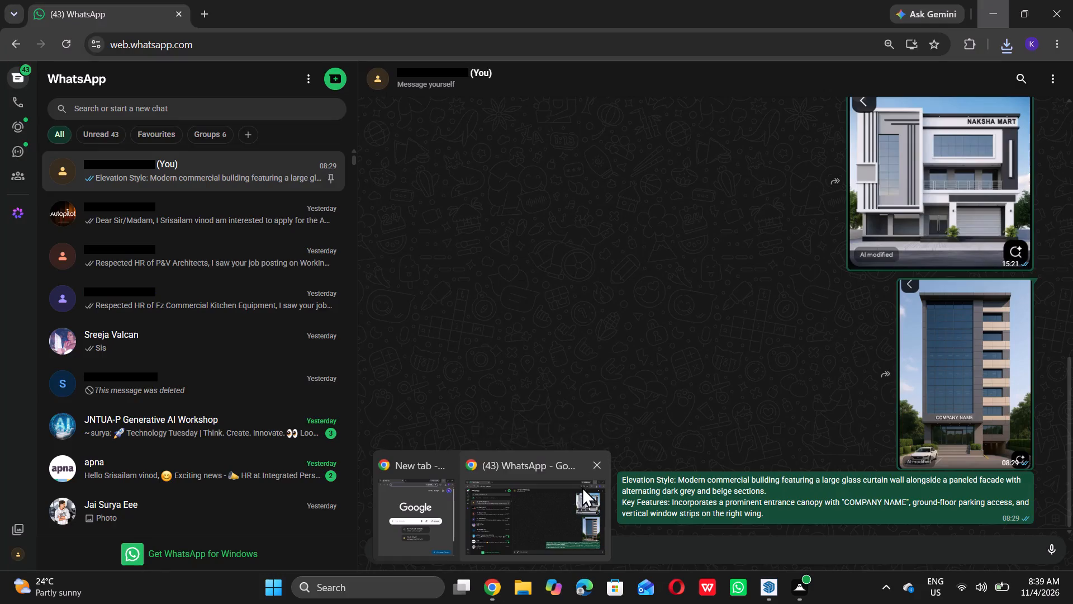
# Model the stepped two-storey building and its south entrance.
# Close both open Chrome windows, WhatsApp and the new tab, and switch to the untitled SketchUp model.
pyautogui.tripleClick(591, 464)
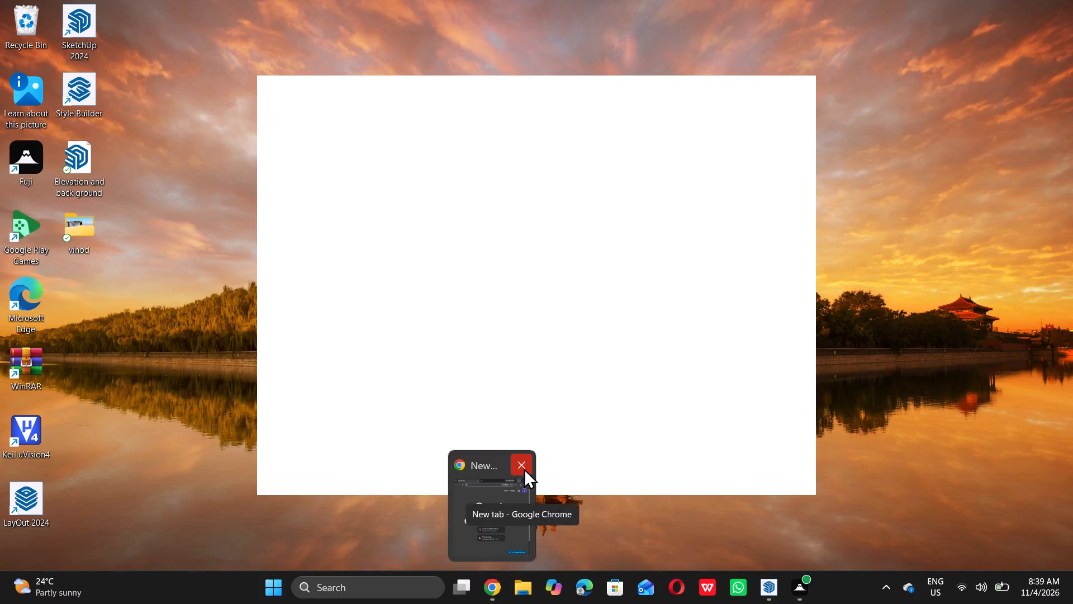
pyautogui.doubleClick(524, 468)
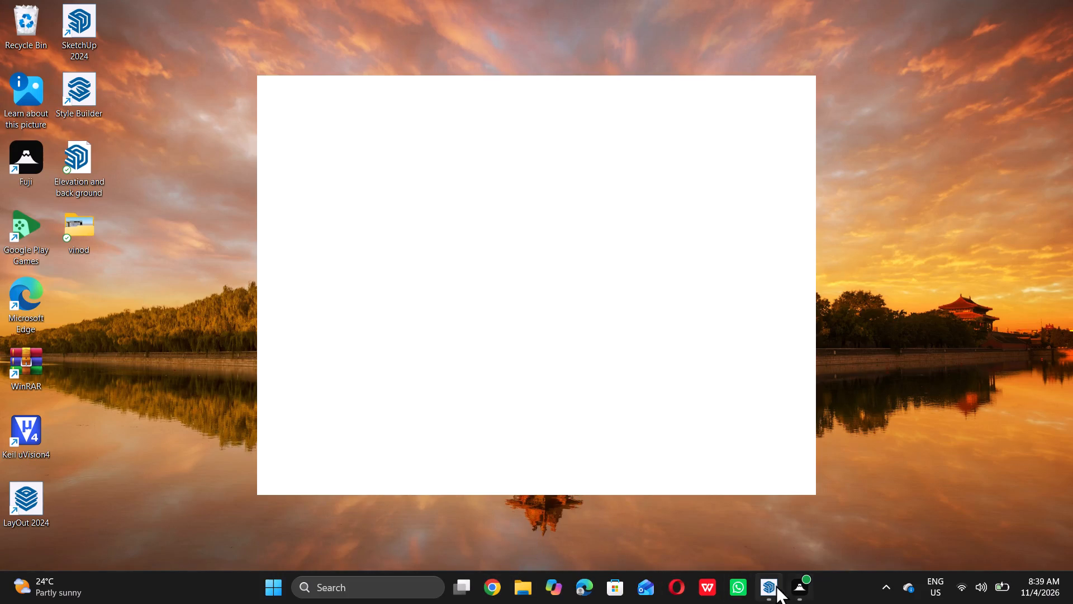
pyautogui.doubleClick(774, 543)
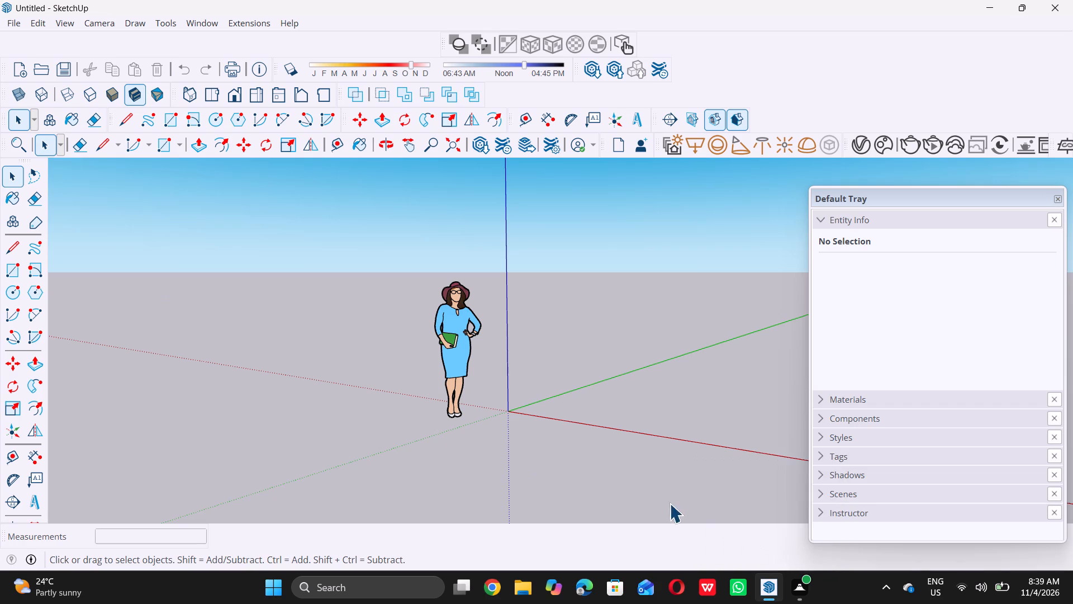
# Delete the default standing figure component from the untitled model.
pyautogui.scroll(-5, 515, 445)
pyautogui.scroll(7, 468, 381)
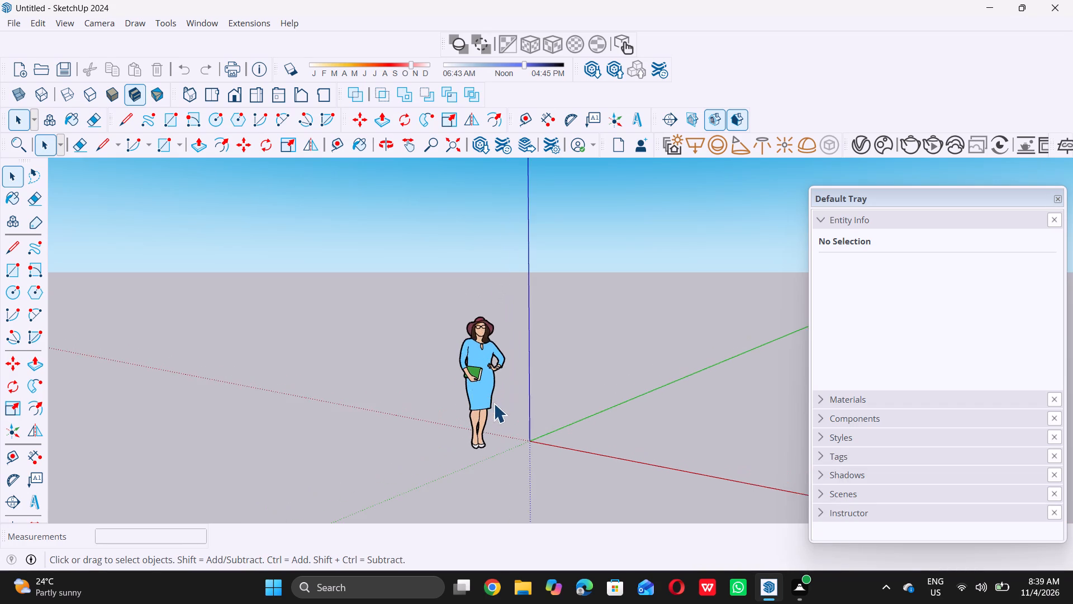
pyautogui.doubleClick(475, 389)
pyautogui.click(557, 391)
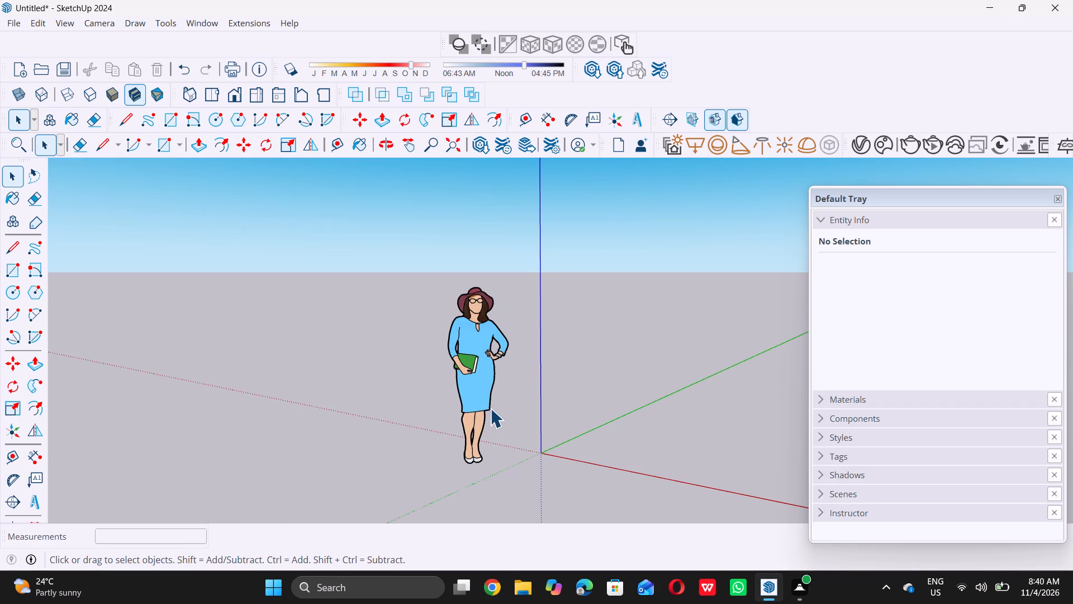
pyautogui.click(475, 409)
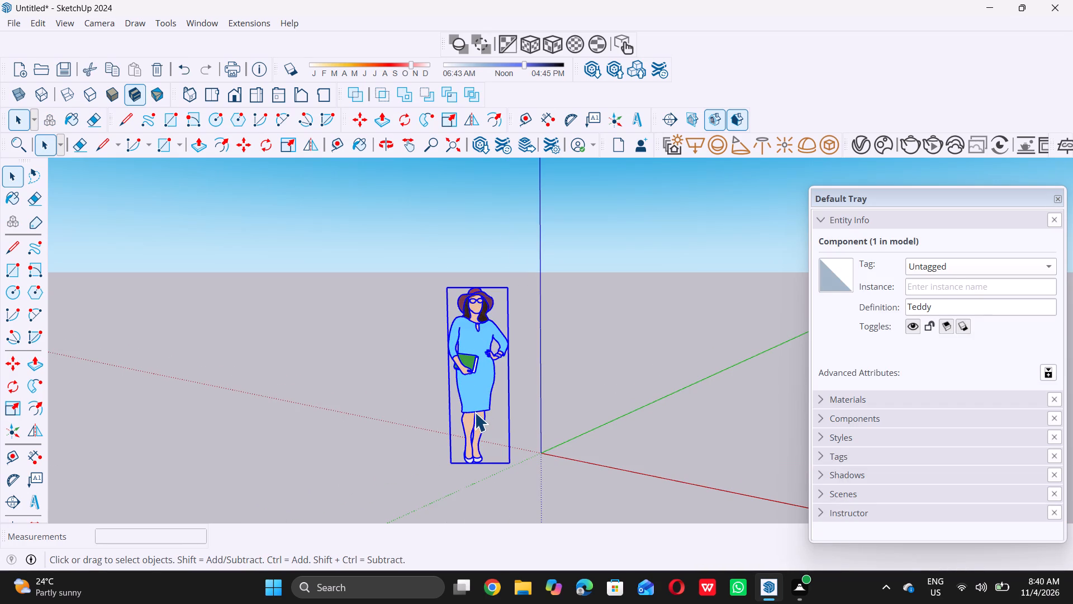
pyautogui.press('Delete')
# Dismiss the RLRunUtility.exe system error message.
pyautogui.scroll(-20, 474, 409)
pyautogui.scroll(-1, 474, 409)
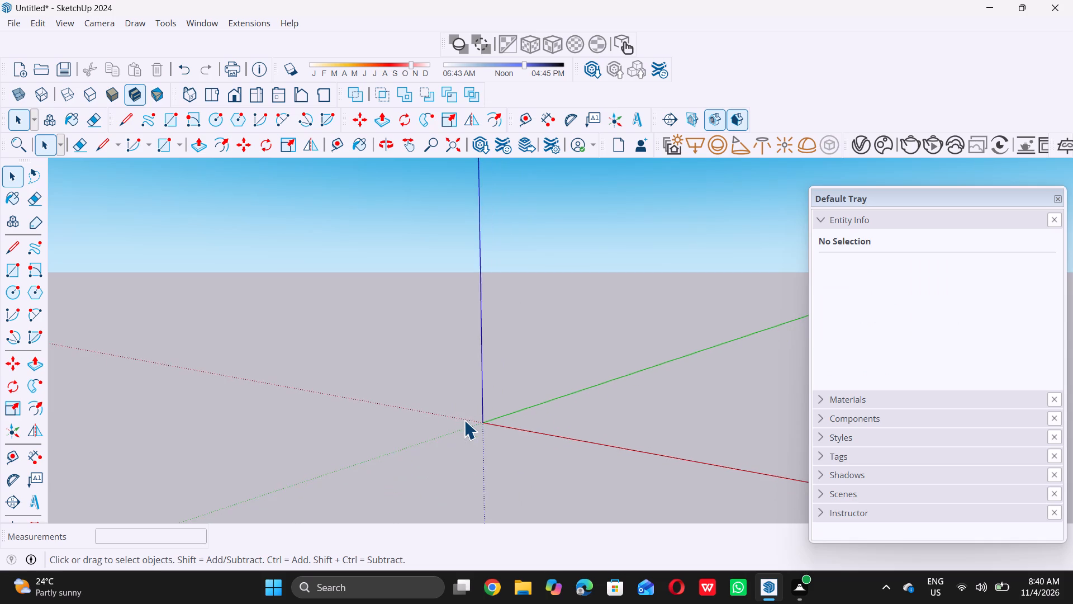
pyautogui.scroll(-13, 464, 420)
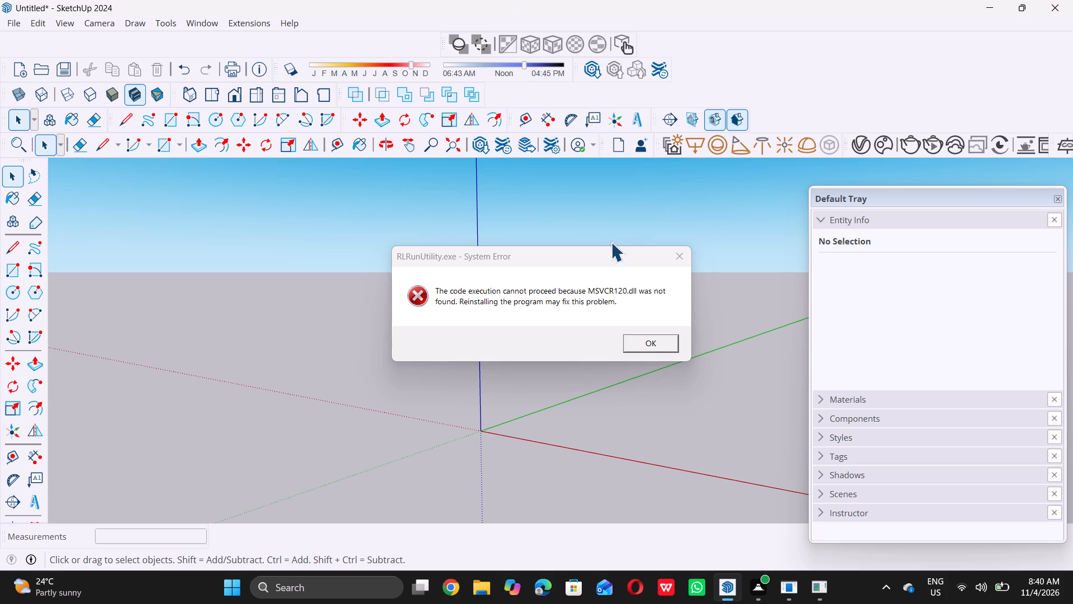
pyautogui.click(685, 261)
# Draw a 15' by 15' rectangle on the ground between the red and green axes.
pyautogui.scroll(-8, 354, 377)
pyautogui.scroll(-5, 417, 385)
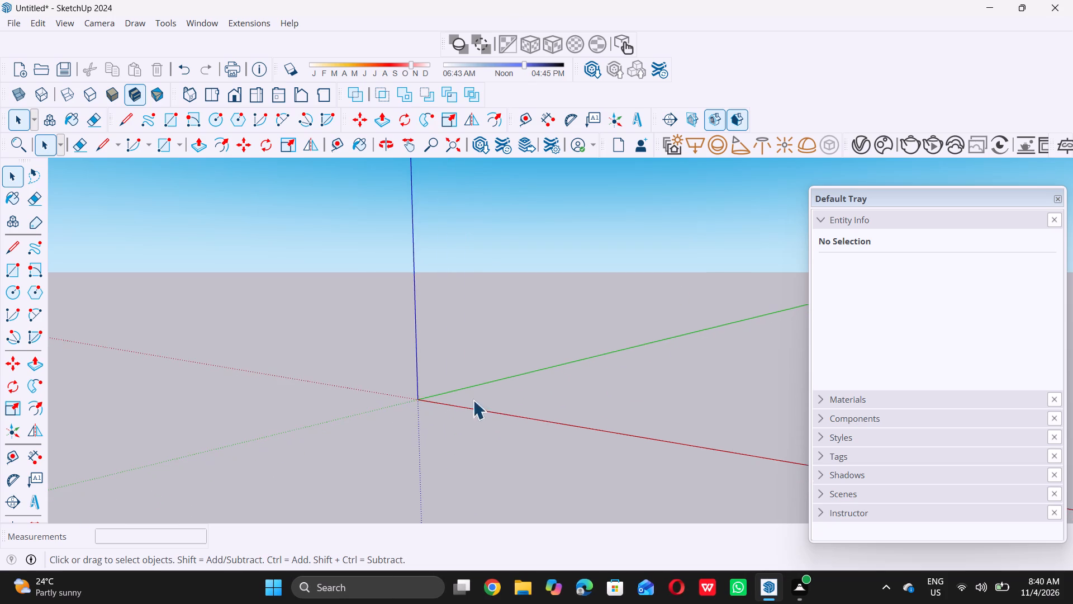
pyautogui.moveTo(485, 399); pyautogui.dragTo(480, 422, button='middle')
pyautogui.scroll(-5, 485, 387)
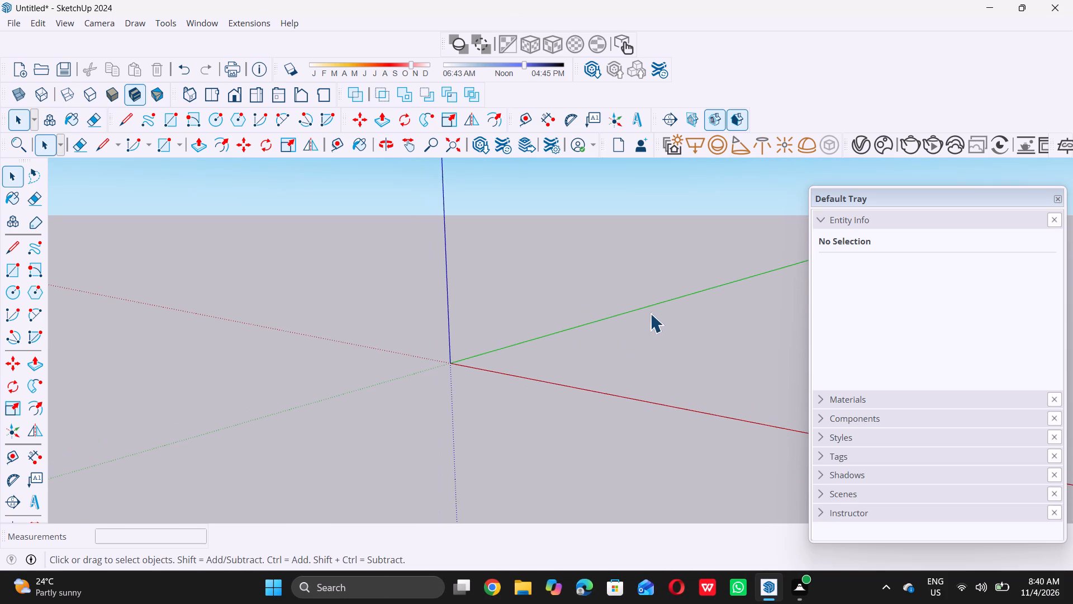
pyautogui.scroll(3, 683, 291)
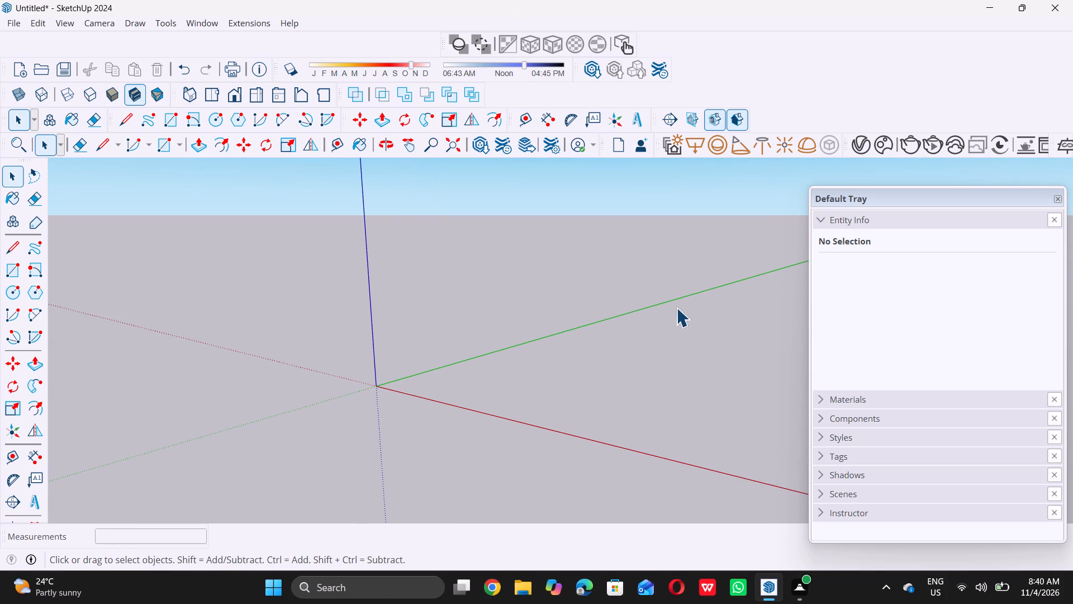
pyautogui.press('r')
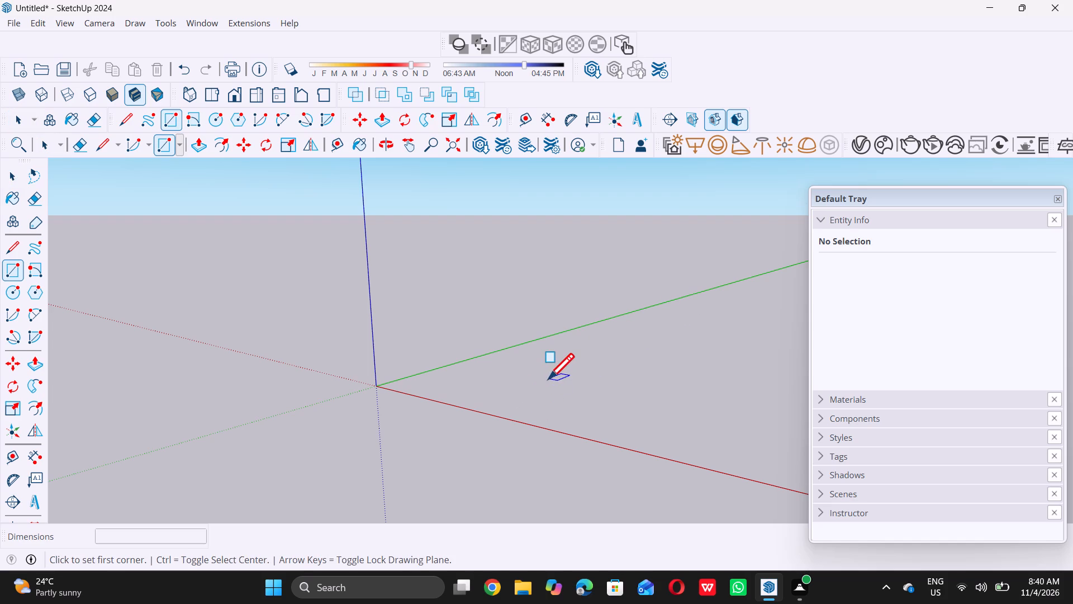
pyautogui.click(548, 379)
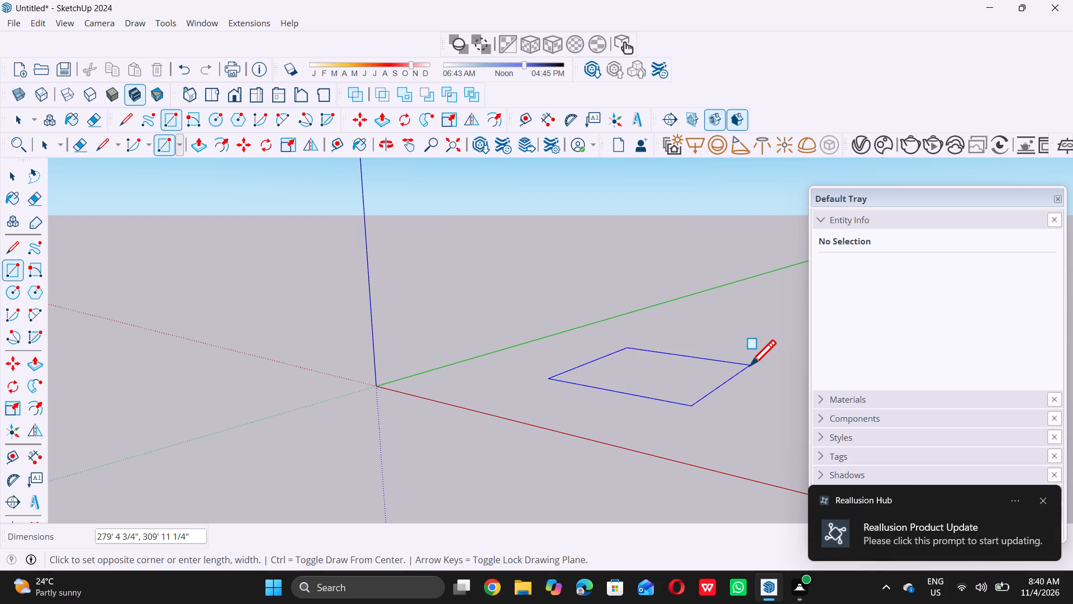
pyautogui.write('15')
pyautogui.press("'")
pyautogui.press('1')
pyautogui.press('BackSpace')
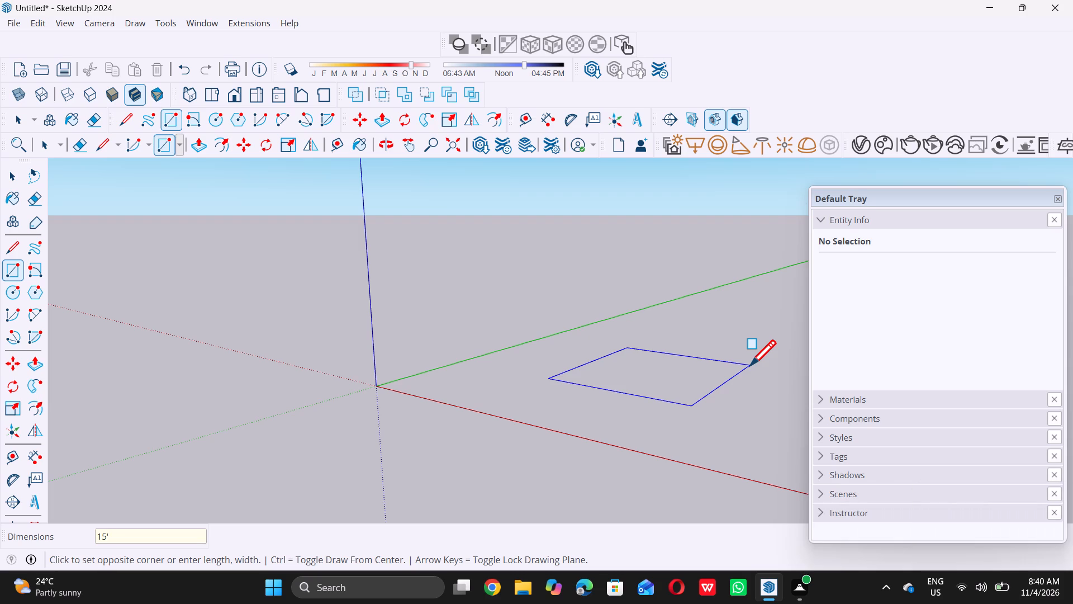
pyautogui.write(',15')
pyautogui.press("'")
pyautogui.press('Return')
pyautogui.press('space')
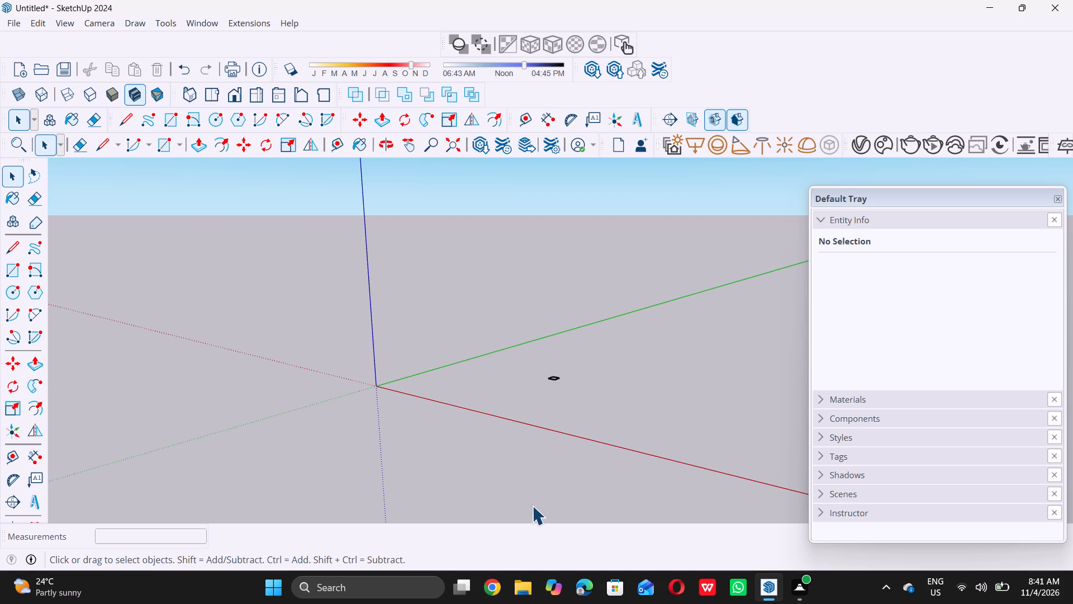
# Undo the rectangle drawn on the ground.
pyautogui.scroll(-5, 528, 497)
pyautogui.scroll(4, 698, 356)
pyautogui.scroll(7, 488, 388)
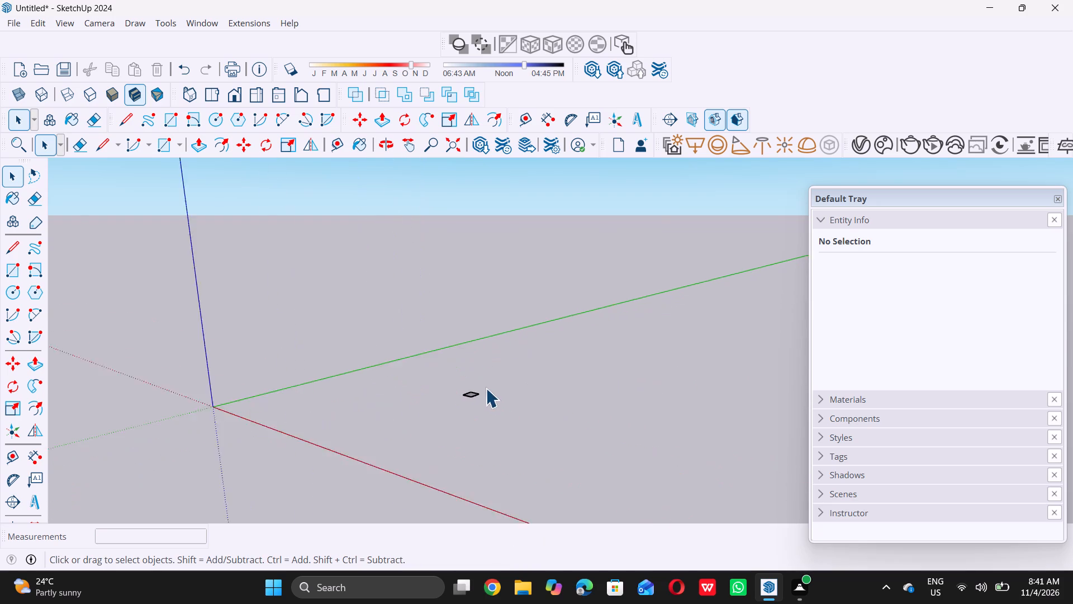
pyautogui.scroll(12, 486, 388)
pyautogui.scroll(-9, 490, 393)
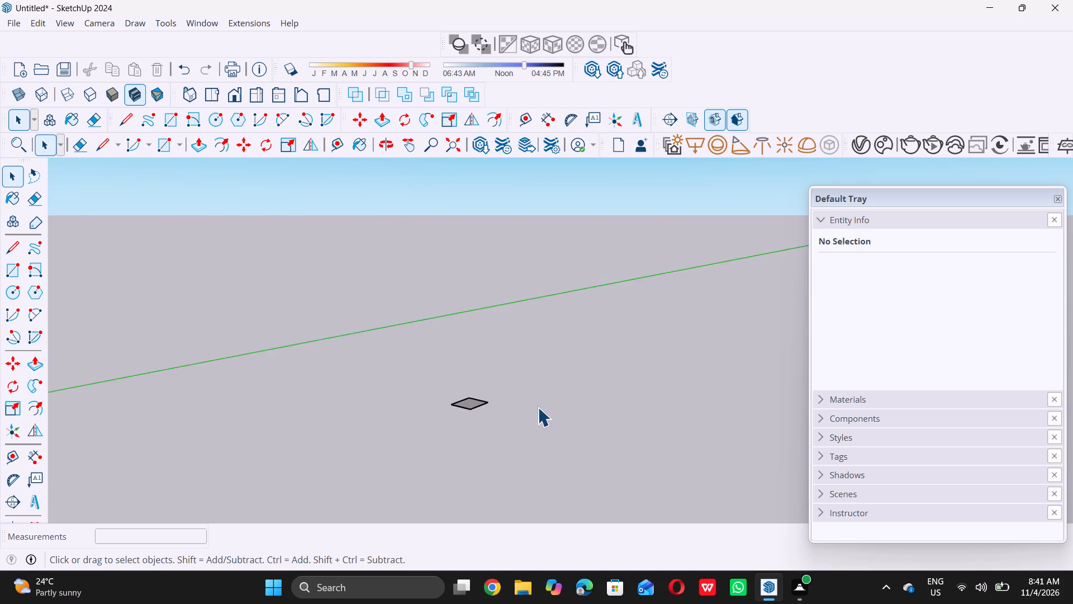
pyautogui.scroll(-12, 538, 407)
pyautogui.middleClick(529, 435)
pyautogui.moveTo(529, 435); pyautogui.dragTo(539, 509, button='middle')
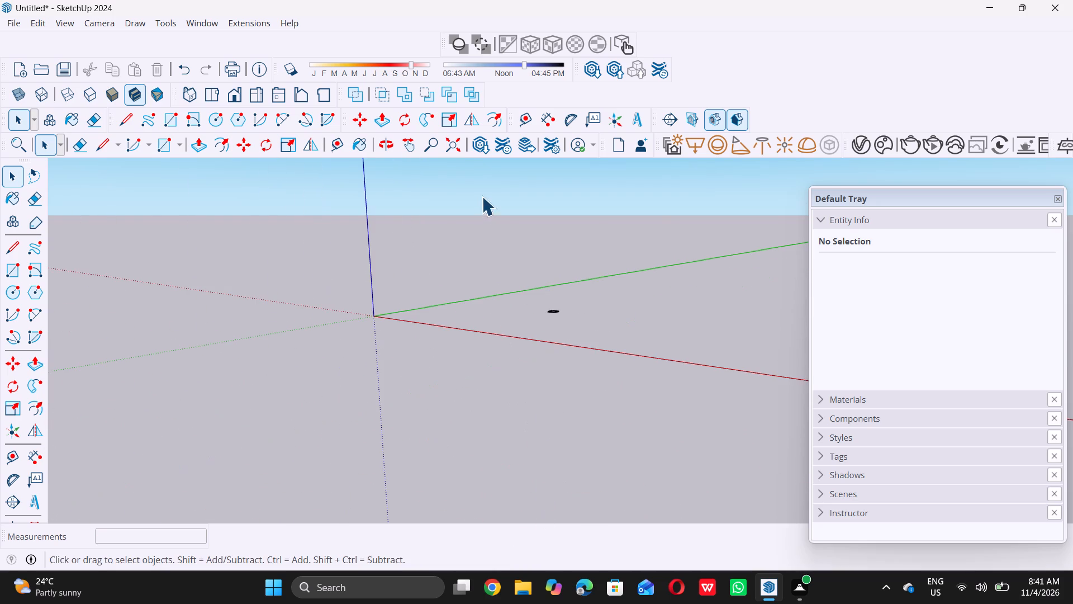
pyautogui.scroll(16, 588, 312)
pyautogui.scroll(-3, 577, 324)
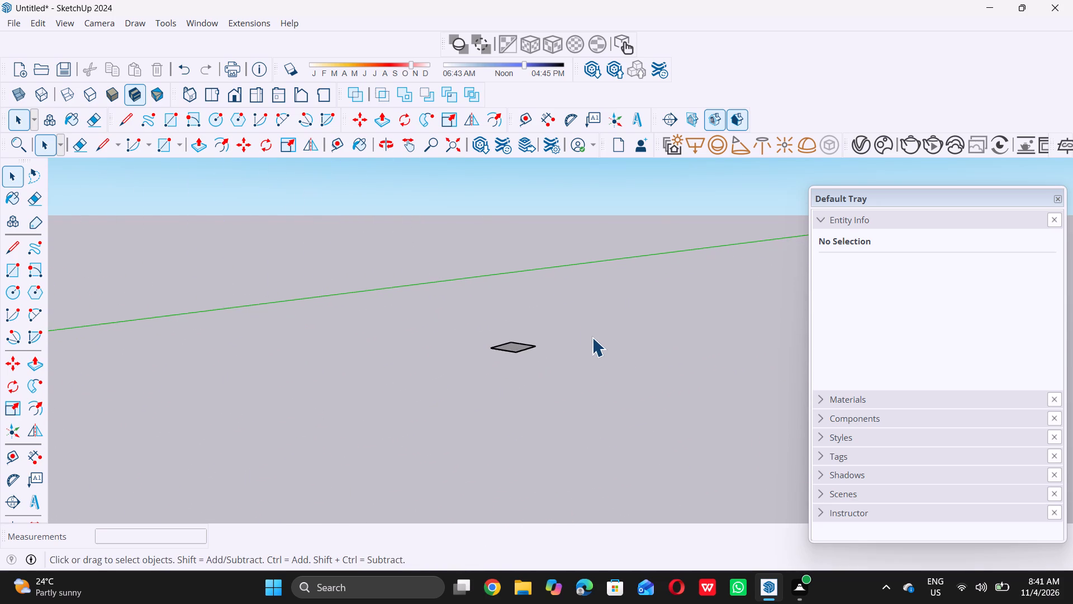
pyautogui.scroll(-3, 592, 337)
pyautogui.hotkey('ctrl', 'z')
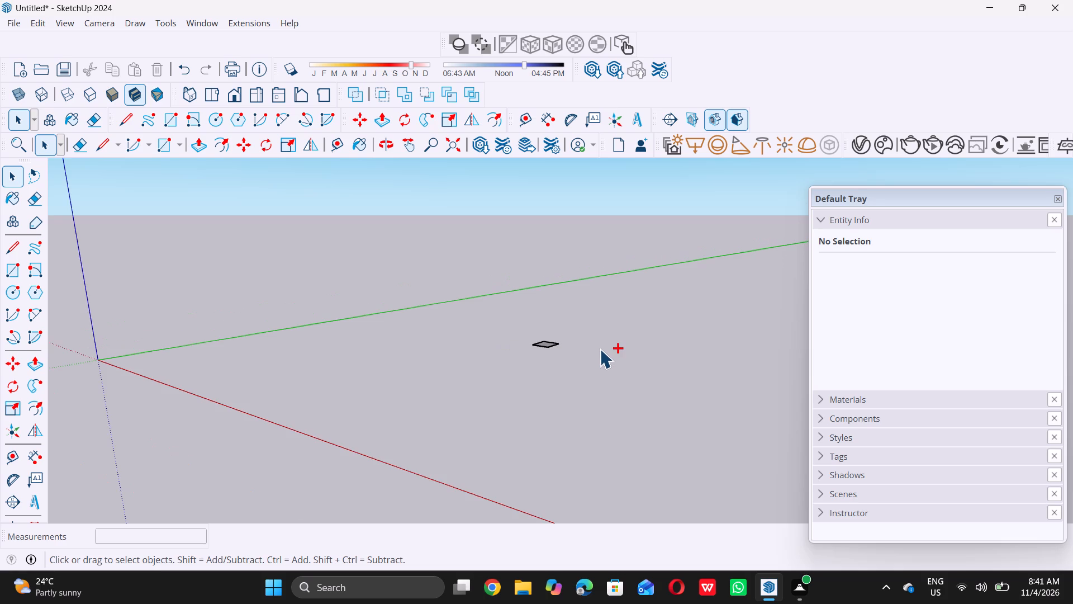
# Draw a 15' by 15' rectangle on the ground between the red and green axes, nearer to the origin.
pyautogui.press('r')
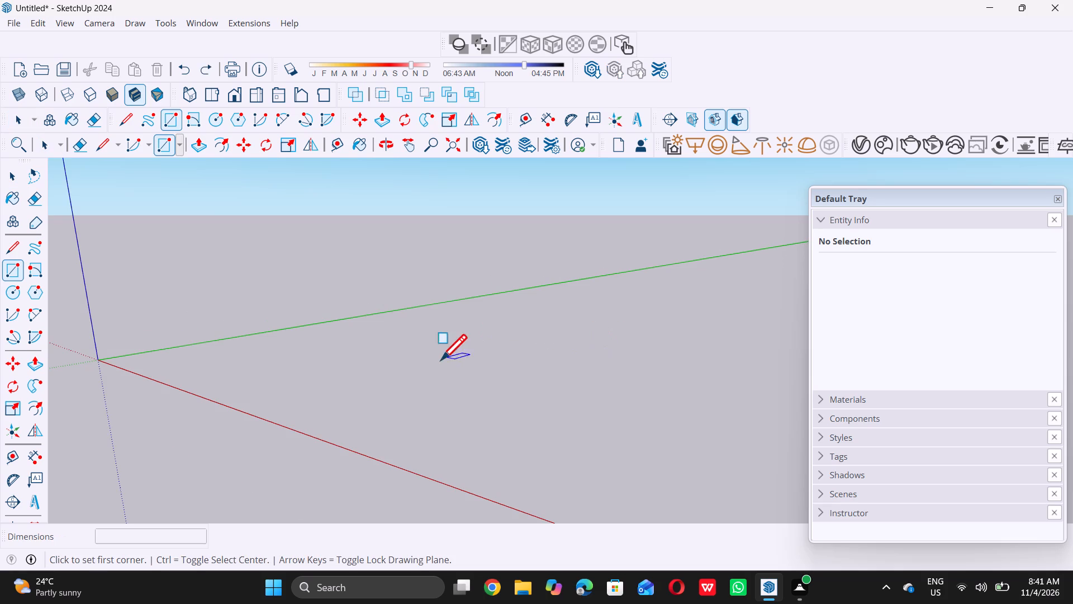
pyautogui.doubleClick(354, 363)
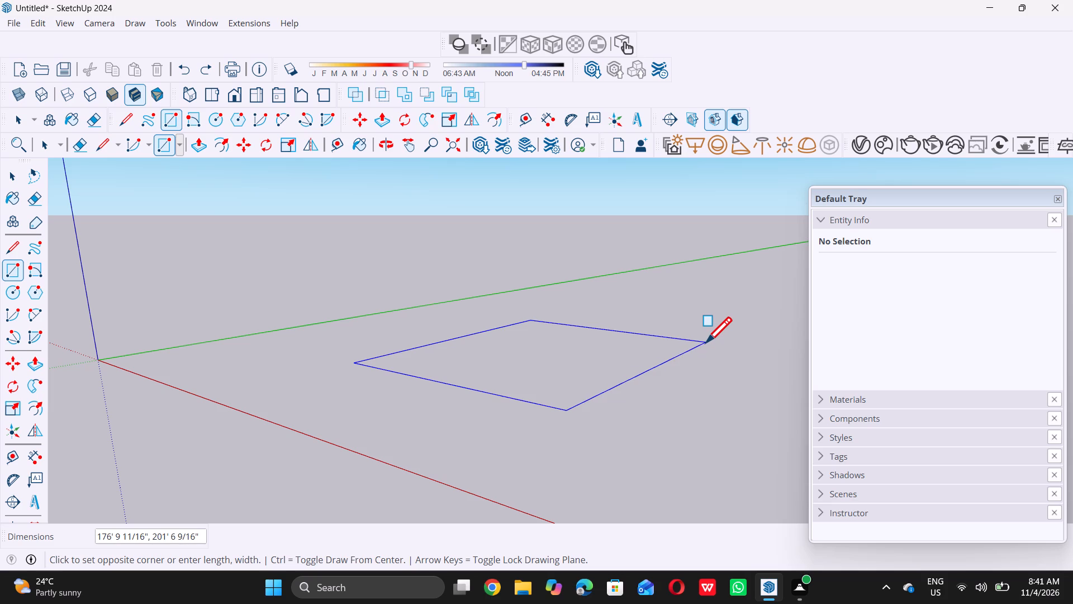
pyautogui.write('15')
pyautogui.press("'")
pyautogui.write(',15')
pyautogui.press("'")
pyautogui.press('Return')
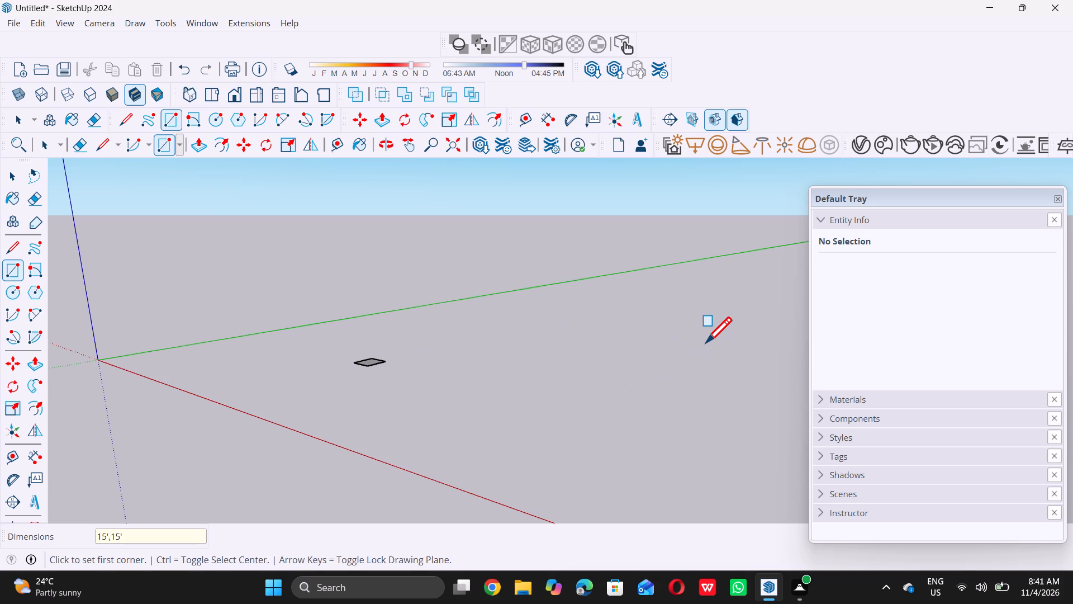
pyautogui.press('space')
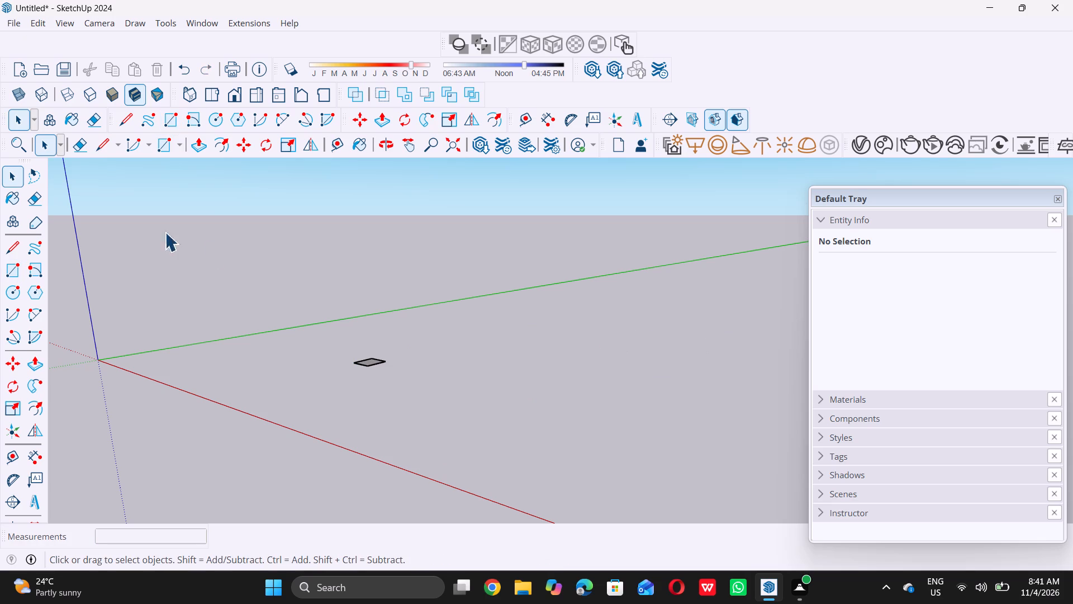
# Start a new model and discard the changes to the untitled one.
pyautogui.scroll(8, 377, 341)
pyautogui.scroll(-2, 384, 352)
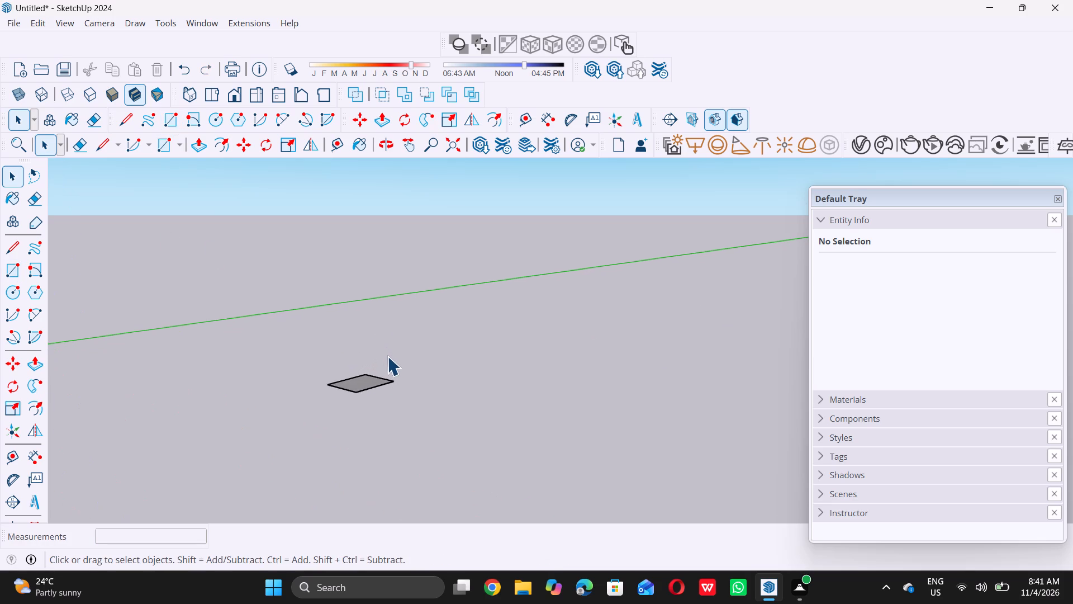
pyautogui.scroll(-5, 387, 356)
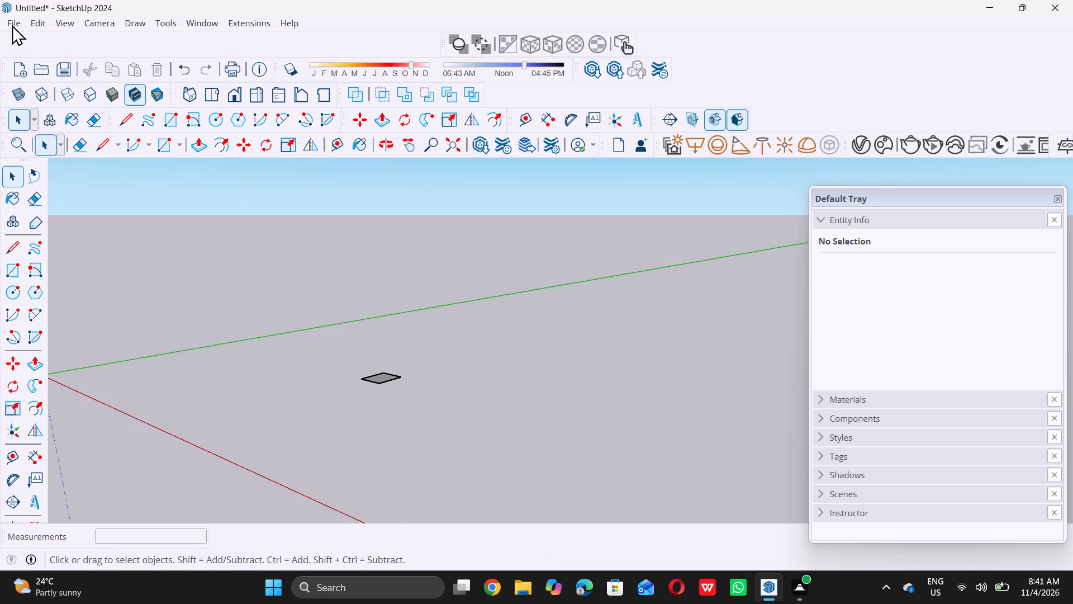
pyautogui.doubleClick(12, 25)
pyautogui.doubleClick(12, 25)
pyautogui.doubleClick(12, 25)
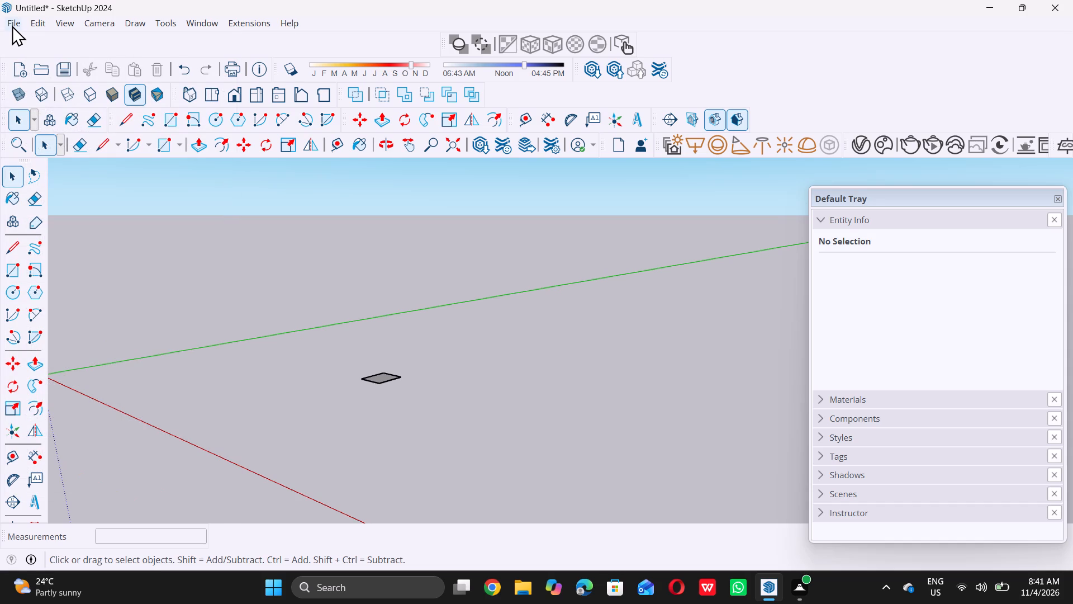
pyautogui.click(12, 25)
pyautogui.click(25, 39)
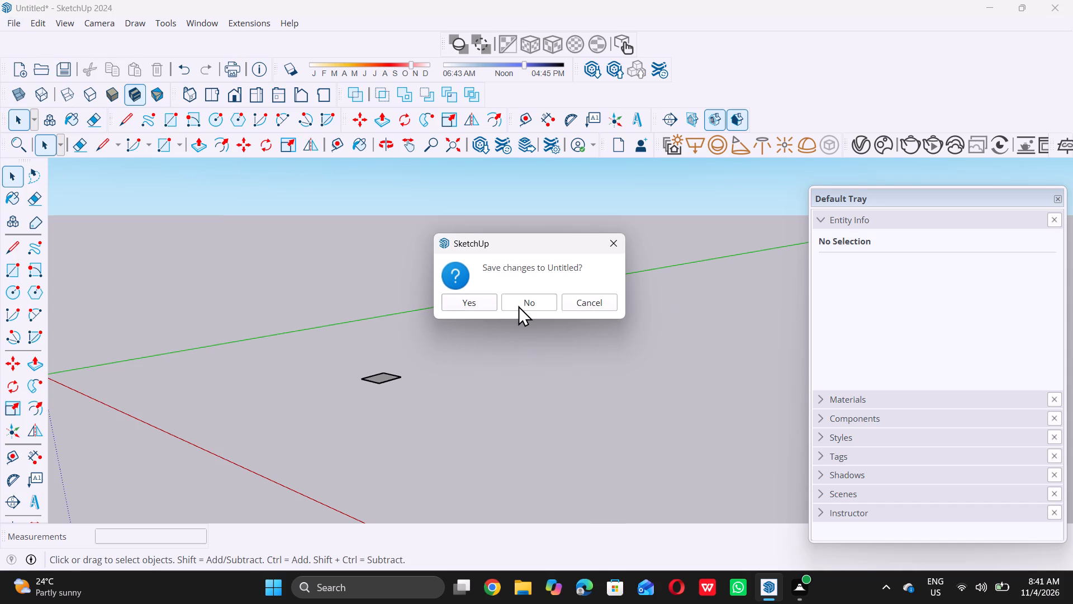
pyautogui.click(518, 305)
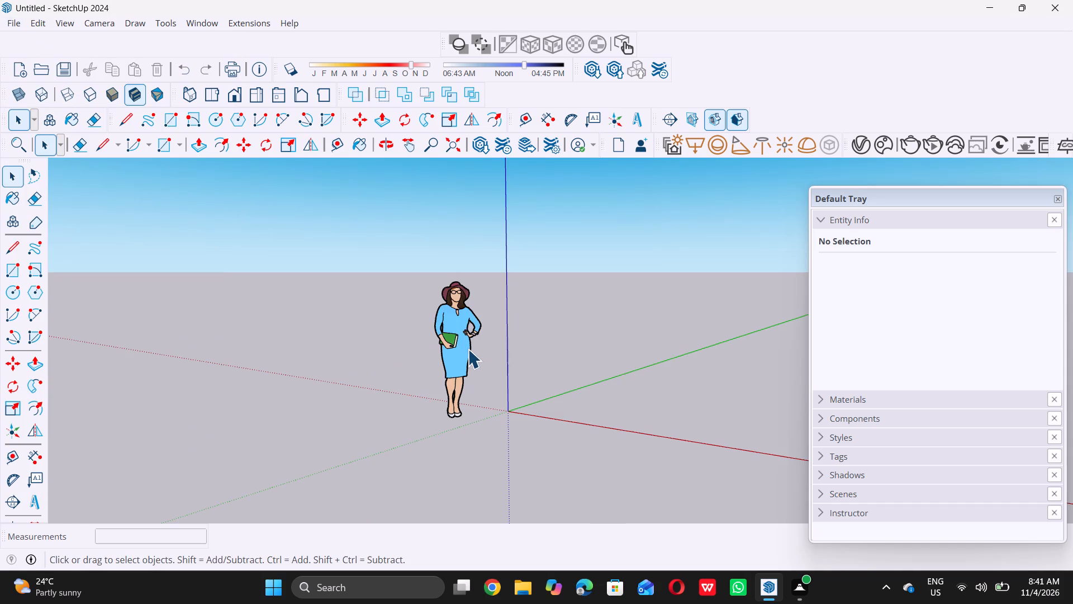
# Delete the default standing figure component from the new model.
pyautogui.click(468, 349)
pyautogui.press('Delete')
pyautogui.scroll(-5, 467, 348)
pyautogui.moveTo(528, 332); pyautogui.dragTo(496, 407, button='middle')
pyautogui.scroll(1, 496, 407)
pyautogui.scroll(-8, 496, 371)
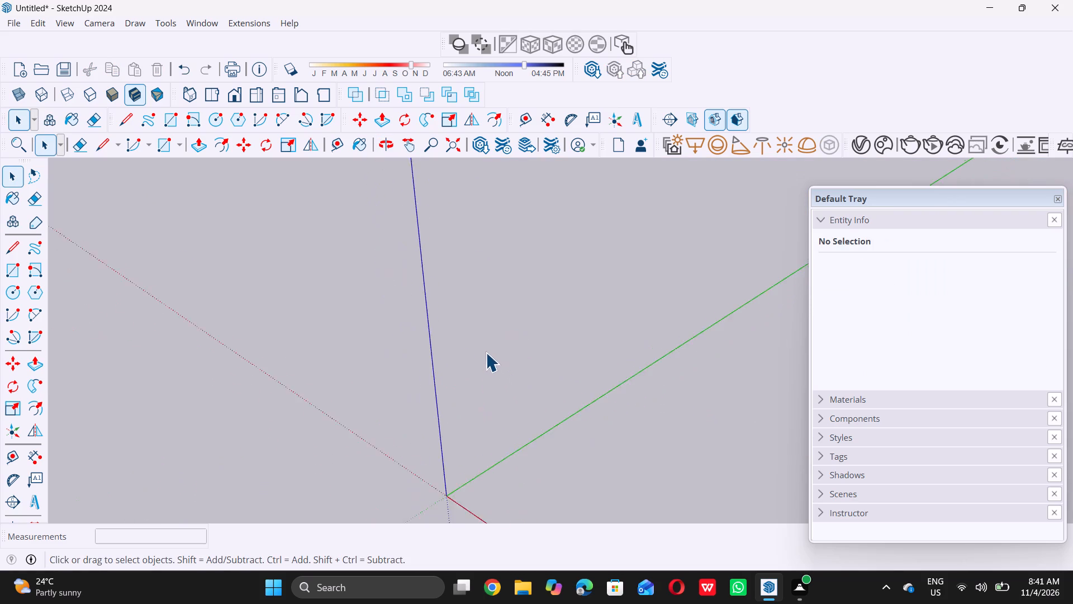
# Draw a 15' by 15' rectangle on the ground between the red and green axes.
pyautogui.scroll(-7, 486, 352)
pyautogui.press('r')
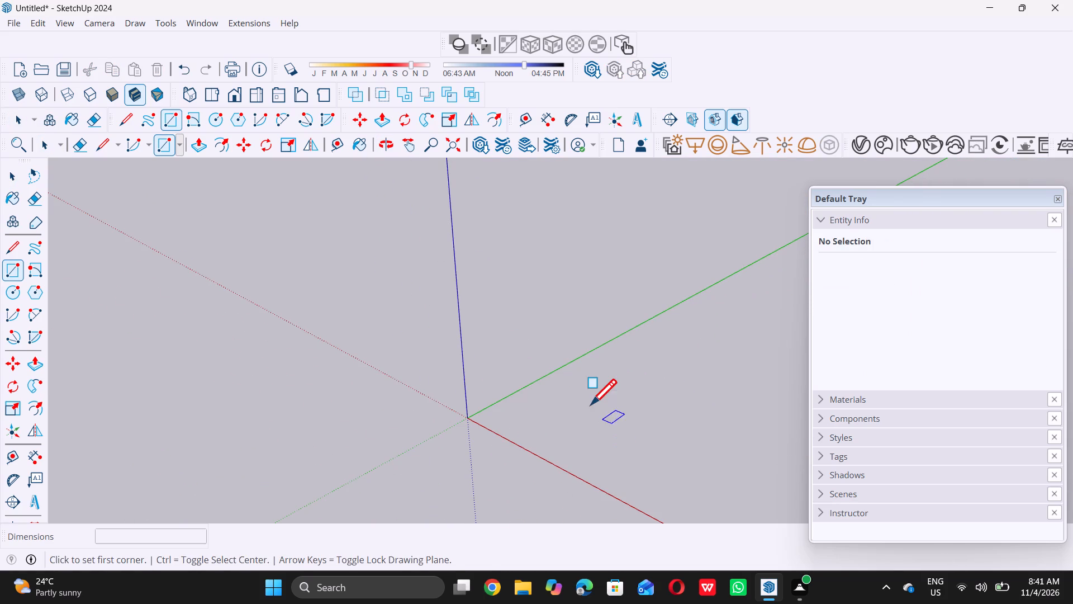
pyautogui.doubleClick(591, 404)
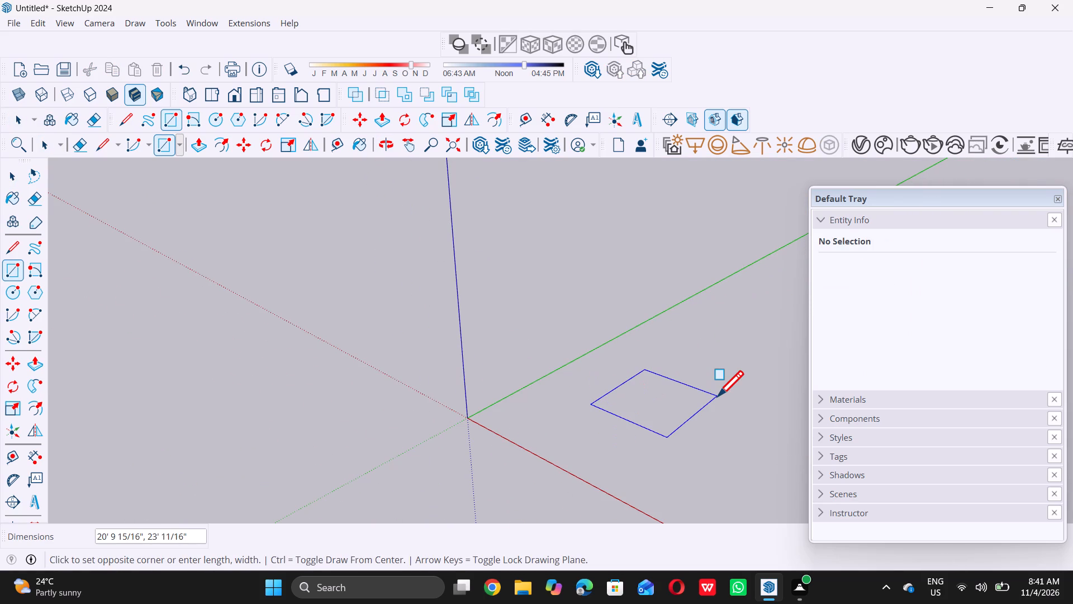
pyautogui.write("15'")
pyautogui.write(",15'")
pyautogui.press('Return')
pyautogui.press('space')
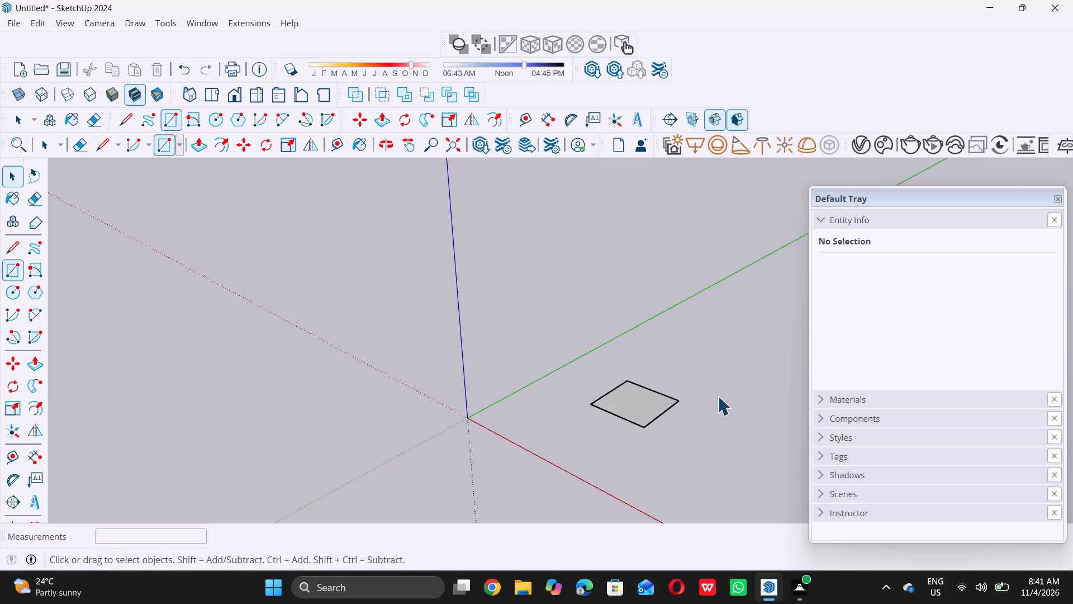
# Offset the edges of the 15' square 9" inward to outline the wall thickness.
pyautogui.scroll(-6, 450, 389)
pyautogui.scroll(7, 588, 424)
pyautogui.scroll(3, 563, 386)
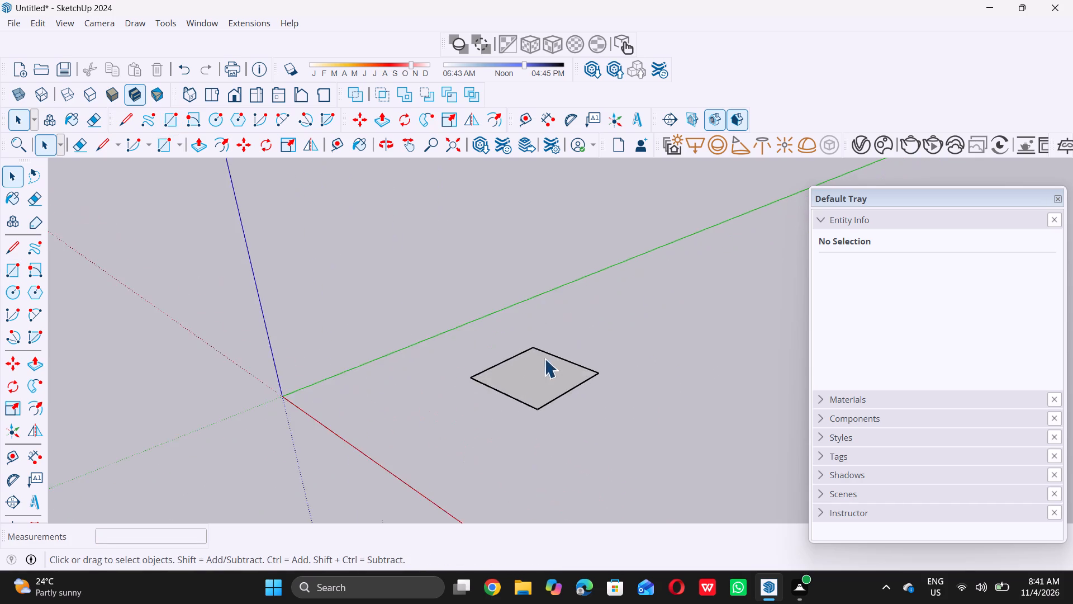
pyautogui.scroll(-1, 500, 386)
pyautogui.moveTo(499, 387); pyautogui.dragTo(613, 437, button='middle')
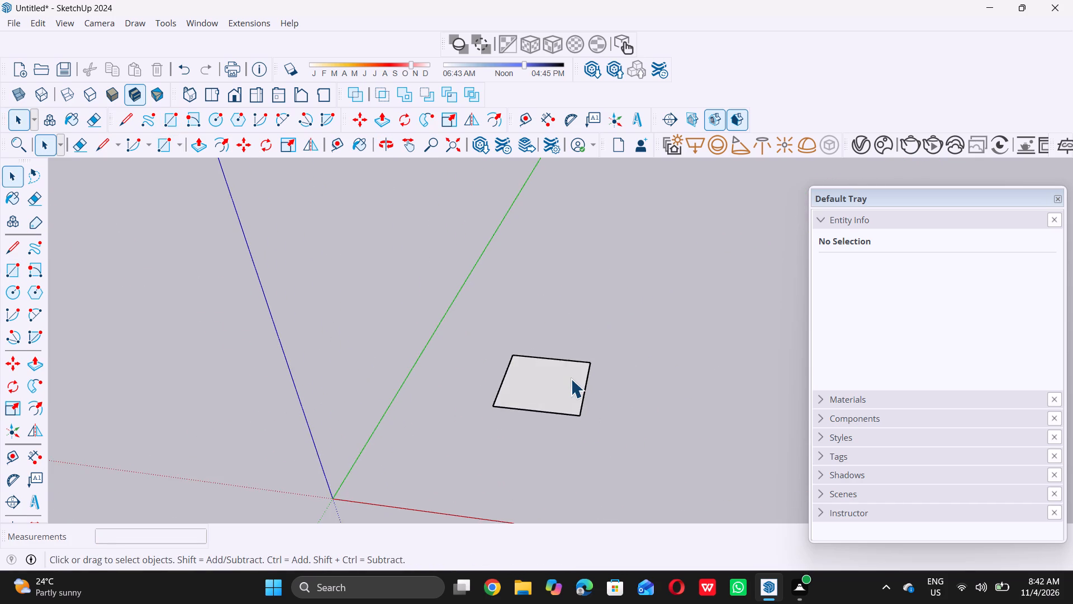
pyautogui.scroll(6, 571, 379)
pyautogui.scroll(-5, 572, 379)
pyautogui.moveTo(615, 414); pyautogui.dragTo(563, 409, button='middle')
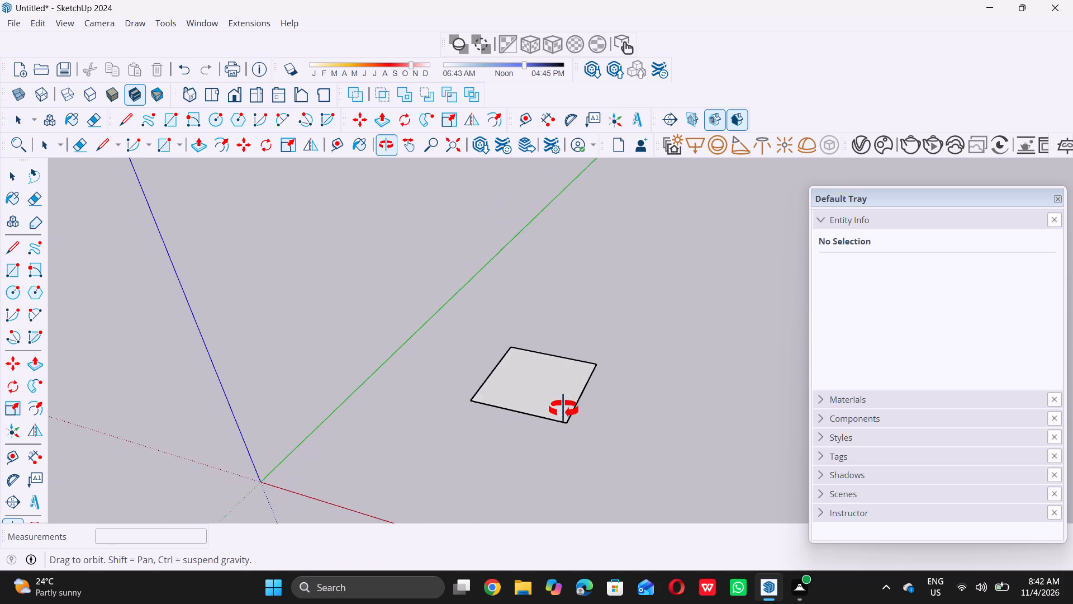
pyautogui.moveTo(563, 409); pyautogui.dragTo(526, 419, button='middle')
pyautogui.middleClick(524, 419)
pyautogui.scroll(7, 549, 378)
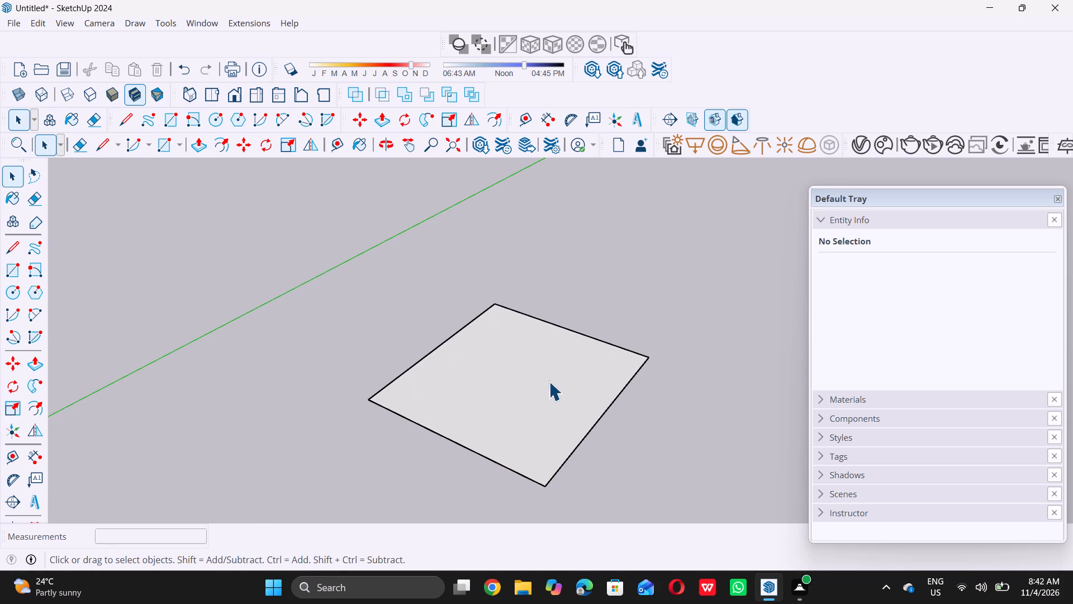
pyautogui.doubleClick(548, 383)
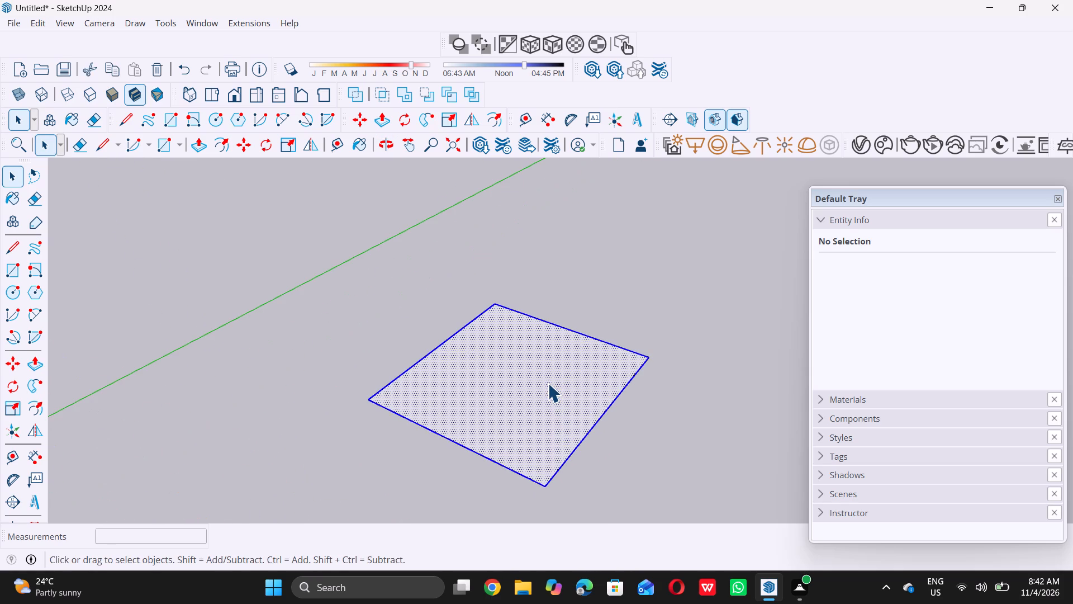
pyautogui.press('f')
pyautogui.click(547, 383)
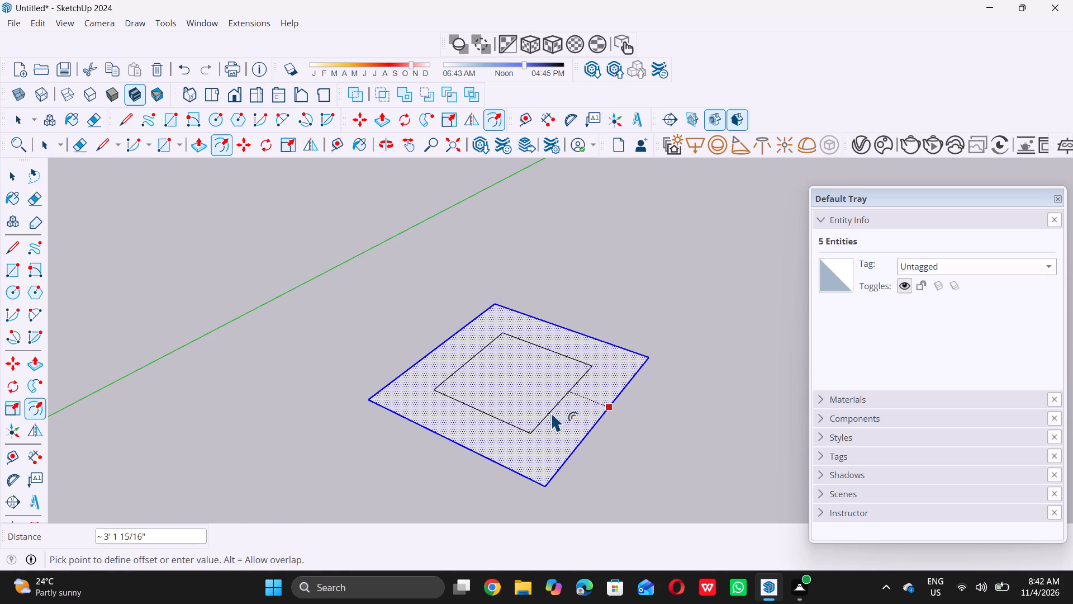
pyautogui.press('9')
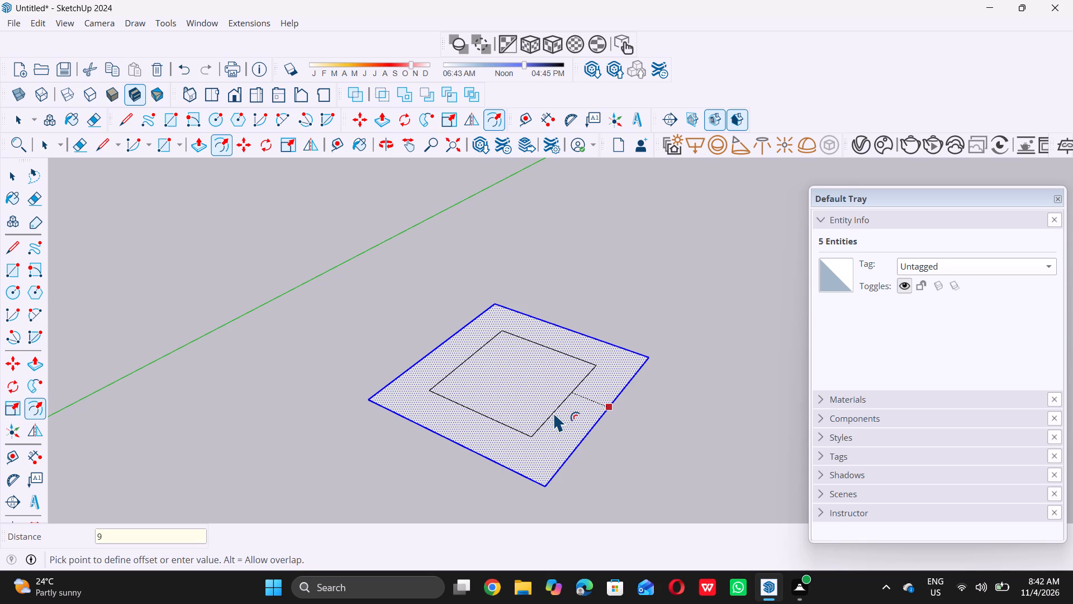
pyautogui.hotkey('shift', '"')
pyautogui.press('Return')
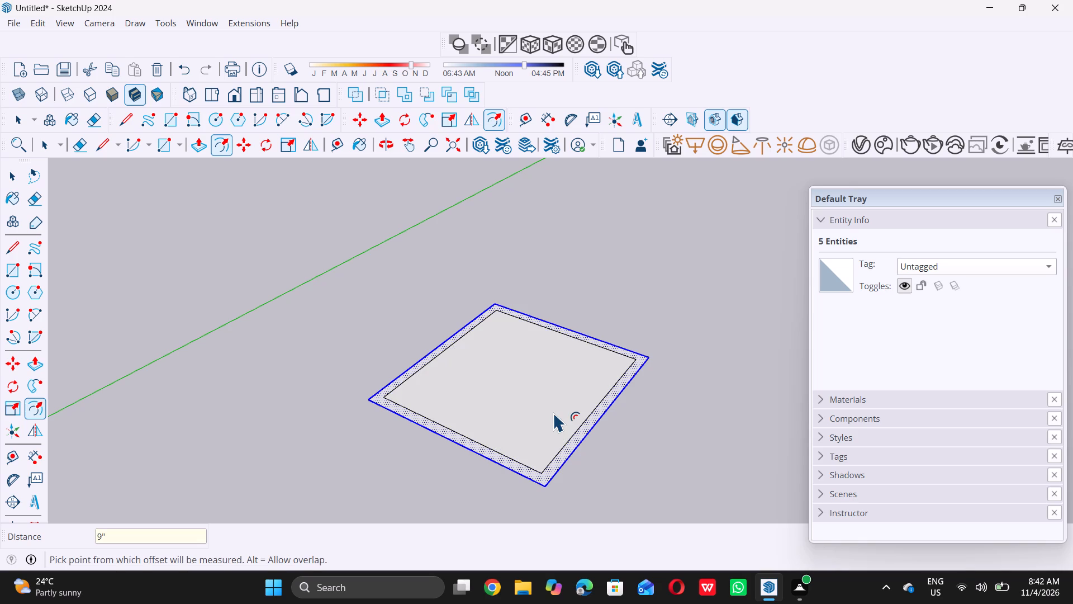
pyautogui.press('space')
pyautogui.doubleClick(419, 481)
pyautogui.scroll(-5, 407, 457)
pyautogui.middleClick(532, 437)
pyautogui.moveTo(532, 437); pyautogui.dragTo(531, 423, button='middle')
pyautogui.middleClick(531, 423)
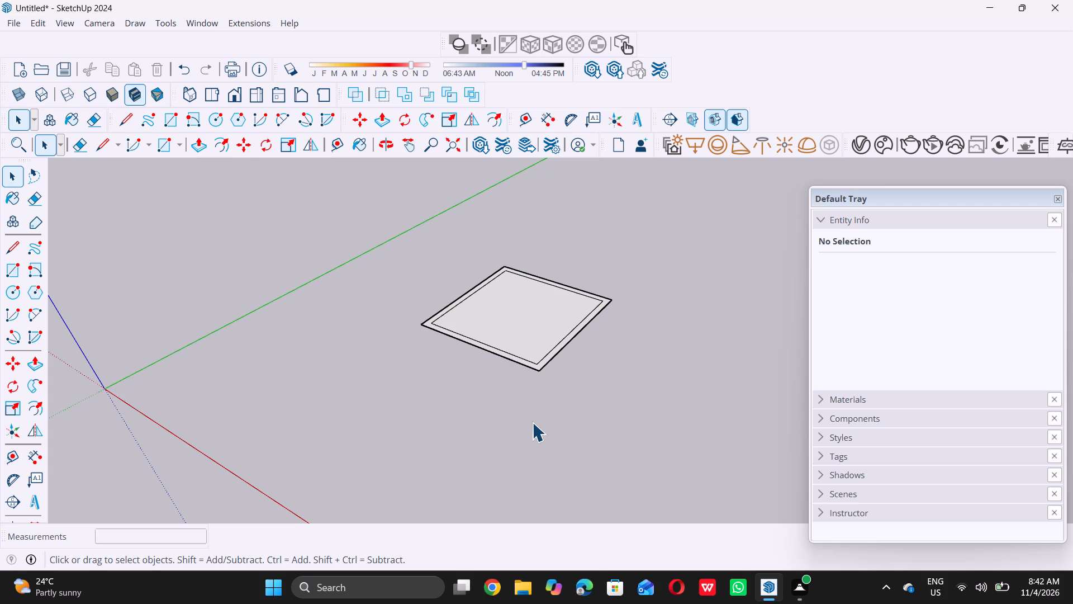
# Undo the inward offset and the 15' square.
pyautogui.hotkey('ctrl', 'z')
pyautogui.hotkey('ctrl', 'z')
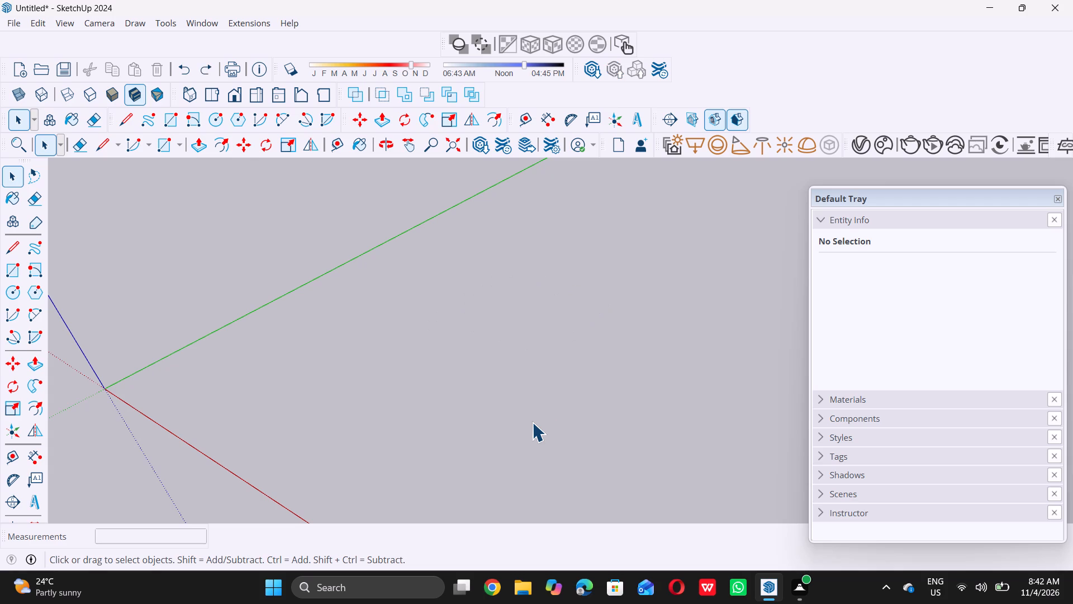
# Draw a 20' by 20' rectangle on the ground between the red and green axes.
pyautogui.press('r')
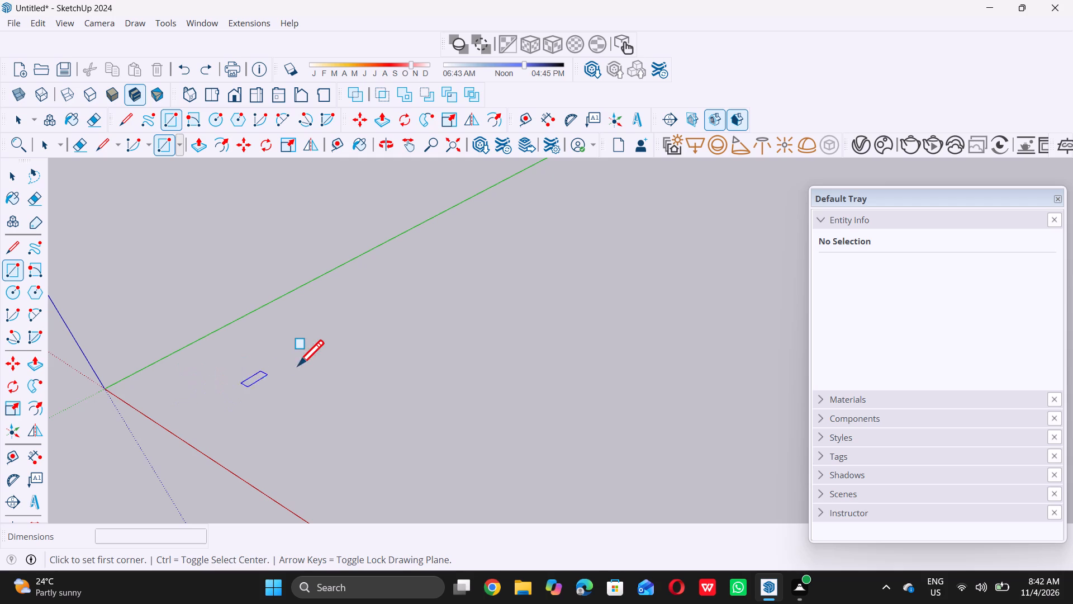
pyautogui.doubleClick(301, 366)
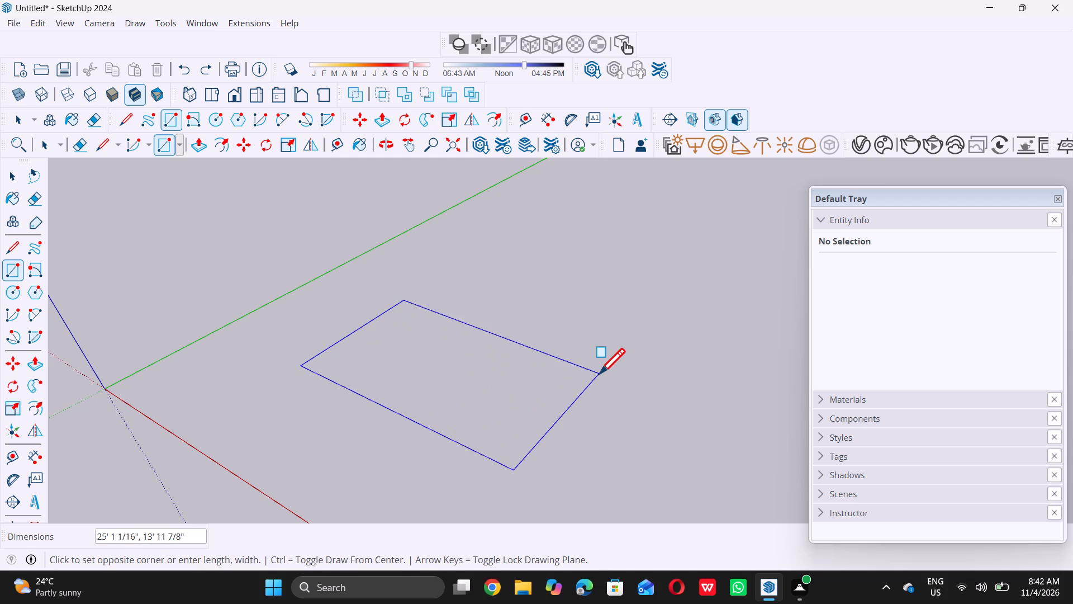
pyautogui.write('20')
pyautogui.write("',")
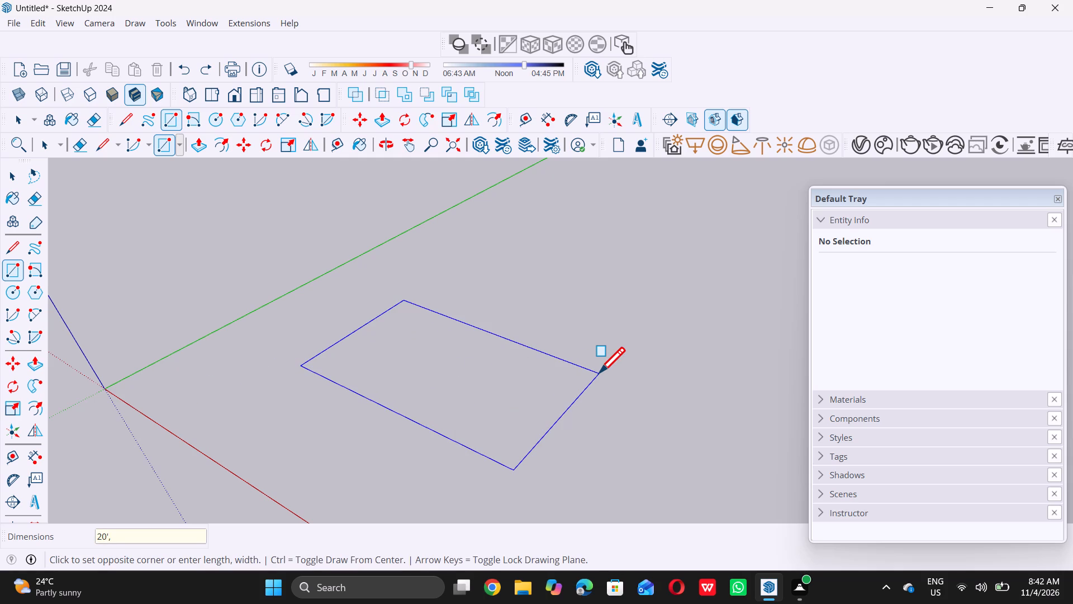
pyautogui.write("20'")
pyautogui.press('Return')
pyautogui.press('space')
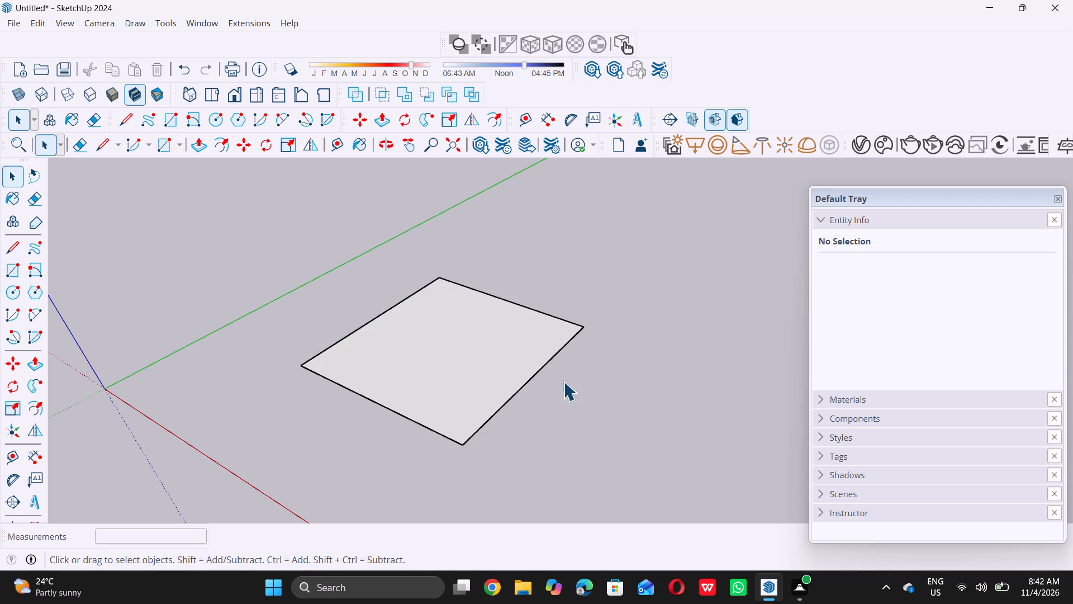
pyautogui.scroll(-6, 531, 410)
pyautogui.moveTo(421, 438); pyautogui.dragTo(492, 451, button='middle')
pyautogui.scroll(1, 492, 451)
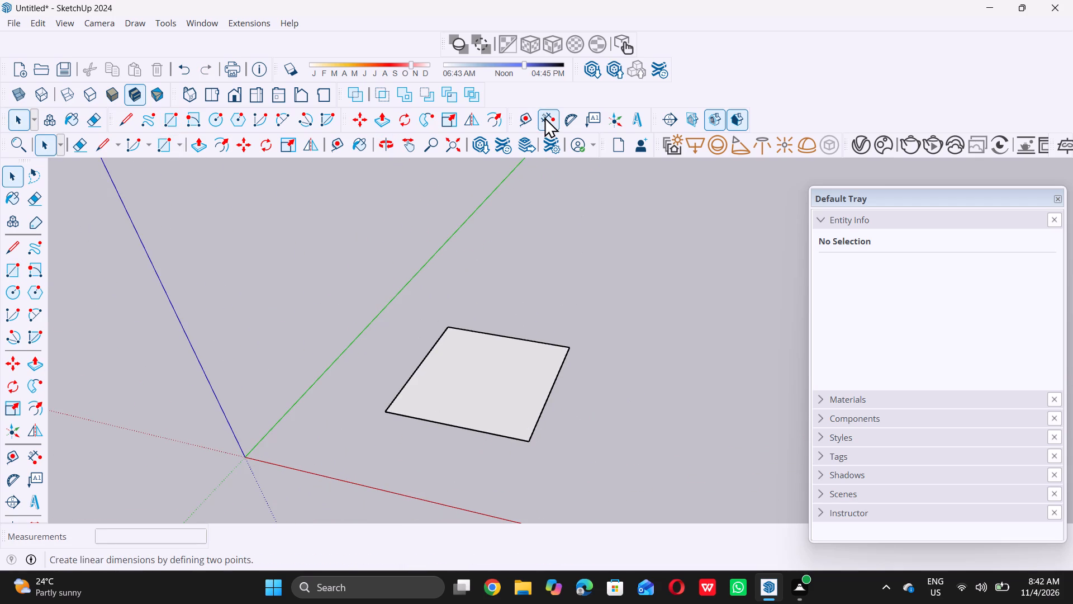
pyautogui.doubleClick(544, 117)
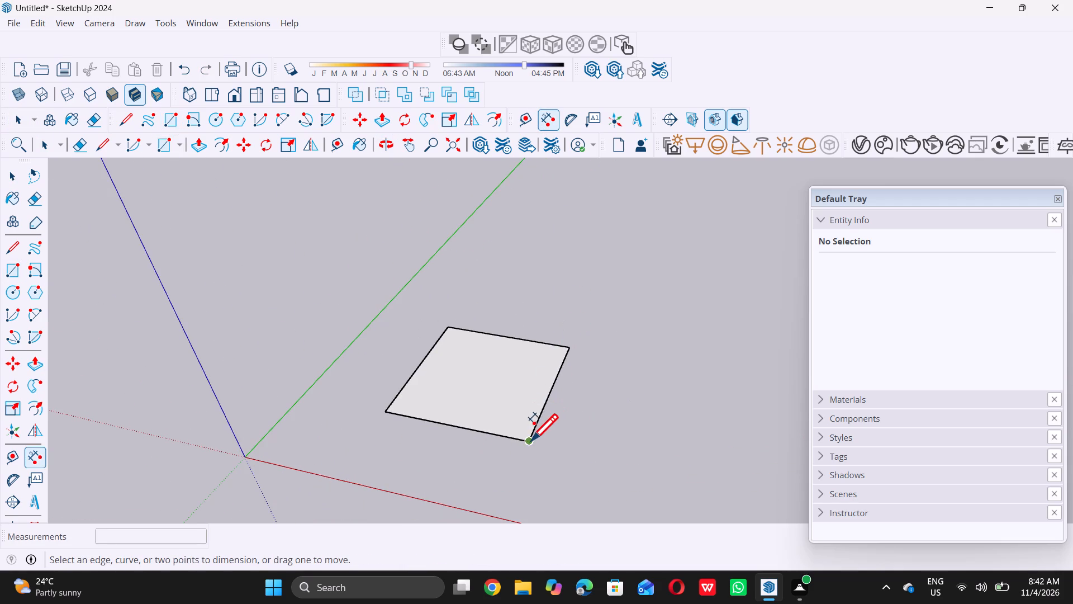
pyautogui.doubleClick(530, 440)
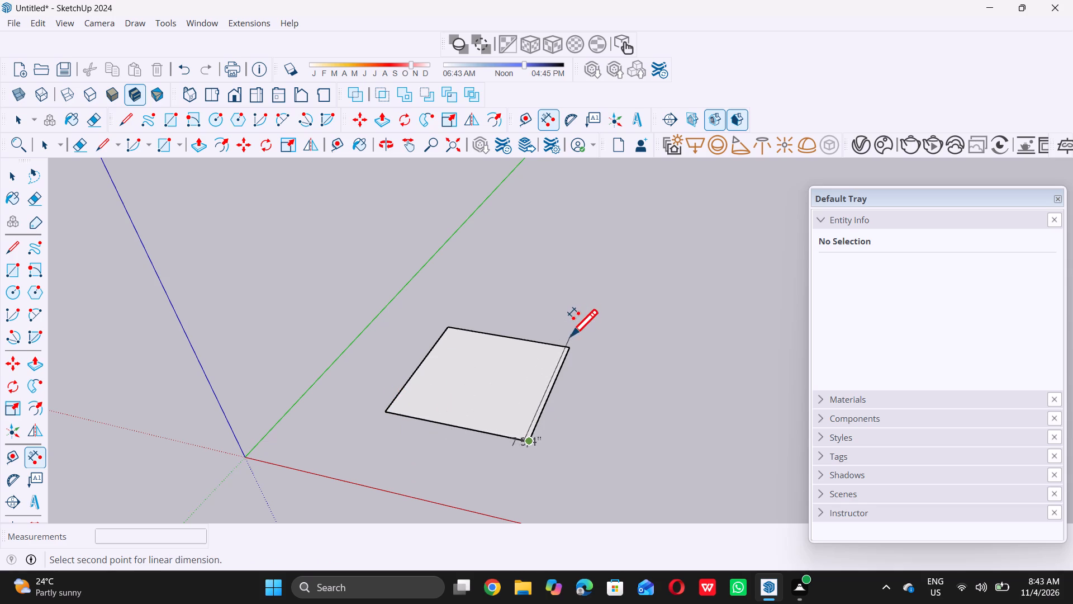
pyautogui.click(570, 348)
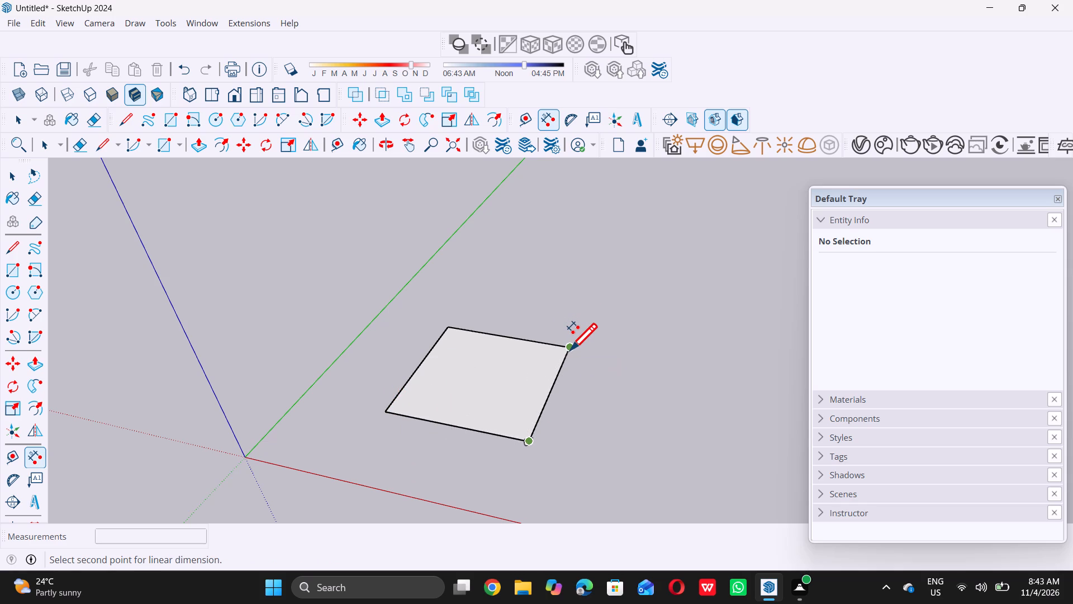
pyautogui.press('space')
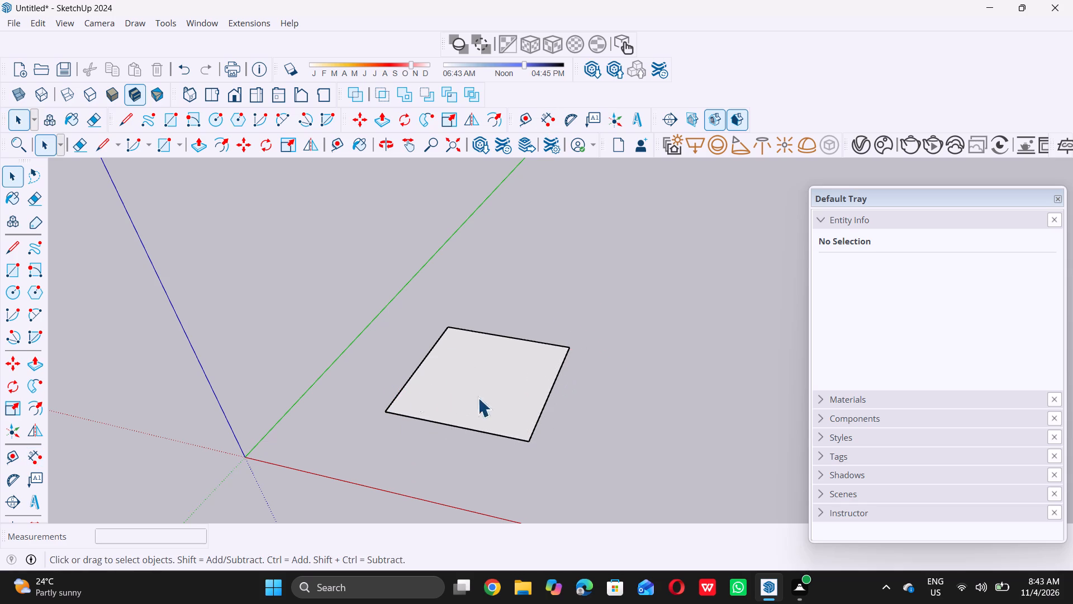
# Offset the outline of the 20' square face 9" inward to form the wall band.
pyautogui.scroll(-6, 413, 393)
pyautogui.moveTo(438, 397); pyautogui.dragTo(422, 405, button='middle')
pyautogui.scroll(7, 434, 385)
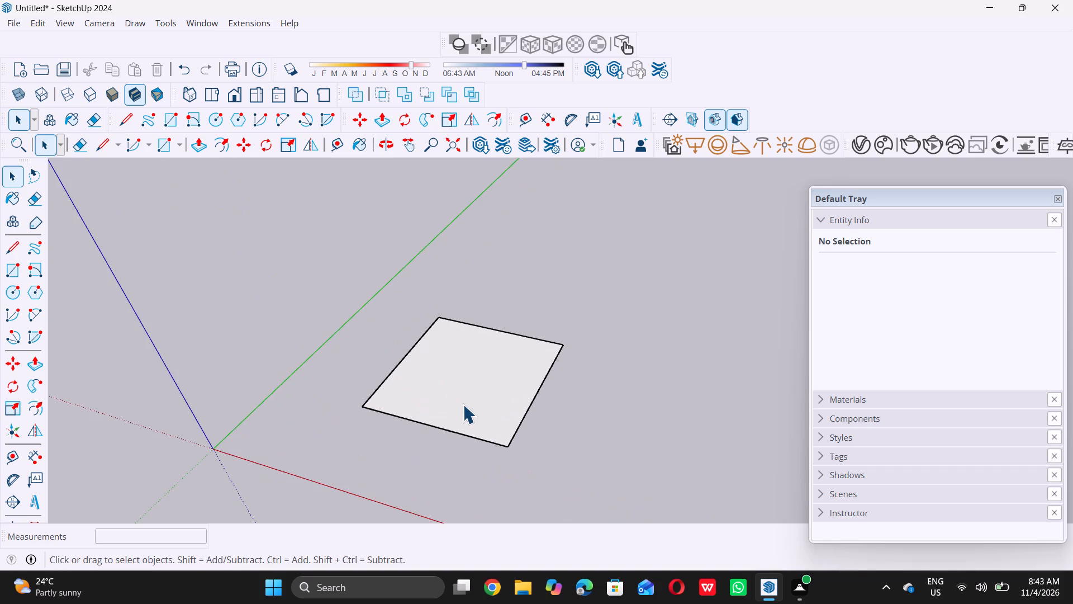
pyautogui.scroll(1, 463, 404)
pyautogui.click(463, 404)
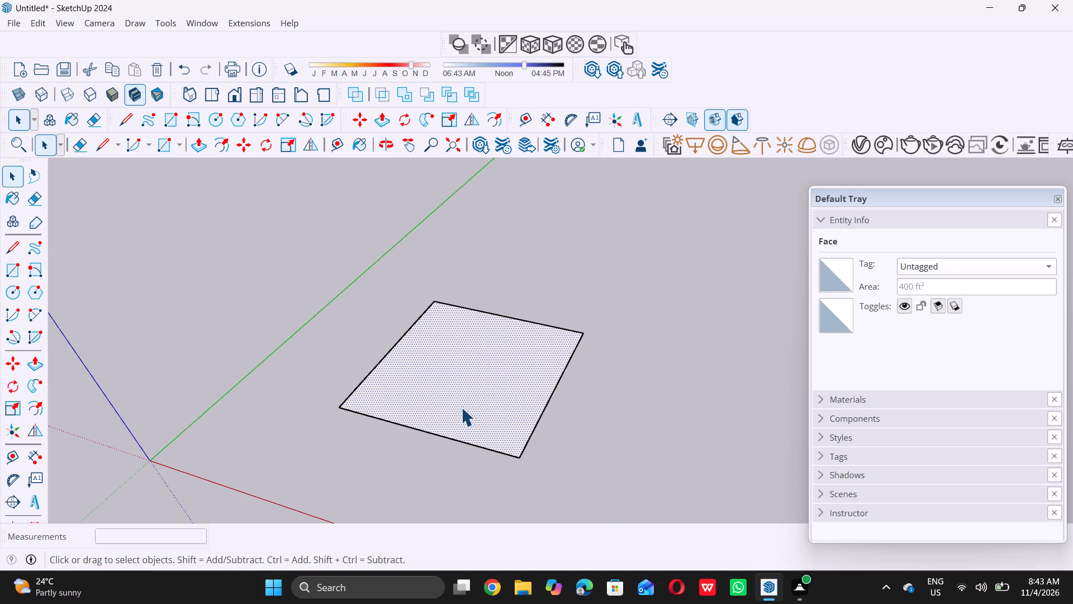
pyautogui.press('f')
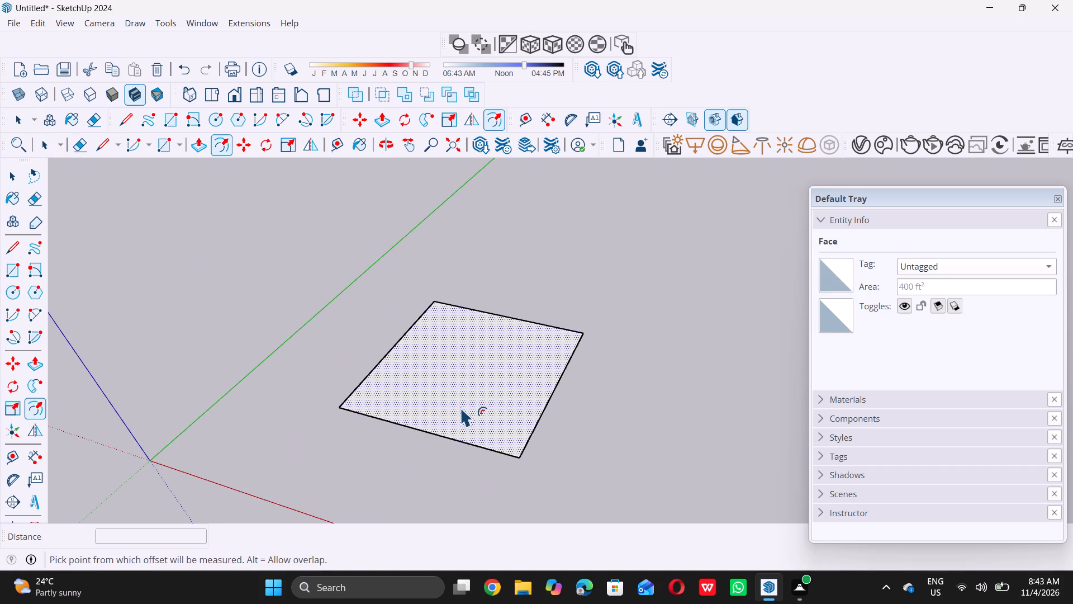
pyautogui.doubleClick(473, 370)
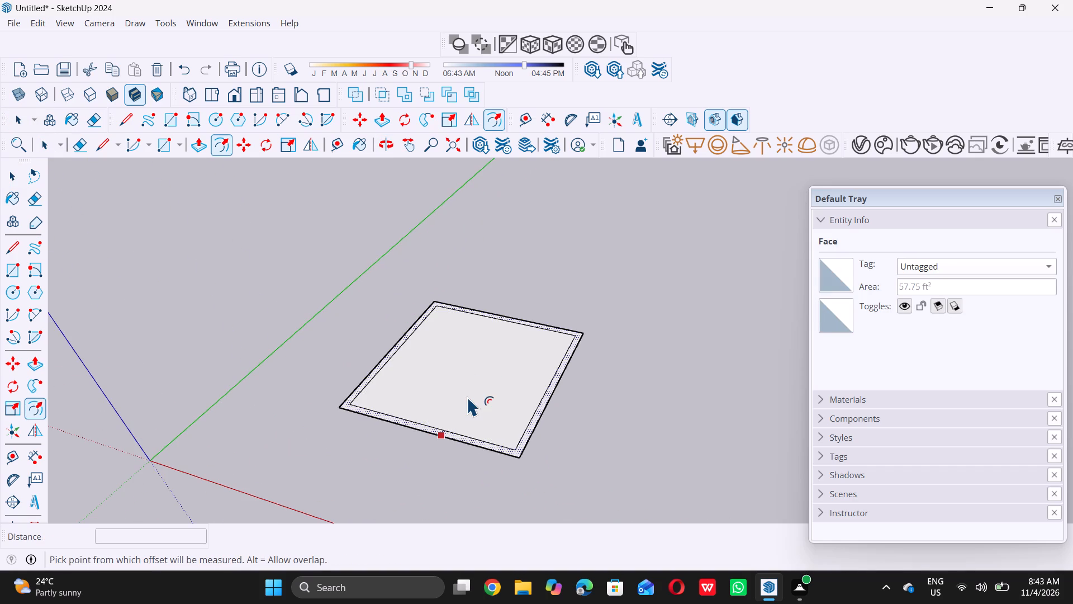
pyautogui.hotkey('ctrl', 'z')
pyautogui.click(468, 386)
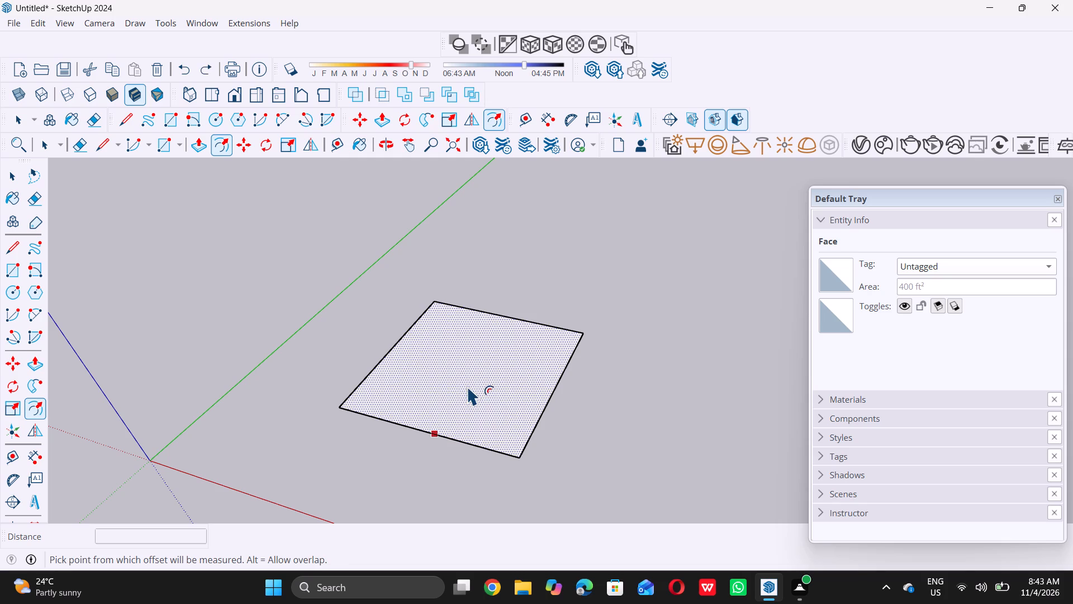
pyautogui.press('9')
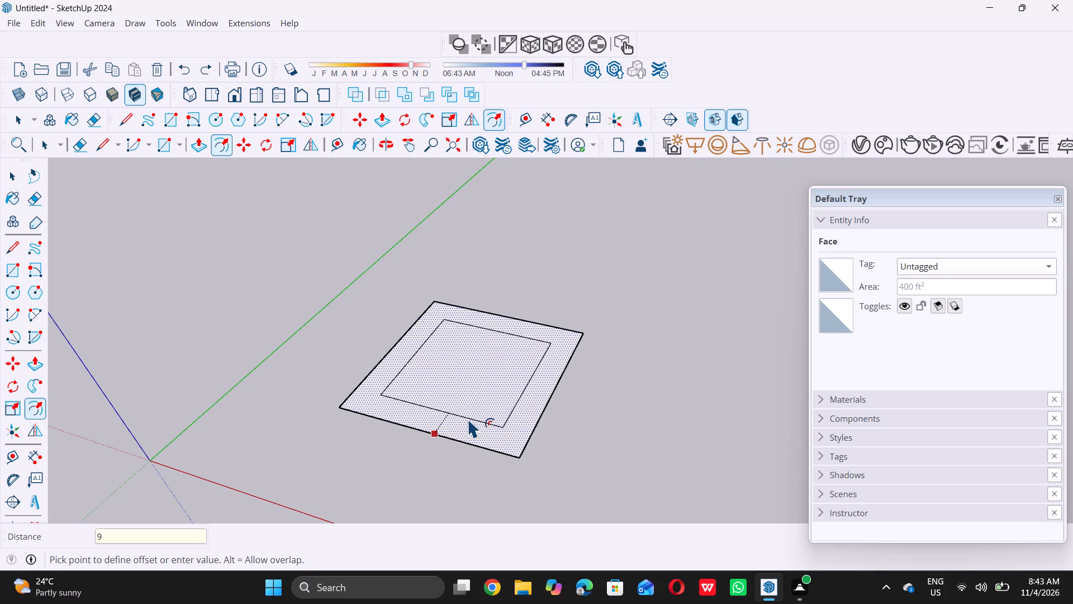
pyautogui.hotkey('shift', '"')
pyautogui.press('Return')
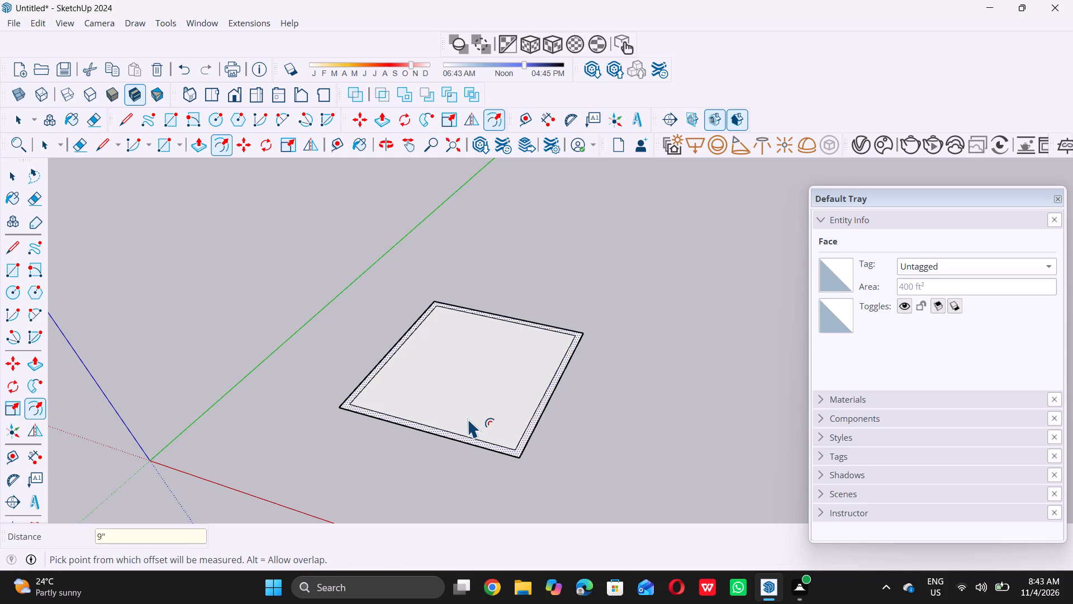
pyautogui.press('space')
pyautogui.doubleClick(379, 464)
pyautogui.scroll(-5, 378, 465)
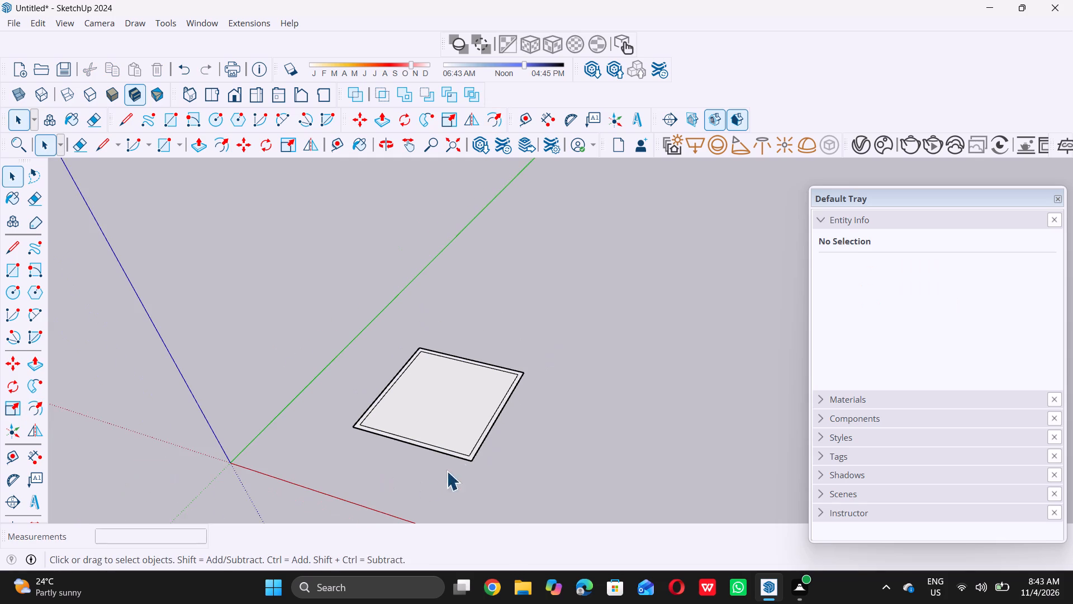
pyautogui.middleClick(460, 454)
pyautogui.scroll(1, 460, 453)
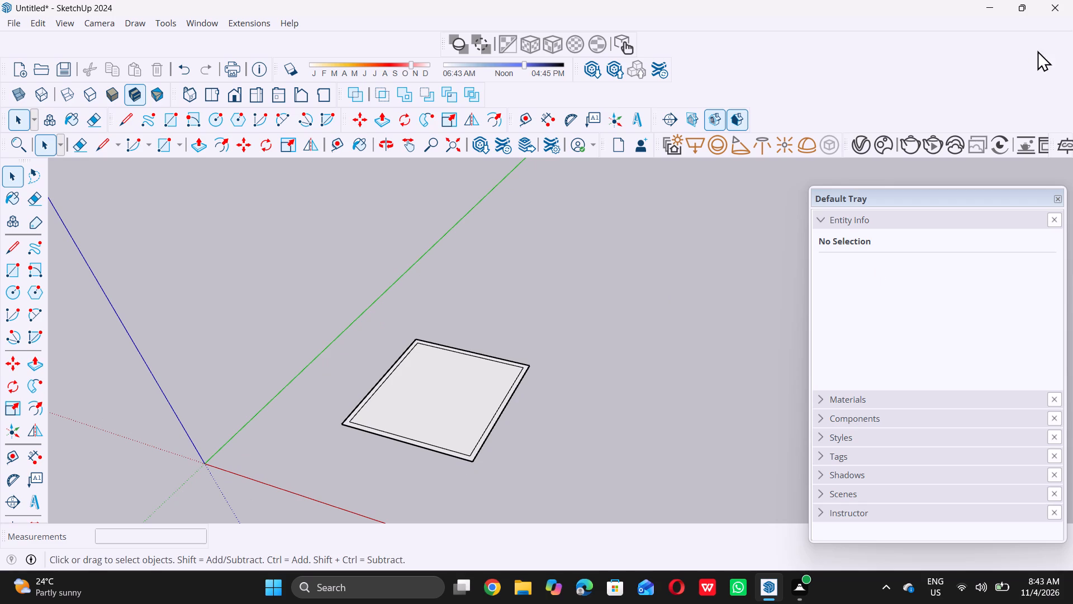
# Draw 9" lines across the wall band from both front inner corners to separate the front strip from the other three sides.
pyautogui.scroll(-4, 463, 374)
pyautogui.scroll(12, 460, 422)
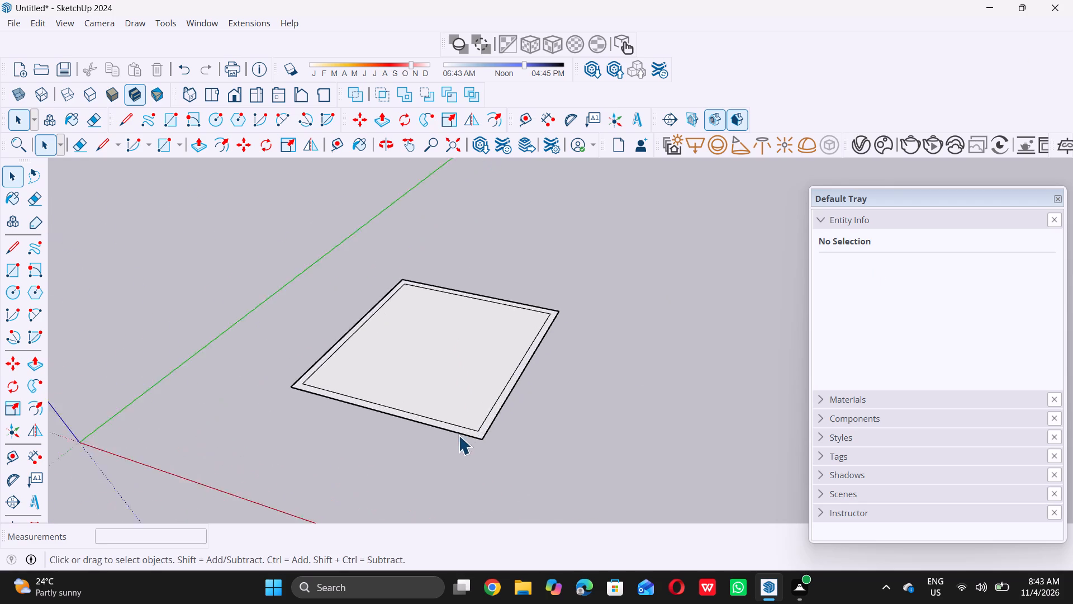
pyautogui.scroll(13, 498, 446)
pyautogui.press('l')
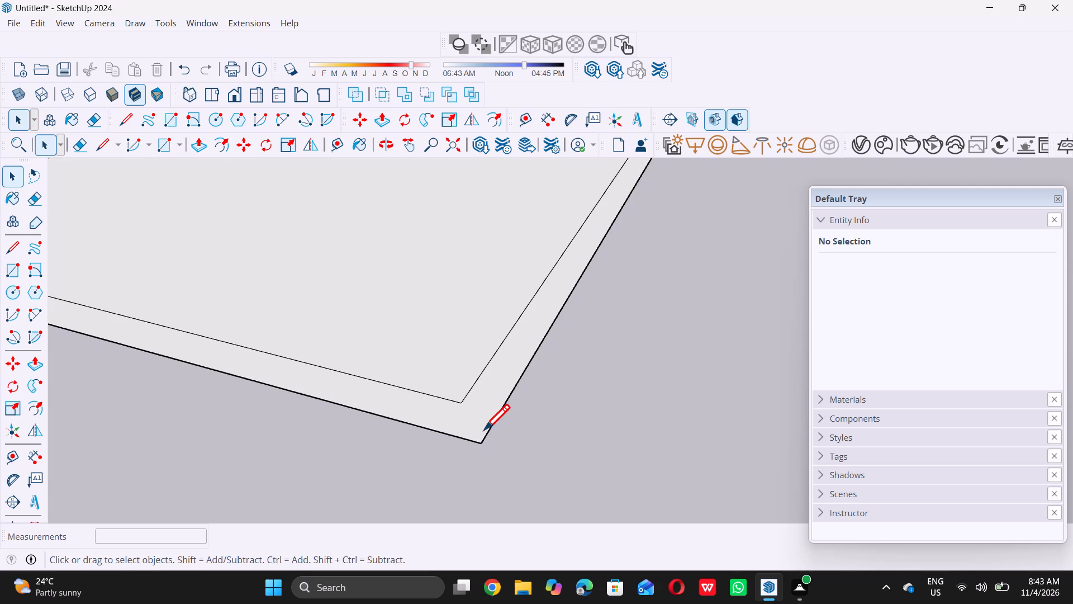
pyautogui.click(462, 397)
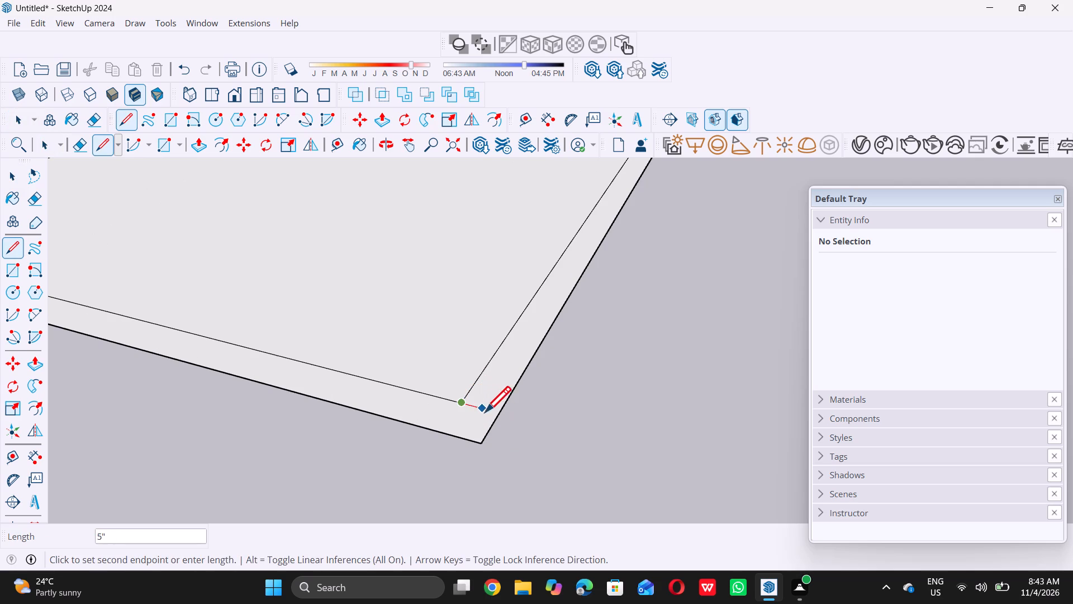
pyautogui.click(498, 412)
pyautogui.scroll(-14, 519, 419)
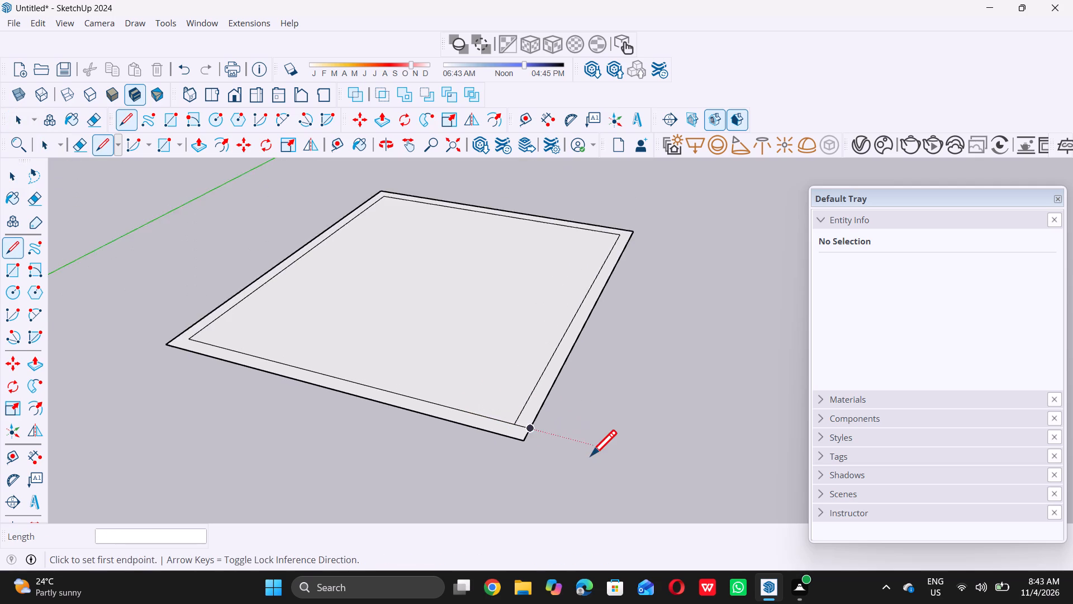
pyautogui.scroll(6, 193, 343)
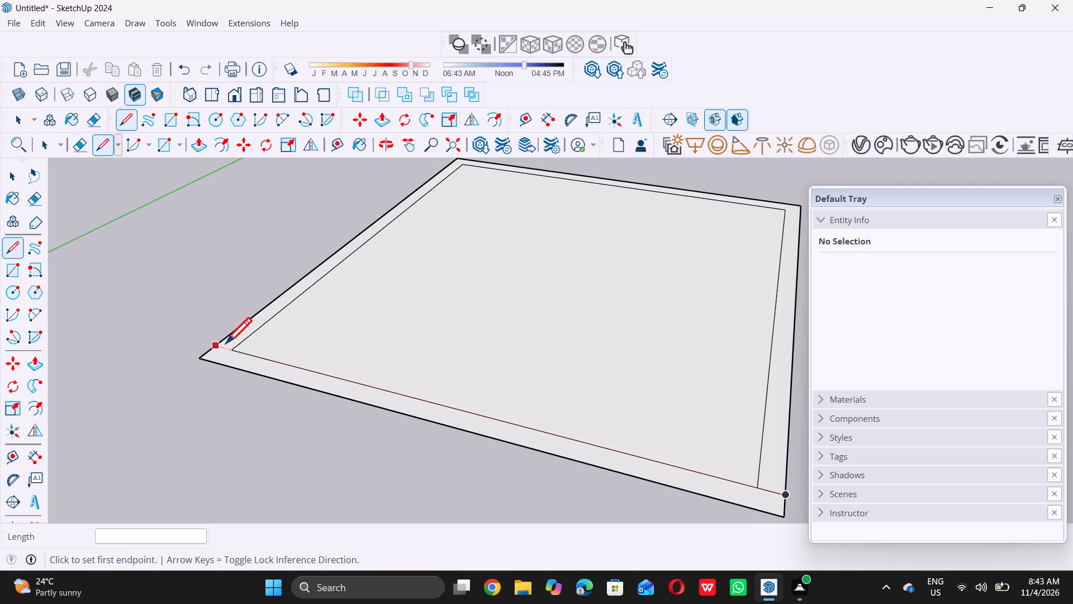
pyautogui.click(231, 350)
pyautogui.doubleClick(217, 349)
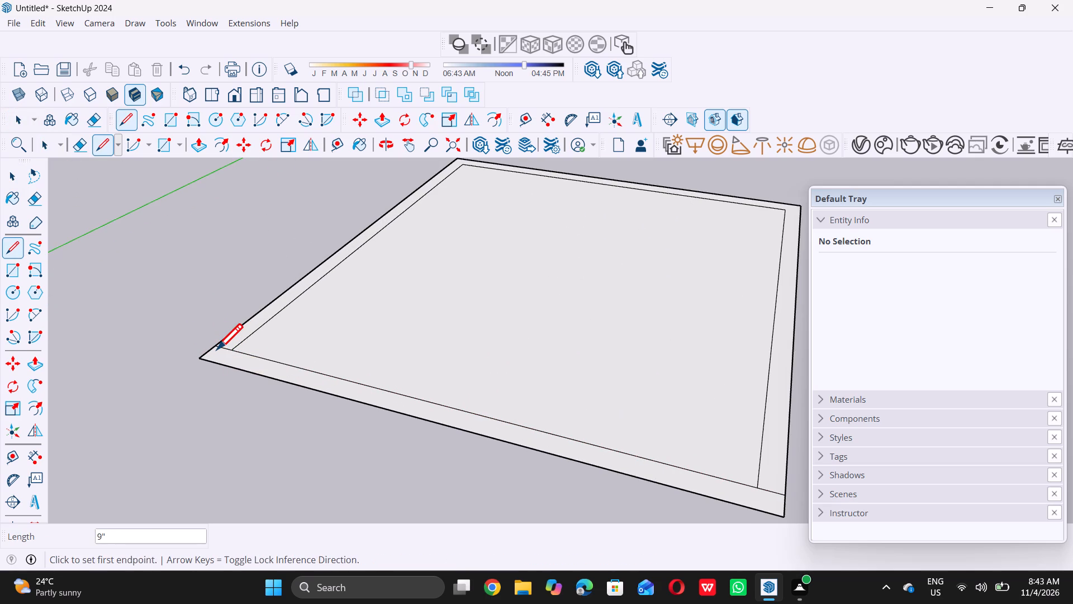
pyautogui.press('space')
# Push/Pull the U-shaped wall band up 10' to raise the back and side walls, leaving the front strip flat.
pyautogui.scroll(-8, 216, 350)
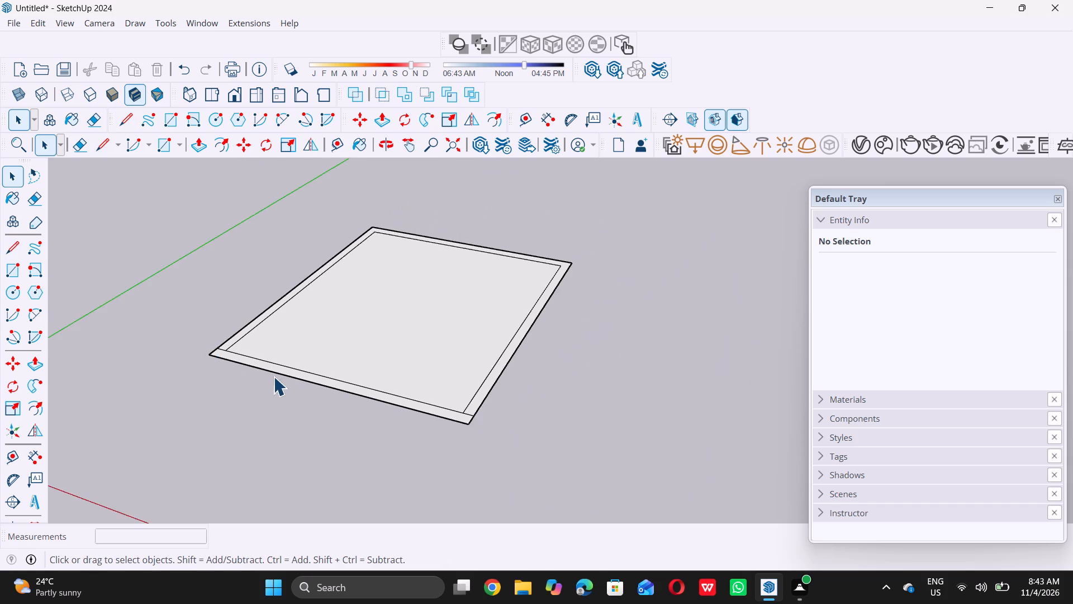
pyautogui.scroll(-1, 273, 376)
pyautogui.moveTo(235, 330); pyautogui.dragTo(241, 336, button='middle')
pyautogui.scroll(18, 241, 336)
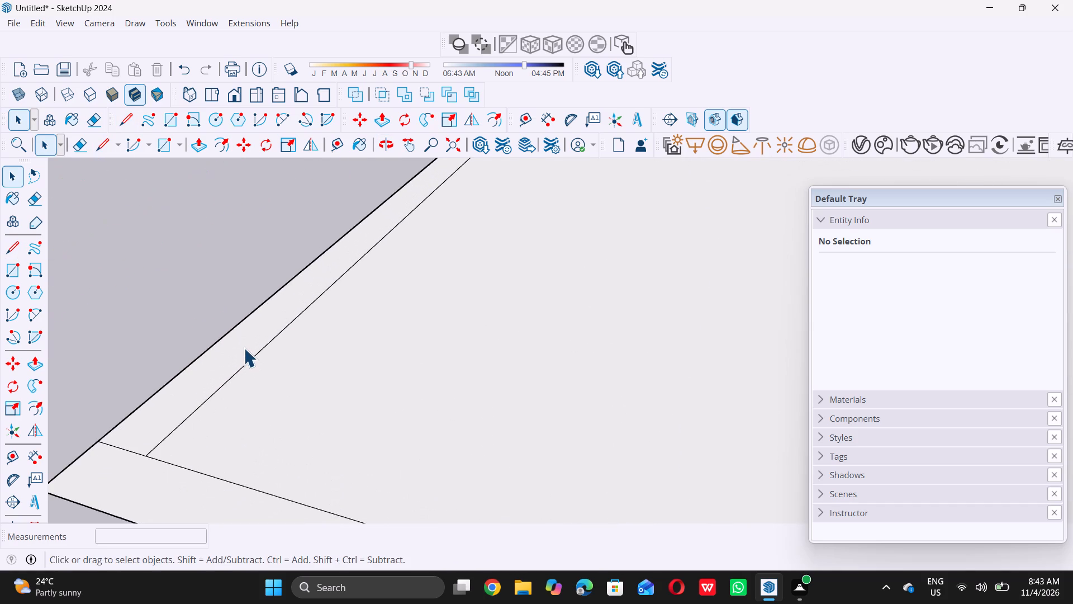
pyautogui.doubleClick(244, 348)
pyautogui.scroll(-3, 252, 346)
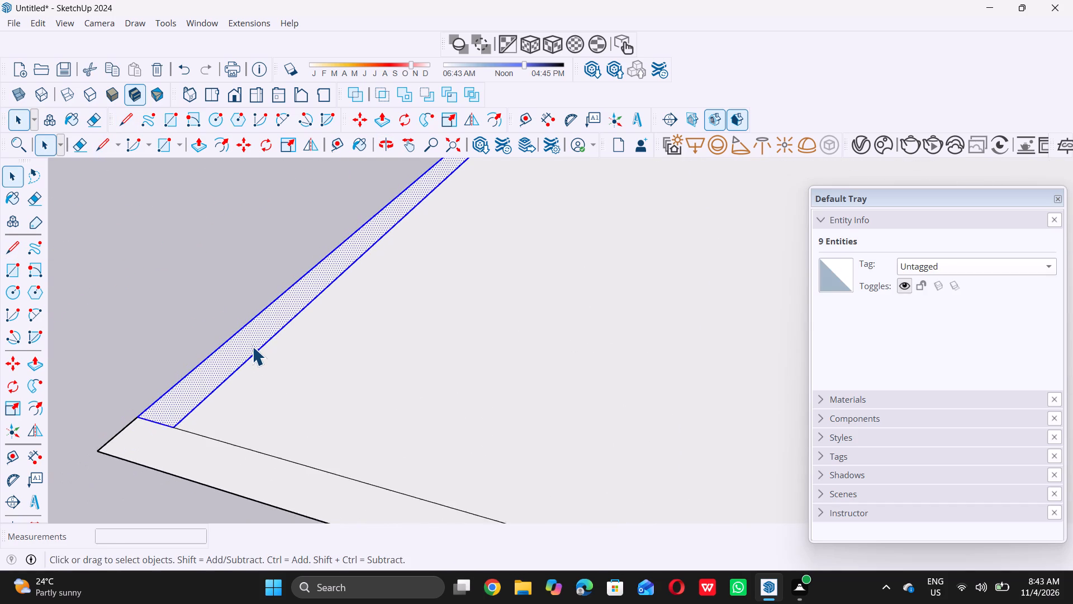
pyautogui.scroll(-8, 252, 346)
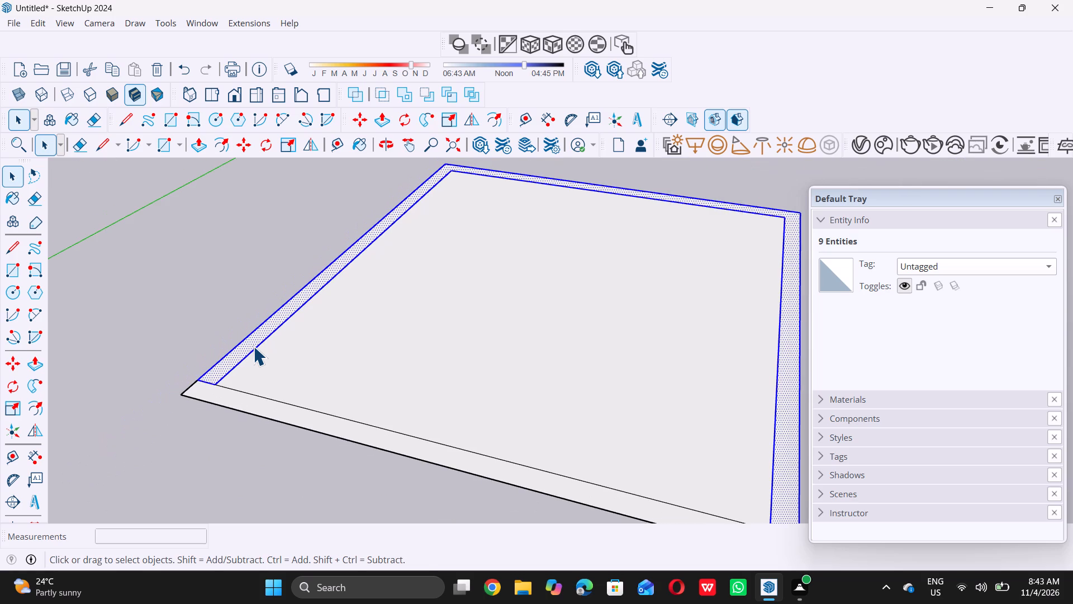
pyautogui.press('p')
pyautogui.click(249, 337)
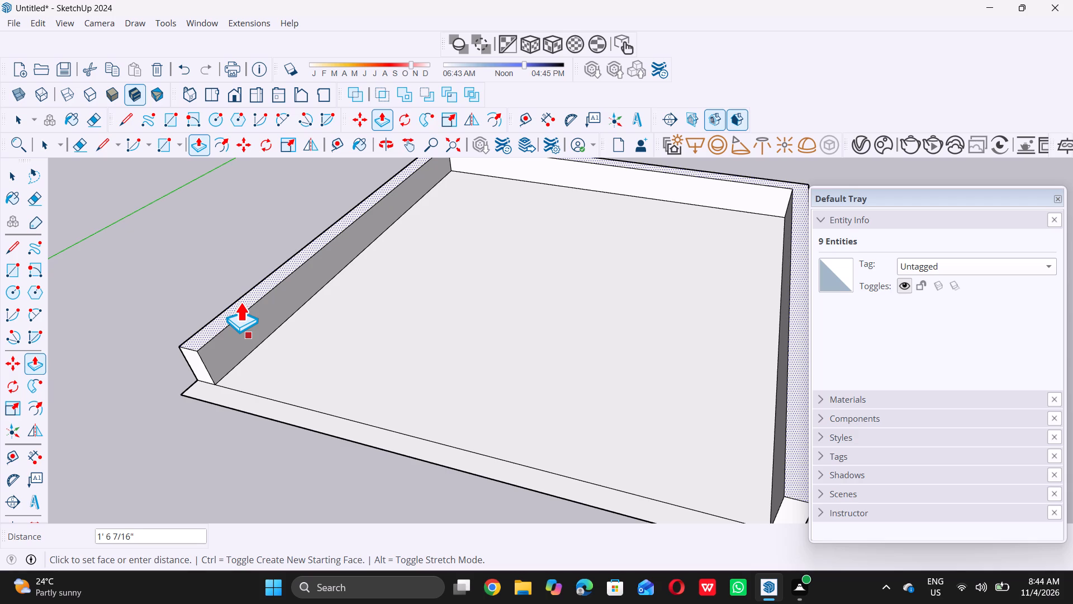
pyautogui.write('10')
pyautogui.press("'")
pyautogui.press('Return')
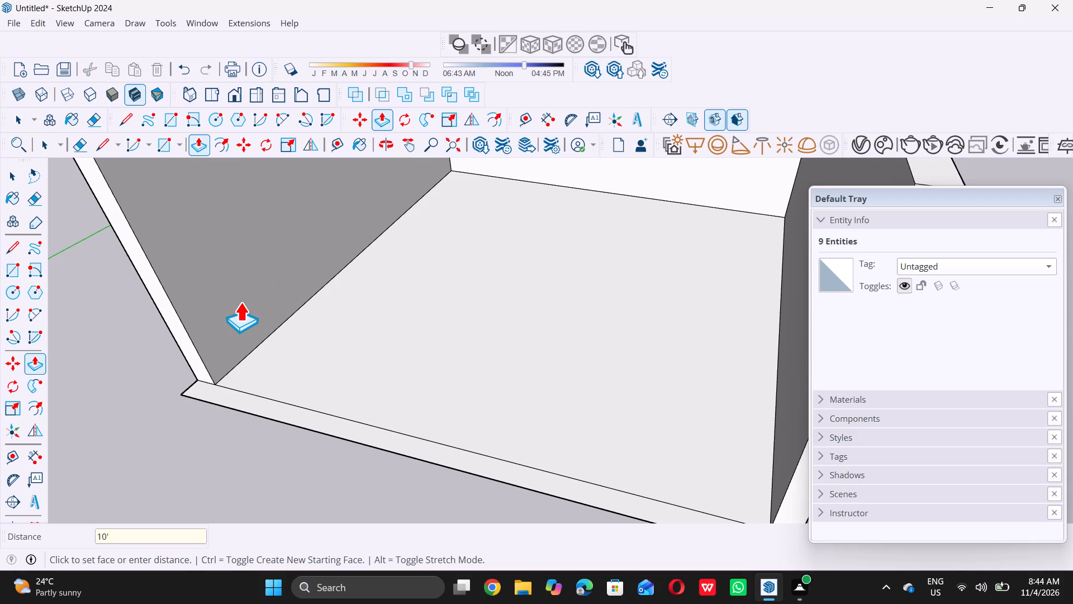
pyautogui.press('space')
# Draw a vertical 20' by 9" rotated rectangle hanging below the floor along the bottom edge of the back wall.
pyautogui.scroll(-10, 409, 300)
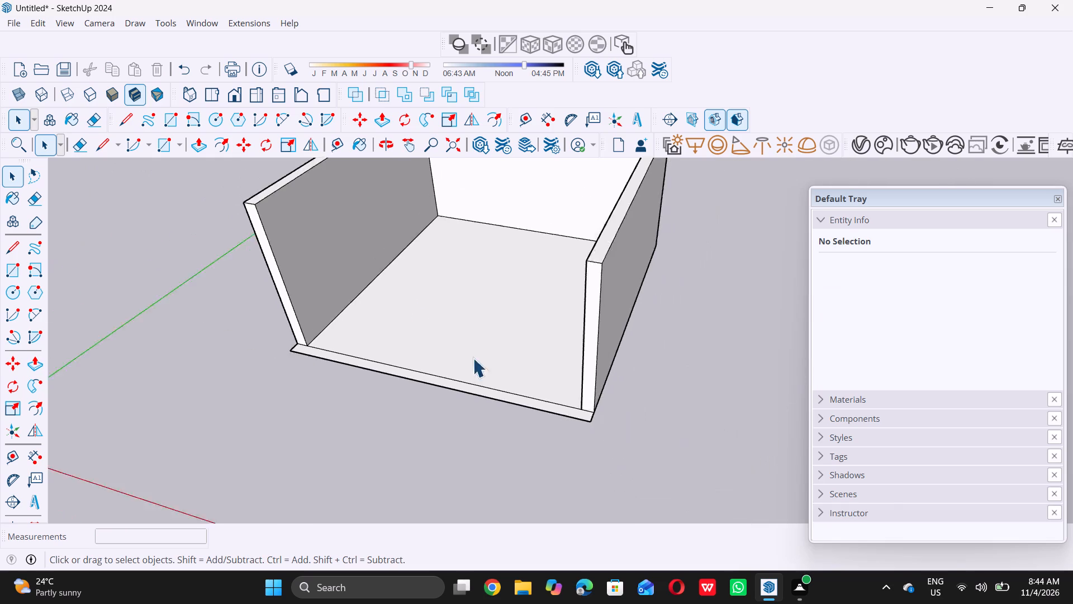
pyautogui.scroll(-8, 473, 358)
pyautogui.moveTo(347, 389); pyautogui.dragTo(984, 341, button='middle')
pyautogui.scroll(1, 640, 422)
pyautogui.moveTo(640, 422); pyautogui.dragTo(466, 323, button='middle')
pyautogui.scroll(2, 614, 360)
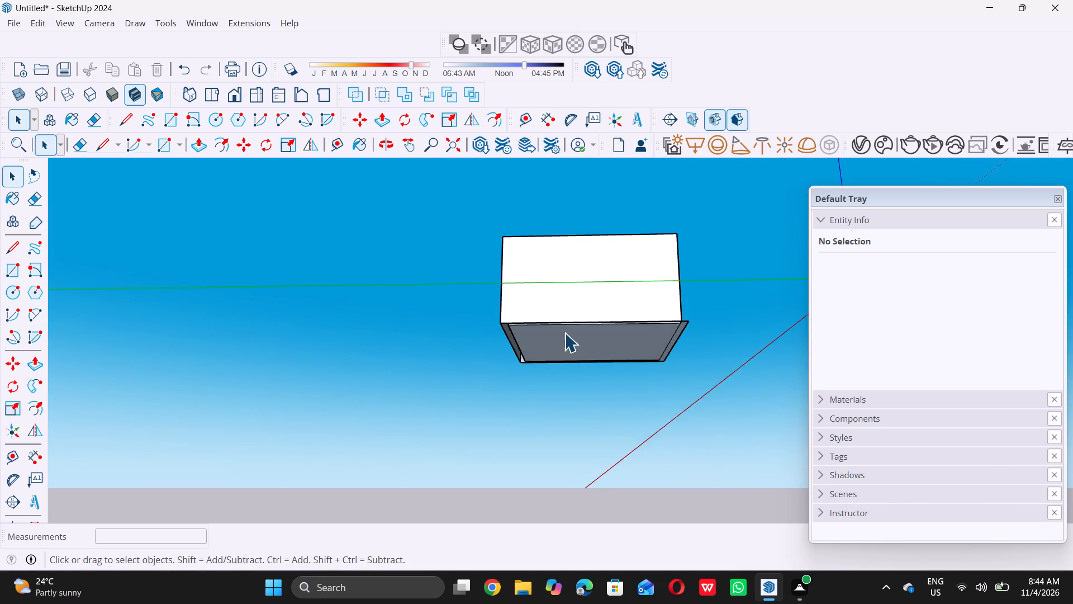
pyautogui.scroll(6, 564, 333)
pyautogui.moveTo(450, 395); pyautogui.dragTo(447, 342, button='middle')
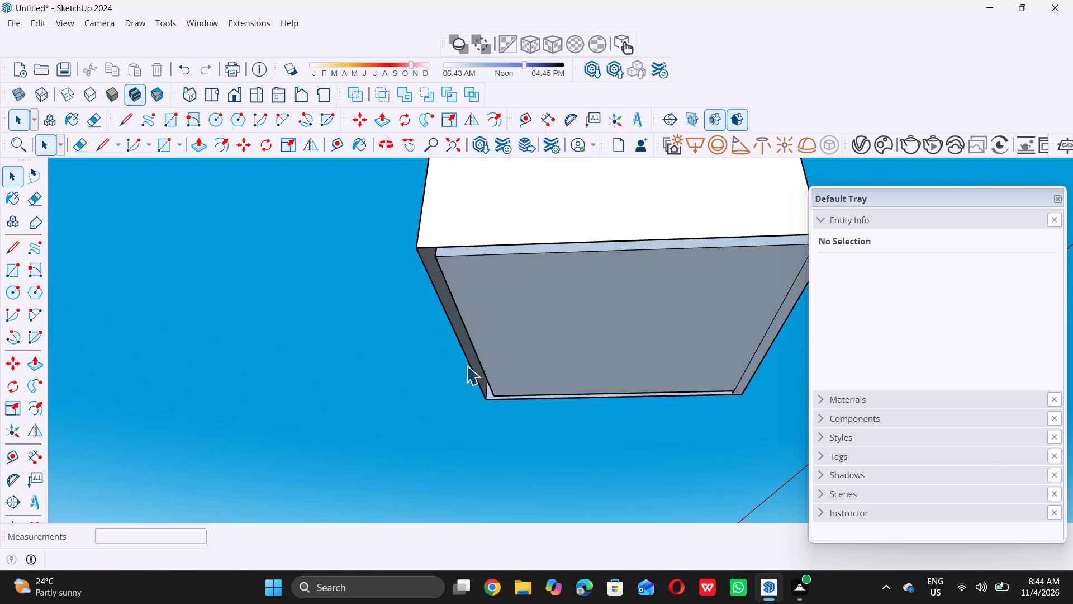
pyautogui.scroll(1, 474, 376)
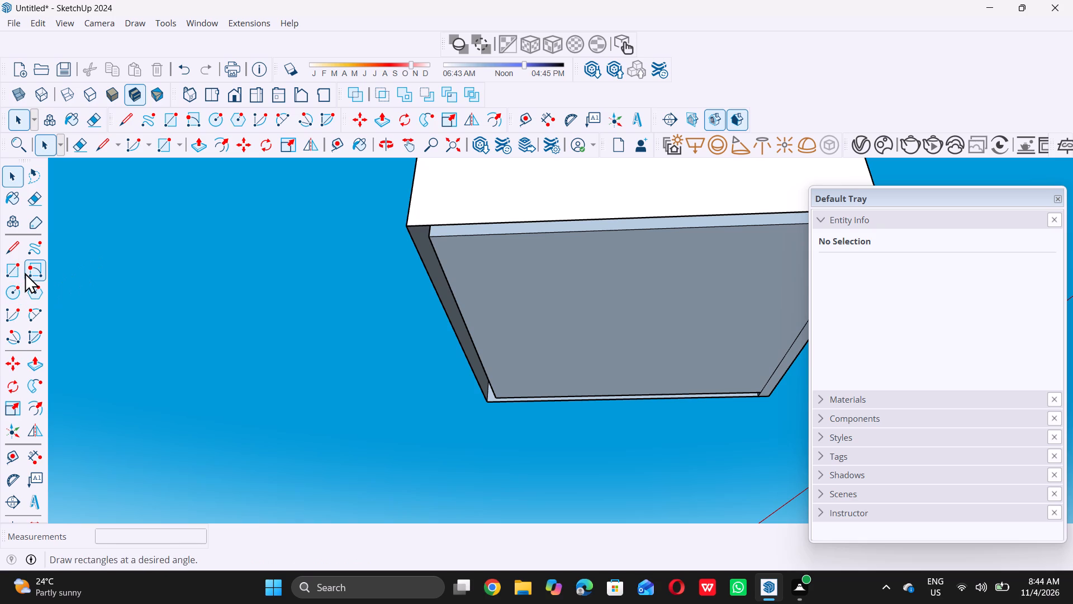
pyautogui.click(26, 272)
pyautogui.scroll(6, 447, 408)
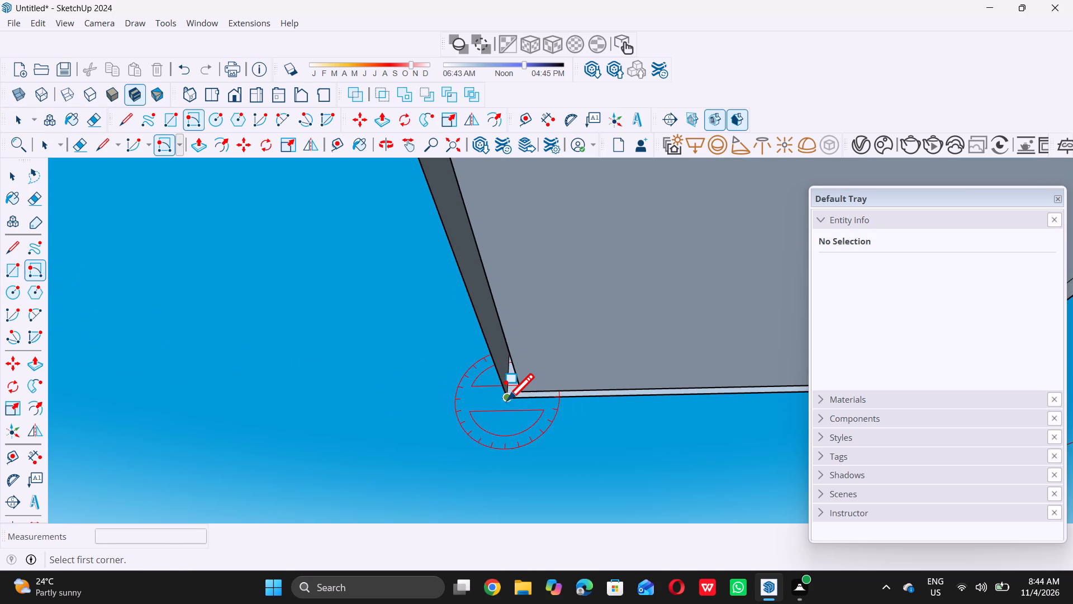
pyautogui.tripleClick(507, 400)
pyautogui.scroll(-5, 507, 400)
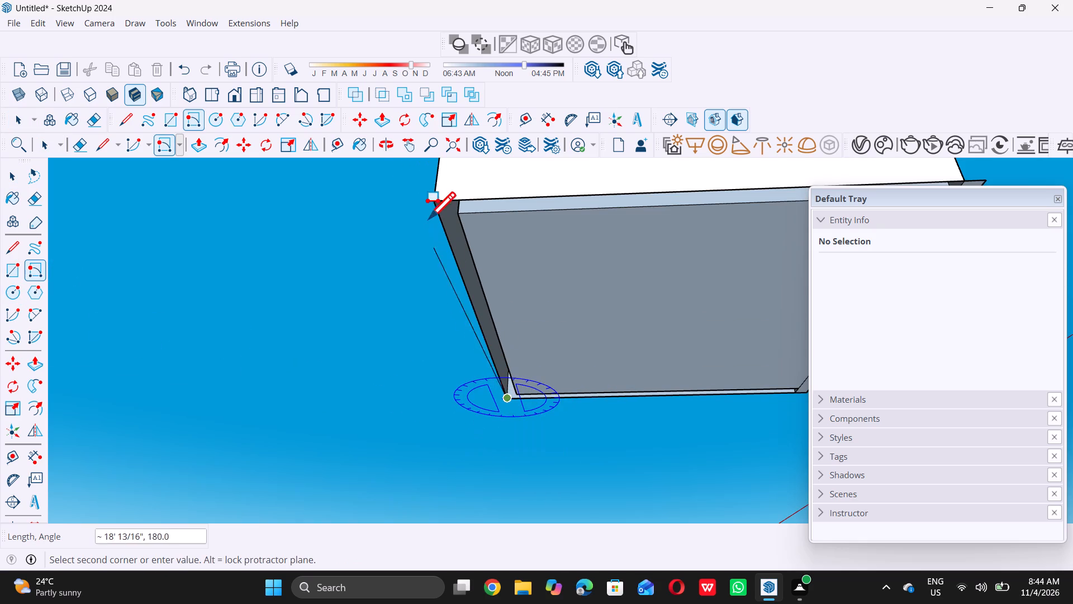
pyautogui.click(434, 201)
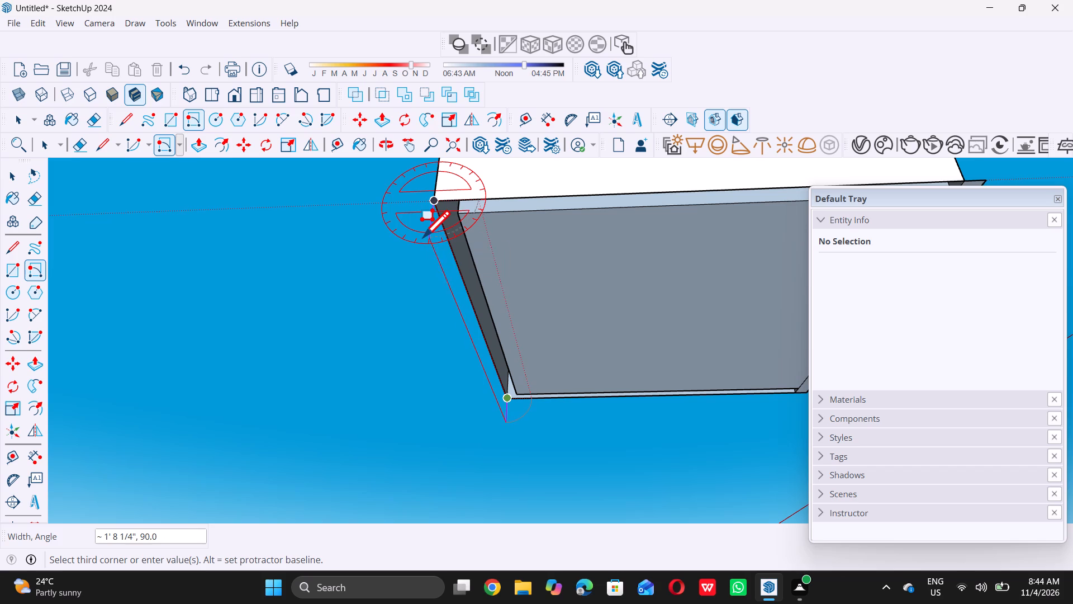
pyautogui.press('9')
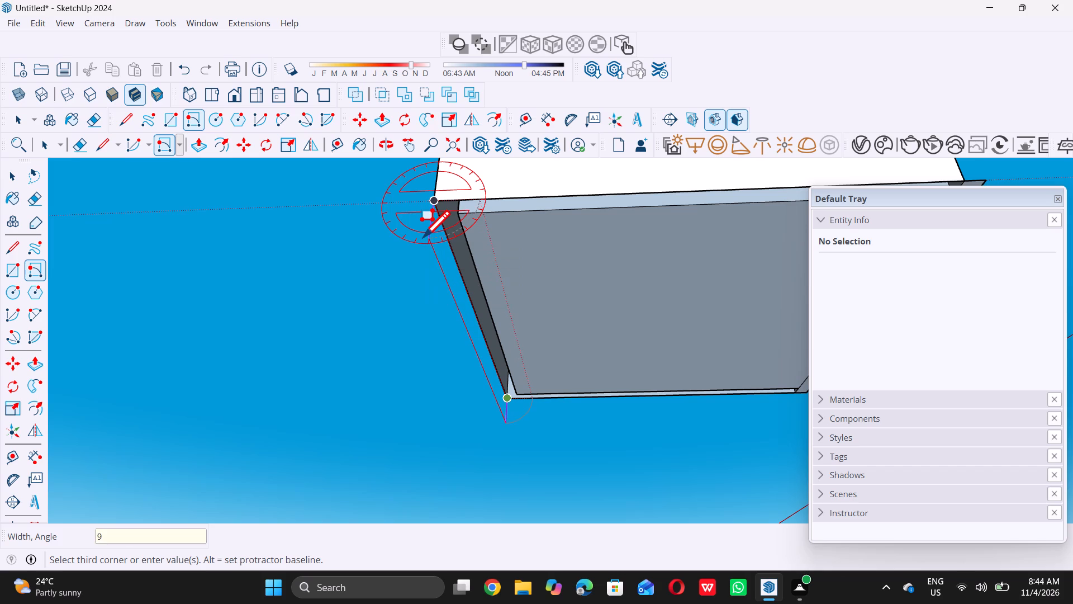
pyautogui.hotkey('shift', '"')
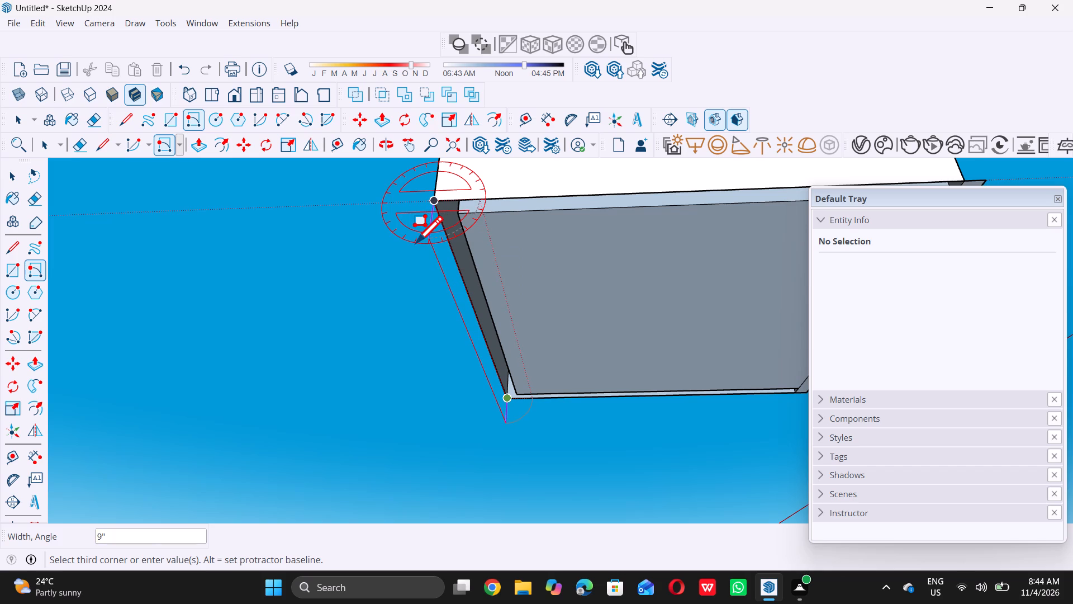
pyautogui.press('Return')
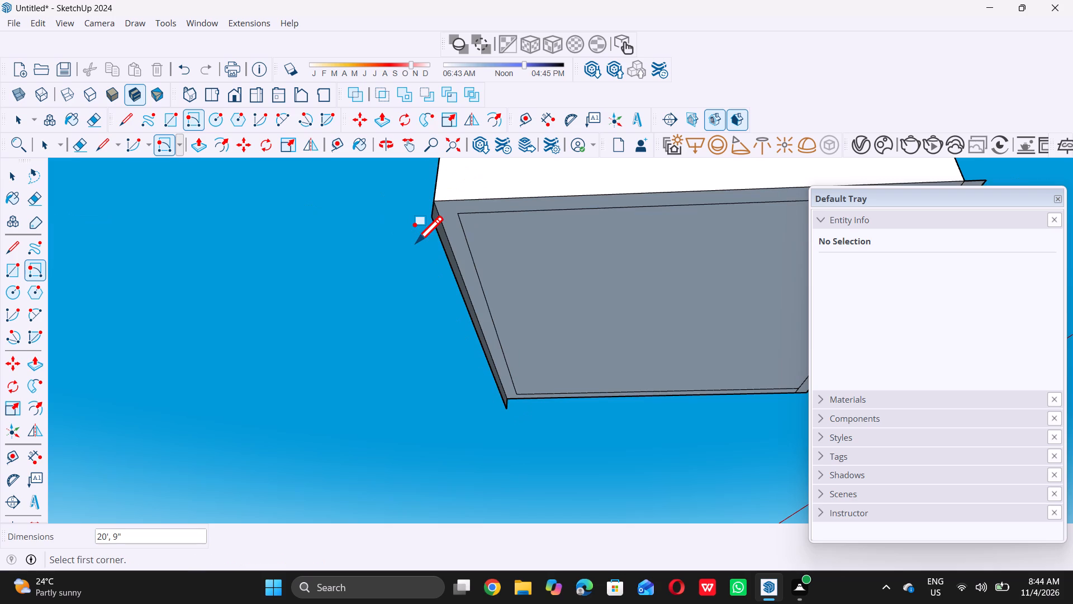
pyautogui.press('space')
# Push/Pull the vertical strip under the back wall 20' to the front edge, forming a slab beneath the whole floor.
pyautogui.scroll(-9, 413, 243)
pyautogui.scroll(-2, 429, 324)
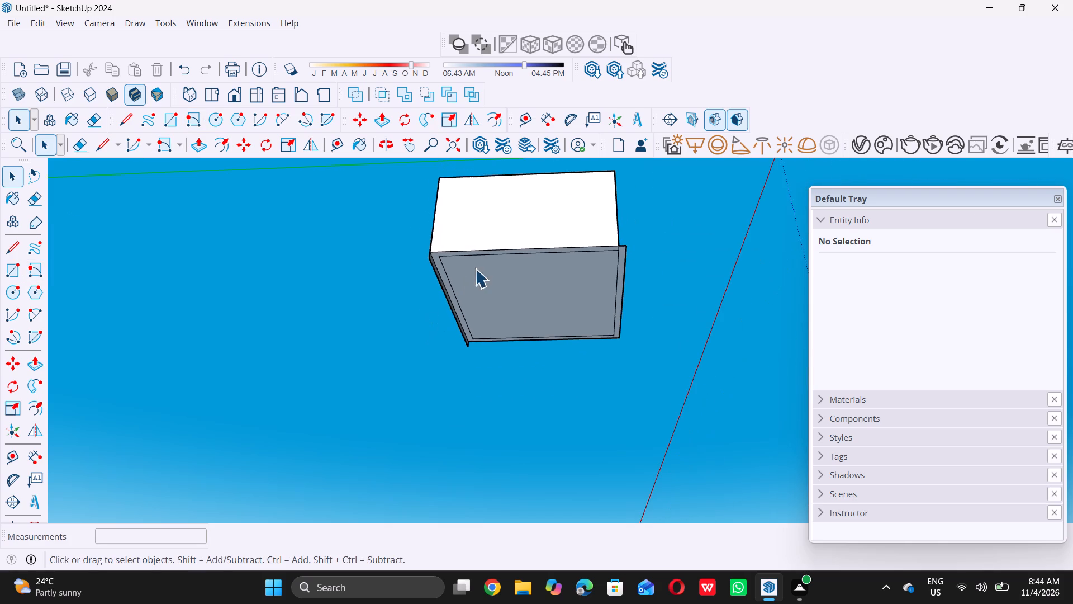
pyautogui.moveTo(462, 295); pyautogui.dragTo(407, 383, button='middle')
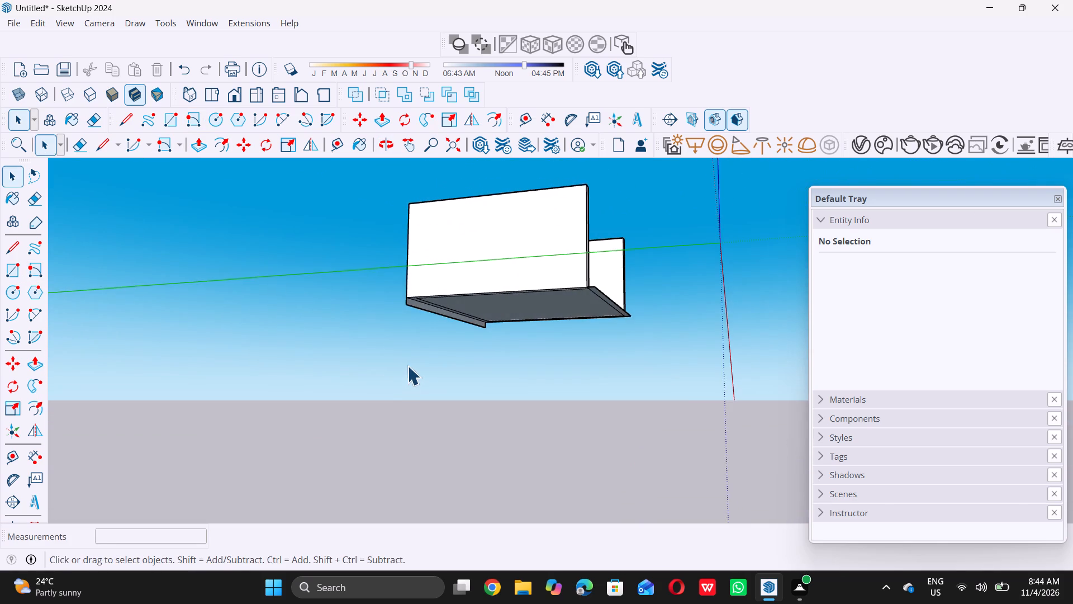
pyautogui.scroll(-3, 407, 366)
pyautogui.moveTo(409, 360); pyautogui.dragTo(414, 380, button='middle')
pyautogui.scroll(10, 419, 342)
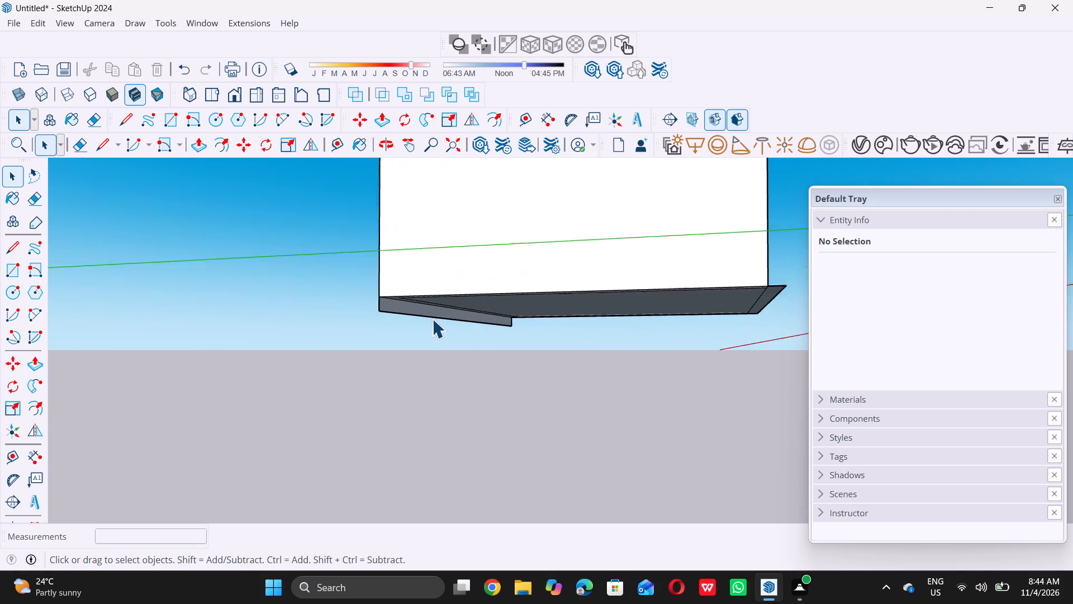
pyautogui.scroll(7, 432, 319)
pyautogui.click(421, 306)
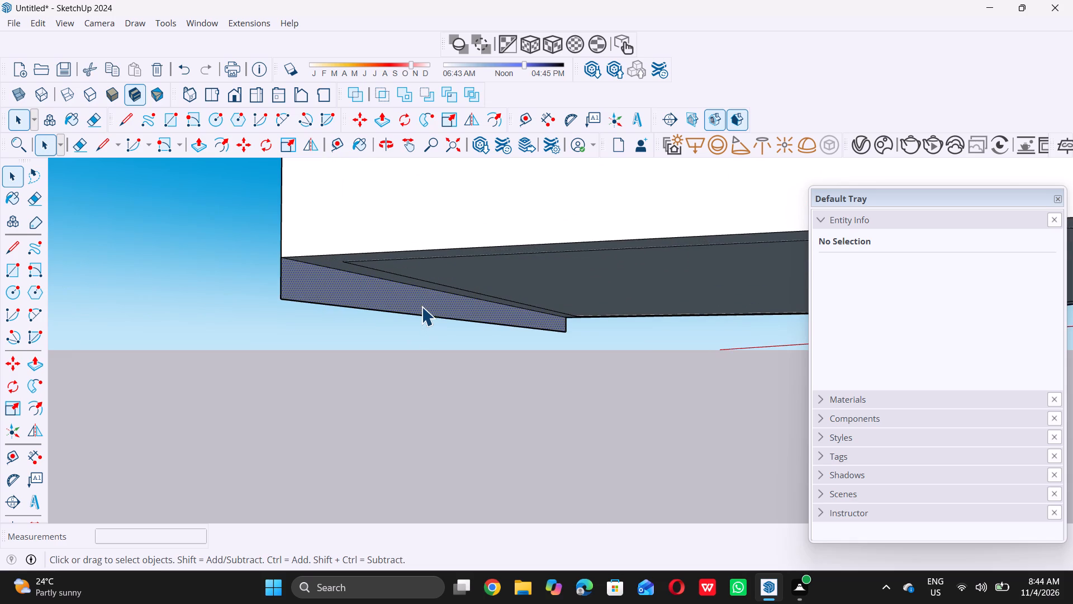
pyautogui.press('p')
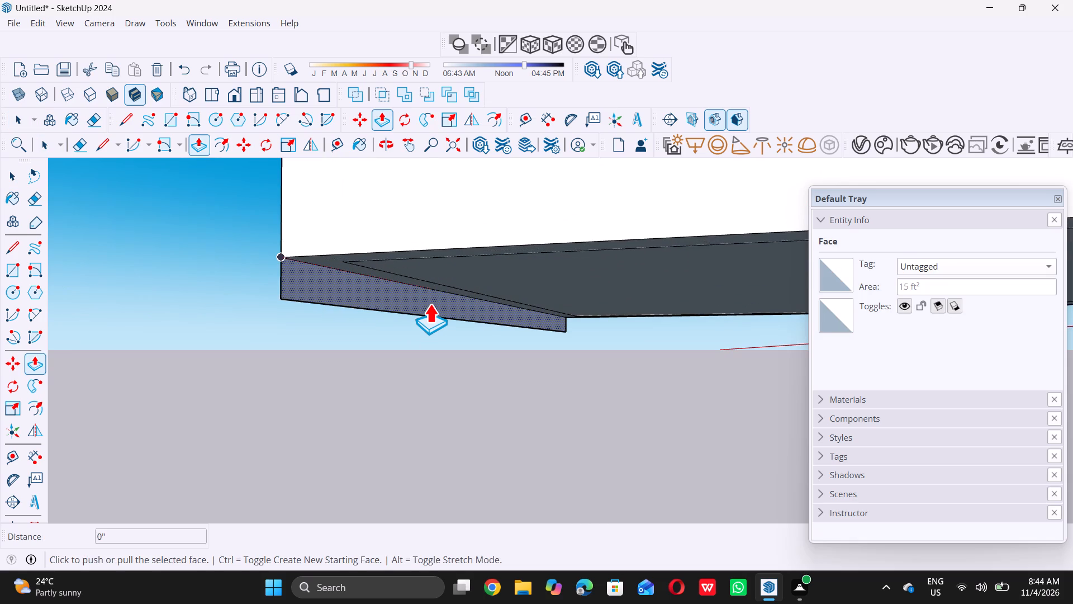
pyautogui.click(430, 304)
pyautogui.scroll(-16, 492, 305)
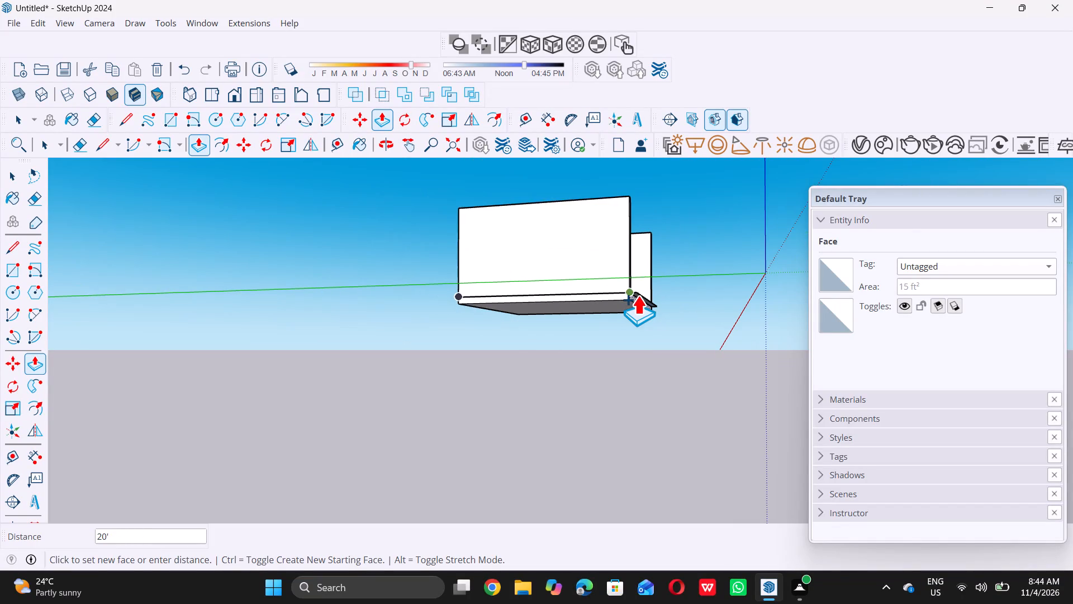
pyautogui.click(640, 293)
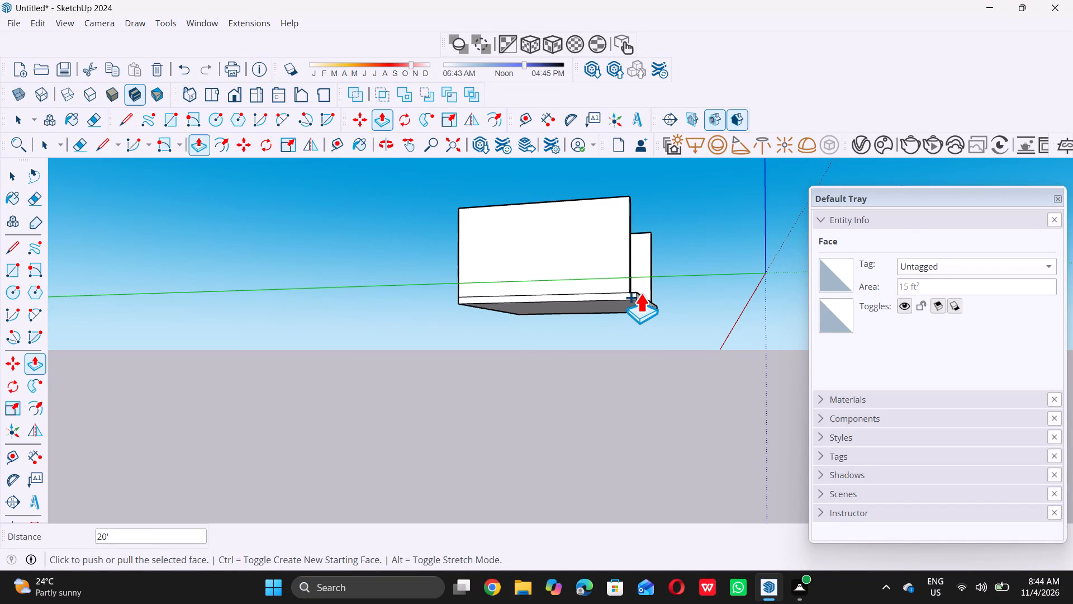
pyautogui.press('space')
pyautogui.tripleClick(469, 383)
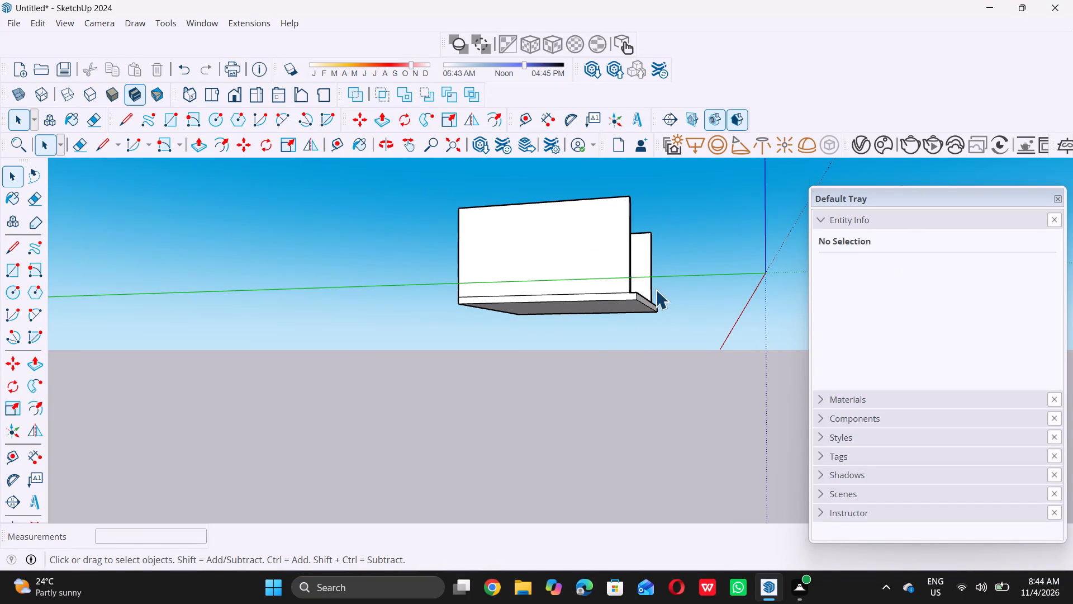
# Examine the open-fronted room from the front and above, including the corner where a side wall meets the front strip.
pyautogui.moveTo(656, 290); pyautogui.dragTo(295, 410, button='middle')
pyautogui.scroll(-5, 326, 390)
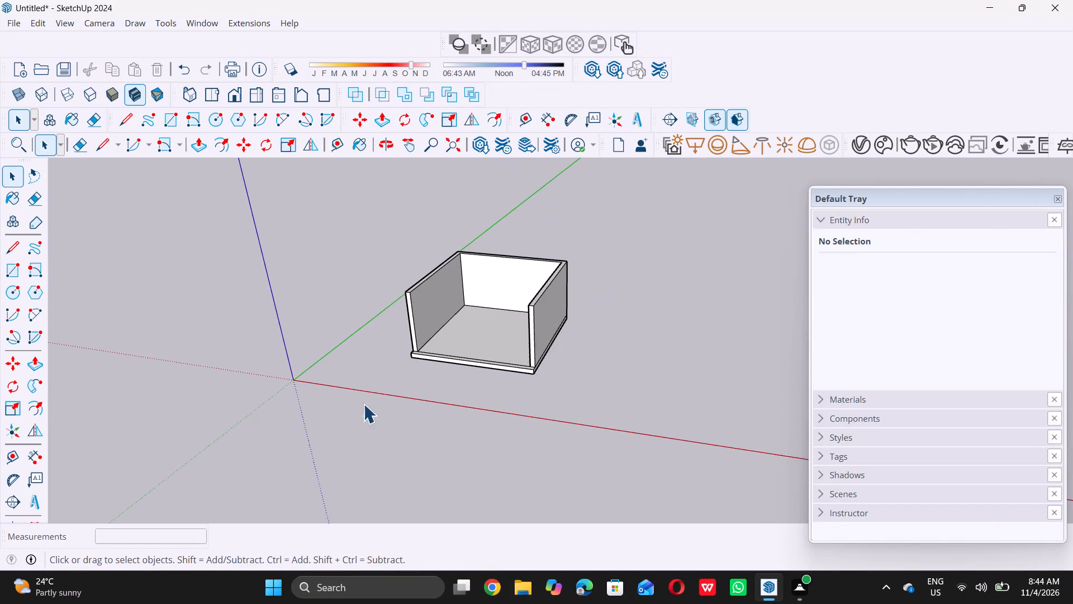
pyautogui.moveTo(465, 388); pyautogui.dragTo(543, 361, button='middle')
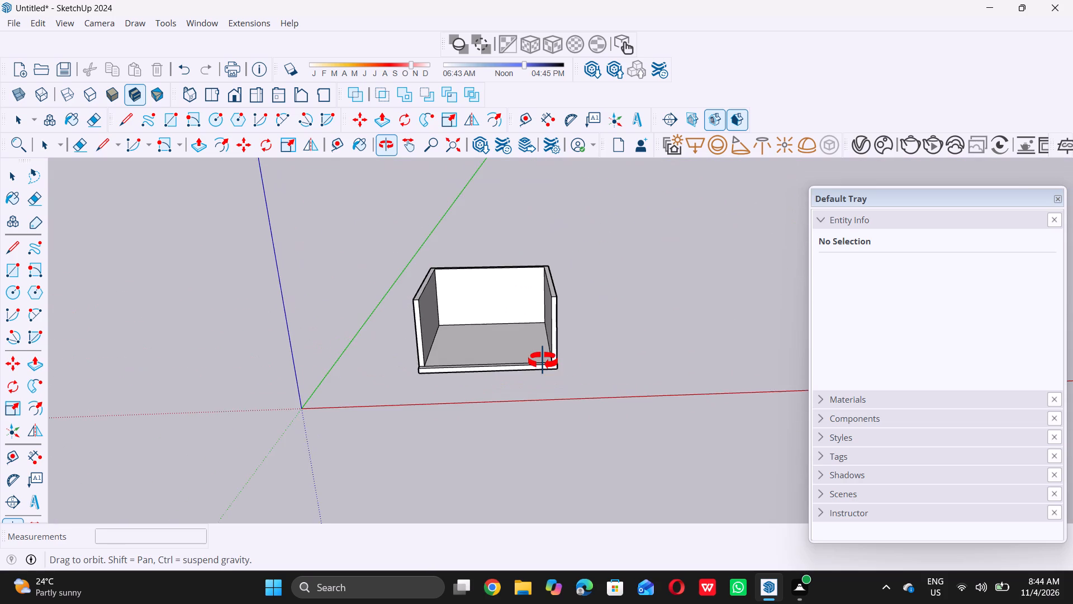
pyautogui.moveTo(543, 361); pyautogui.dragTo(531, 341, button='middle')
pyautogui.scroll(5, 534, 380)
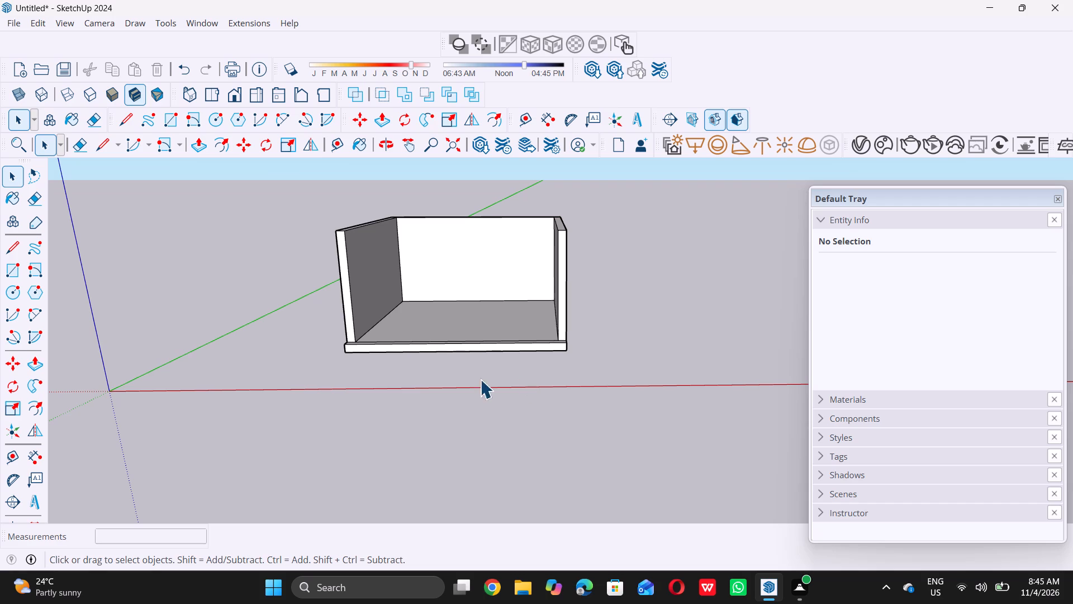
pyautogui.scroll(-4, 325, 361)
pyautogui.moveTo(322, 339); pyautogui.dragTo(317, 433, button='middle')
pyautogui.scroll(7, 327, 403)
pyautogui.scroll(7, 381, 349)
pyautogui.scroll(4, 316, 347)
pyautogui.scroll(3, 371, 332)
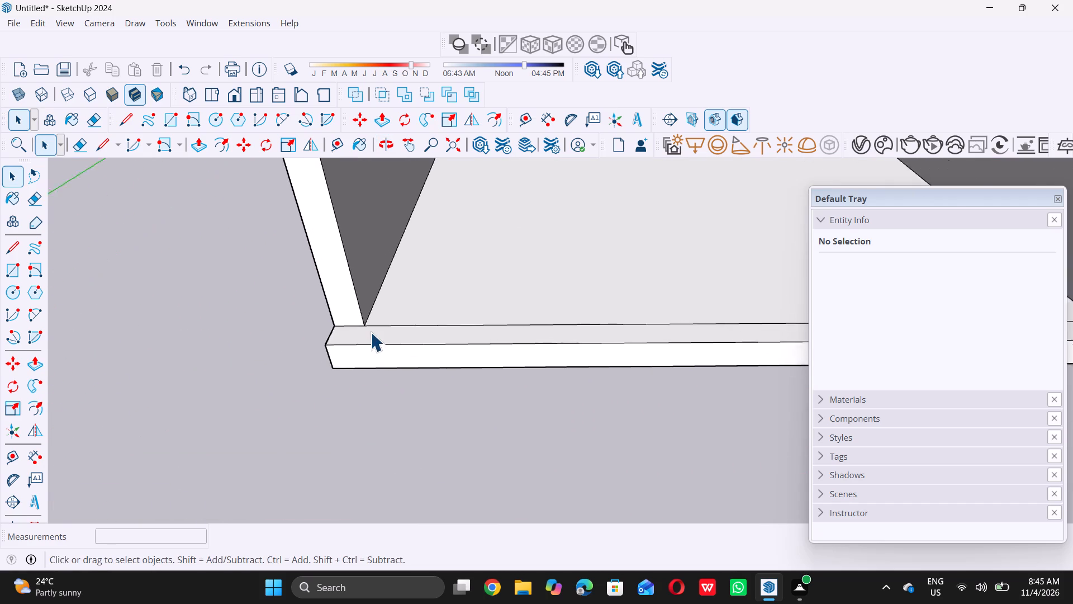
# Draw a 9" line across the flat front strip from the left side wall's inner corner to the slab's front edge.
pyautogui.scroll(8, 371, 332)
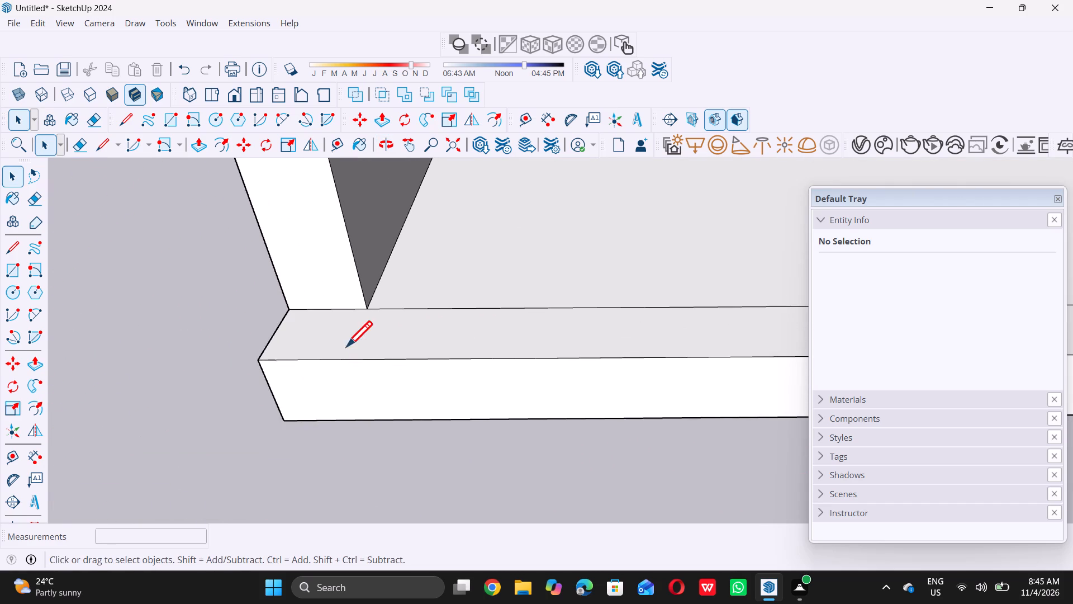
pyautogui.press('l')
pyautogui.click(368, 312)
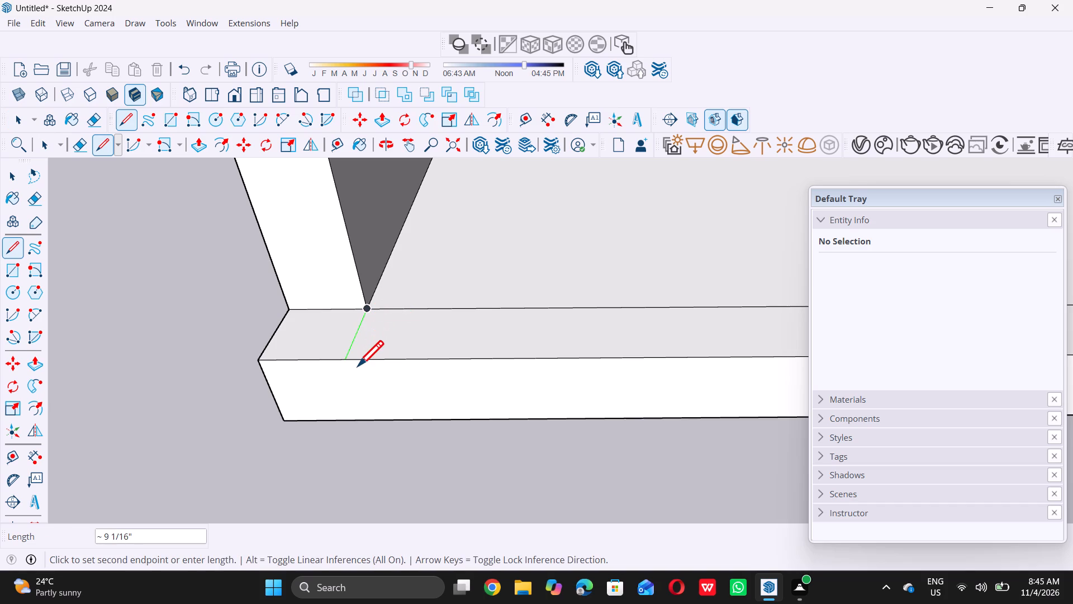
pyautogui.doubleClick(353, 365)
pyautogui.scroll(-10, 353, 365)
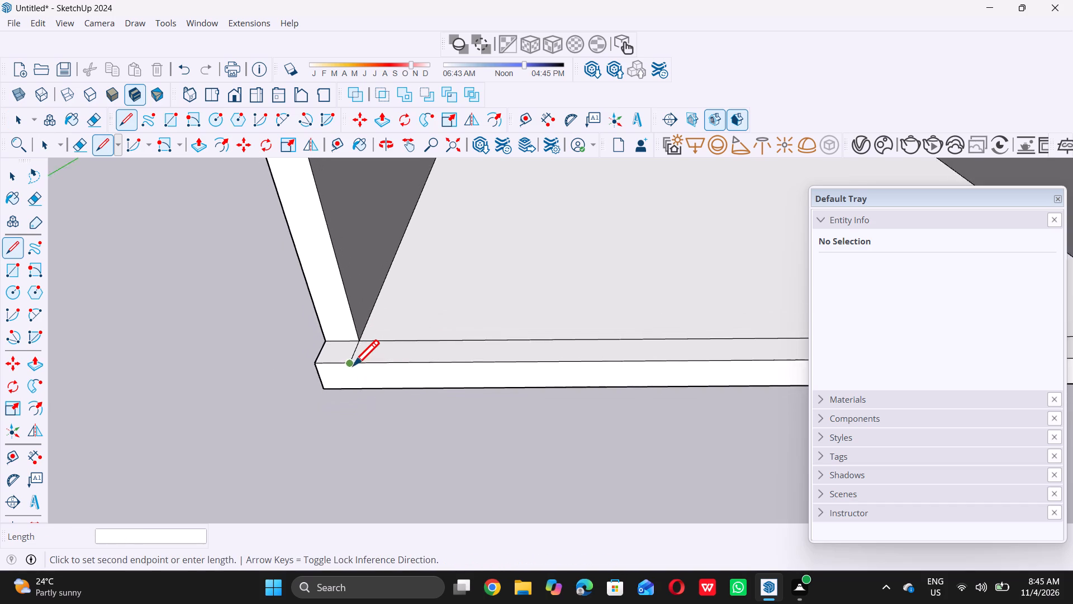
pyautogui.scroll(-10, 353, 365)
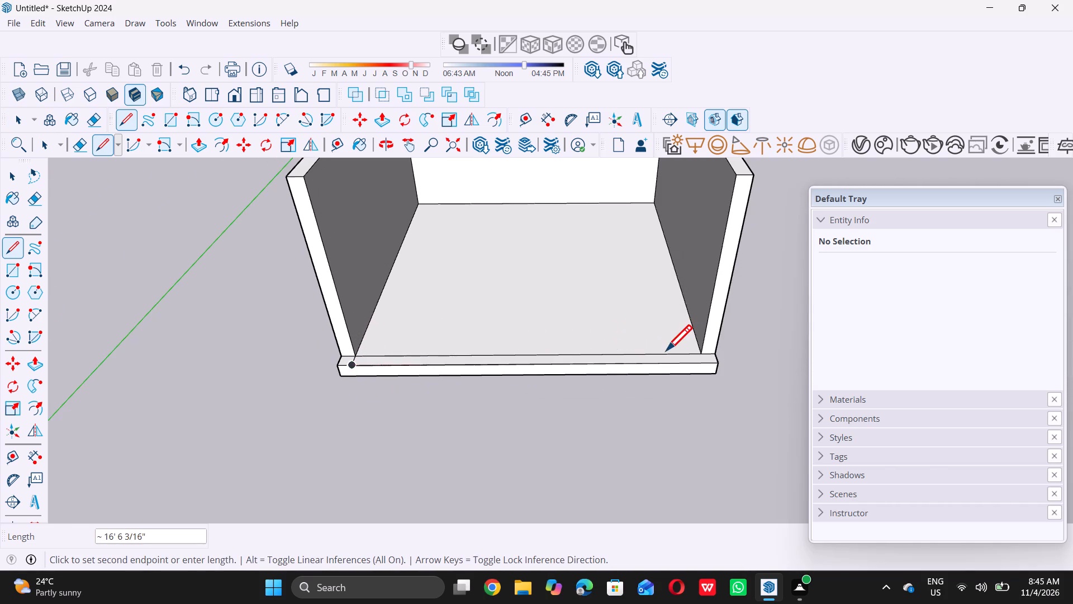
pyautogui.press('space')
# Draw a matching 9" line across the front strip from the right side wall's inner corner to the front edge.
pyautogui.press('l')
pyautogui.scroll(7, 740, 348)
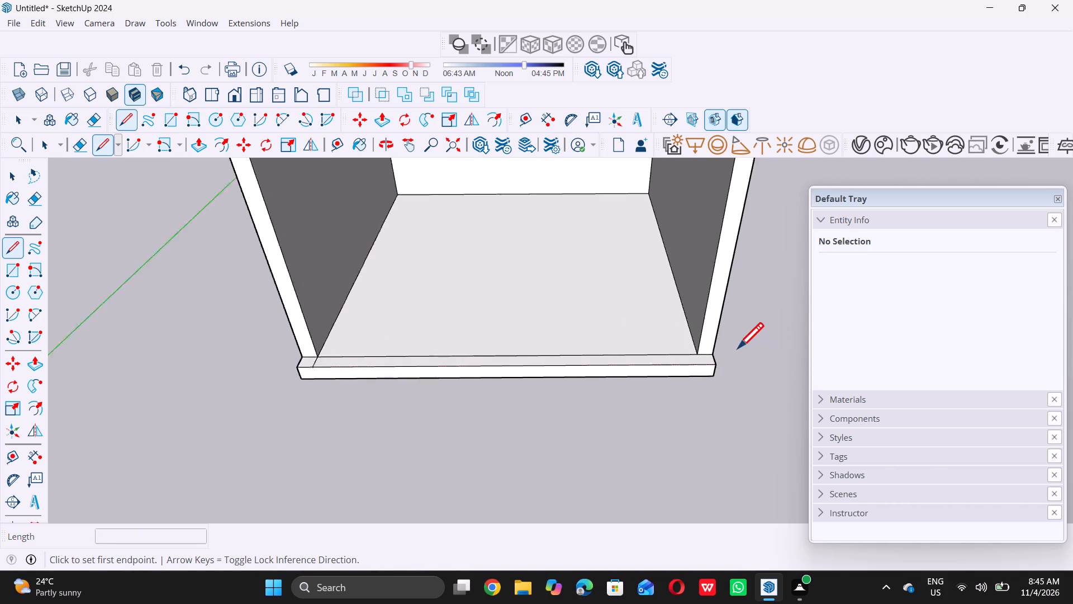
pyautogui.scroll(2, 738, 348)
pyautogui.click(652, 361)
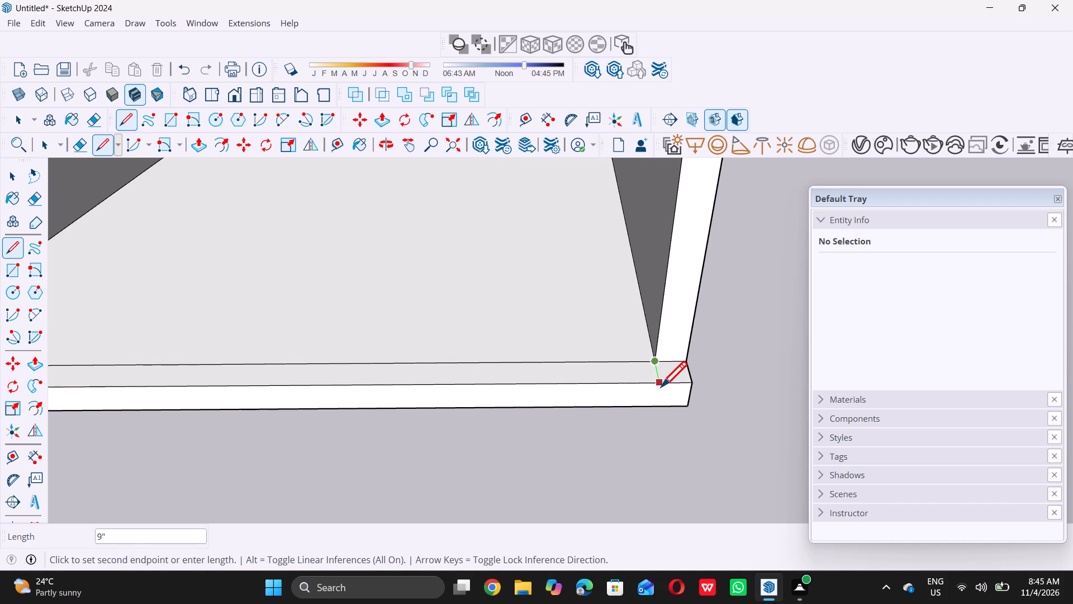
pyautogui.doubleClick(661, 386)
pyautogui.press('space')
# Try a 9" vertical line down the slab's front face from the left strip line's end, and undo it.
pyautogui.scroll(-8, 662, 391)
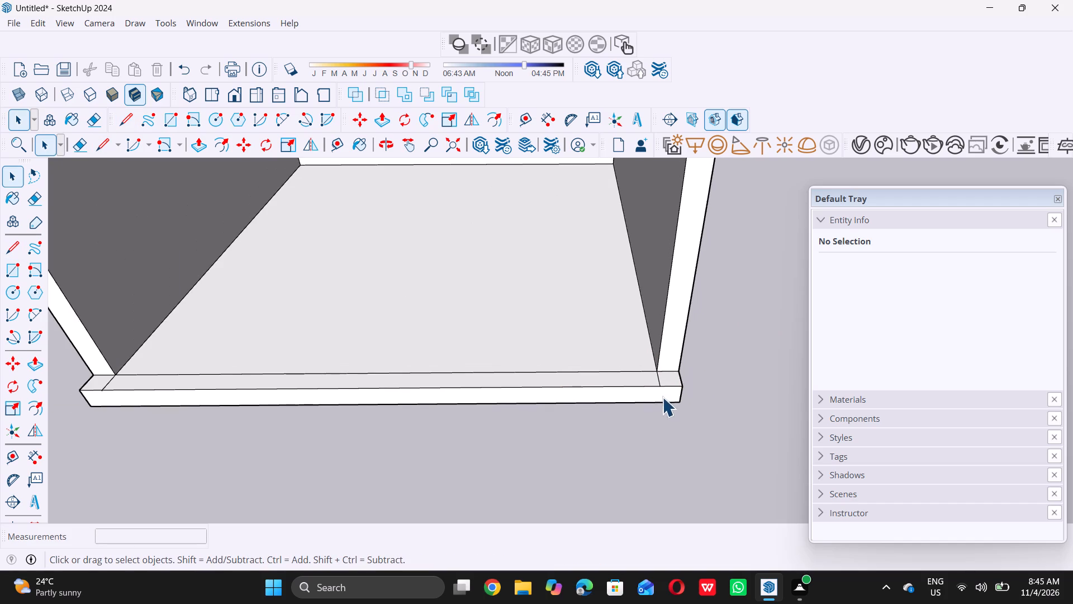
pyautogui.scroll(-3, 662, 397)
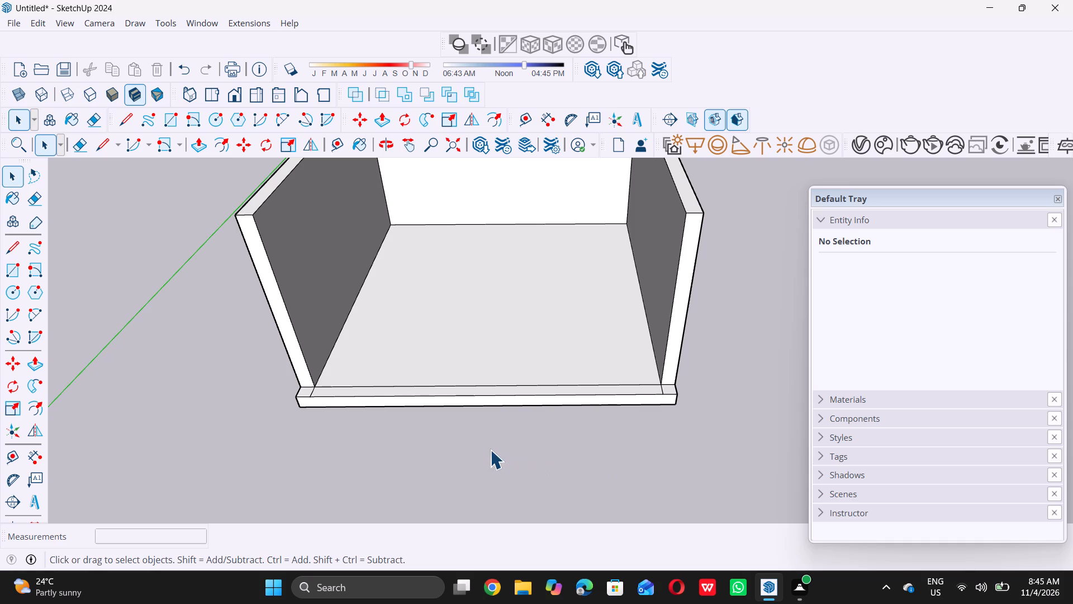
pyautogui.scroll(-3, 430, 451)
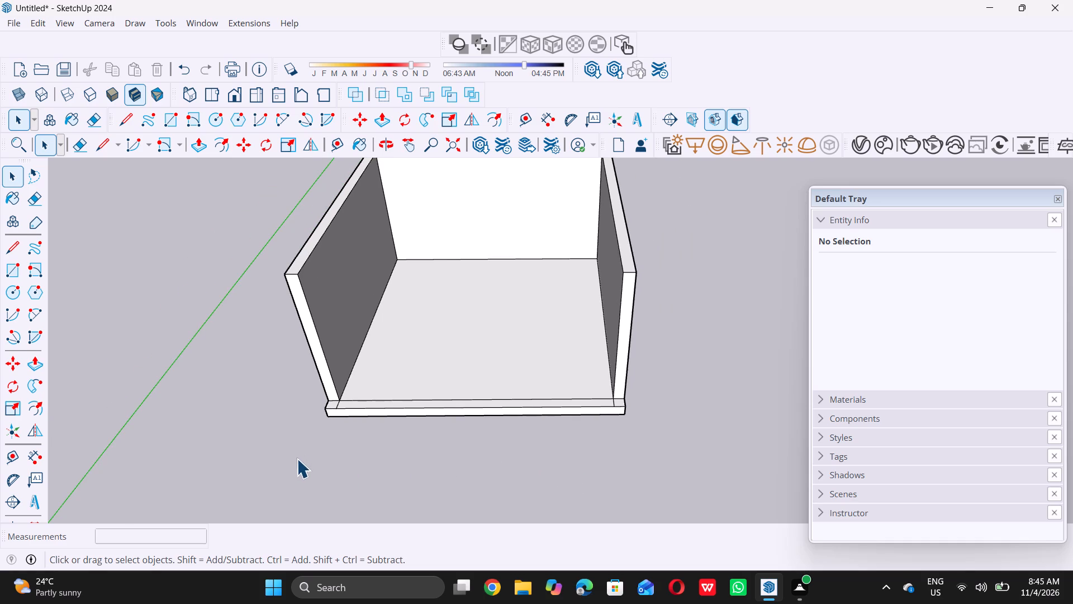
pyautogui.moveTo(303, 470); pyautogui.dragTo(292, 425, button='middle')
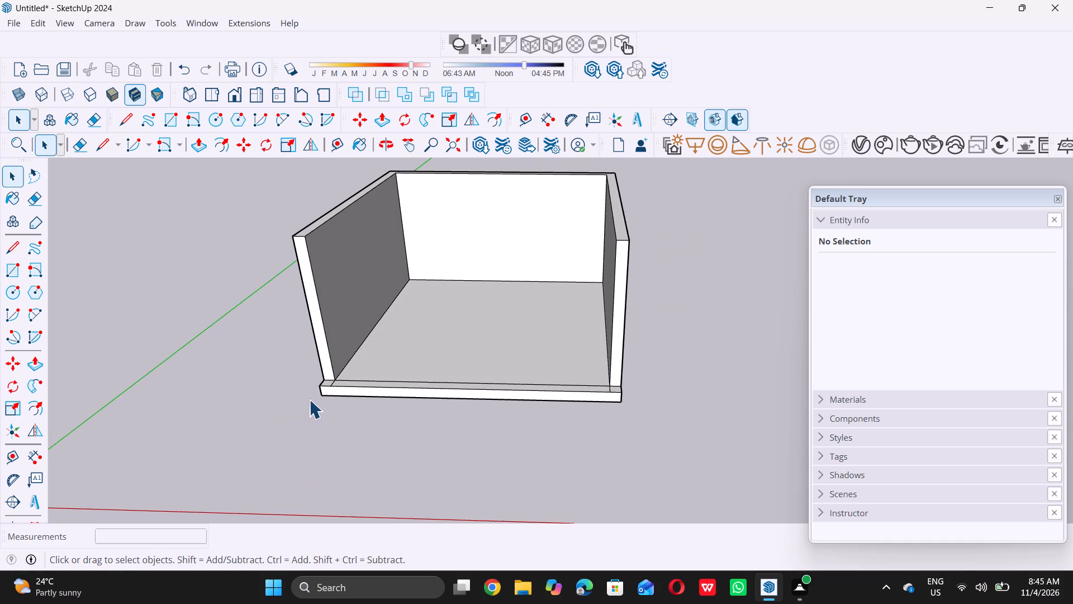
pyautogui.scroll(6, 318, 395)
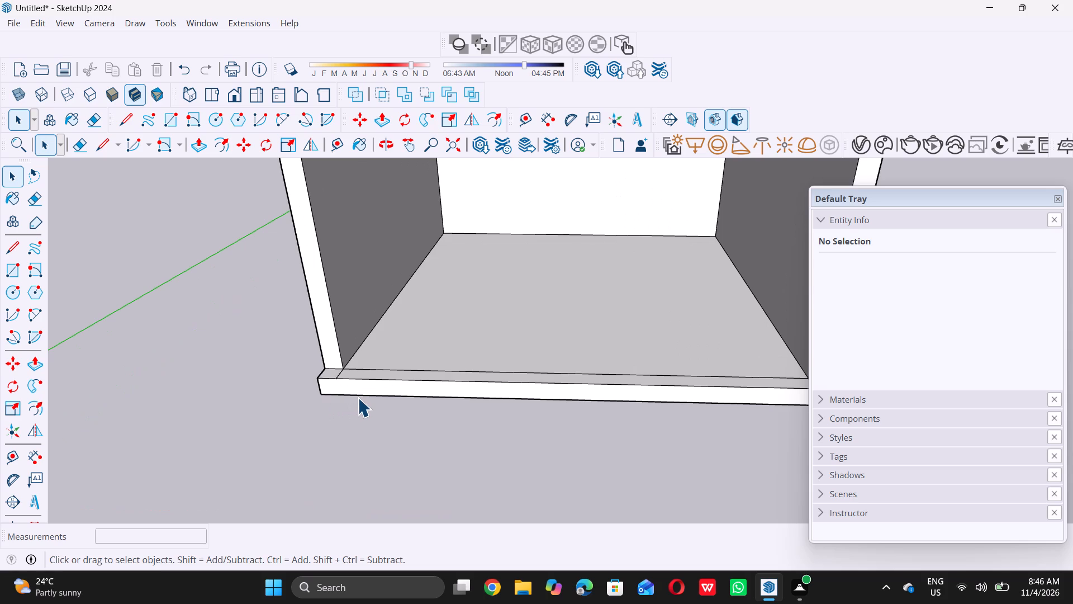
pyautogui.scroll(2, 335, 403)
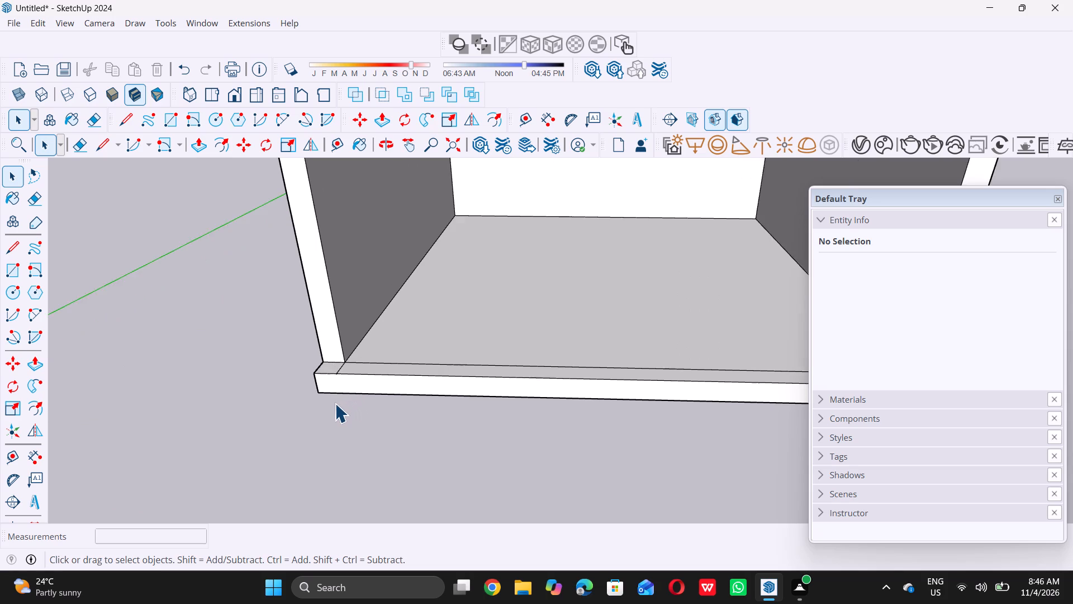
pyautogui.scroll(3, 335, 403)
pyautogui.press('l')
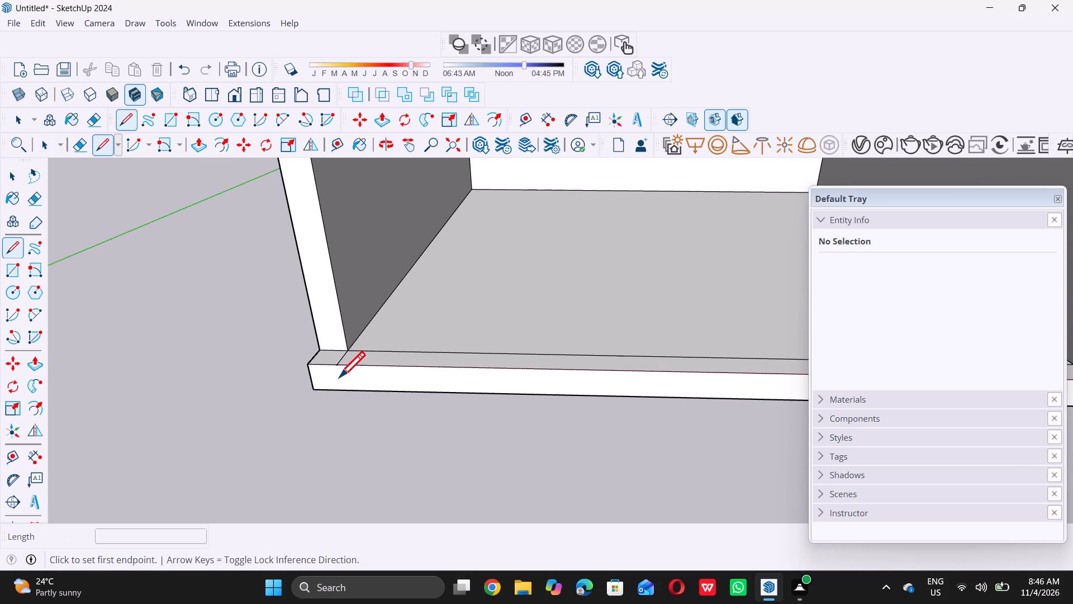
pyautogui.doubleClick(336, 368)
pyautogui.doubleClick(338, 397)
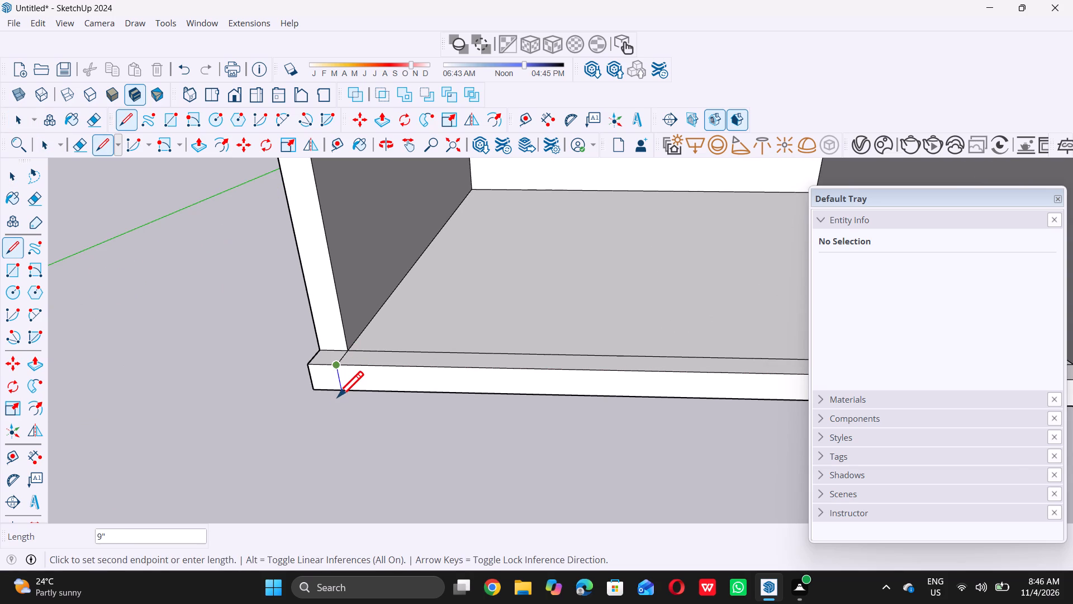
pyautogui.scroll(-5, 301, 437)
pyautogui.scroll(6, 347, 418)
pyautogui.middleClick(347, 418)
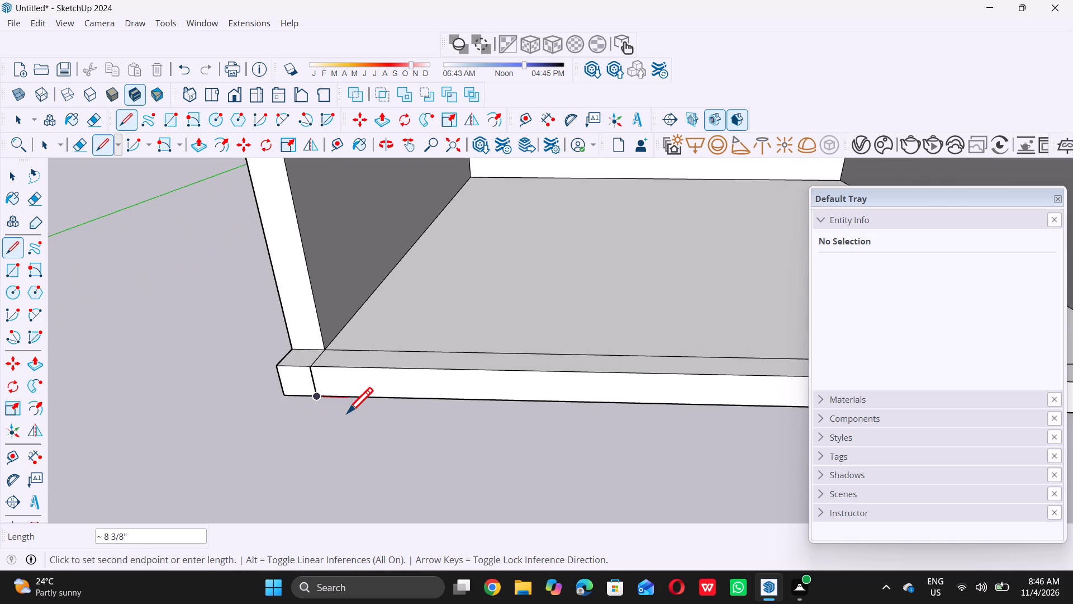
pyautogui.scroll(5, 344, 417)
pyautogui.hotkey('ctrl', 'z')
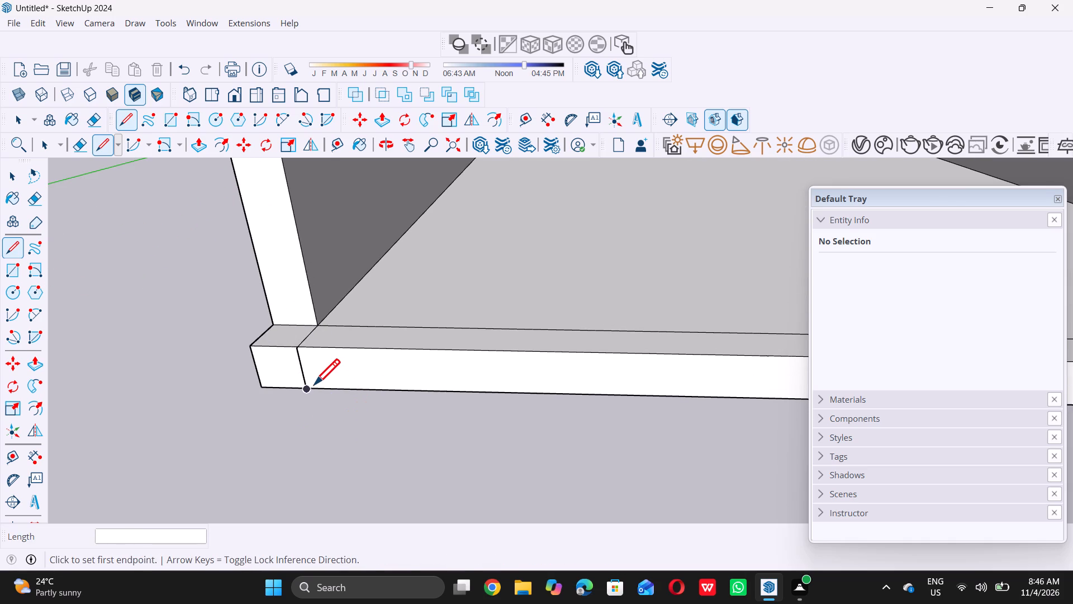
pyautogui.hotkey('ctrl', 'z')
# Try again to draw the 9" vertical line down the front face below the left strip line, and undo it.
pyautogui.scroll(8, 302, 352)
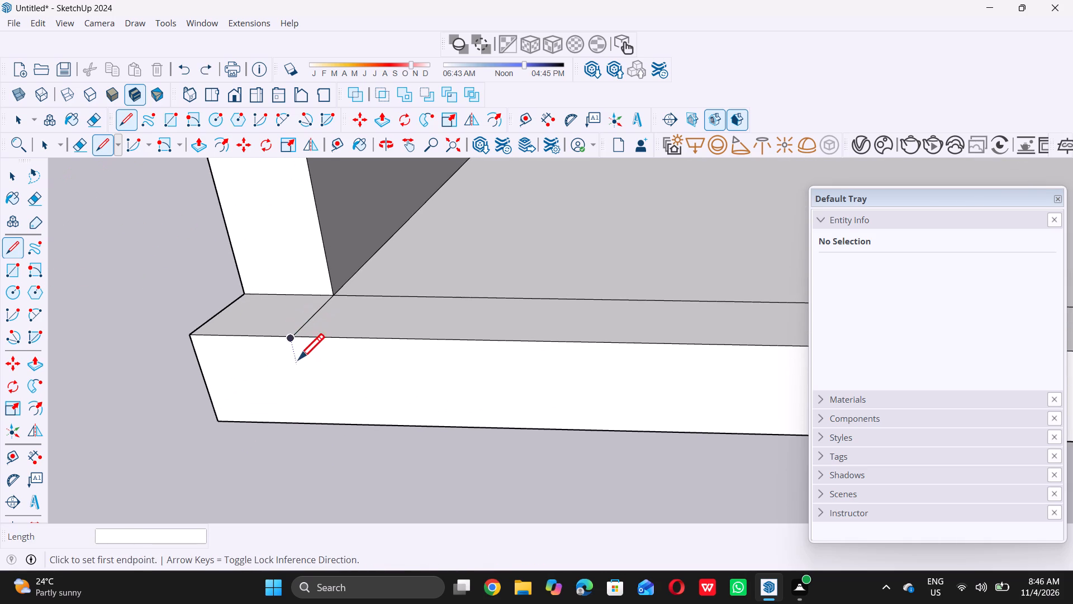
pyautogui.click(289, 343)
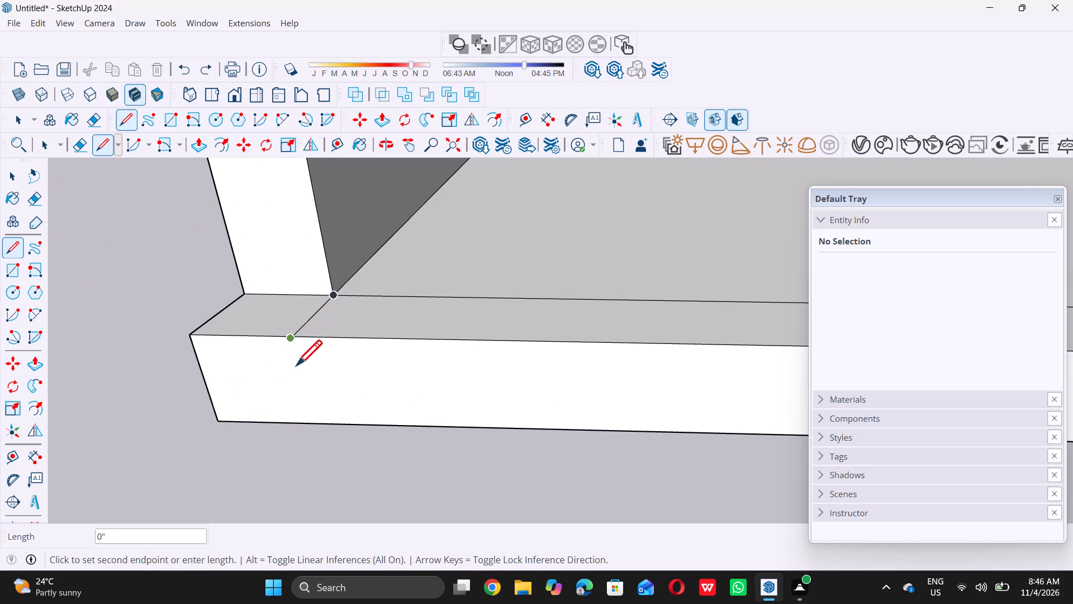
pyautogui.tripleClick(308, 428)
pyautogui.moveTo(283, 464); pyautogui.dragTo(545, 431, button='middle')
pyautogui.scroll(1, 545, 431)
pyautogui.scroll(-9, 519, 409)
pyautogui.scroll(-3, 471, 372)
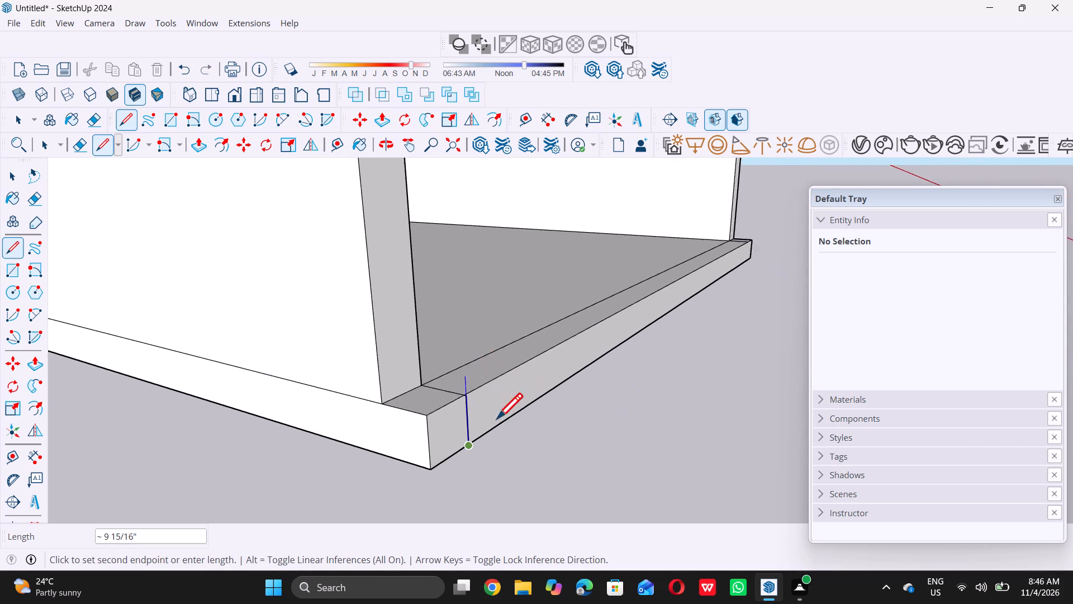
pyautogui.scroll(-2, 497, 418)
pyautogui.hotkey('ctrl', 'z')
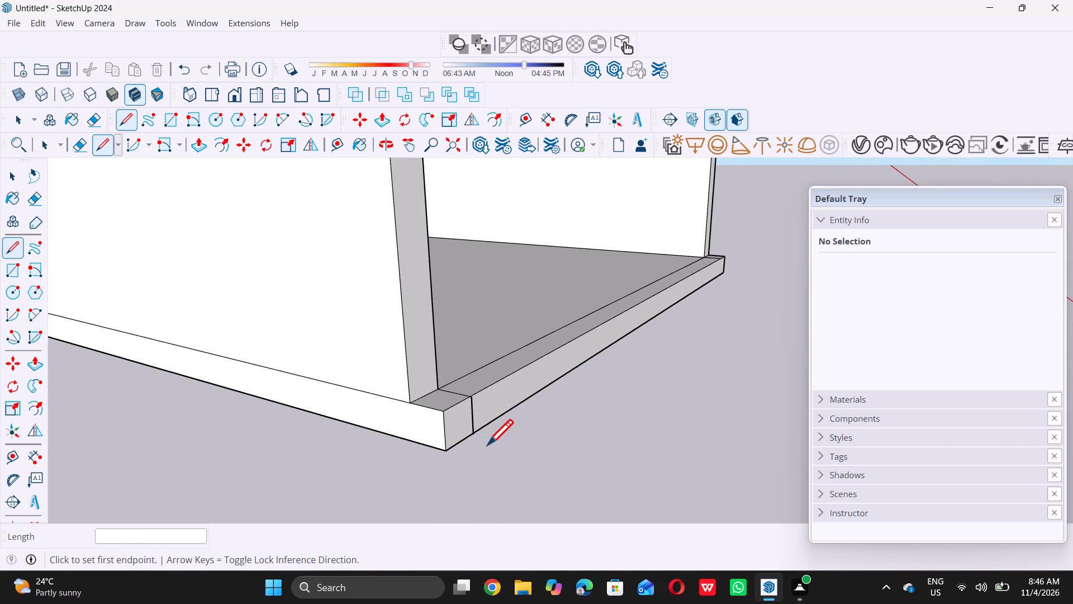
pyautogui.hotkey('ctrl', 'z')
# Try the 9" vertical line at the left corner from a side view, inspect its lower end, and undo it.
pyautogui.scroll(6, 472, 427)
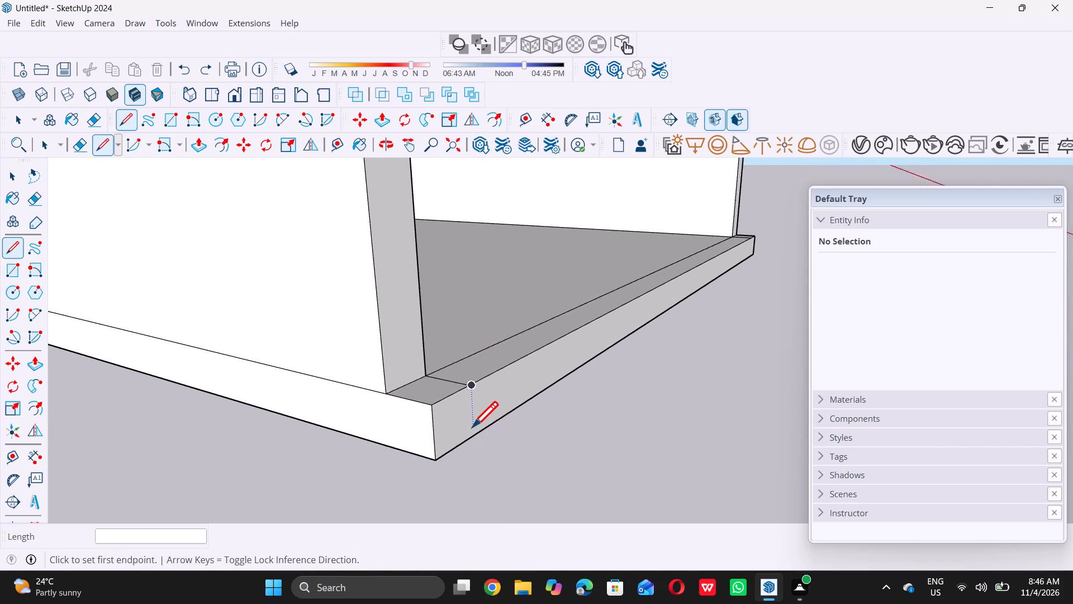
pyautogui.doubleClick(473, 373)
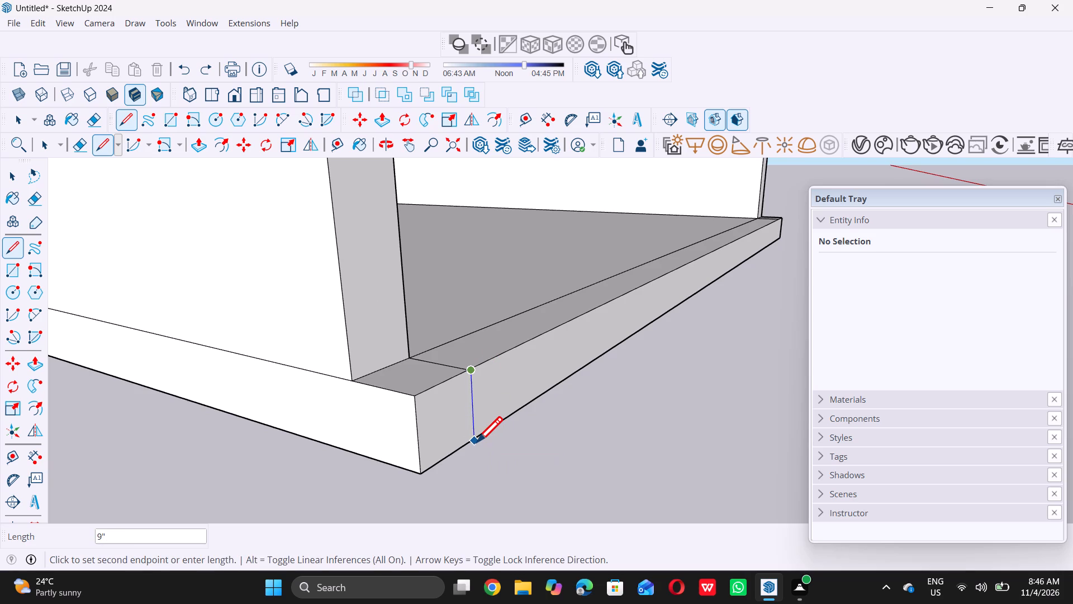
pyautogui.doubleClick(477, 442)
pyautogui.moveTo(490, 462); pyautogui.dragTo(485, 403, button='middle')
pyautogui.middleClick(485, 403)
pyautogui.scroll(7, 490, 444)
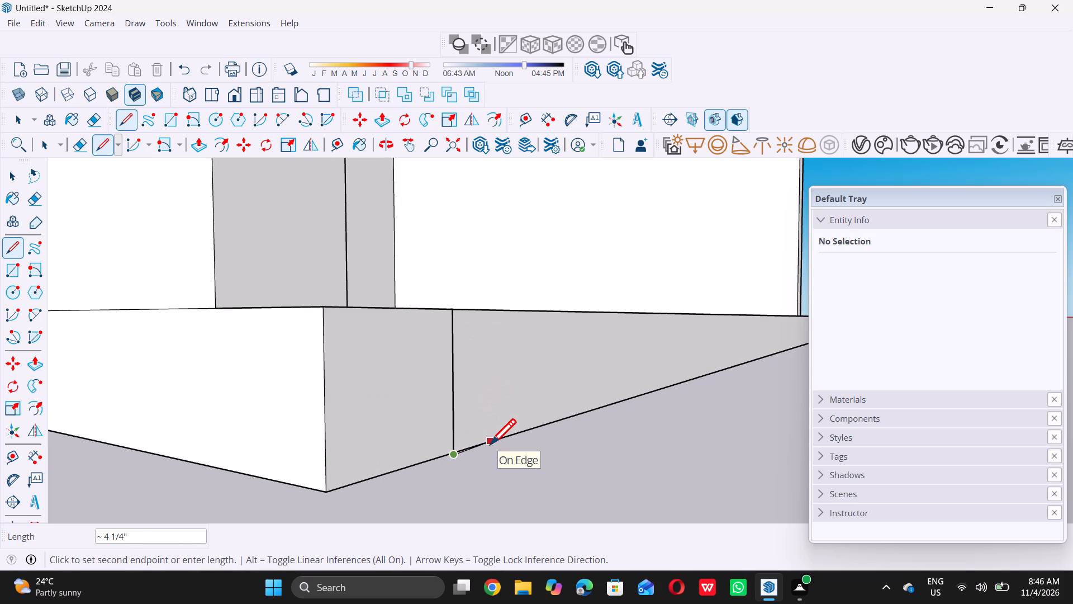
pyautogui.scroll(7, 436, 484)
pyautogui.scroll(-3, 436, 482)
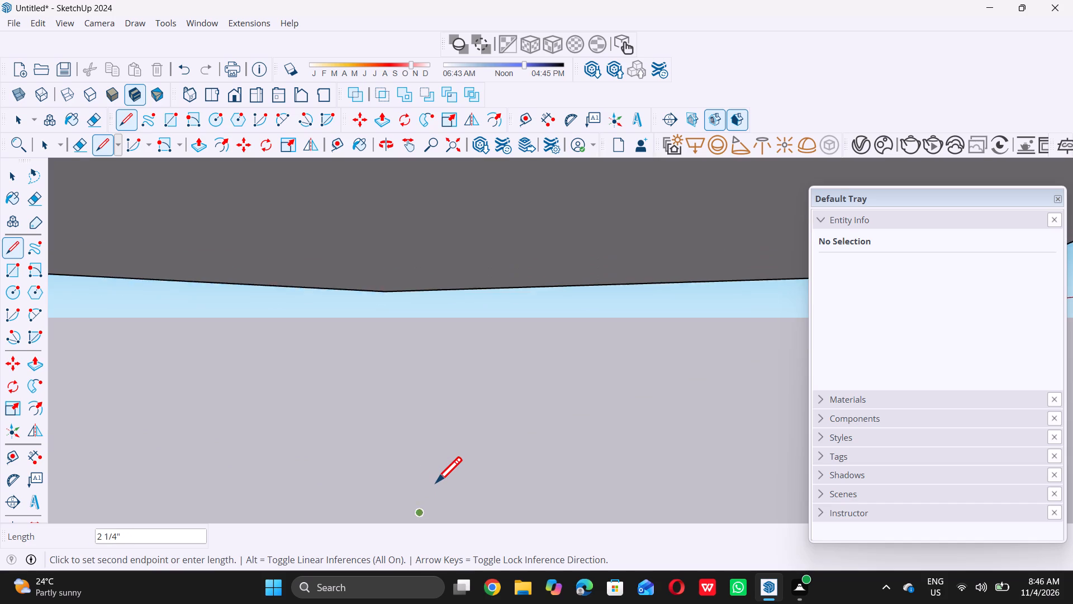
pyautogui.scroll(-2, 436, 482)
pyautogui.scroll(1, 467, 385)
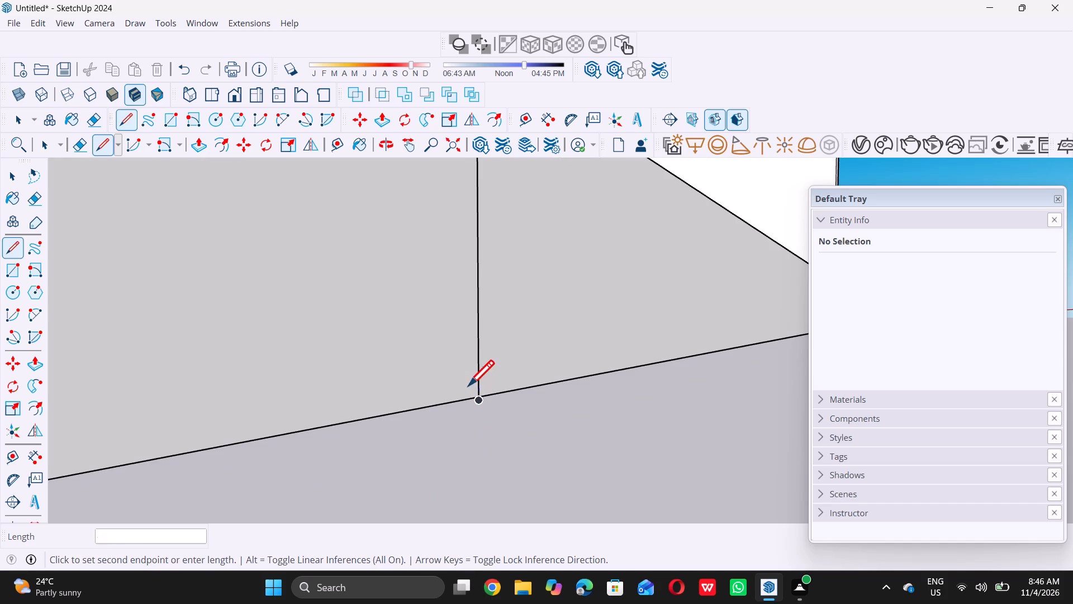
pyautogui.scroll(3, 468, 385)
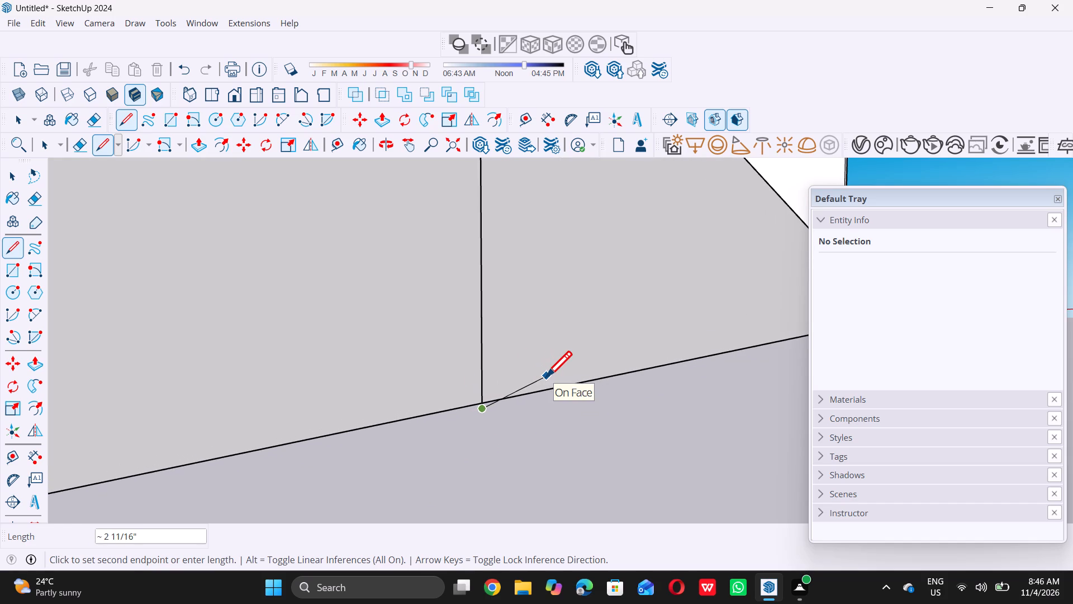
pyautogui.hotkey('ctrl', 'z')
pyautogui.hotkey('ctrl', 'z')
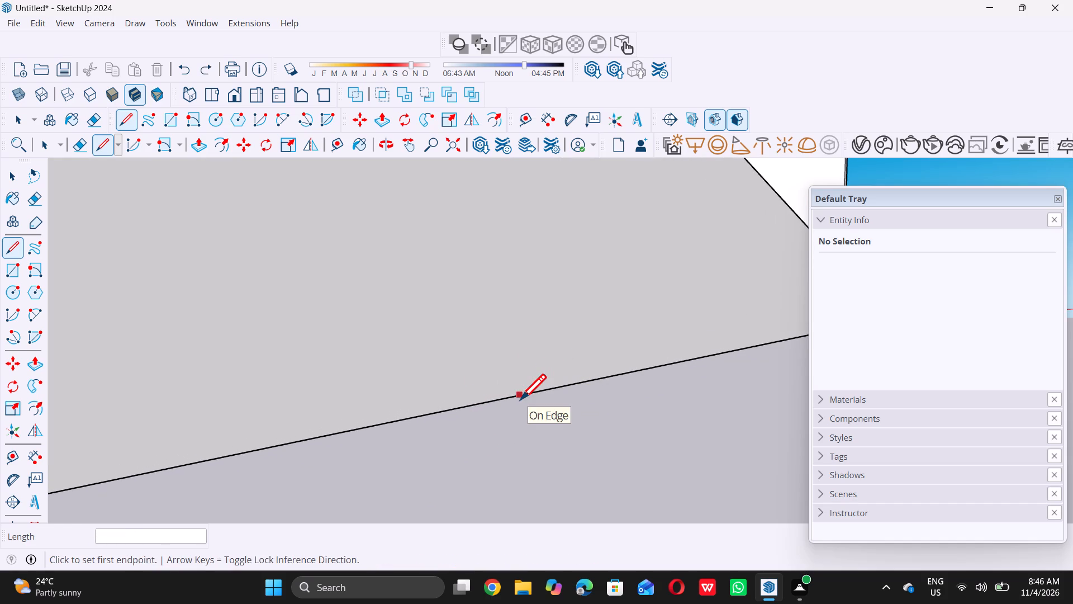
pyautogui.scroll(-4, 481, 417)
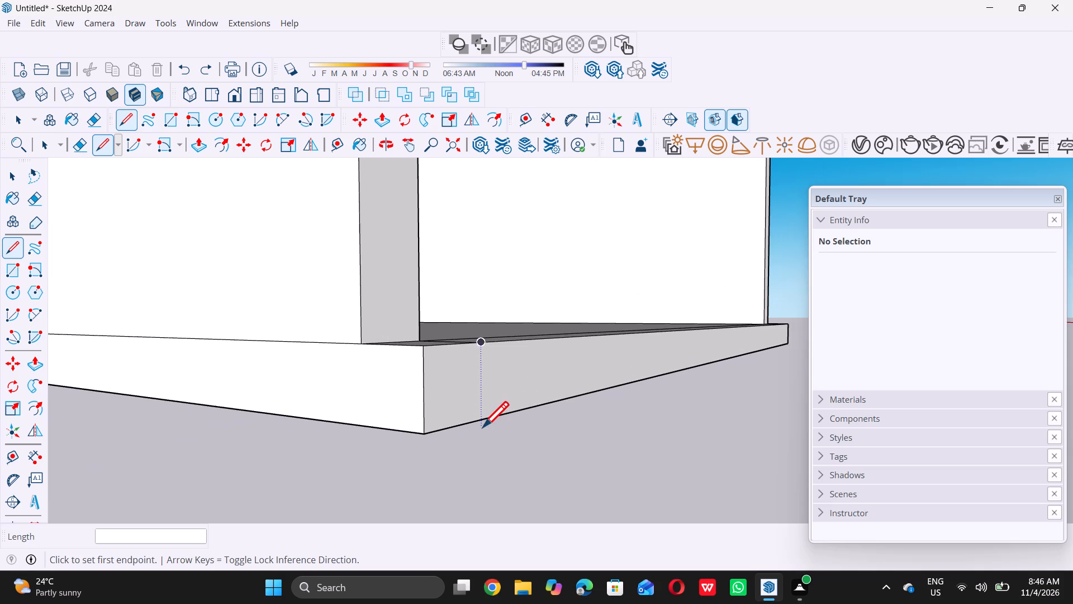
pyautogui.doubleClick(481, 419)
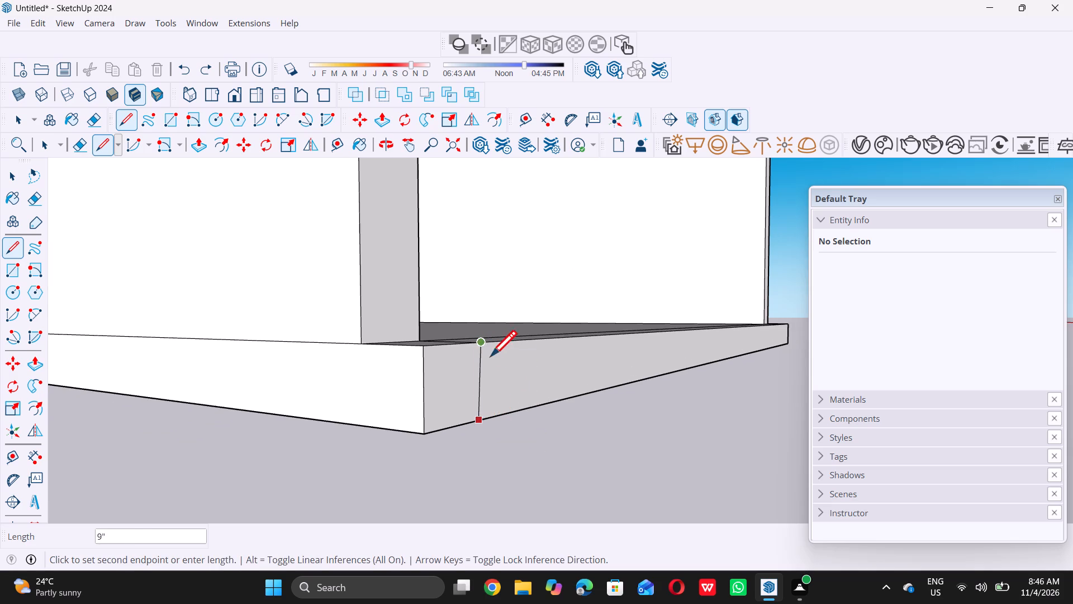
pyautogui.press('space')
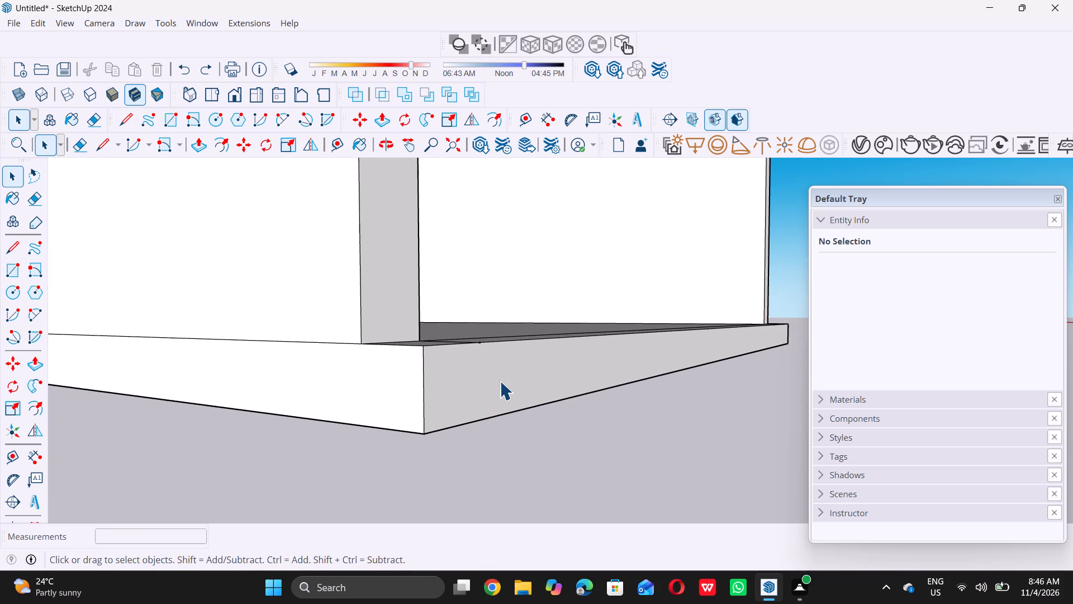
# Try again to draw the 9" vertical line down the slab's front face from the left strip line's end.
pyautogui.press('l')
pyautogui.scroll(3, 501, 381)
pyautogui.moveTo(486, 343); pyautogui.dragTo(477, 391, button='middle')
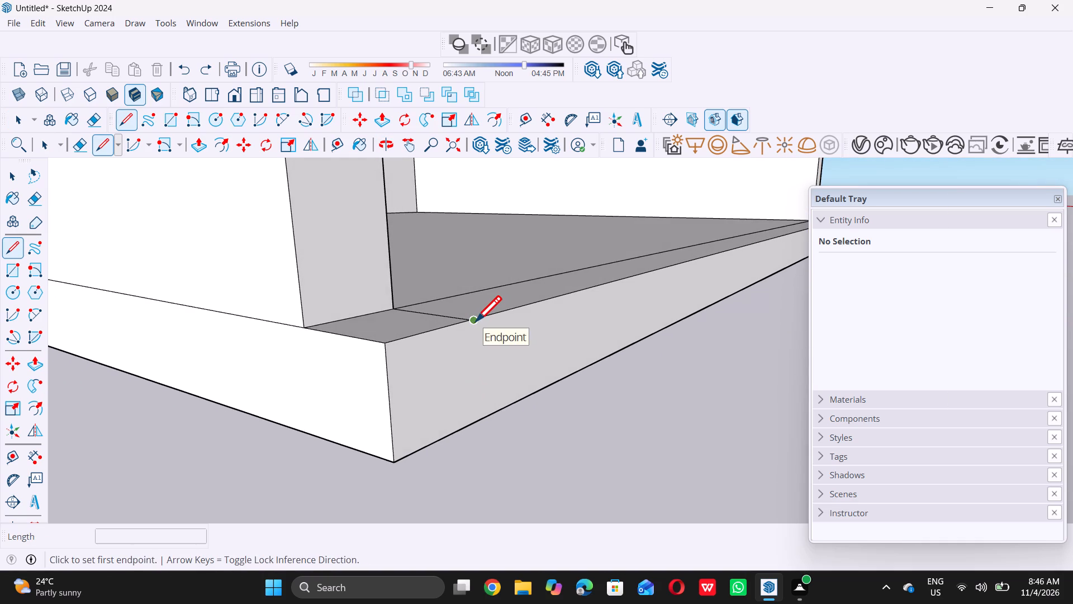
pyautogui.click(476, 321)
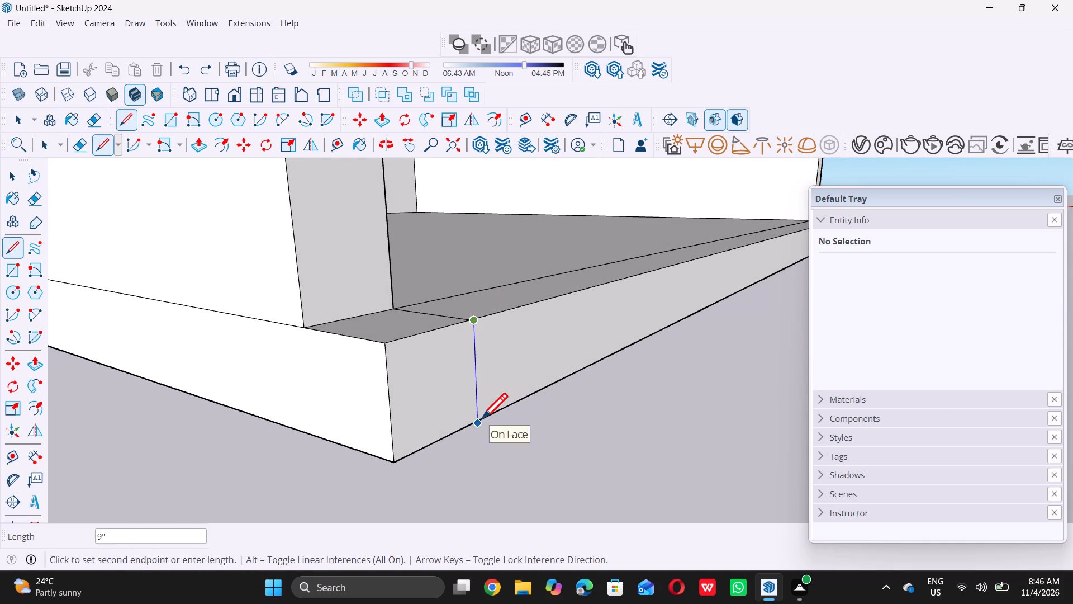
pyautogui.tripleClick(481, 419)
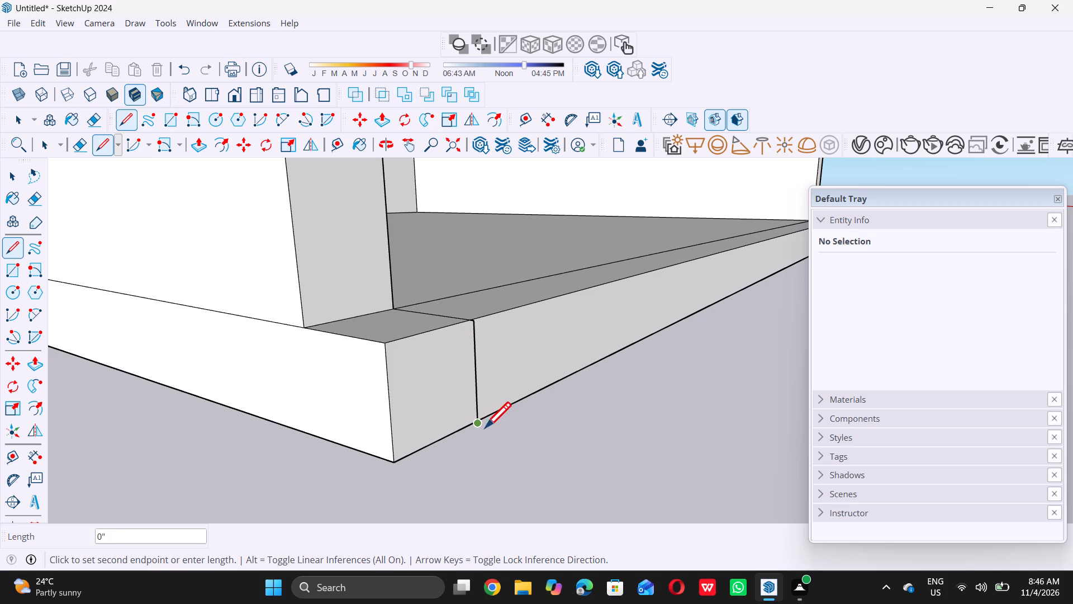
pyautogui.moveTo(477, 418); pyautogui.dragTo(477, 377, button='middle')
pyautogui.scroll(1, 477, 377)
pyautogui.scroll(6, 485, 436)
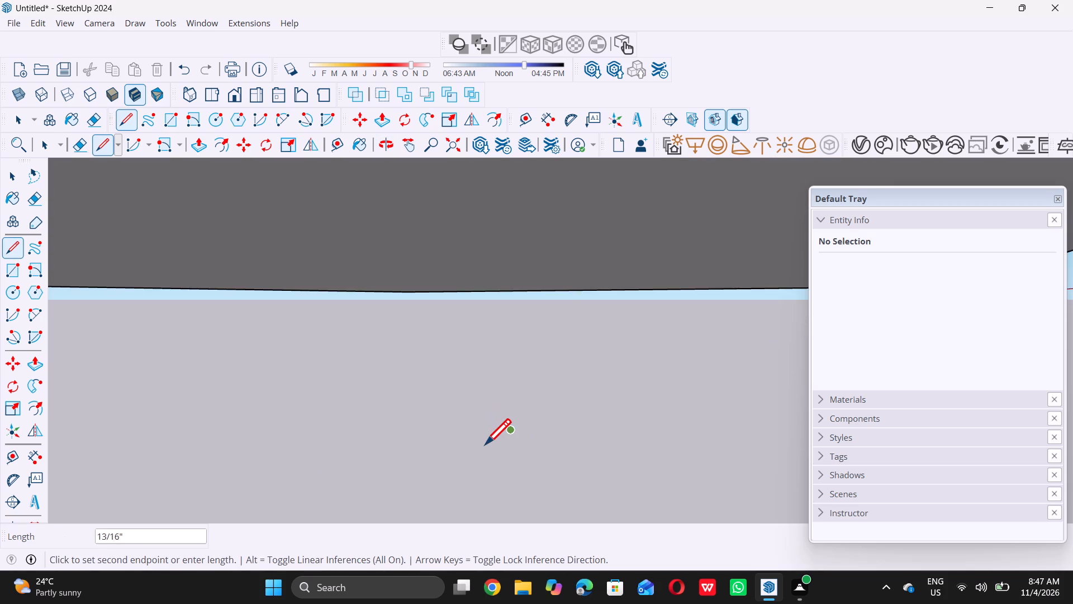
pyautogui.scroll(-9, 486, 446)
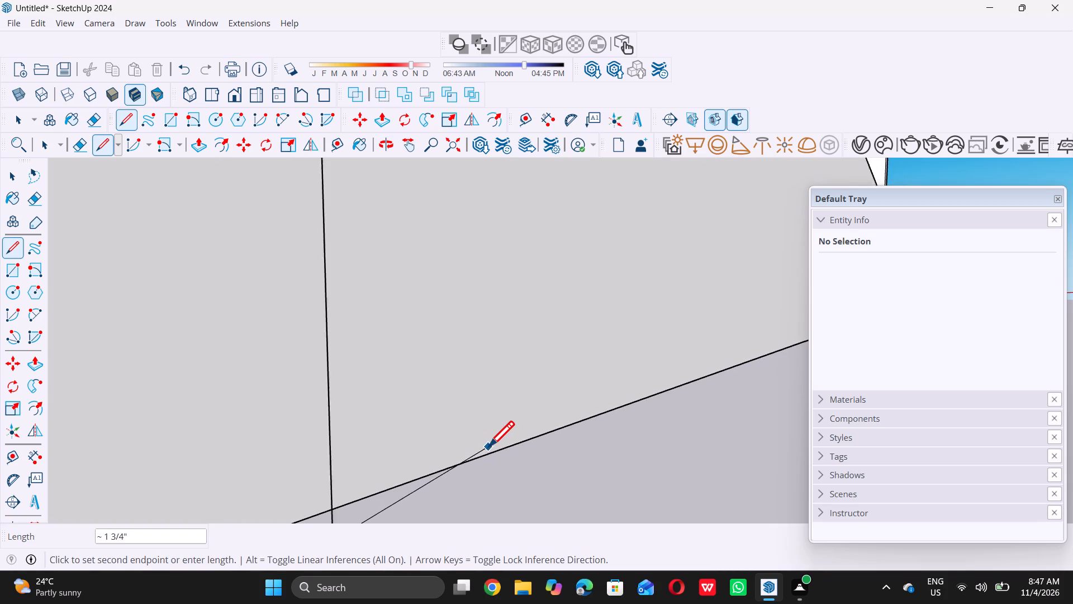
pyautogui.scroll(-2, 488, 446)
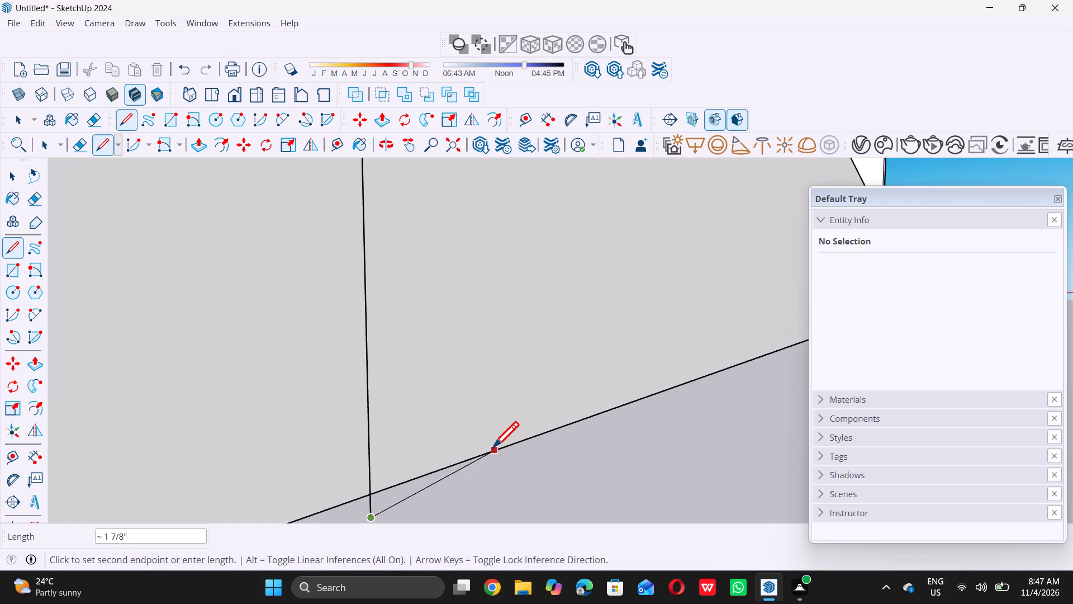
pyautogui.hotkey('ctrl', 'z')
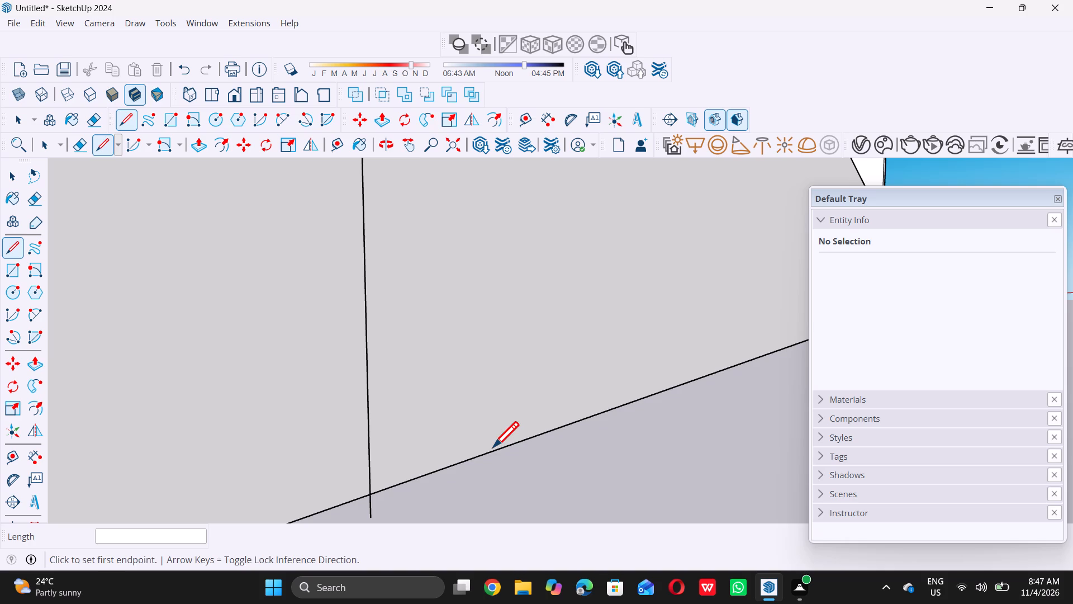
# Examine the vertical line's lower end against the slab's bottom edge from below.
pyautogui.press('space')
pyautogui.scroll(-4, 421, 442)
pyautogui.press('e')
pyautogui.scroll(6, 400, 500)
pyautogui.scroll(-1, 399, 492)
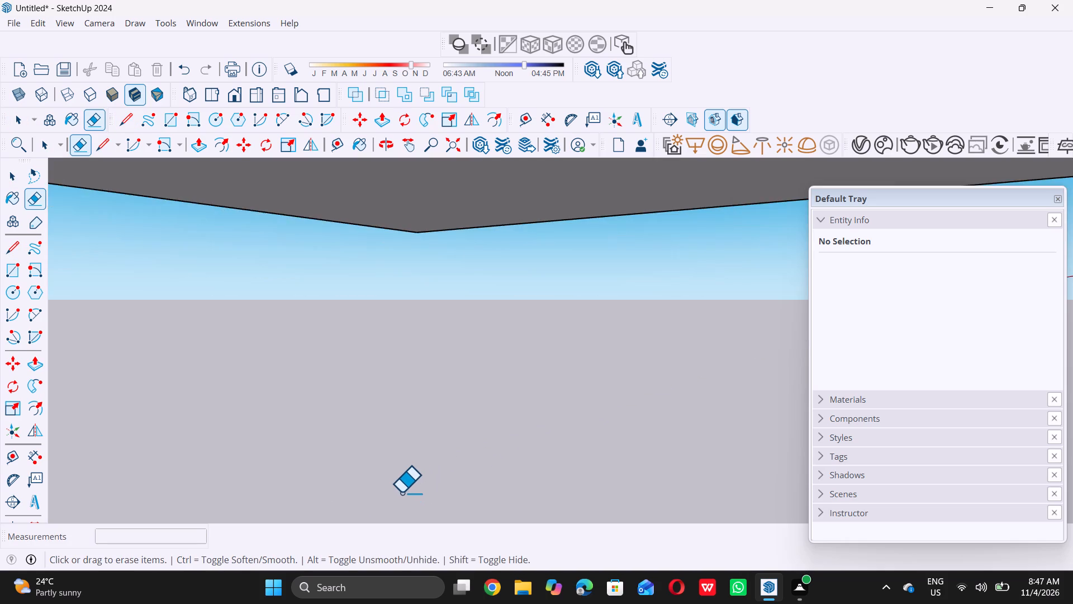
pyautogui.scroll(-5, 401, 492)
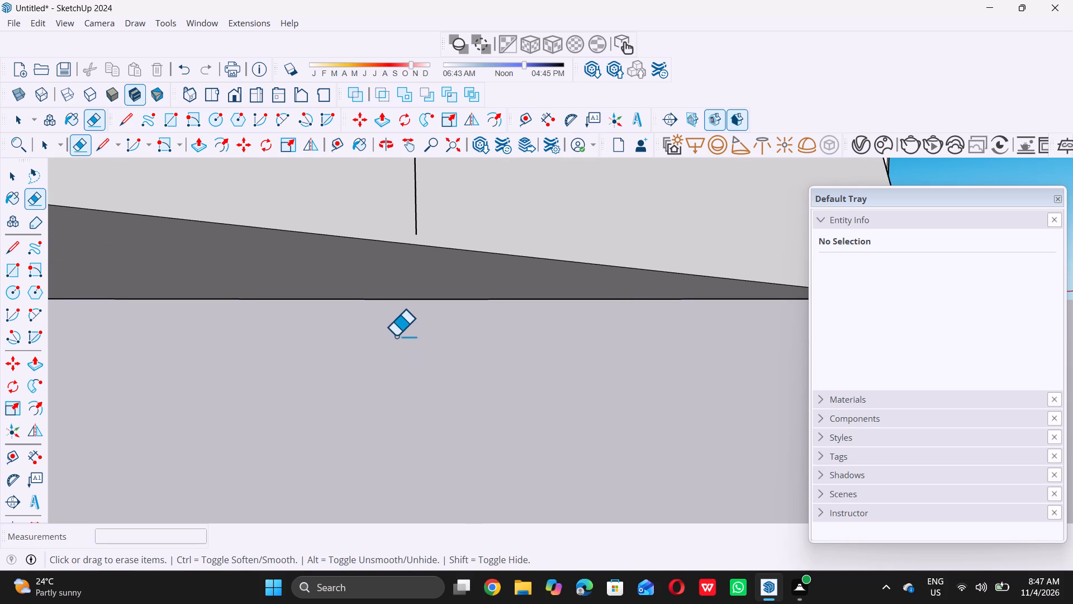
pyautogui.scroll(-3, 396, 336)
pyautogui.moveTo(403, 392); pyautogui.dragTo(436, 362, button='middle')
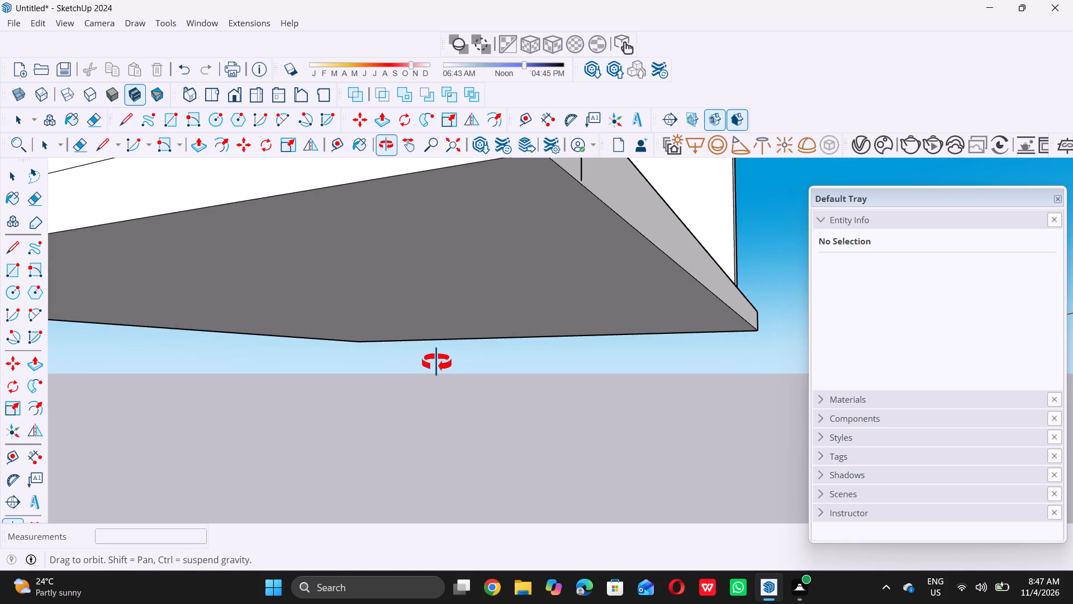
pyautogui.moveTo(436, 362); pyautogui.dragTo(433, 368, button='middle')
pyautogui.scroll(-1, 449, 446)
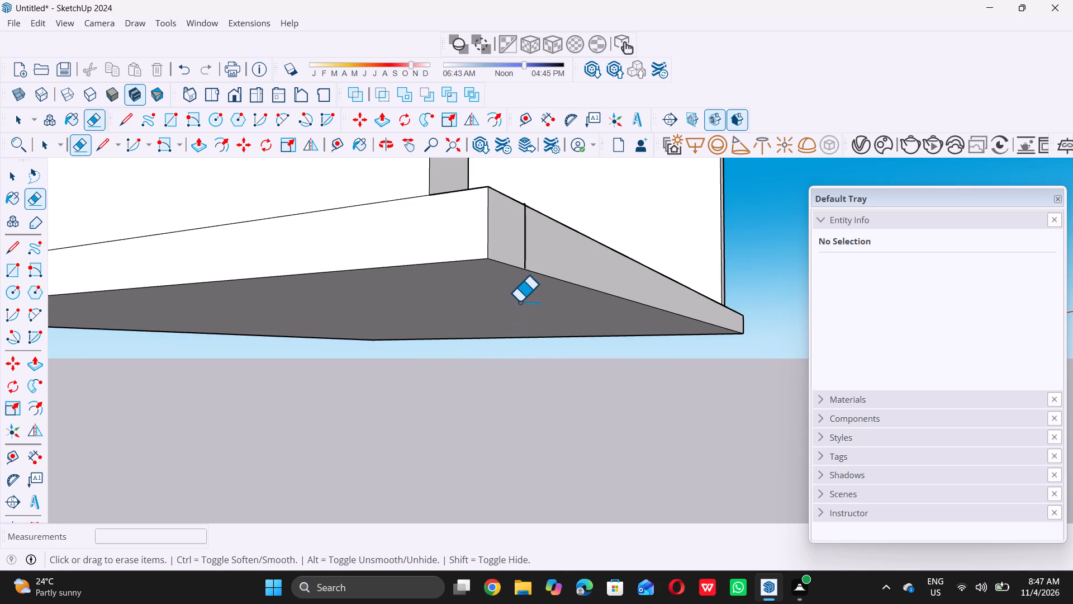
pyautogui.scroll(5, 523, 292)
pyautogui.press('space')
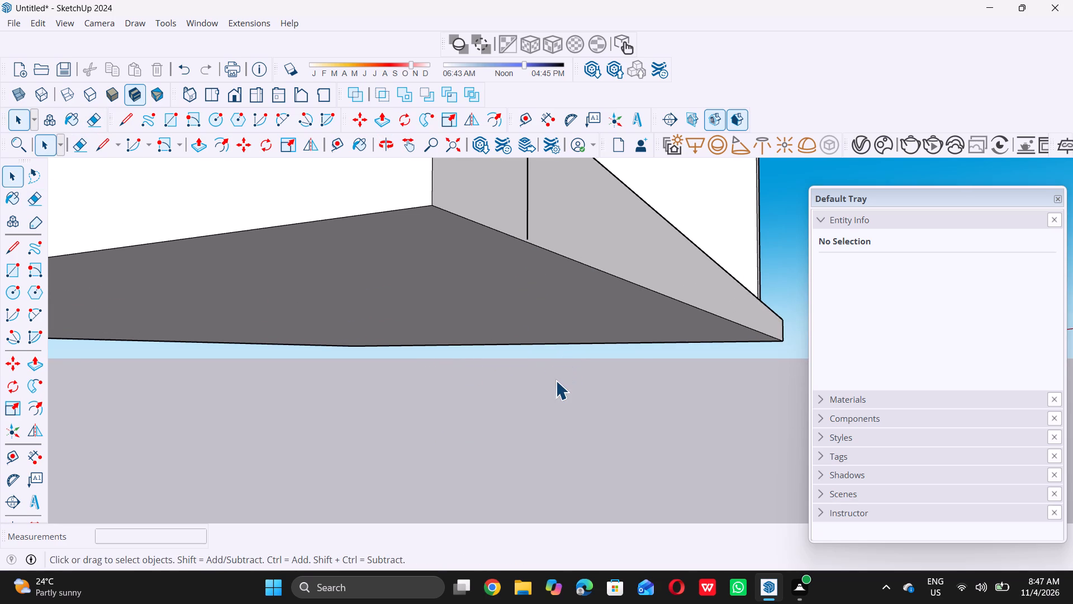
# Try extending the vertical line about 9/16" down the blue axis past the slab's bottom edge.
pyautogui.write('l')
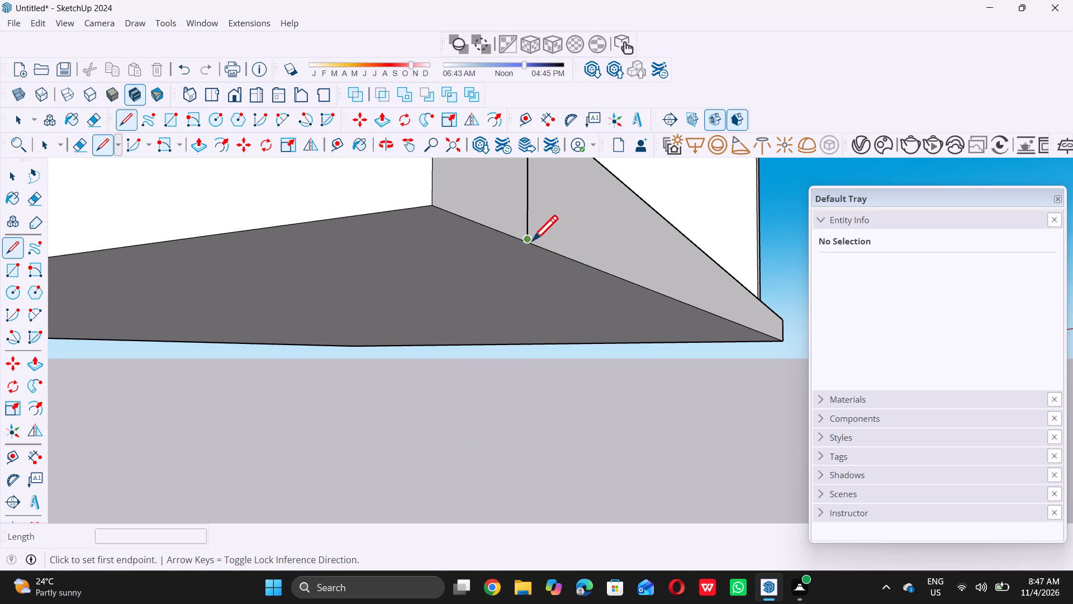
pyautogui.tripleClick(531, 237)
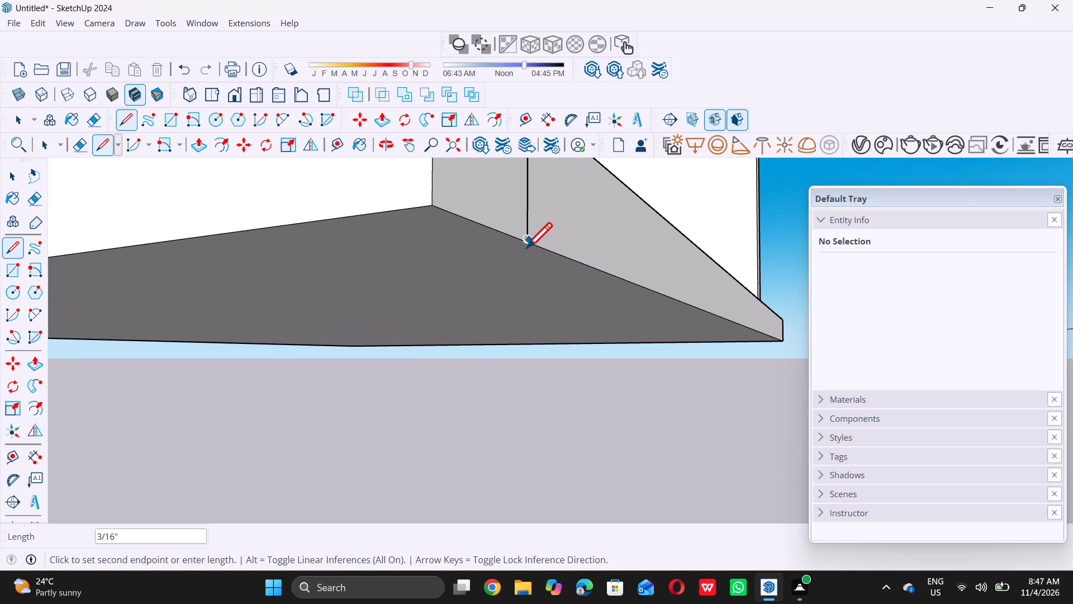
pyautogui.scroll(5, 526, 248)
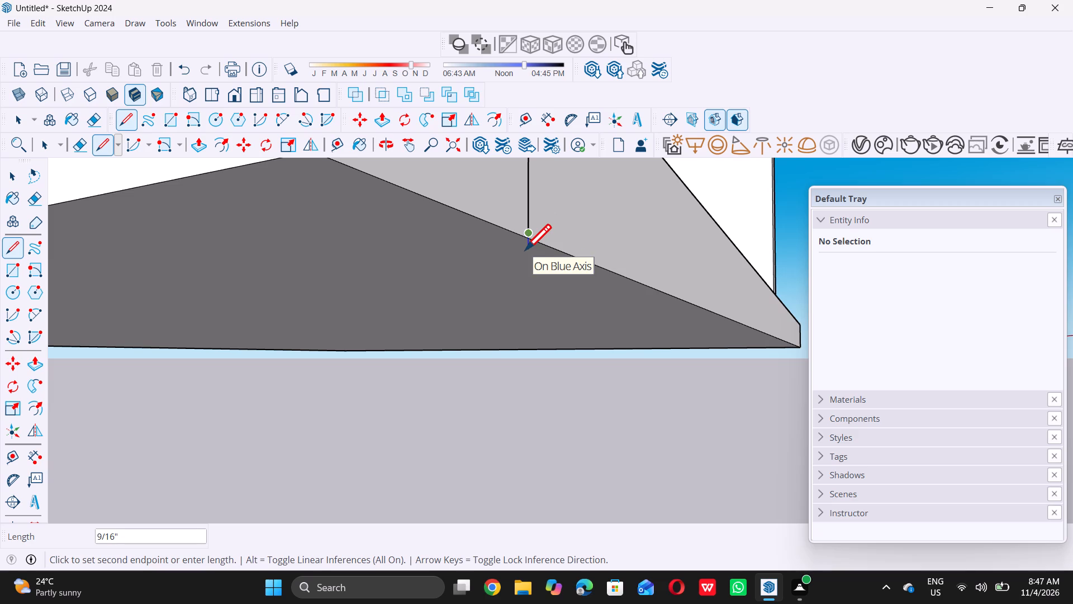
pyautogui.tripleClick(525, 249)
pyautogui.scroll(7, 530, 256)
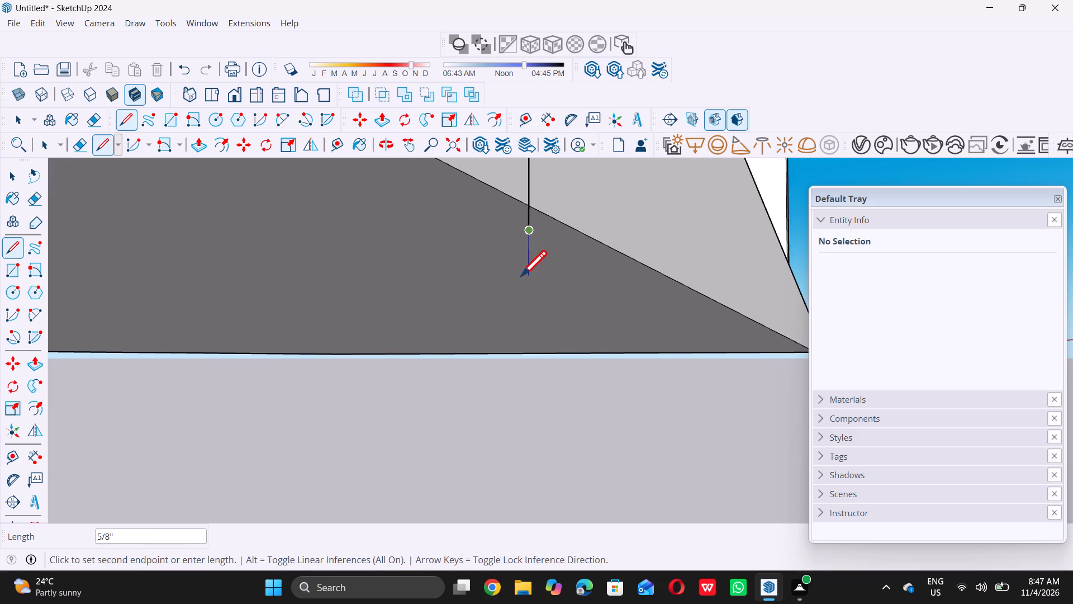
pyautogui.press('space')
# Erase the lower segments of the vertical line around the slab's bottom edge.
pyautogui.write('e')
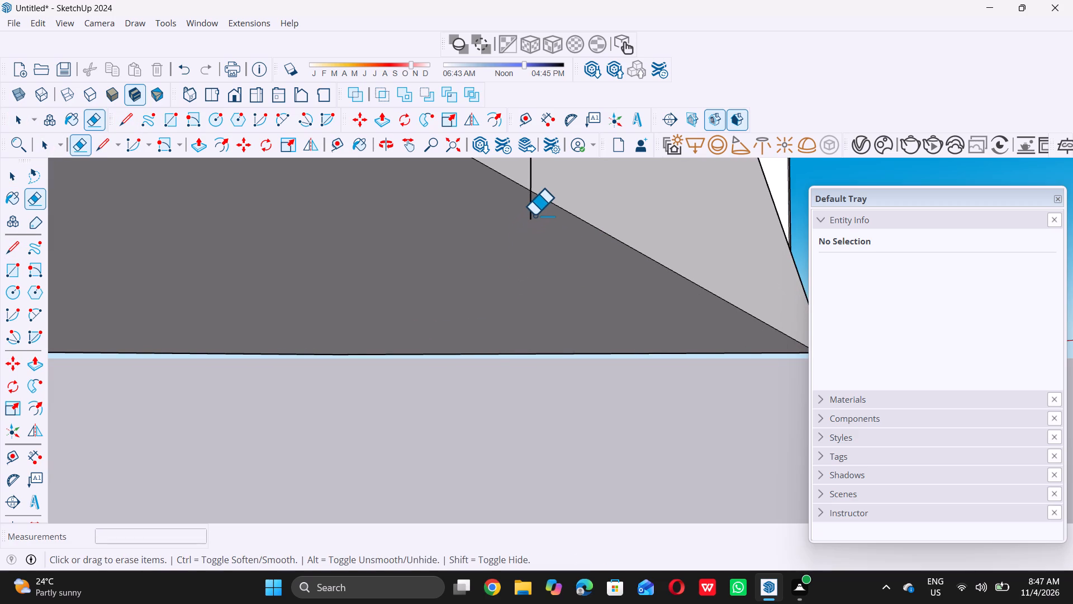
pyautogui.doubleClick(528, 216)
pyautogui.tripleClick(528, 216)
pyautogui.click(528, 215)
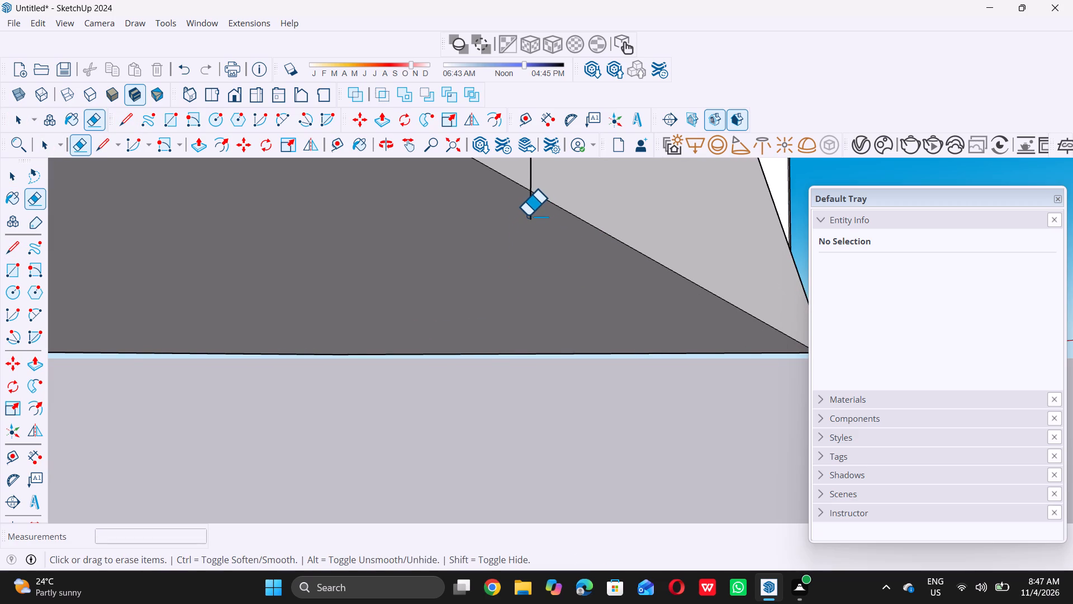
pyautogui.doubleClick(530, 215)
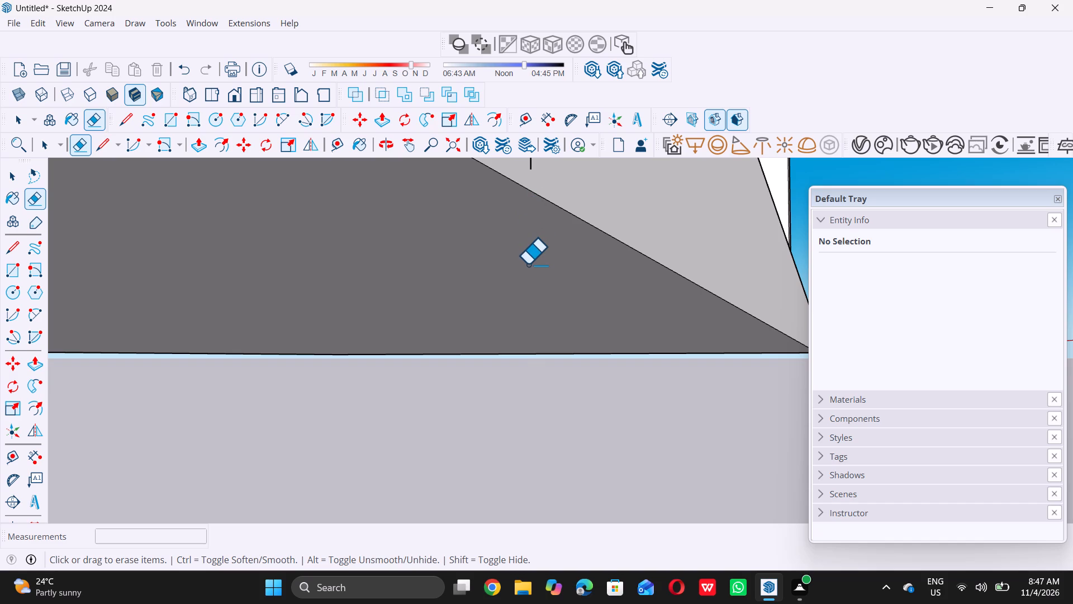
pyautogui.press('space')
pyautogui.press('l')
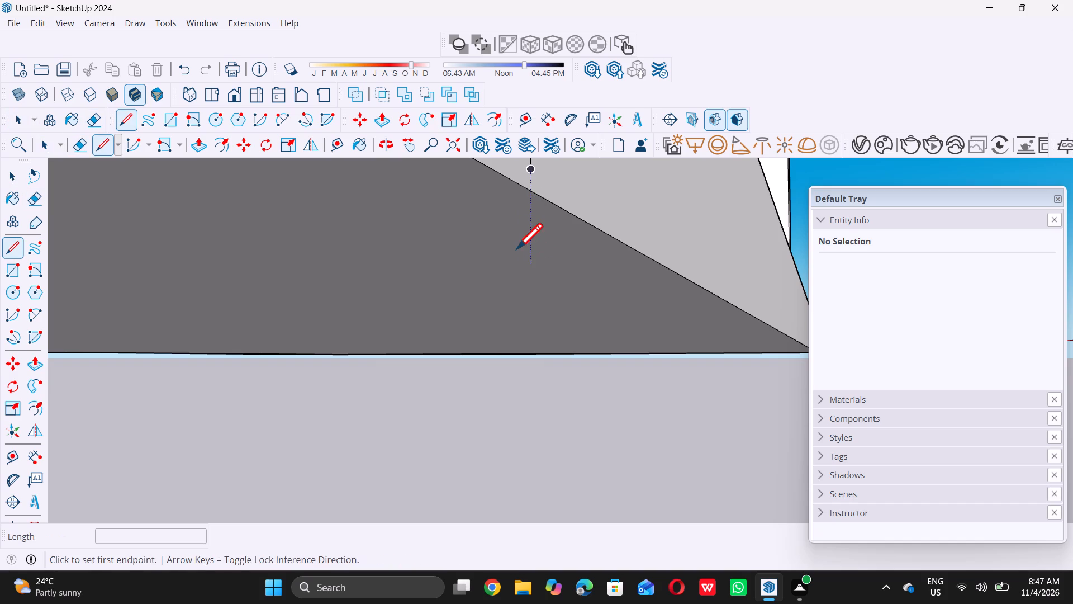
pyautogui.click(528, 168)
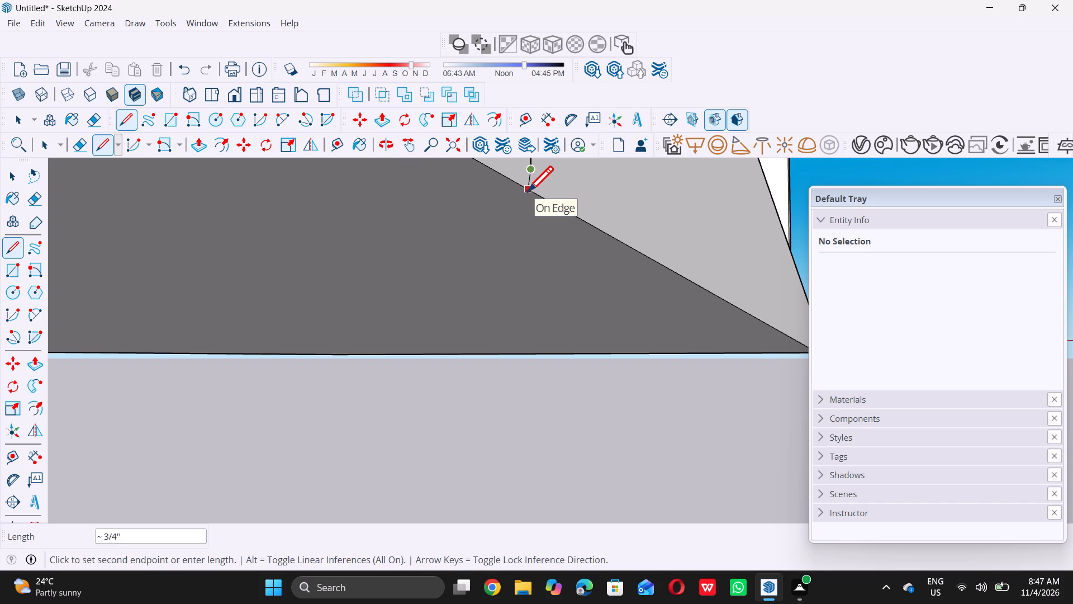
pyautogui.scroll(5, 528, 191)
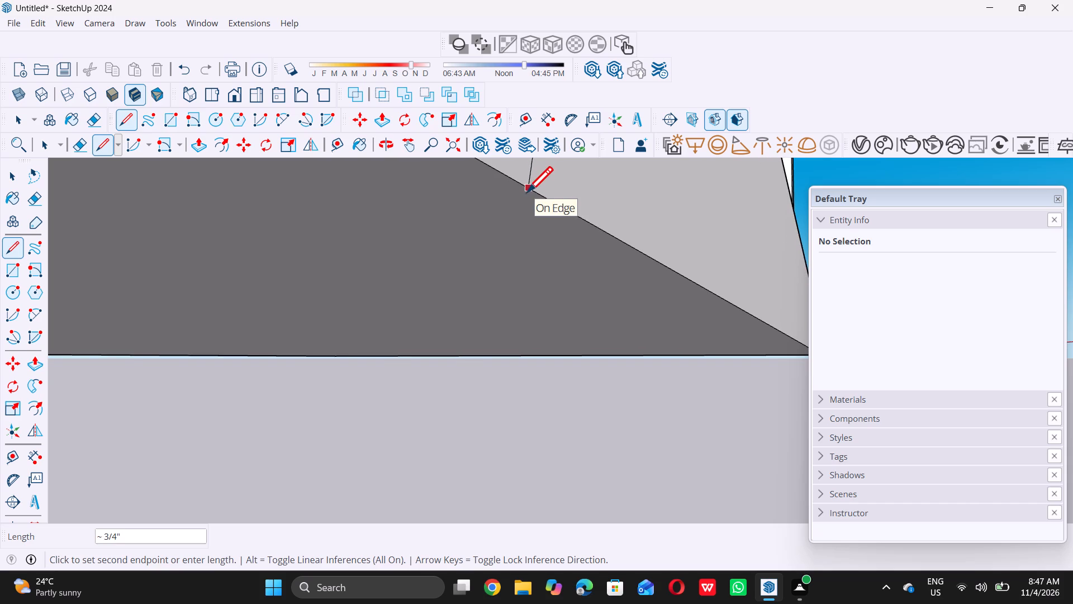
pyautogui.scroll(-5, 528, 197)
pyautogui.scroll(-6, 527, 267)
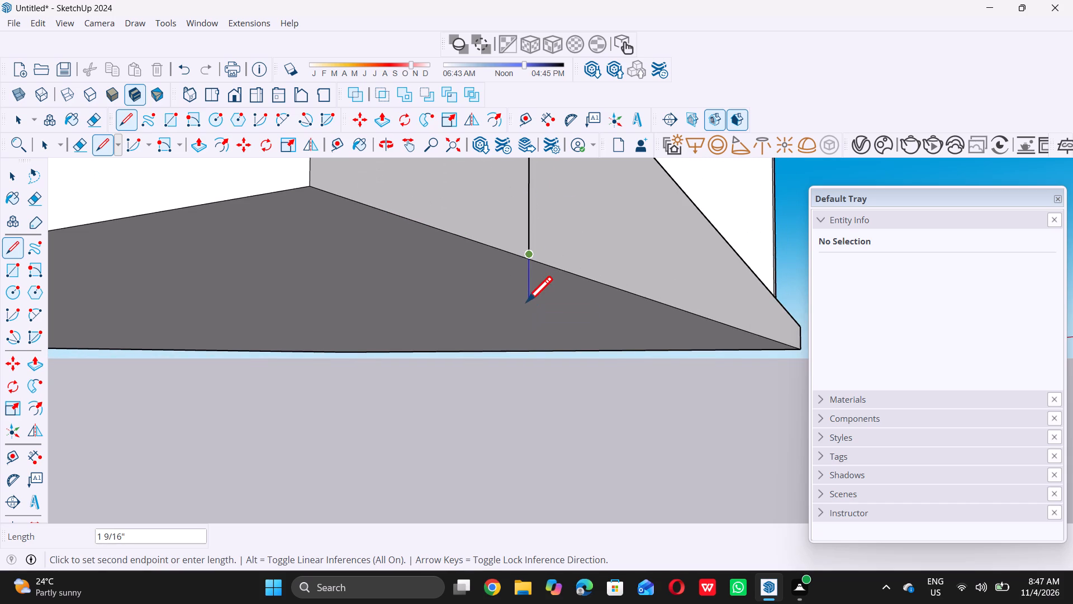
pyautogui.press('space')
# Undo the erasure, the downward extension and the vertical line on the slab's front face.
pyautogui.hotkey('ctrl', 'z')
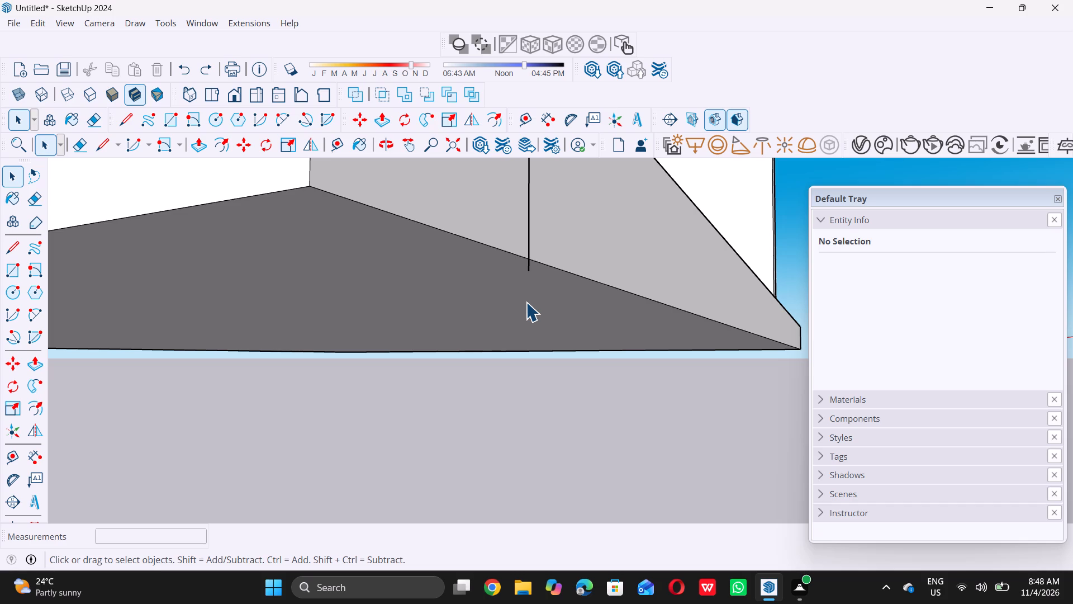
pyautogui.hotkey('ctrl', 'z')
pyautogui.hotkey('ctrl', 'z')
# Push/Pull the slab's whole front face outward by 3'.
pyautogui.scroll(-6, 546, 329)
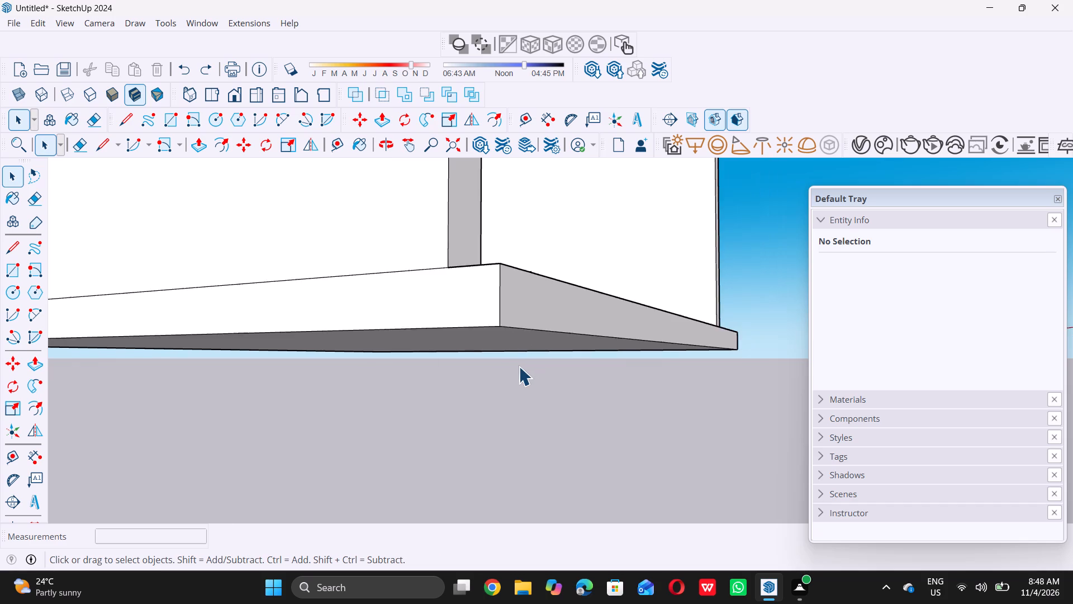
pyautogui.scroll(-9, 519, 366)
pyautogui.middleClick(523, 343)
pyautogui.moveTo(523, 346); pyautogui.dragTo(466, 497, button='middle')
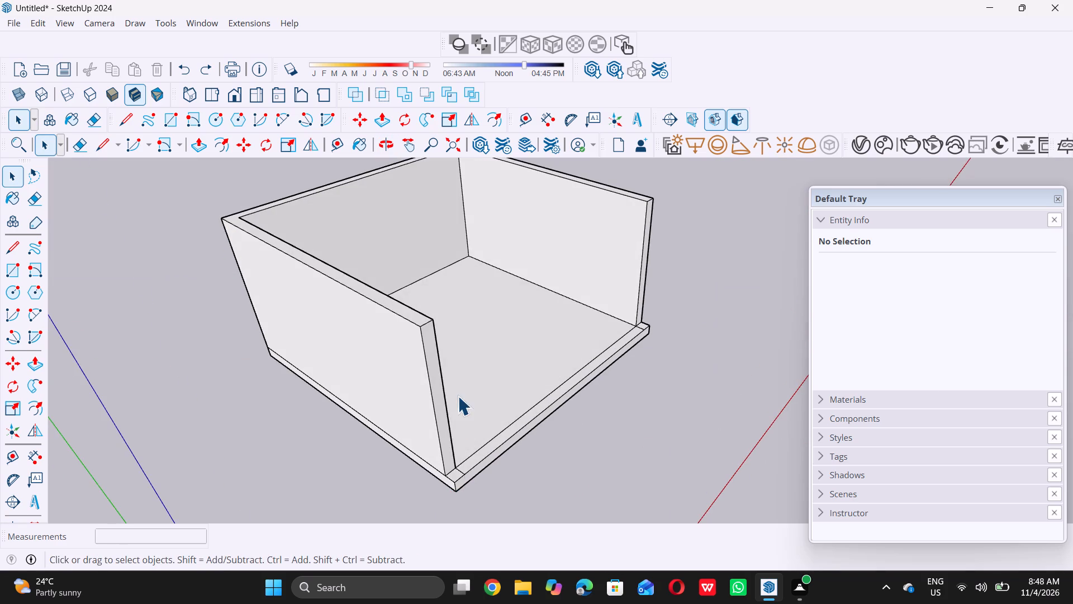
pyautogui.scroll(-5, 457, 353)
pyautogui.scroll(7, 475, 488)
pyautogui.scroll(1, 456, 372)
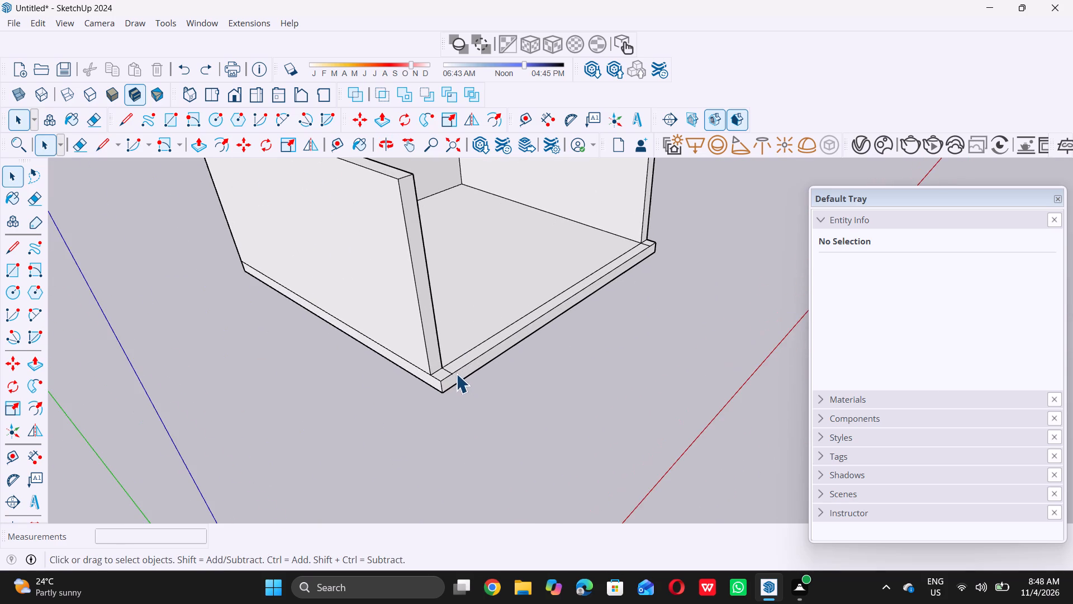
pyautogui.scroll(6, 456, 374)
pyautogui.scroll(6, 415, 350)
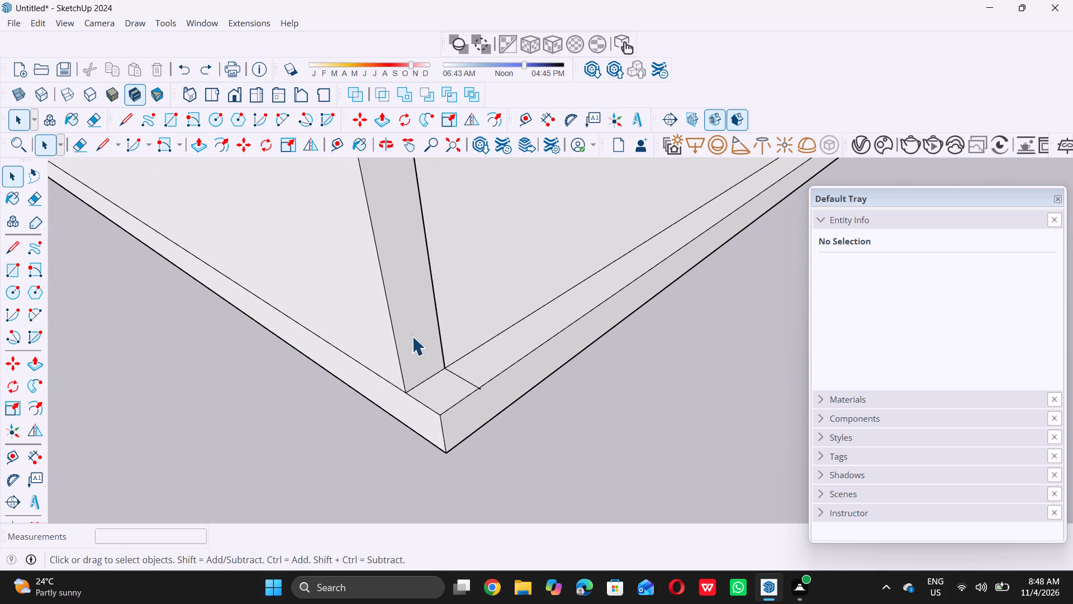
pyautogui.click(493, 408)
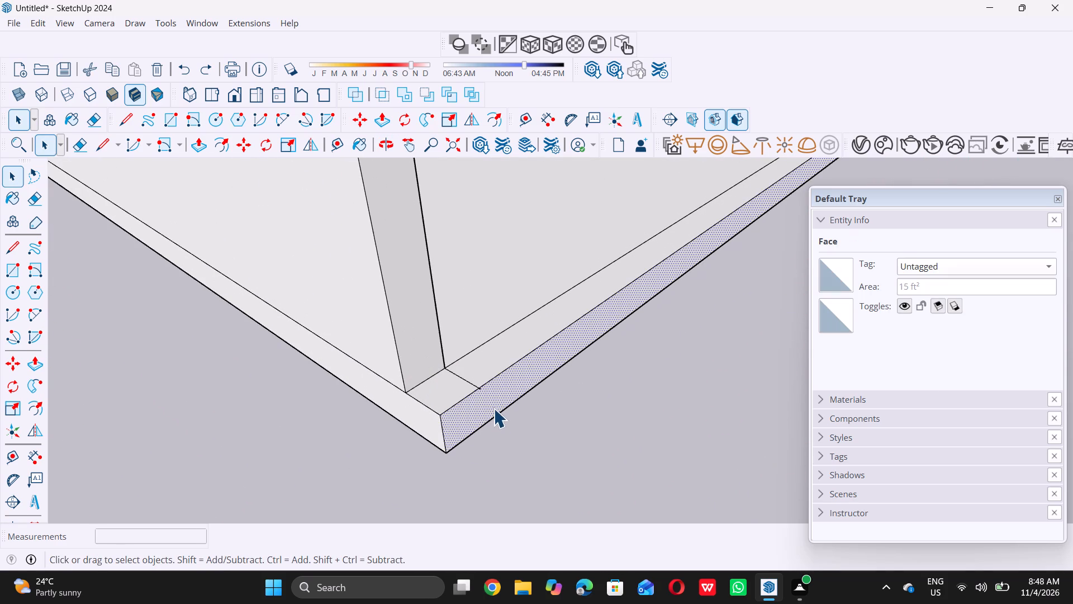
pyautogui.press('p')
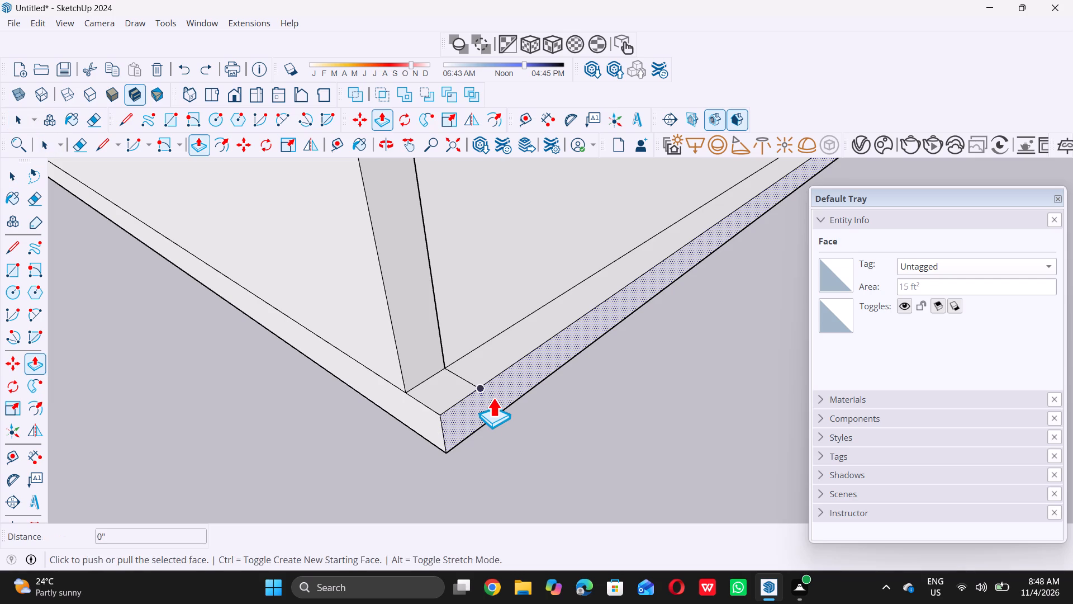
pyautogui.click(493, 398)
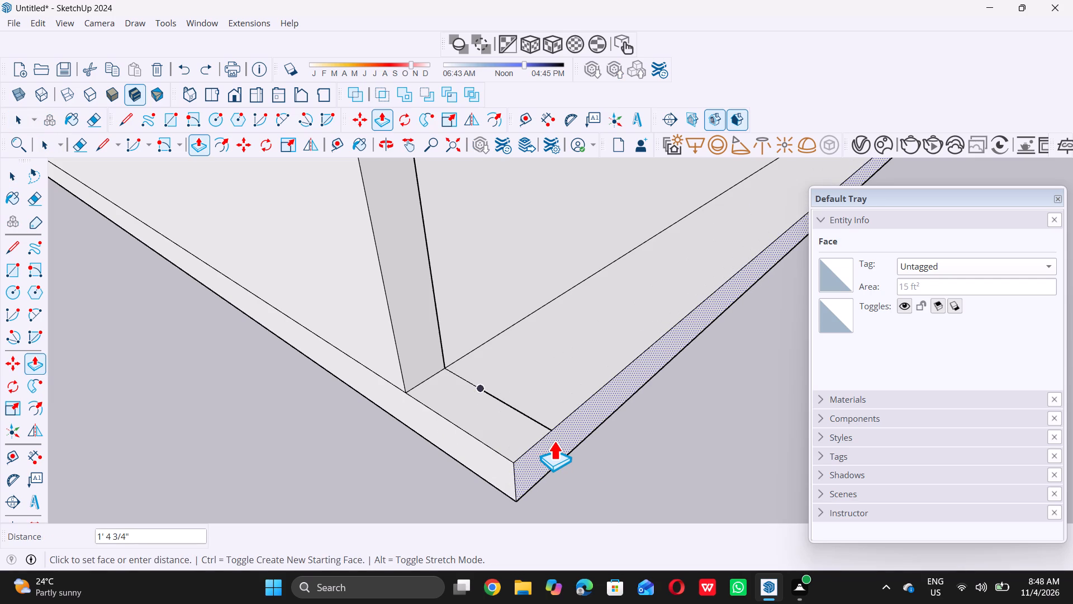
pyautogui.press('3')
pyautogui.press("'")
pyautogui.press('Return')
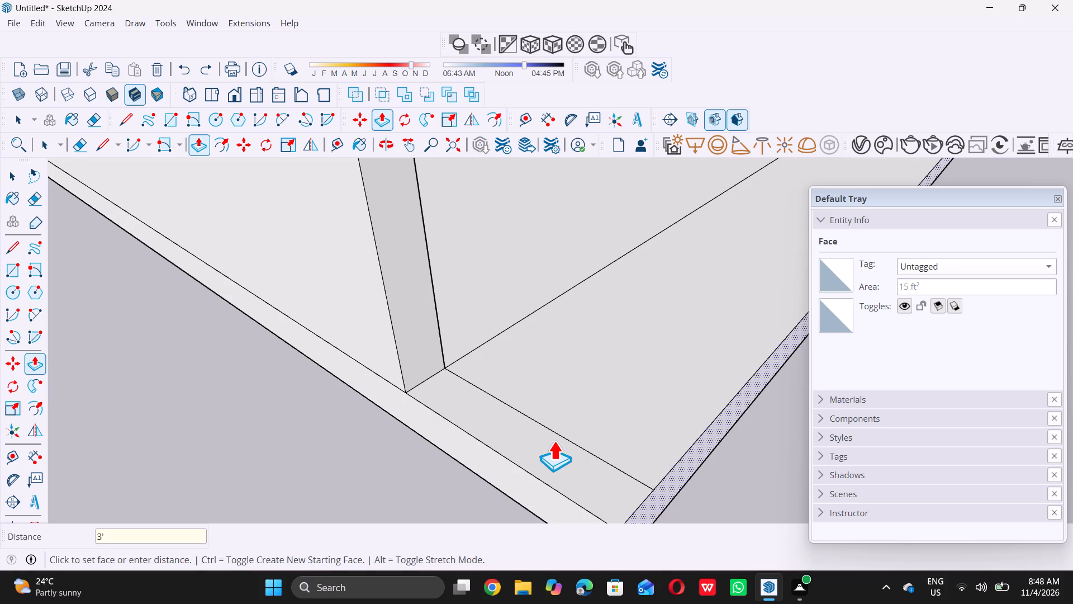
pyautogui.press('space')
pyautogui.scroll(-9, 548, 436)
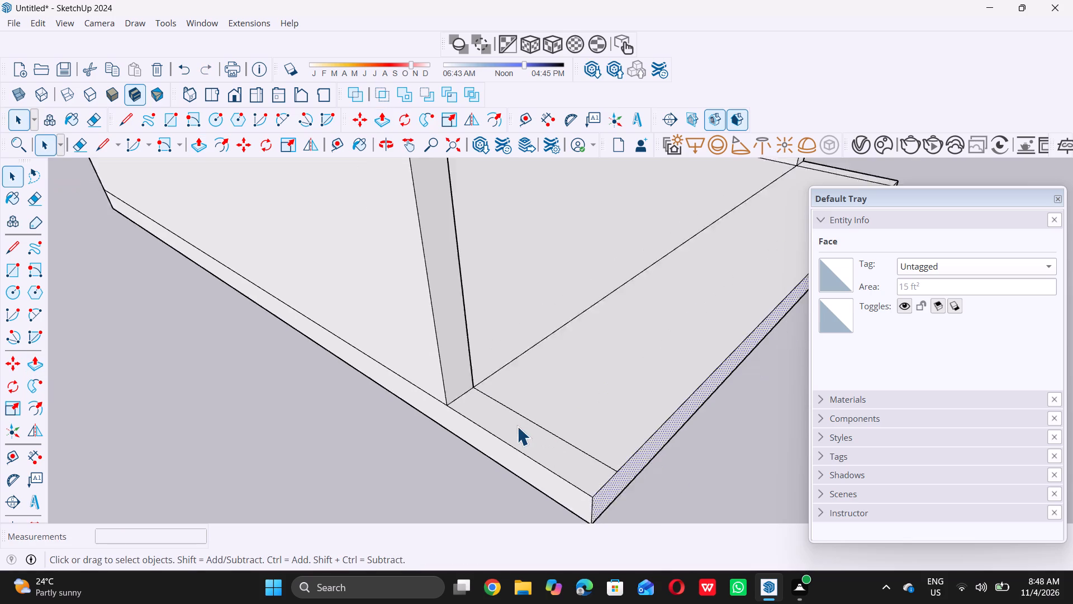
# Place a guide line on the slab extension, parallel to and 9" forward of the floor line at the walls' front ends.
pyautogui.scroll(-12, 517, 426)
pyautogui.moveTo(580, 483); pyautogui.dragTo(374, 361, button='middle')
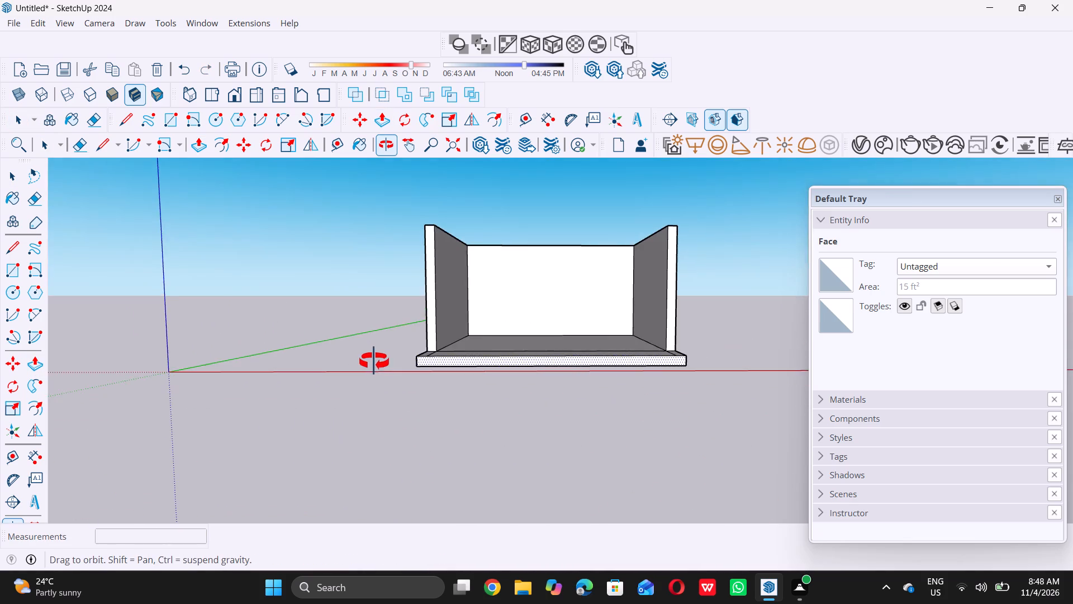
pyautogui.moveTo(374, 361); pyautogui.dragTo(355, 384, button='middle')
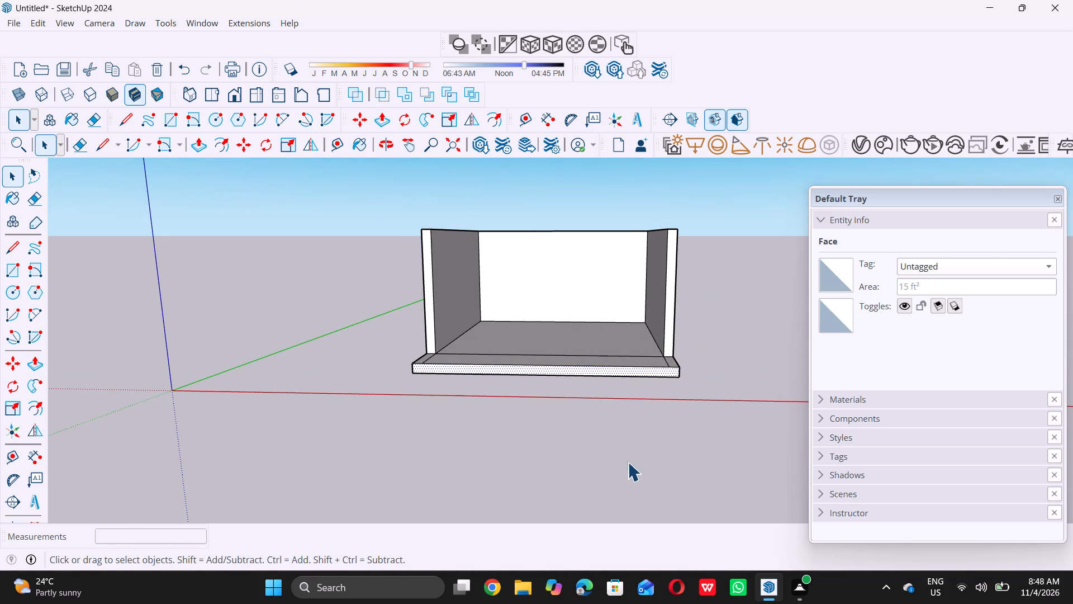
pyautogui.scroll(1, 479, 377)
pyautogui.moveTo(479, 377); pyautogui.dragTo(458, 501, button='middle')
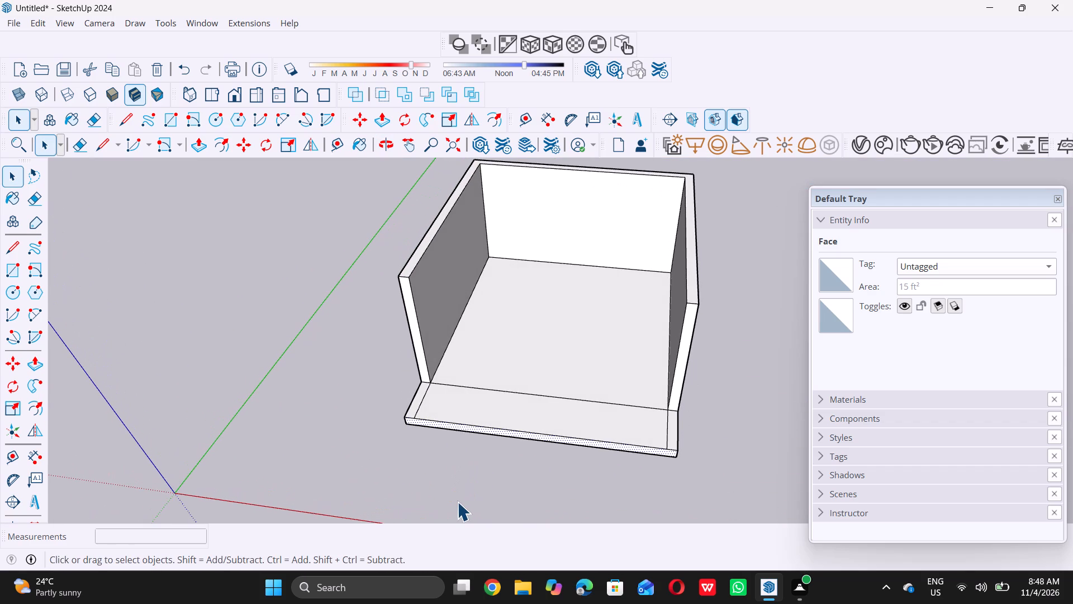
pyautogui.doubleClick(458, 501)
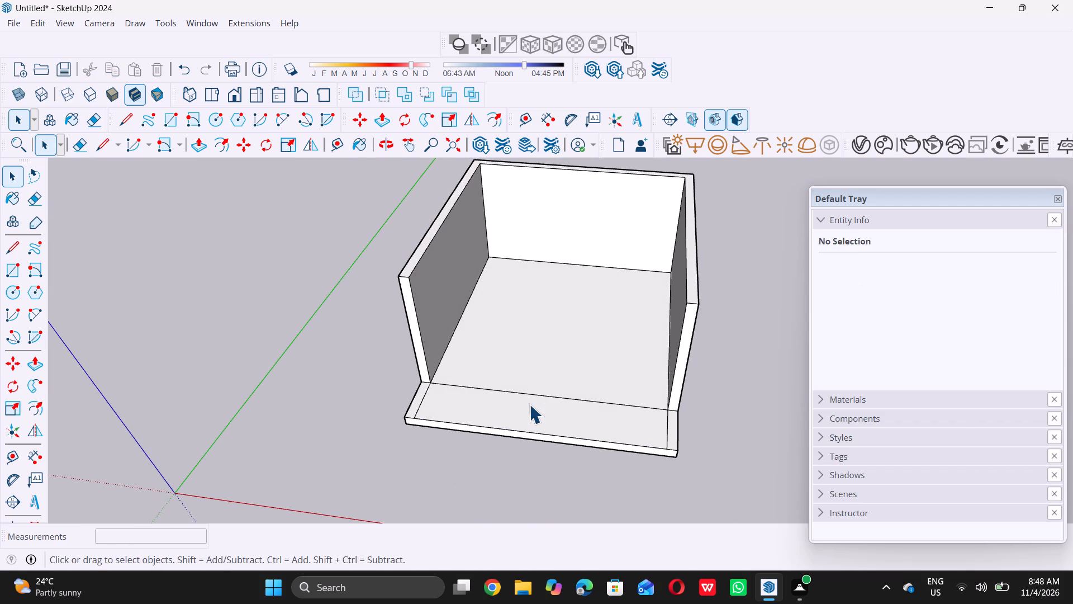
pyautogui.scroll(5, 529, 404)
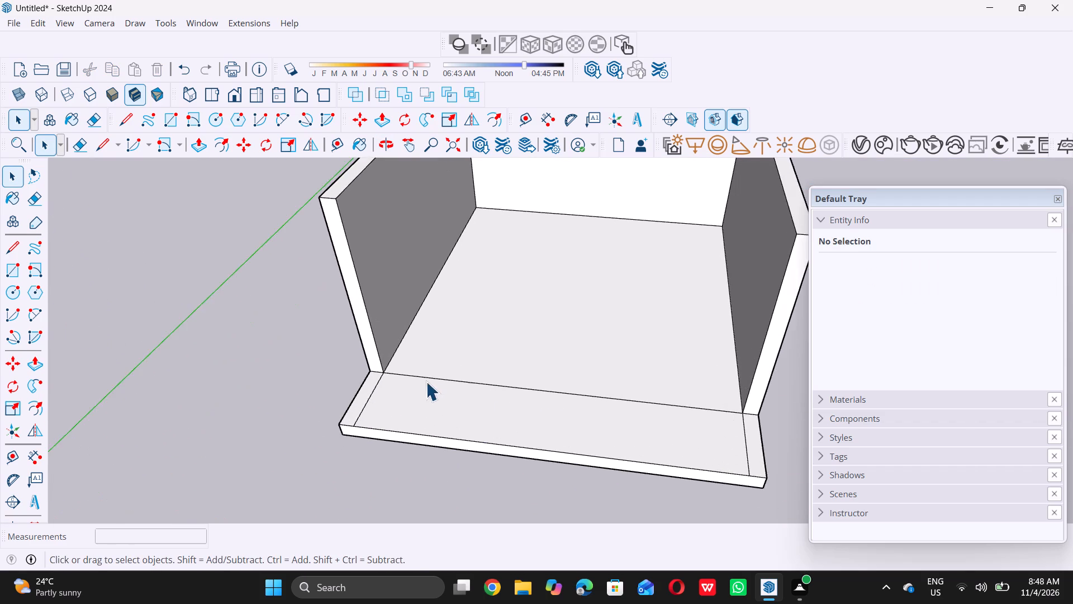
pyautogui.scroll(2, 426, 381)
pyautogui.press('t')
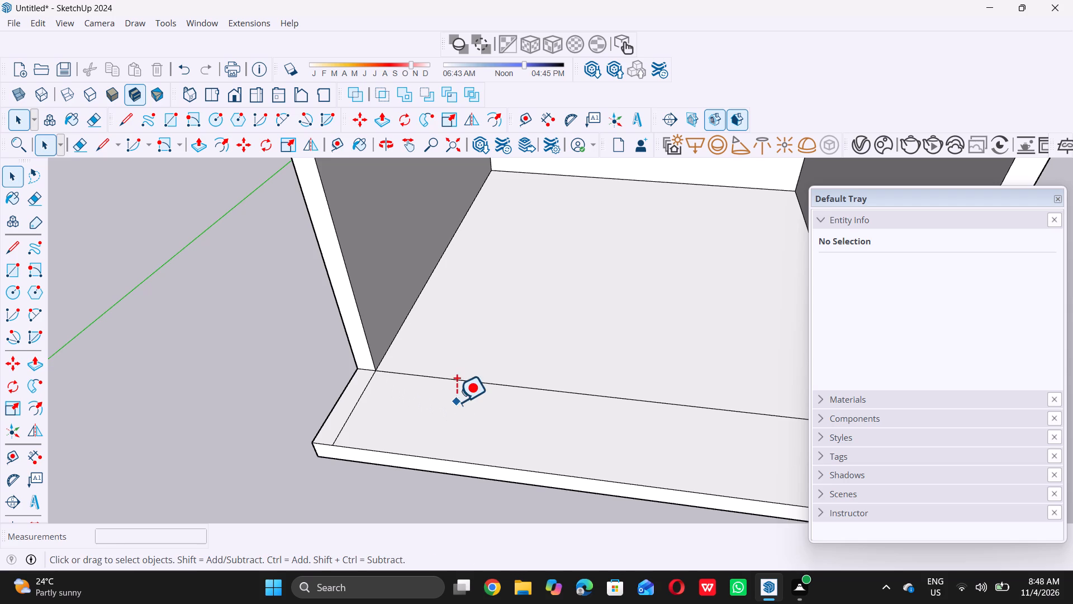
pyautogui.click(481, 386)
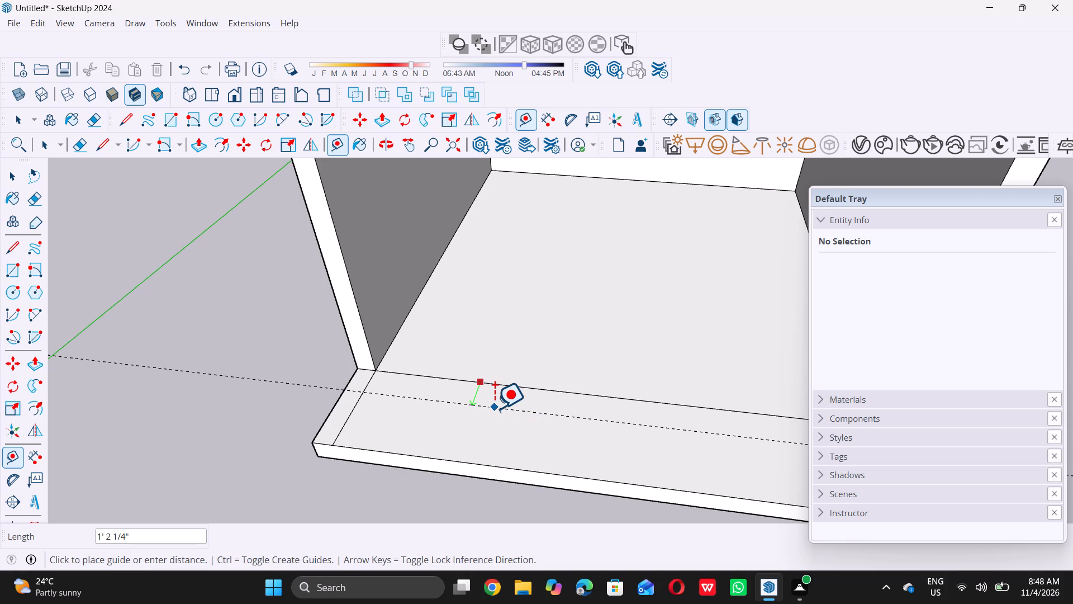
pyautogui.press('9')
pyautogui.hotkey('shift', '"')
pyautogui.press('Return')
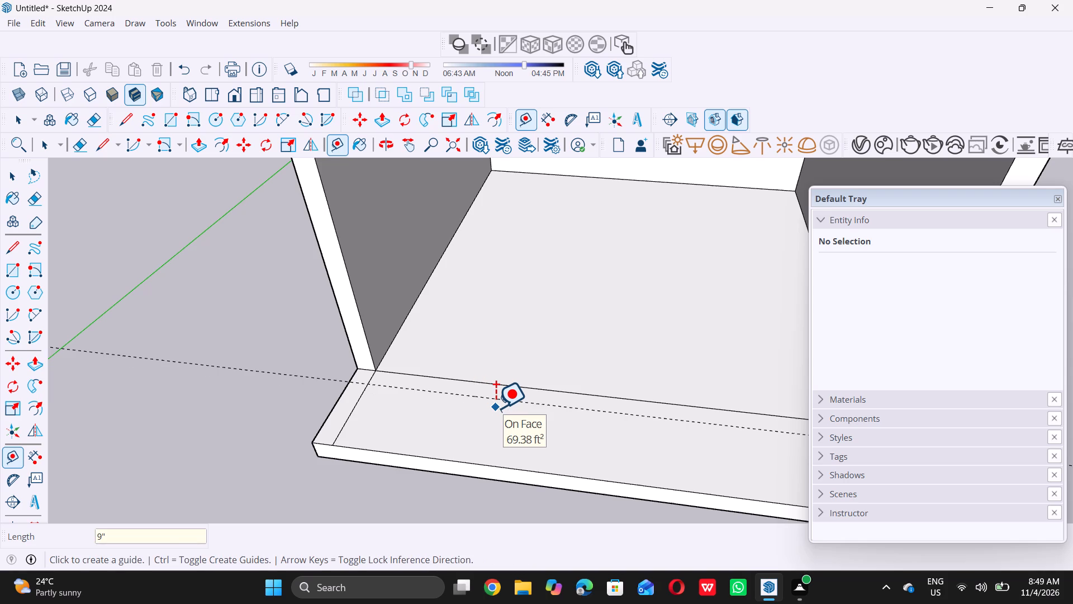
pyautogui.press('space')
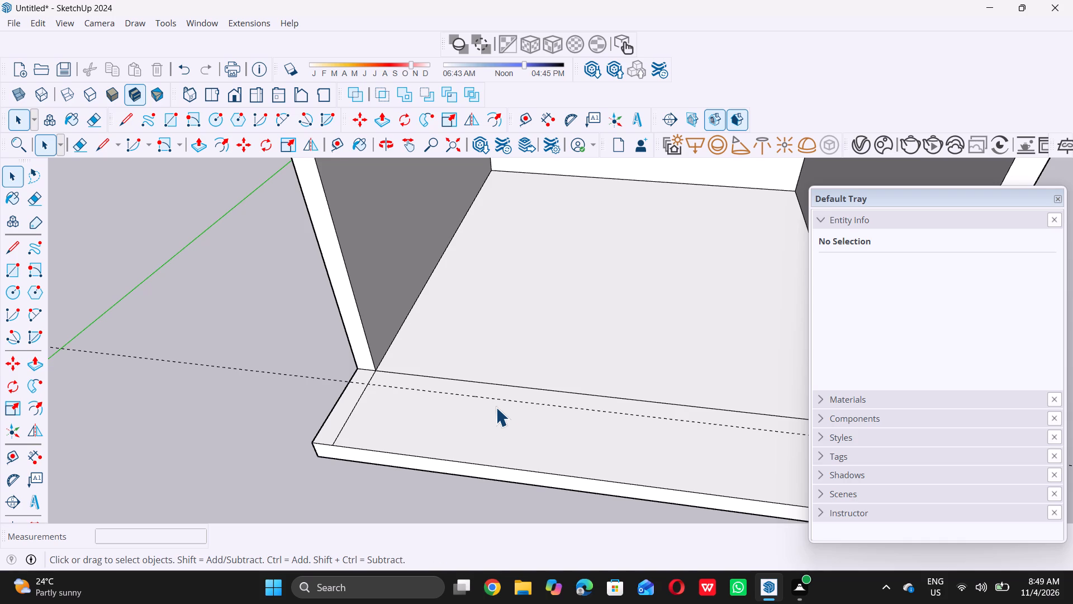
pyautogui.press('space')
# Draw a 9" by 20' rectangle across the slab's full width, between the guide line and the walls' front ends.
pyautogui.scroll(-5, 489, 358)
pyautogui.scroll(3, 649, 351)
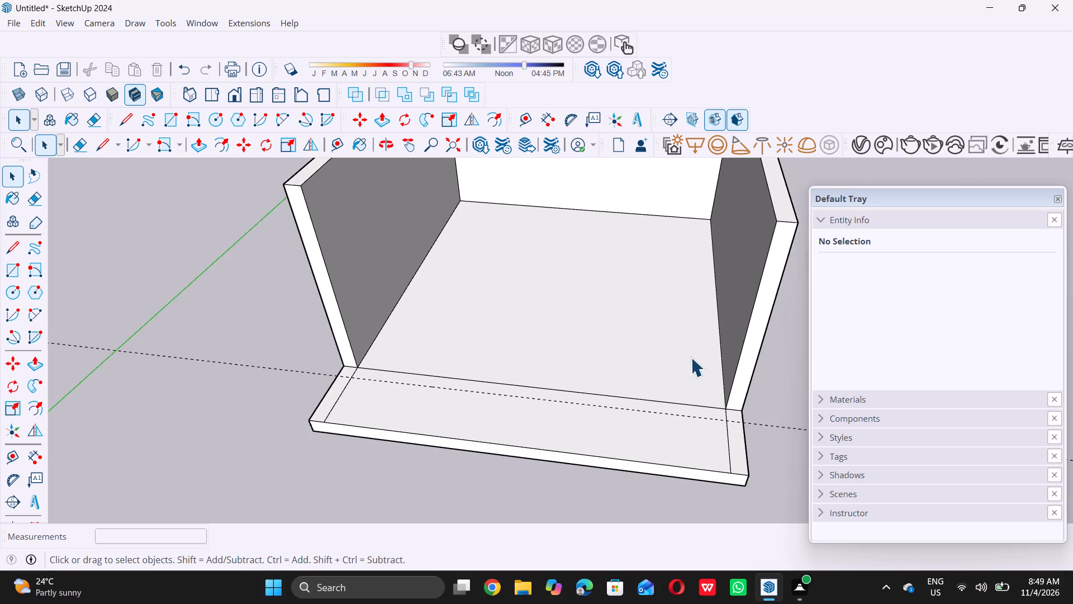
pyautogui.press('r')
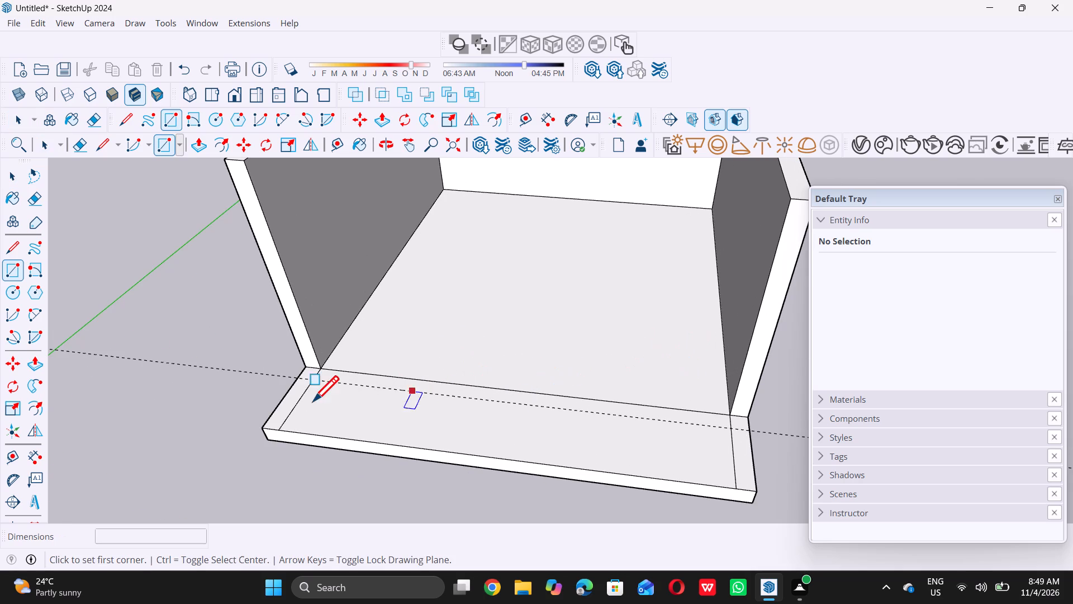
pyautogui.scroll(5, 311, 372)
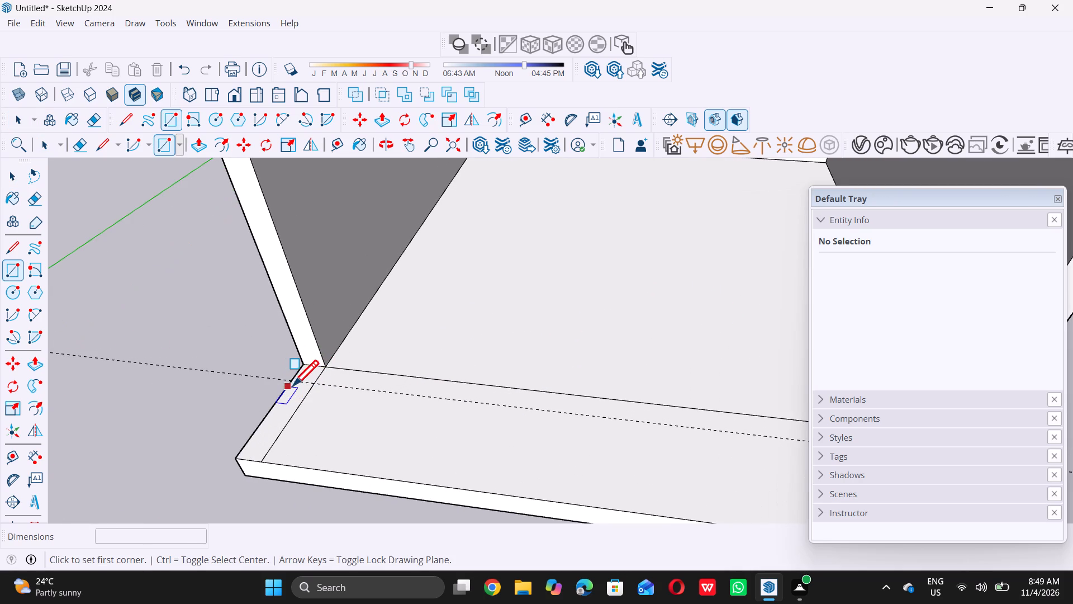
pyautogui.click(292, 381)
pyautogui.scroll(-9, 292, 381)
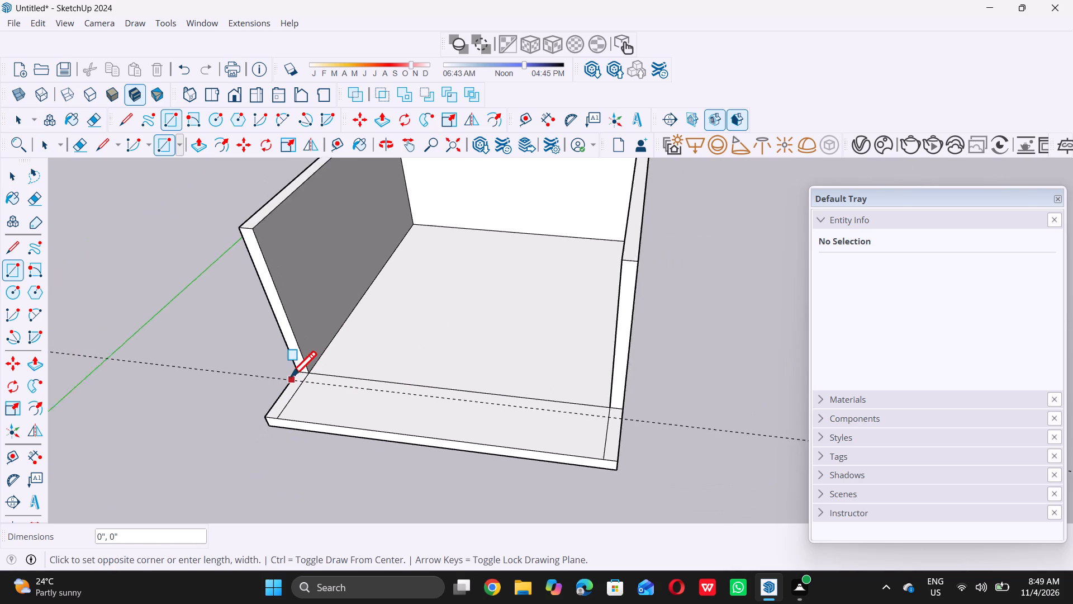
pyautogui.scroll(8, 580, 405)
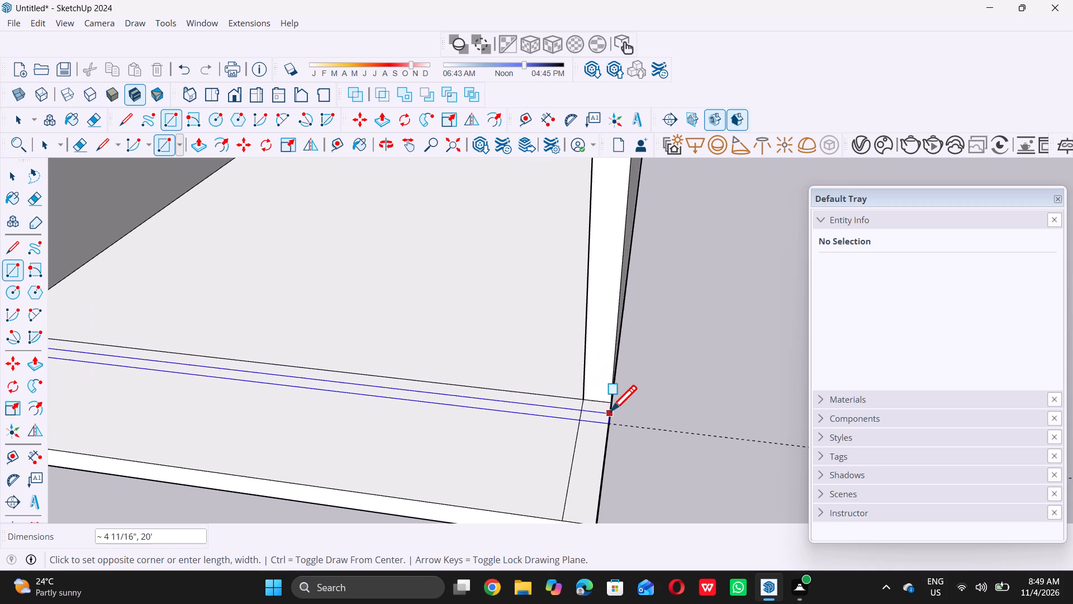
pyautogui.click(608, 407)
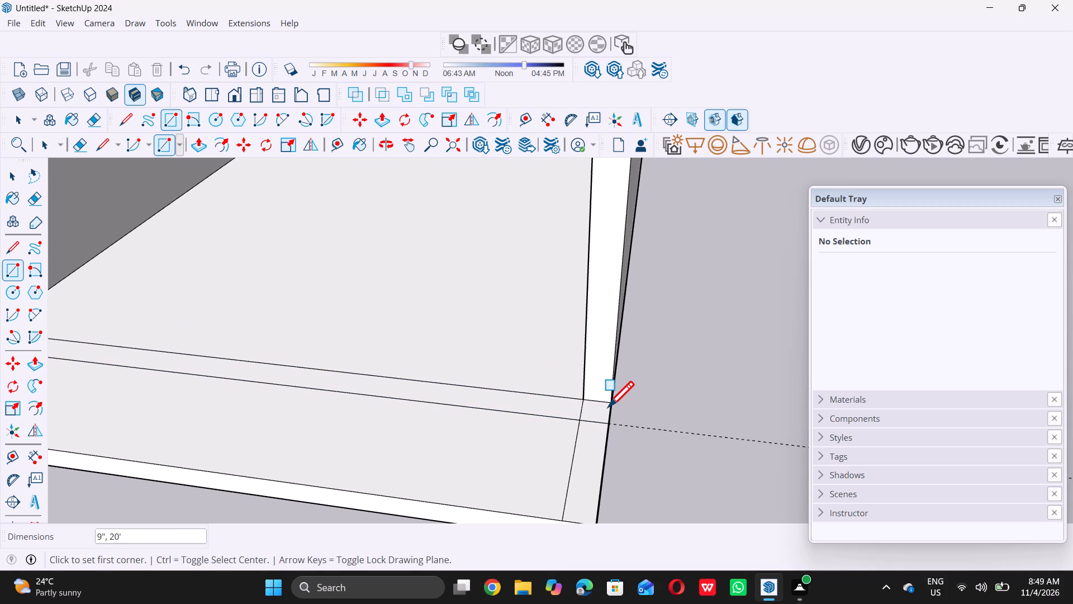
pyautogui.press('space')
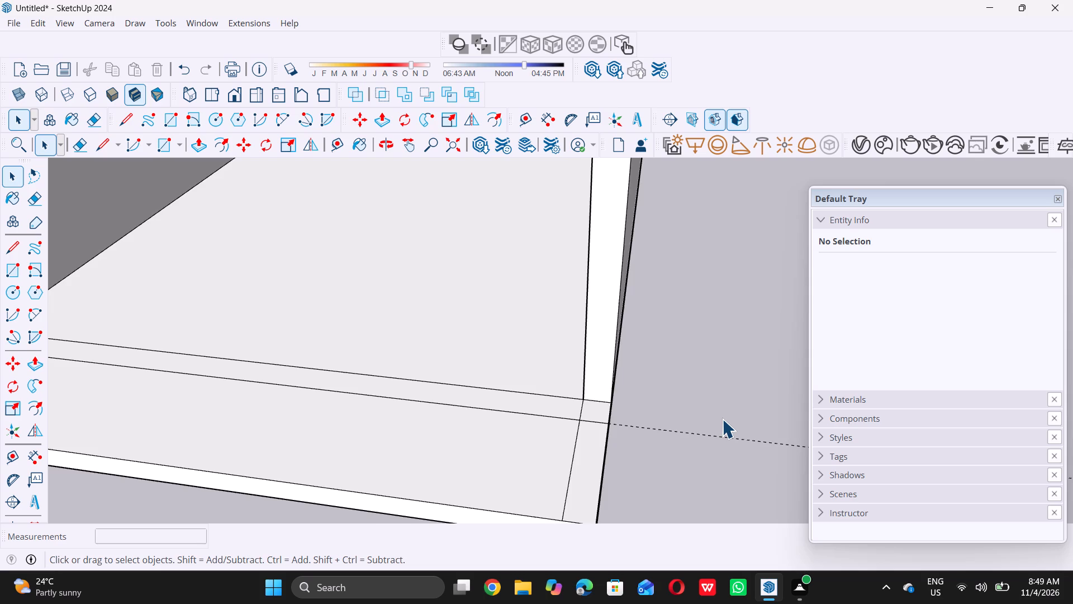
# Delete all guides from the model.
pyautogui.scroll(-7, 722, 419)
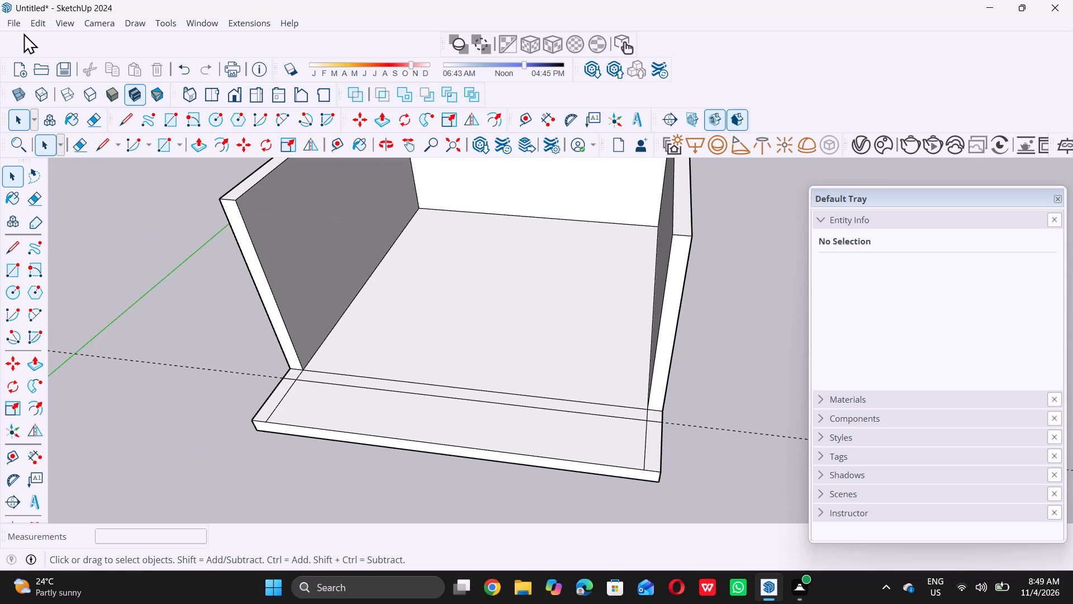
pyautogui.click(41, 25)
pyautogui.click(84, 161)
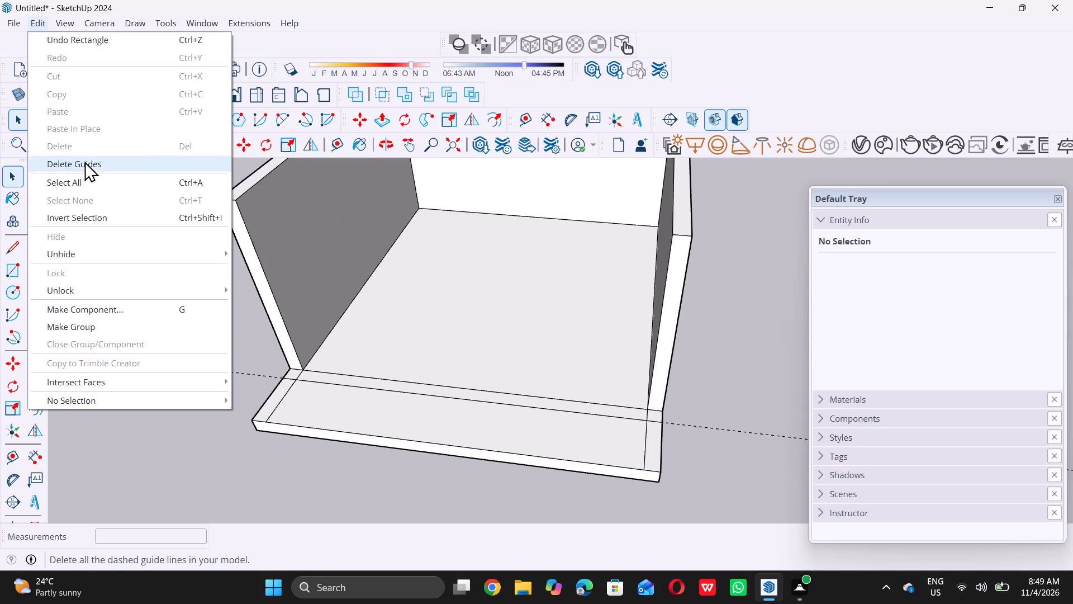
pyautogui.scroll(-4, 402, 360)
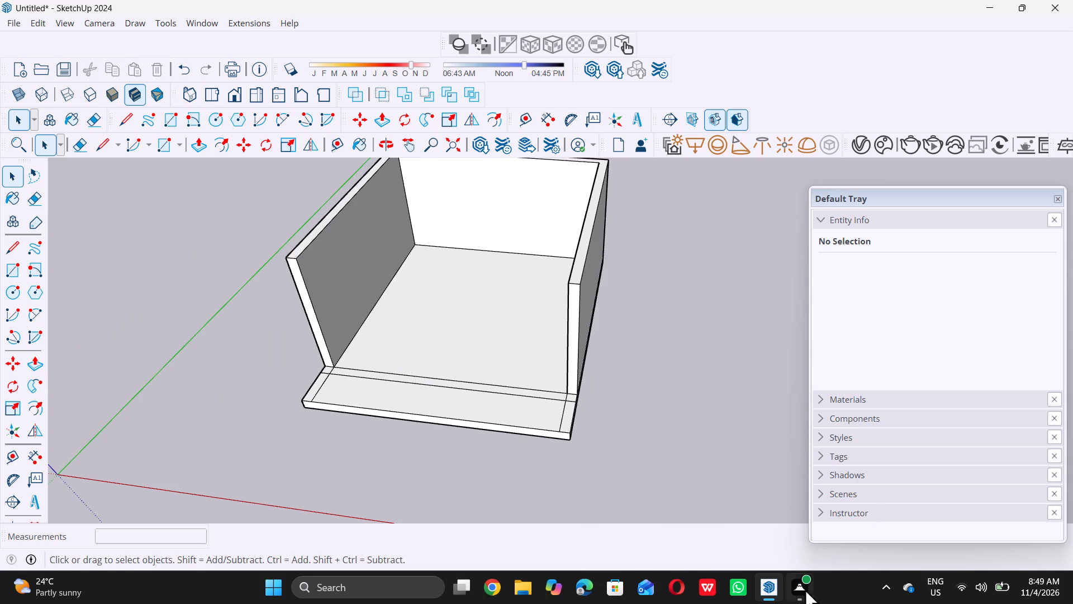
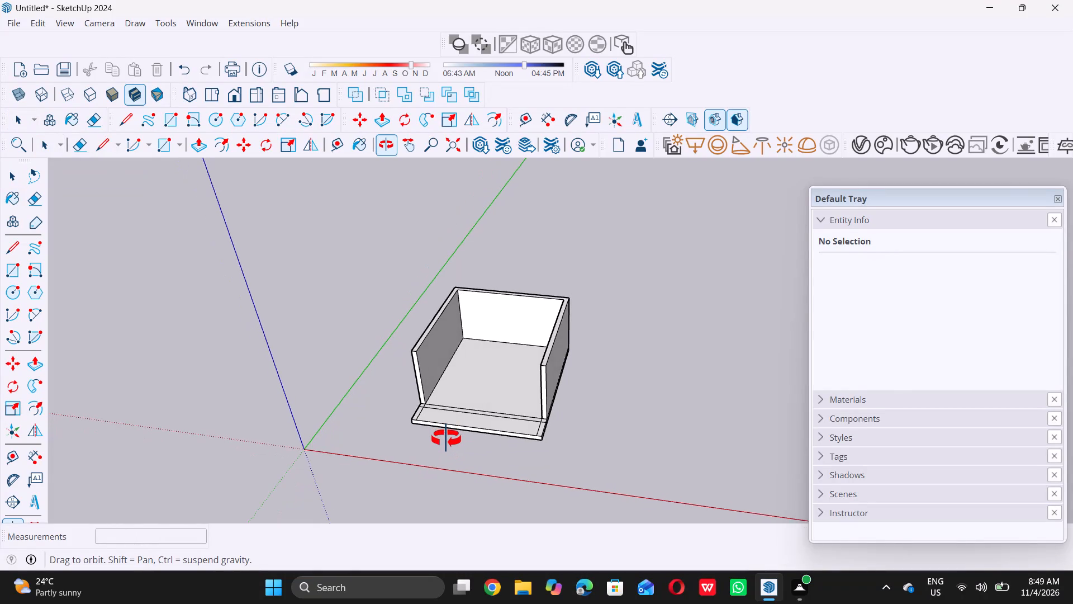
# Erase the short strip line segment on the slab in front of the left wall's end.
pyautogui.scroll(1, 422, 429)
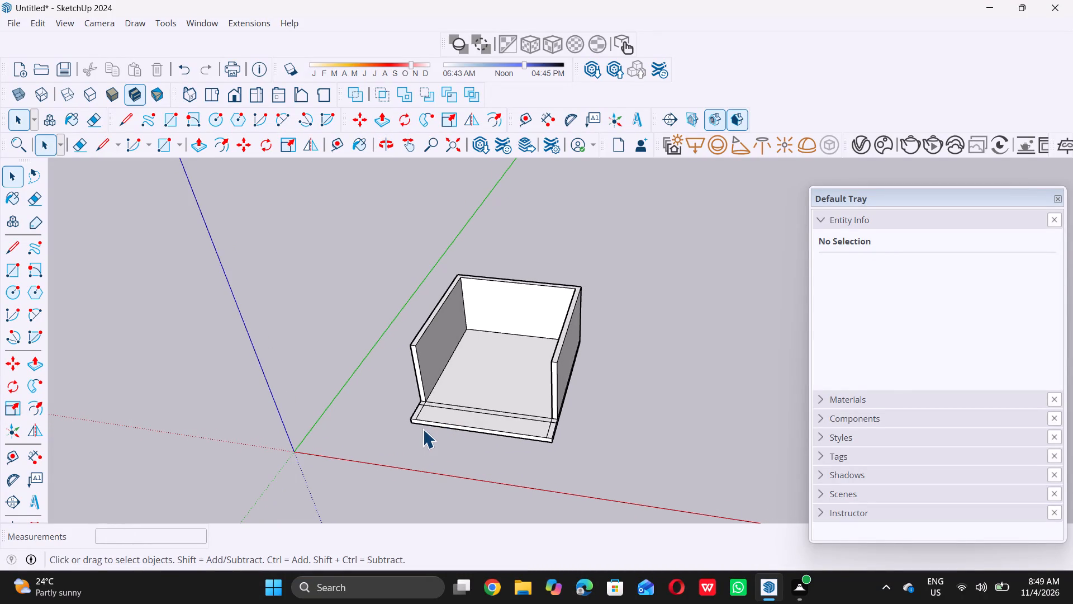
pyautogui.scroll(7, 422, 429)
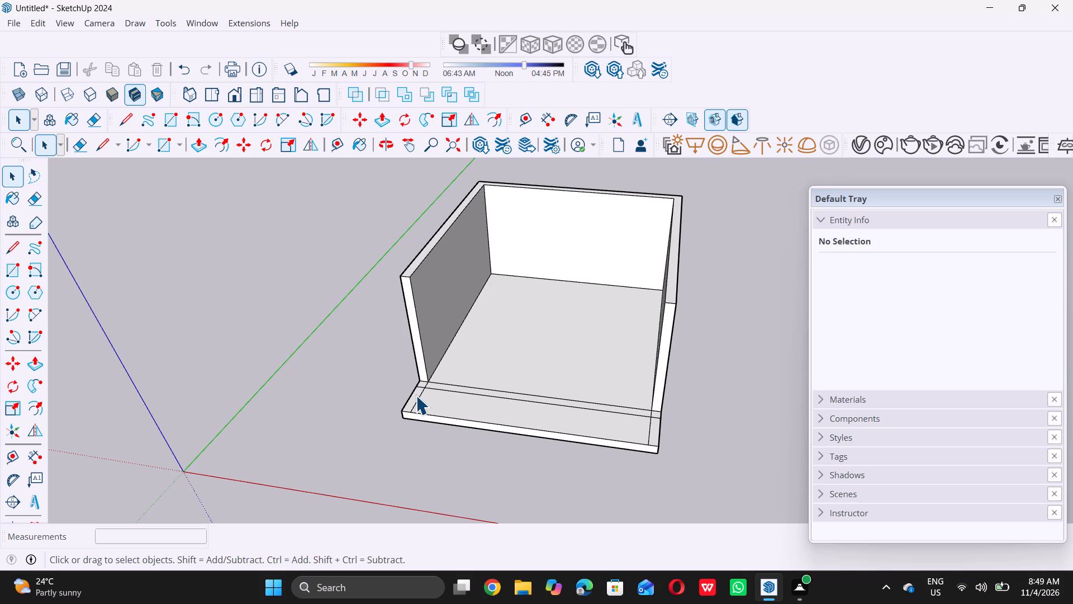
pyautogui.scroll(7, 416, 395)
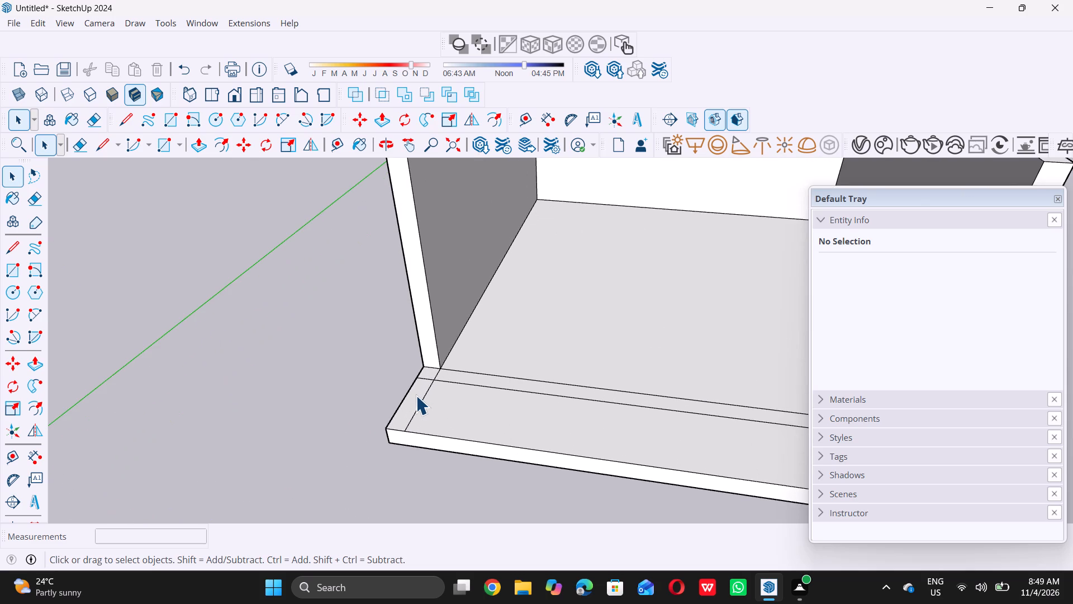
pyautogui.scroll(-6, 416, 395)
pyautogui.scroll(3, 415, 395)
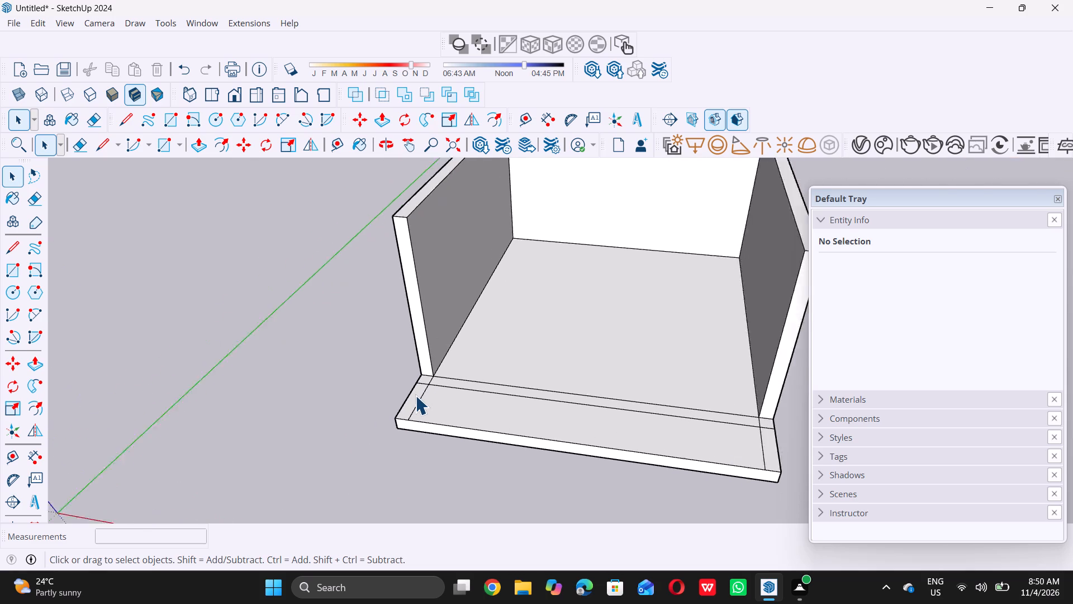
pyautogui.scroll(8, 415, 395)
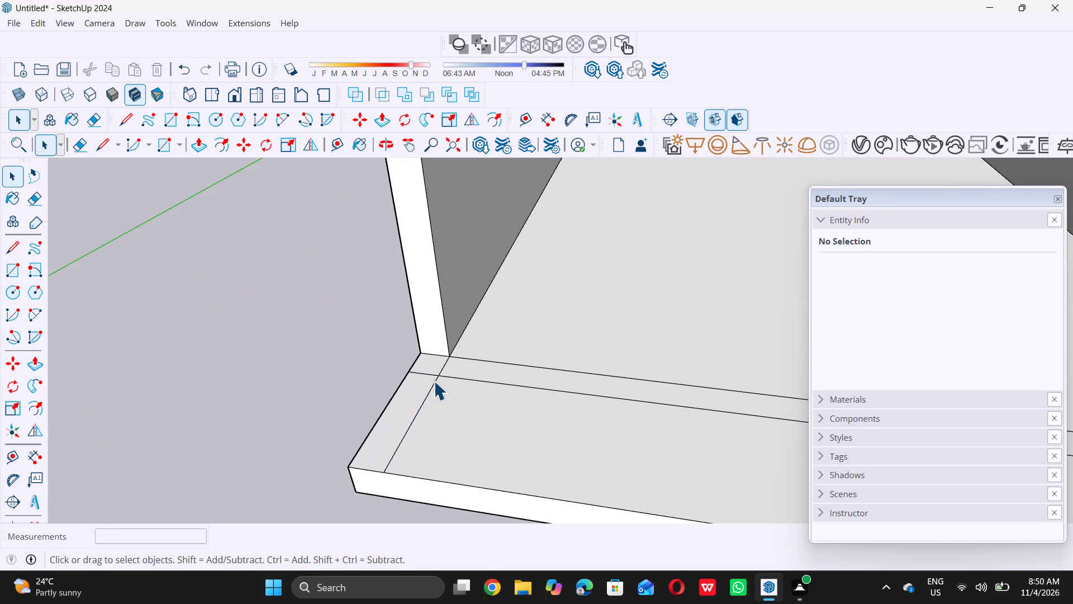
pyautogui.press('e')
pyautogui.scroll(4, 424, 371)
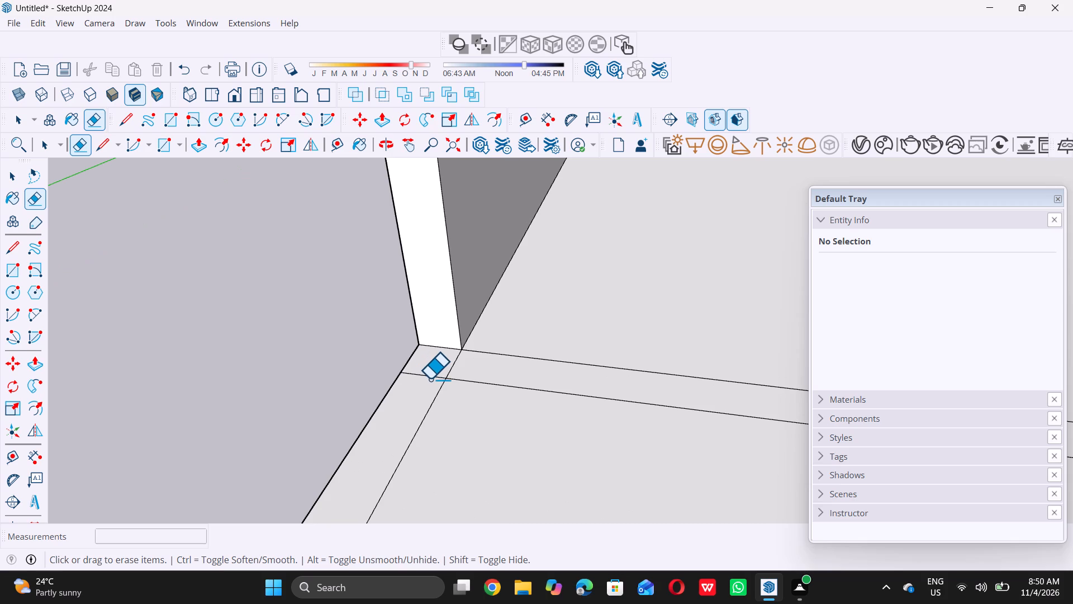
pyautogui.doubleClick(430, 377)
# Erase the matching short strip line segment on the slab in front of the right wall's end.
pyautogui.scroll(-5, 315, 369)
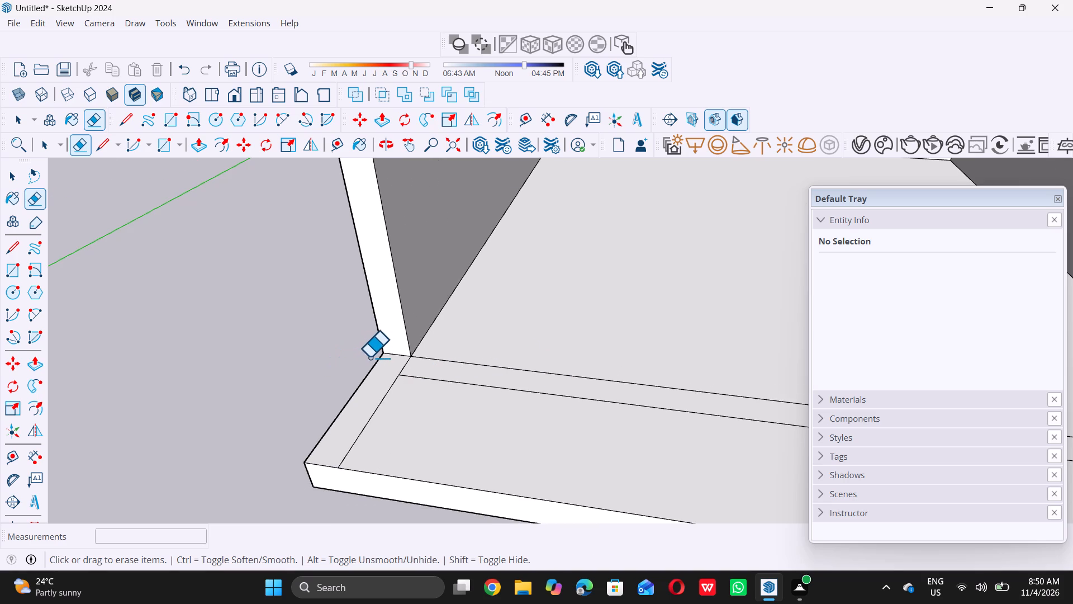
pyautogui.scroll(-11, 371, 359)
pyautogui.scroll(1, 371, 355)
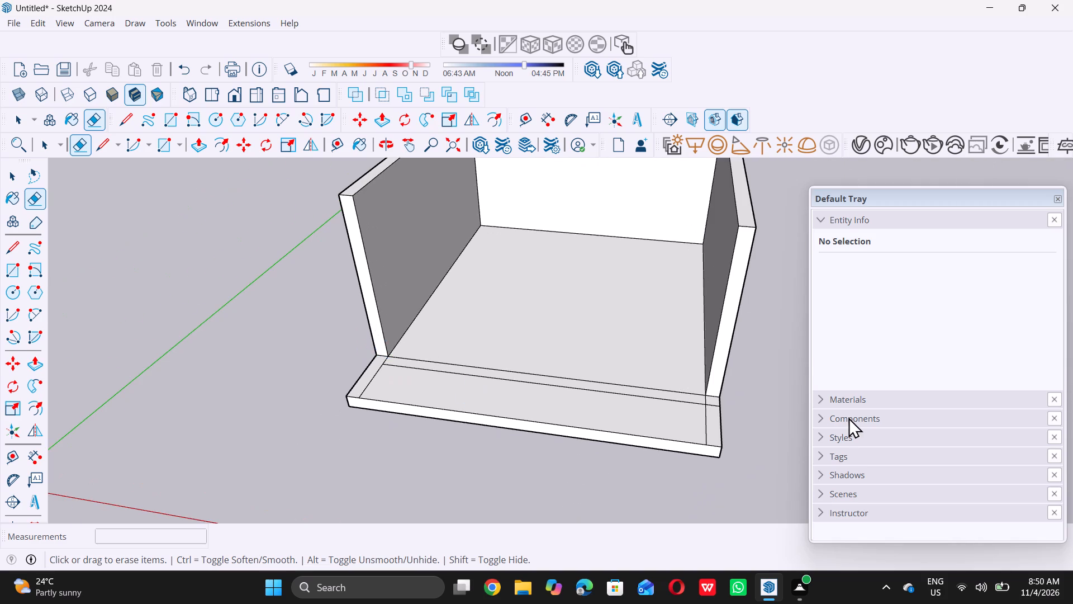
pyautogui.scroll(6, 699, 384)
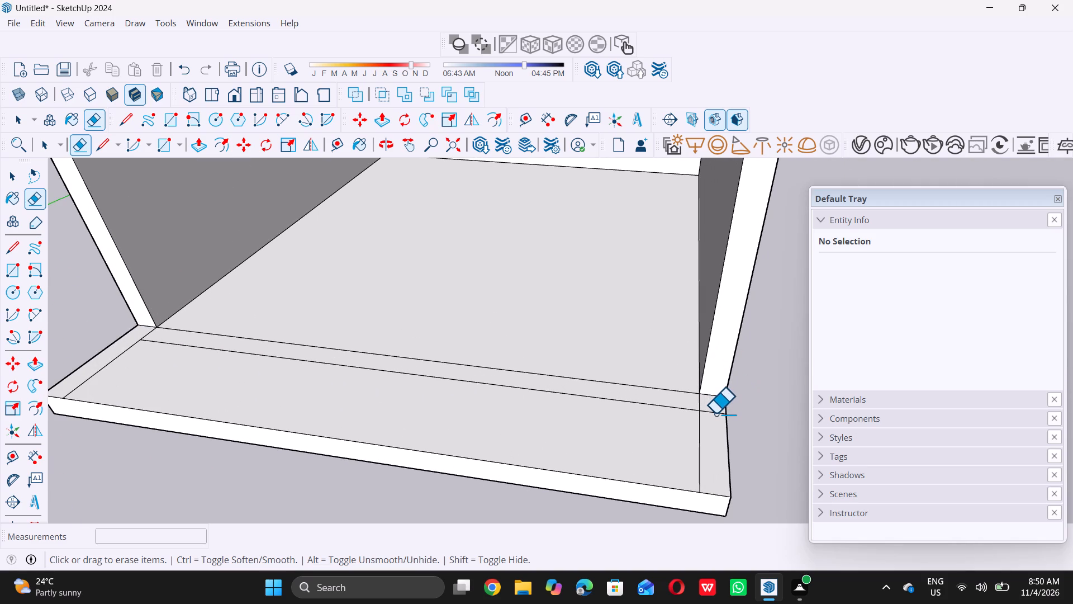
pyautogui.doubleClick(715, 413)
pyautogui.press('space')
# Push/Pull the left wall's front end face forward 3' 9" to the slab's front edge.
pyautogui.scroll(-6, 715, 413)
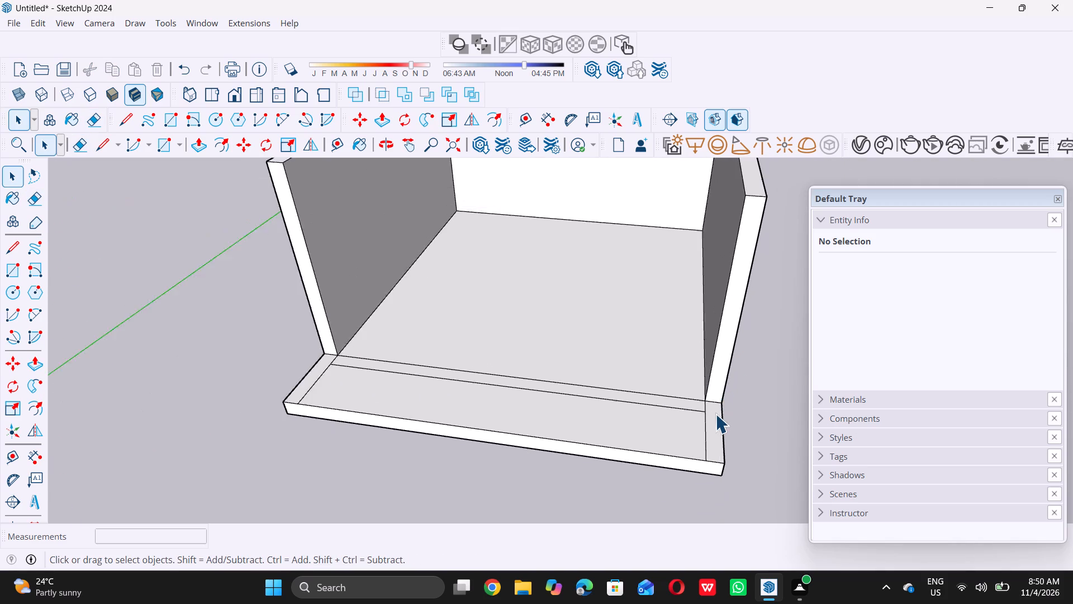
pyautogui.scroll(-5, 715, 414)
pyautogui.moveTo(480, 422); pyautogui.dragTo(477, 381, button='middle')
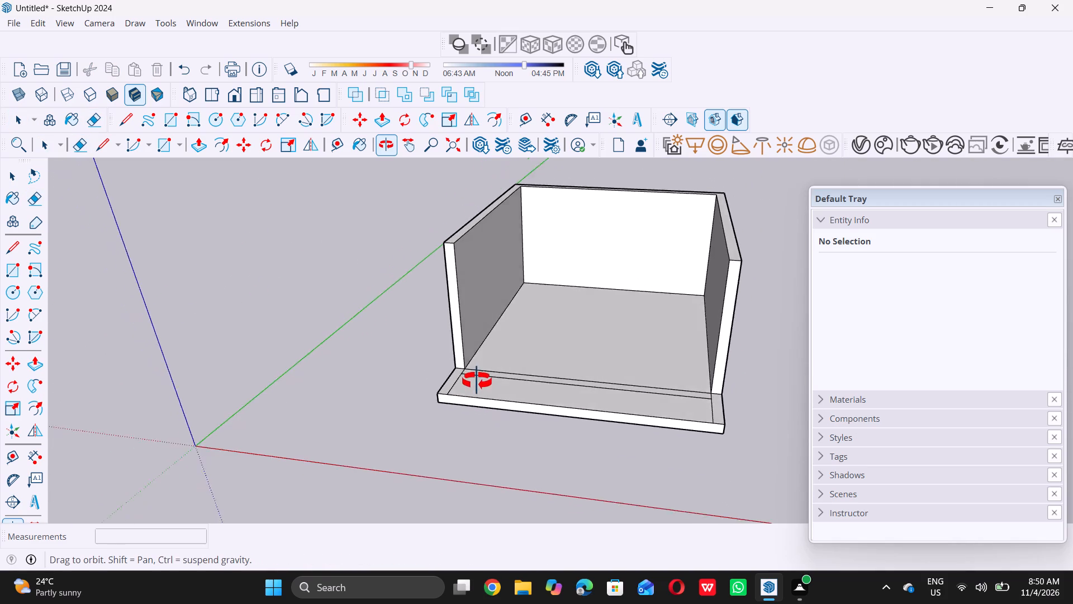
pyautogui.moveTo(477, 381); pyautogui.dragTo(477, 364, button='middle')
pyautogui.scroll(7, 463, 336)
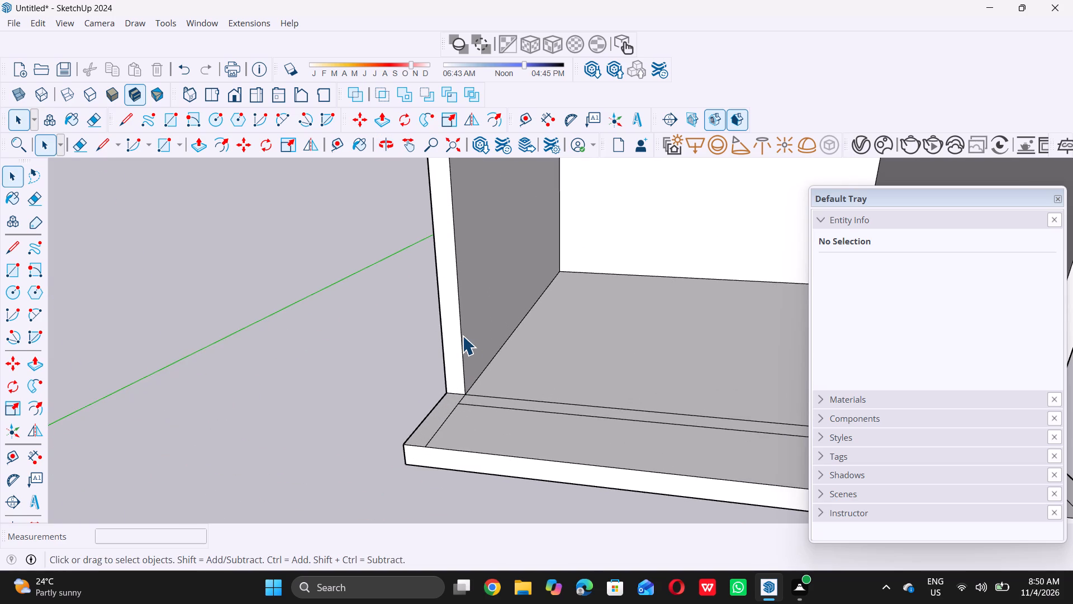
pyautogui.scroll(6, 461, 338)
pyautogui.doubleClick(454, 353)
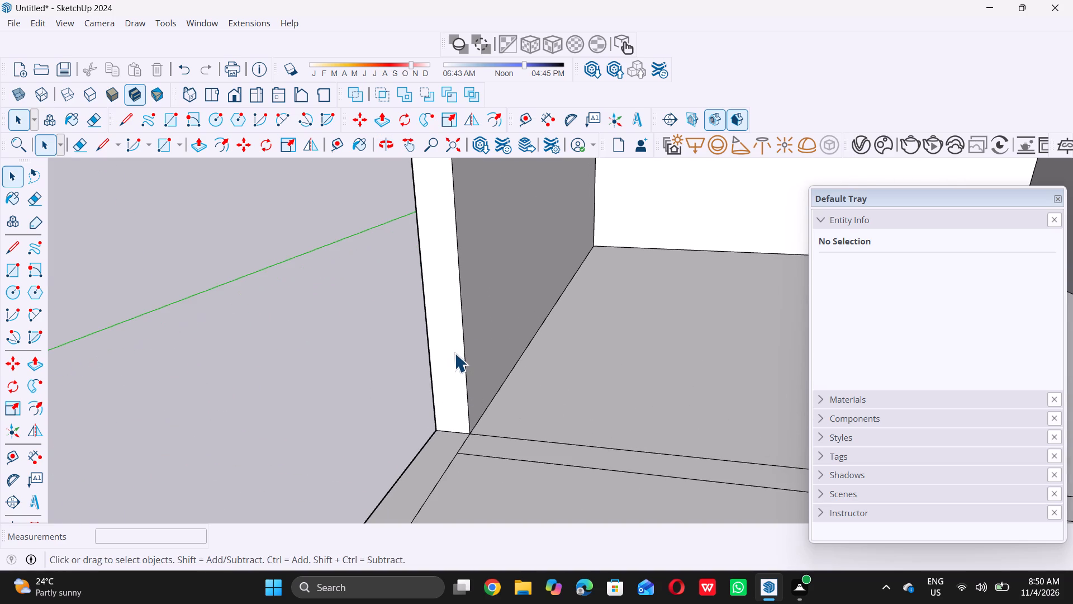
pyautogui.press('p')
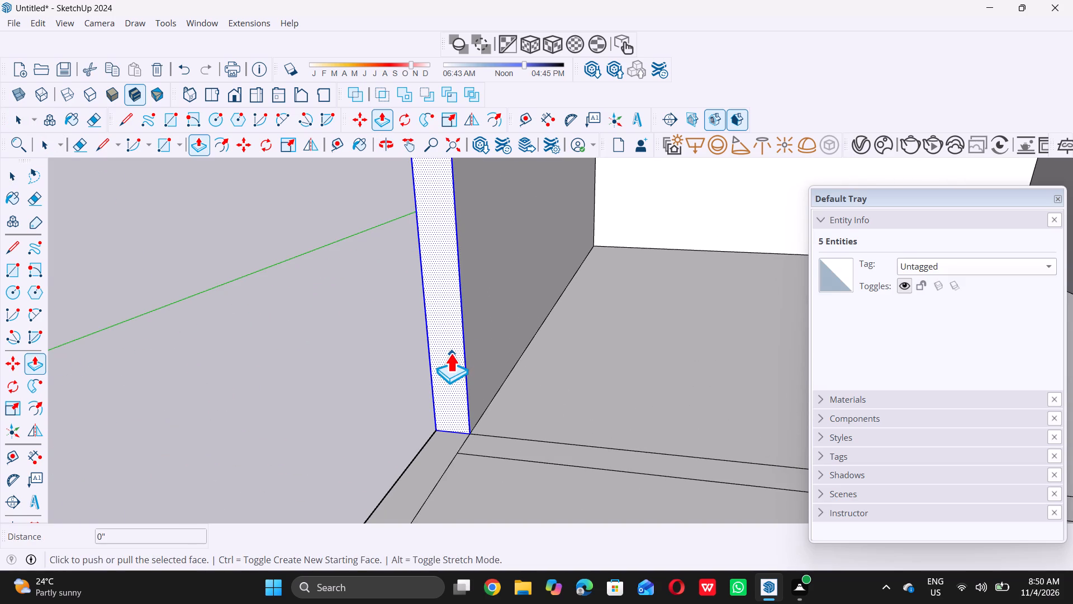
pyautogui.click(450, 353)
pyautogui.scroll(-8, 444, 374)
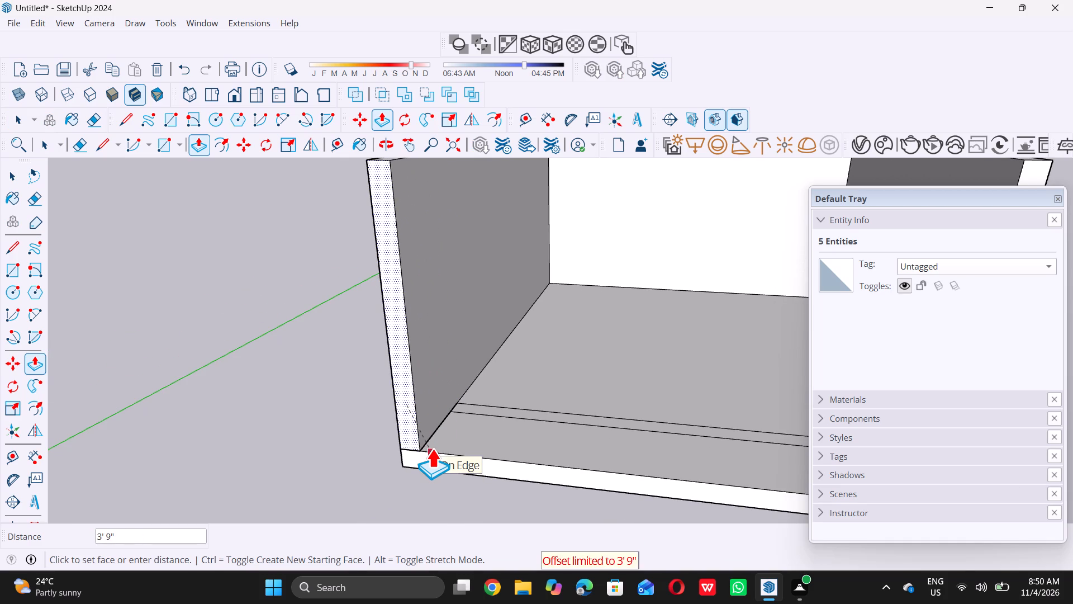
pyautogui.click(432, 449)
# Push/Pull the right wall's front end face forward by the same distance, to the slab's front edge.
pyautogui.scroll(-11, 300, 399)
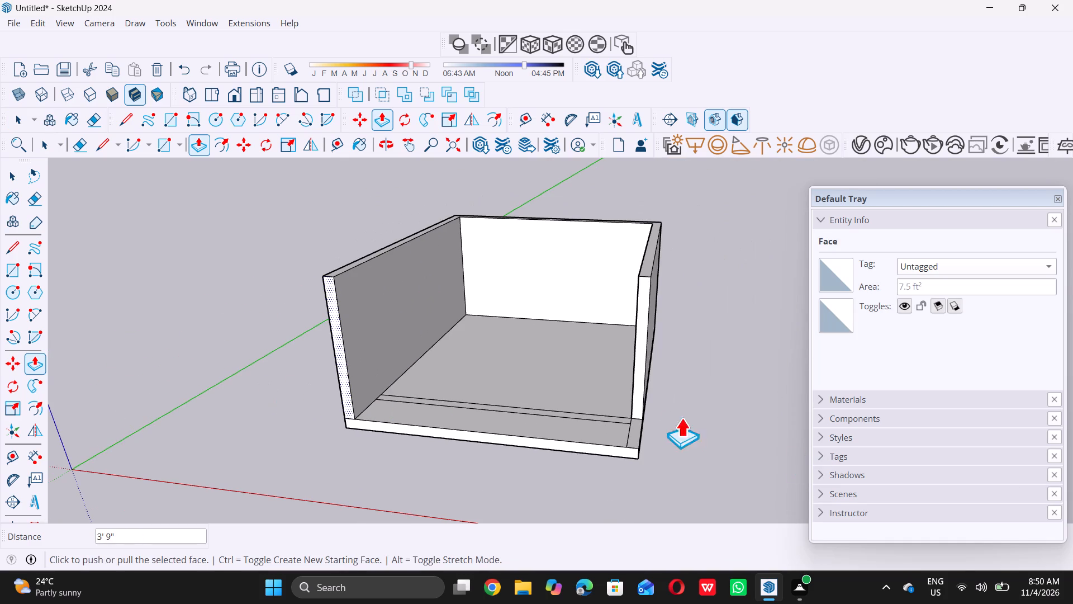
pyautogui.scroll(4, 648, 393)
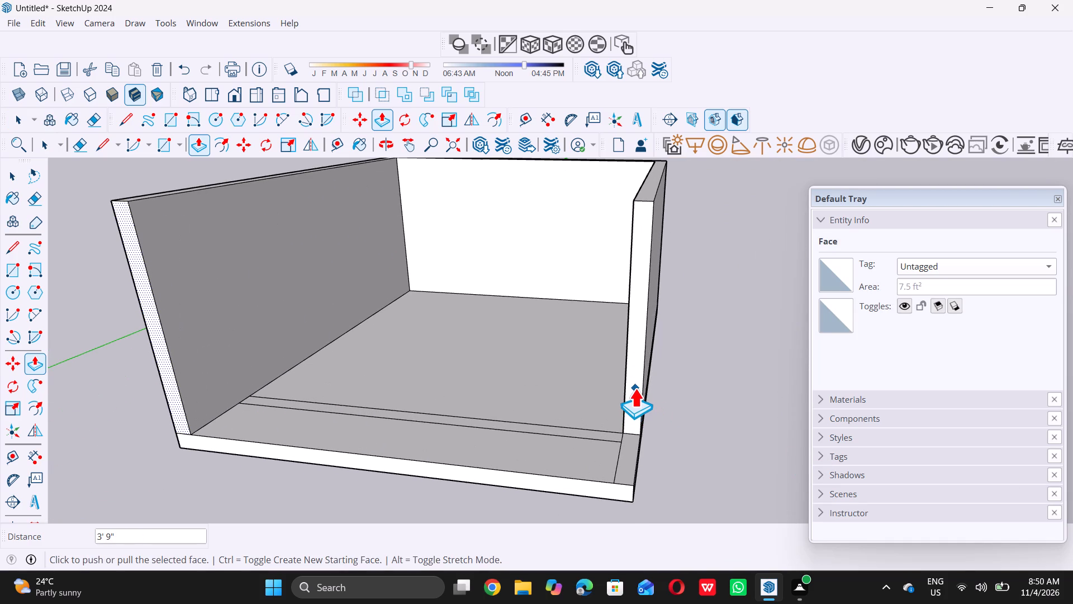
pyautogui.press('space')
pyautogui.write('p')
pyautogui.press('space')
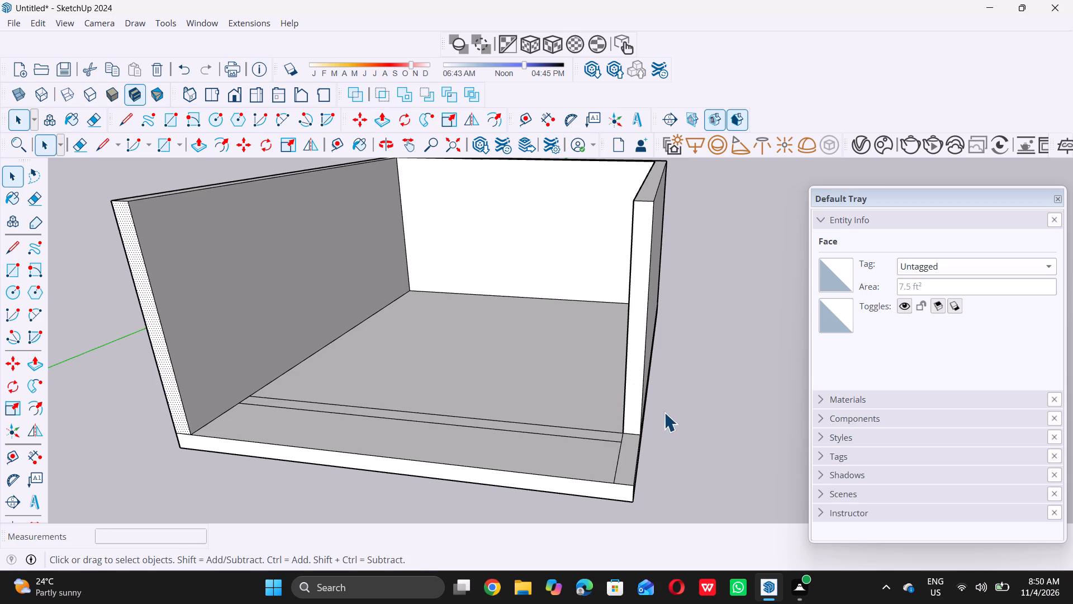
pyautogui.click(632, 389)
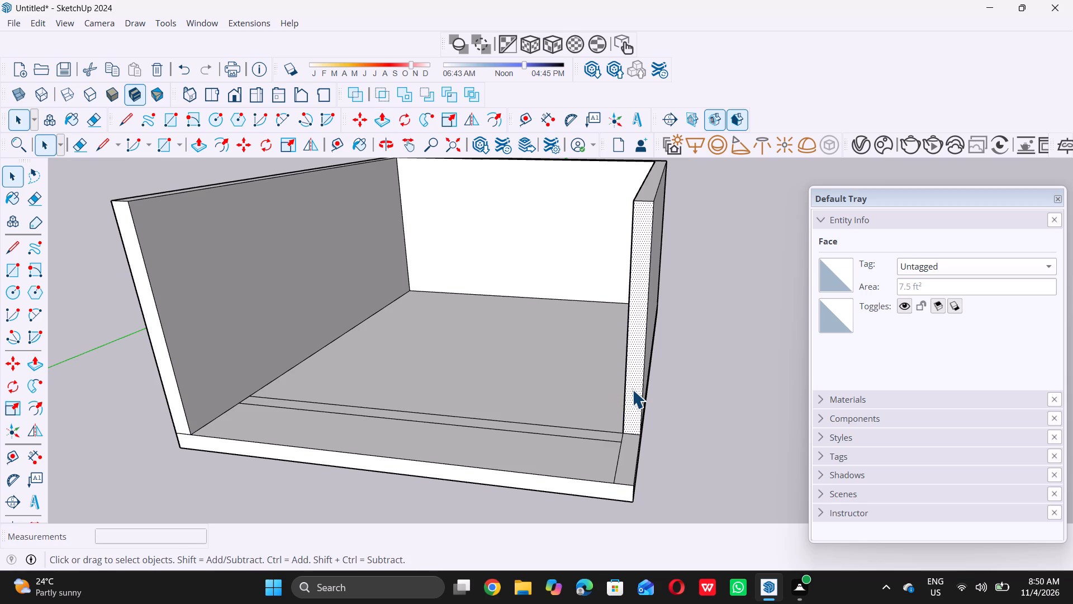
pyautogui.press('p')
pyautogui.doubleClick(632, 389)
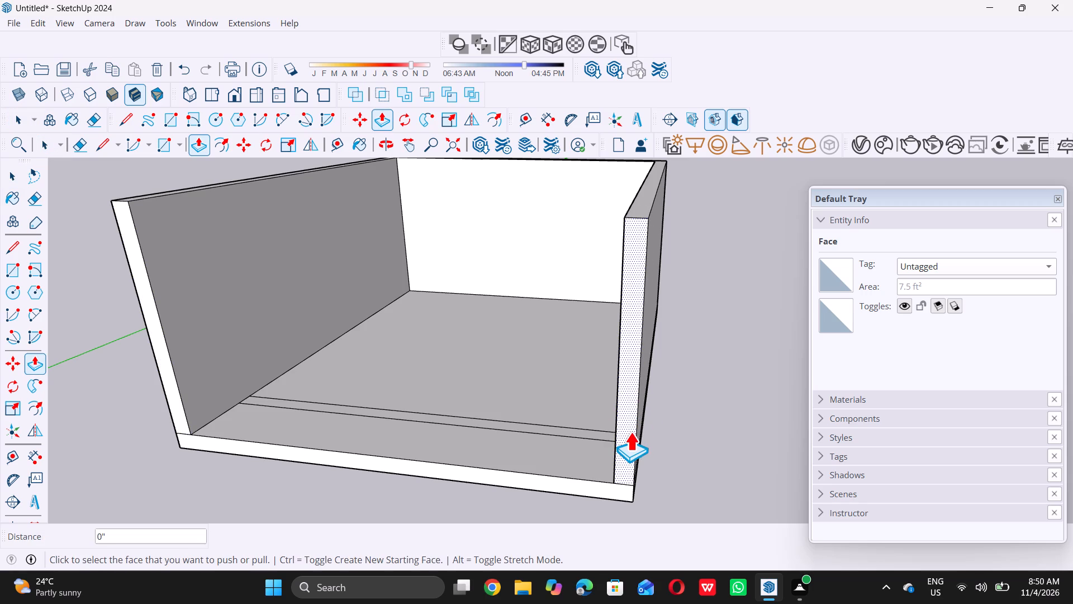
pyautogui.press('space')
pyautogui.doubleClick(722, 440)
# Push/Pull the slab's whole front face outward by about 2', beyond the walls' front ends.
pyautogui.scroll(-5, 722, 440)
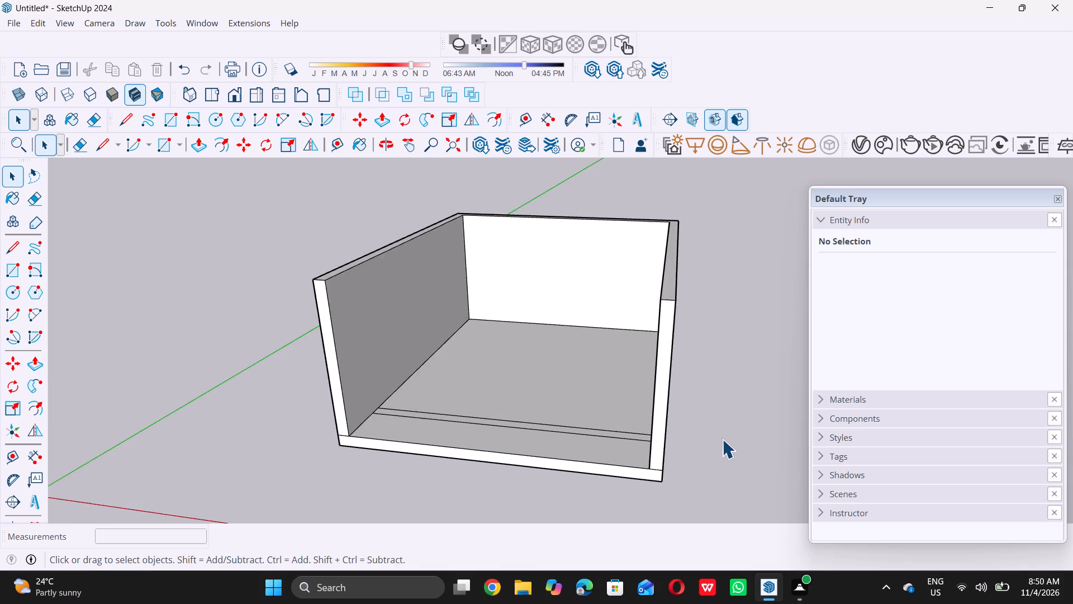
pyautogui.scroll(-2, 722, 439)
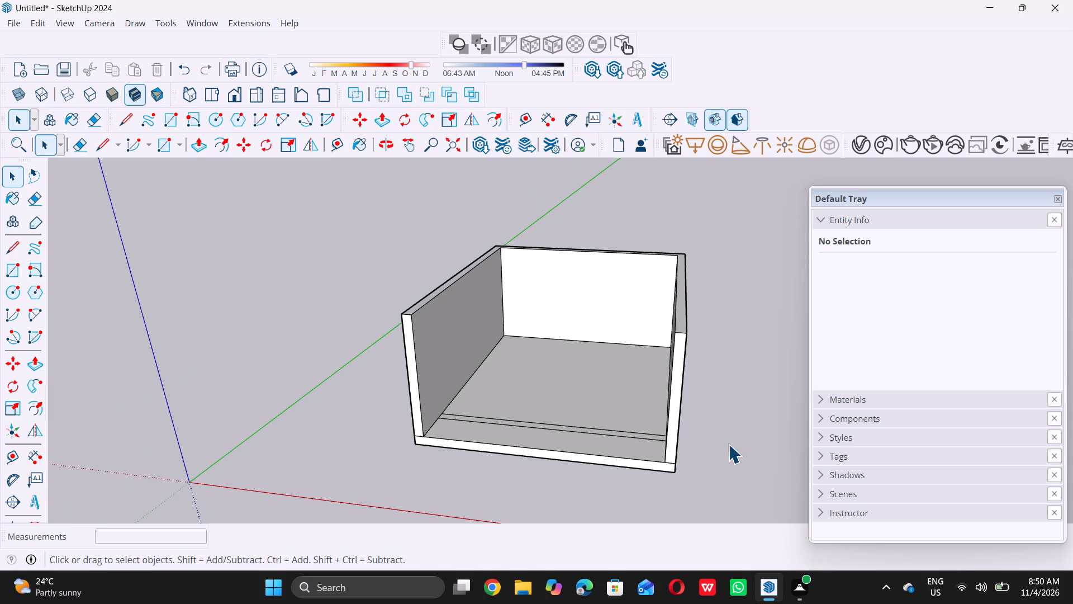
pyautogui.scroll(1, 728, 443)
pyautogui.moveTo(728, 443); pyautogui.dragTo(711, 409, button='middle')
pyautogui.middleClick(711, 409)
pyautogui.scroll(-4, 702, 400)
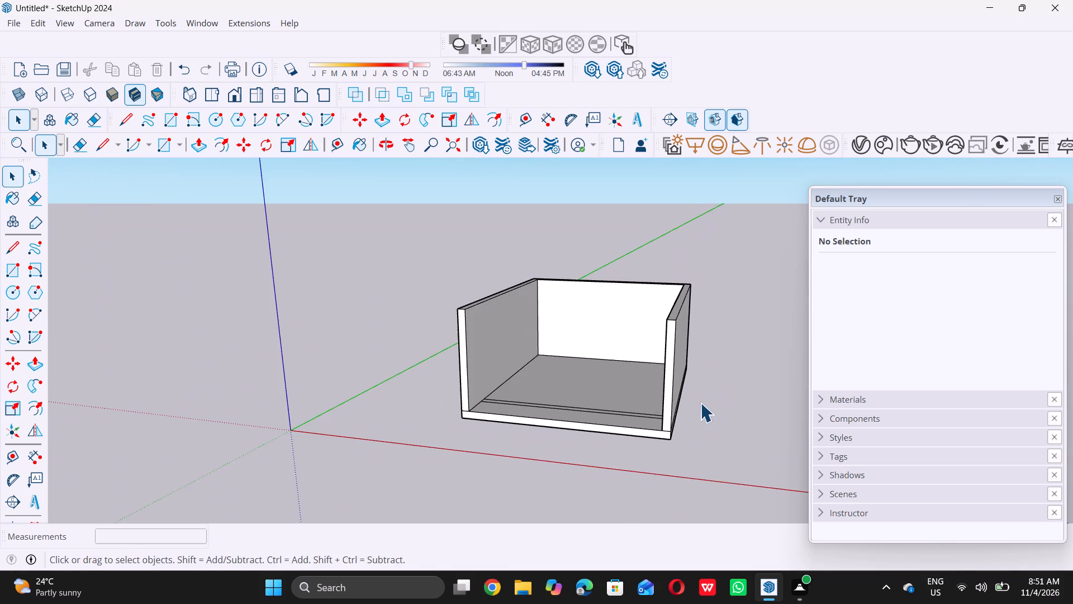
pyautogui.moveTo(727, 464); pyautogui.dragTo(647, 493, button='middle')
pyautogui.scroll(6, 567, 437)
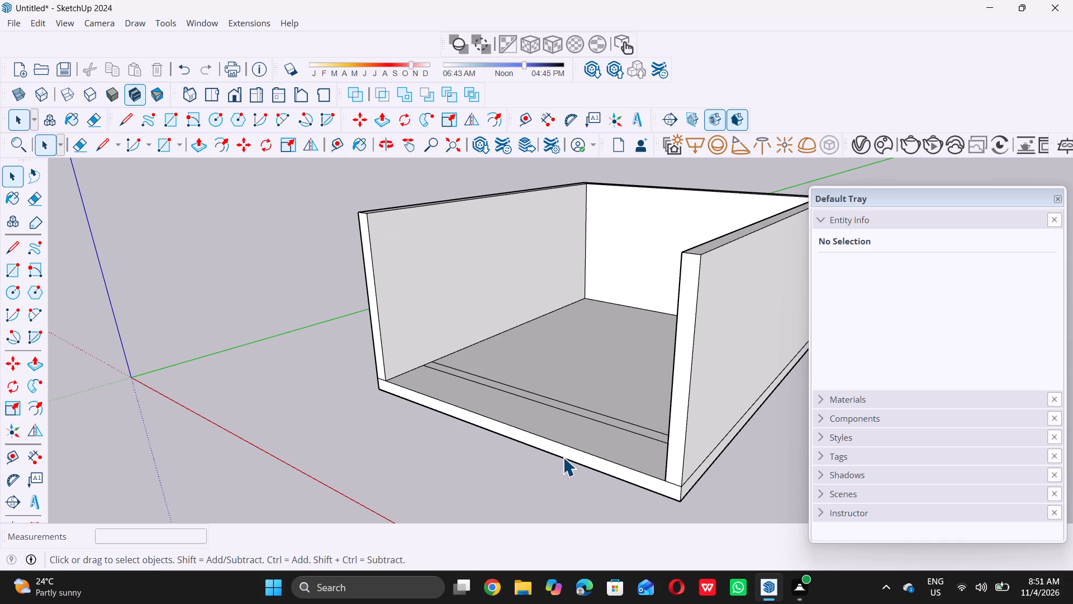
pyautogui.scroll(1, 573, 456)
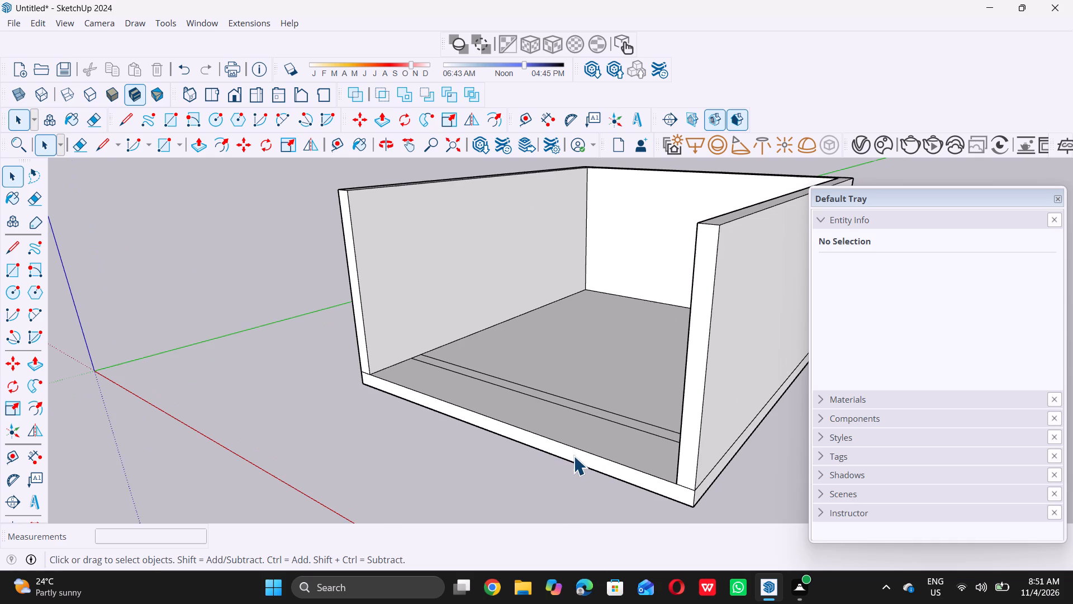
pyautogui.doubleClick(574, 456)
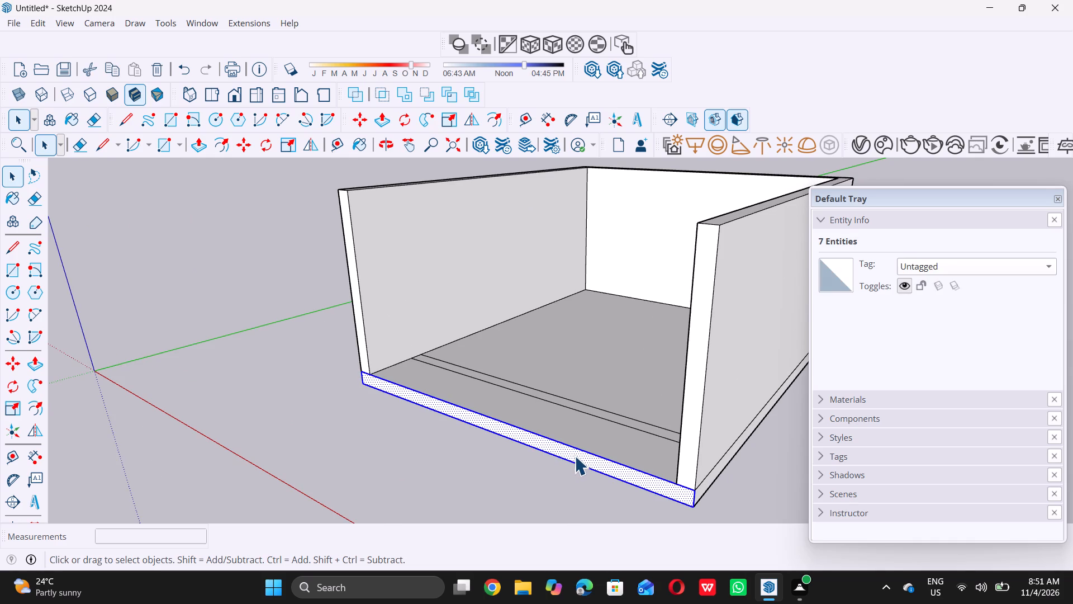
pyautogui.scroll(-2, 575, 456)
pyautogui.press('p')
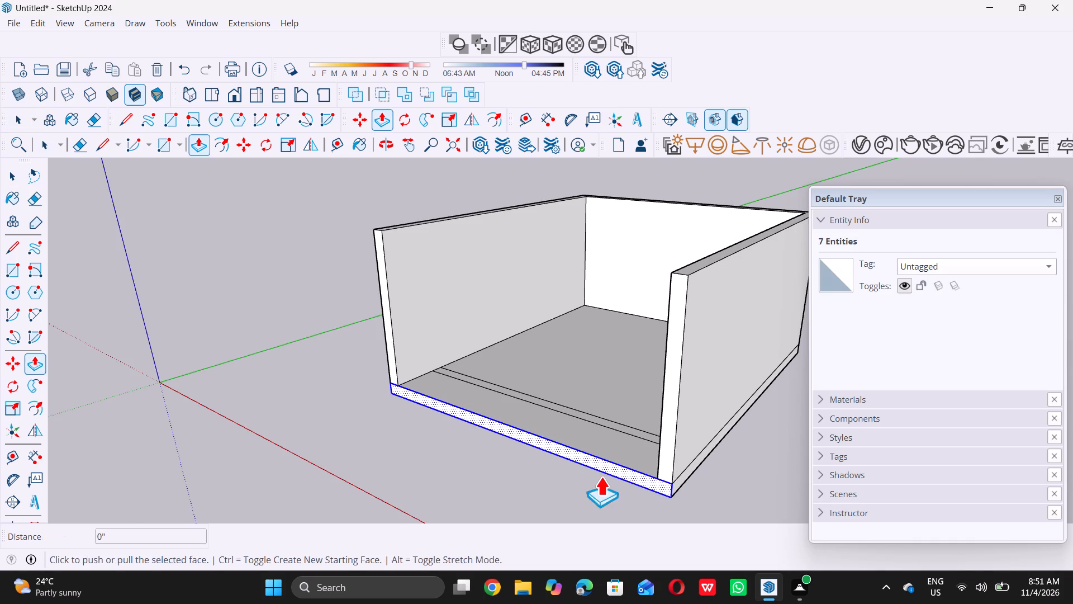
pyautogui.click(618, 468)
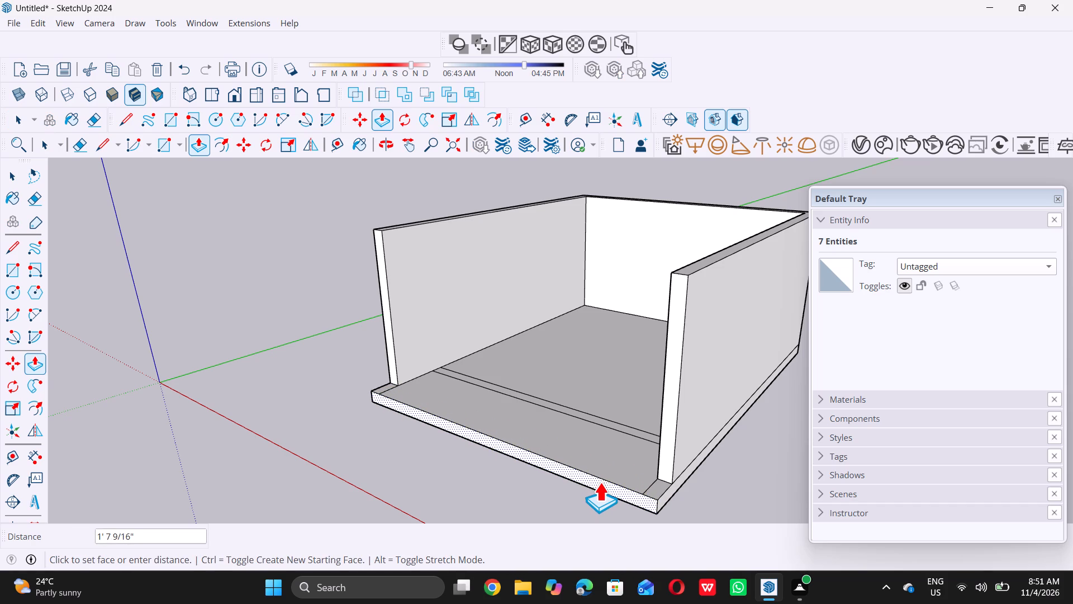
pyautogui.tripleClick(597, 483)
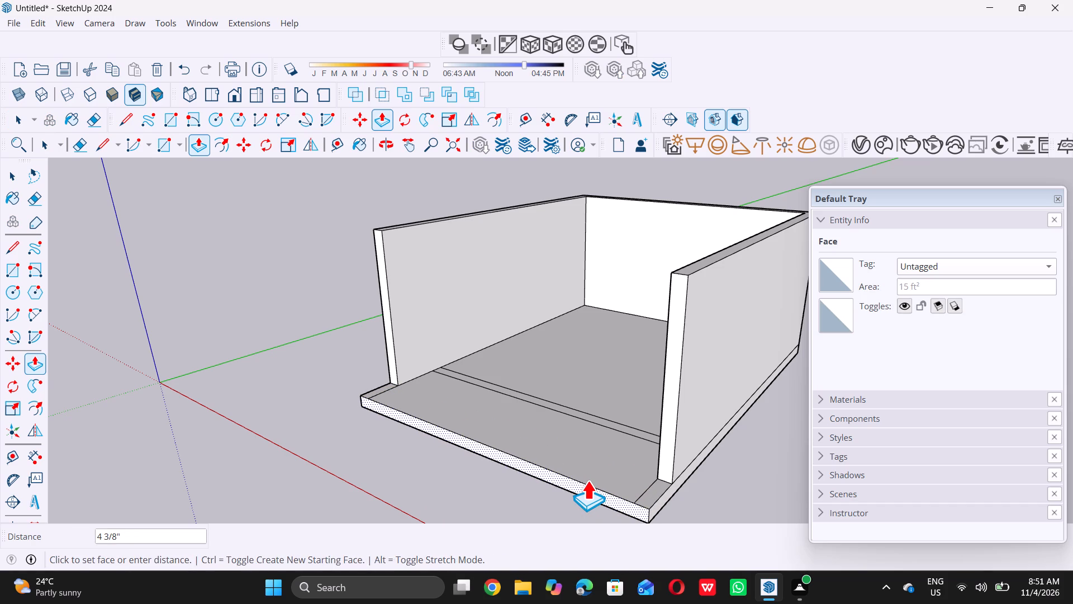
pyautogui.click(587, 480)
pyautogui.press('space')
pyautogui.click(511, 491)
# Push/Pull the right wall's front end face forward to the slab's front edge.
pyautogui.scroll(-5, 545, 446)
pyautogui.scroll(5, 616, 454)
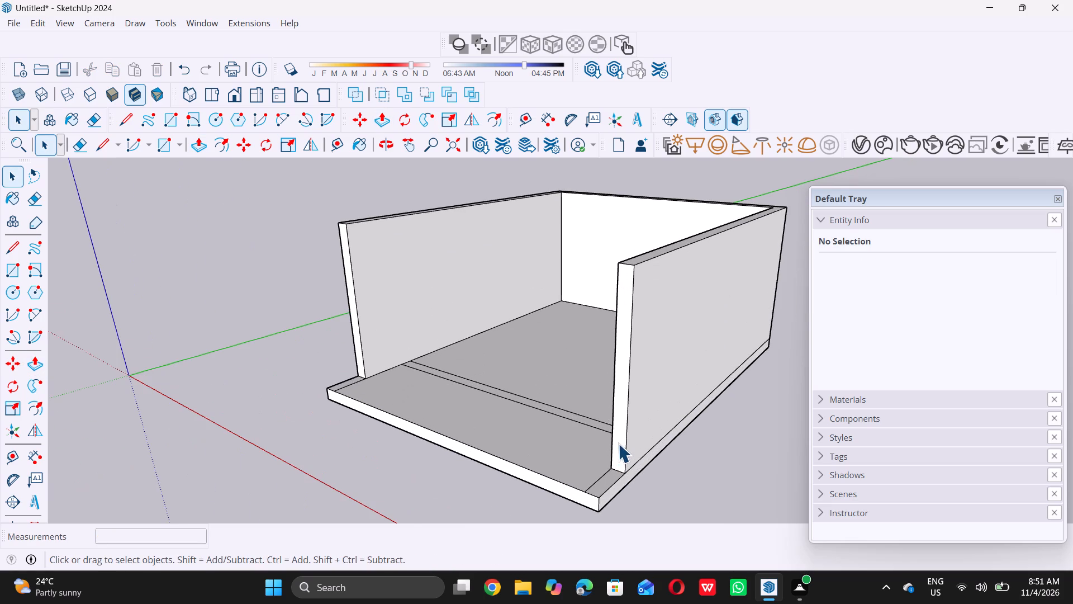
pyautogui.doubleClick(618, 443)
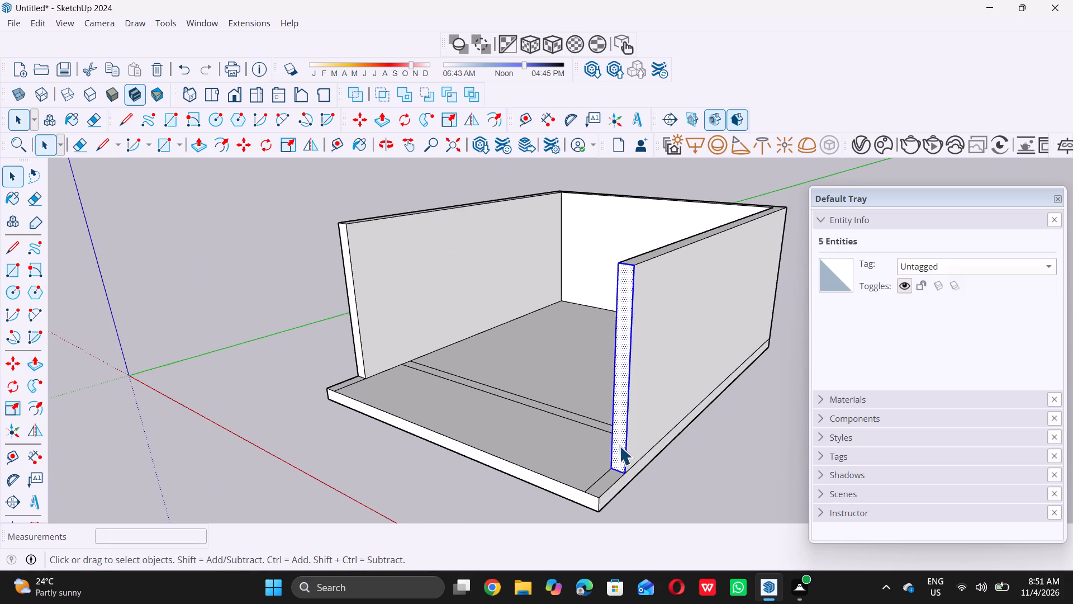
pyautogui.press('p')
pyautogui.doubleClick(619, 446)
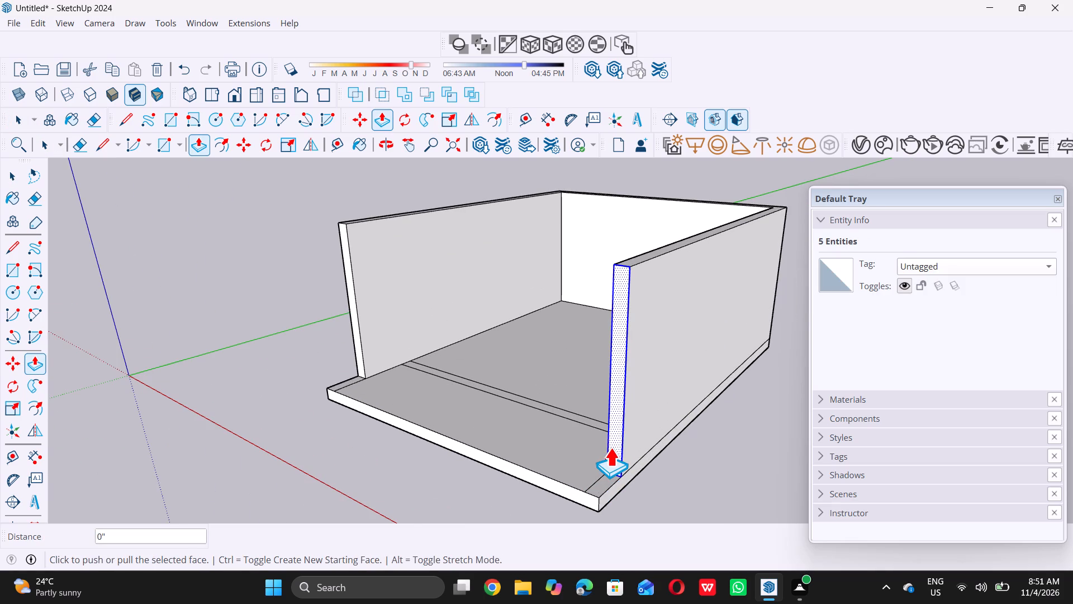
pyautogui.doubleClick(610, 444)
pyautogui.click(604, 453)
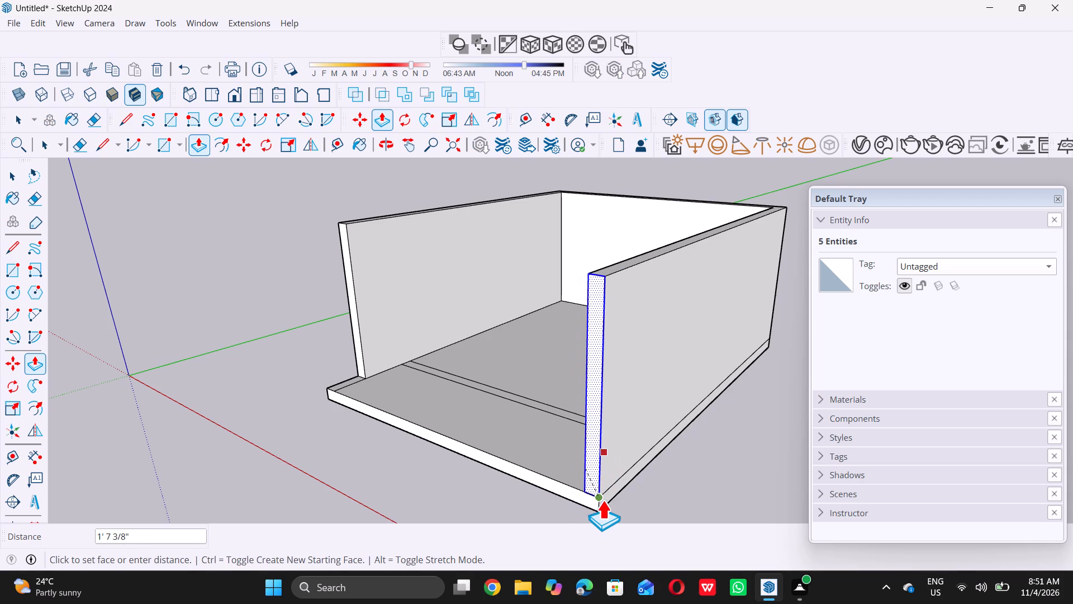
pyautogui.doubleClick(602, 501)
# Push/Pull the left wall's front end face forward about 2' 4 1/8" to the slab's front edge.
pyautogui.scroll(-5, 613, 493)
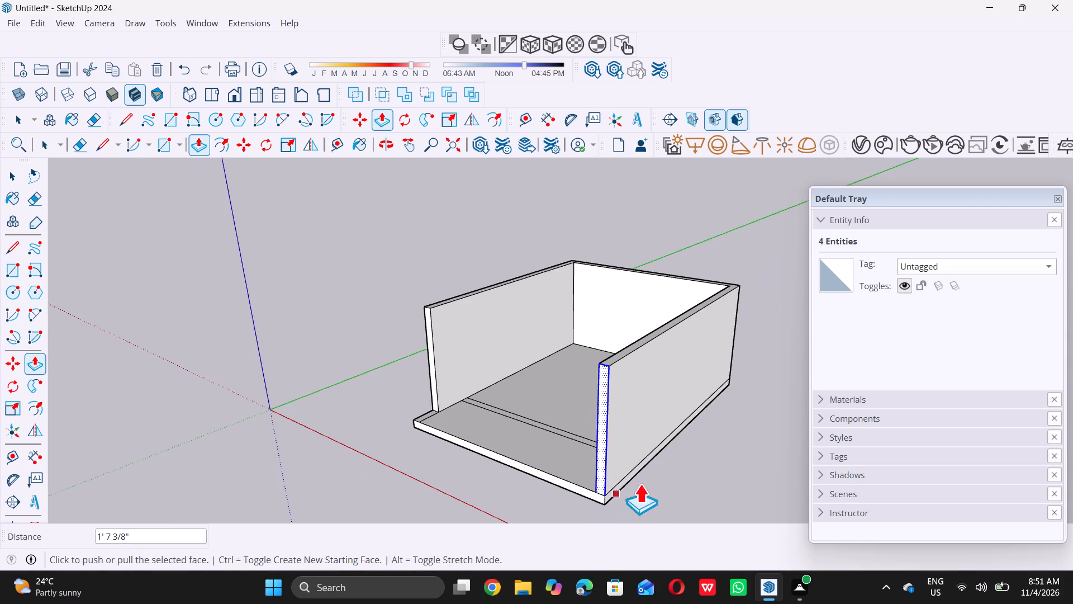
pyautogui.scroll(7, 341, 385)
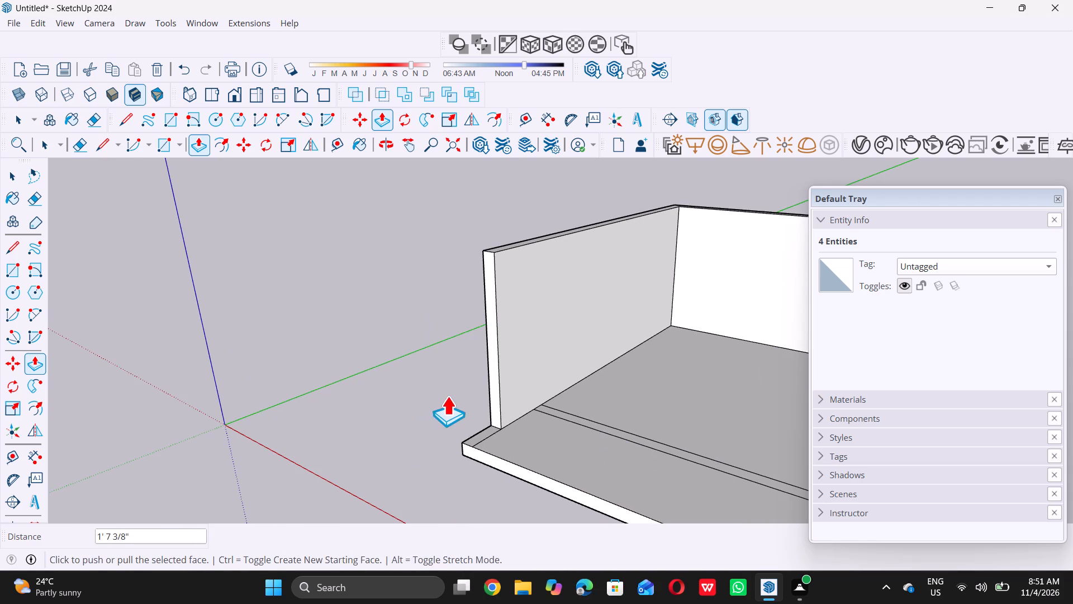
pyautogui.press('space')
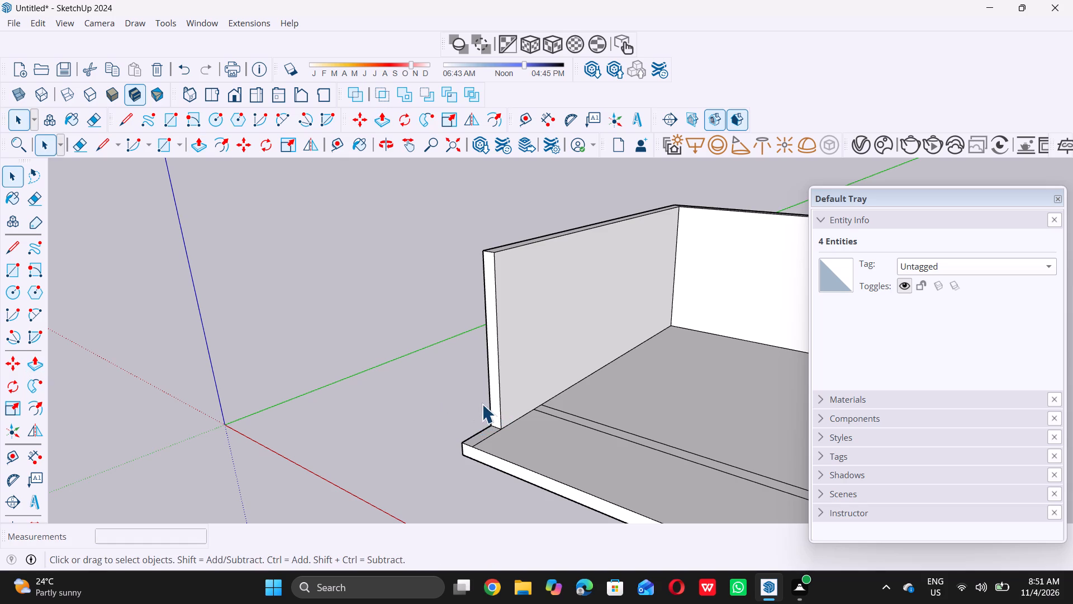
pyautogui.scroll(5, 487, 403)
pyautogui.doubleClick(492, 404)
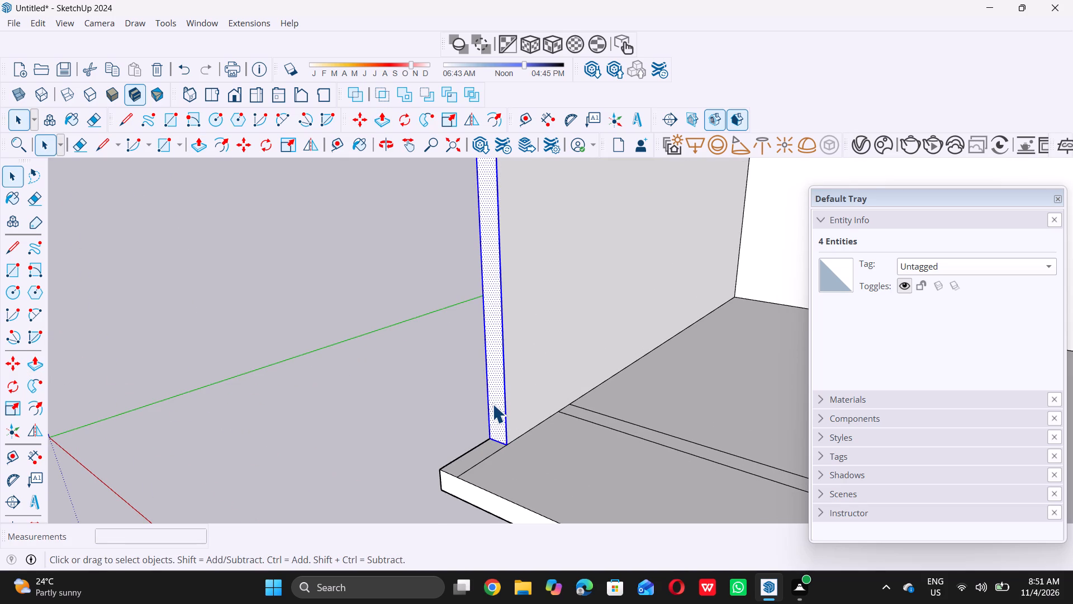
pyautogui.press('p')
pyautogui.click(491, 405)
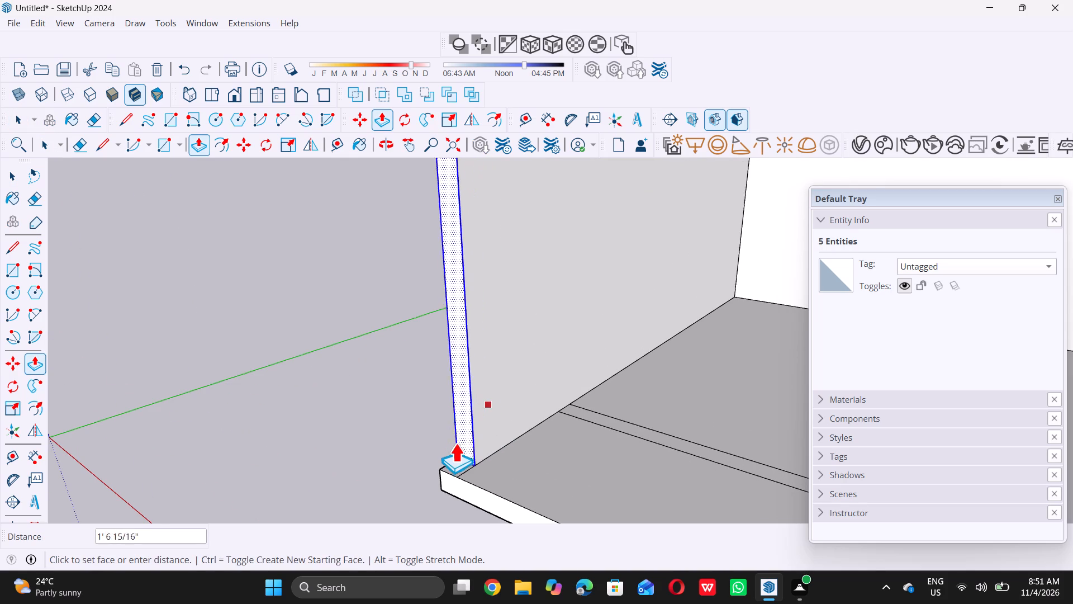
pyautogui.tripleClick(461, 484)
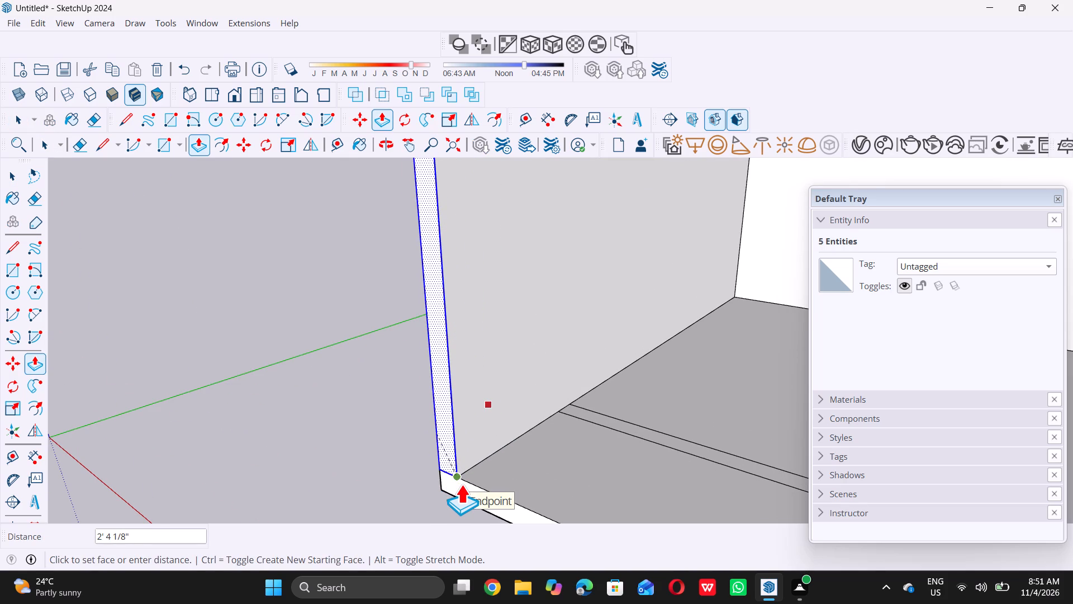
pyautogui.press('space')
pyautogui.click(356, 425)
# Place a guide line on the slab, parallel to its front edge and 9" inward from it.
pyautogui.scroll(-12, 358, 423)
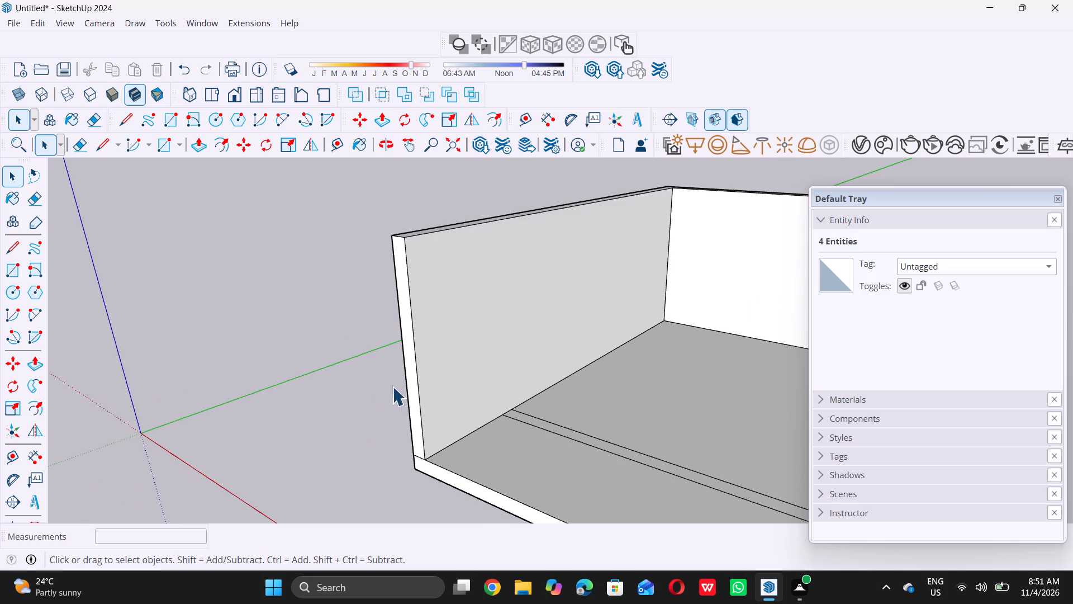
pyautogui.scroll(-10, 392, 386)
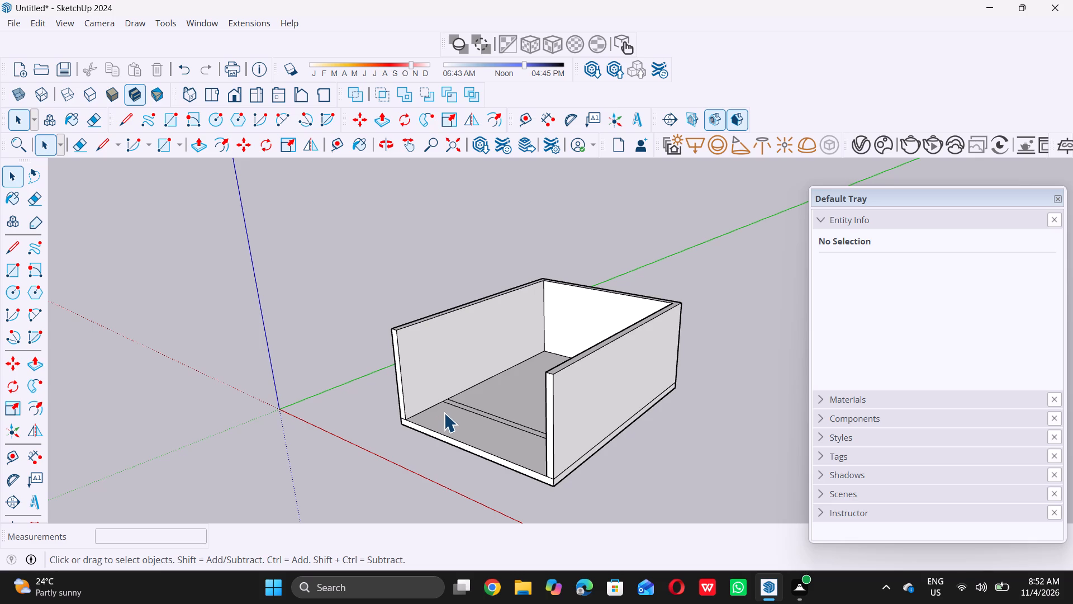
pyautogui.scroll(-3, 456, 407)
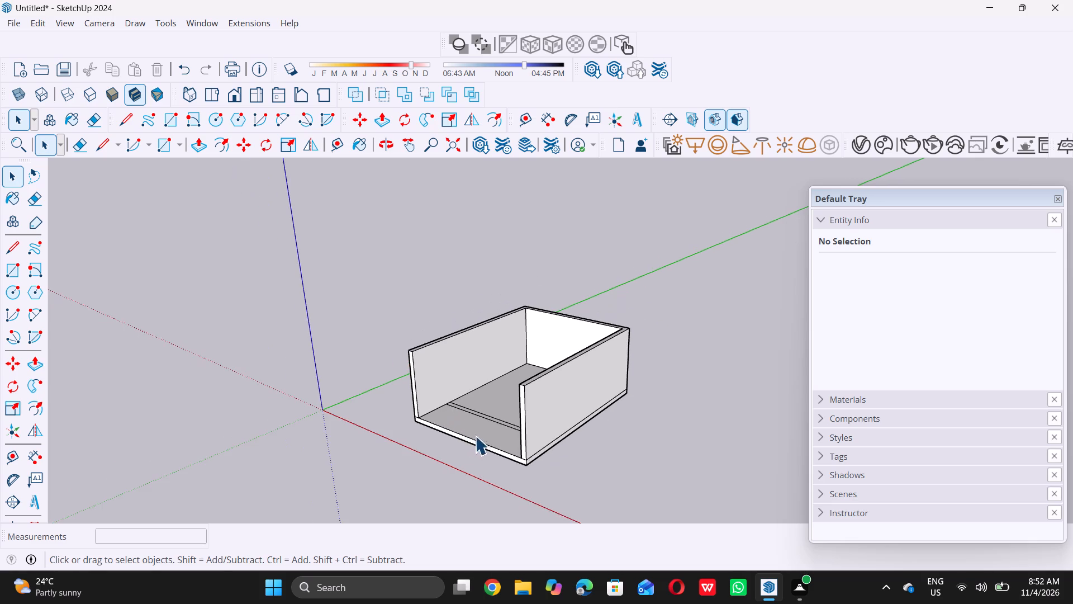
pyautogui.moveTo(475, 436); pyautogui.dragTo(561, 396, button='middle')
pyautogui.middleClick(561, 396)
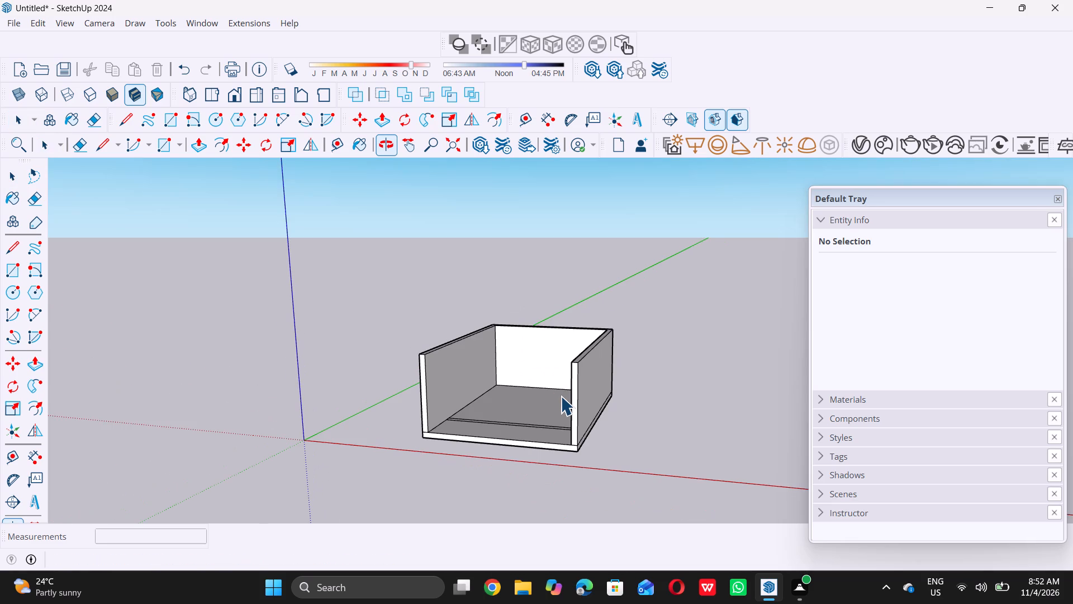
pyautogui.scroll(1, 561, 396)
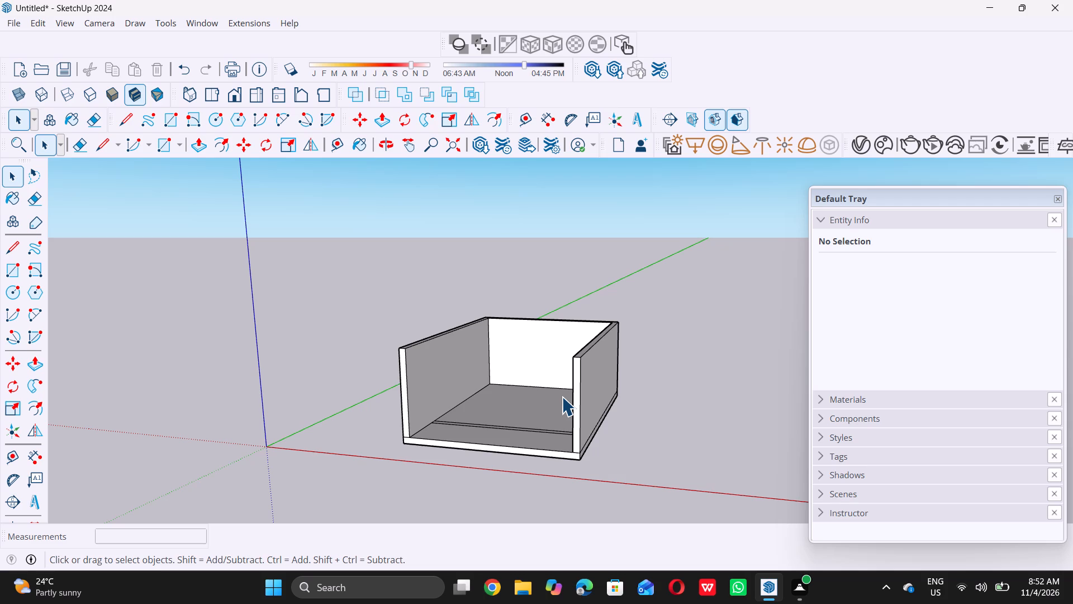
pyautogui.moveTo(484, 397); pyautogui.dragTo(333, 528, button='middle')
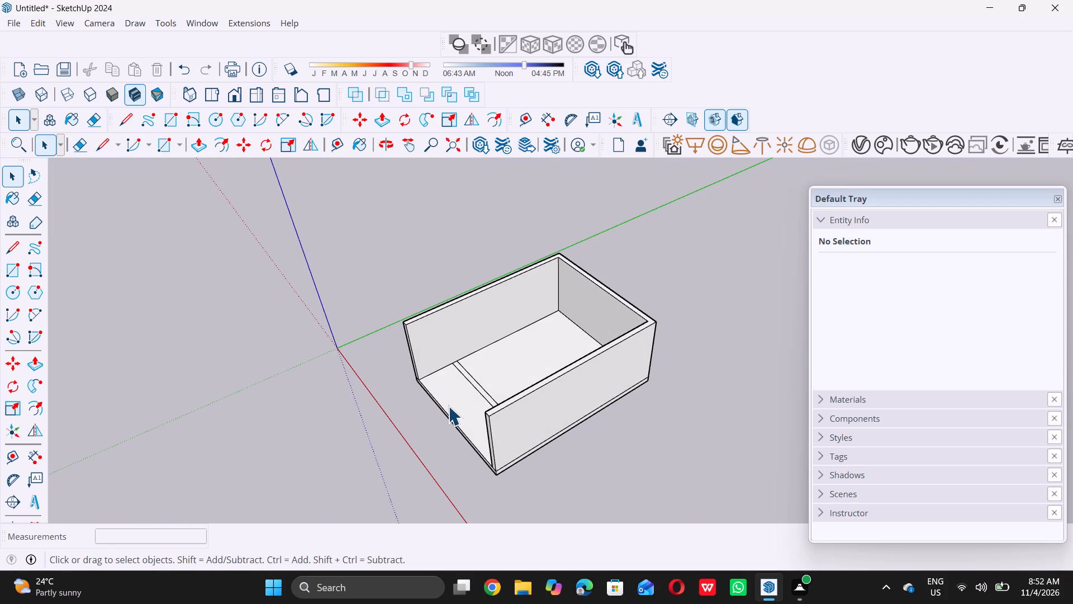
pyautogui.moveTo(441, 407); pyautogui.dragTo(424, 415, button='middle')
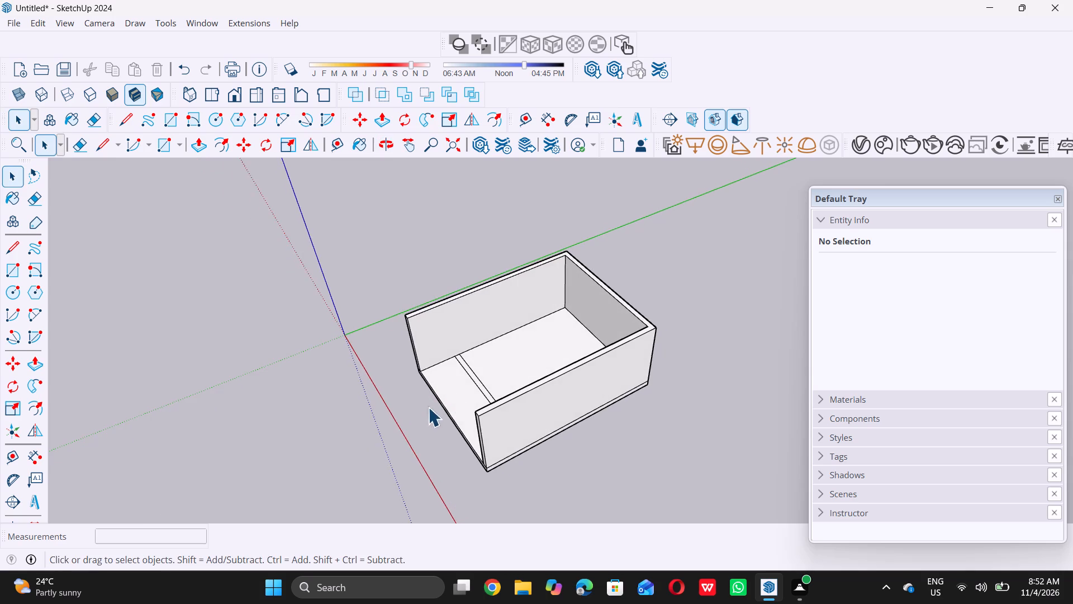
pyautogui.scroll(8, 466, 378)
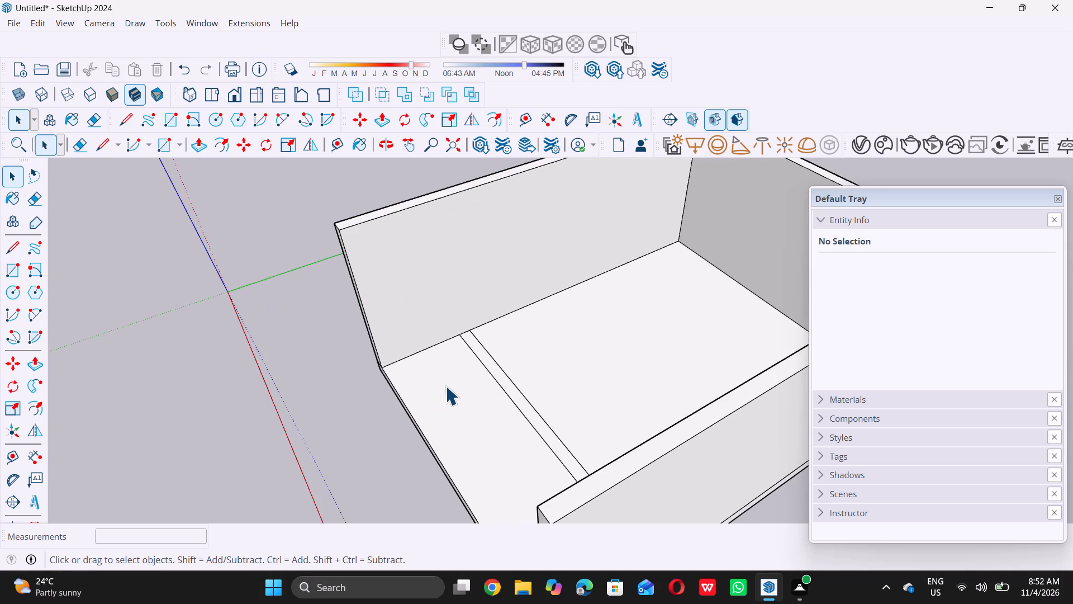
pyautogui.scroll(-1, 457, 375)
pyautogui.scroll(2, 465, 411)
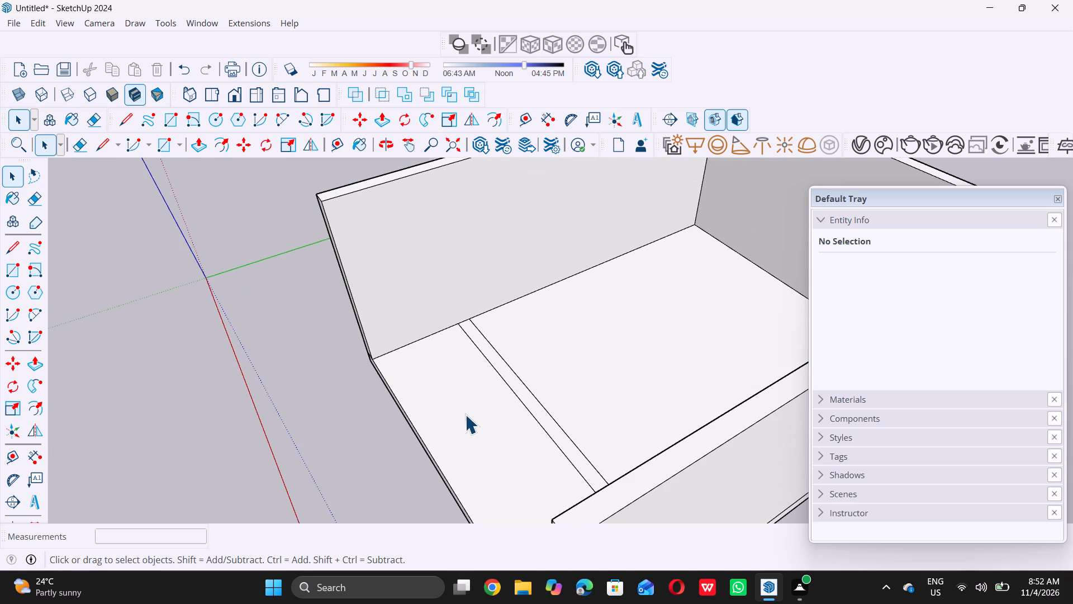
pyautogui.press('t')
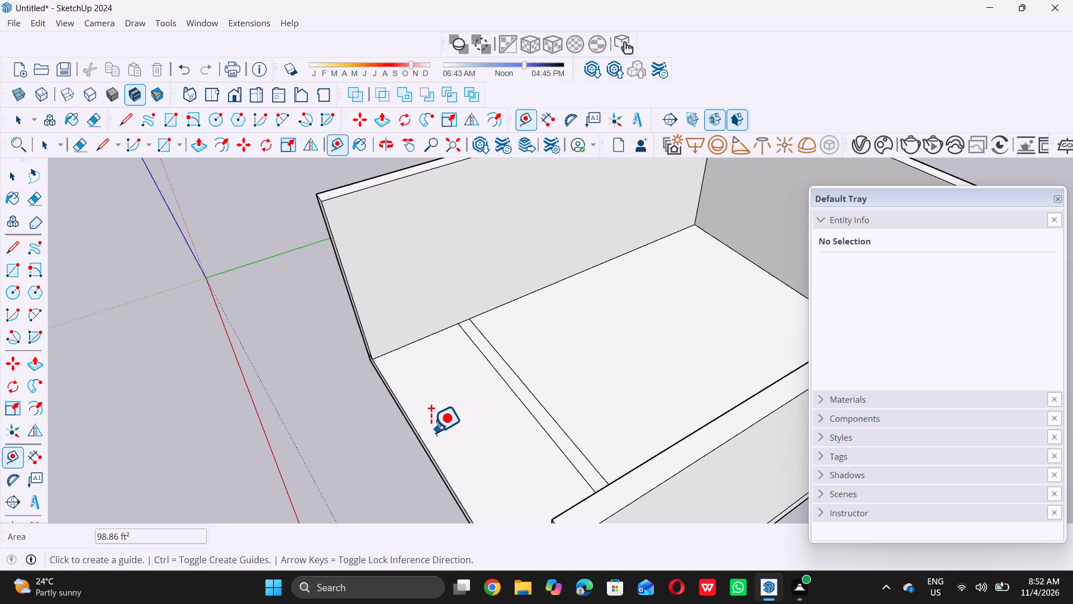
pyautogui.click(424, 436)
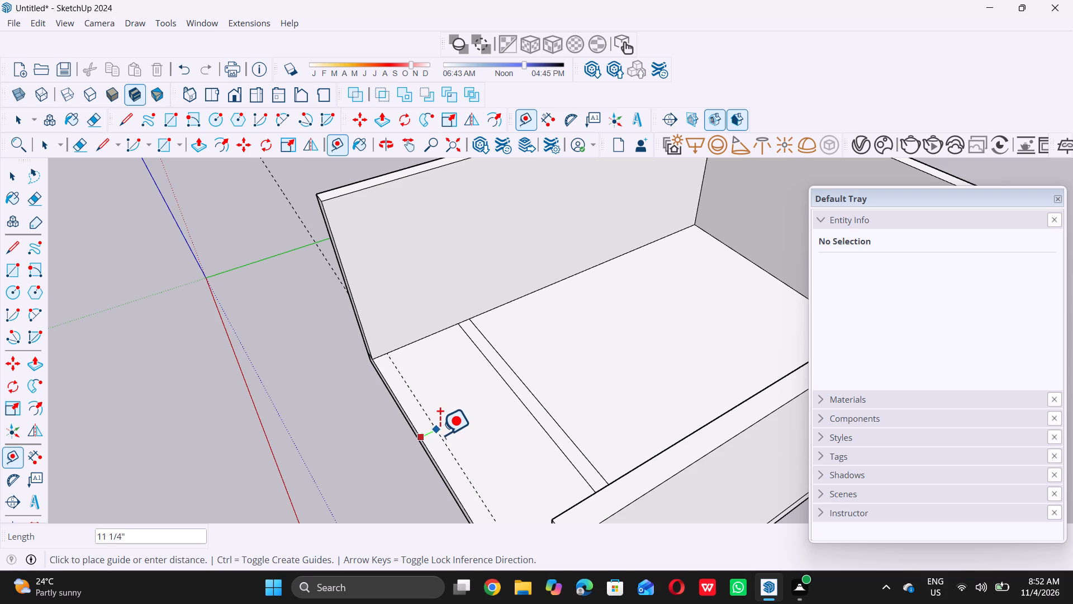
pyautogui.press('9')
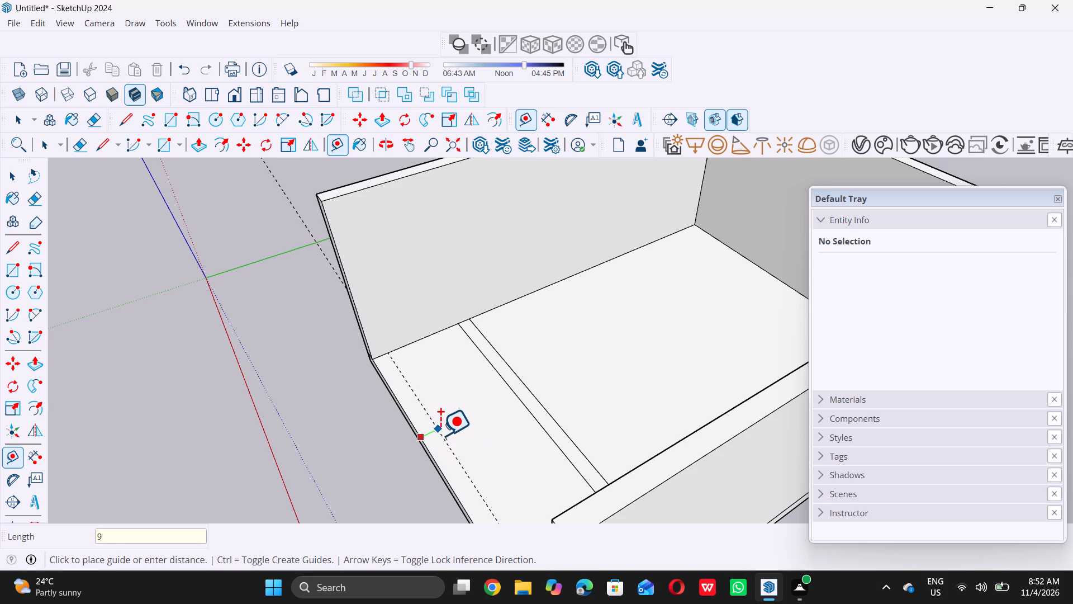
pyautogui.hotkey('shift', '"')
pyautogui.press('Return')
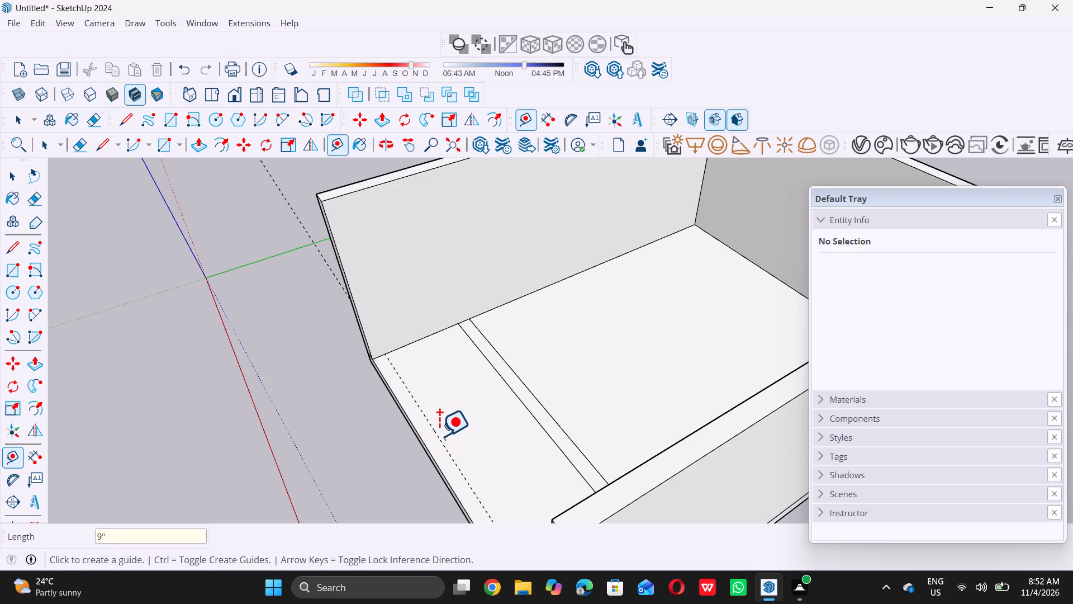
pyautogui.press('space')
# Draw a 9" by 18' 6" rectangle on the slab between the side walls, from the front edge to the guide line.
pyautogui.press('r')
pyautogui.scroll(-3, 473, 404)
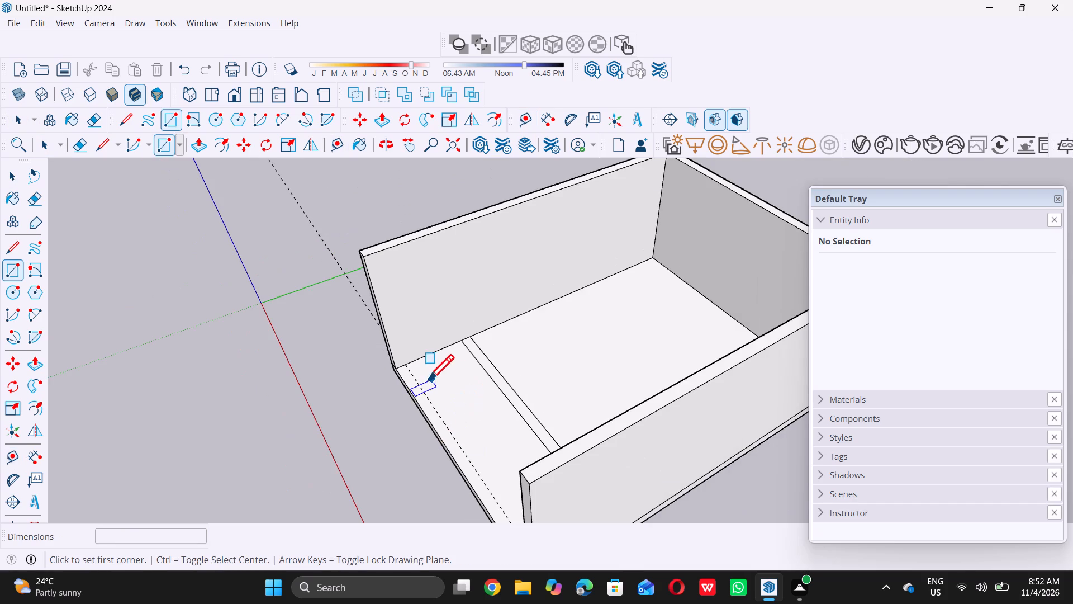
pyautogui.scroll(10, 392, 378)
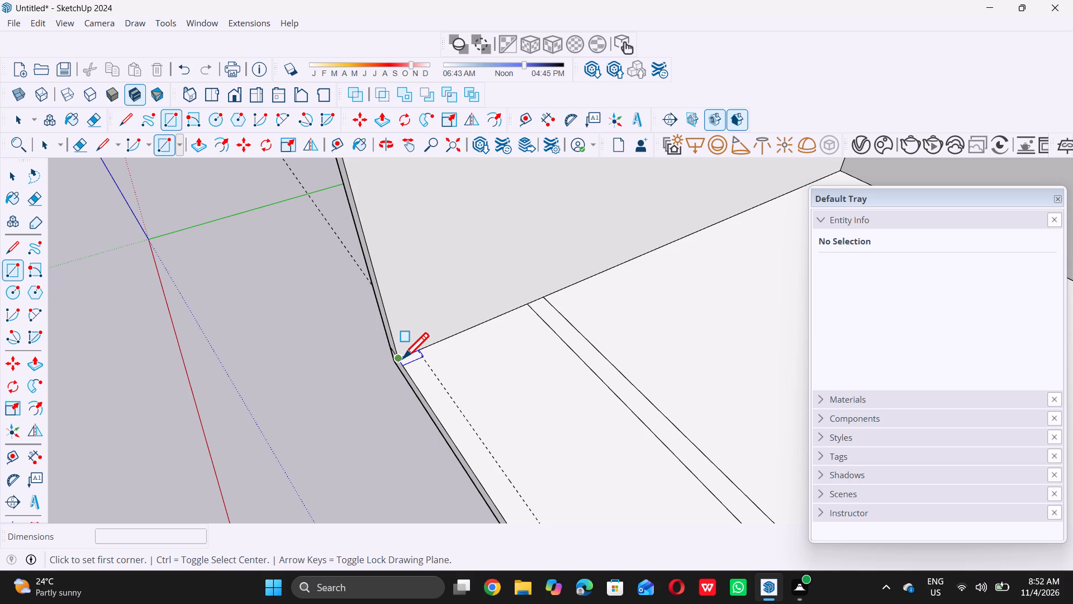
pyautogui.click(403, 358)
pyautogui.scroll(-6, 404, 358)
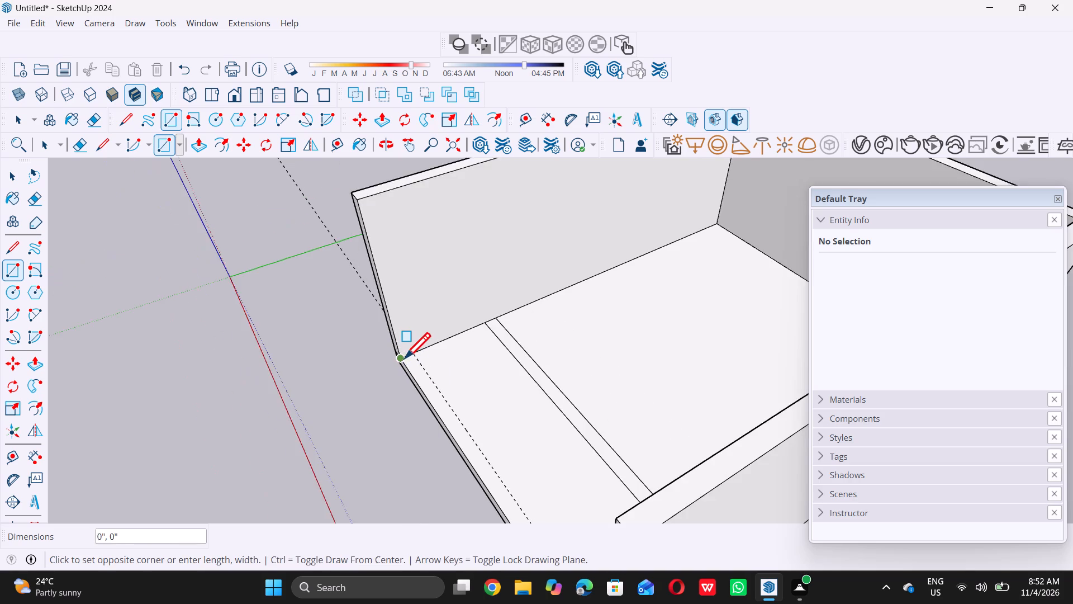
pyautogui.scroll(-4, 405, 358)
pyautogui.scroll(7, 473, 491)
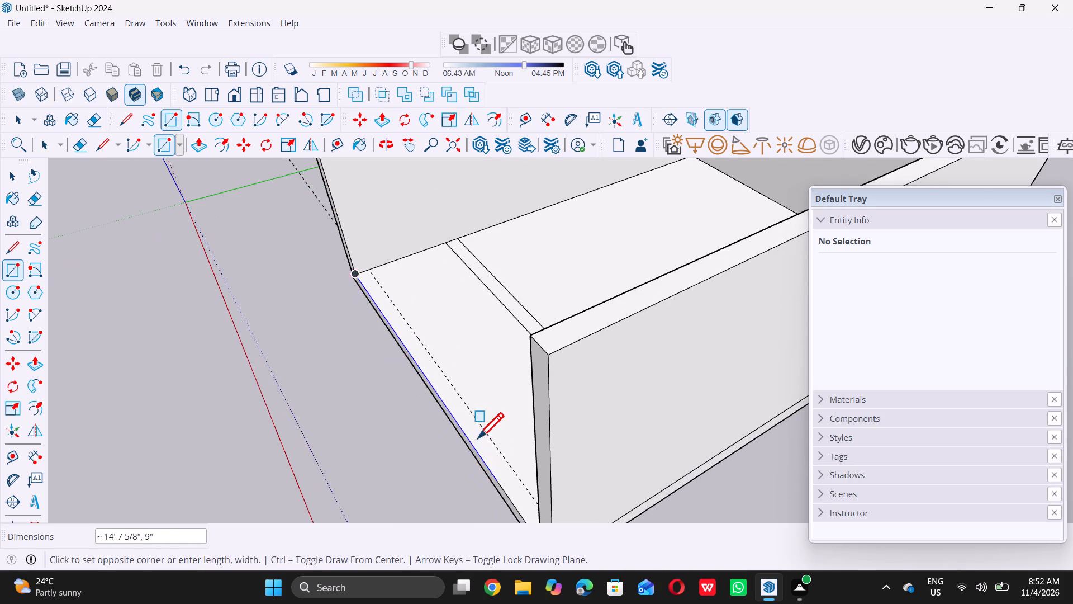
pyautogui.scroll(-6, 474, 411)
pyautogui.moveTo(483, 427); pyautogui.dragTo(489, 436, button='middle')
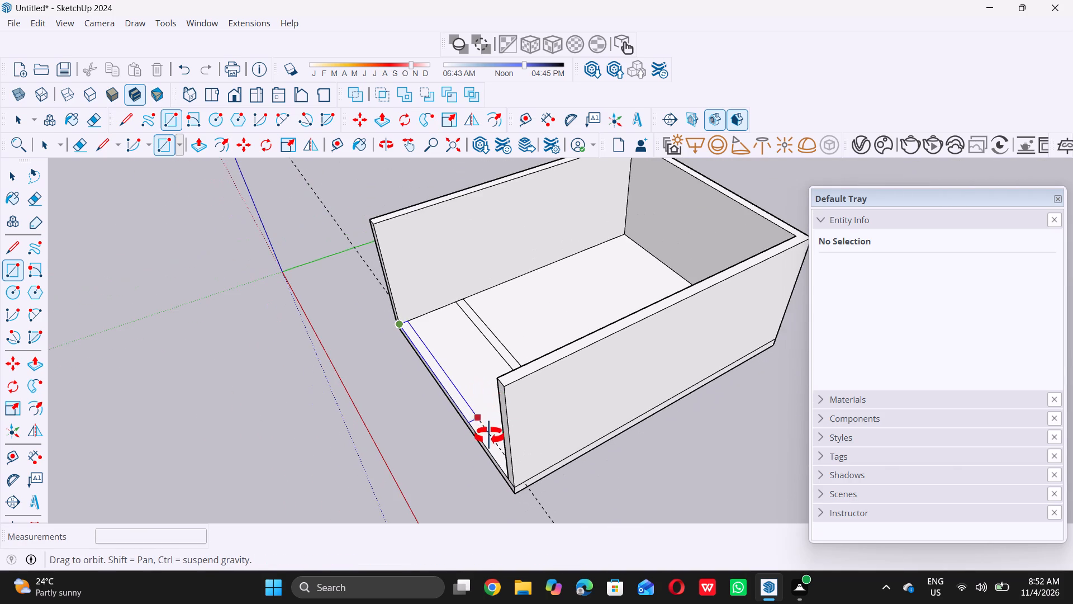
pyautogui.moveTo(489, 436); pyautogui.dragTo(658, 478, button='middle')
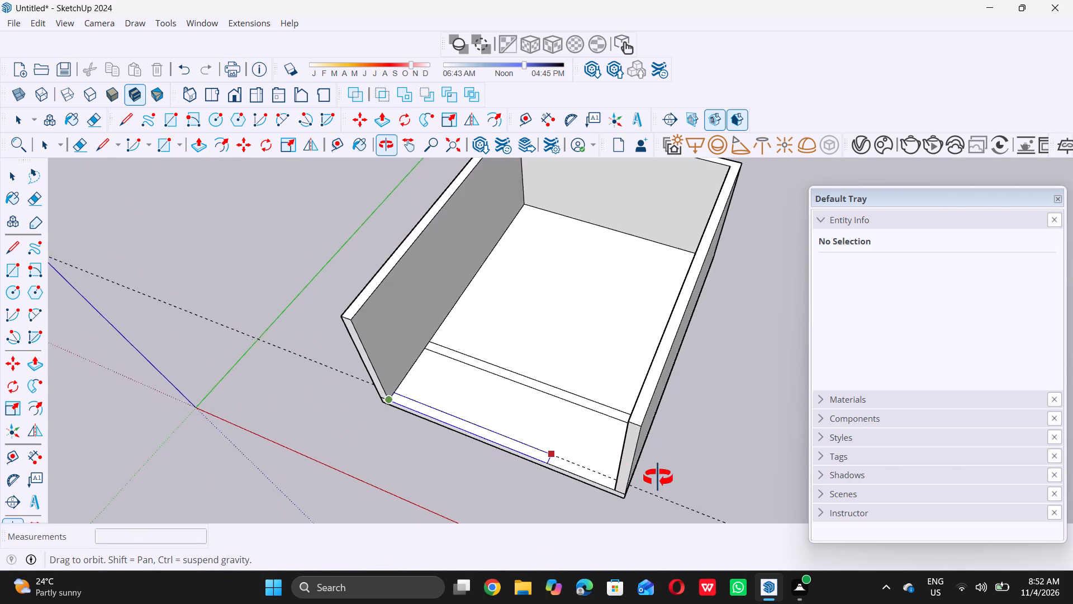
pyautogui.moveTo(658, 478); pyautogui.dragTo(719, 479, button='middle')
pyautogui.middleClick(719, 479)
pyautogui.middleClick(719, 479)
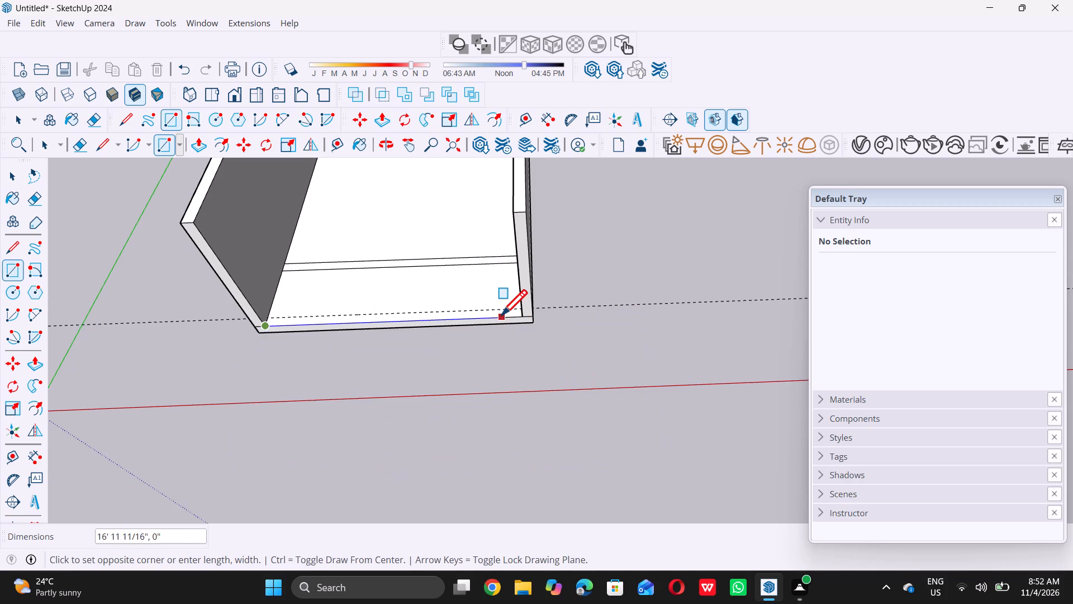
pyautogui.scroll(12, 501, 314)
pyautogui.middleClick(529, 308)
pyautogui.middleClick(545, 315)
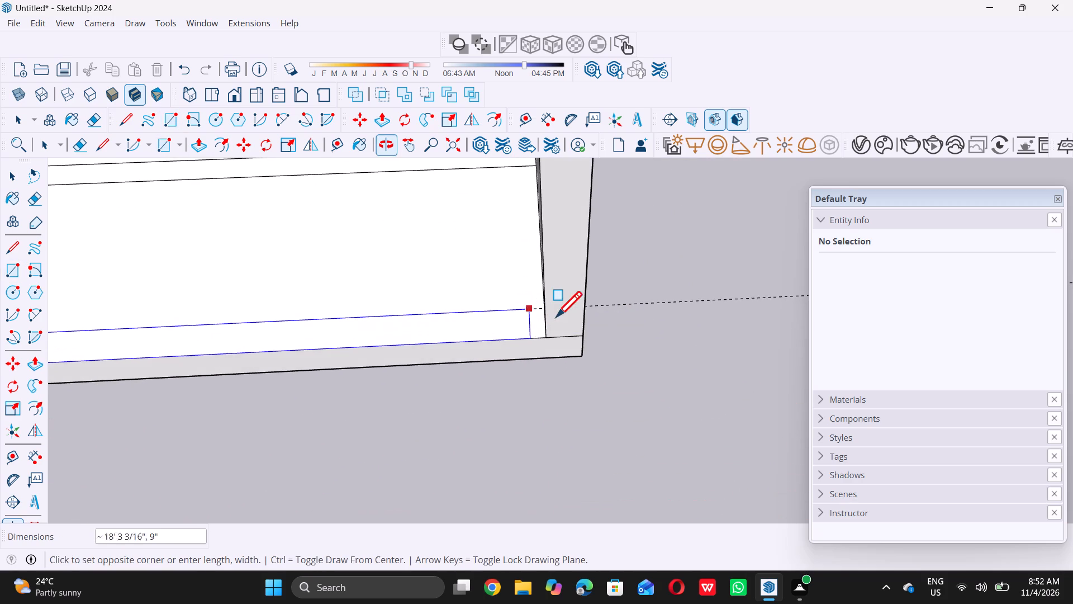
pyautogui.scroll(7, 530, 315)
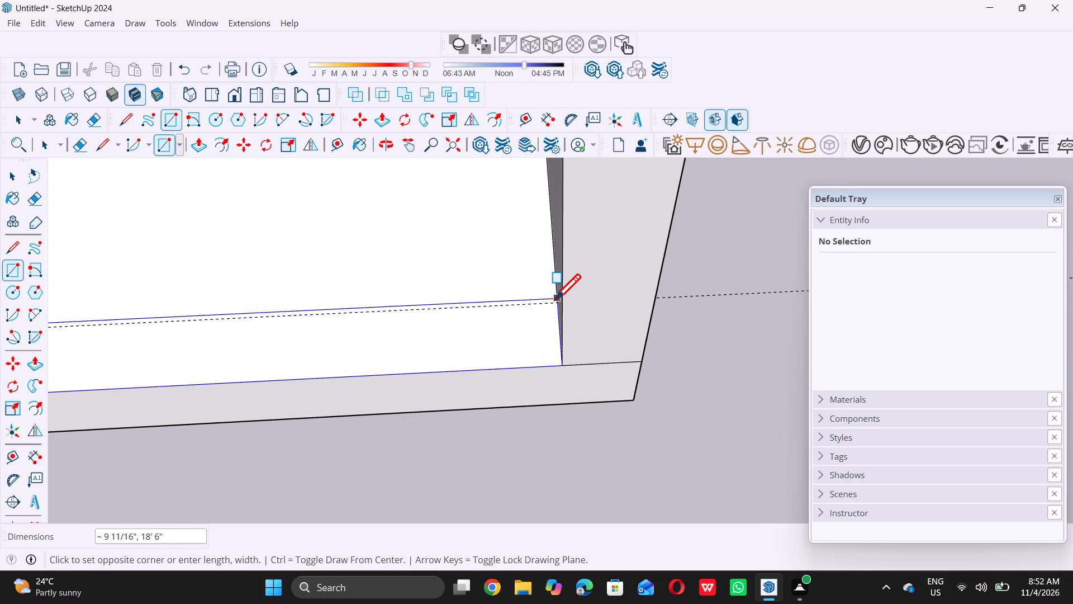
pyautogui.doubleClick(556, 306)
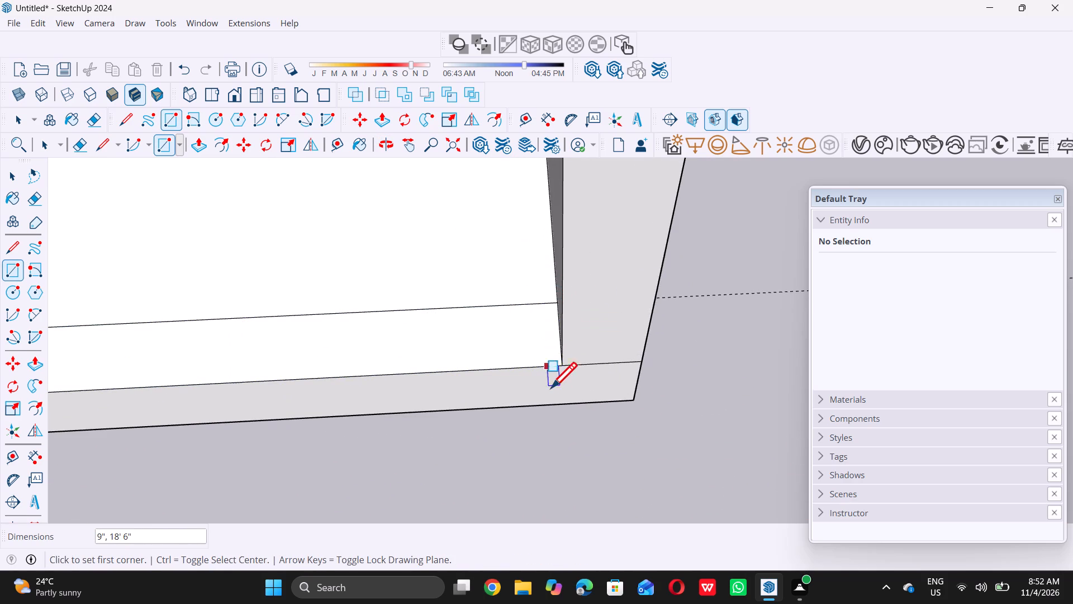
pyautogui.press('space')
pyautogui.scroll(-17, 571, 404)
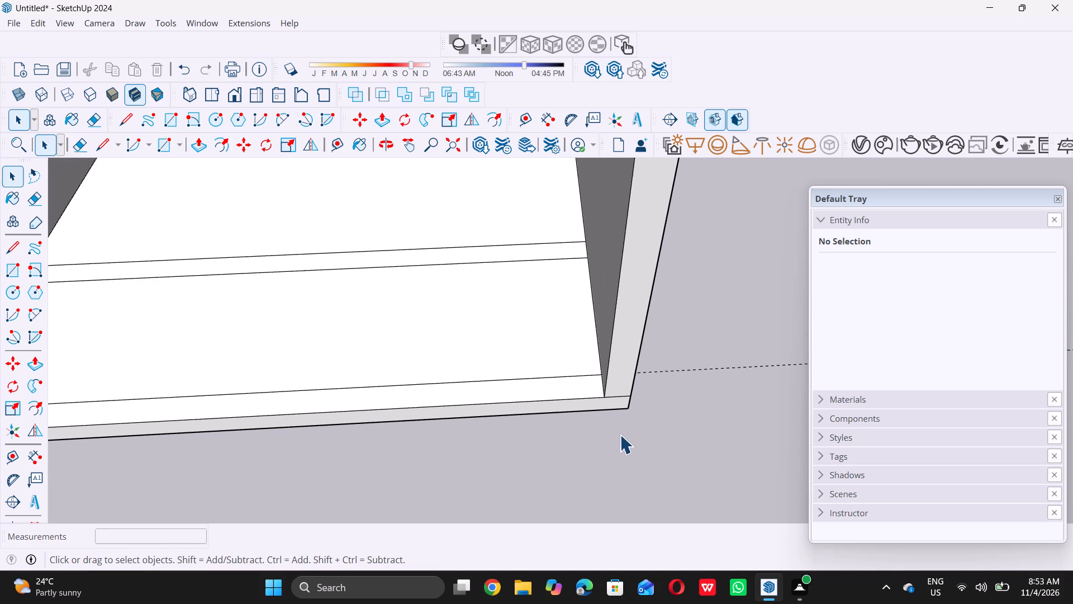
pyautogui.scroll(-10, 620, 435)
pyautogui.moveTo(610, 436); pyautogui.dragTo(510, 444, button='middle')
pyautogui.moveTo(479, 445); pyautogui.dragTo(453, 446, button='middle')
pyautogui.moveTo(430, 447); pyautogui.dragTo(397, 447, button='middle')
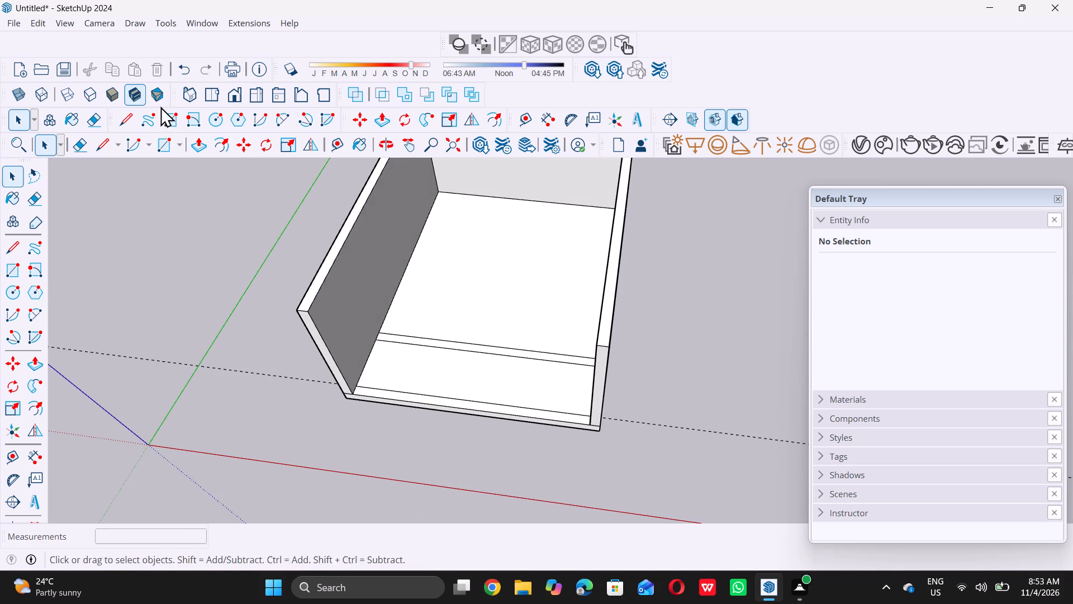
# Delete all guide lines from the model.
pyautogui.click(35, 25)
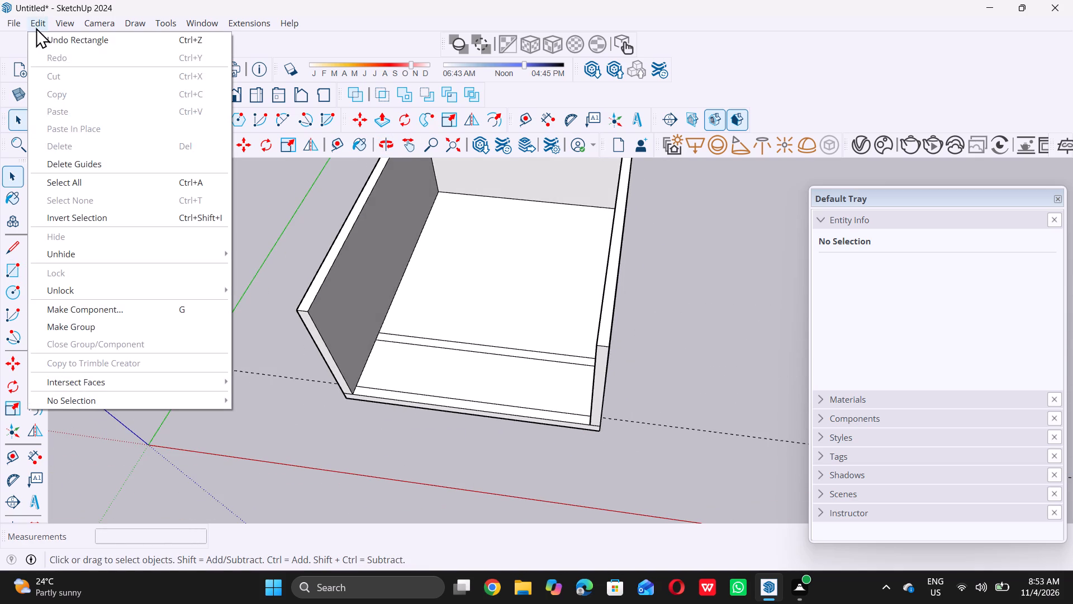
pyautogui.click(79, 163)
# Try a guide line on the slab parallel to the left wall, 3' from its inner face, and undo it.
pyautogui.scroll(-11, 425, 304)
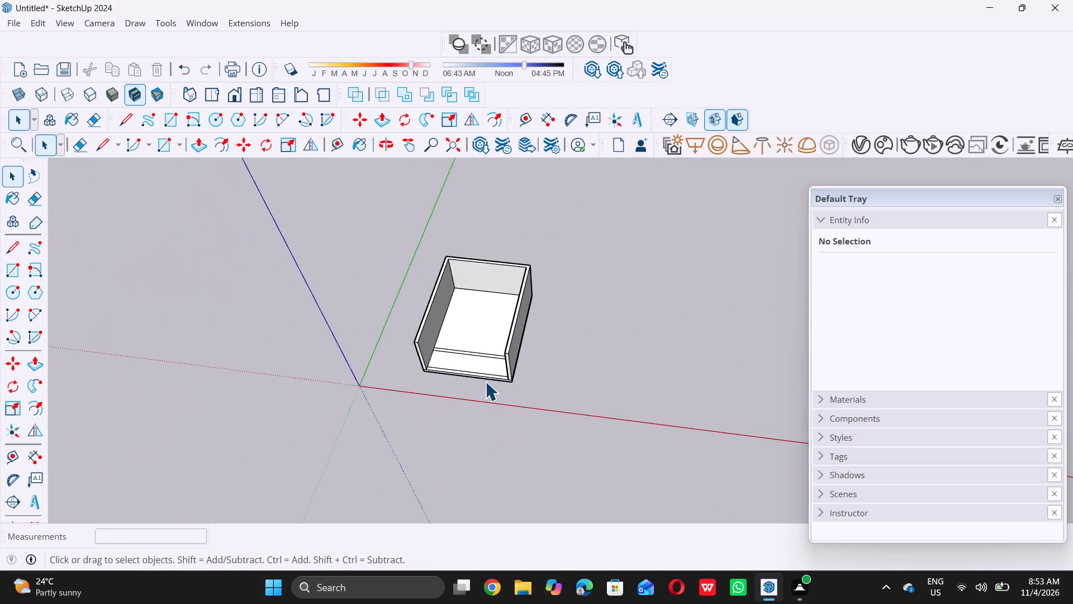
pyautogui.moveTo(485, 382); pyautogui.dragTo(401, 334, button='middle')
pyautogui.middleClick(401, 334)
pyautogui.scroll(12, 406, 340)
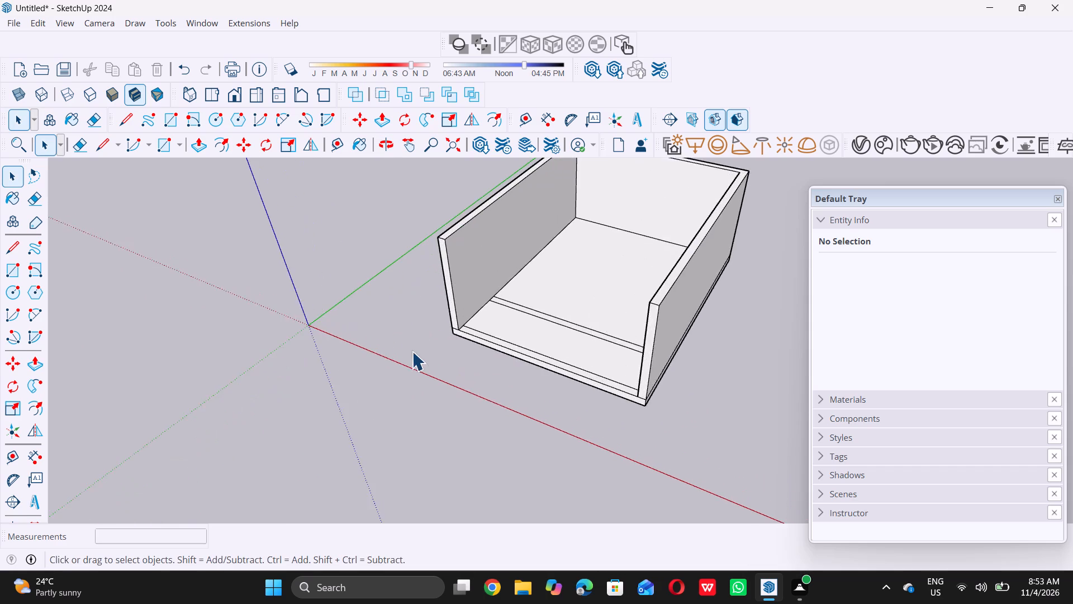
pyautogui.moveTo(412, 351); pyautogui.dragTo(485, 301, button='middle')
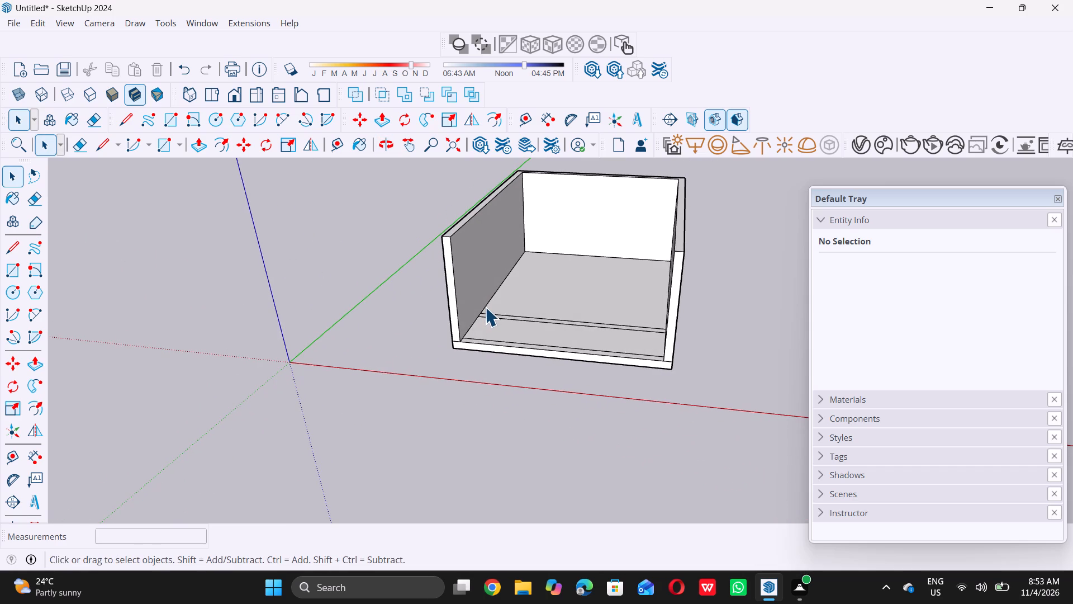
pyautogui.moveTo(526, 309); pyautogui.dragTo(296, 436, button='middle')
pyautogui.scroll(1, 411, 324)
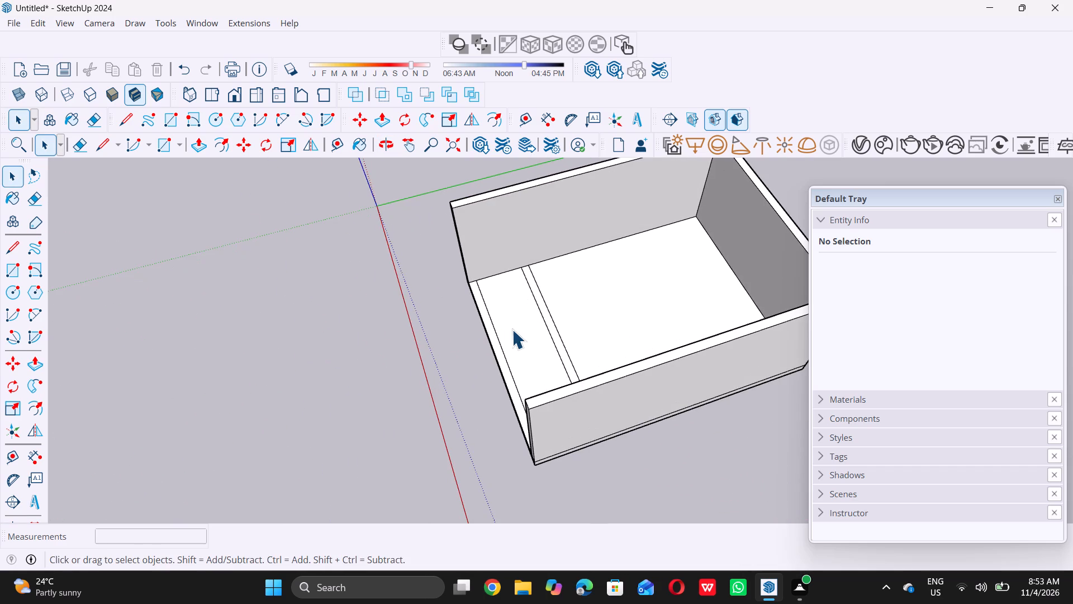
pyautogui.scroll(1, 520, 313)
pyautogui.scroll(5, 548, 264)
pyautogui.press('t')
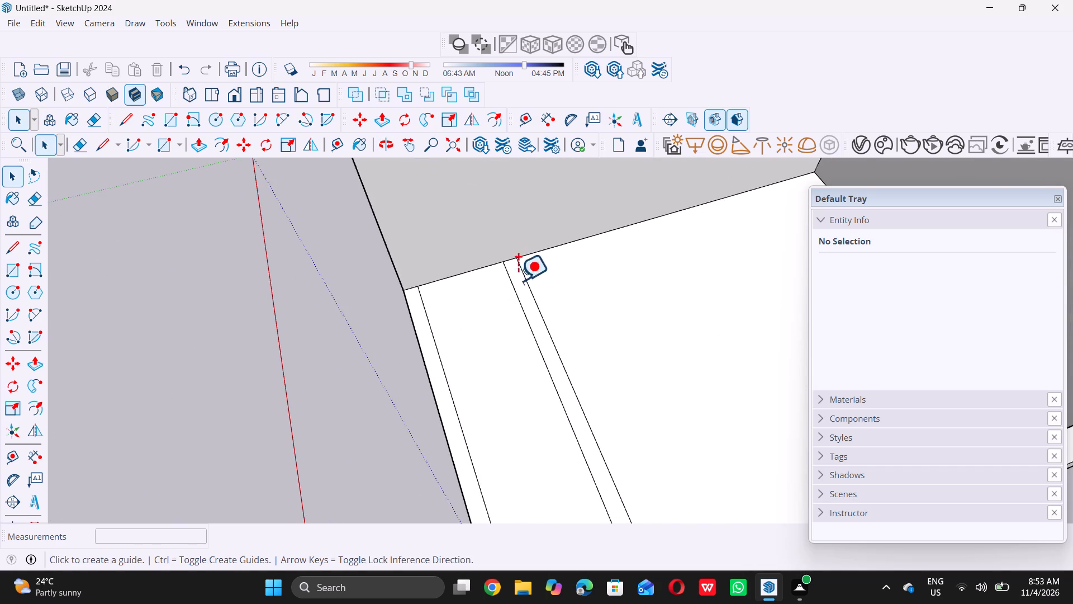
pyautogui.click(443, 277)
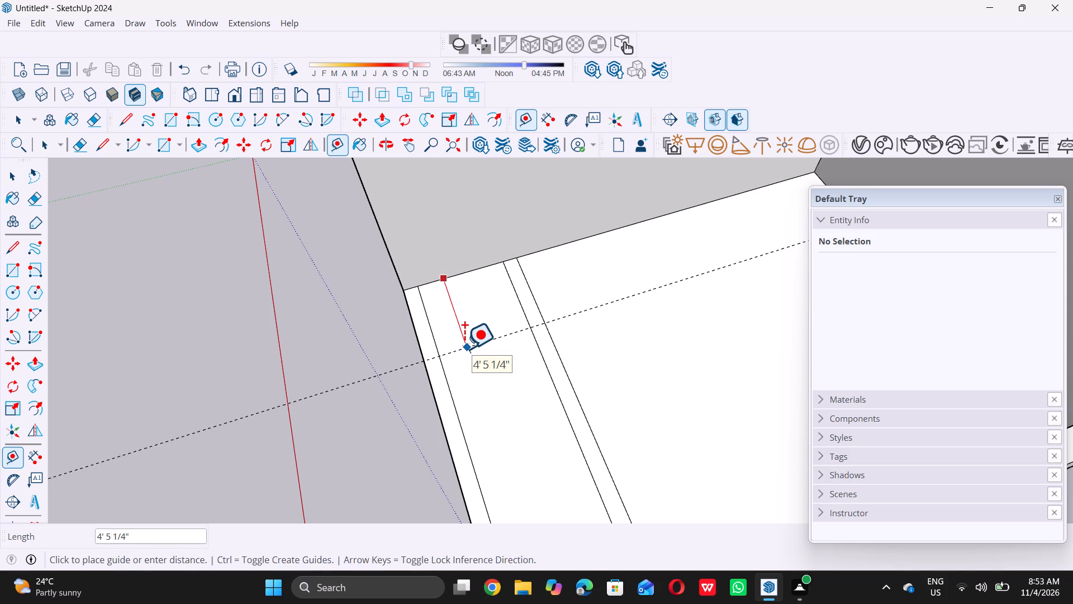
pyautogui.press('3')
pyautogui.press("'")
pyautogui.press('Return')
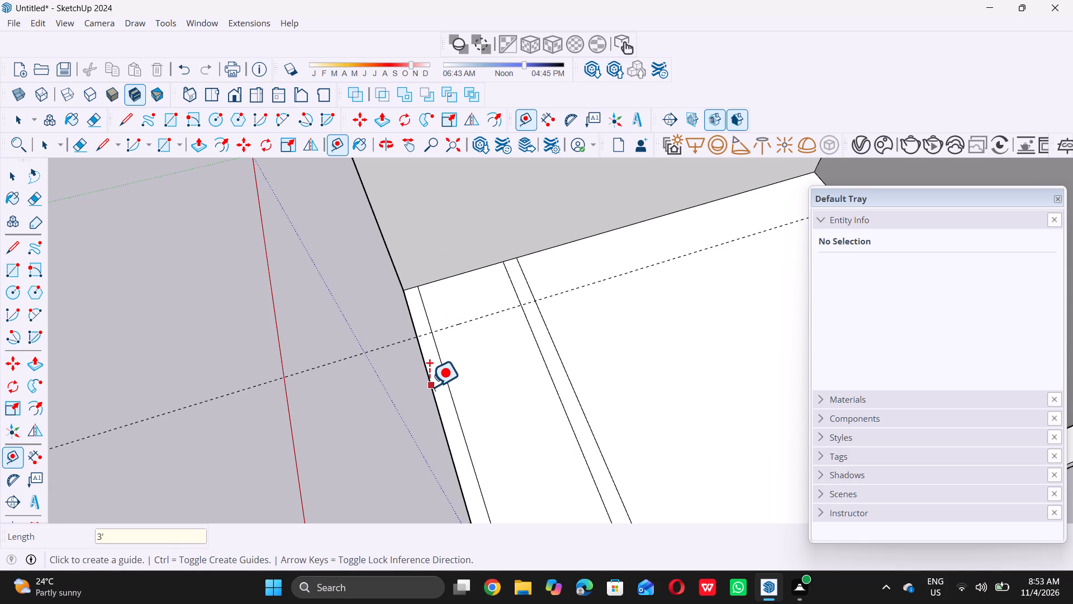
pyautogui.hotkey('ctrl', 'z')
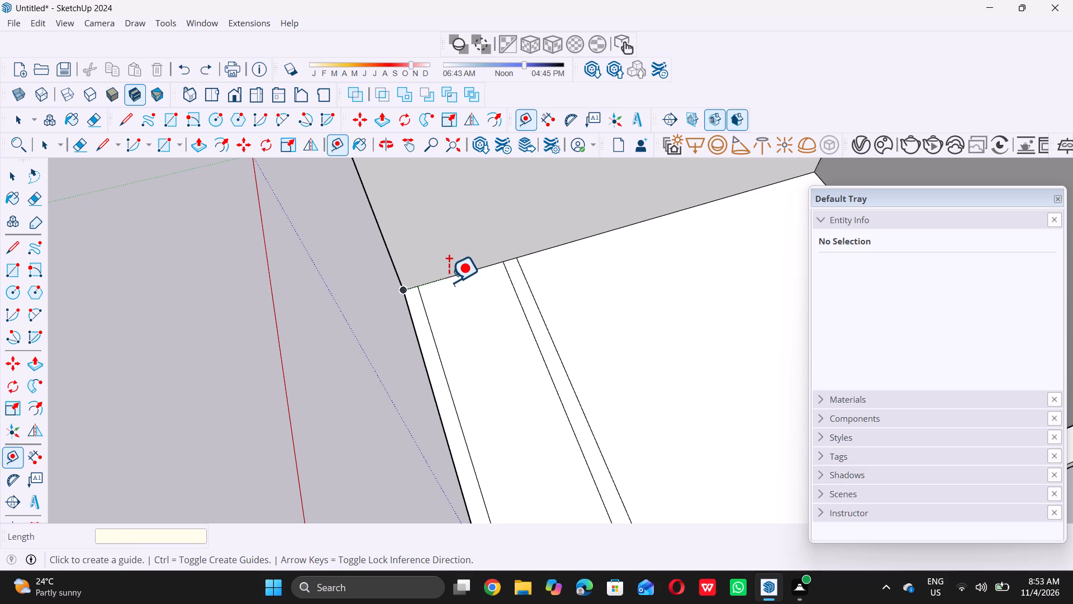
# Place a guide line on the slab parallel to the left wall, 4' from its inner face.
pyautogui.click(451, 280)
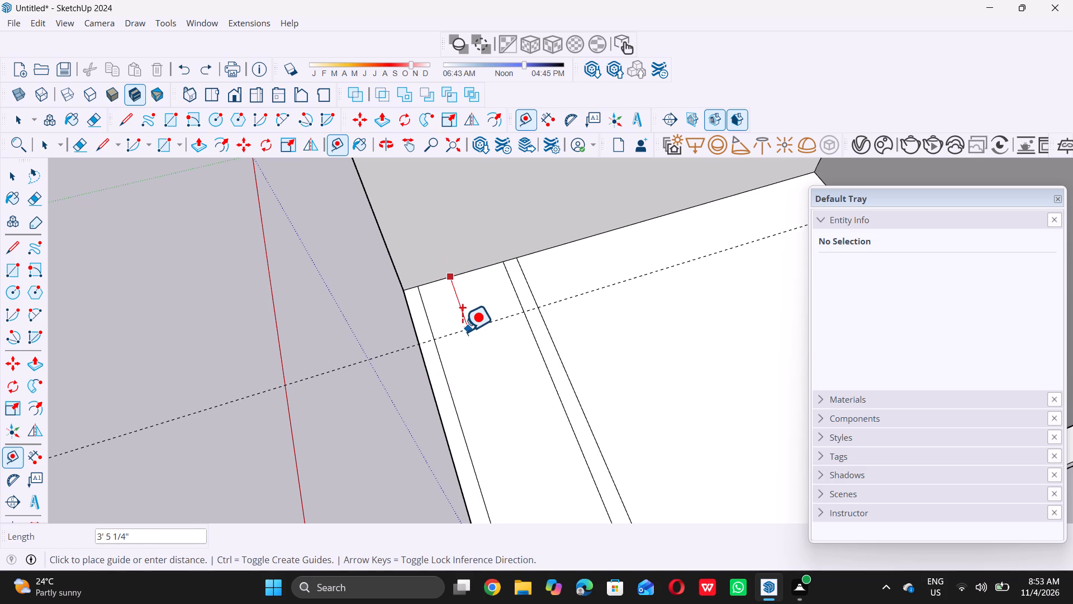
pyautogui.write("4'")
pyautogui.press('Return')
# Place a guide line on the slab parallel to the right wall, 4' from its inner face.
pyautogui.scroll(-6, 402, 425)
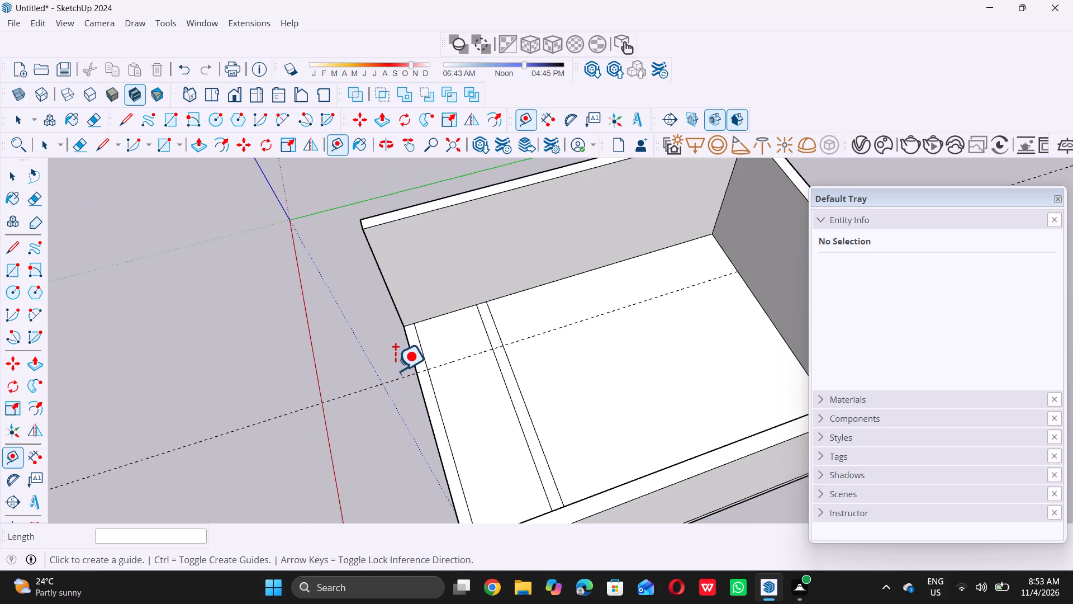
pyautogui.scroll(-5, 395, 370)
pyautogui.moveTo(384, 407); pyautogui.dragTo(500, 331, button='middle')
pyautogui.scroll(-5, 500, 336)
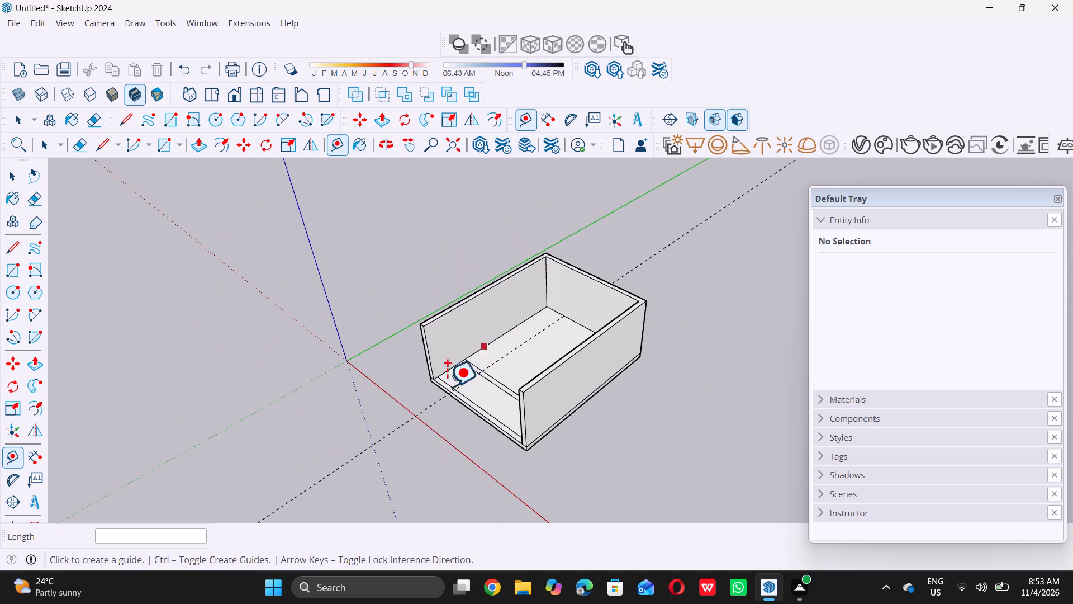
pyautogui.moveTo(511, 433); pyautogui.dragTo(682, 375, button='middle')
pyautogui.scroll(-4, 520, 379)
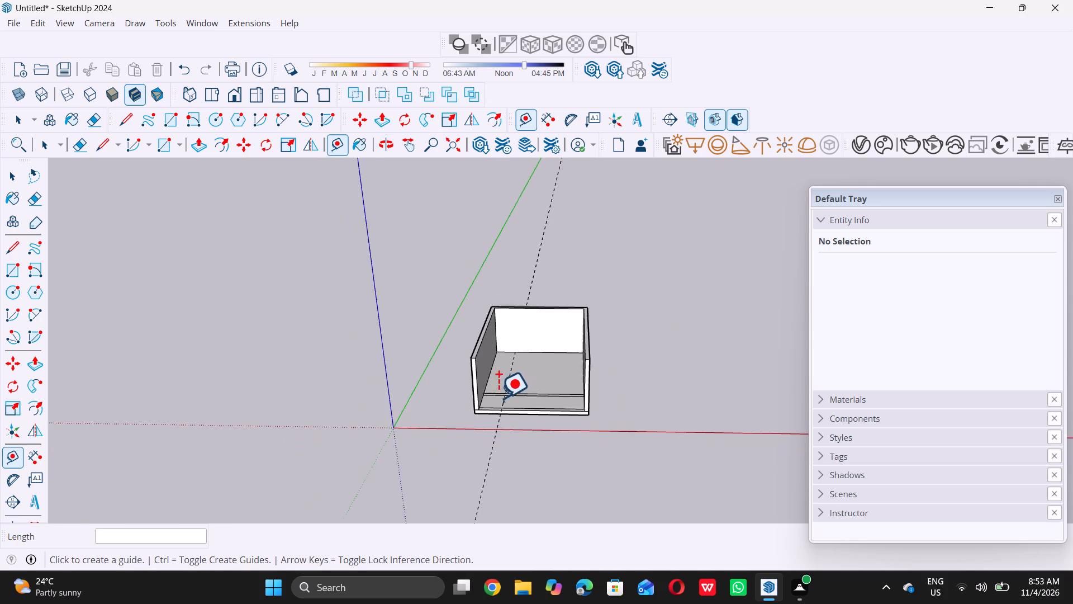
pyautogui.middleClick(496, 404)
pyautogui.moveTo(497, 407); pyautogui.dragTo(658, 446, button='middle')
pyautogui.scroll(-1, 508, 418)
pyautogui.scroll(4, 575, 403)
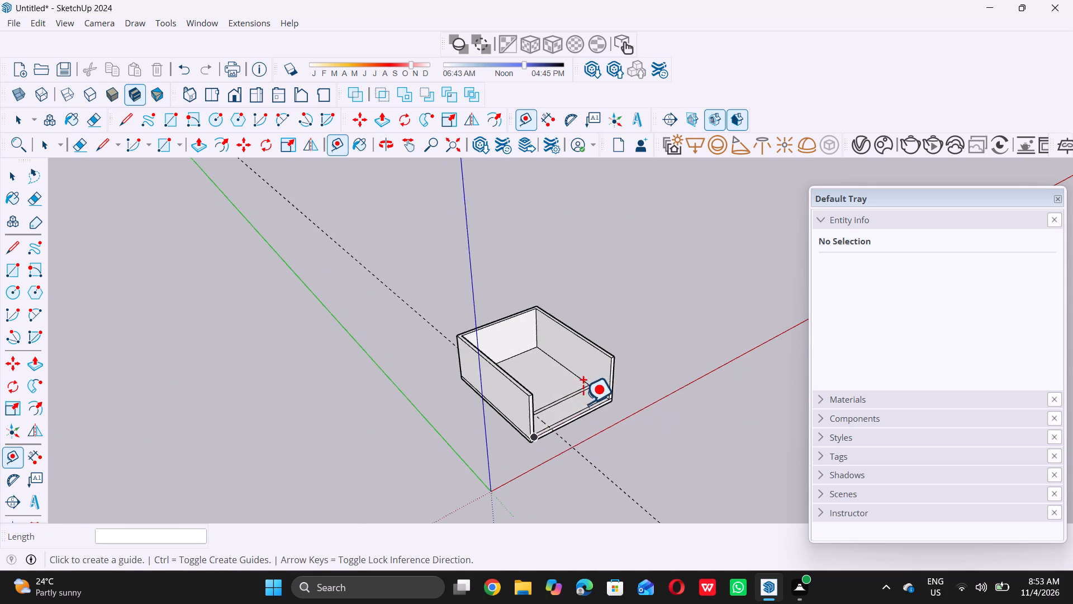
pyautogui.scroll(8, 583, 403)
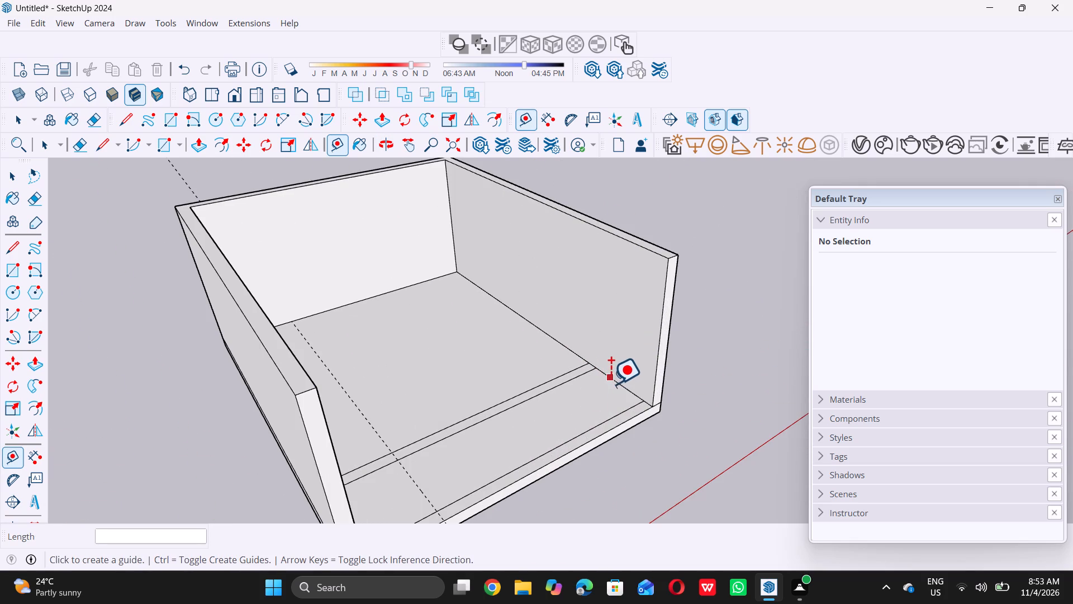
pyautogui.doubleClick(611, 384)
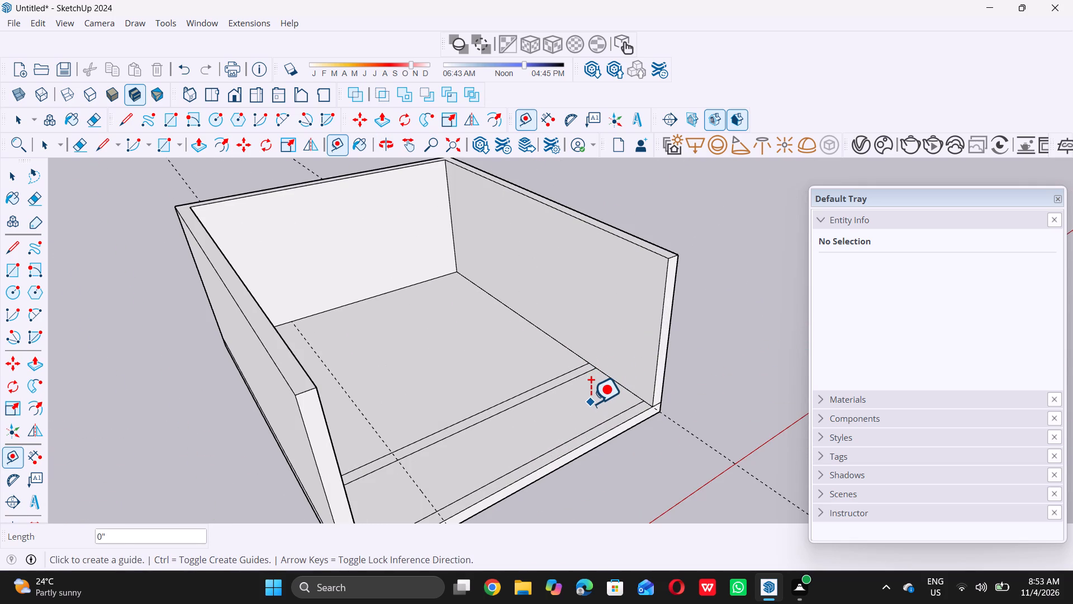
pyautogui.hotkey('ctrl', 'z')
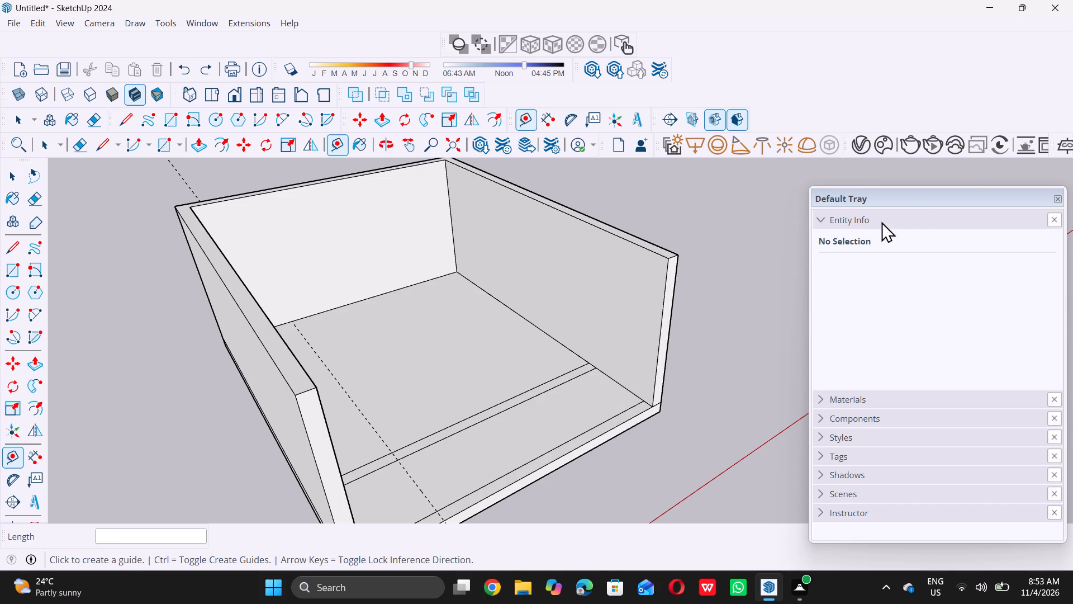
pyautogui.click(617, 380)
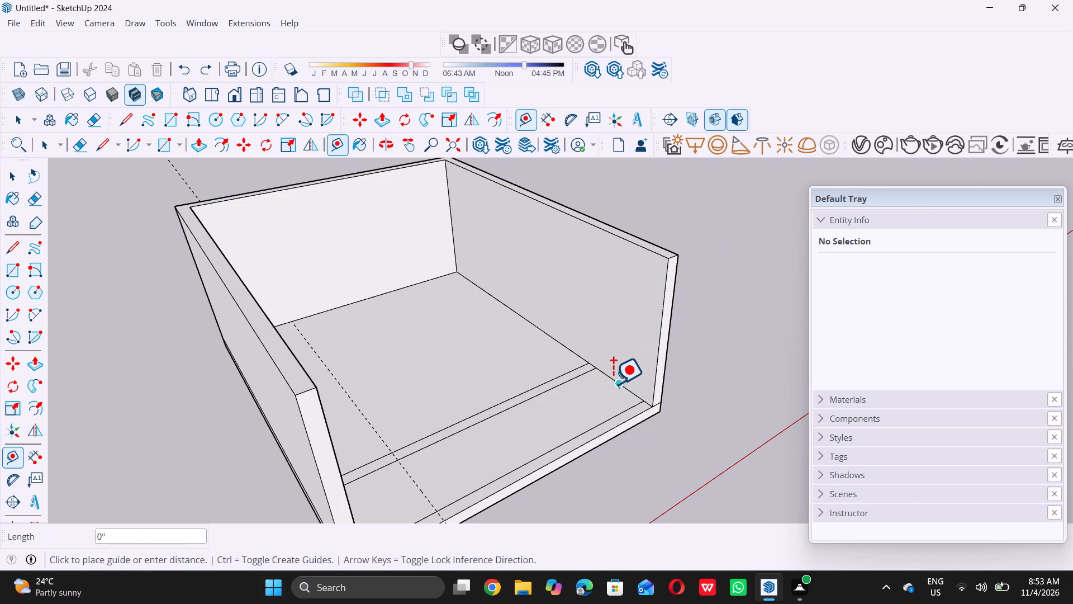
pyautogui.write("4'")
pyautogui.press('Return')
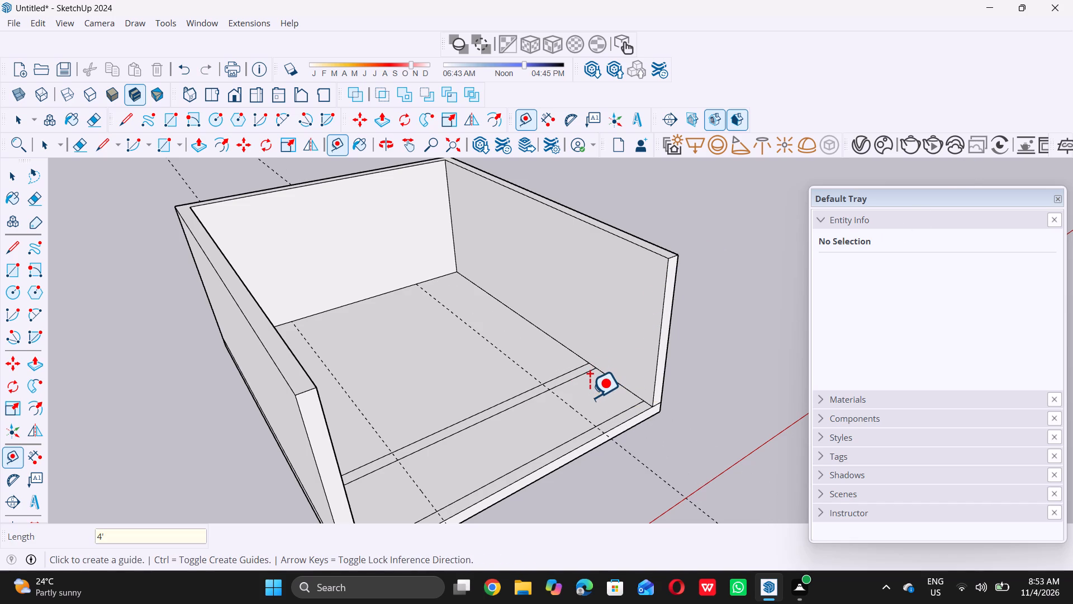
pyautogui.press('space')
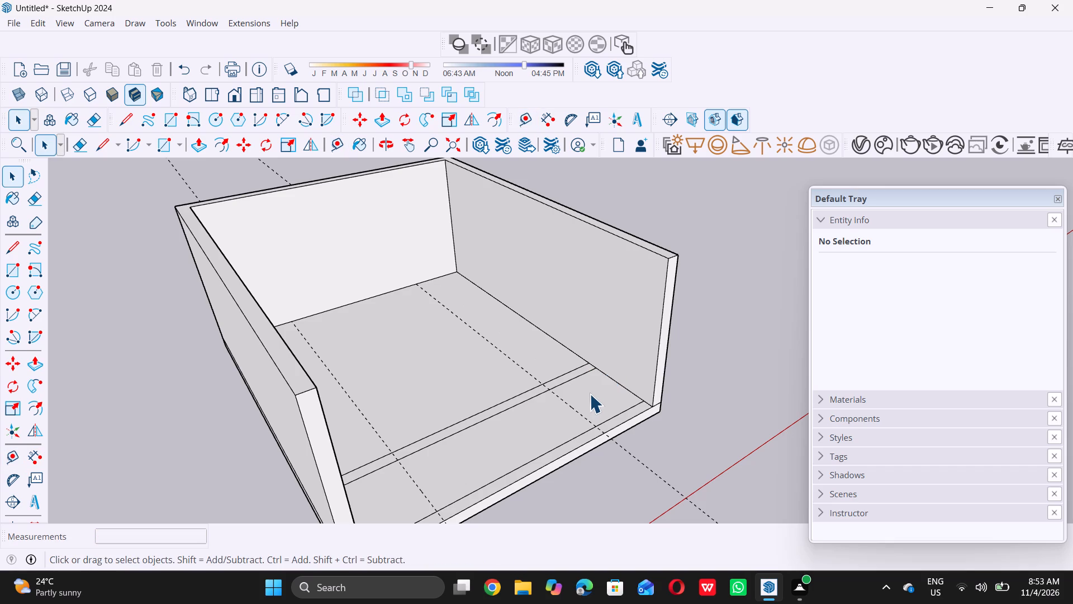
# Draw a 9" line across the front strip along the left guide, from the strip's inner edge to the slab's front edge.
pyautogui.scroll(-11, 563, 286)
pyautogui.moveTo(558, 333); pyautogui.dragTo(246, 387, button='middle')
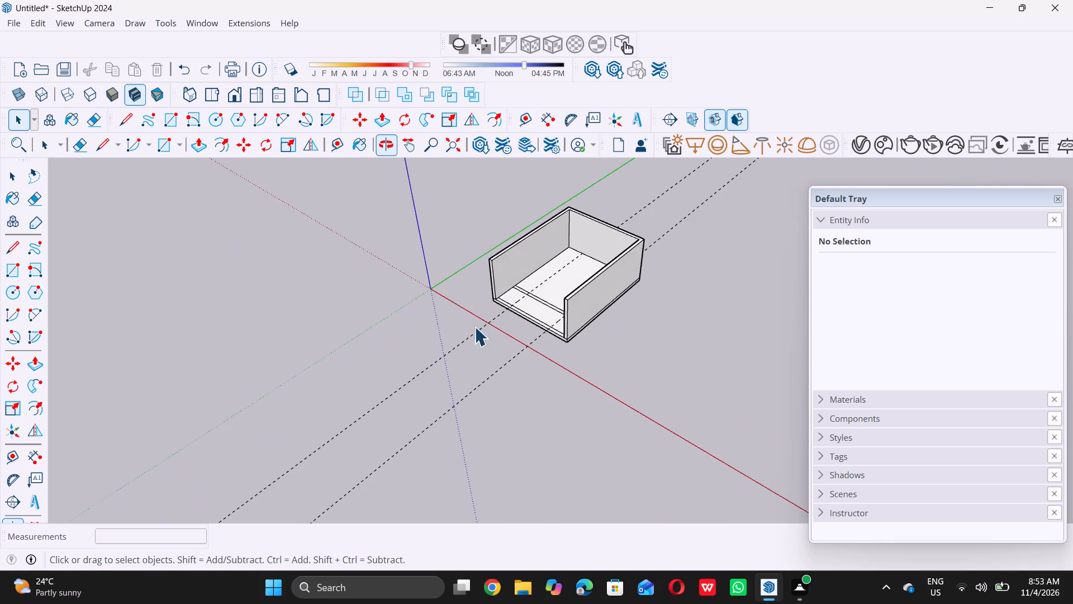
pyautogui.scroll(12, 539, 281)
pyautogui.scroll(5, 460, 332)
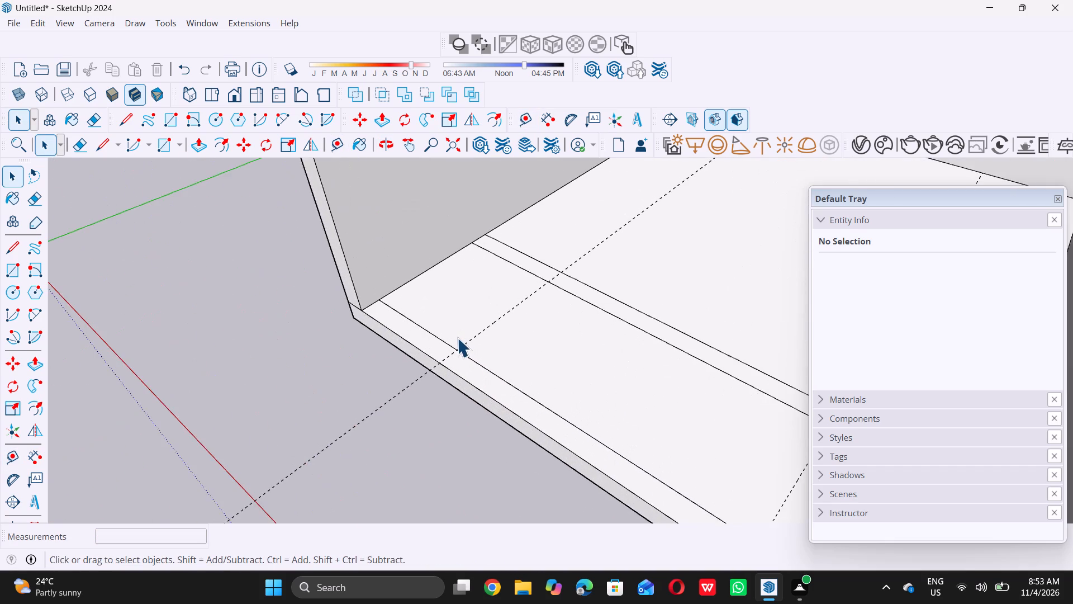
pyautogui.scroll(6, 457, 338)
pyautogui.press('l')
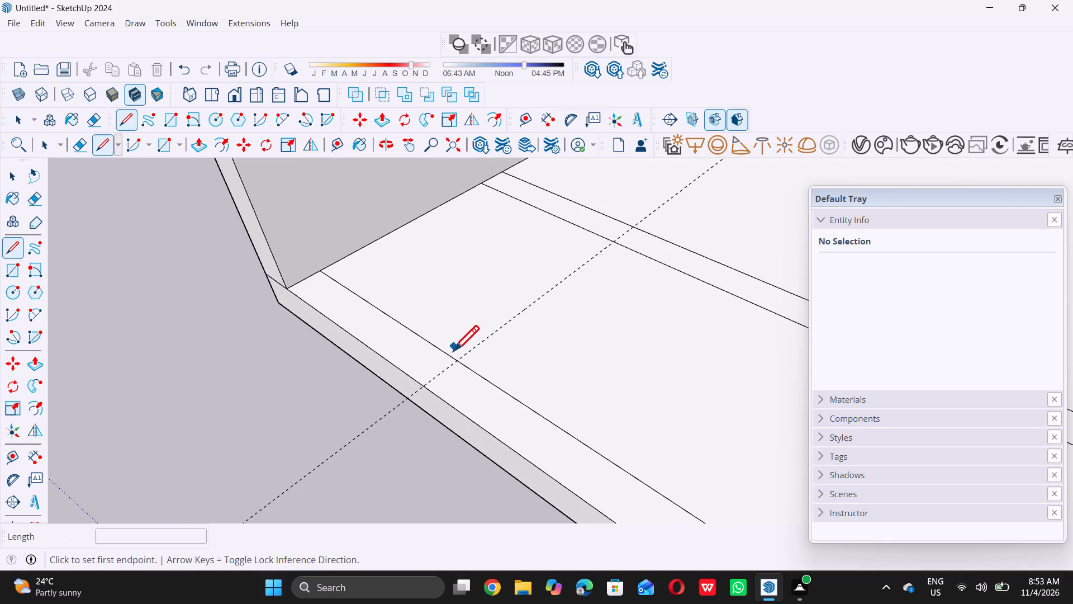
pyautogui.doubleClick(457, 358)
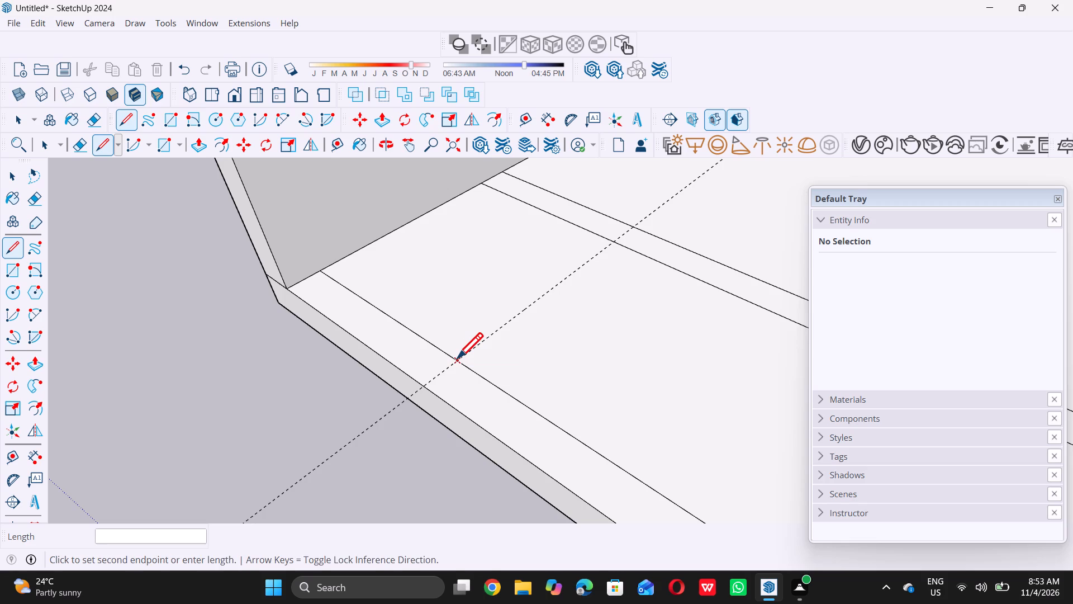
pyautogui.click(424, 386)
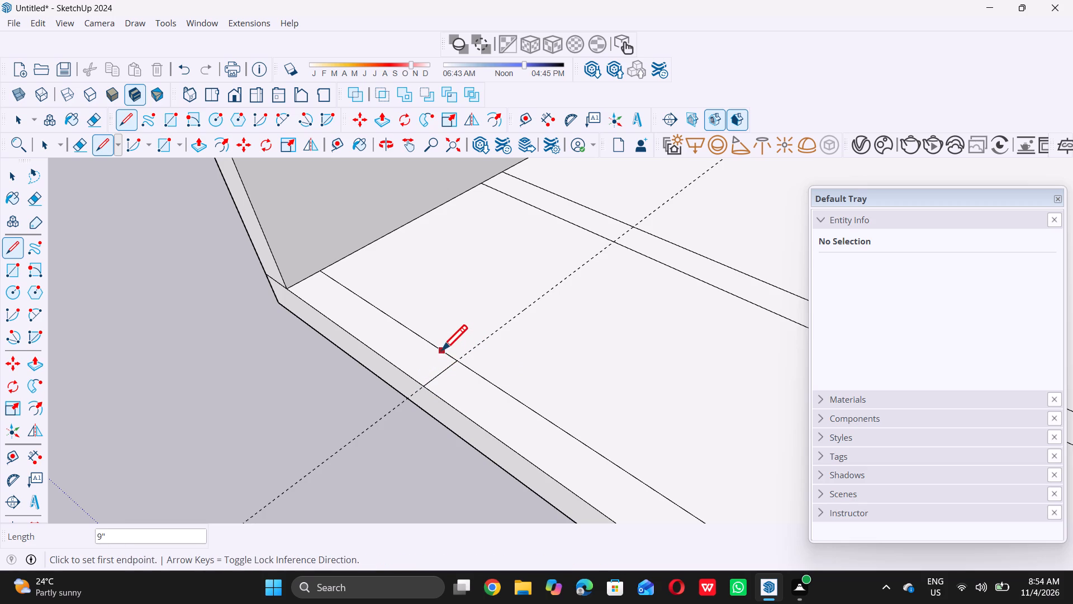
# Draw a 9" line across the front strip along the right guide, from the strip's inner edge to the slab's front edge.
pyautogui.scroll(-14, 467, 362)
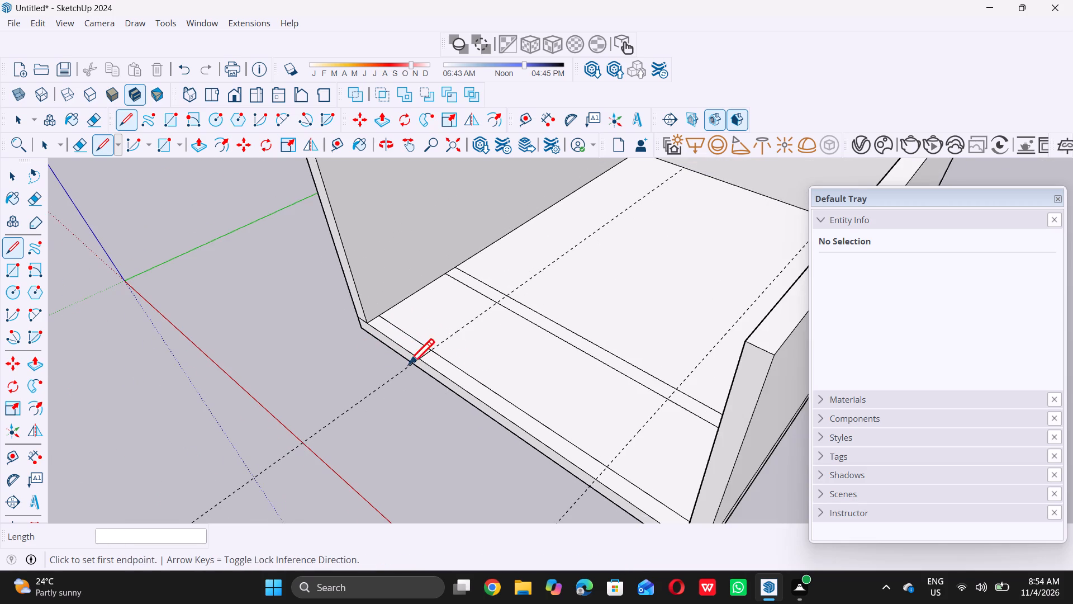
pyautogui.scroll(1, 478, 383)
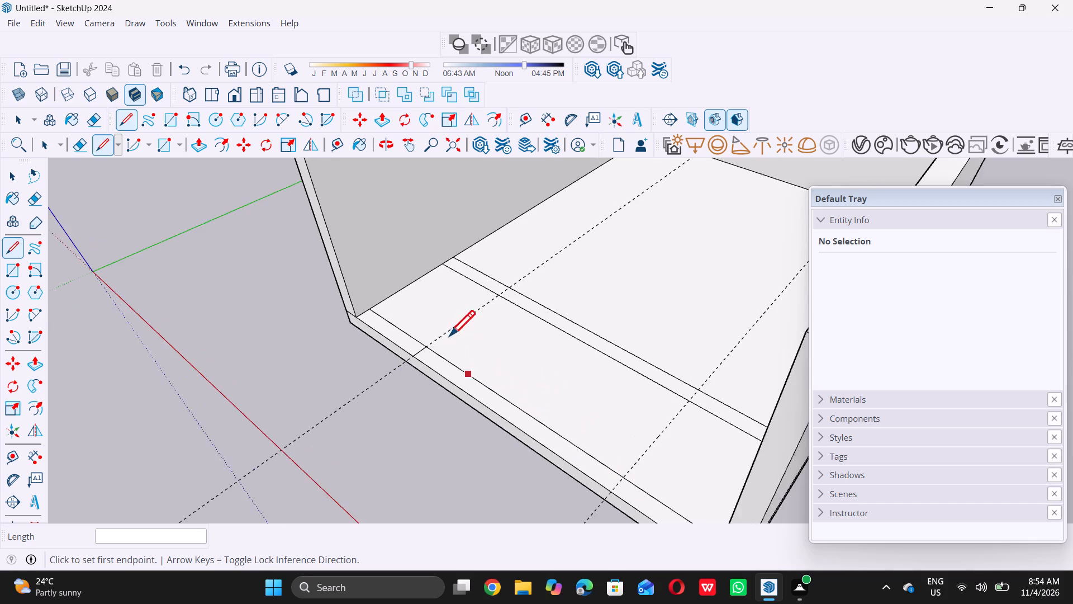
pyautogui.scroll(-4, 449, 334)
pyautogui.scroll(6, 477, 389)
pyautogui.scroll(-6, 418, 336)
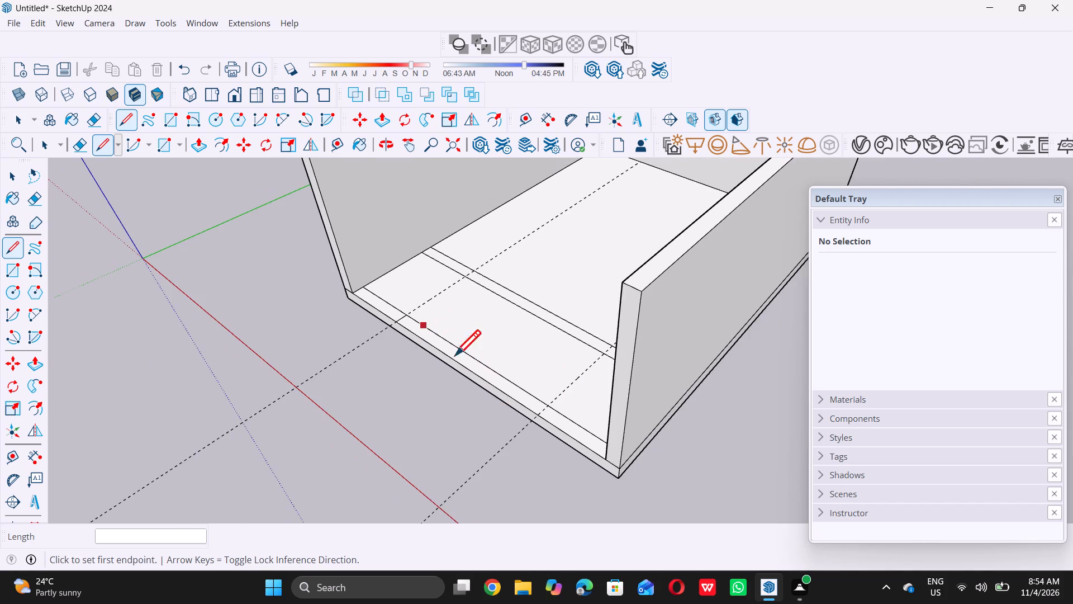
pyautogui.scroll(6, 506, 427)
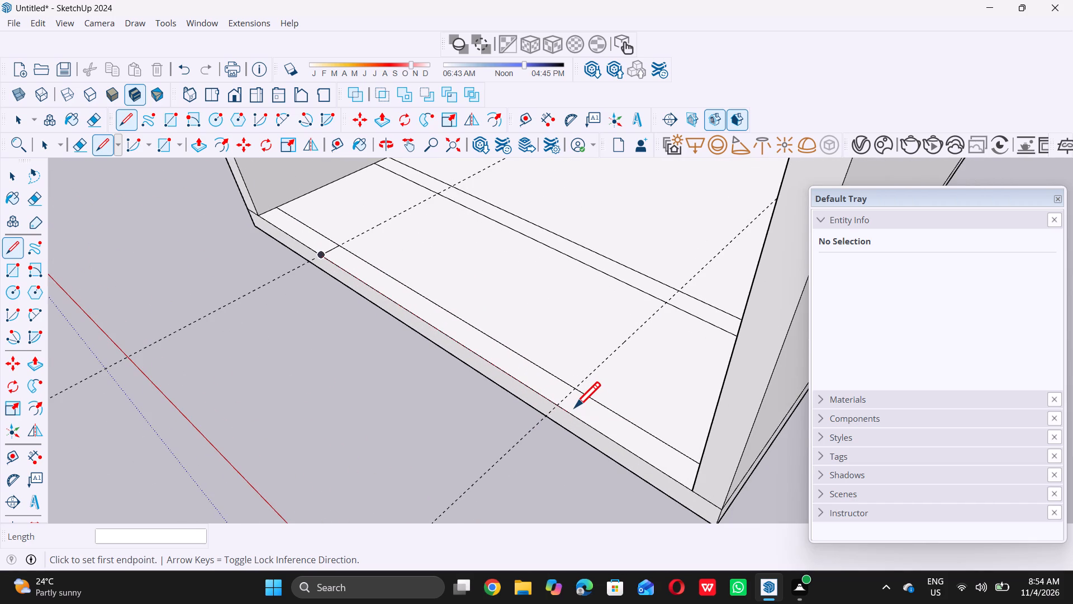
pyautogui.scroll(8, 575, 406)
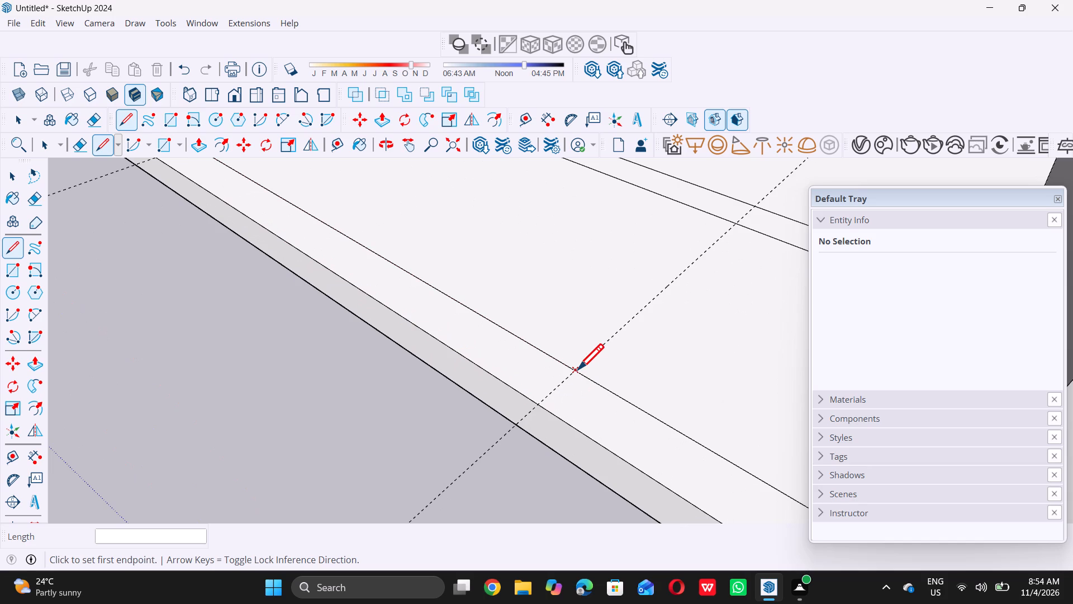
pyautogui.click(576, 369)
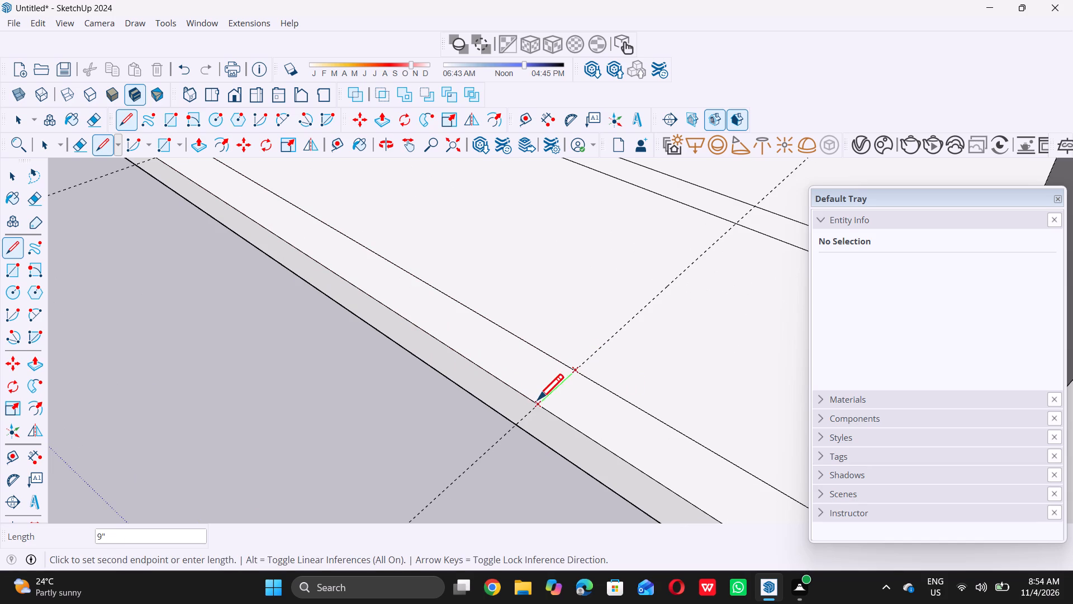
pyautogui.click(538, 400)
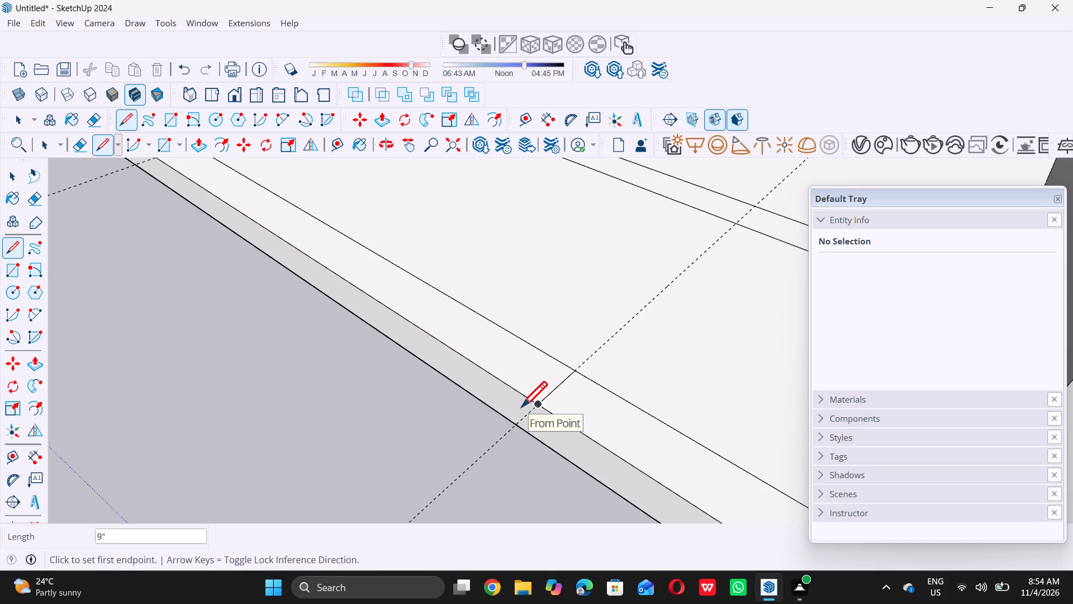
pyautogui.press('space')
# Delete all the guide lines from the model.
pyautogui.scroll(-11, 521, 407)
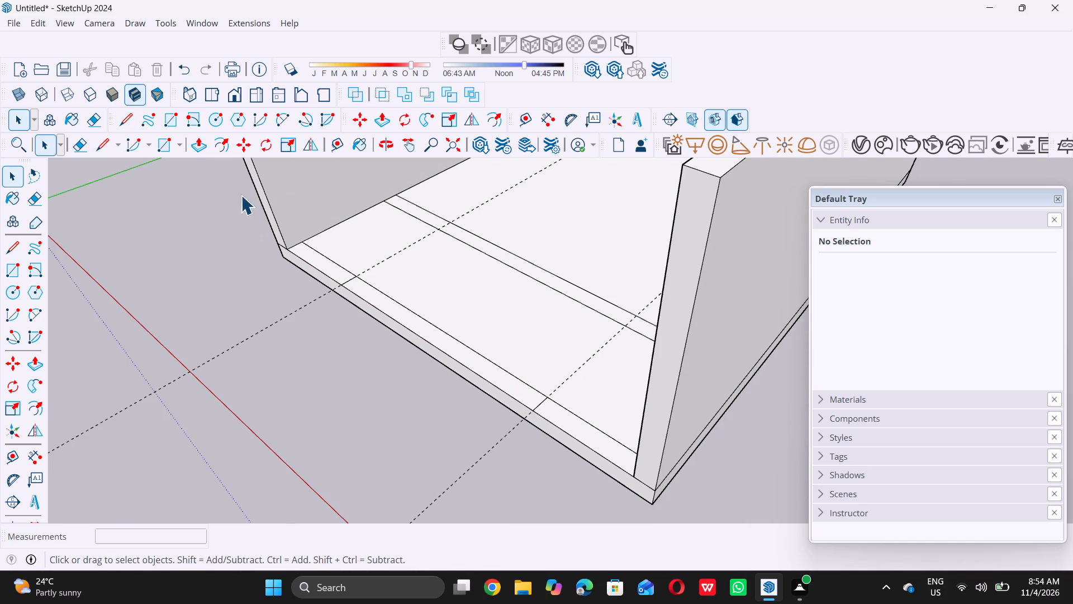
pyautogui.click(40, 23)
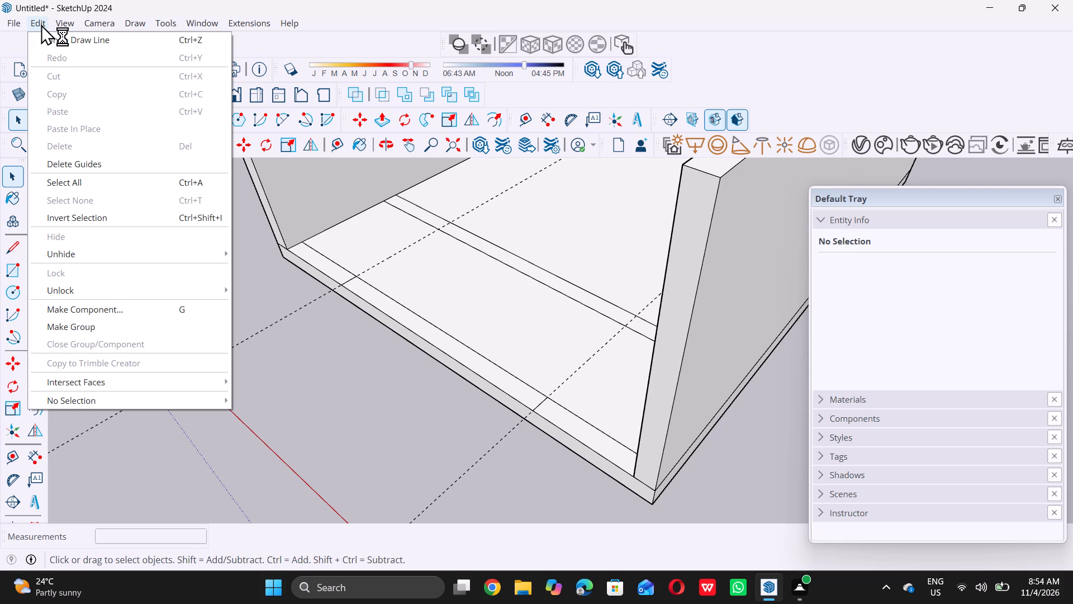
pyautogui.click(85, 166)
# Push/Pull the left 4' section of the front strip up 10', level with the top of the left wall.
pyautogui.scroll(-6, 357, 312)
pyautogui.moveTo(388, 369); pyautogui.dragTo(526, 247, button='middle')
pyautogui.middleClick(526, 247)
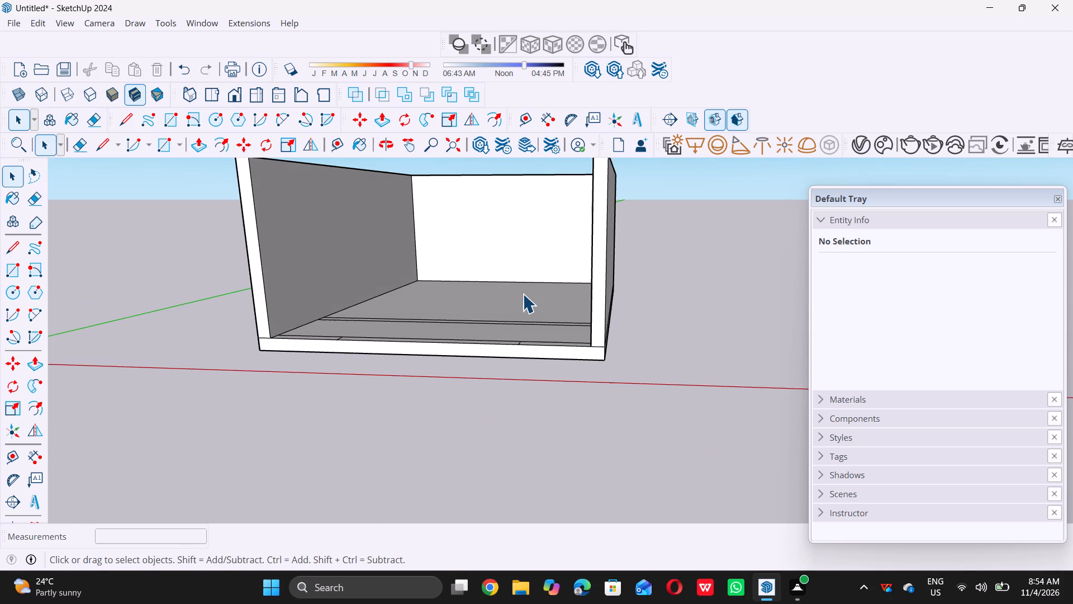
pyautogui.scroll(-6, 525, 303)
pyautogui.moveTo(551, 271); pyautogui.dragTo(529, 372, button='middle')
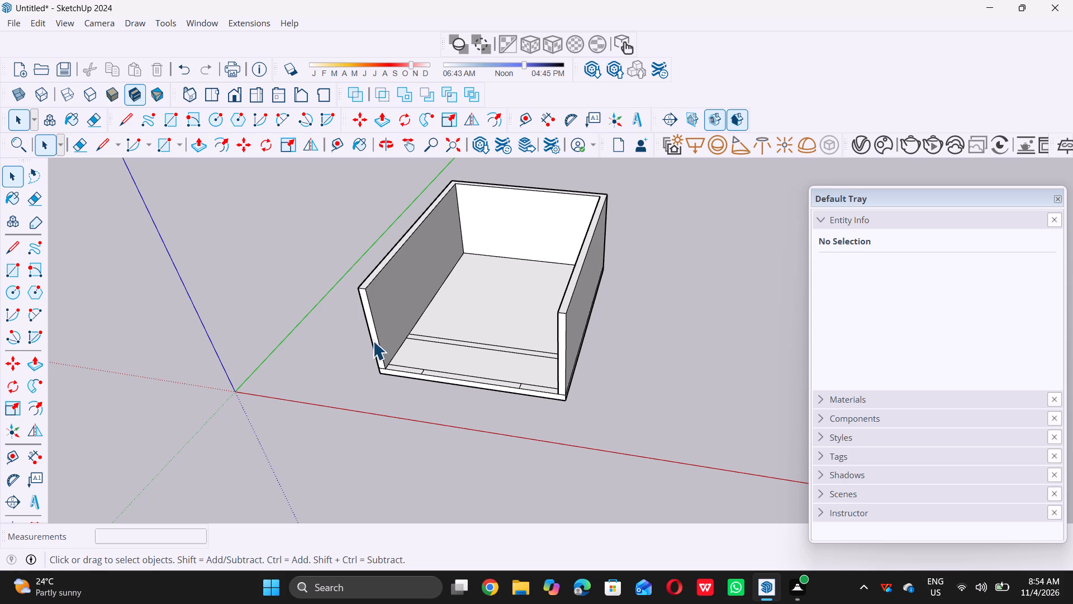
pyautogui.scroll(8, 436, 366)
pyautogui.scroll(3, 386, 366)
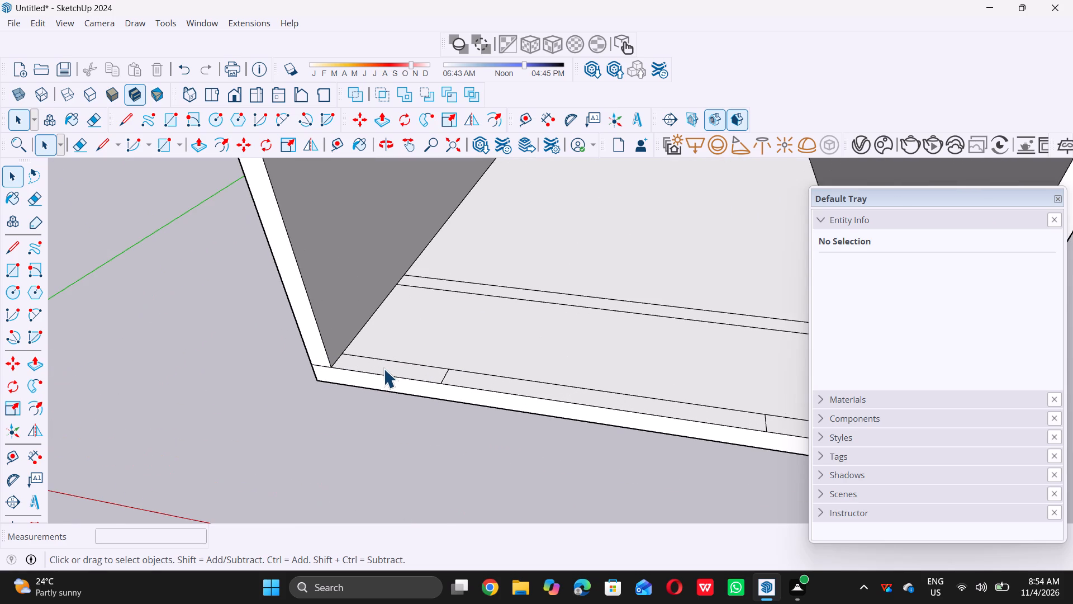
pyautogui.click(383, 369)
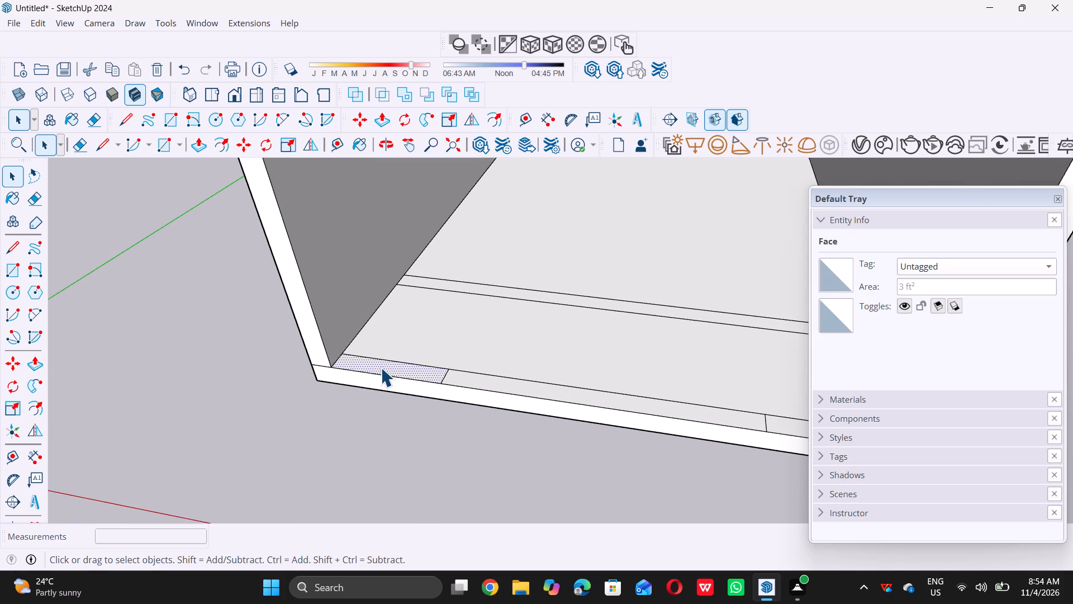
pyautogui.press('p')
pyautogui.click(383, 360)
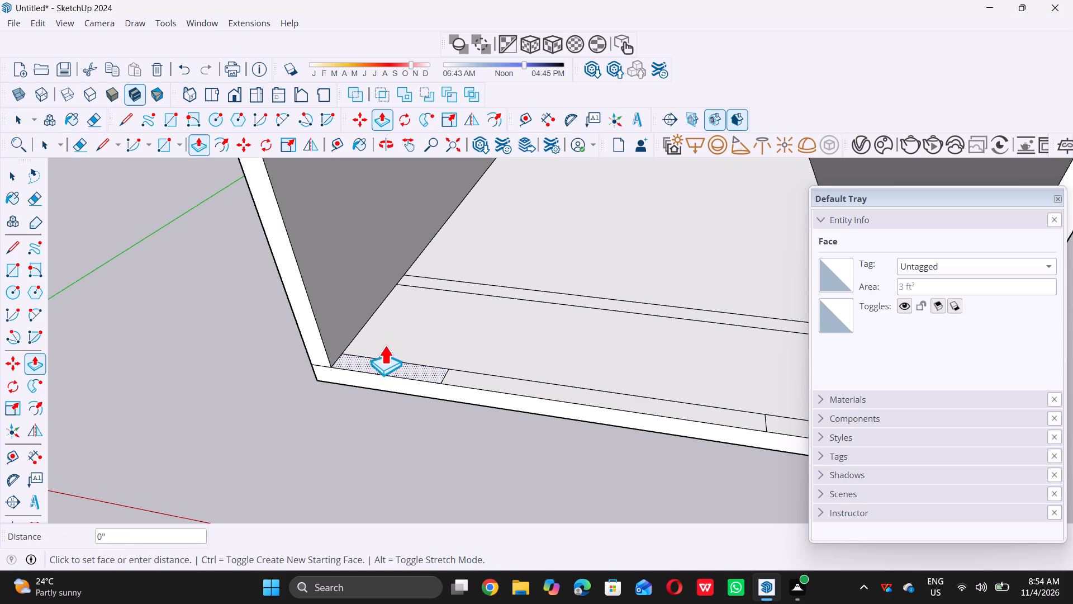
pyautogui.scroll(-5, 379, 314)
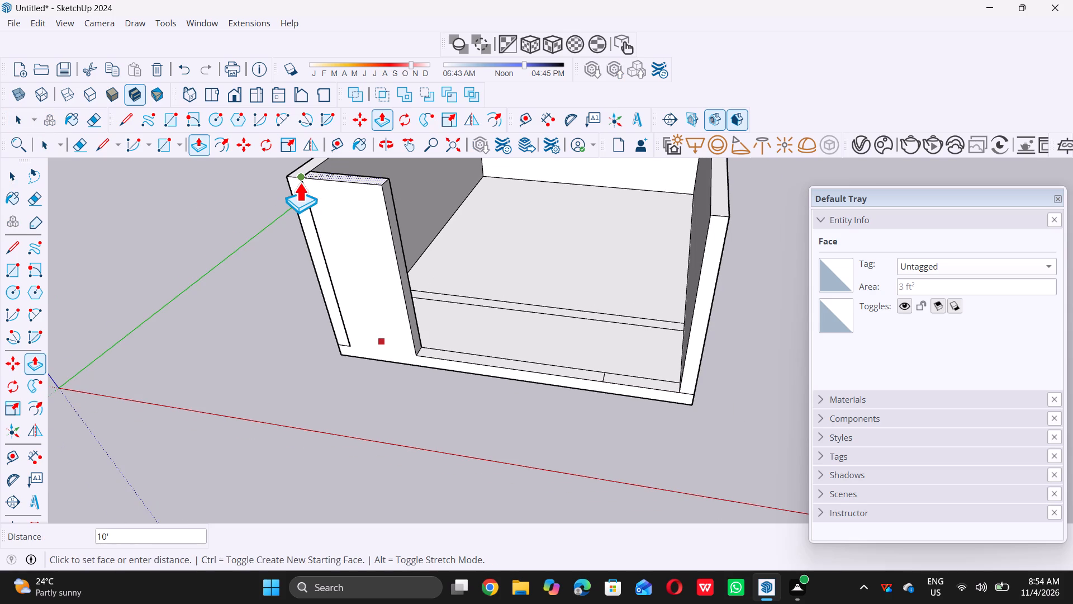
pyautogui.click(300, 182)
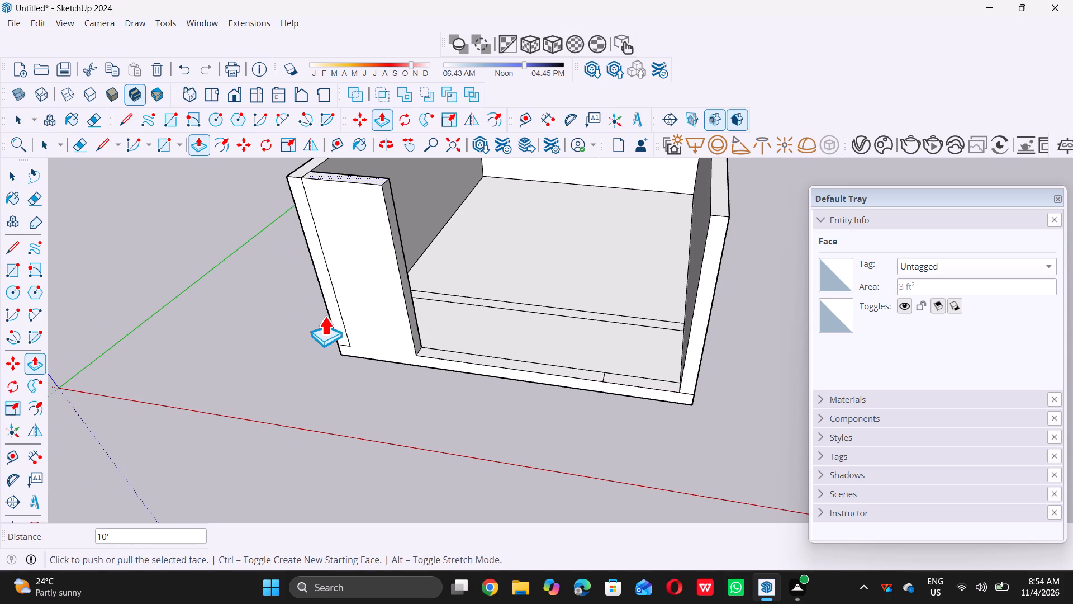
# Push/Pull the right 4' section of the front strip up by the same 10' height.
pyautogui.scroll(-4, 367, 380)
pyautogui.moveTo(437, 447); pyautogui.dragTo(471, 347, button='middle')
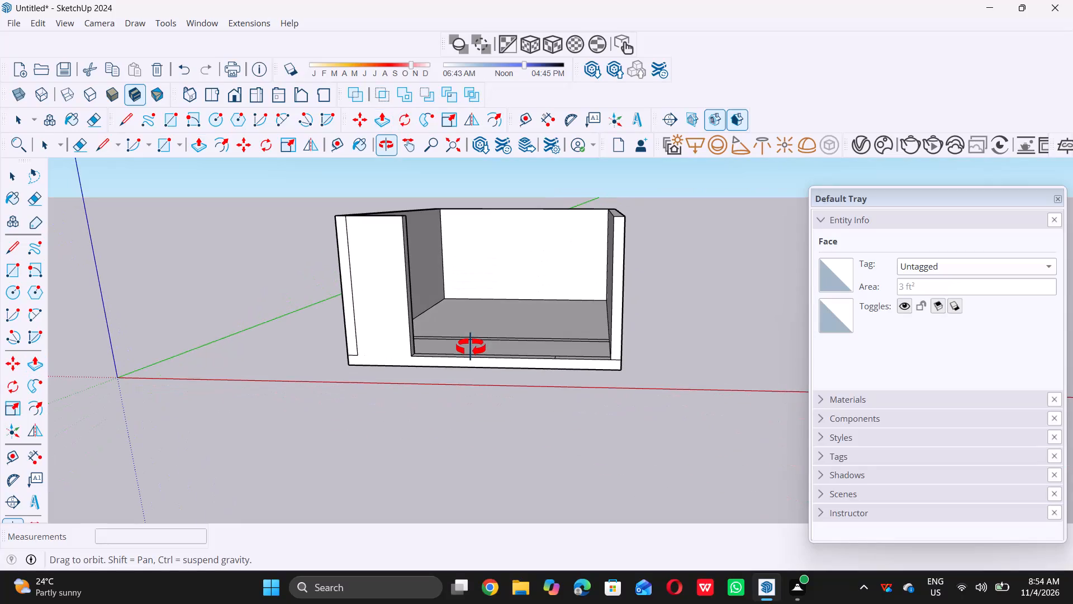
pyautogui.moveTo(471, 347); pyautogui.dragTo(403, 419, button='middle')
pyautogui.scroll(2, 543, 372)
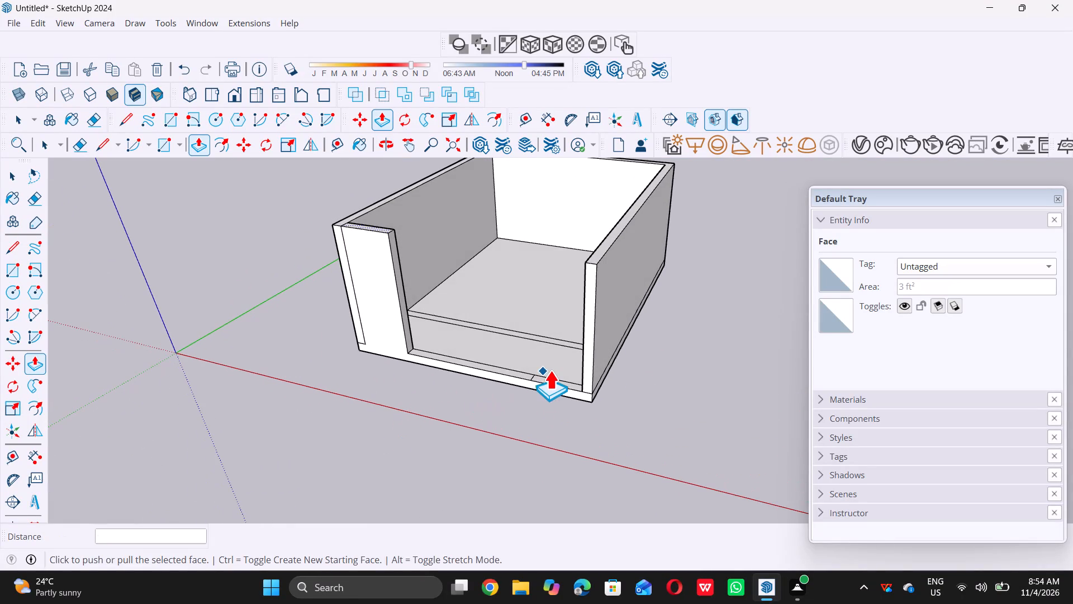
pyautogui.scroll(11, 550, 370)
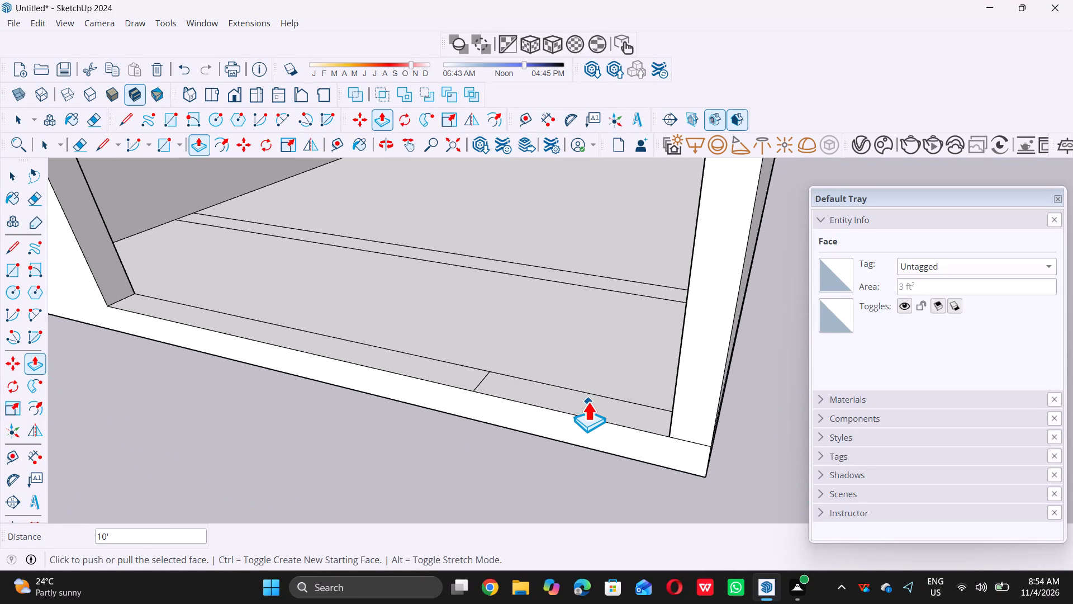
pyautogui.press('space')
pyautogui.press('p')
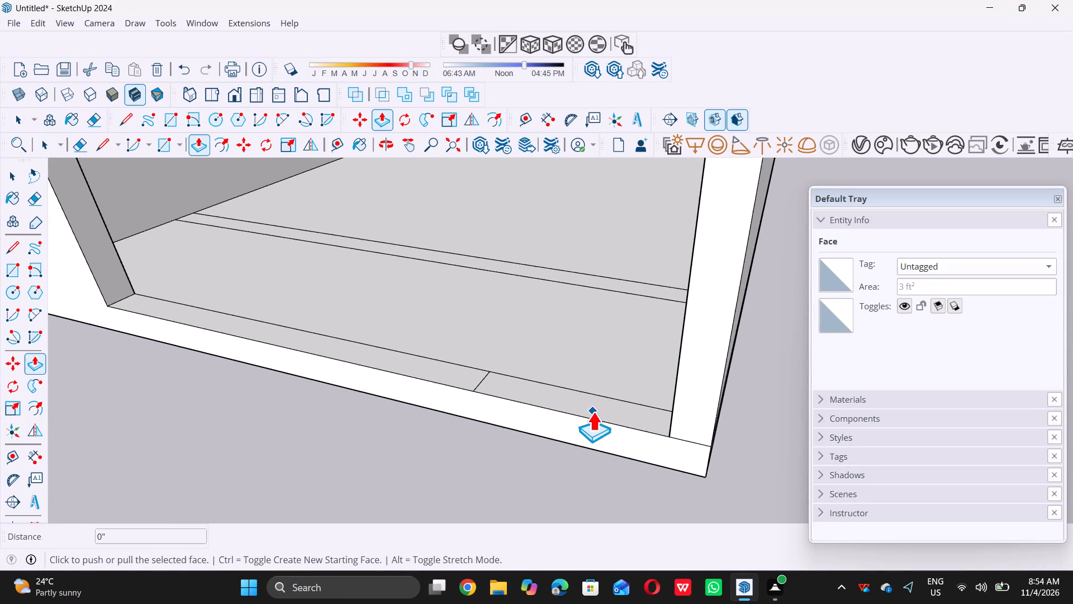
pyautogui.press('space')
pyautogui.doubleClick(603, 409)
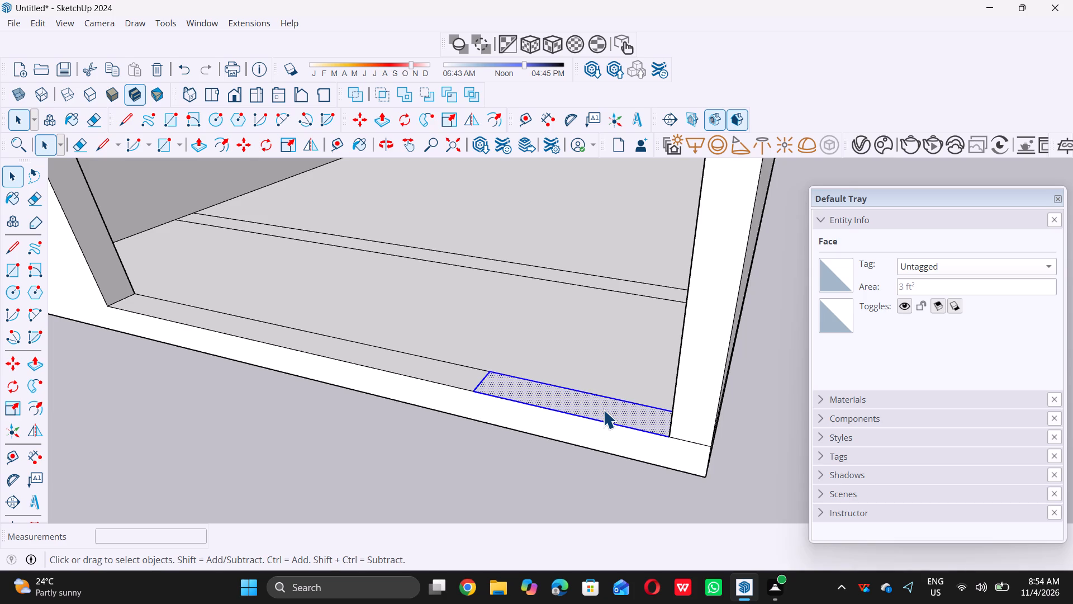
pyautogui.press('p')
pyautogui.doubleClick(601, 405)
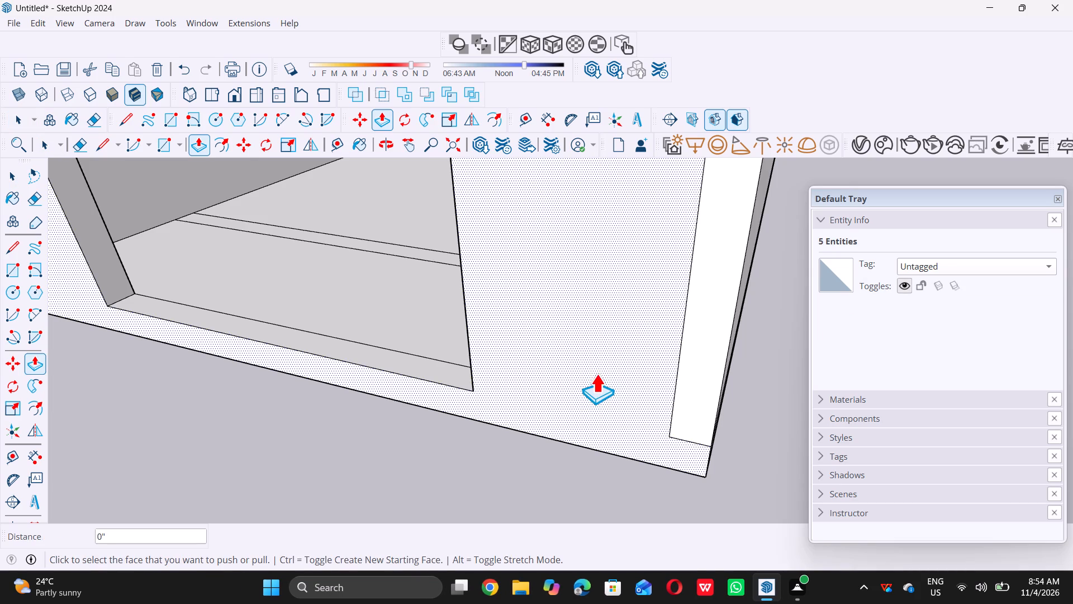
pyautogui.press('space')
# Push the opening-side face of the left front wall section back 1' toward the left wall.
pyautogui.scroll(-12, 578, 397)
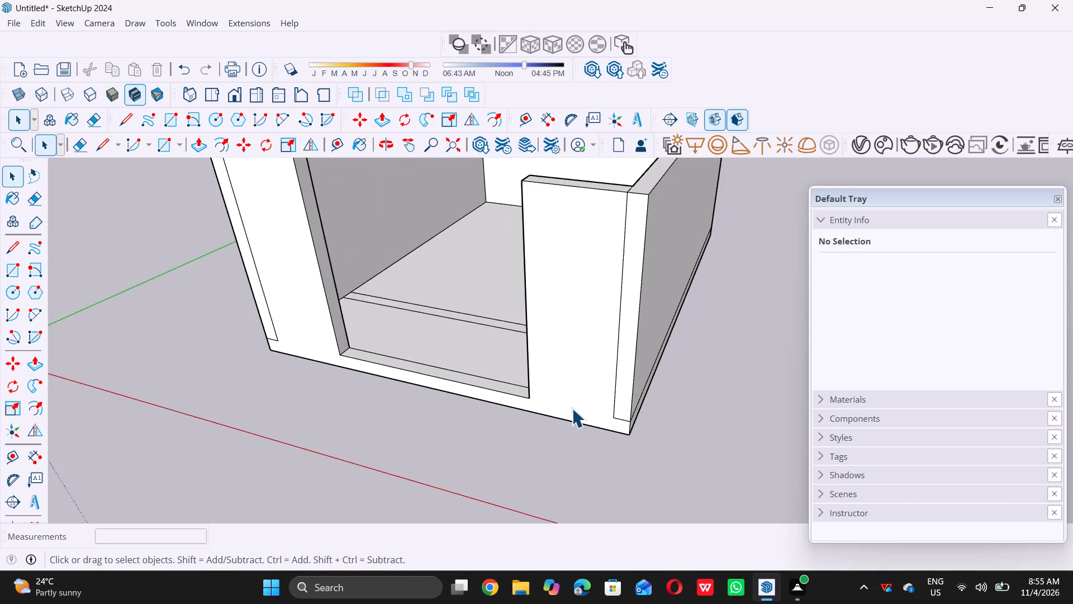
pyautogui.scroll(-3, 572, 408)
pyautogui.moveTo(546, 446); pyautogui.dragTo(445, 427, button='middle')
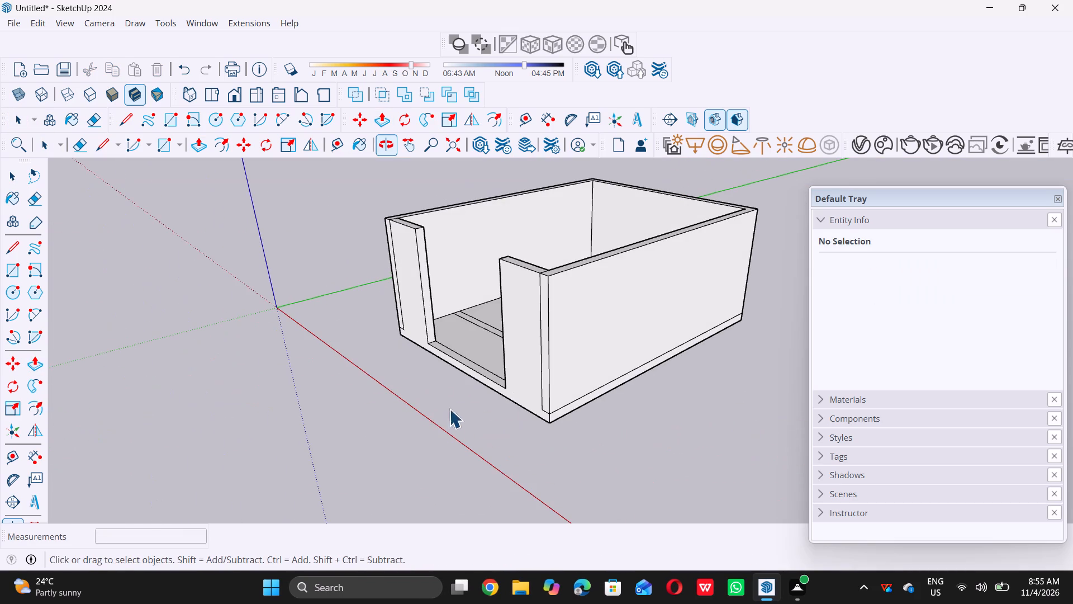
pyautogui.scroll(11, 407, 306)
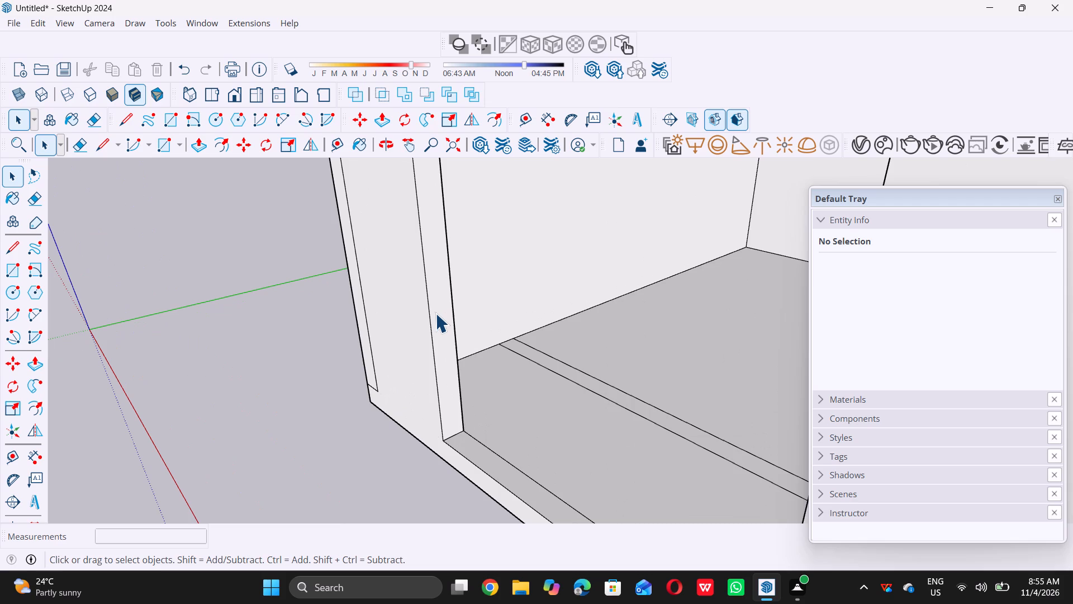
pyautogui.doubleClick(438, 314)
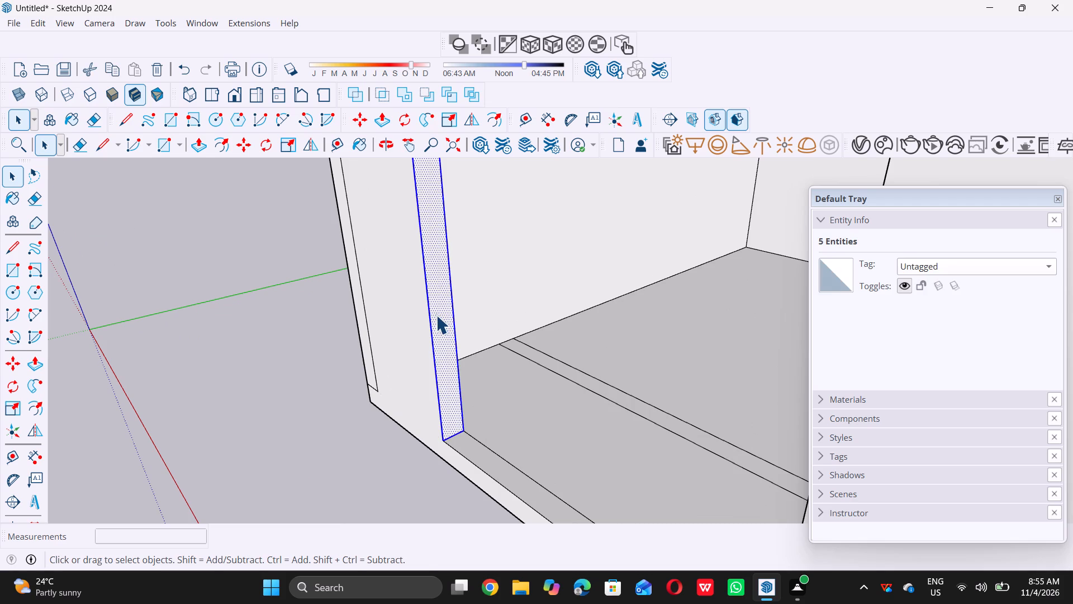
pyautogui.press('p')
pyautogui.click(436, 313)
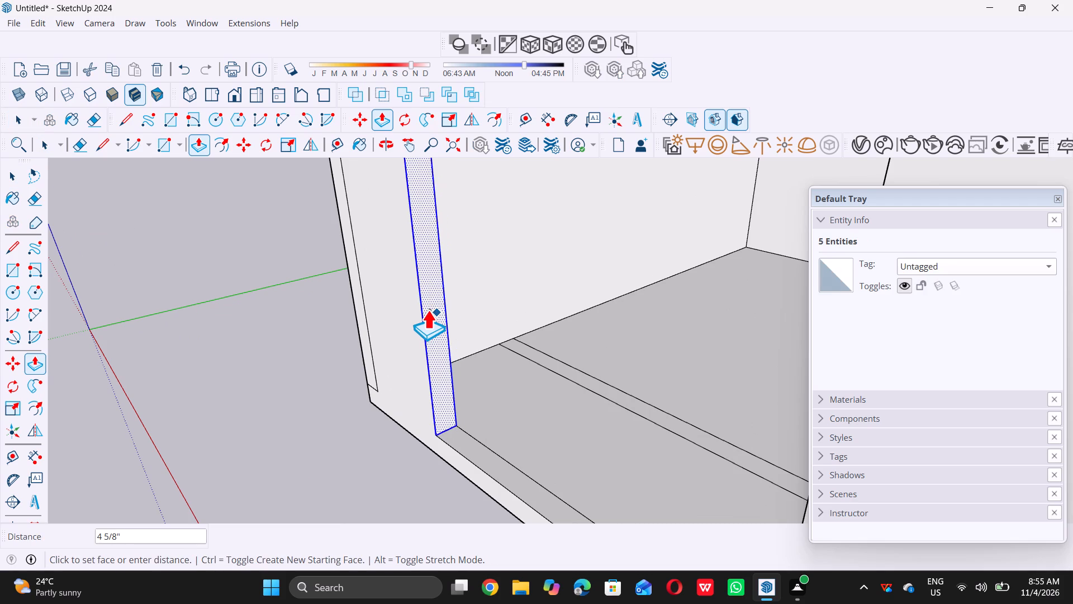
pyautogui.write("1'")
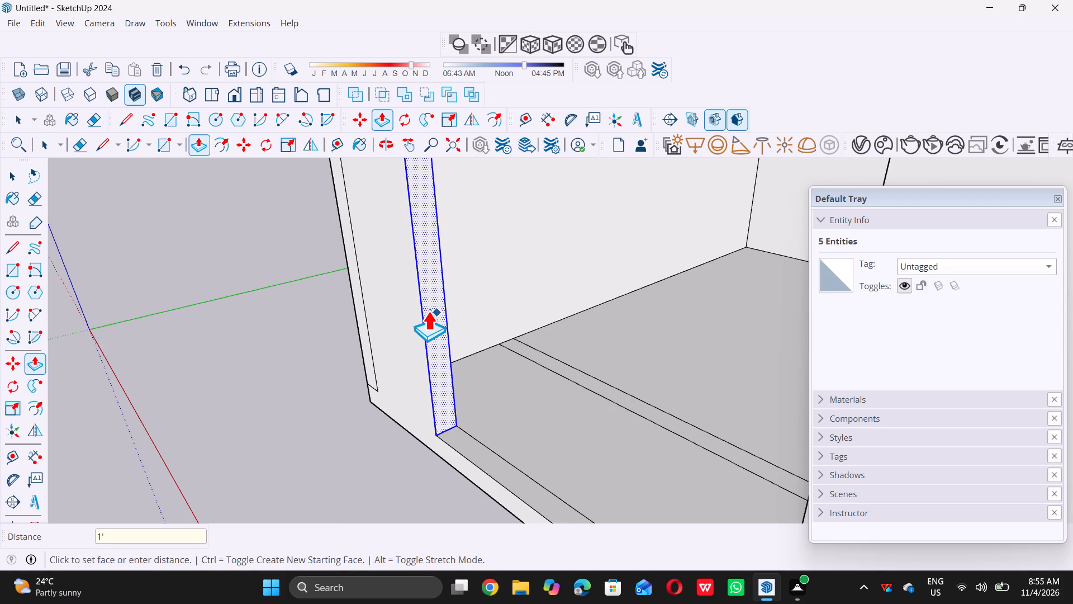
pyautogui.press('Return')
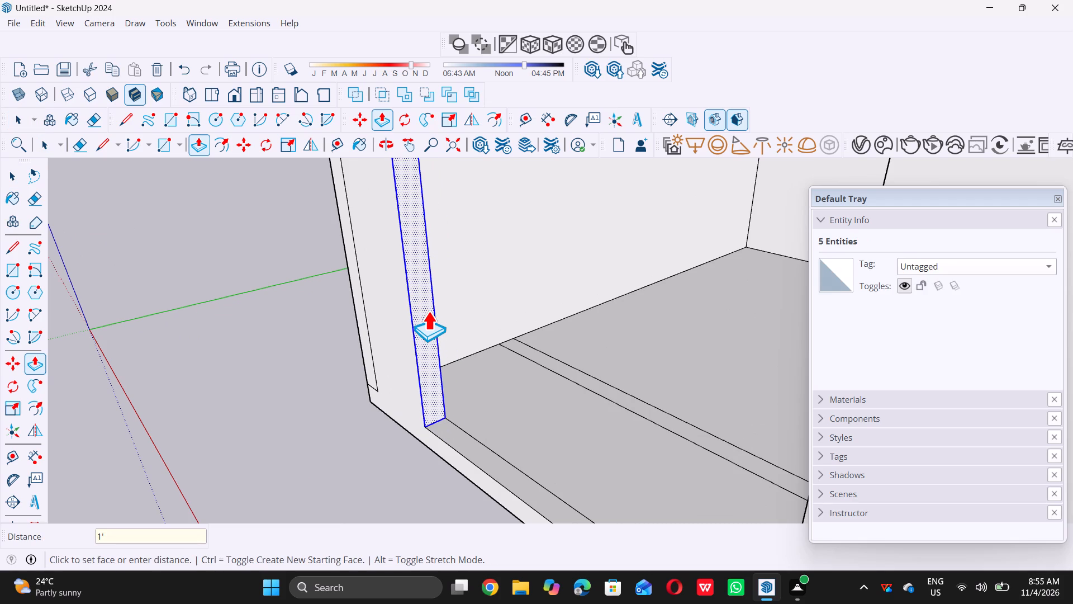
pyautogui.press('space')
pyautogui.scroll(-7, 375, 374)
pyautogui.click(330, 425)
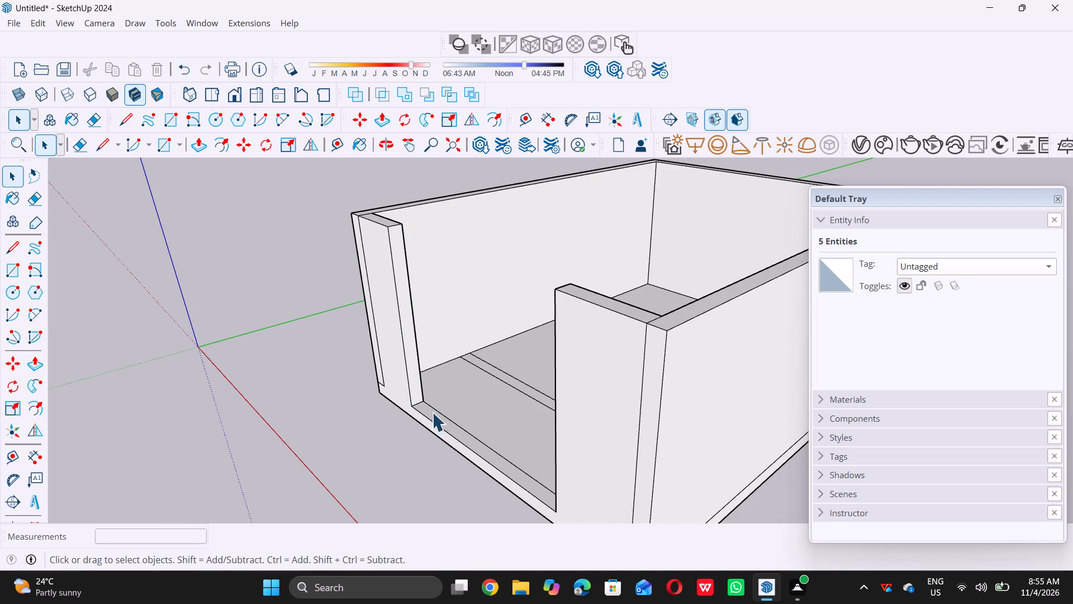
# Push the opening-side face of the right front wall section back 1' toward the right wall.
pyautogui.scroll(-6, 437, 391)
pyautogui.moveTo(432, 401); pyautogui.dragTo(602, 329, button='middle')
pyautogui.moveTo(478, 377); pyautogui.dragTo(481, 378, button='middle')
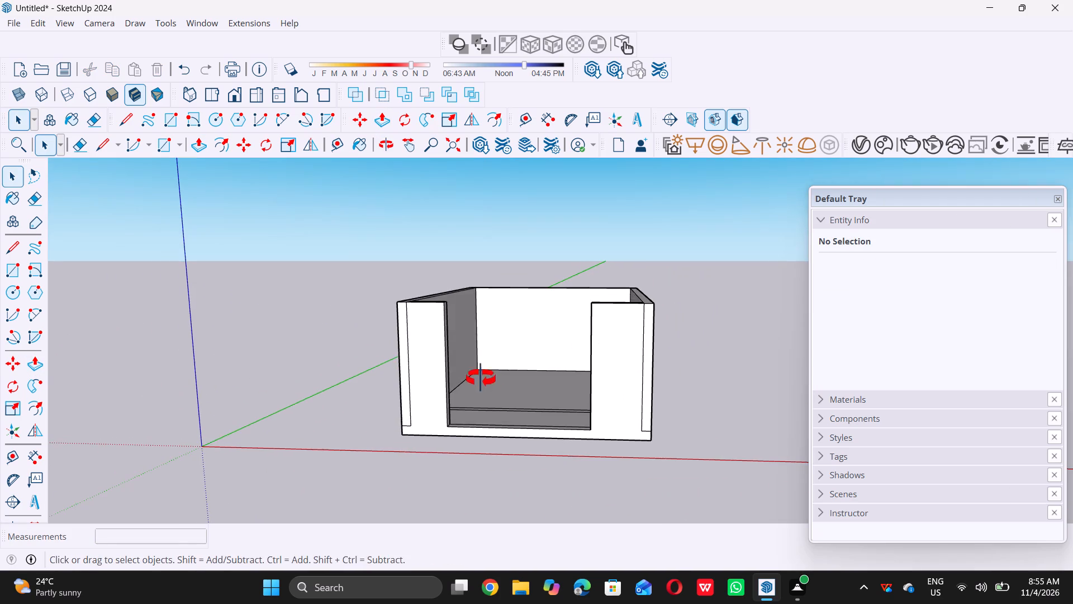
pyautogui.moveTo(481, 378); pyautogui.dragTo(660, 460, button='middle')
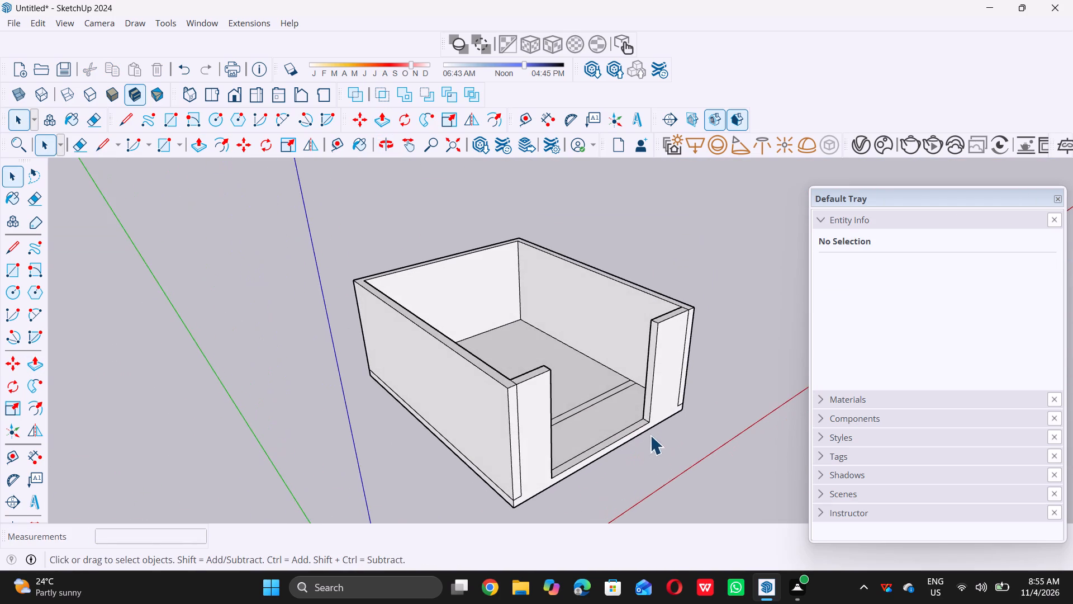
pyautogui.scroll(7, 663, 404)
pyautogui.moveTo(636, 393); pyautogui.dragTo(643, 395, button='middle')
pyautogui.middleClick(643, 395)
pyautogui.scroll(3, 642, 390)
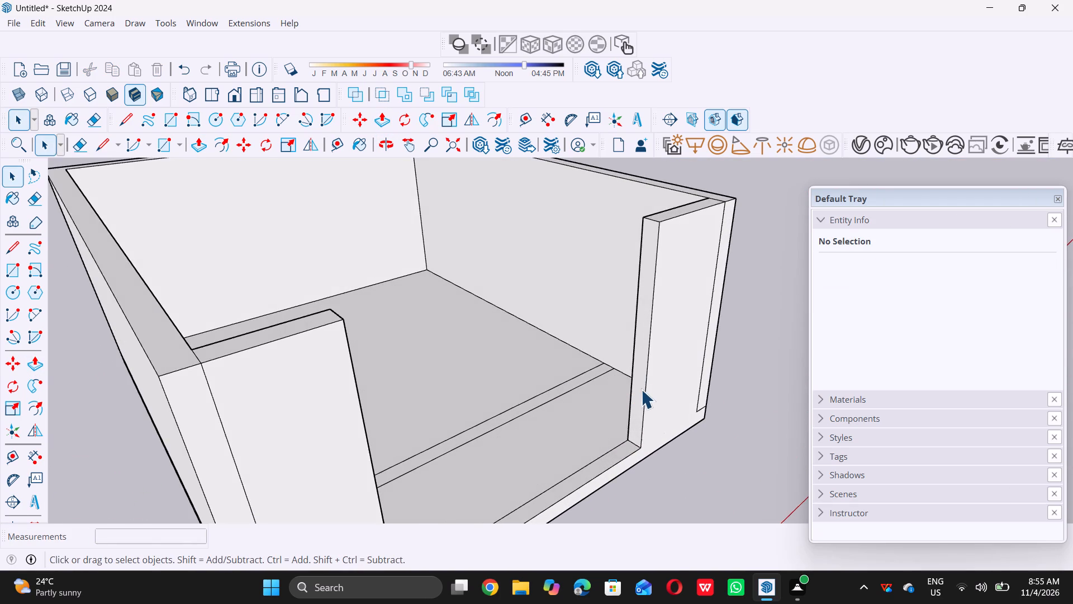
pyautogui.scroll(3, 641, 389)
pyautogui.doubleClick(640, 380)
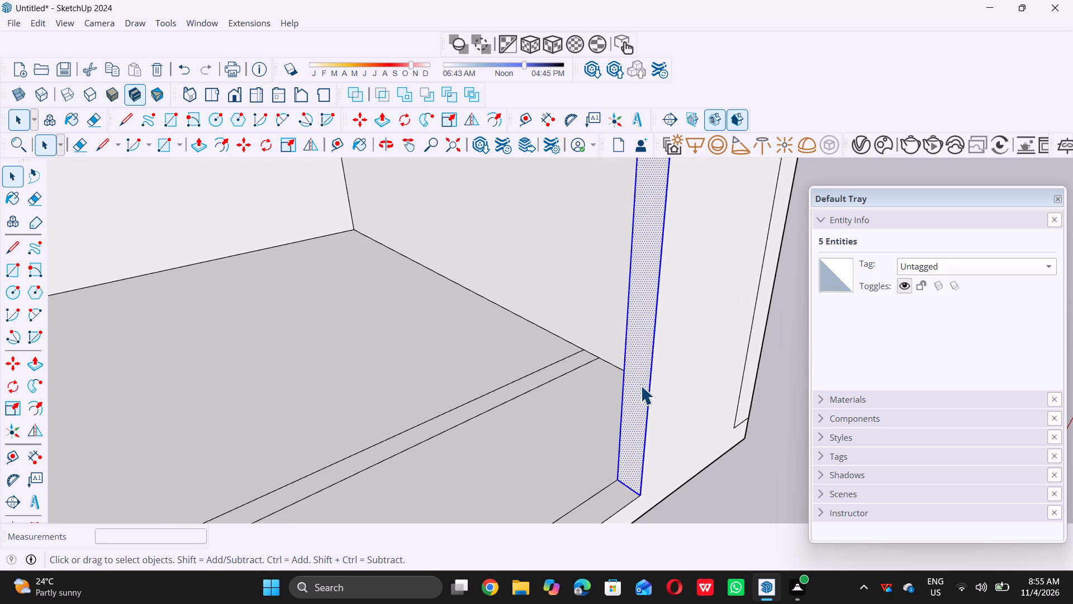
pyautogui.press('p')
pyautogui.click(636, 383)
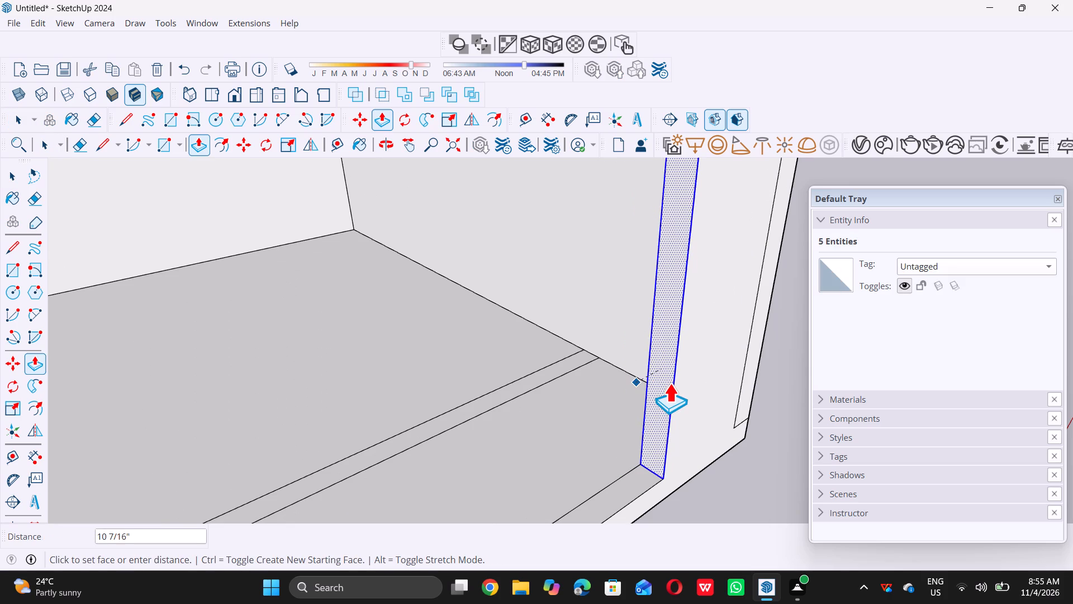
pyautogui.press('1')
pyautogui.press("'")
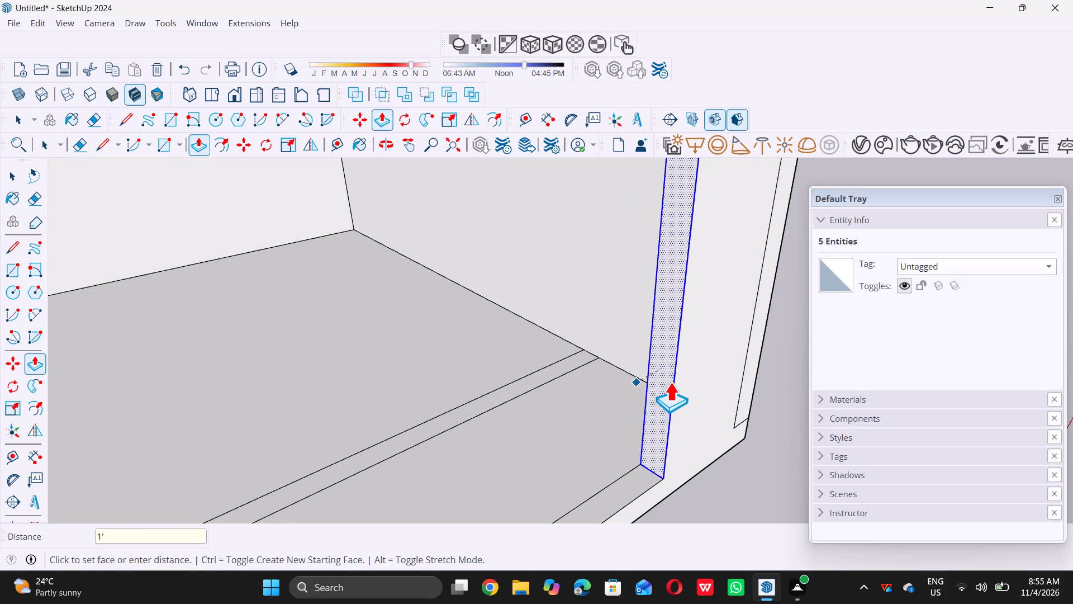
pyautogui.press('Return')
pyautogui.press('space')
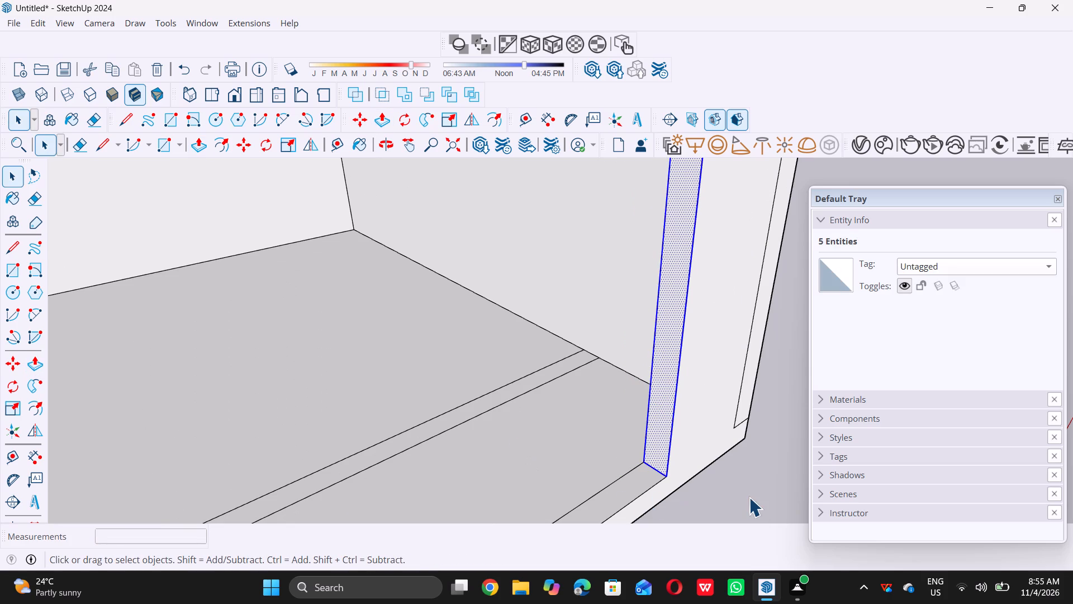
pyautogui.doubleClick(750, 497)
# Erase the vertical and short bottom seam lines on the front face where the left side wall meets the front wall.
pyautogui.scroll(-11, 564, 400)
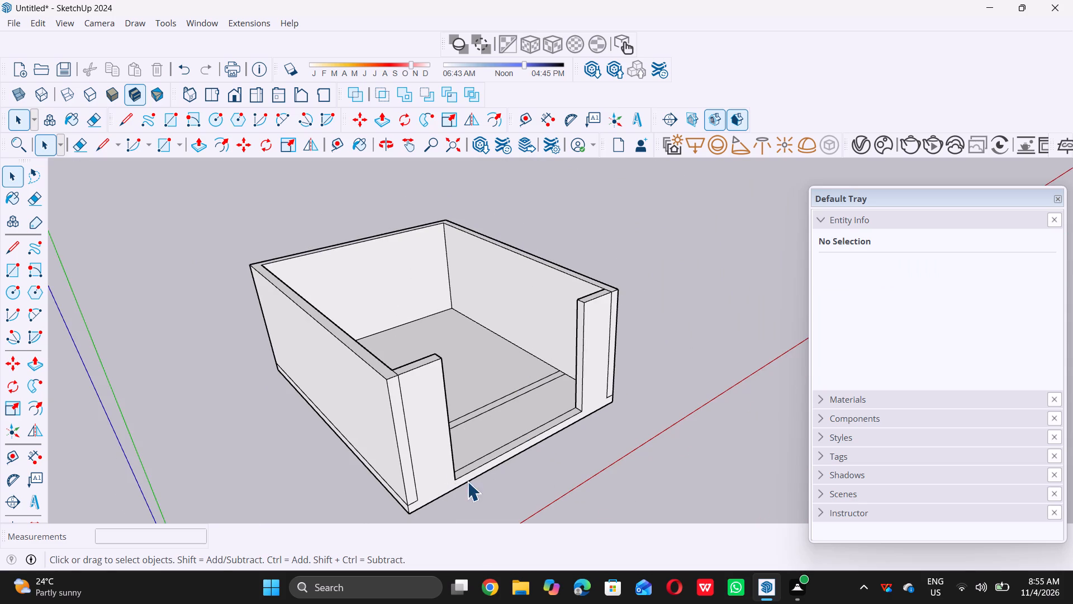
pyautogui.moveTo(467, 480); pyautogui.dragTo(364, 395, button='middle')
pyautogui.scroll(2, 365, 408)
pyautogui.press('e')
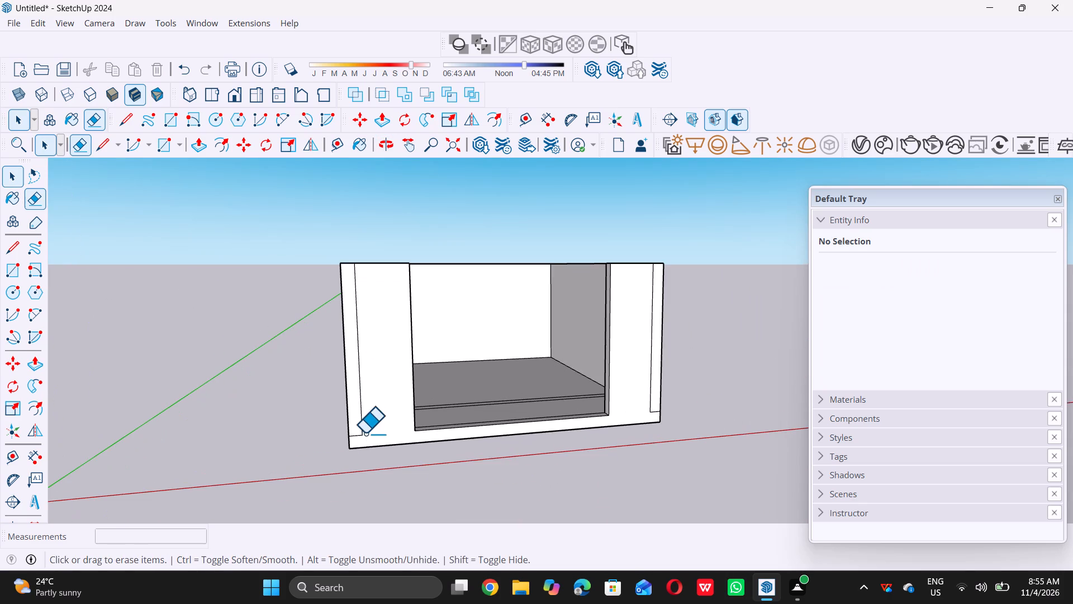
pyautogui.scroll(6, 364, 435)
pyautogui.click(359, 425)
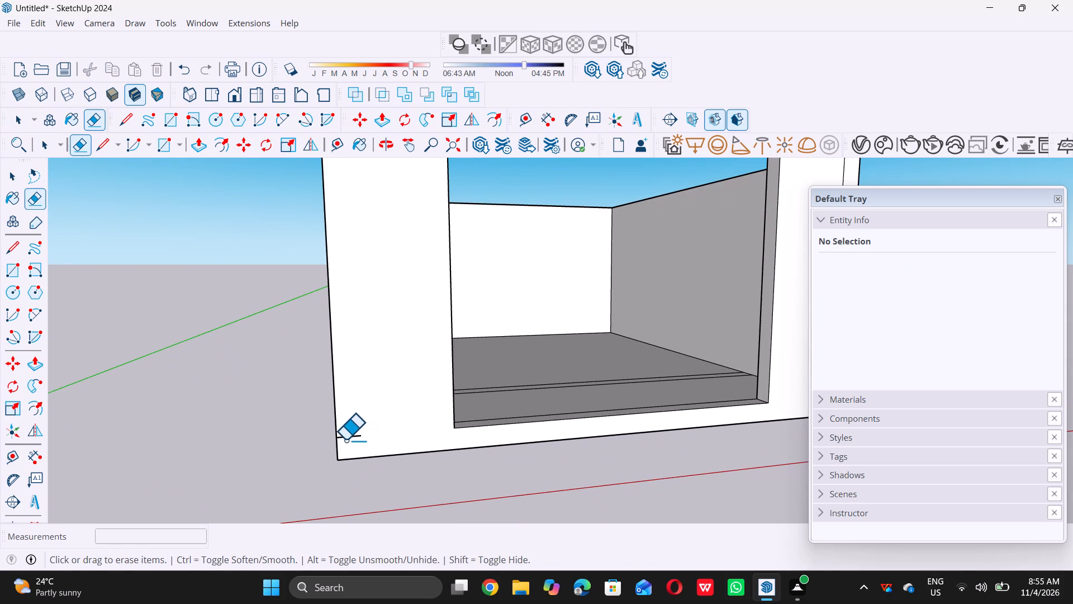
pyautogui.doubleClick(348, 437)
# Erase the vertical and short bottom seam lines on the front face where the right side wall meets the front wall.
pyautogui.scroll(-11, 351, 441)
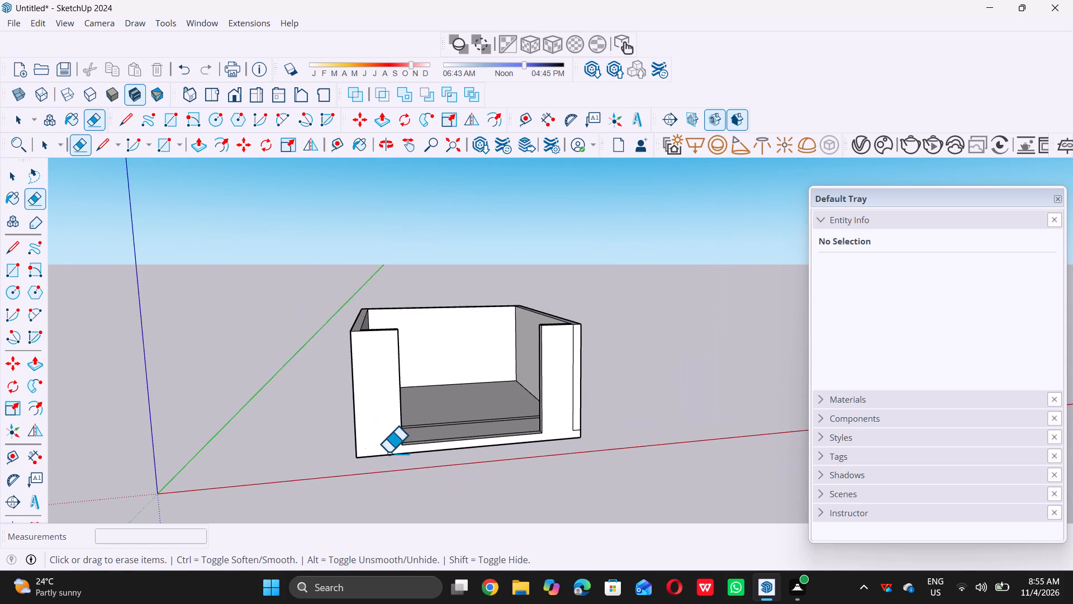
pyautogui.moveTo(388, 452); pyautogui.dragTo(254, 512, button='middle')
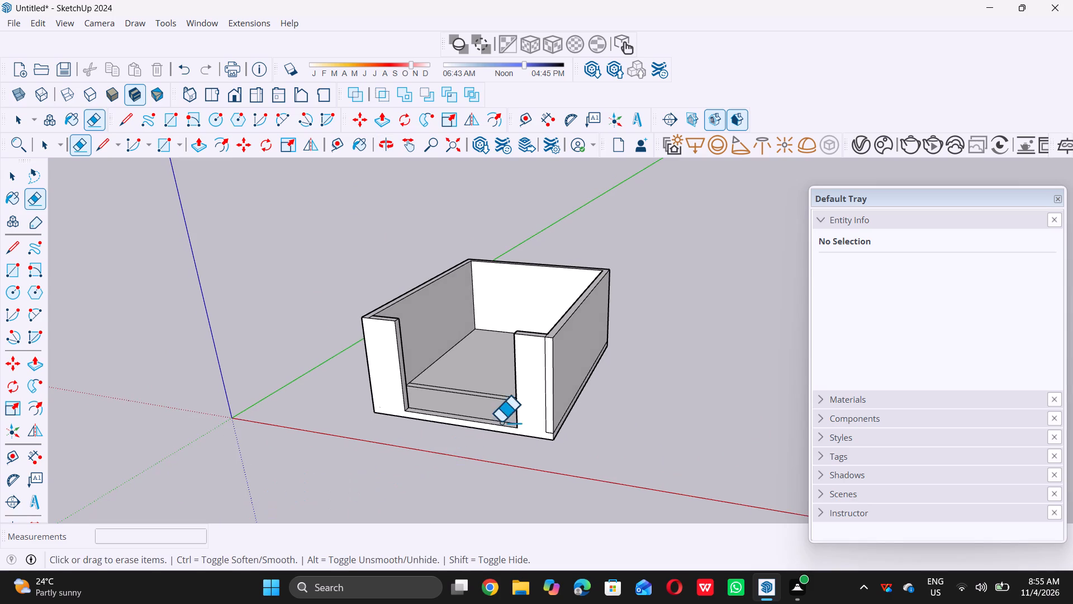
pyautogui.scroll(6, 516, 409)
pyautogui.scroll(6, 566, 443)
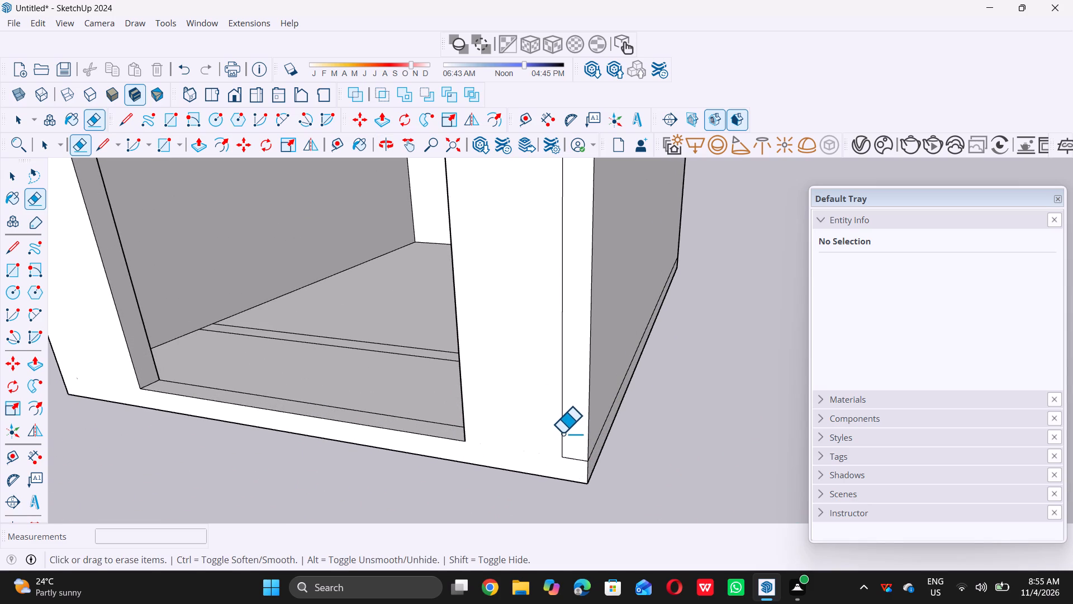
pyautogui.click(560, 429)
pyautogui.tripleClick(563, 458)
pyautogui.click(563, 457)
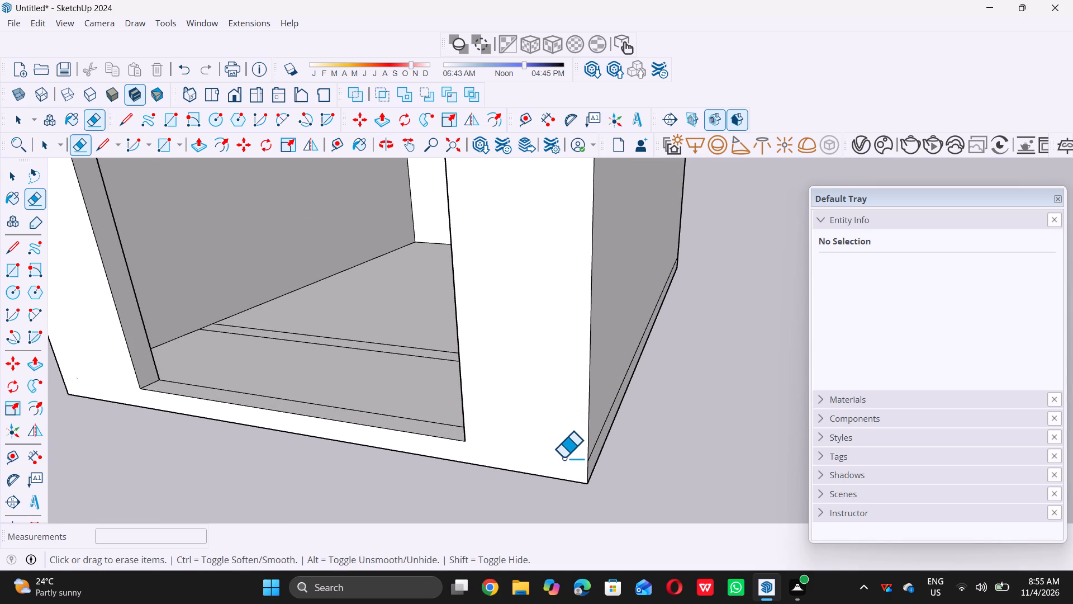
pyautogui.press('space')
# Examine the building's walls and front opening from the front, from above and from the side.
pyautogui.scroll(-13, 581, 464)
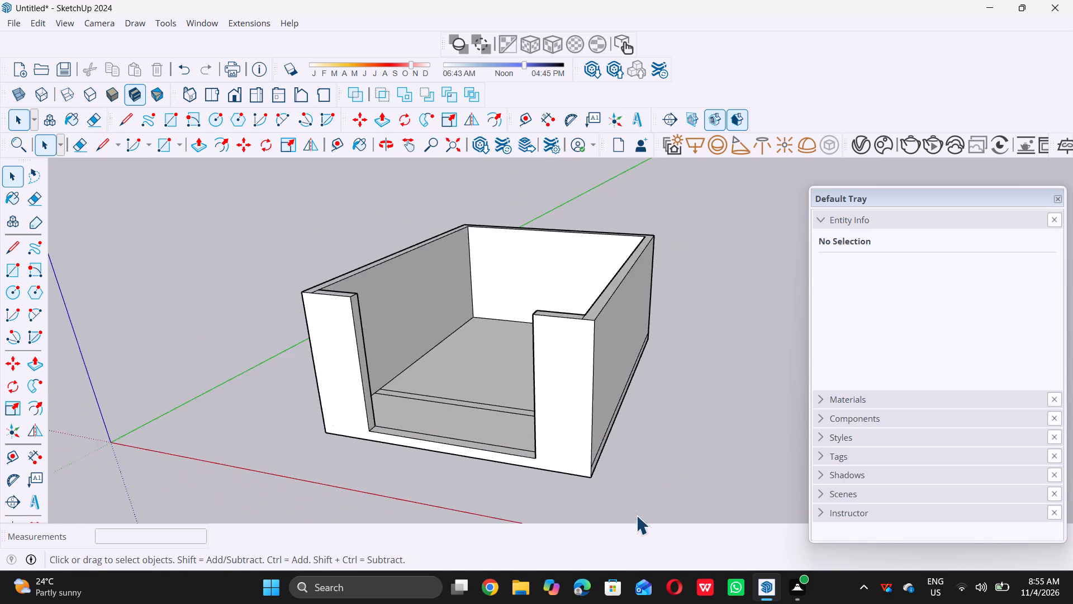
pyautogui.scroll(-4, 636, 515)
pyautogui.moveTo(580, 502); pyautogui.dragTo(585, 488, button='middle')
pyautogui.moveTo(587, 484); pyautogui.dragTo(651, 414, button='middle')
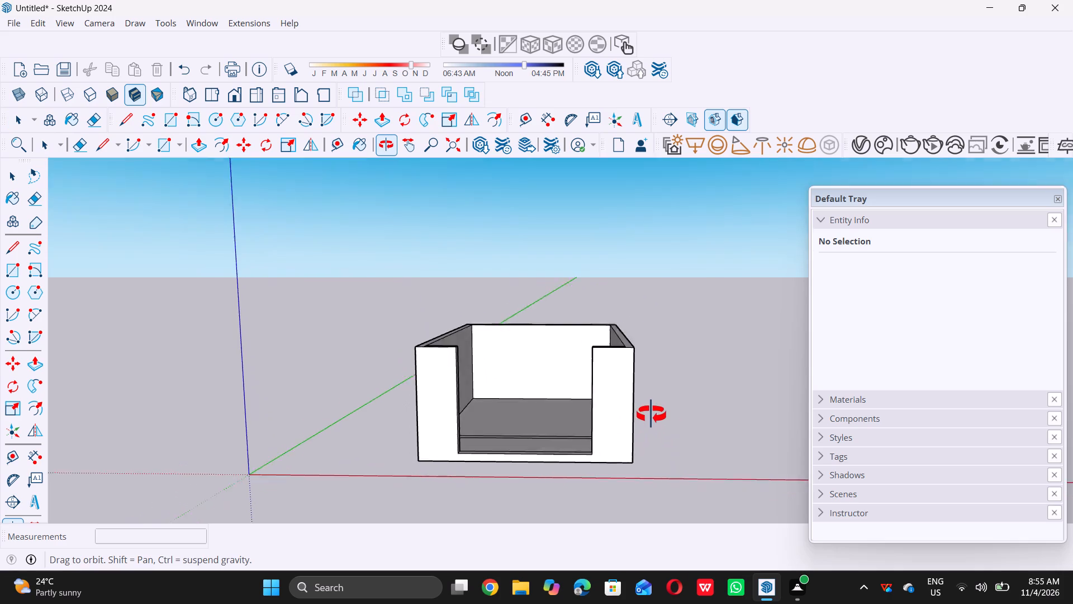
pyautogui.moveTo(651, 414); pyautogui.dragTo(652, 410, button='middle')
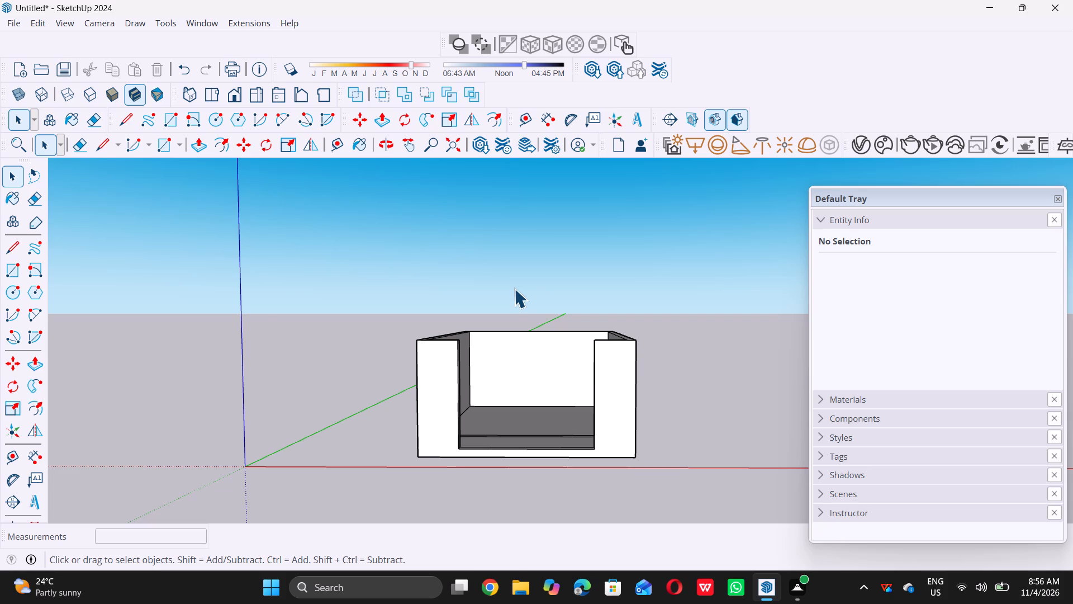
pyautogui.scroll(-9, 514, 289)
pyautogui.moveTo(470, 314); pyautogui.dragTo(667, 454, button='middle')
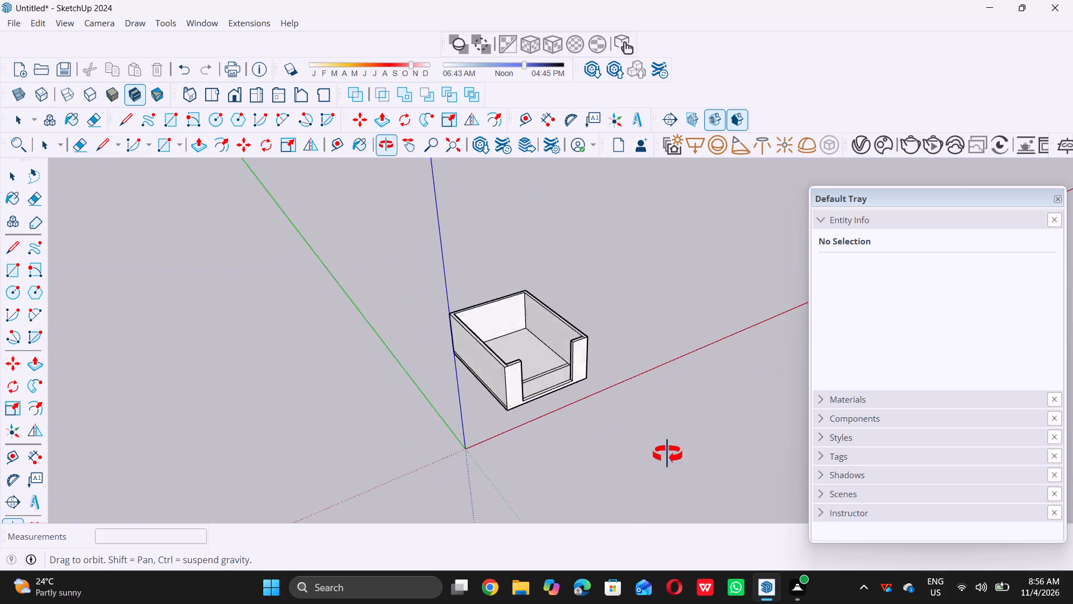
pyautogui.moveTo(667, 454); pyautogui.dragTo(726, 460, button='middle')
pyautogui.moveTo(521, 388); pyautogui.dragTo(563, 420, button='middle')
pyautogui.scroll(7, 510, 347)
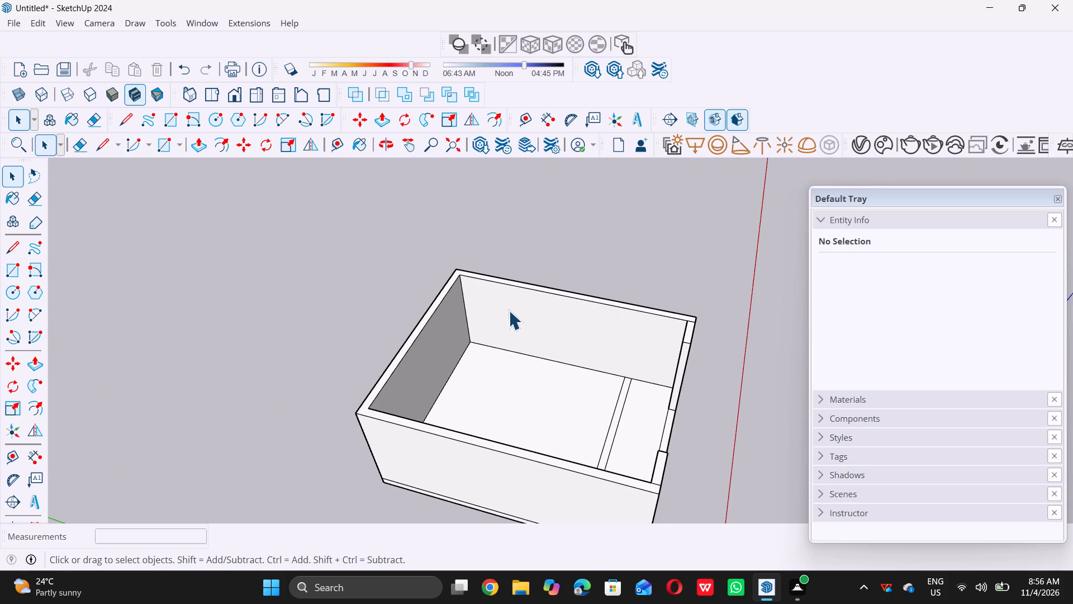
pyautogui.scroll(-7, 493, 287)
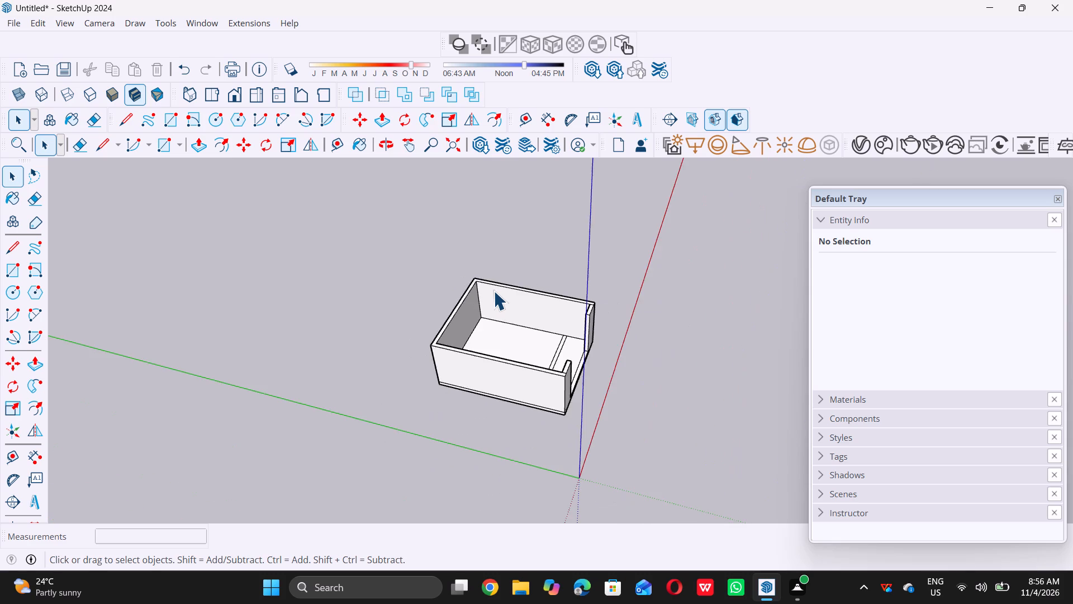
pyautogui.scroll(-5, 493, 293)
pyautogui.moveTo(579, 319); pyautogui.dragTo(314, 236, button='middle')
pyautogui.middleClick(314, 236)
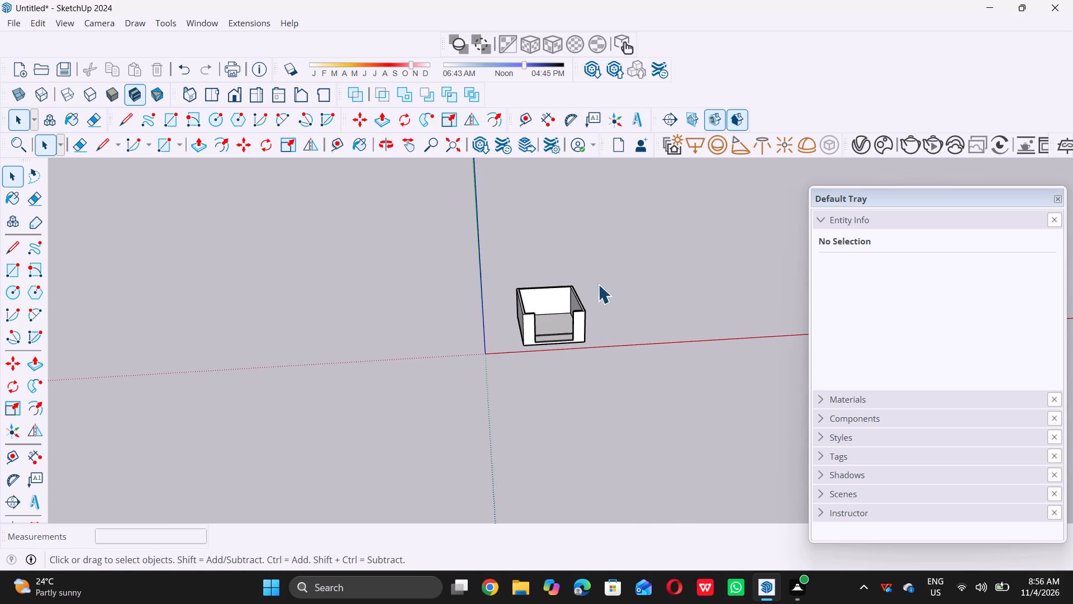
pyautogui.moveTo(594, 276); pyautogui.dragTo(587, 235, button='middle')
pyautogui.scroll(1, 587, 234)
# Open 3D Warehouse and search for "glass window".
pyautogui.doubleClick(482, 150)
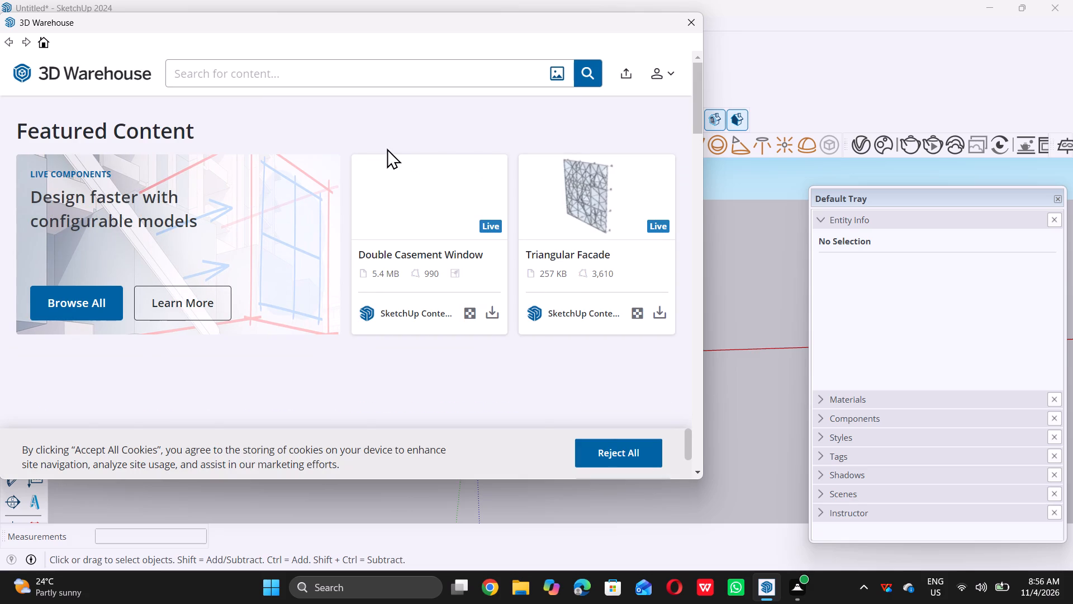
pyautogui.click(275, 73)
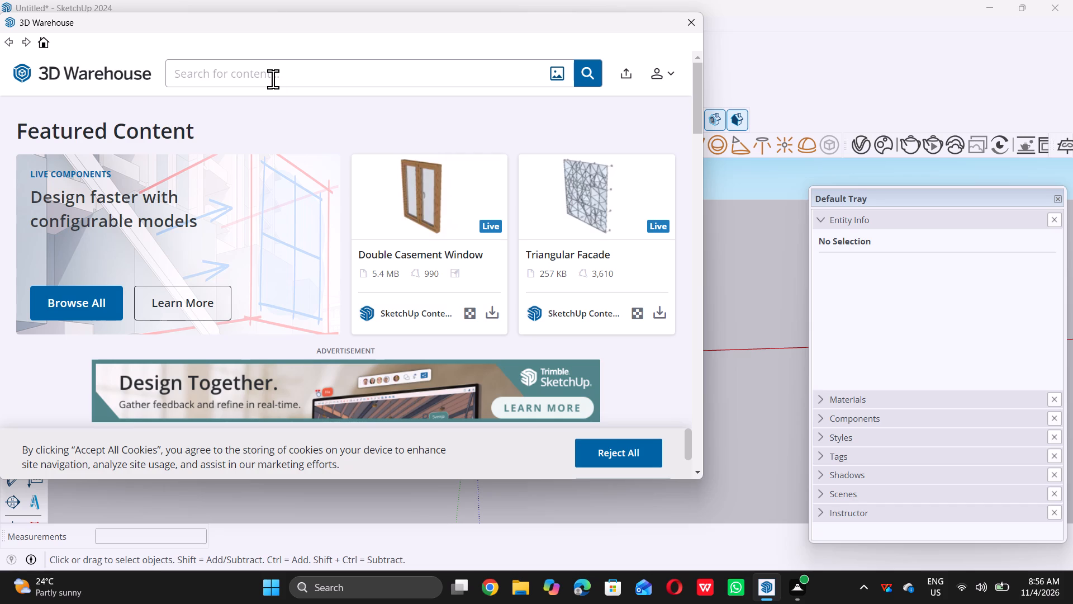
pyautogui.write('gl')
pyautogui.write('ass')
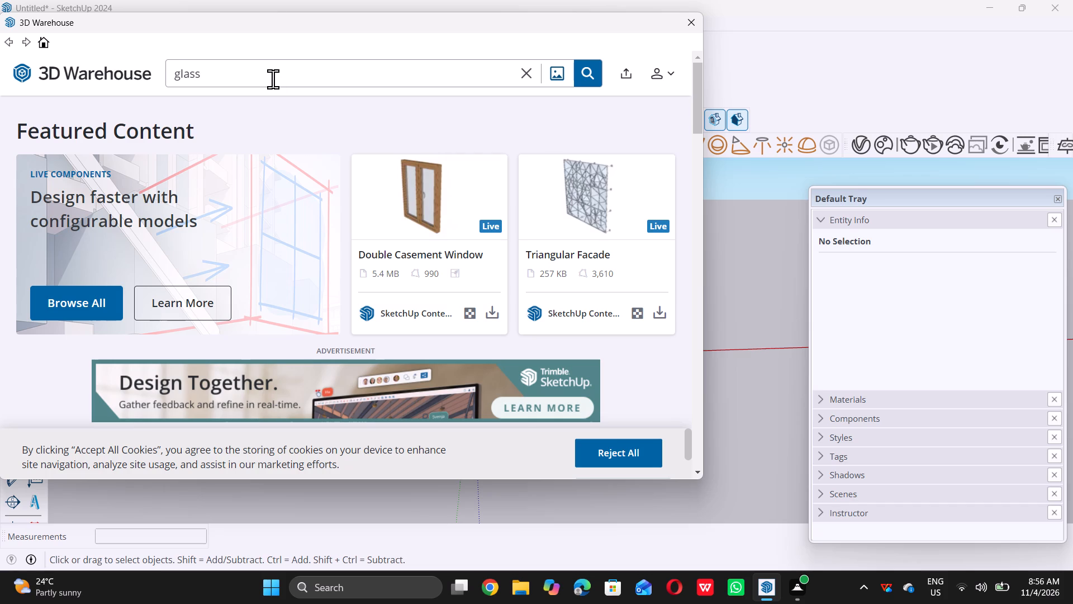
pyautogui.press('space')
pyautogui.write('win')
pyautogui.write('dow')
pyautogui.press('Return')
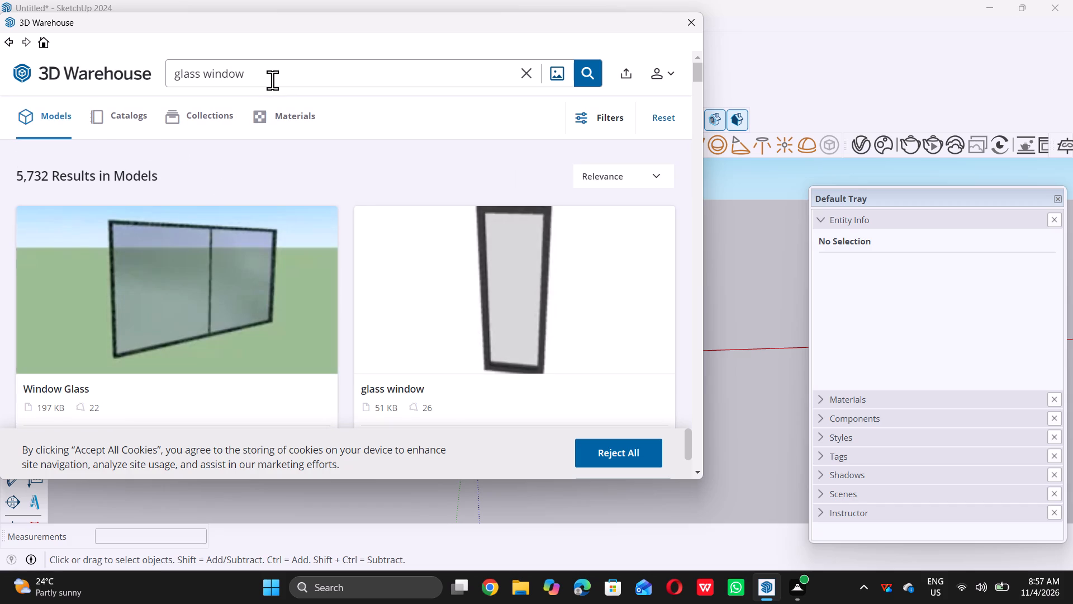
# Browse the glass window models for one that suits the building's front opening.
pyautogui.scroll(-4, 346, 270)
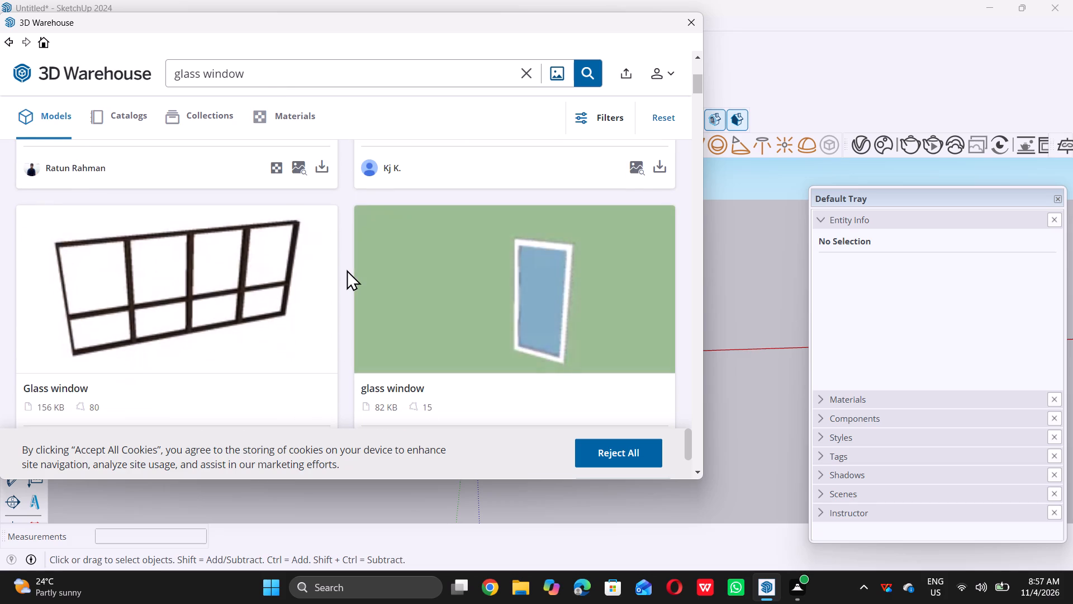
pyautogui.scroll(5, 346, 270)
pyautogui.scroll(-8, 346, 270)
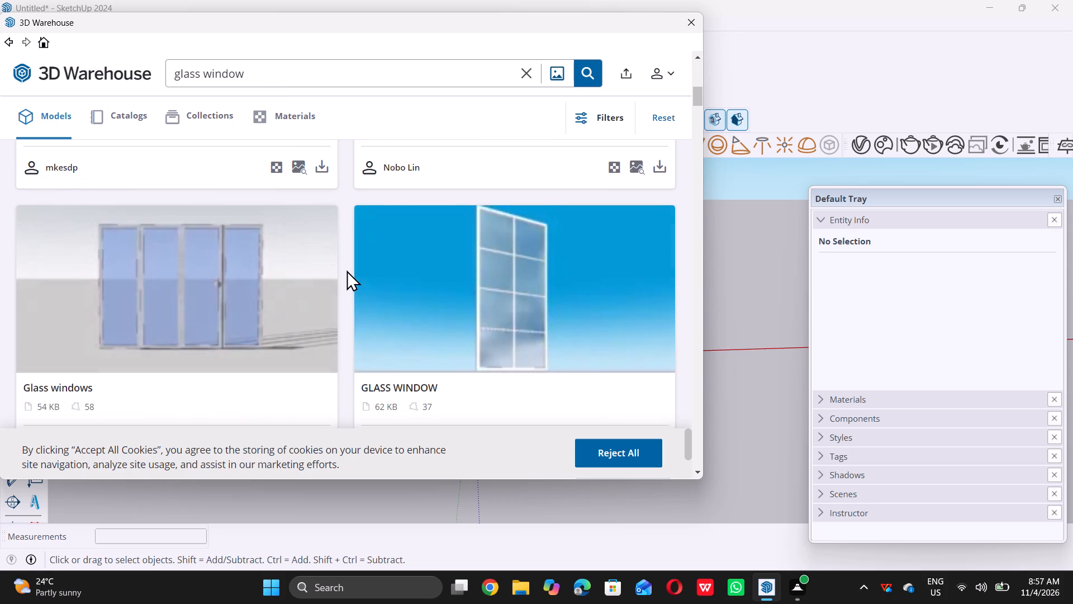
pyautogui.scroll(-3, 346, 270)
pyautogui.scroll(3, 346, 270)
pyautogui.scroll(-5, 346, 270)
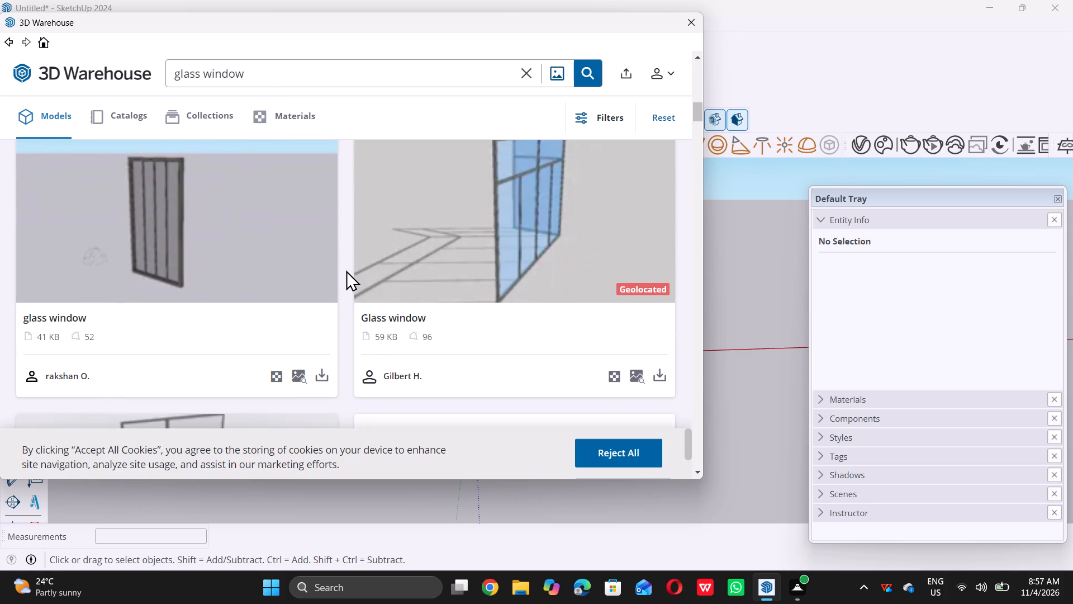
pyautogui.scroll(-8, 346, 270)
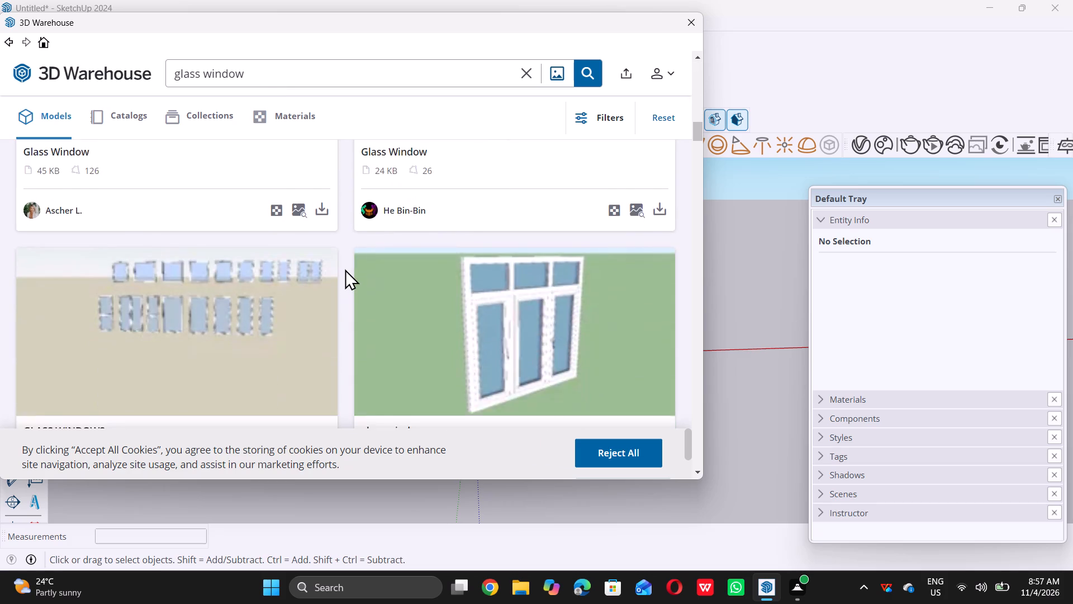
pyautogui.scroll(-11, 345, 269)
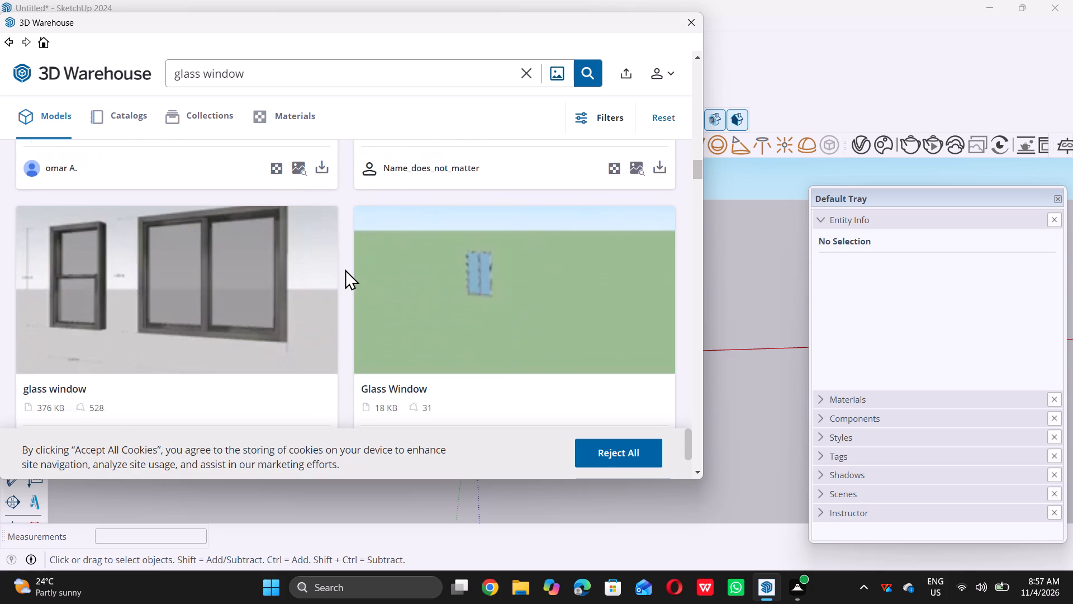
pyautogui.scroll(-10, 345, 269)
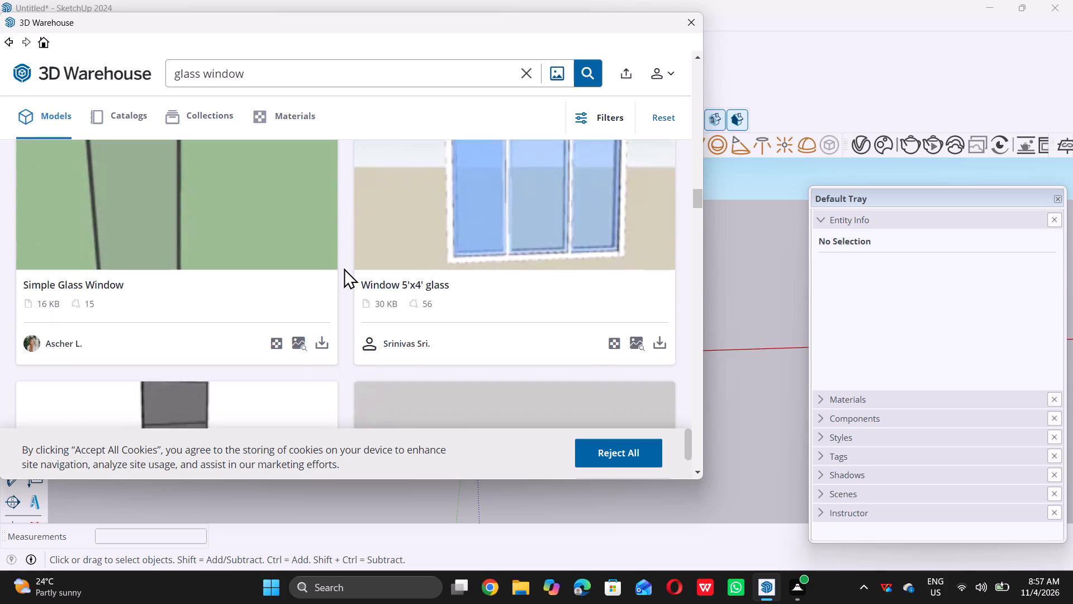
pyautogui.scroll(-5, 342, 266)
pyautogui.scroll(5, 342, 266)
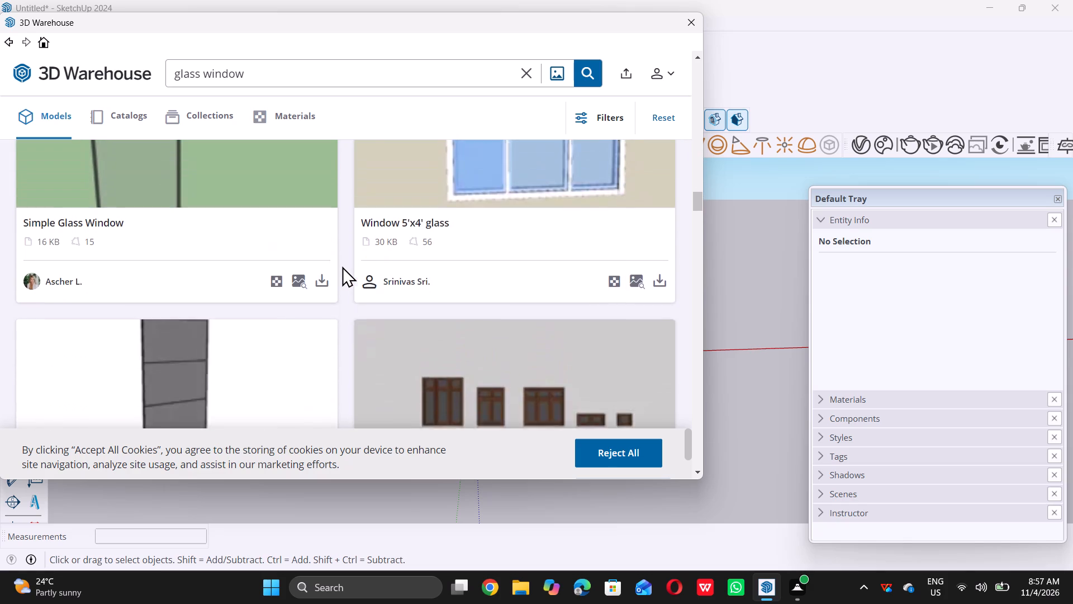
pyautogui.scroll(-2, 342, 266)
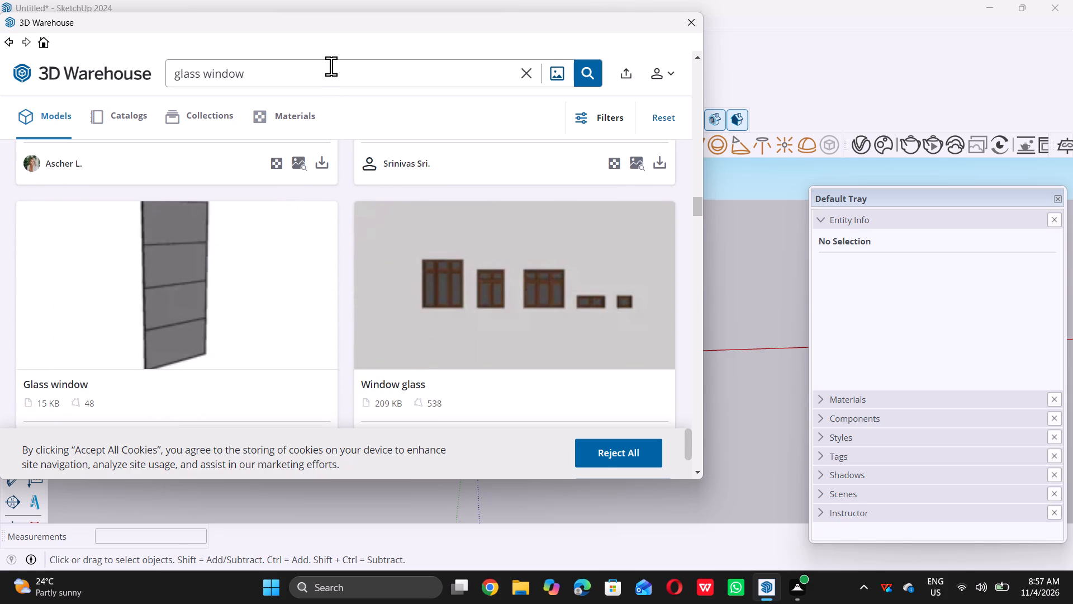
# Extend the 3D Warehouse search to "glass window and door".
pyautogui.click(331, 66)
pyautogui.press('space')
pyautogui.write('and')
pyautogui.press('space')
pyautogui.write('doo')
pyautogui.press('r')
pyautogui.press('Return')
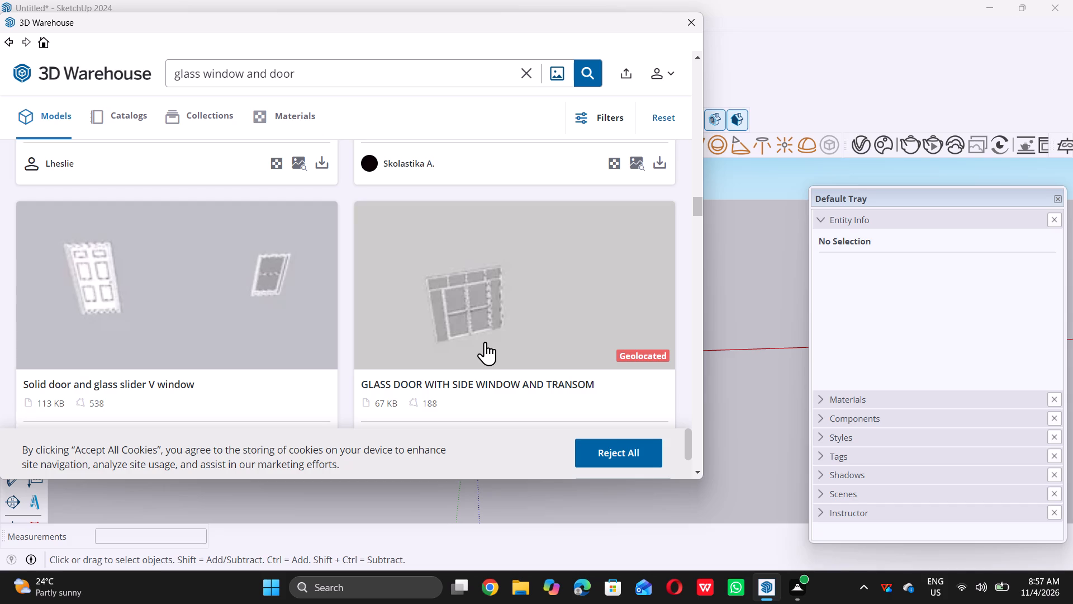
# Download the "Anglin Global |Black Glass Panel Window and Door" model into the drawing, skipping the promotional video.
pyautogui.scroll(-6, 482, 341)
pyautogui.scroll(3, 482, 341)
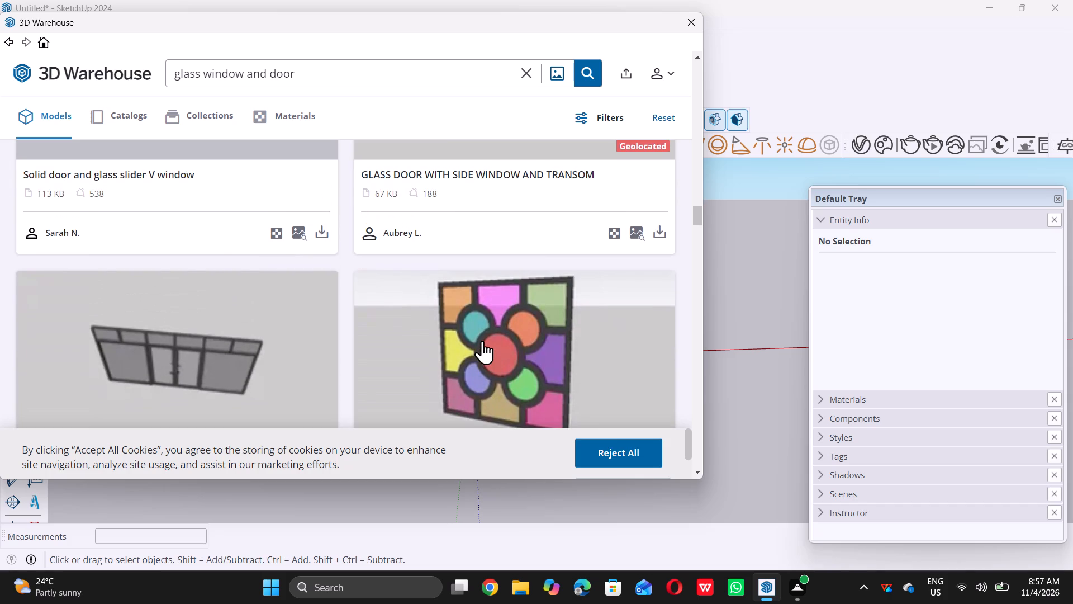
pyautogui.scroll(-1, 482, 341)
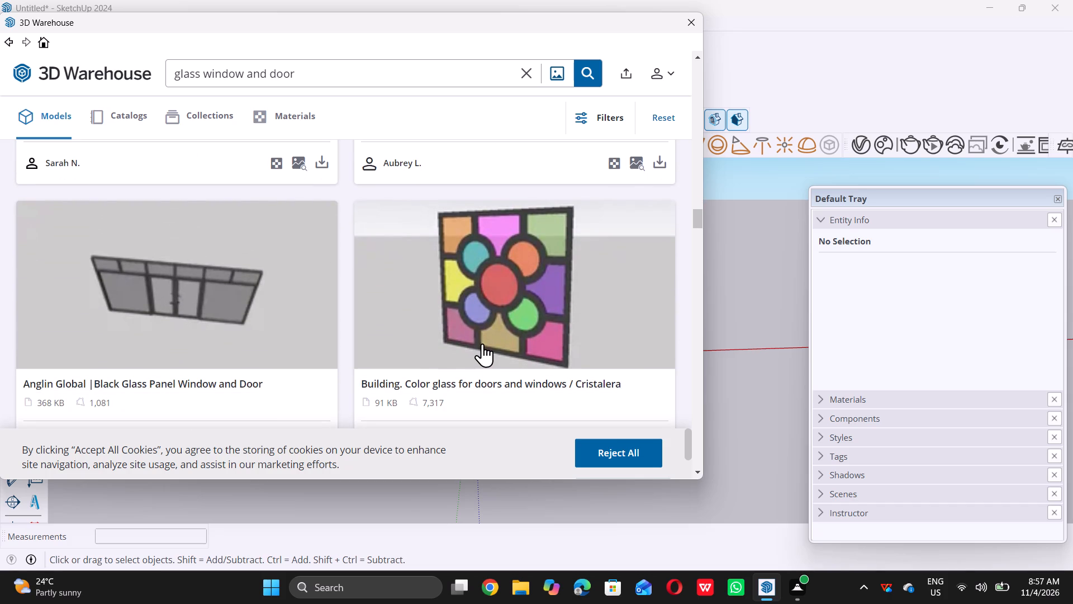
pyautogui.scroll(-2, 233, 356)
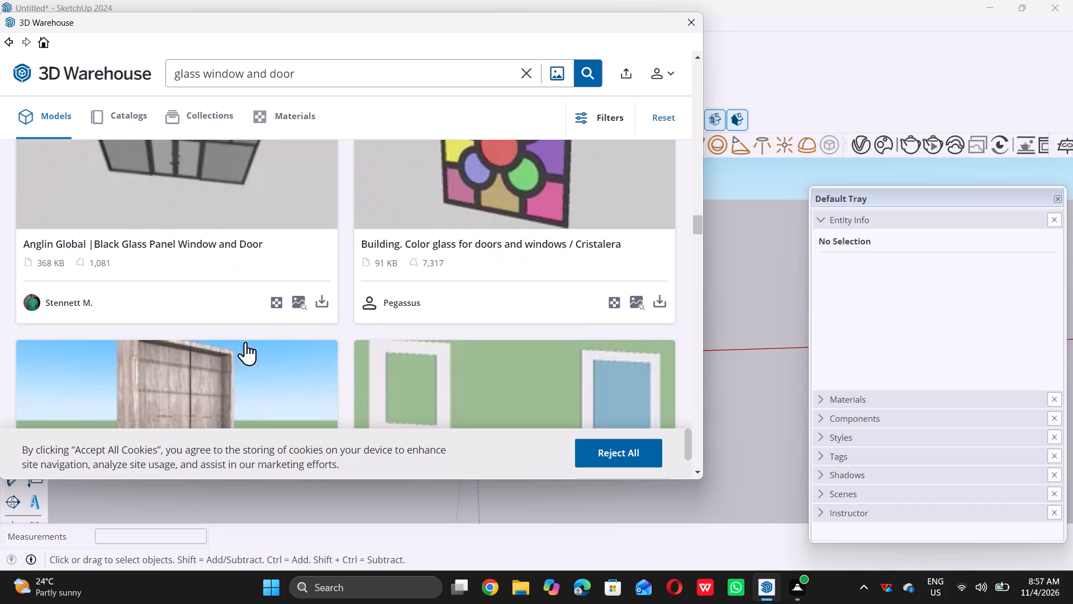
pyautogui.click(322, 305)
pyautogui.click(326, 306)
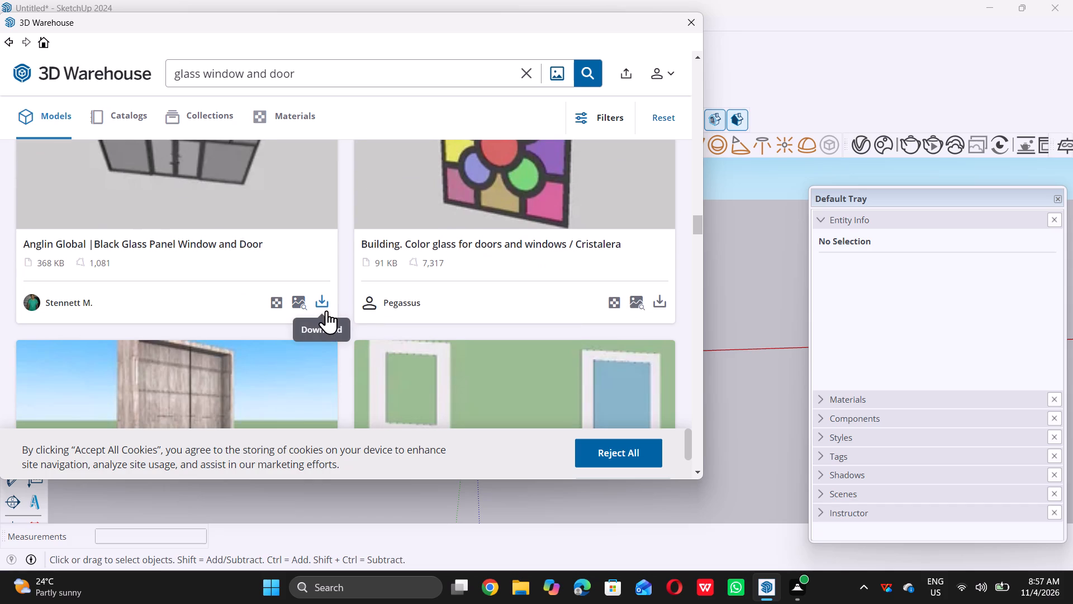
pyautogui.scroll(-4, 325, 310)
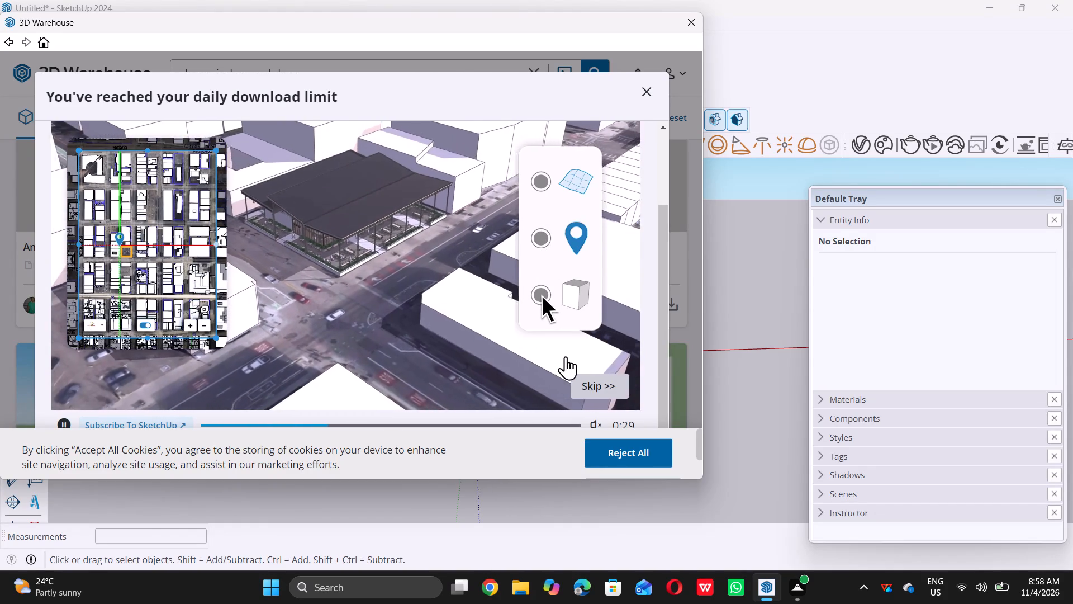
pyautogui.doubleClick(602, 381)
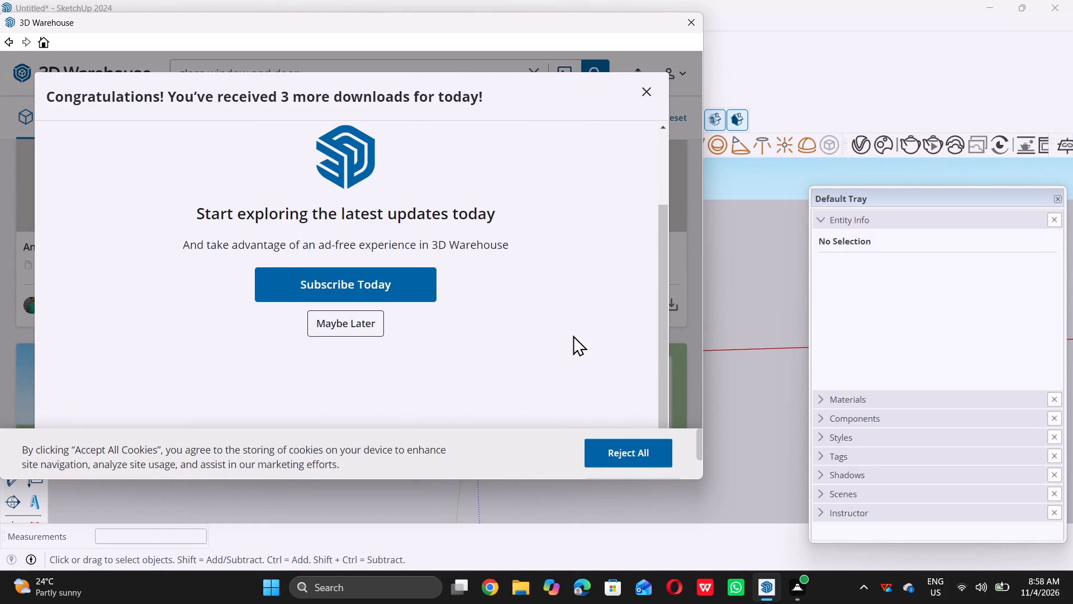
pyautogui.click(647, 91)
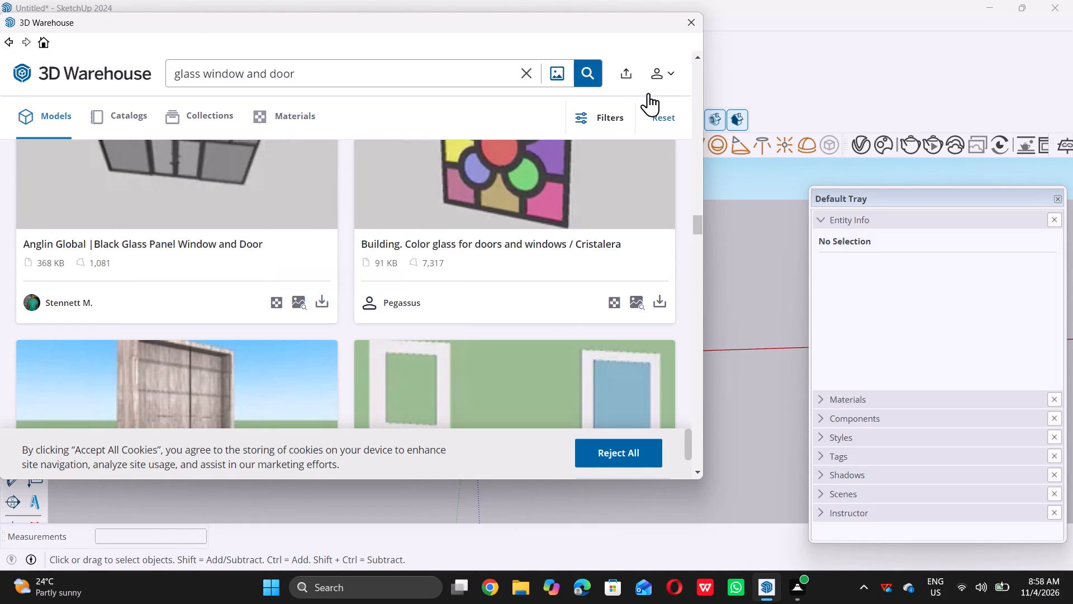
pyautogui.click(323, 302)
pyautogui.doubleClick(311, 270)
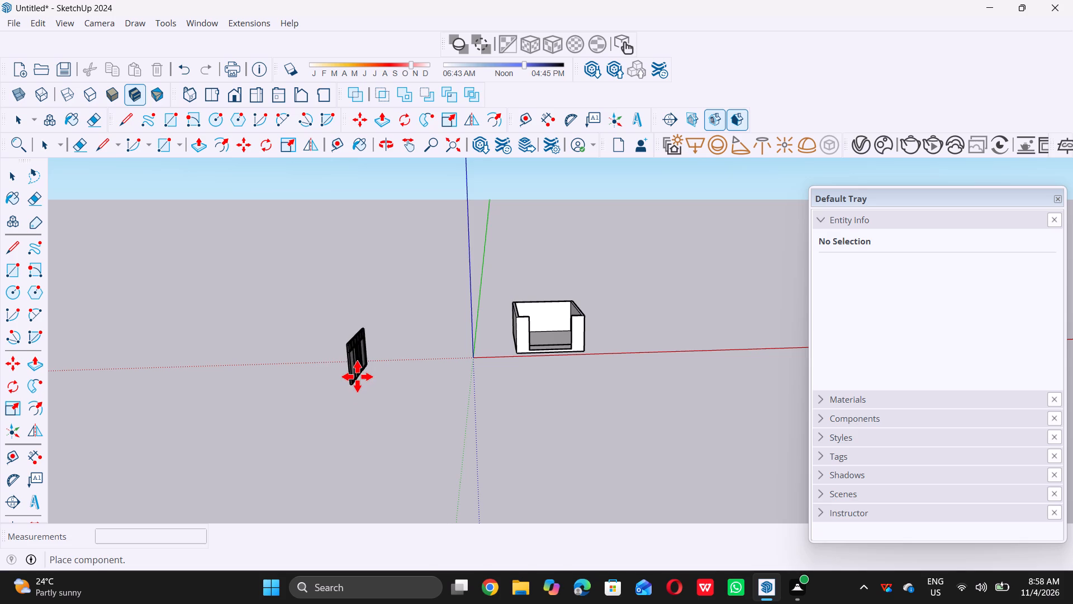
# Place the downloaded glass wall component on the ground beside the building.
pyautogui.doubleClick(357, 376)
pyautogui.press('space')
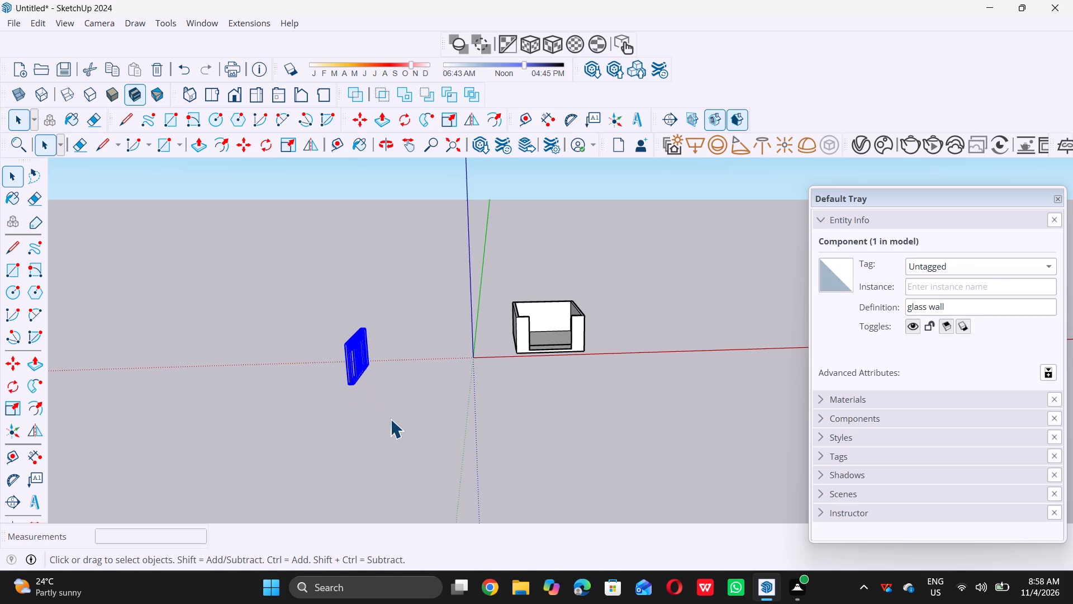
# Rotate the glass wall component 90° on the ground plane so it runs parallel to the building's front.
pyautogui.press('q')
pyautogui.doubleClick(389, 437)
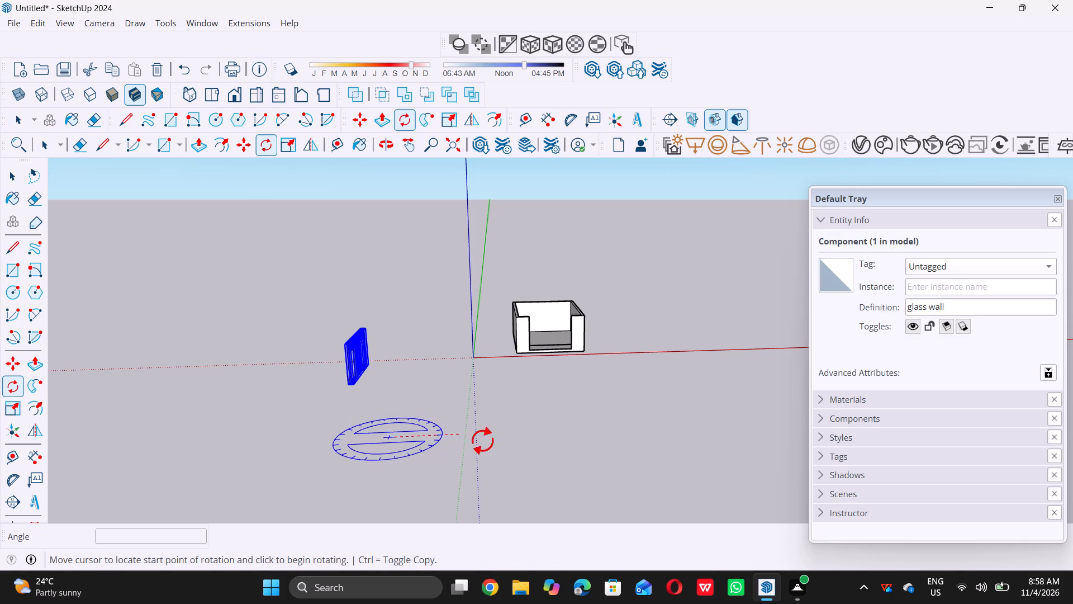
pyautogui.click(535, 430)
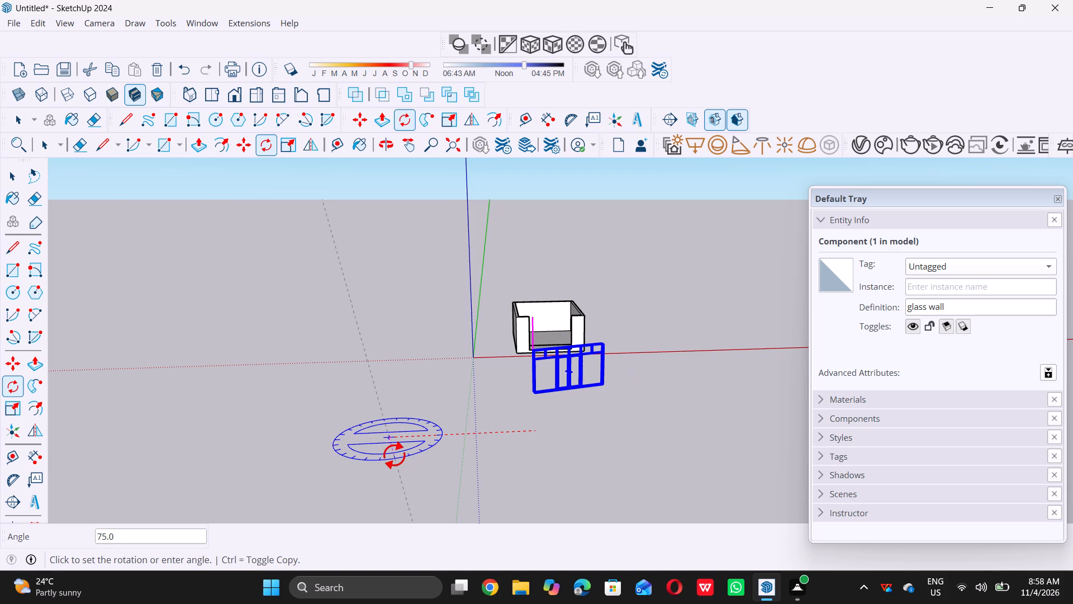
pyautogui.scroll(2, 393, 458)
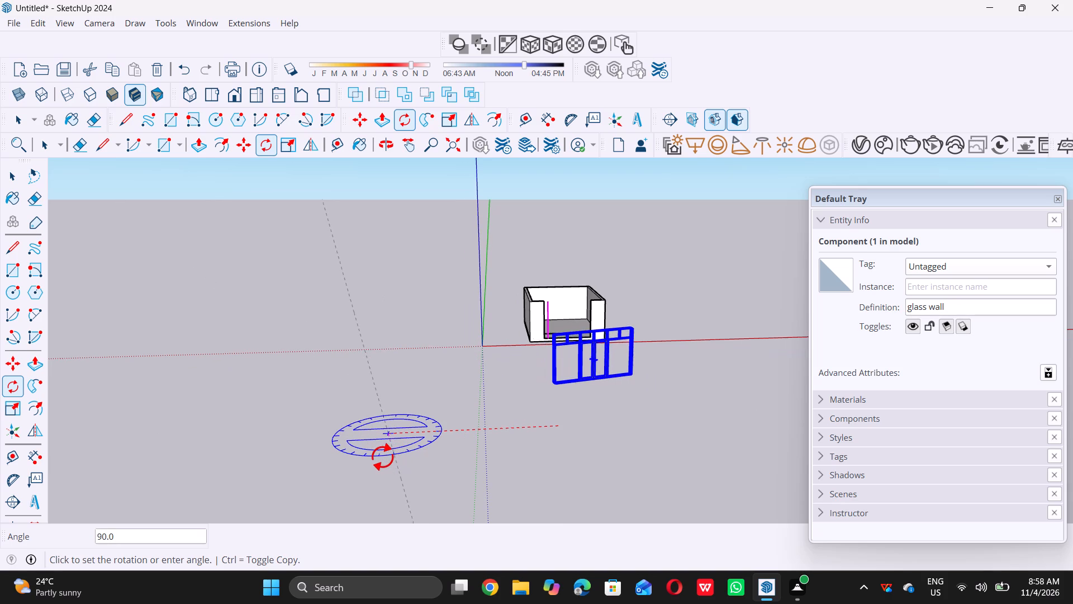
pyautogui.doubleClick(377, 459)
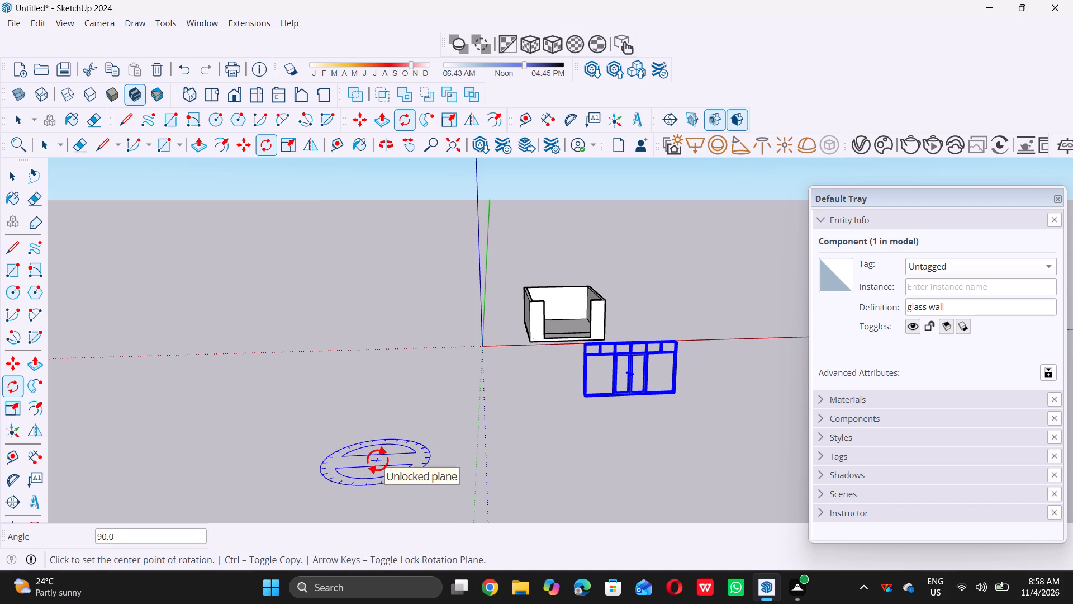
pyautogui.press('space')
# Move the glass wall by its lower outer corner into the building, against the side wall's base behind the front opening.
pyautogui.scroll(-10, 341, 427)
pyautogui.moveTo(476, 465); pyautogui.dragTo(469, 465, button='middle')
pyautogui.moveTo(468, 465); pyautogui.dragTo(468, 465, button='middle')
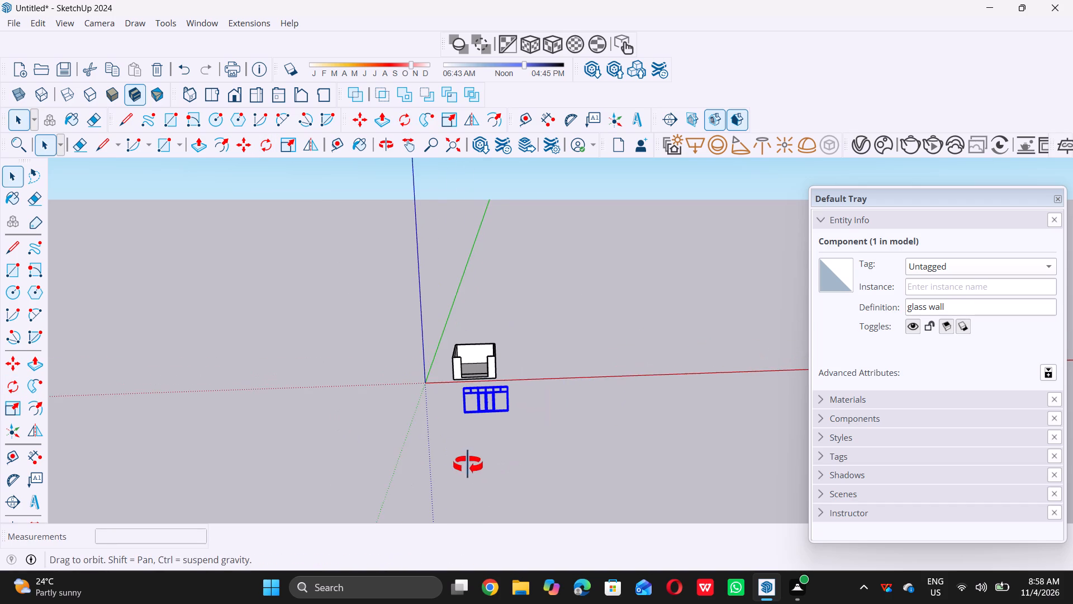
pyautogui.moveTo(468, 465); pyautogui.dragTo(402, 442, button='middle')
pyautogui.moveTo(402, 442); pyautogui.dragTo(453, 443, button='middle')
pyautogui.scroll(7, 480, 421)
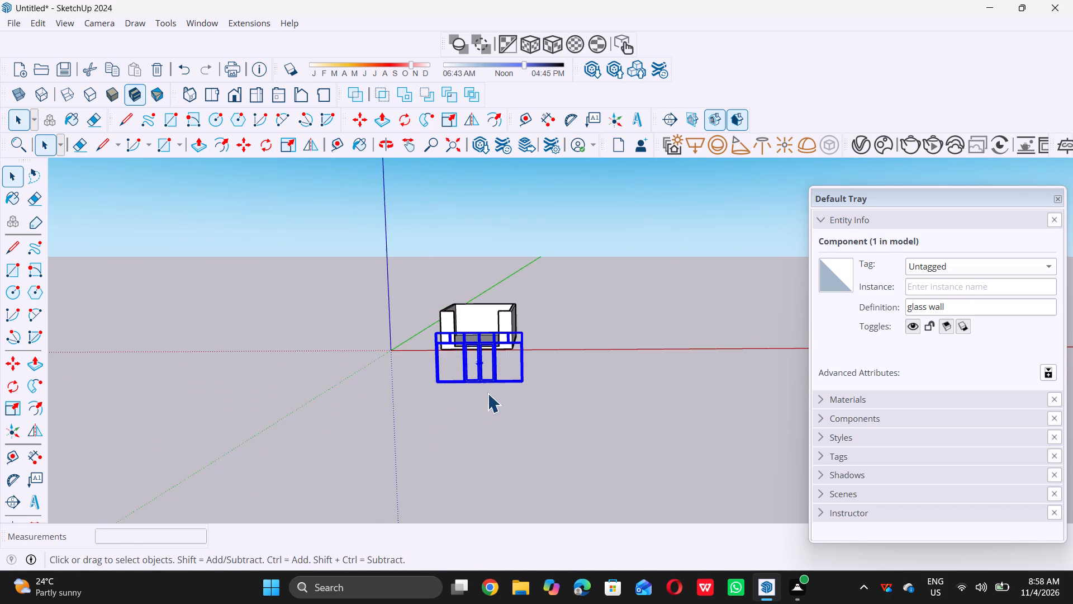
pyautogui.scroll(16, 489, 391)
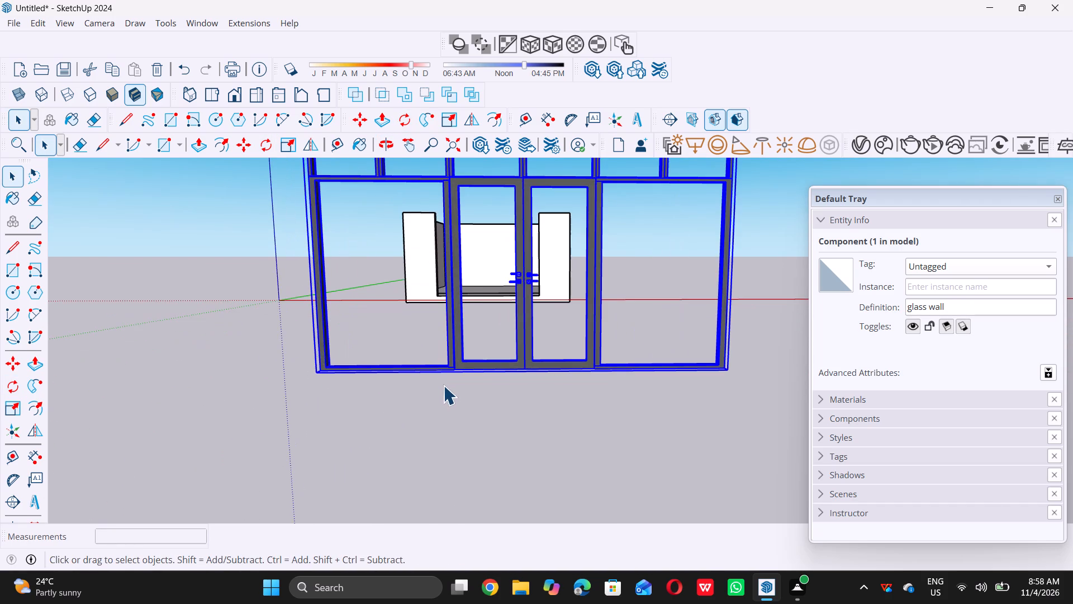
pyautogui.scroll(2, 443, 385)
pyautogui.press('m')
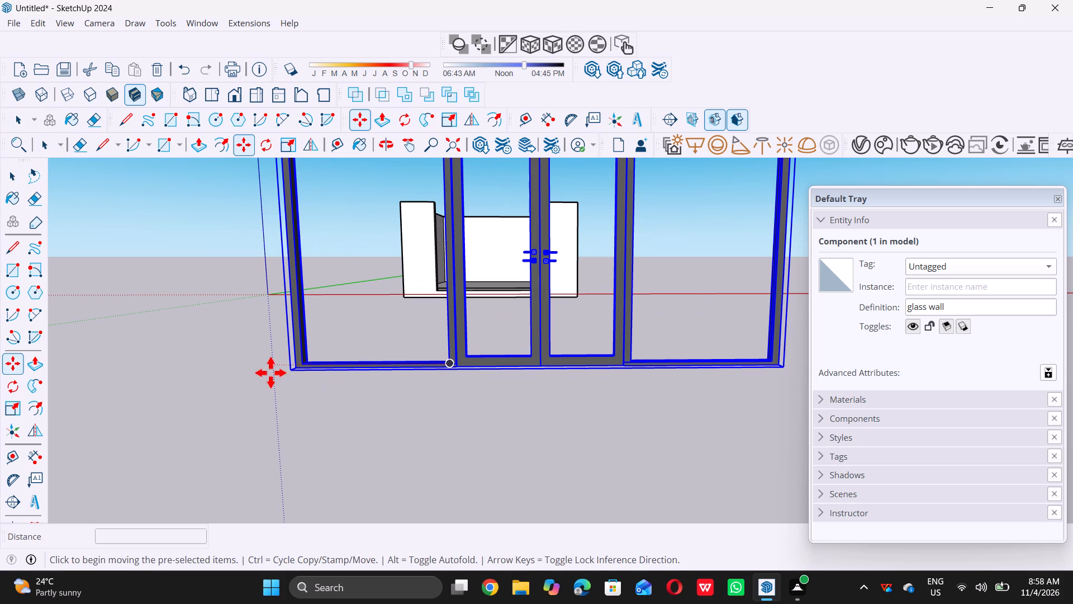
pyautogui.click(292, 369)
pyautogui.scroll(-10, 292, 368)
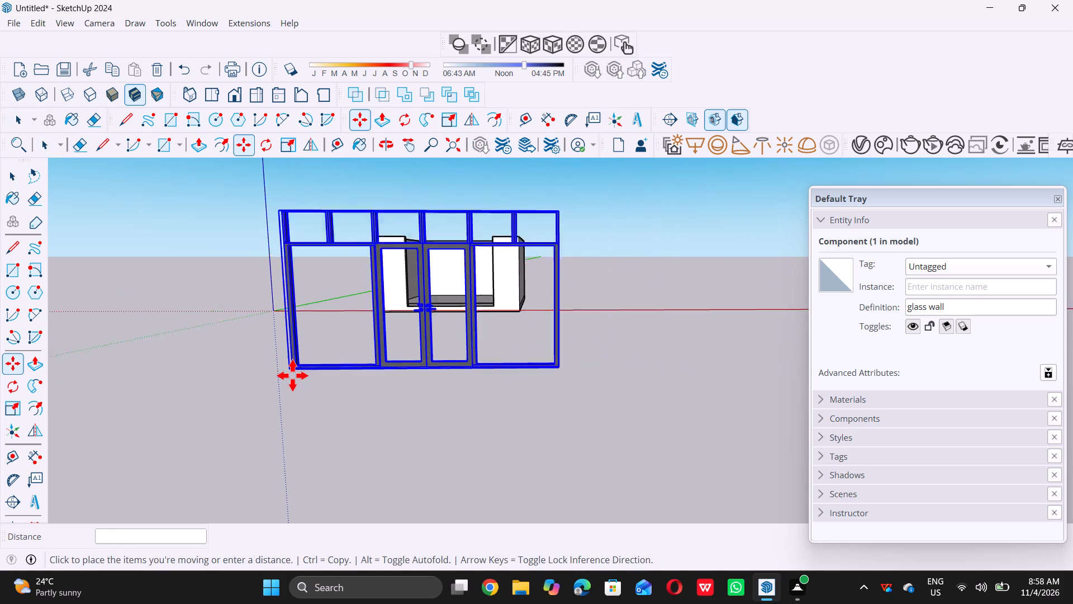
pyautogui.scroll(-6, 292, 375)
pyautogui.scroll(1, 415, 286)
pyautogui.moveTo(409, 299); pyautogui.dragTo(371, 415, button='middle')
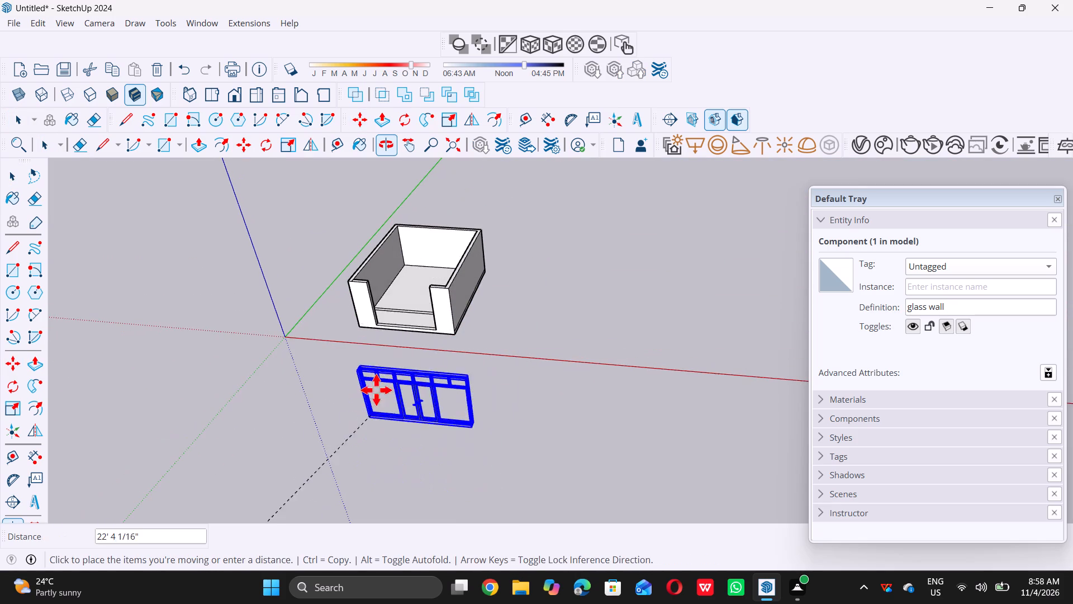
pyautogui.scroll(10, 391, 287)
pyautogui.scroll(7, 360, 334)
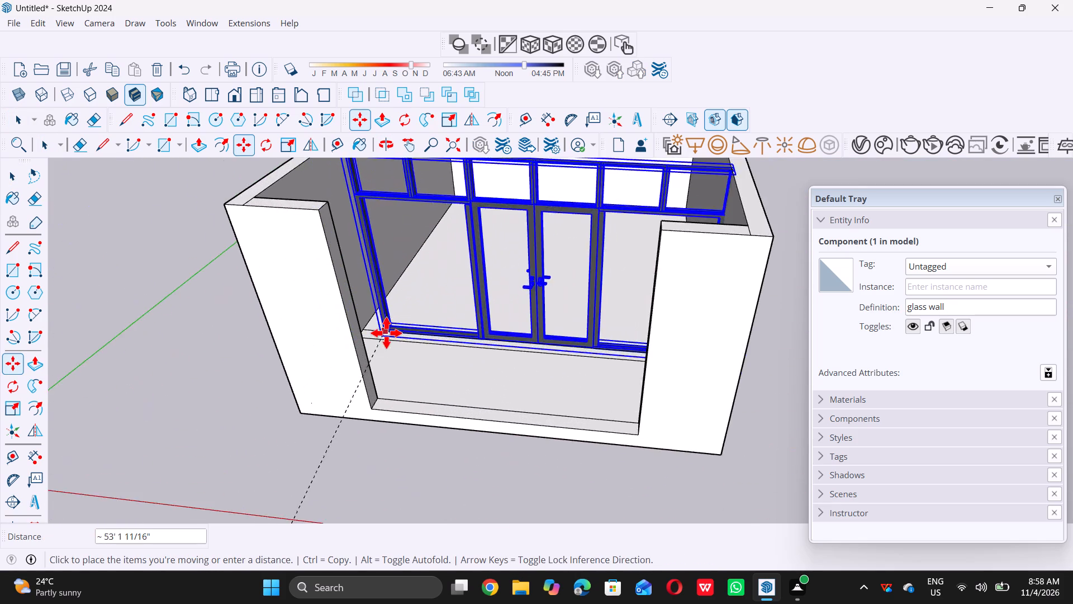
pyautogui.scroll(13, 387, 333)
pyautogui.scroll(5, 340, 338)
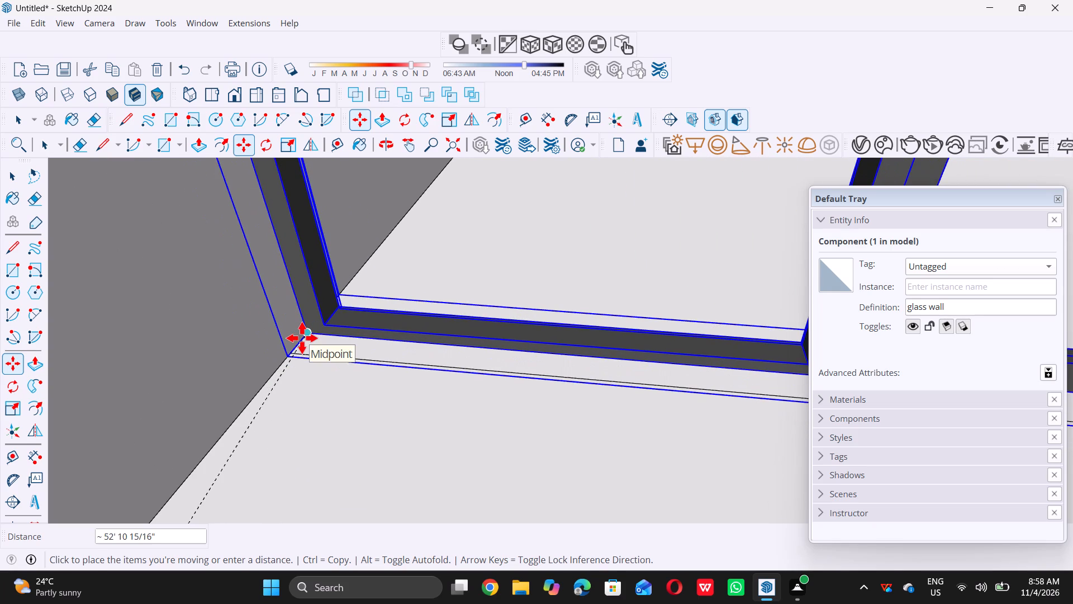
pyautogui.tripleClick(302, 338)
pyautogui.press('space')
# Scale the glass wall lengthwise by about 1.07 so it reaches the opposite side wall, and deselect it.
pyautogui.scroll(-8, 317, 357)
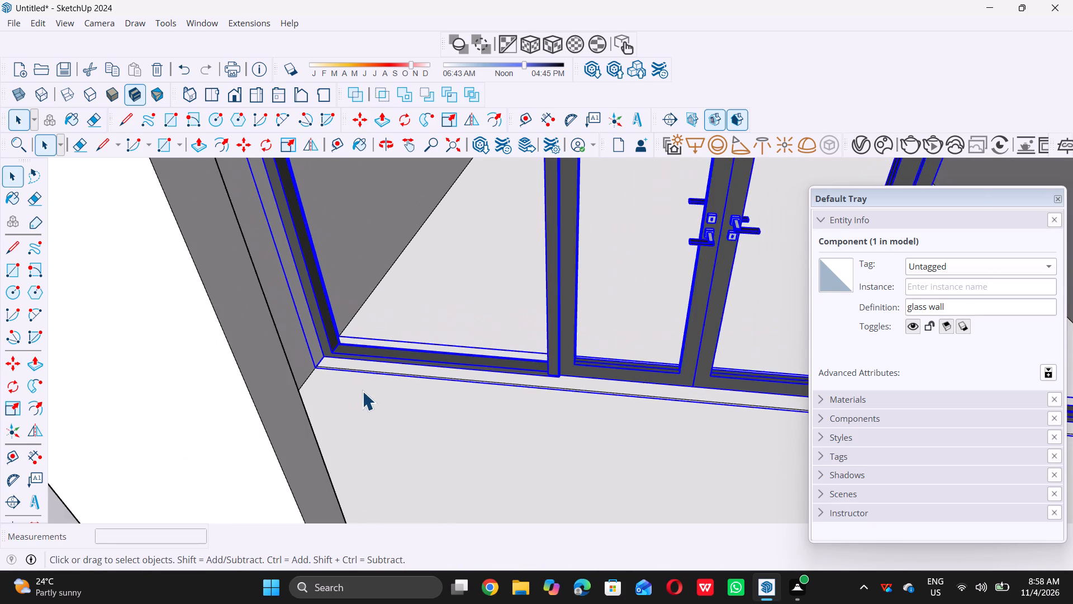
pyautogui.scroll(-16, 362, 391)
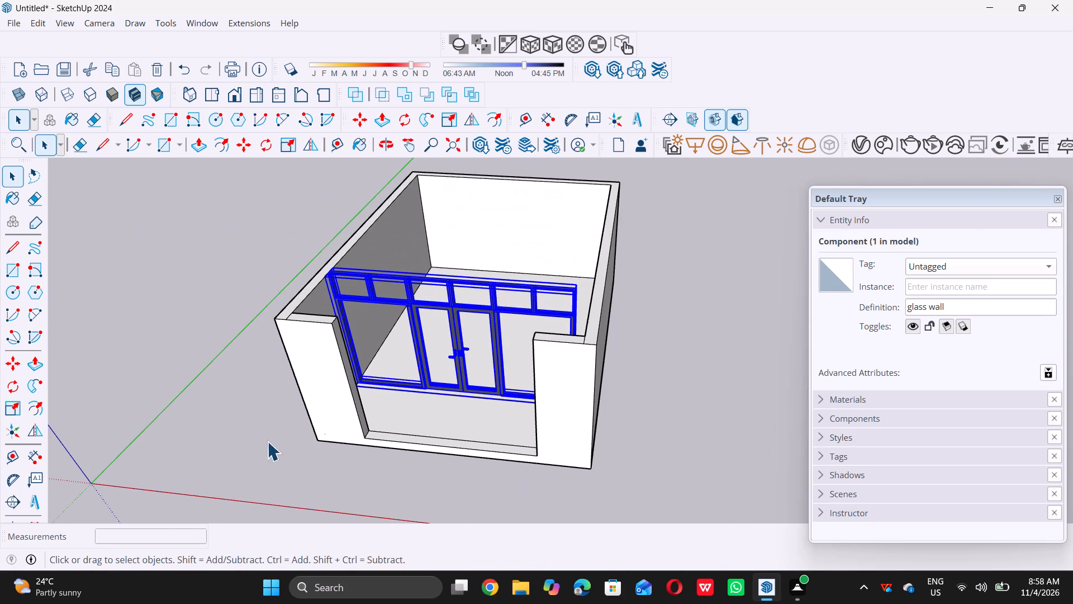
pyautogui.moveTo(550, 319); pyautogui.dragTo(534, 369, button='middle')
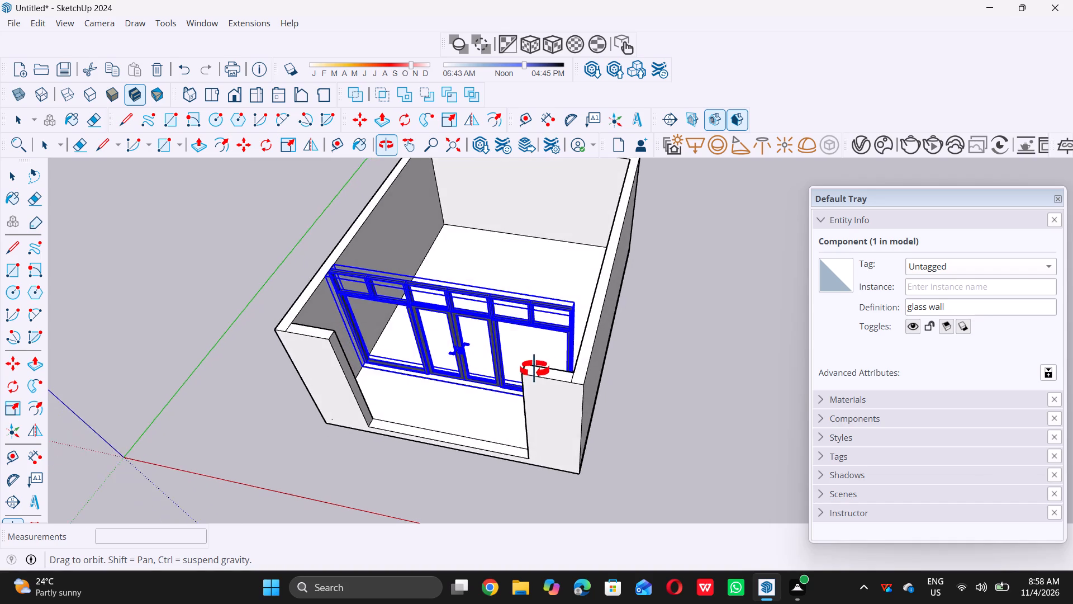
pyautogui.moveTo(534, 369); pyautogui.dragTo(668, 359, button='middle')
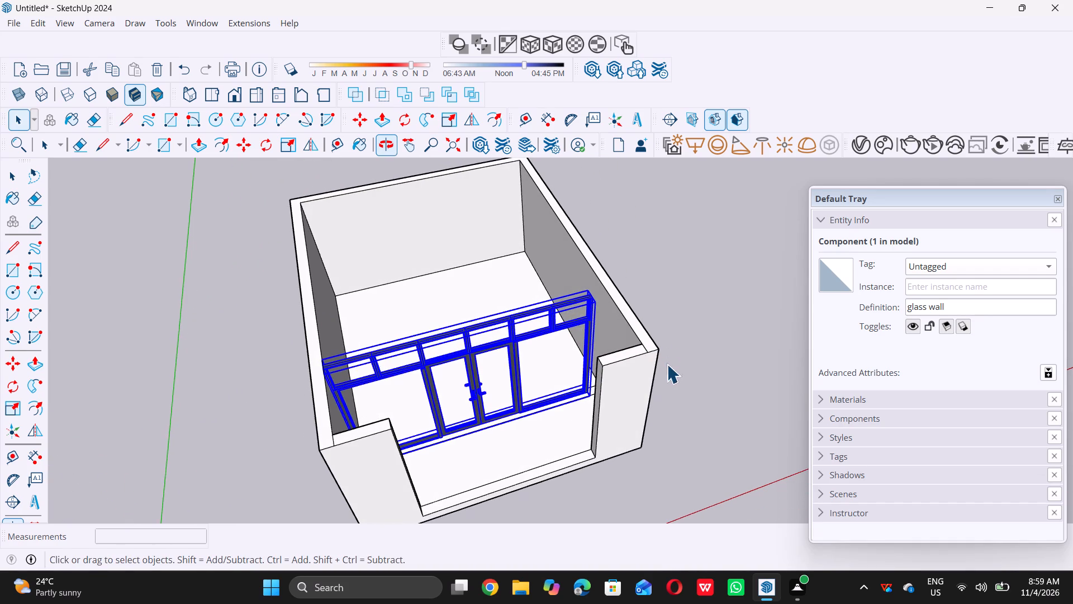
pyautogui.scroll(3, 573, 356)
pyautogui.press('s')
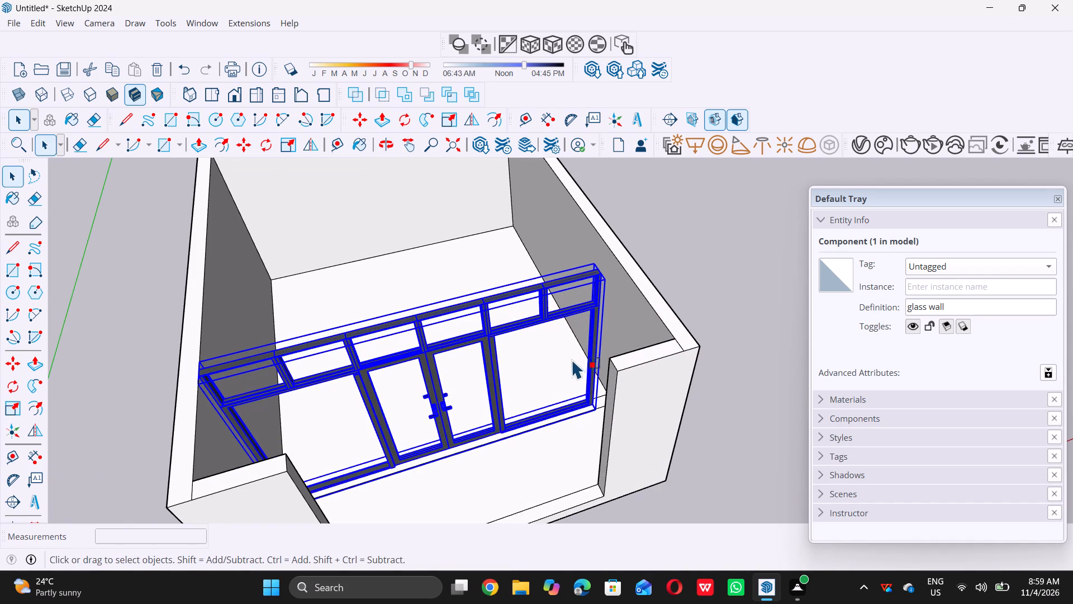
pyautogui.scroll(7, 607, 331)
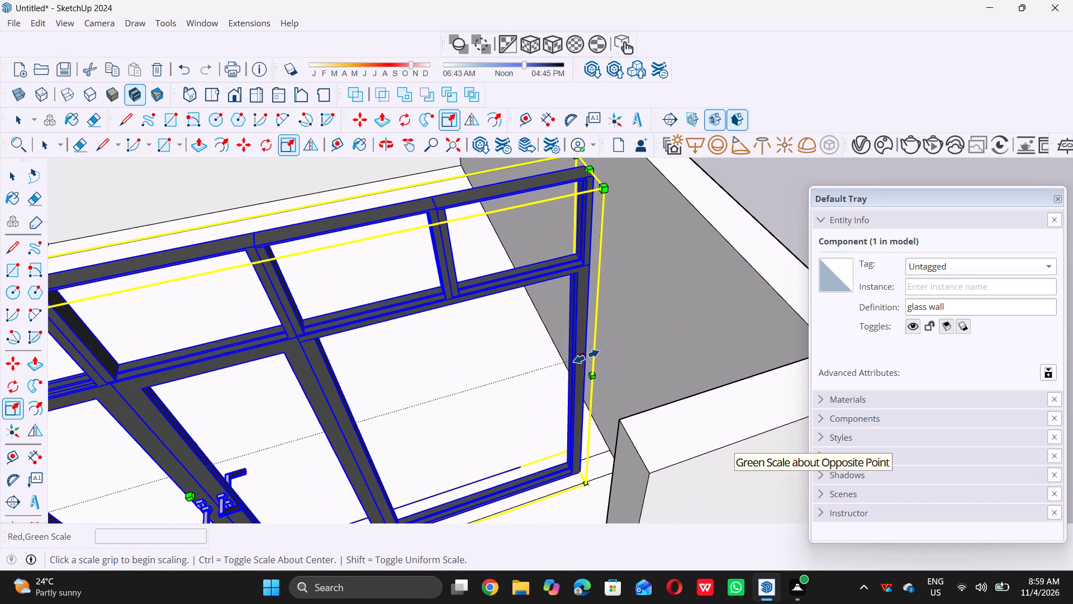
pyautogui.click(586, 356)
pyautogui.click(652, 339)
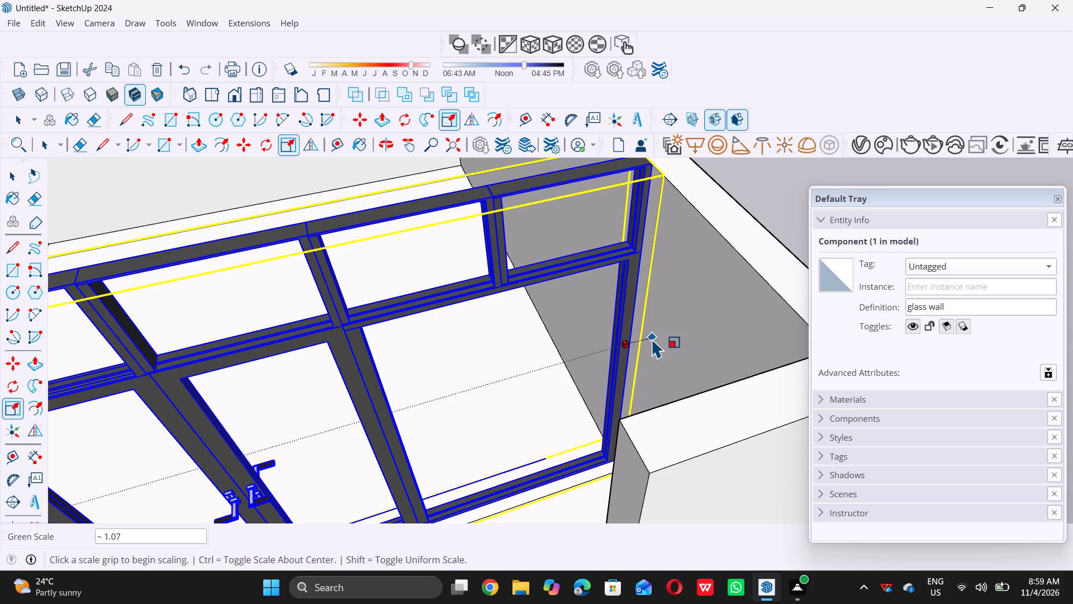
pyautogui.press('space')
pyautogui.scroll(-11, 652, 339)
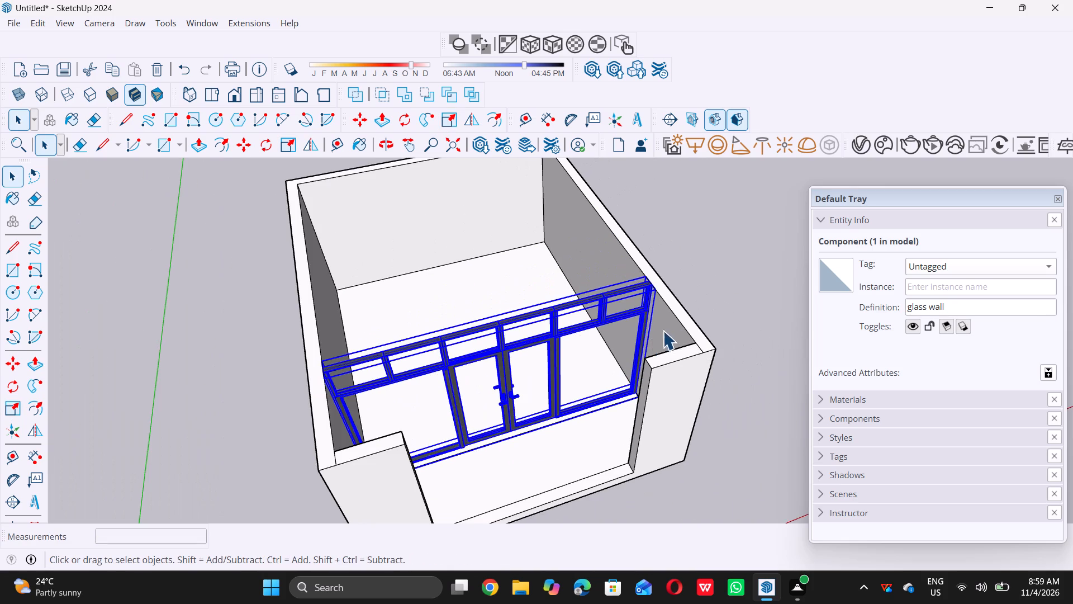
pyautogui.doubleClick(771, 281)
# Examine how the glass wall fits inside the building from above and from the front.
pyautogui.scroll(-5, 770, 282)
pyautogui.moveTo(689, 341); pyautogui.dragTo(720, 276, button='middle')
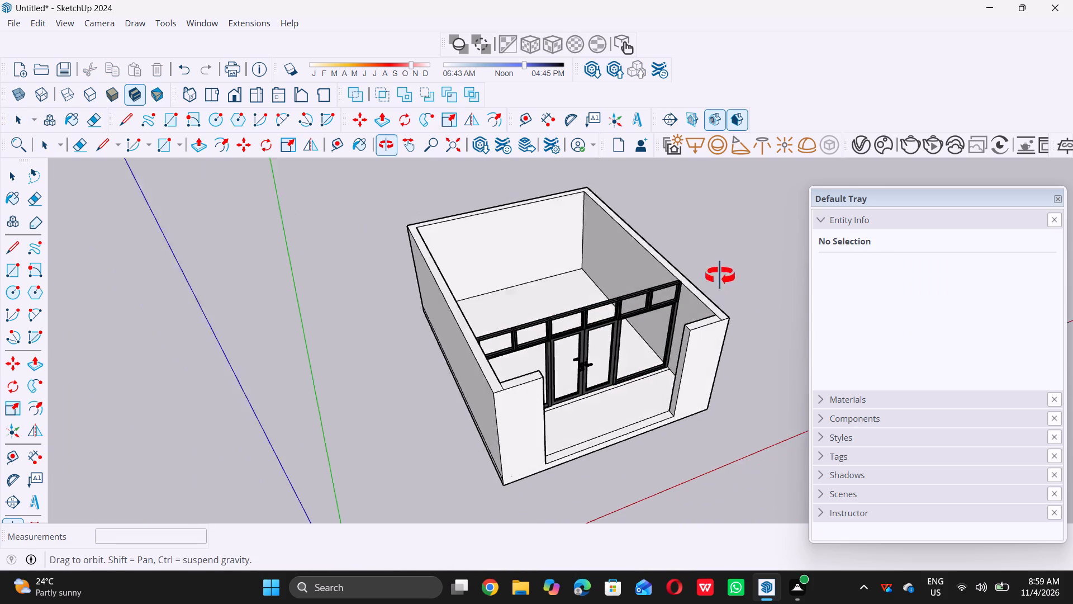
pyautogui.moveTo(720, 276); pyautogui.dragTo(714, 238, button='middle')
pyautogui.middleClick(714, 238)
pyautogui.moveTo(479, 339); pyautogui.dragTo(320, 269, button='middle')
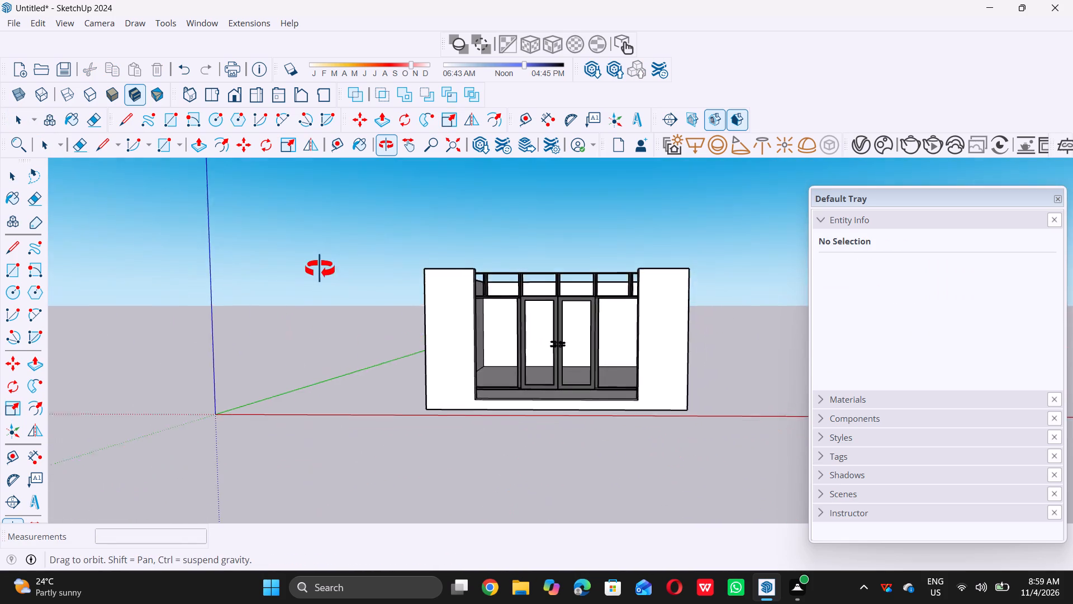
pyautogui.moveTo(320, 269); pyautogui.dragTo(350, 279, button='middle')
pyautogui.scroll(-12, 350, 281)
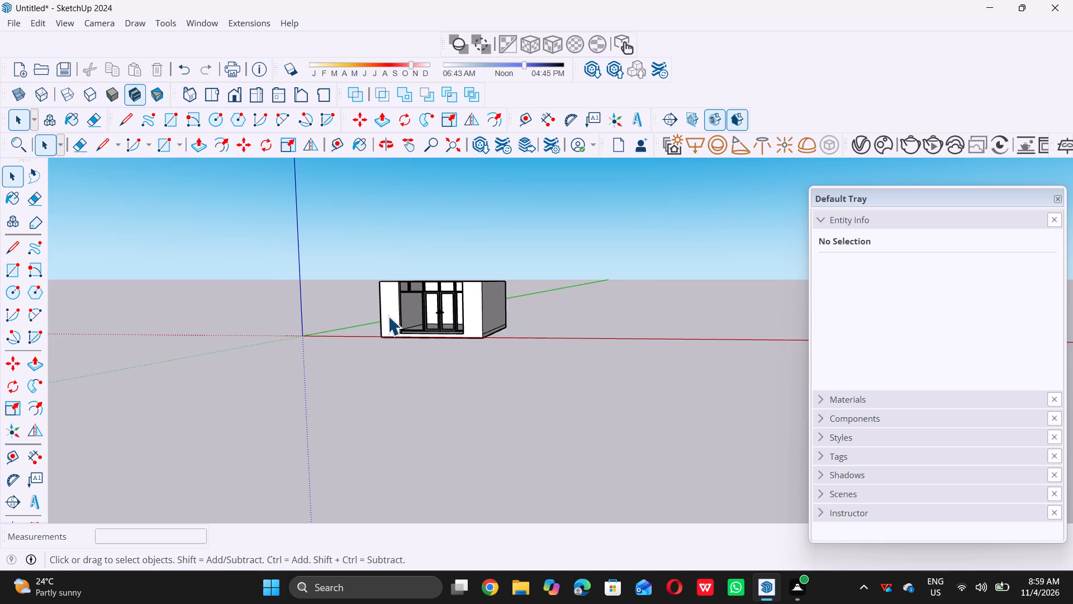
pyautogui.moveTo(391, 320); pyautogui.dragTo(468, 330, button='middle')
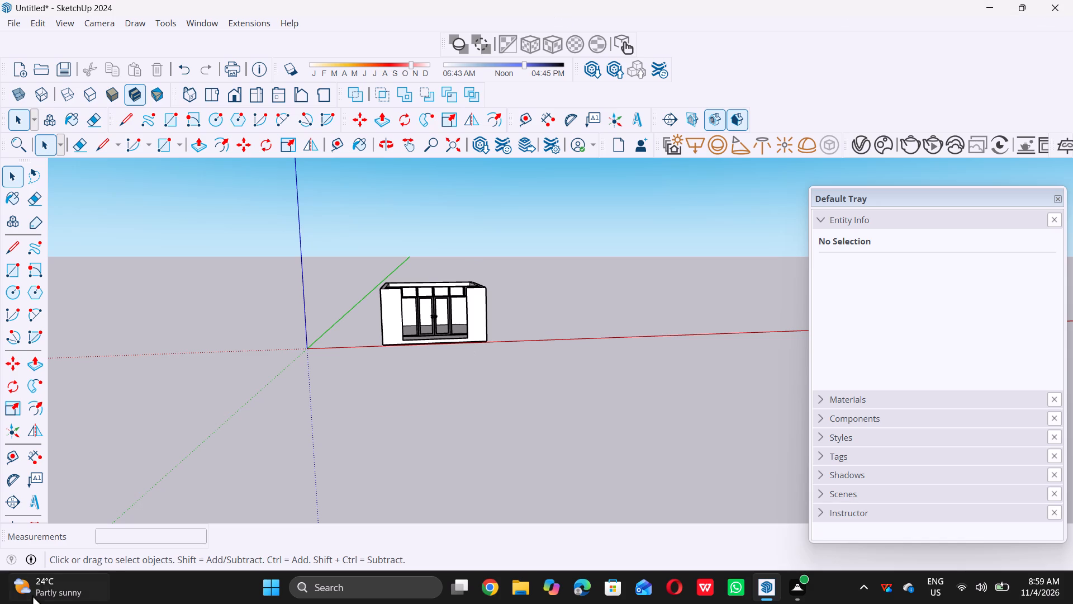
# Draw an upright rotated rectangle along the rear wall's outer top edge, 20' long and 9" high.
pyautogui.scroll(-1, 113, 533)
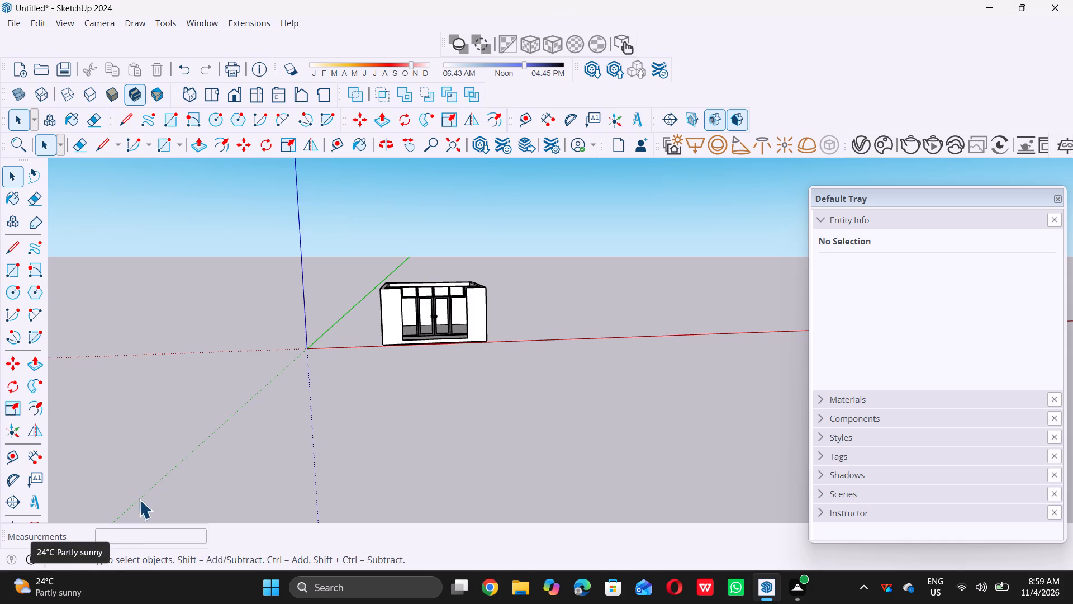
pyautogui.scroll(-5, 397, 318)
pyautogui.moveTo(293, 371); pyautogui.dragTo(669, 459, button='middle')
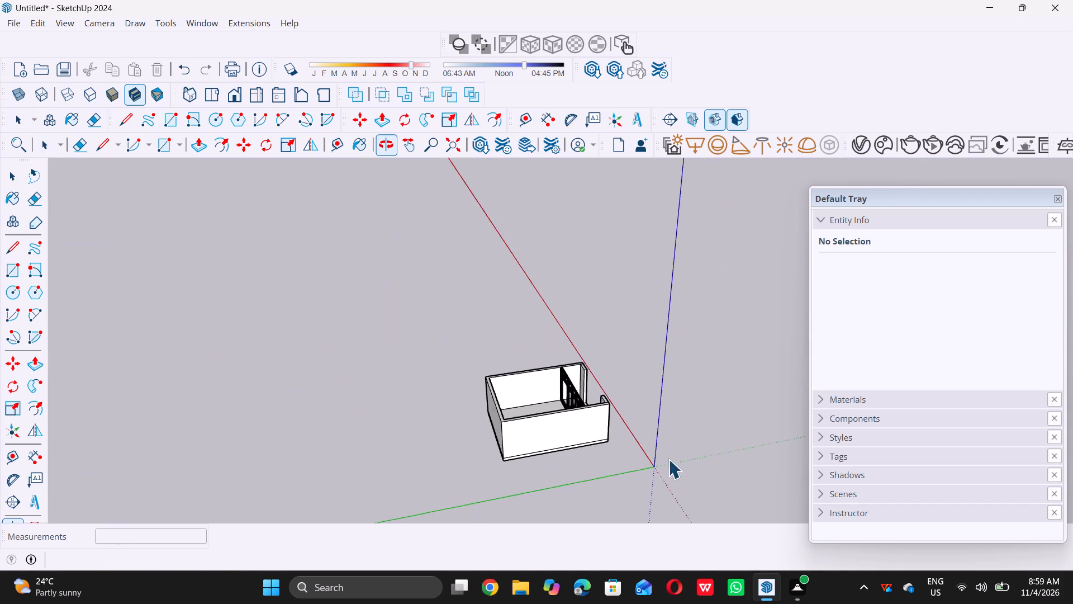
pyautogui.moveTo(504, 508); pyautogui.dragTo(324, 523, button='middle')
pyautogui.middleClick(324, 523)
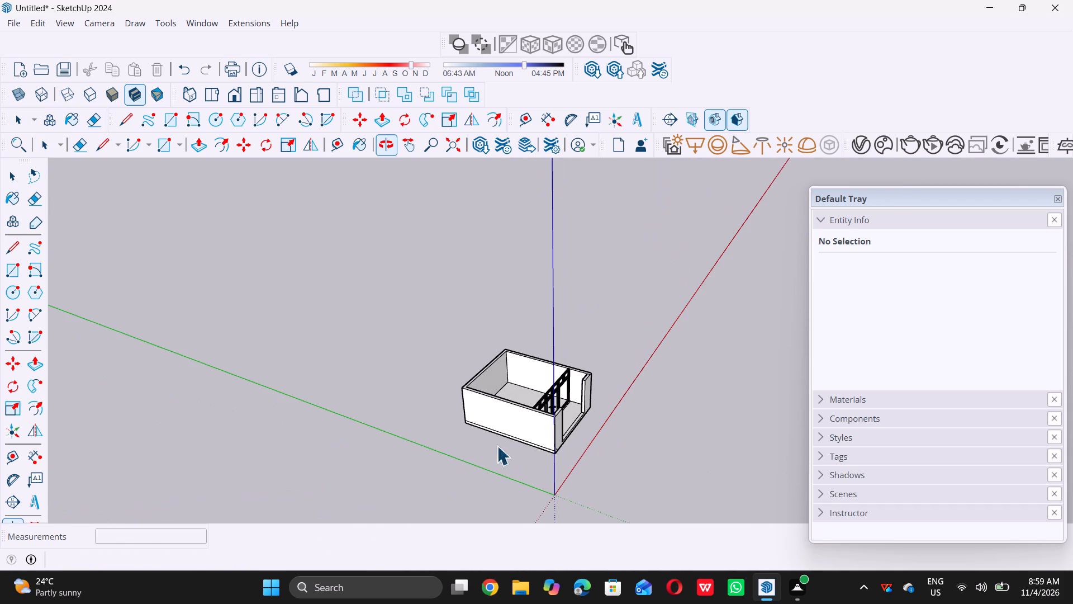
pyautogui.scroll(1, 640, 384)
pyautogui.moveTo(500, 424); pyautogui.dragTo(491, 455, button='middle')
pyautogui.scroll(8, 483, 488)
pyautogui.moveTo(490, 242); pyautogui.dragTo(496, 289, button='middle')
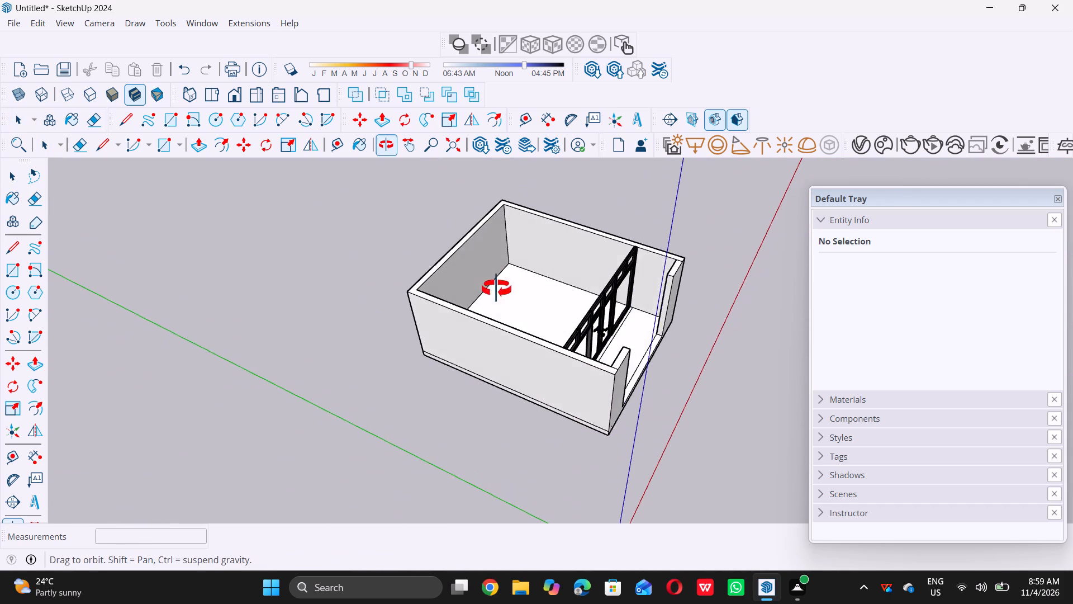
pyautogui.moveTo(496, 289); pyautogui.dragTo(496, 288, button='middle')
pyautogui.scroll(7, 498, 184)
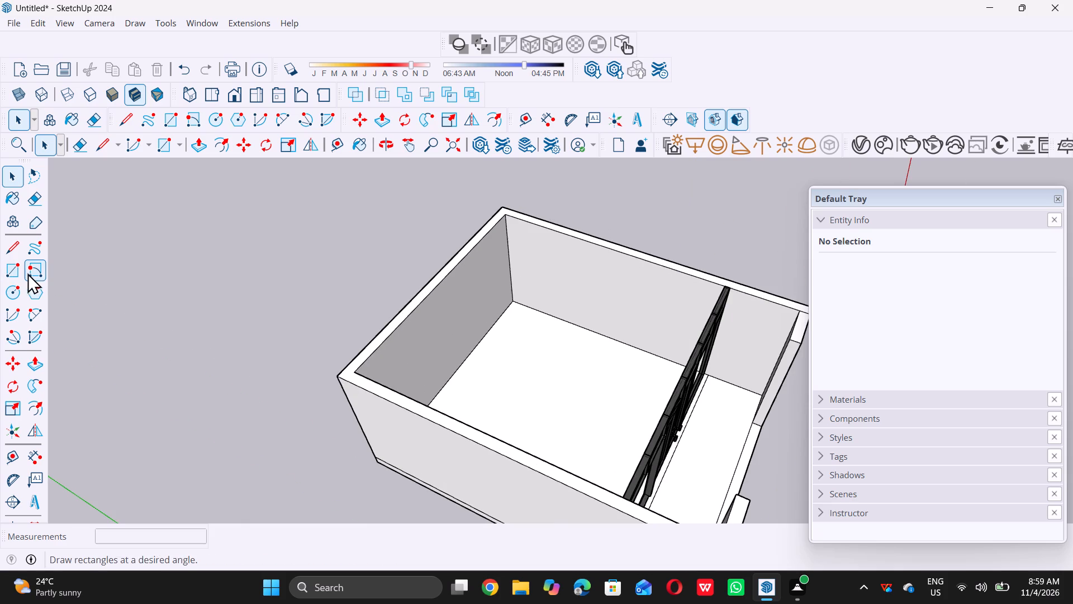
pyautogui.doubleClick(31, 273)
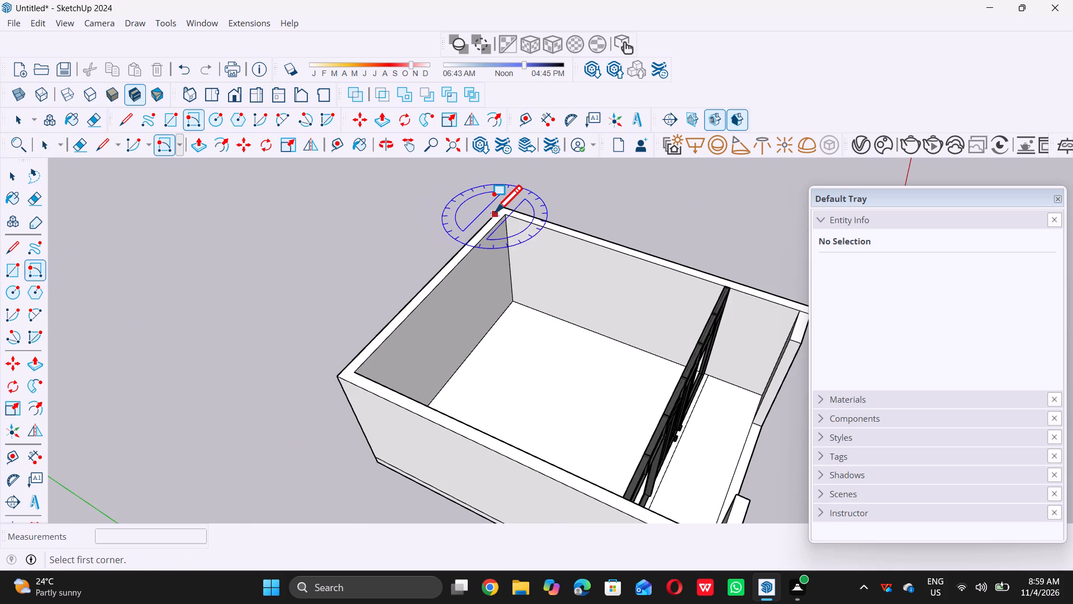
pyautogui.doubleClick(499, 204)
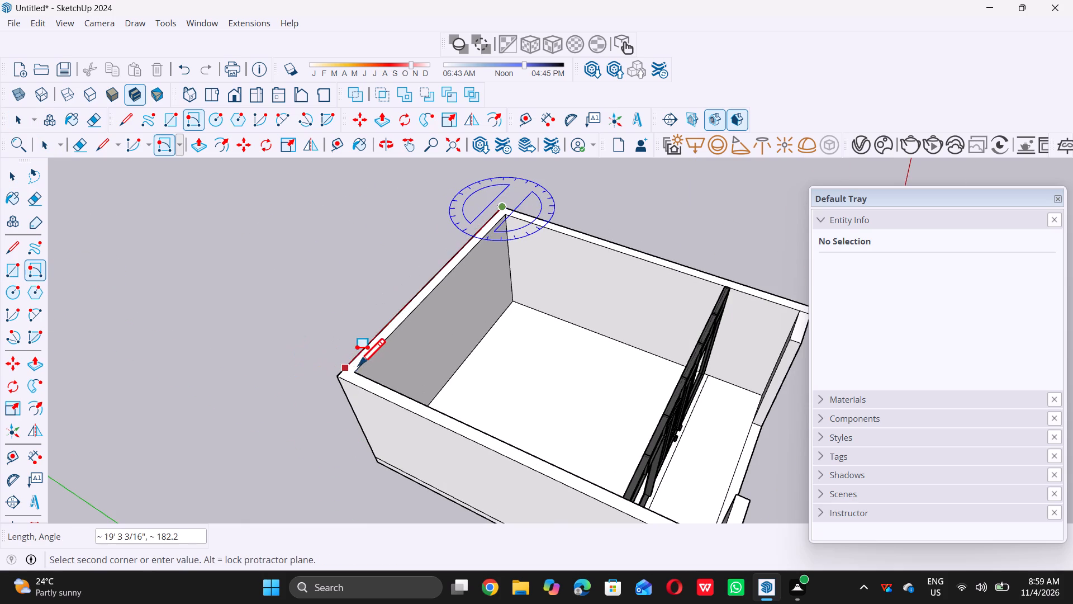
pyautogui.click(337, 376)
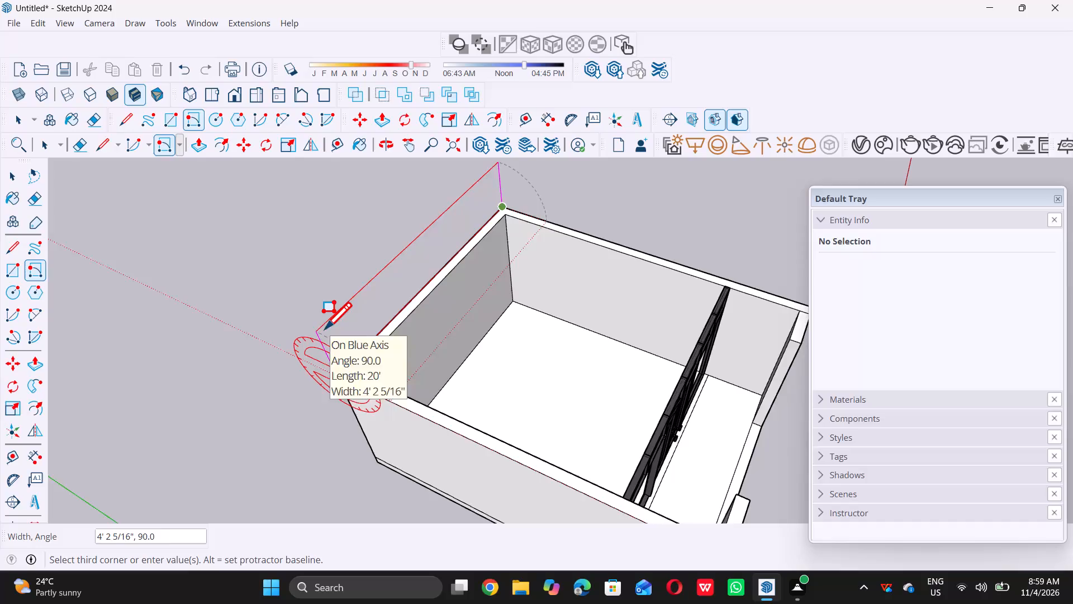
pyautogui.scroll(-7, 319, 344)
pyautogui.moveTo(321, 365); pyautogui.dragTo(388, 290, button='middle')
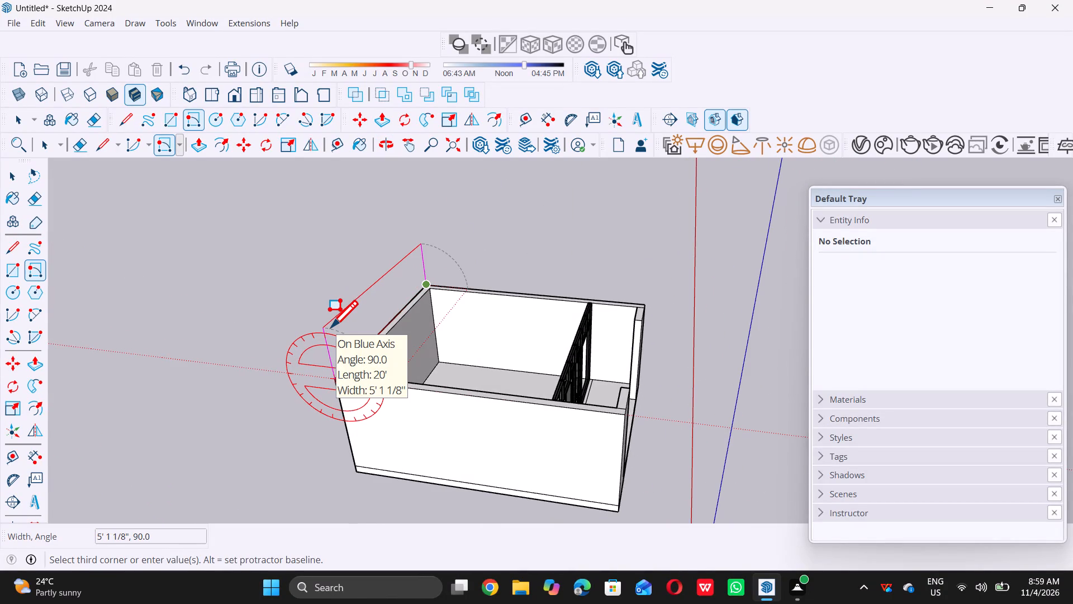
pyautogui.press('9')
pyautogui.hotkey('shift', '"')
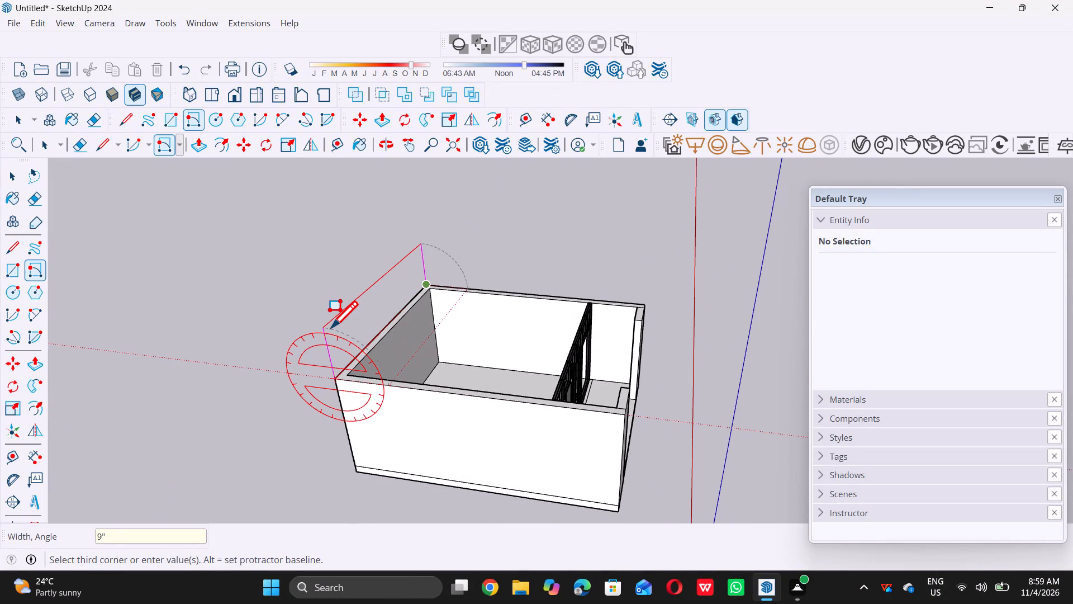
pyautogui.press('Return')
pyautogui.press('space')
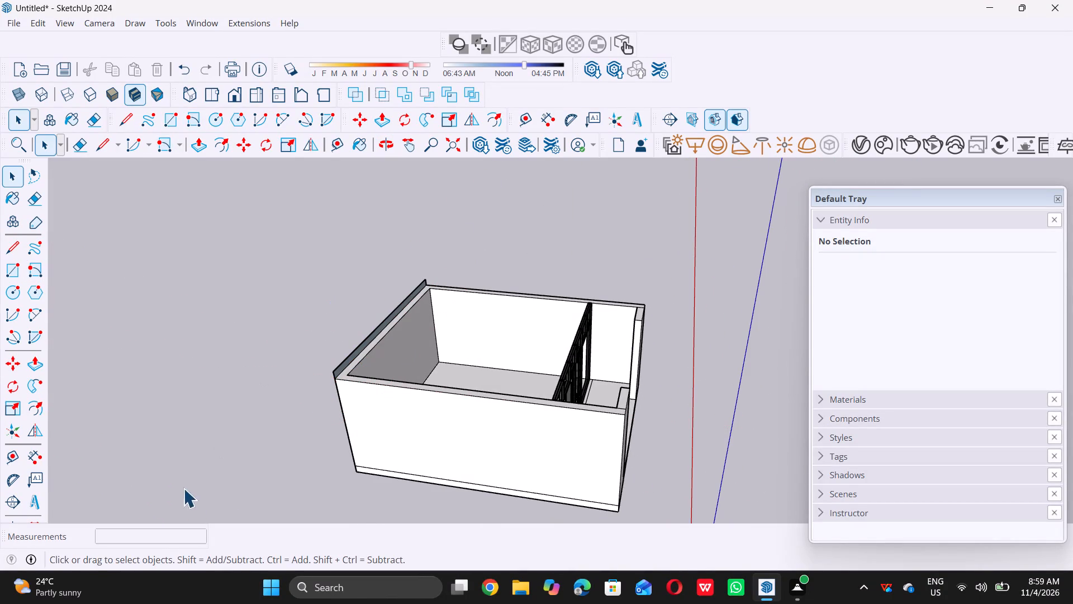
# Push/Pull the 9" strip from the rear wall across the open top to the building's front edge as a roof slab, and deselect.
pyautogui.scroll(-7, 196, 462)
pyautogui.middleClick(254, 495)
pyautogui.moveTo(254, 495); pyautogui.dragTo(256, 492, button='middle')
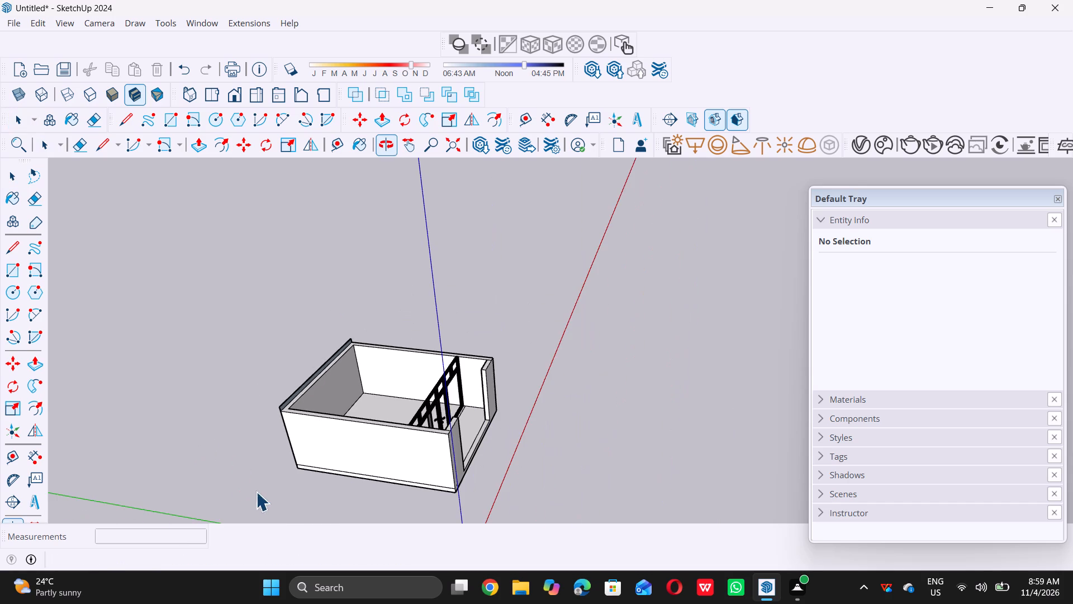
pyautogui.moveTo(256, 492); pyautogui.dragTo(263, 480, button='middle')
pyautogui.scroll(-10, 131, 489)
pyautogui.scroll(7, 549, 339)
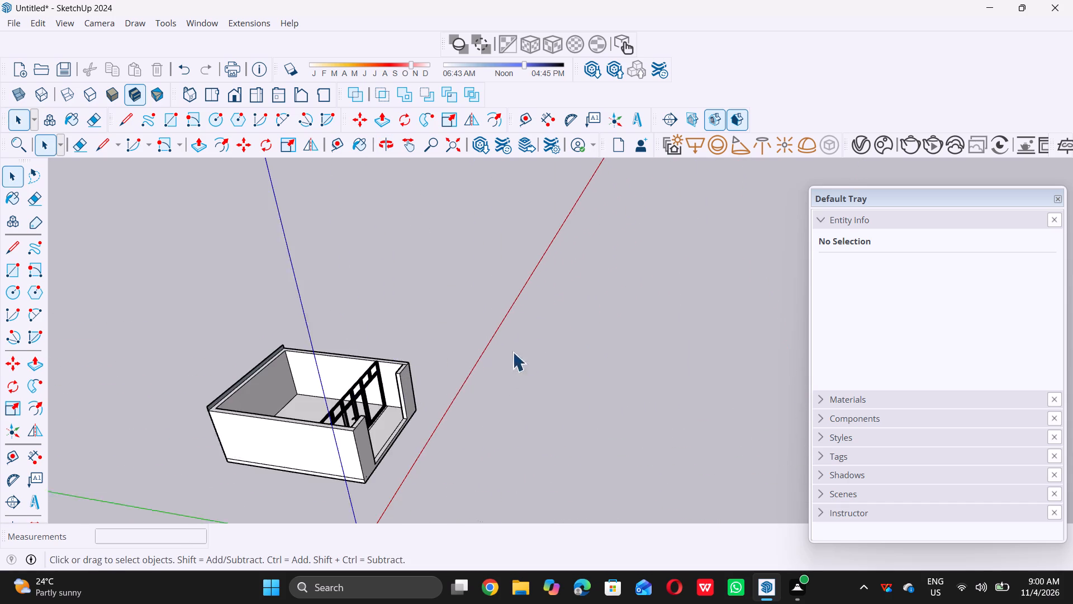
pyautogui.scroll(-5, 493, 424)
pyautogui.scroll(5, 221, 460)
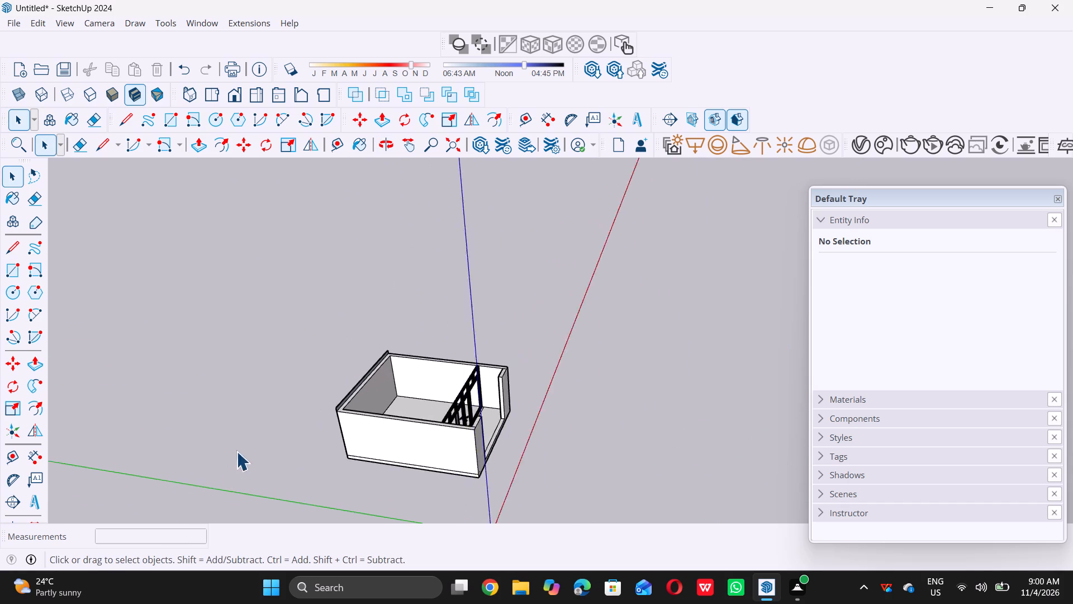
pyautogui.scroll(1, 236, 451)
pyautogui.scroll(12, 379, 397)
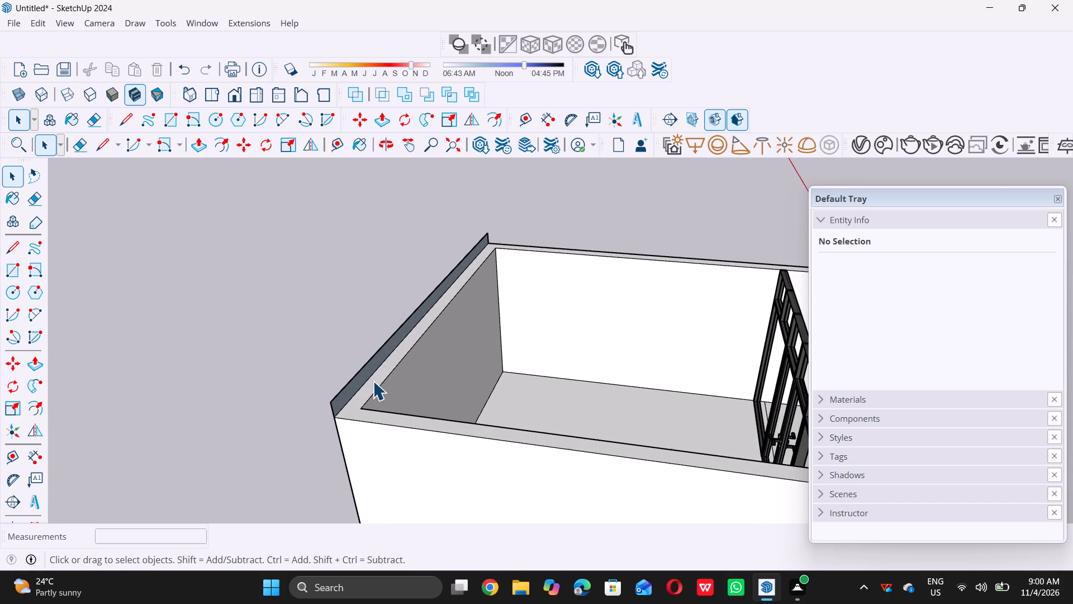
pyautogui.scroll(7, 347, 394)
pyautogui.click(345, 400)
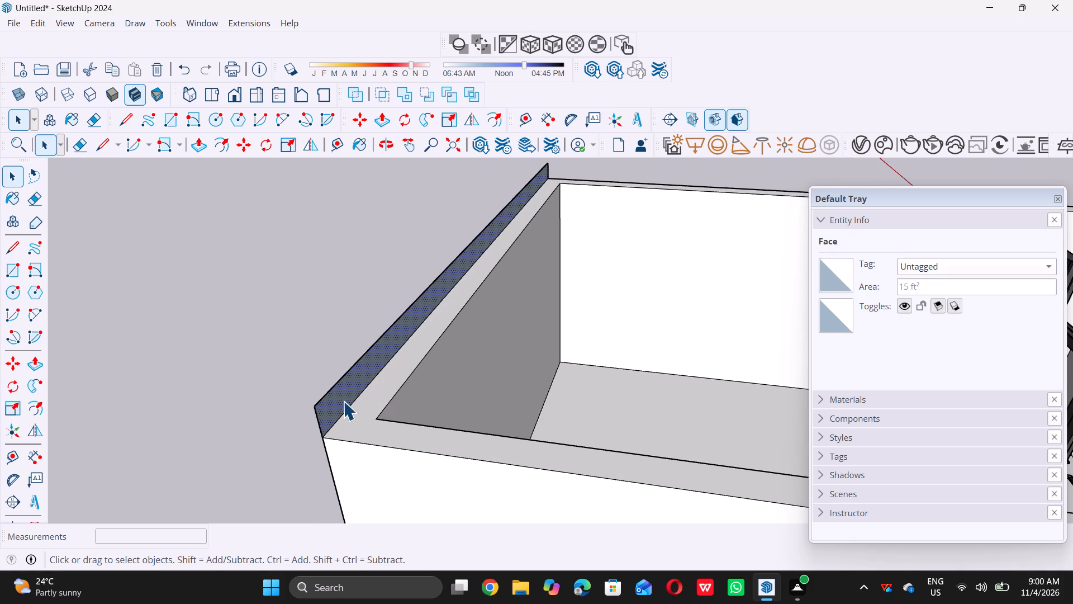
pyautogui.press('p')
pyautogui.click(342, 398)
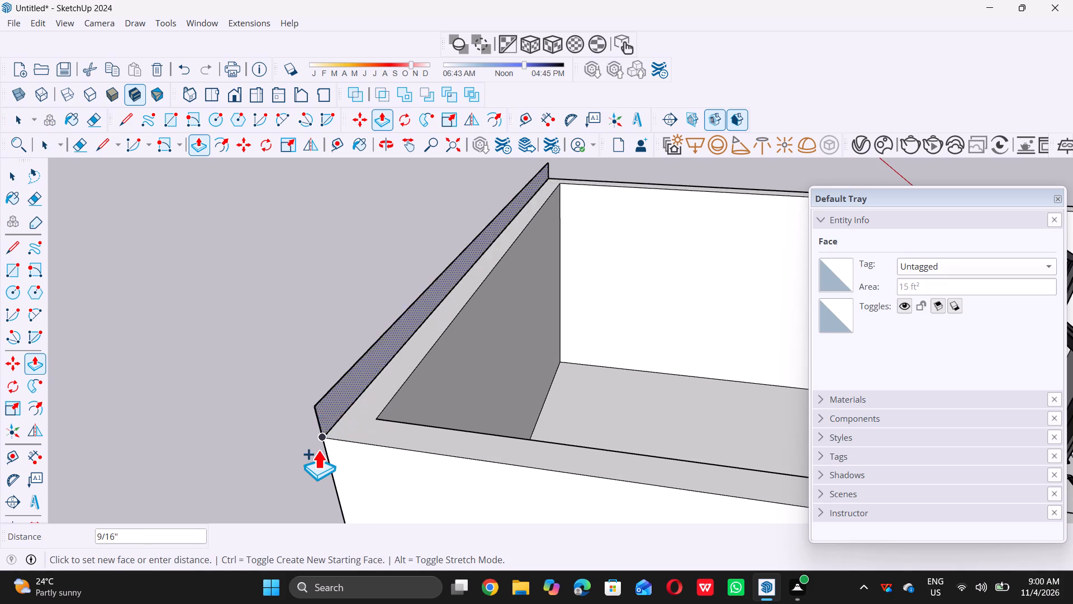
pyautogui.scroll(-7, 287, 480)
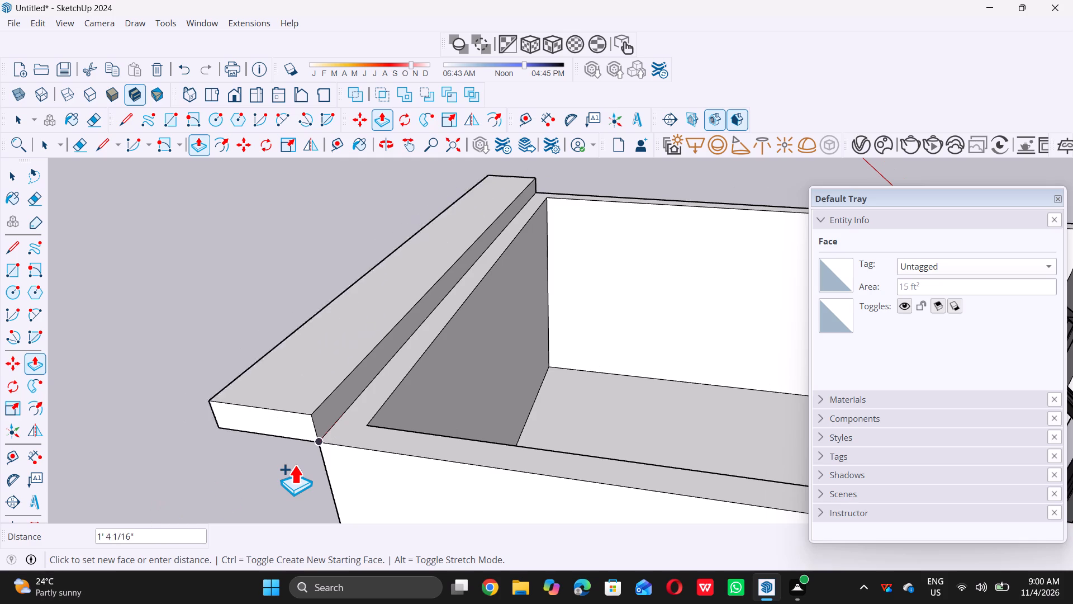
pyautogui.scroll(-12, 295, 465)
pyautogui.scroll(-7, 436, 464)
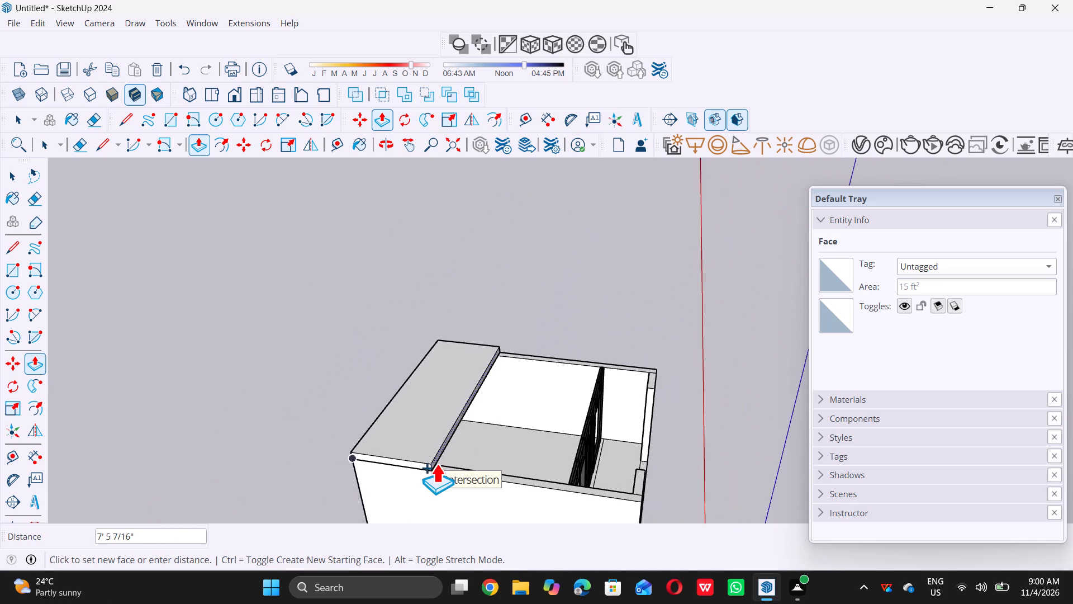
pyautogui.scroll(-3, 436, 464)
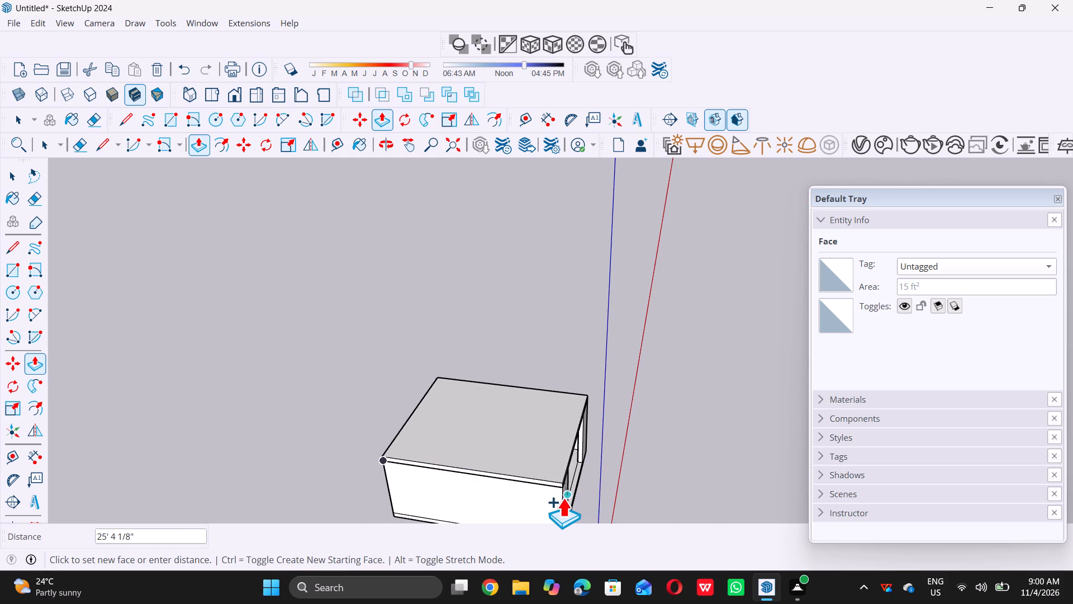
pyautogui.click(563, 498)
pyautogui.press('space')
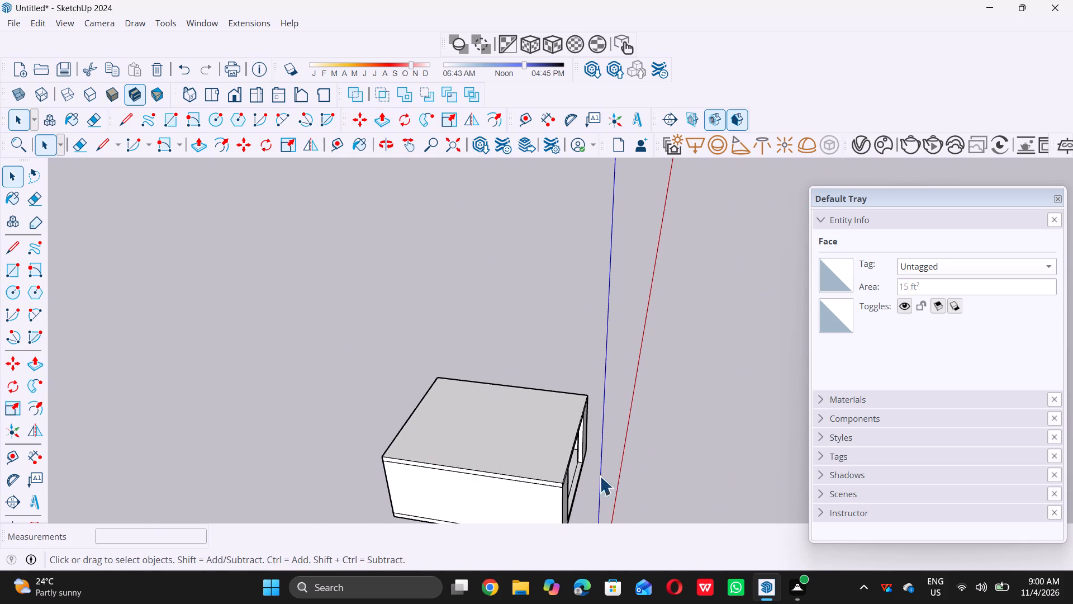
pyautogui.doubleClick(666, 457)
# Examine the roofed building from the front, the side and above.
pyautogui.scroll(-6, 526, 423)
pyautogui.moveTo(184, 427); pyautogui.dragTo(0, 409, button='middle')
pyautogui.middleClick(0, 407)
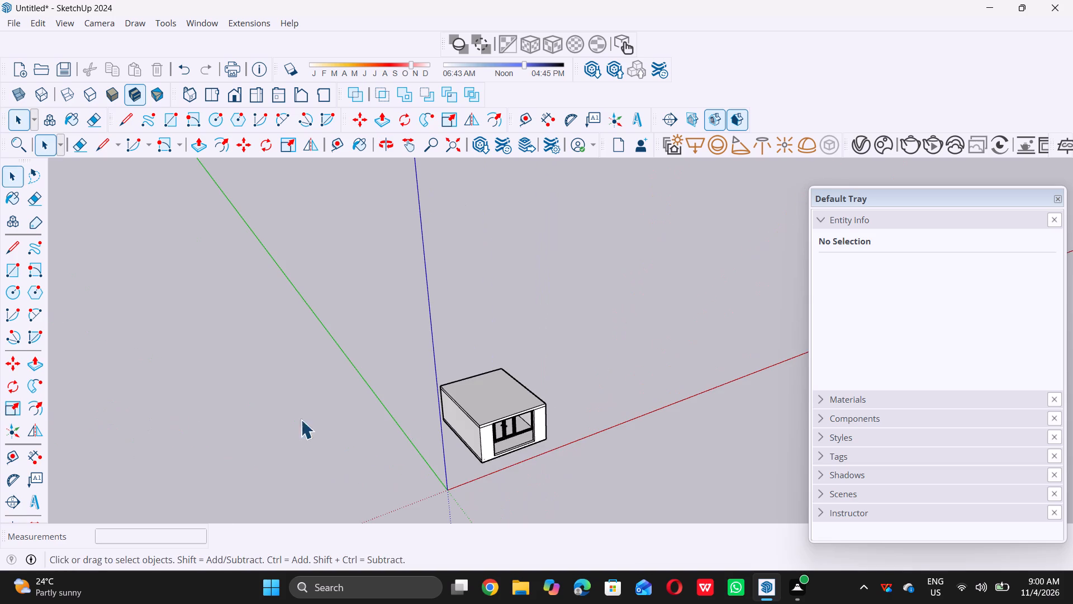
pyautogui.moveTo(539, 457); pyautogui.dragTo(419, 372, button='middle')
pyautogui.moveTo(418, 468); pyautogui.dragTo(410, 420, button='middle')
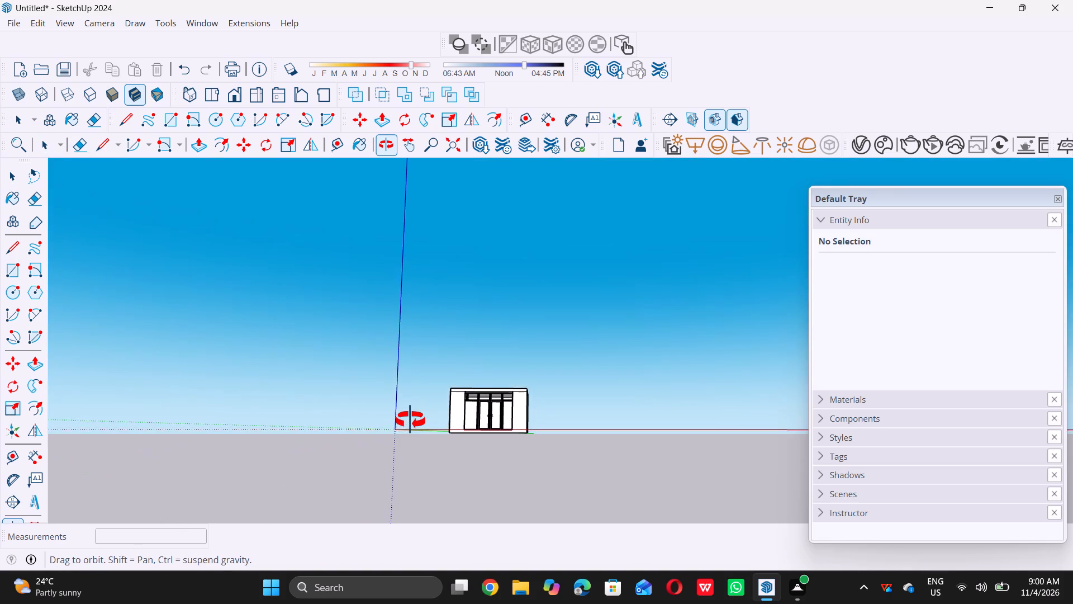
pyautogui.moveTo(410, 420); pyautogui.dragTo(399, 448, button='middle')
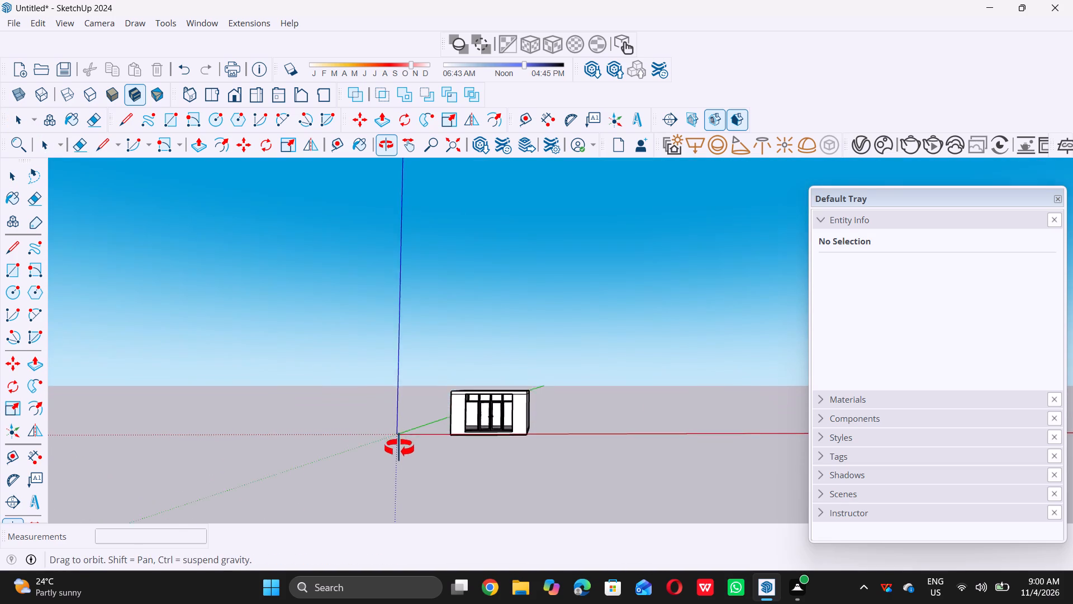
pyautogui.moveTo(399, 448); pyautogui.dragTo(196, 510, button='middle')
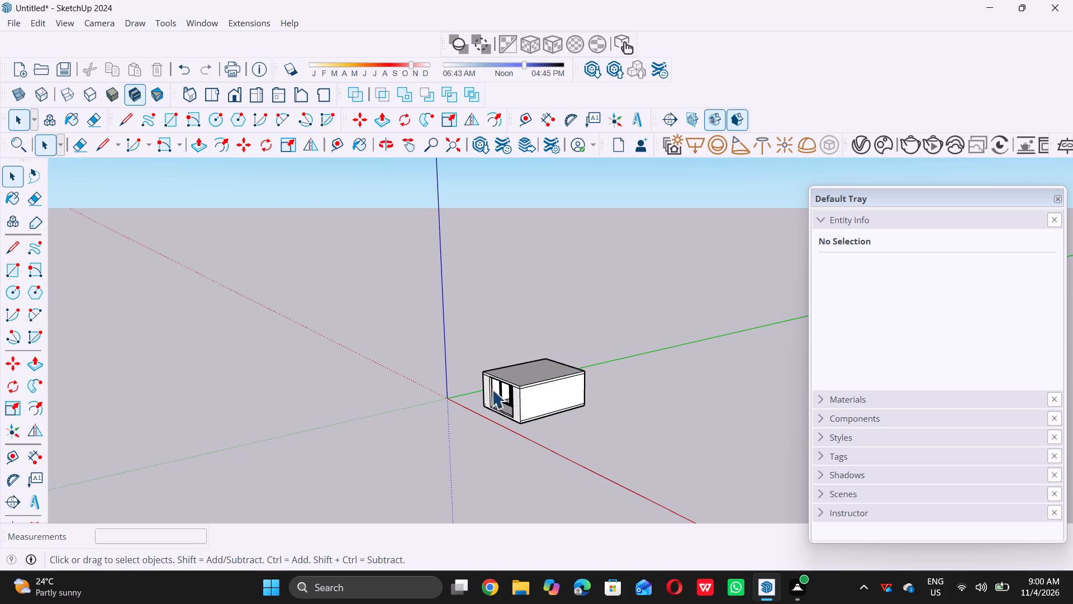
pyautogui.scroll(6, 504, 385)
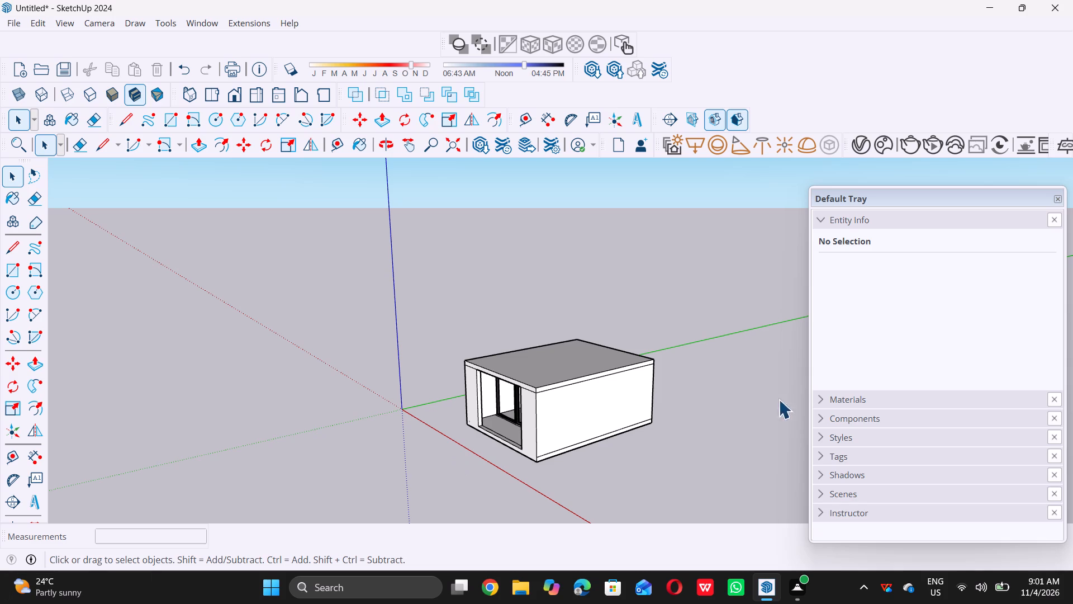
pyautogui.scroll(-7, 489, 407)
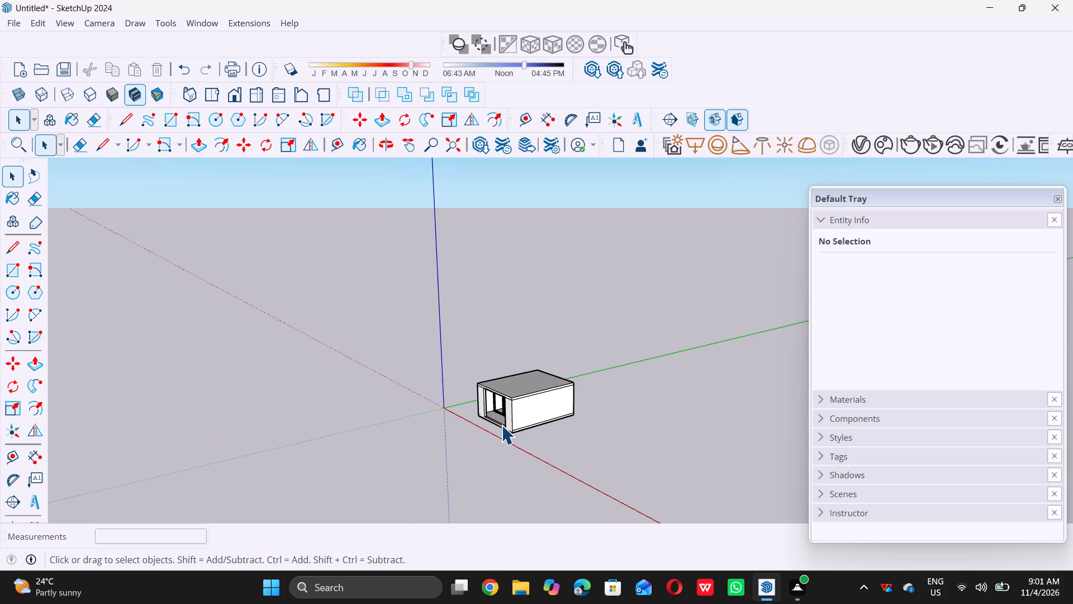
pyautogui.moveTo(537, 448); pyautogui.dragTo(743, 431, button='middle')
pyautogui.moveTo(582, 351); pyautogui.dragTo(534, 434, button='middle')
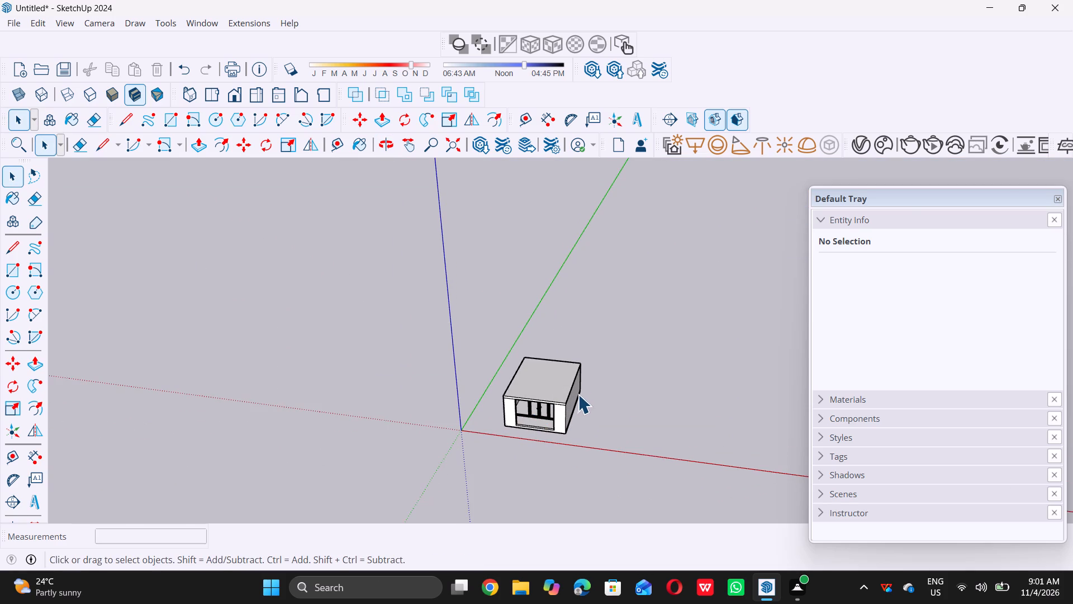
# Offset the roof slab's top outline inward by 9" and clear the selection.
pyautogui.moveTo(577, 395); pyautogui.dragTo(552, 417, button='middle')
pyautogui.scroll(11, 543, 377)
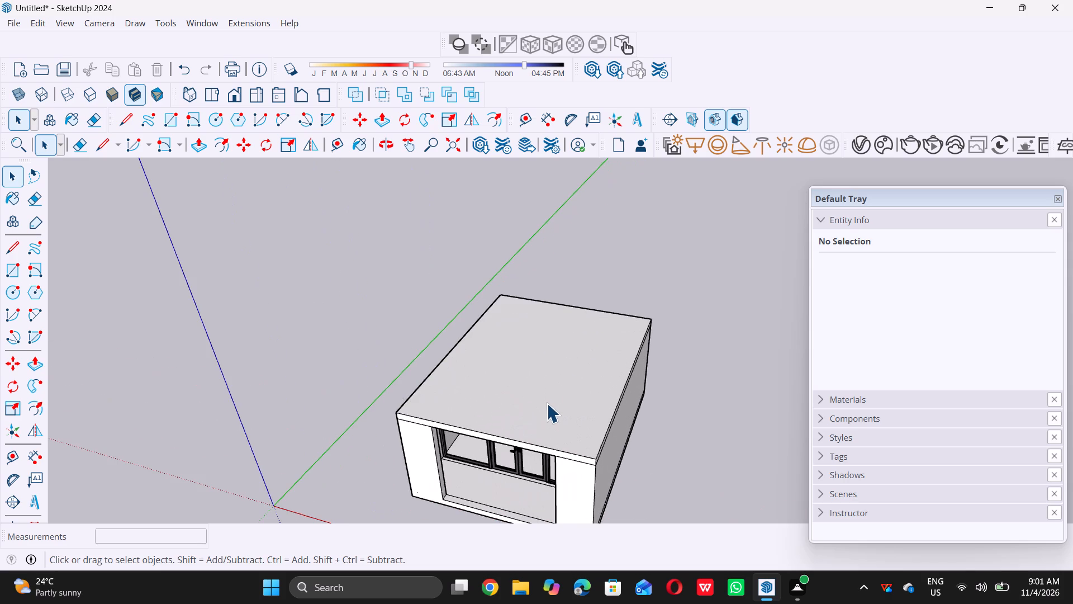
pyautogui.doubleClick(545, 402)
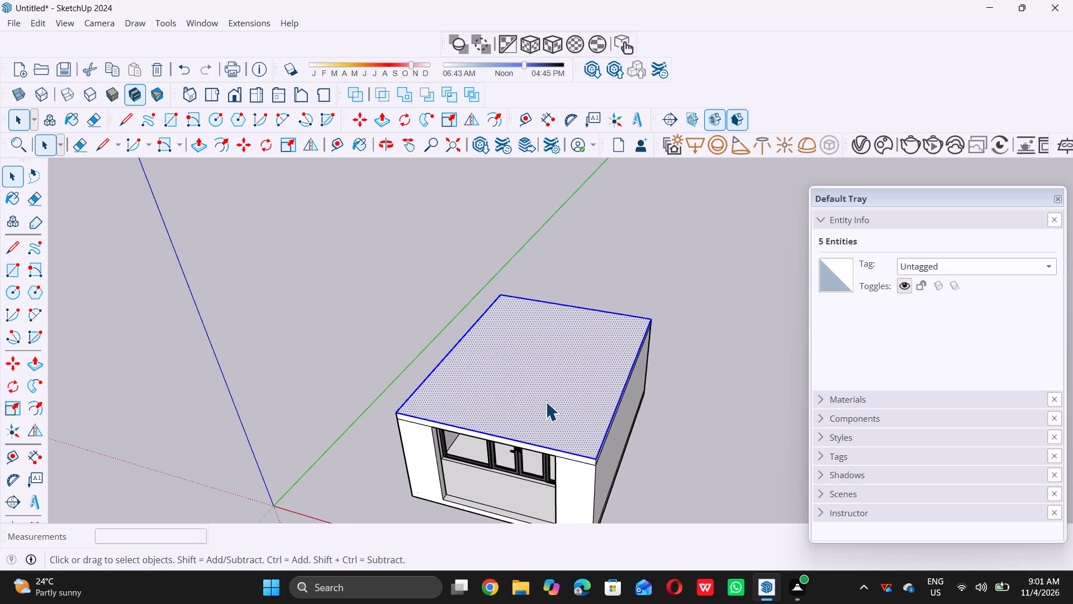
pyautogui.press('f')
pyautogui.click(545, 381)
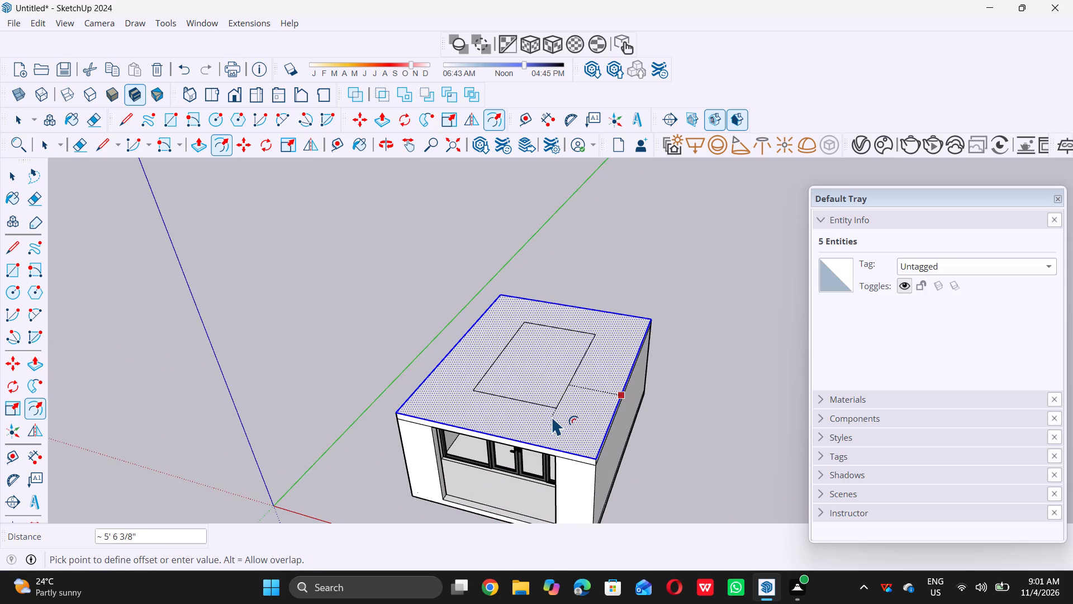
pyautogui.press('9')
pyautogui.hotkey('shift', '"')
pyautogui.press('Return')
pyautogui.press('space')
pyautogui.click(303, 375)
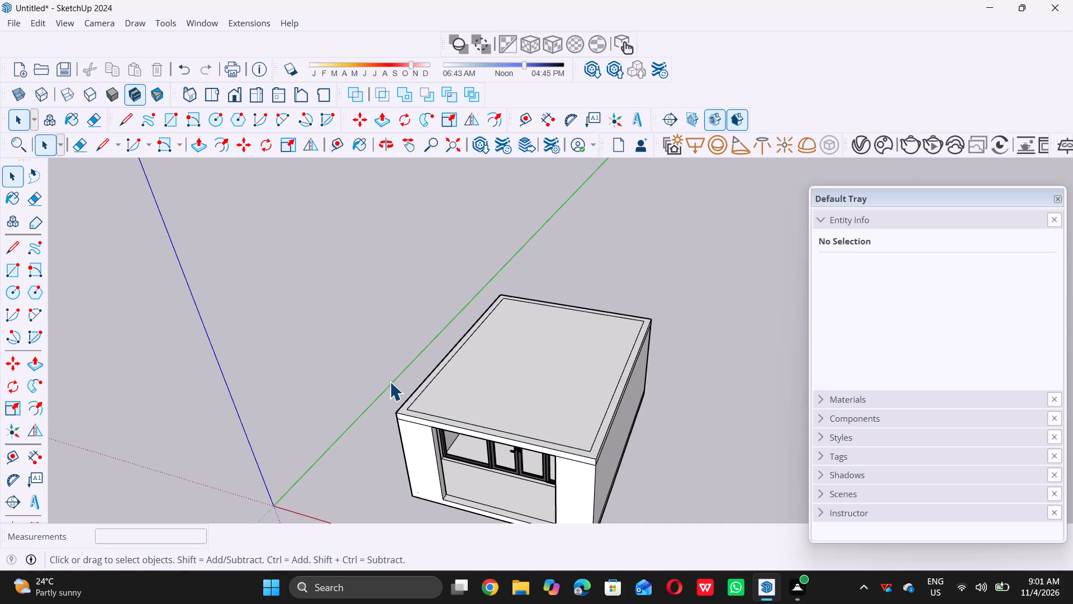
pyautogui.scroll(-1, 561, 488)
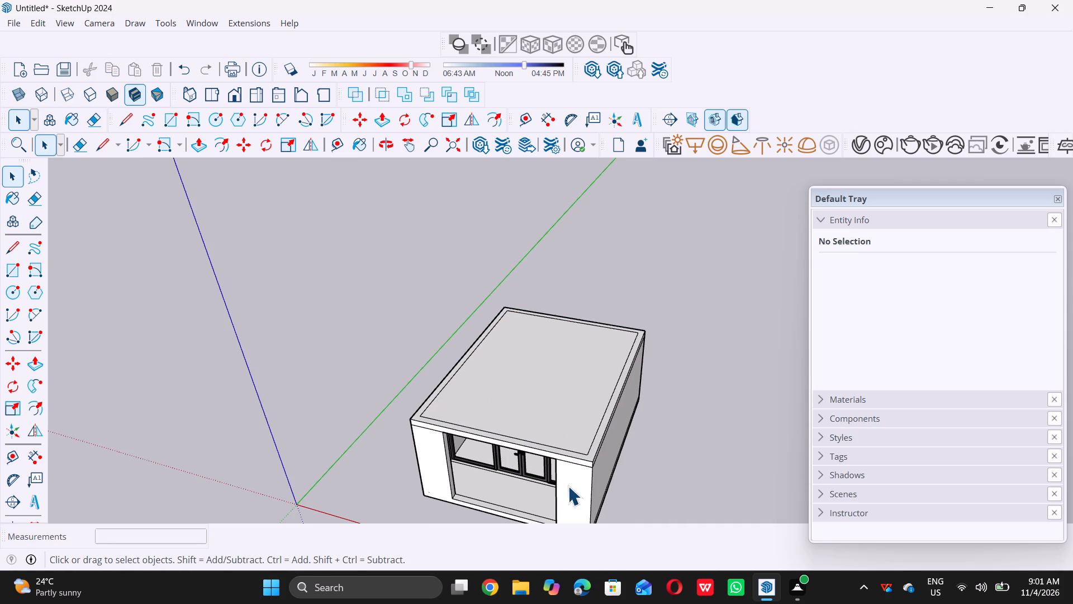
pyautogui.moveTo(567, 485); pyautogui.dragTo(230, 536, button='middle')
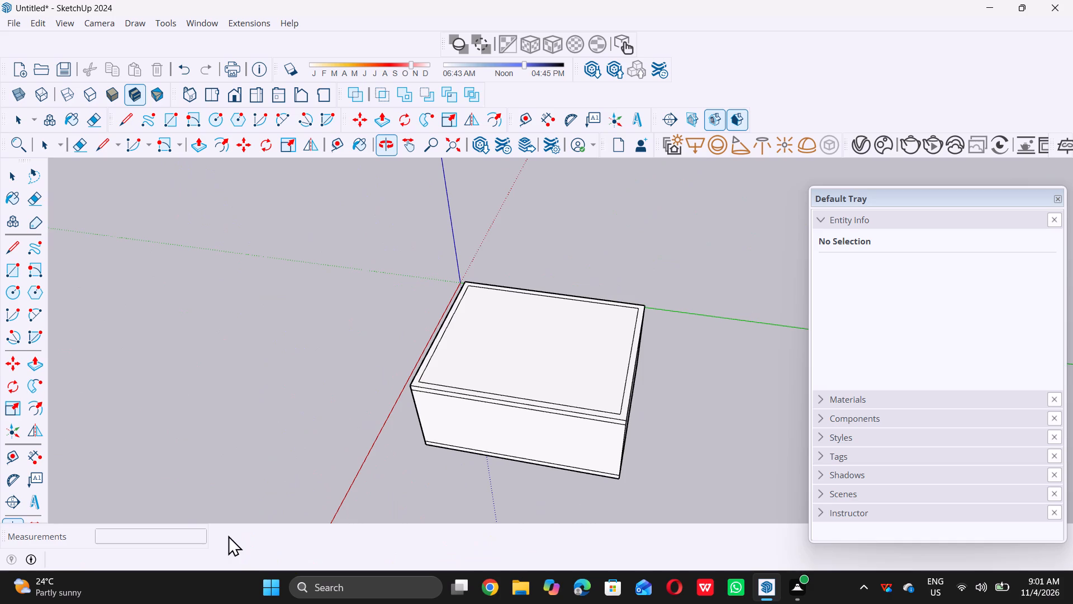
# Place a guide line on the roof 3' in from the outer side edge farthest from the origin.
pyautogui.moveTo(399, 388); pyautogui.dragTo(401, 454, button='middle')
pyautogui.scroll(7, 427, 399)
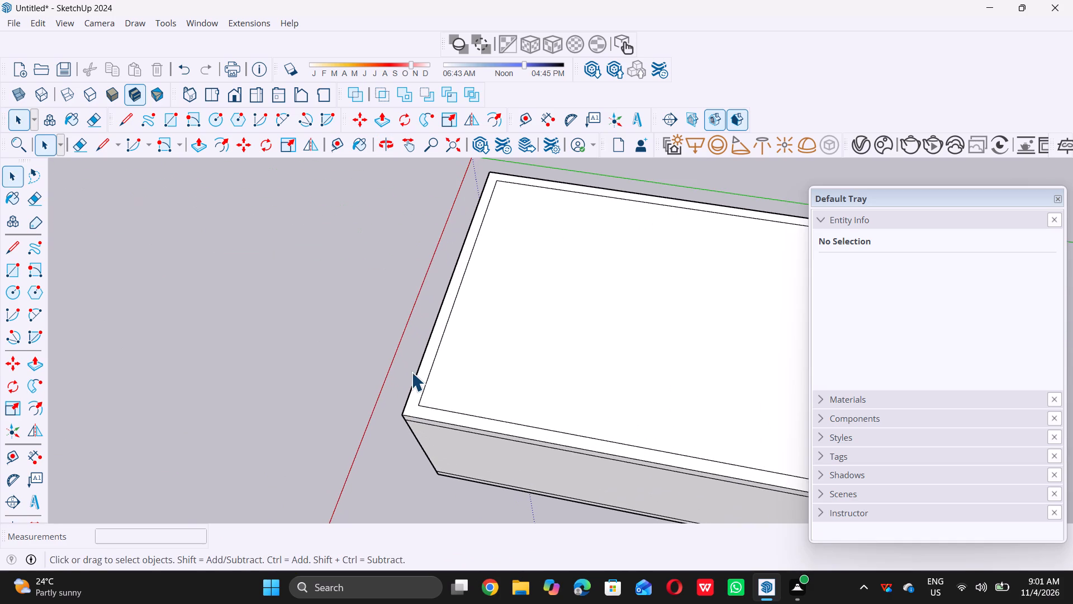
pyautogui.scroll(5, 406, 381)
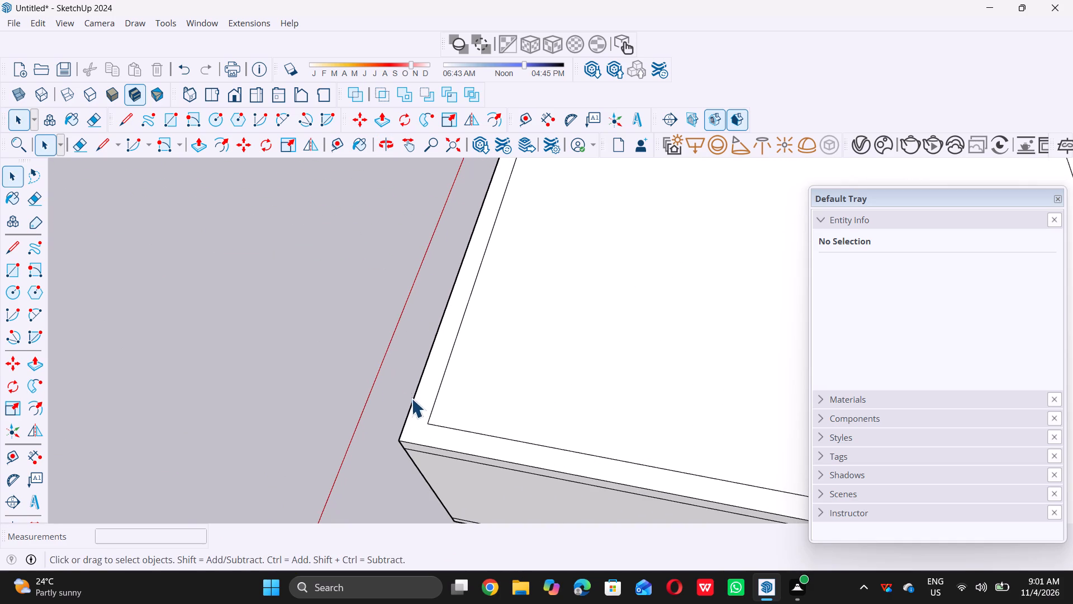
pyautogui.scroll(-5, 479, 474)
pyautogui.scroll(3, 448, 424)
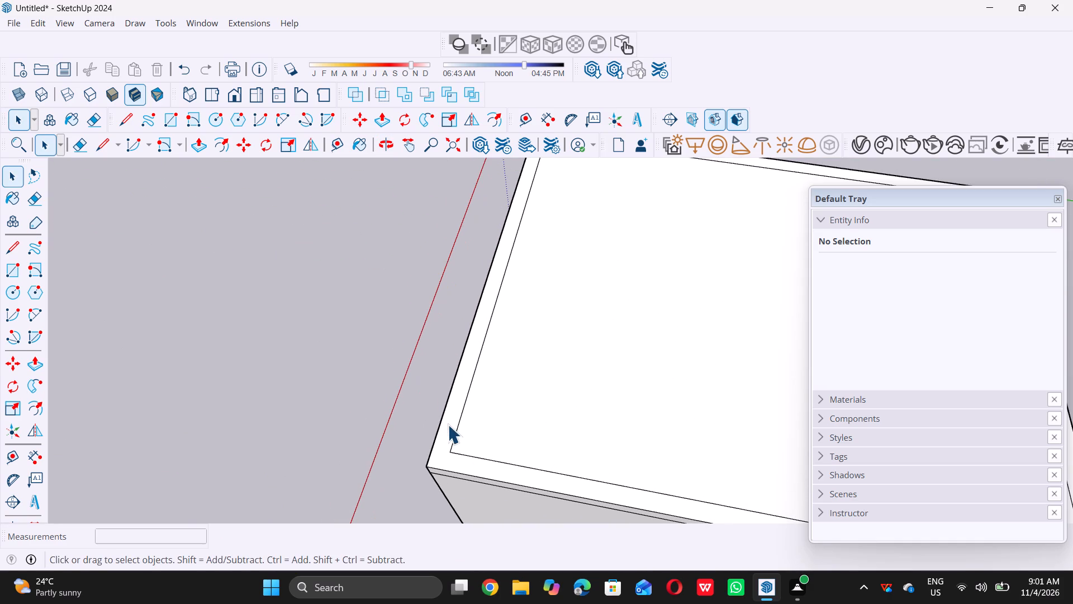
pyautogui.press('r')
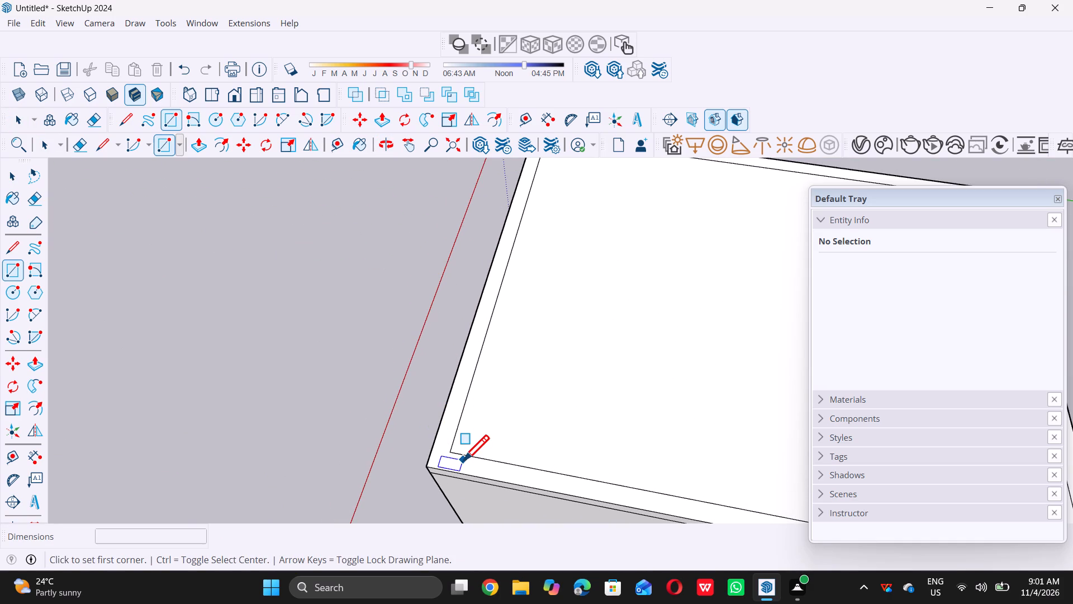
pyautogui.press('space')
pyautogui.press('t')
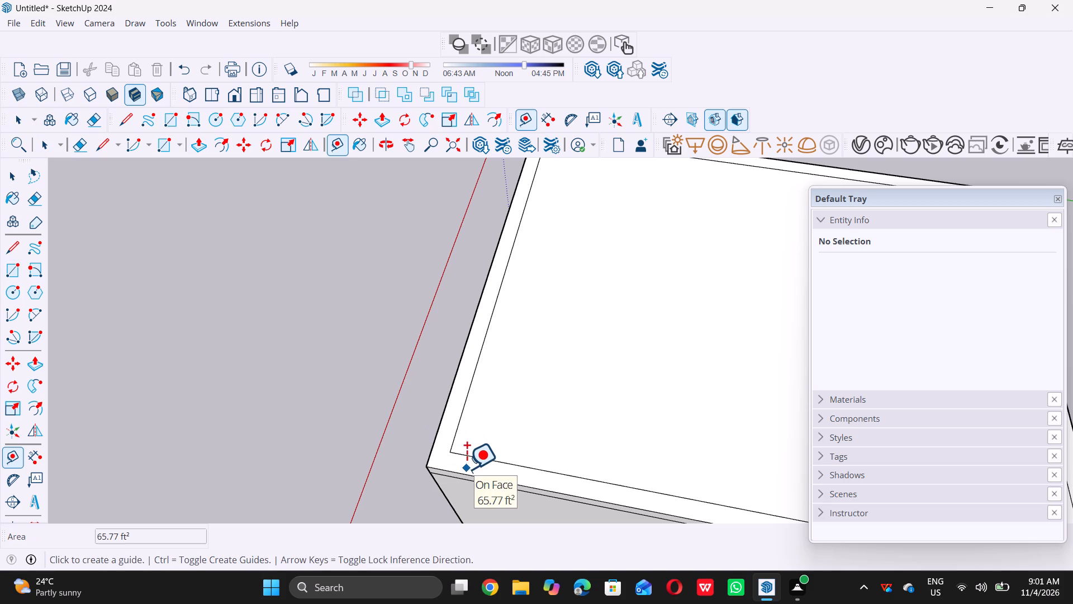
pyautogui.tripleClick(468, 475)
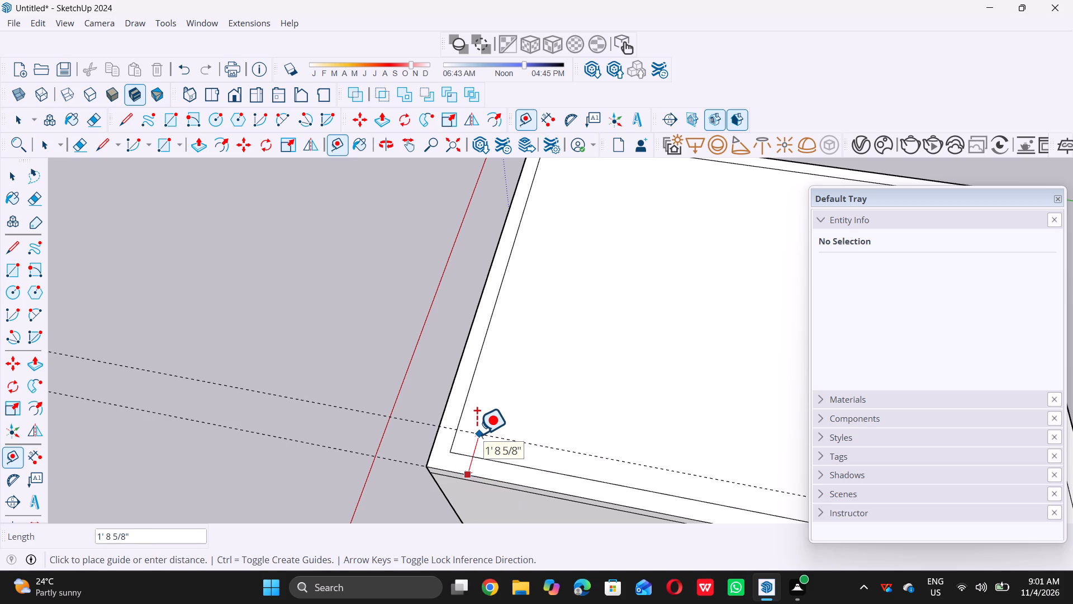
pyautogui.press('3')
pyautogui.press("'")
pyautogui.press('Return')
pyautogui.press('space')
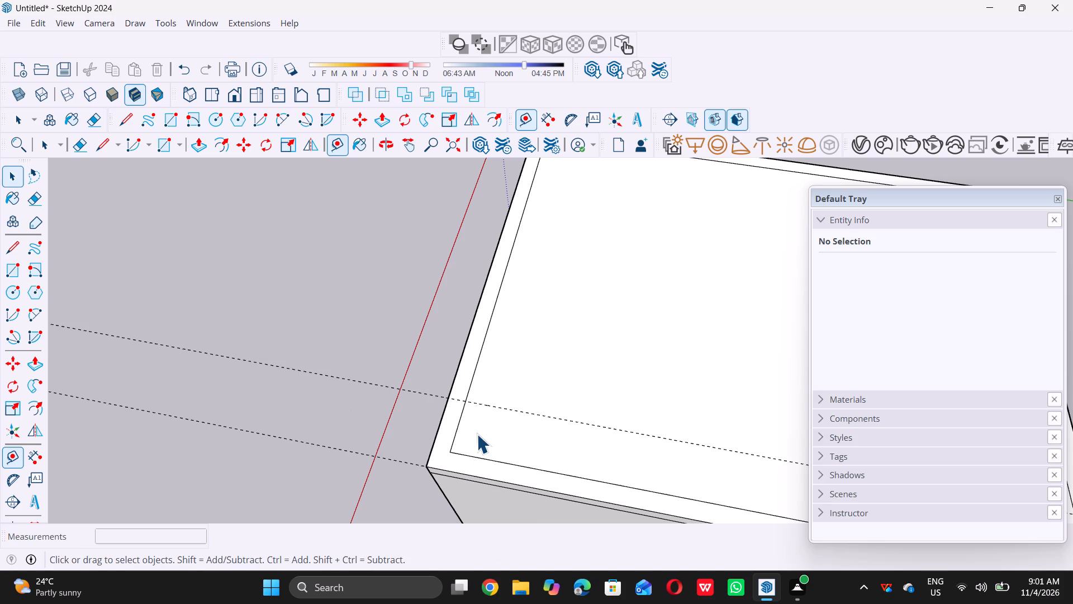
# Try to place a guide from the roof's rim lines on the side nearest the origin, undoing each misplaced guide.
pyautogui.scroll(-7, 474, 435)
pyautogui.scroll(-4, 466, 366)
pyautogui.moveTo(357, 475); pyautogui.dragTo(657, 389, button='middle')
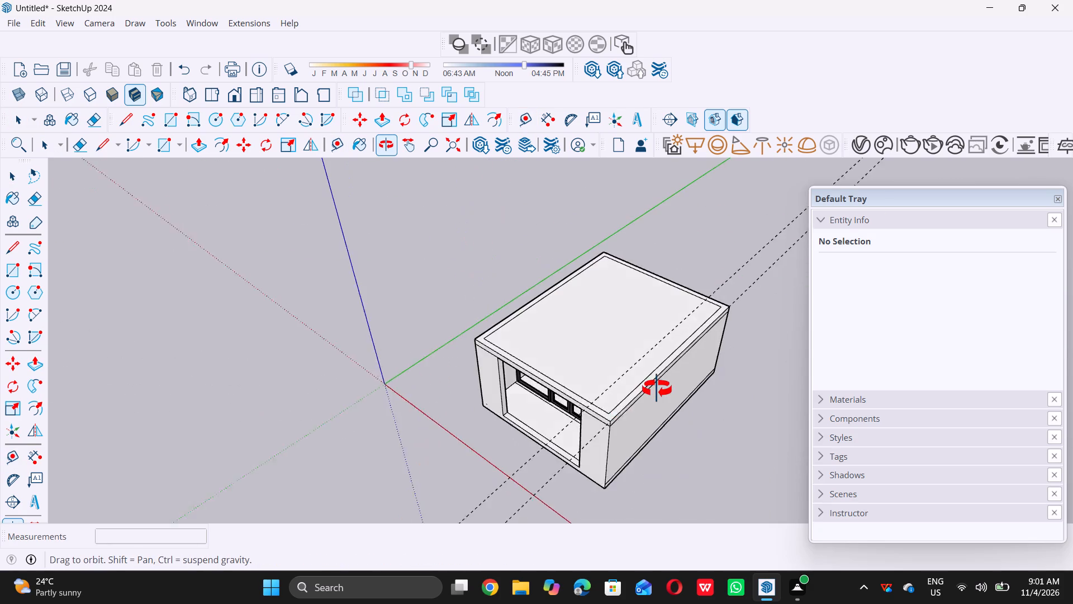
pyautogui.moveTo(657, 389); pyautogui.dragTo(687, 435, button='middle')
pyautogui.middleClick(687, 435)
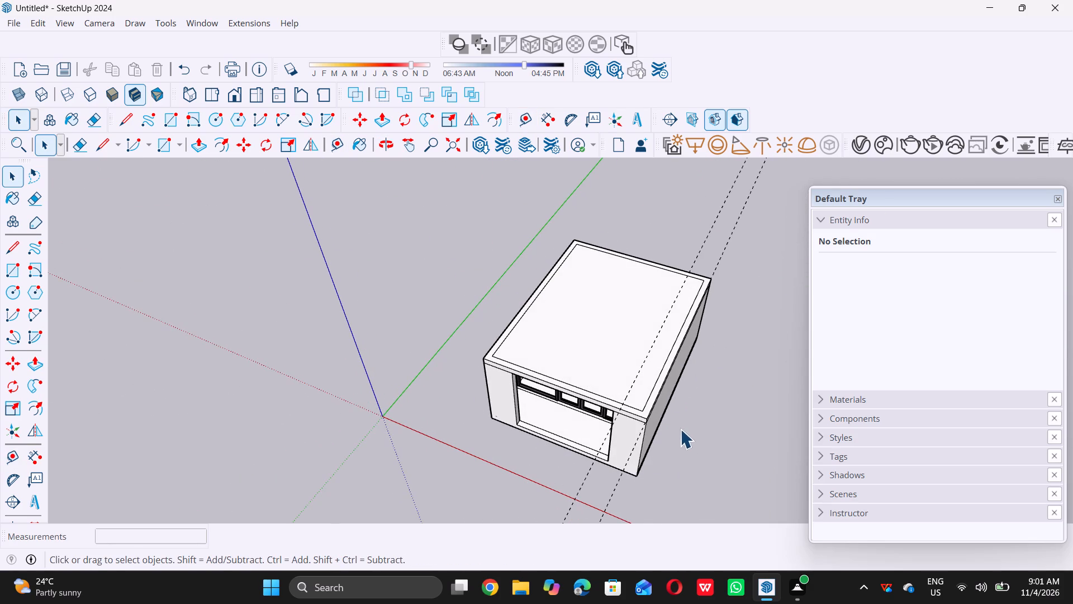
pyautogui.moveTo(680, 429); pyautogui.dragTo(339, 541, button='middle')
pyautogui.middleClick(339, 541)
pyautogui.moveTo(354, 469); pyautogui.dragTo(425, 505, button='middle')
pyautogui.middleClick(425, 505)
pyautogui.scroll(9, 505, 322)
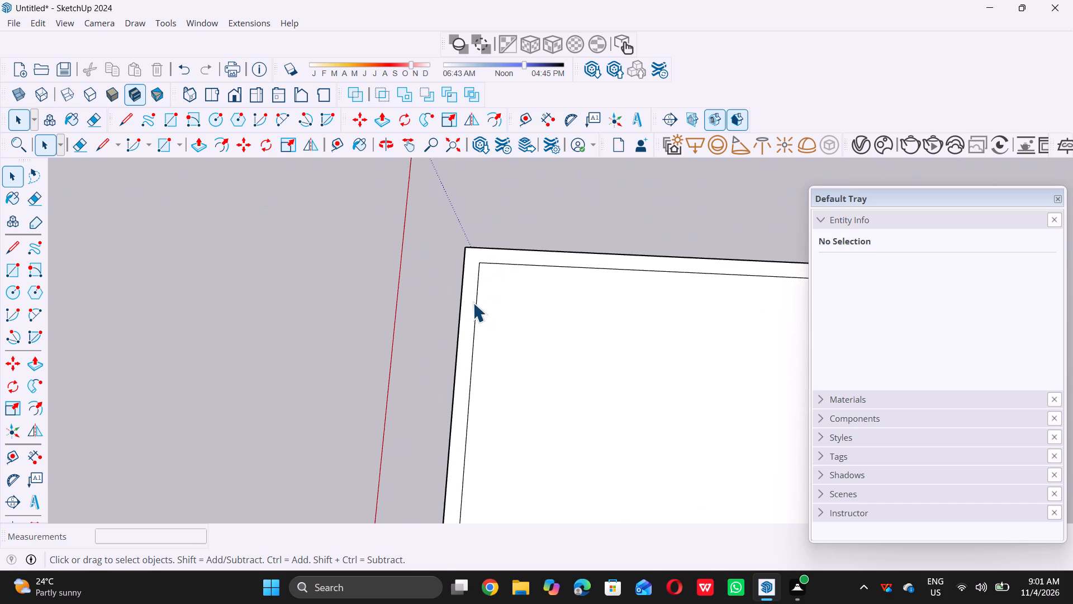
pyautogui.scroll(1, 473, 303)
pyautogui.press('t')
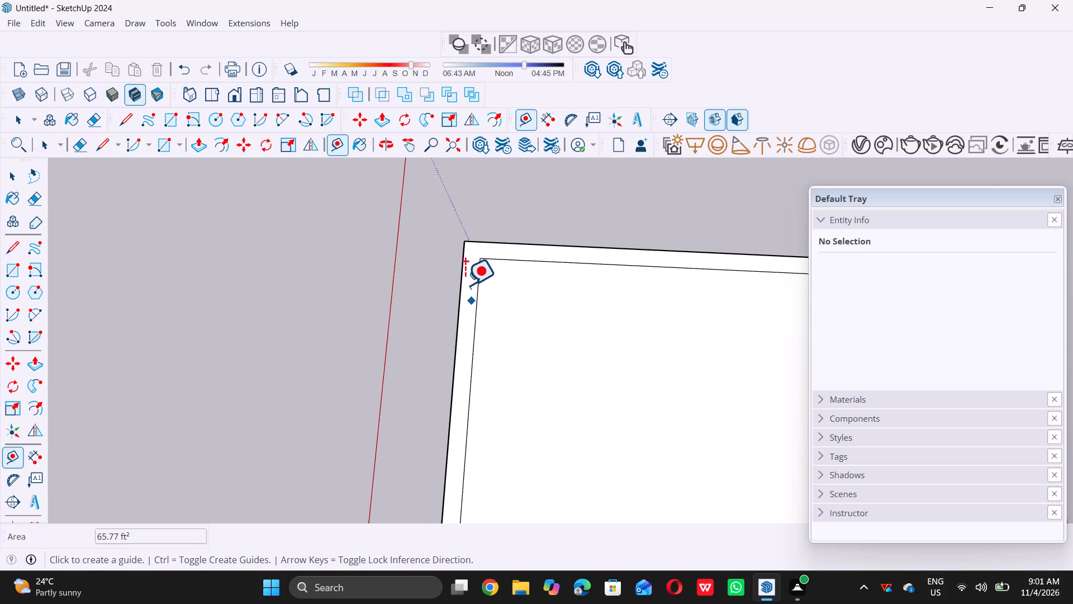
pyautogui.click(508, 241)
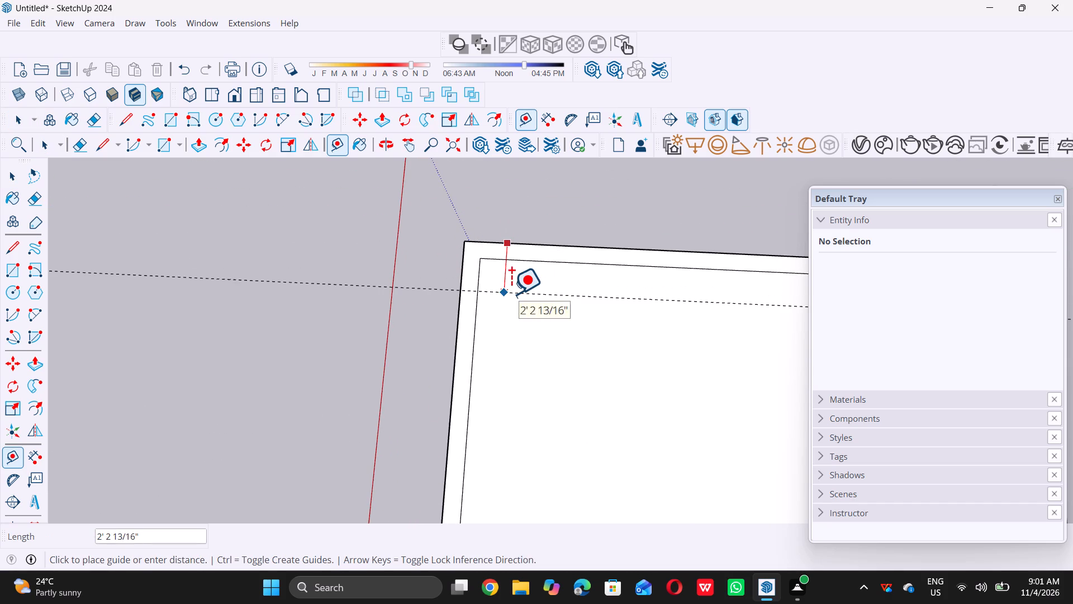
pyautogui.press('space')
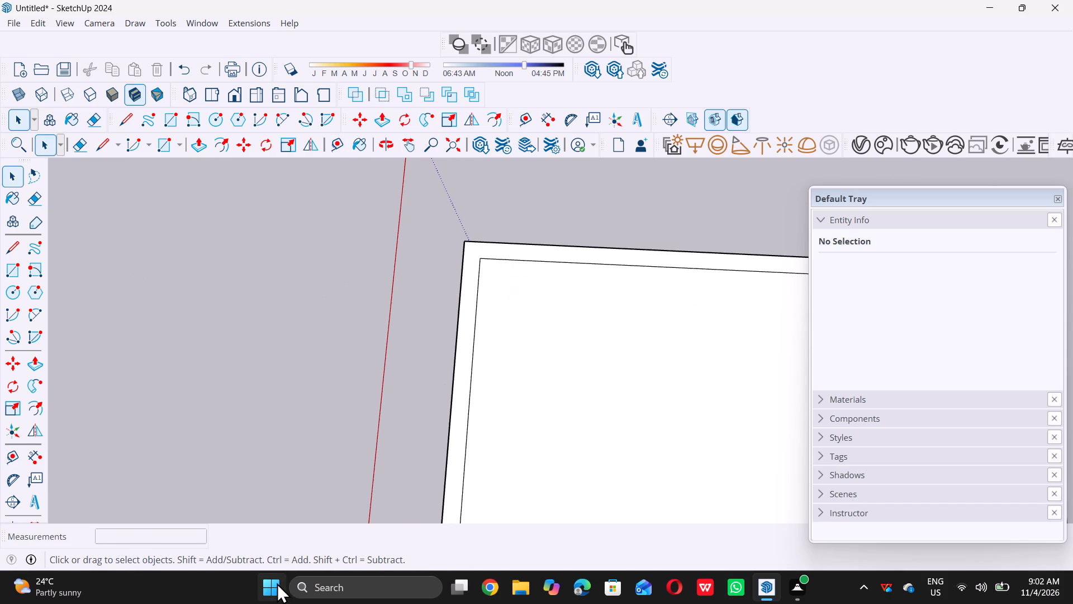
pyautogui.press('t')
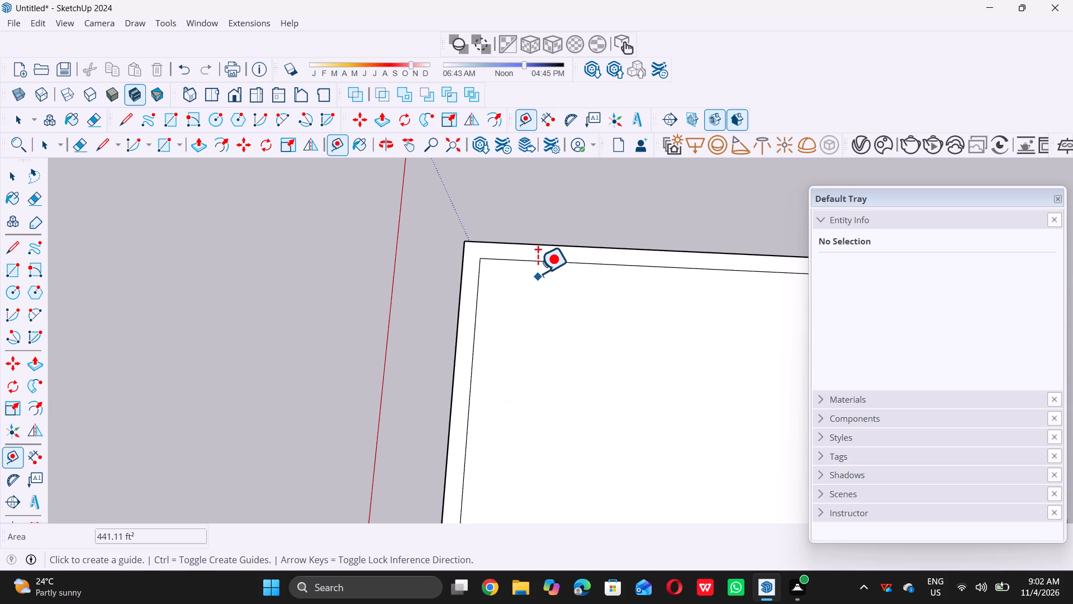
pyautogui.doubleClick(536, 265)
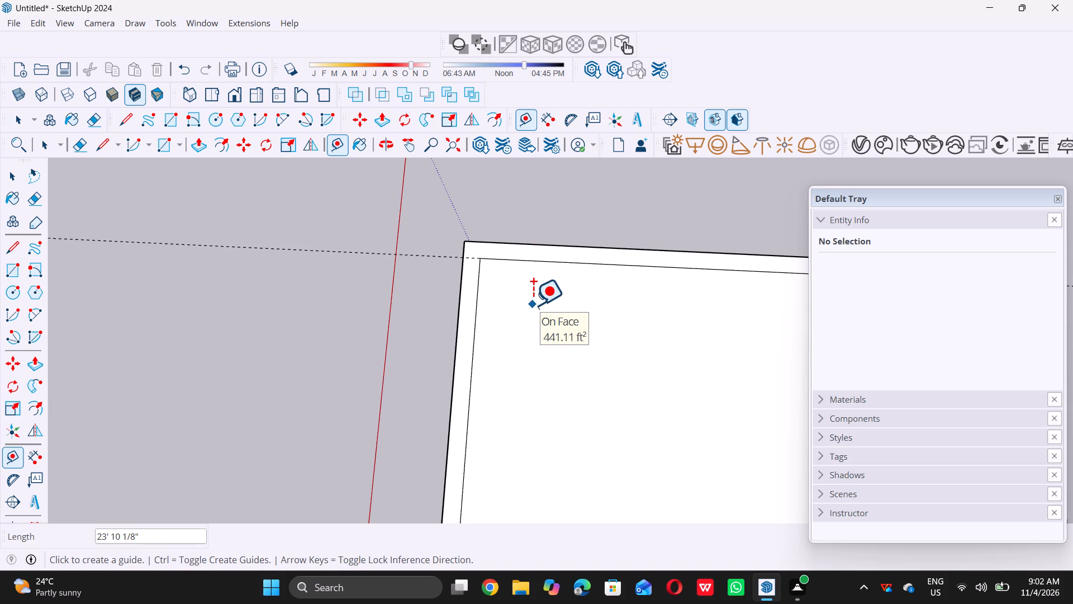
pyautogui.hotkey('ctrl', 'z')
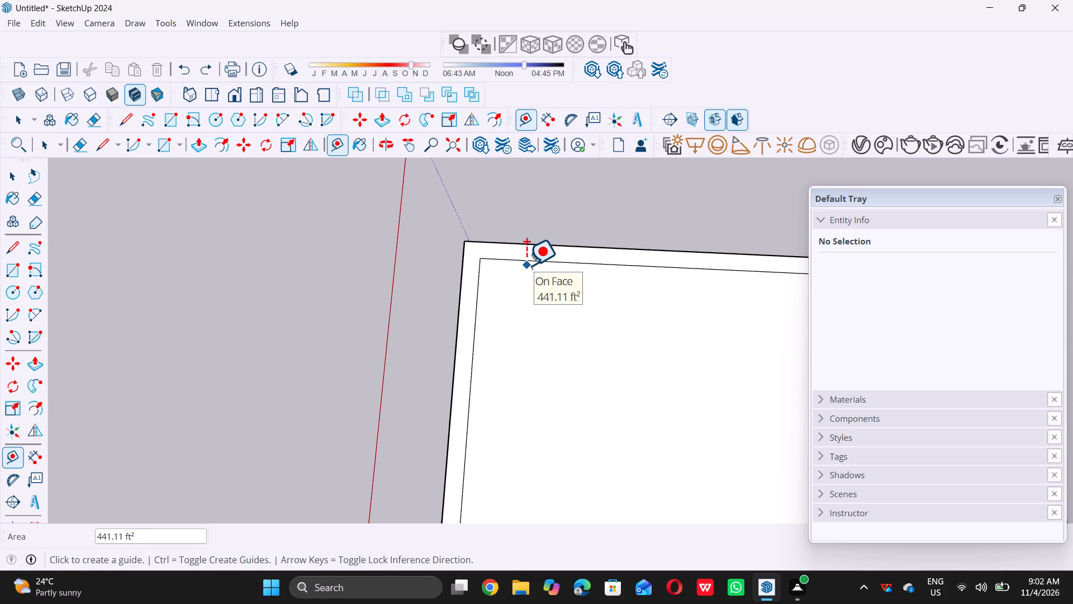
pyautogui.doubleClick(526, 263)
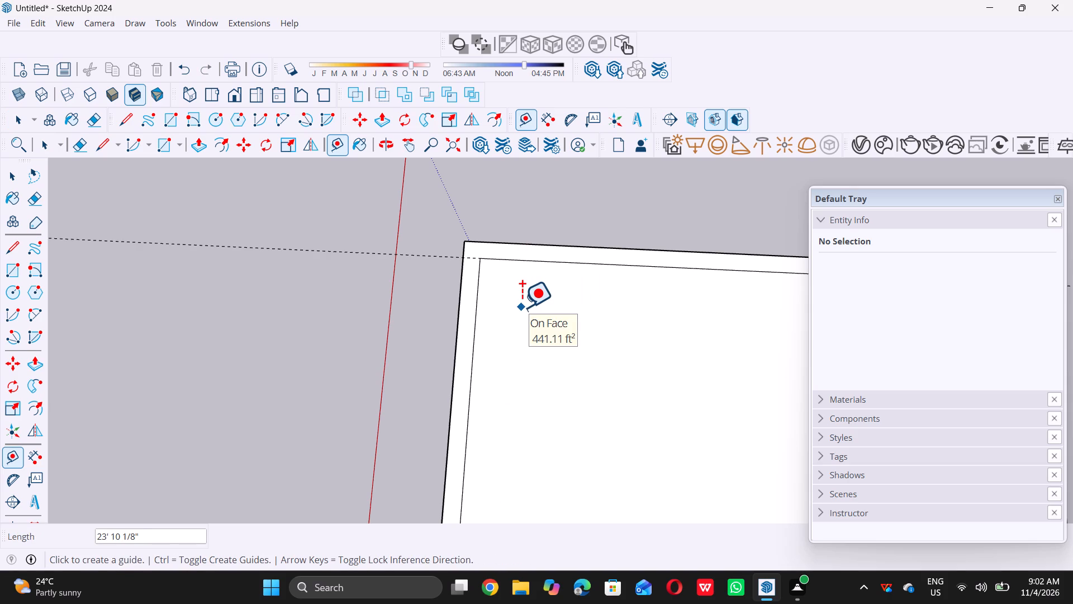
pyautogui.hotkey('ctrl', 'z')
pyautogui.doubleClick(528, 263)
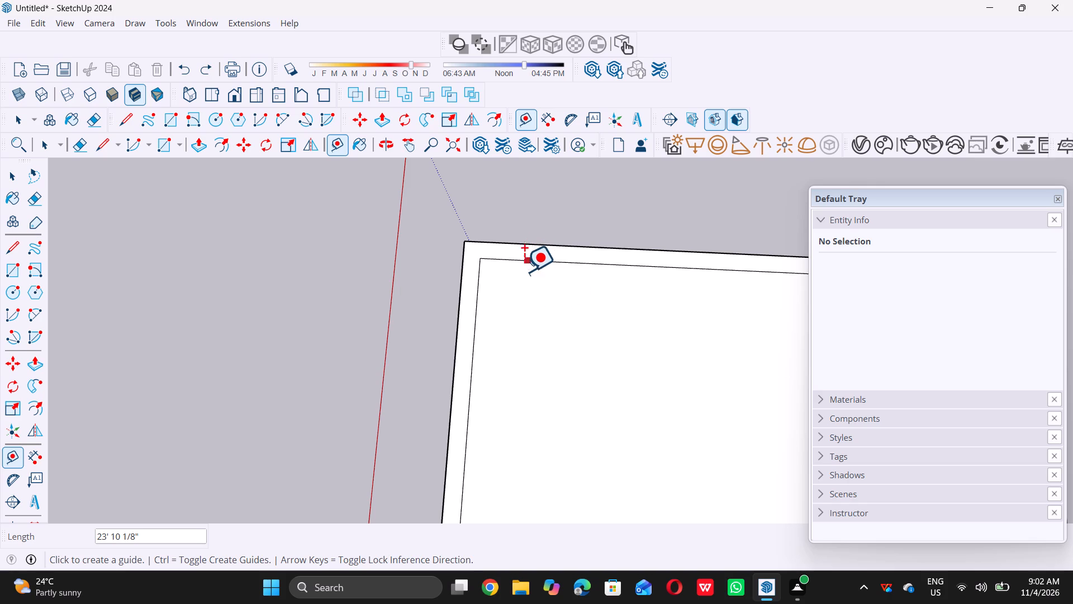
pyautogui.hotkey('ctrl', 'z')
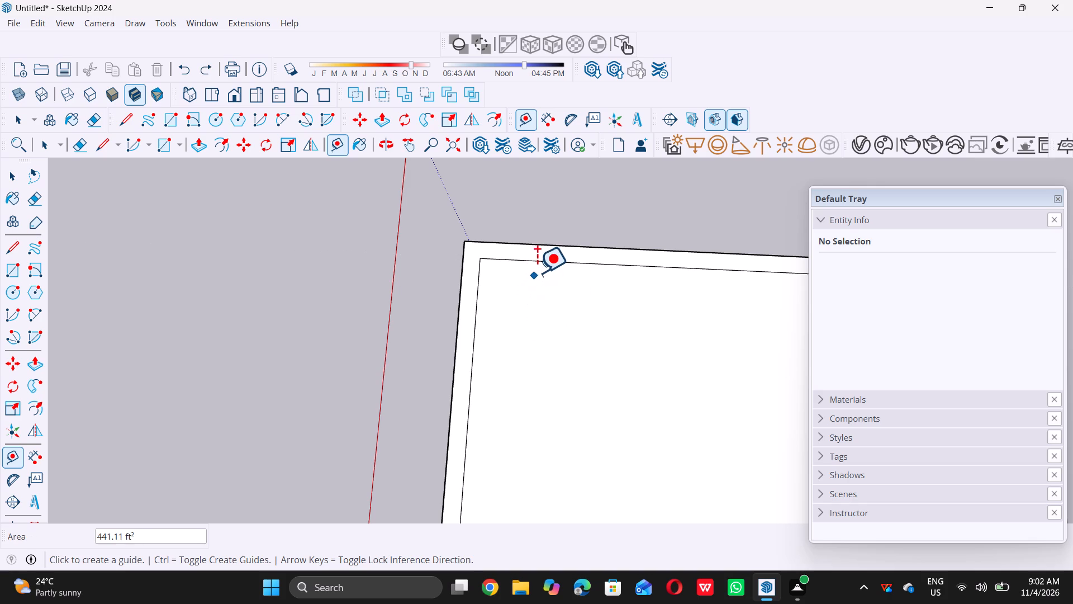
# Place a guide line 1' inward from the roof's inner offset line on the side nearest the origin.
pyautogui.click(534, 265)
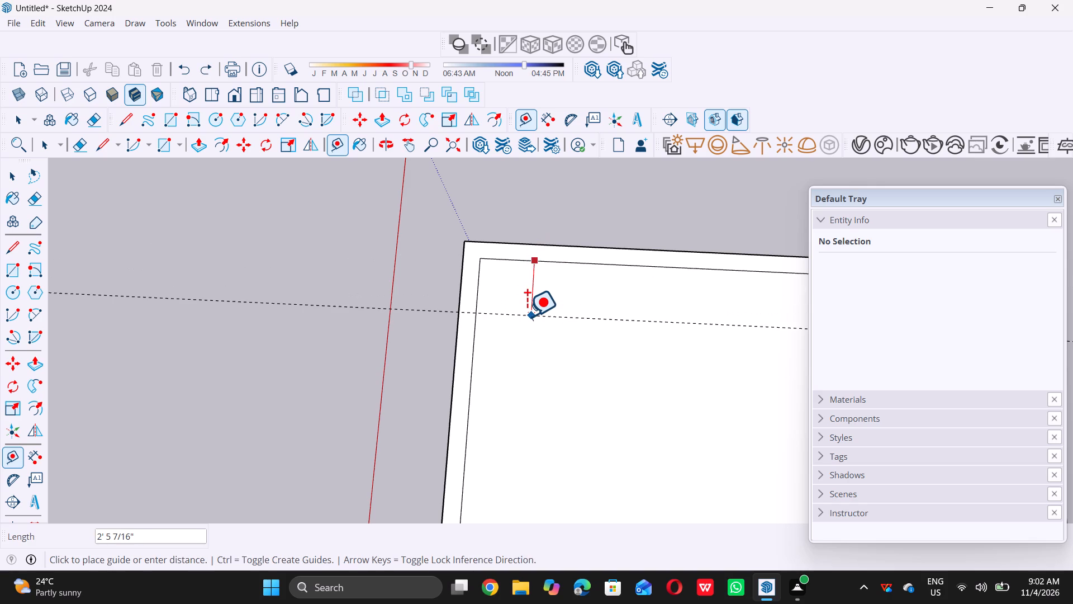
pyautogui.write("1'")
pyautogui.press('Return')
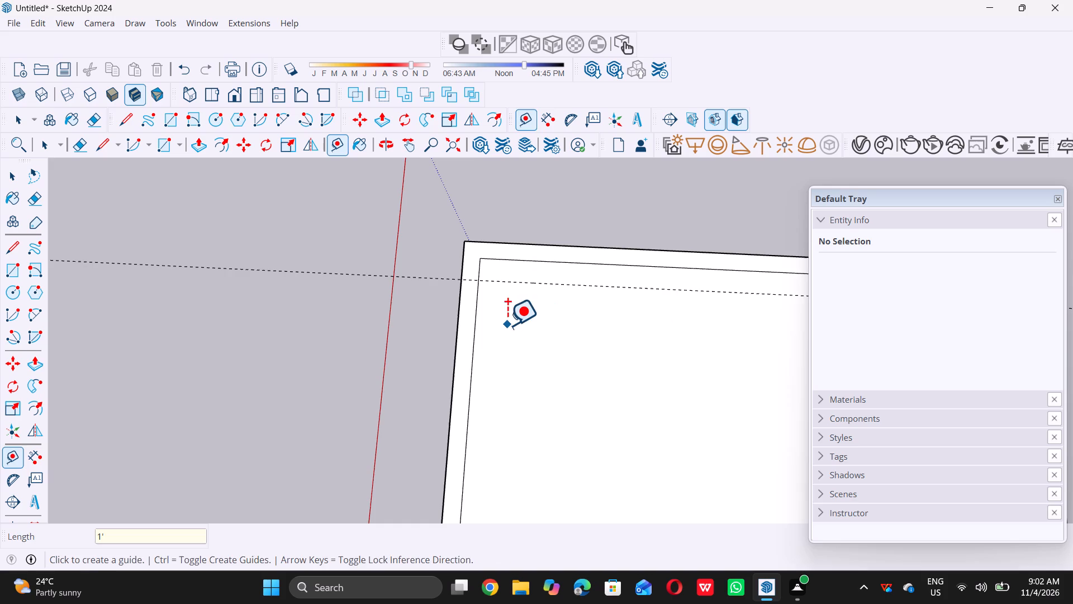
pyautogui.press('space')
# Draw a 9" line across the roof's front rim along the 1' guide, from the inner offset line to the outer edge.
pyautogui.scroll(-17, 507, 325)
pyautogui.moveTo(469, 424); pyautogui.dragTo(654, 349, button='middle')
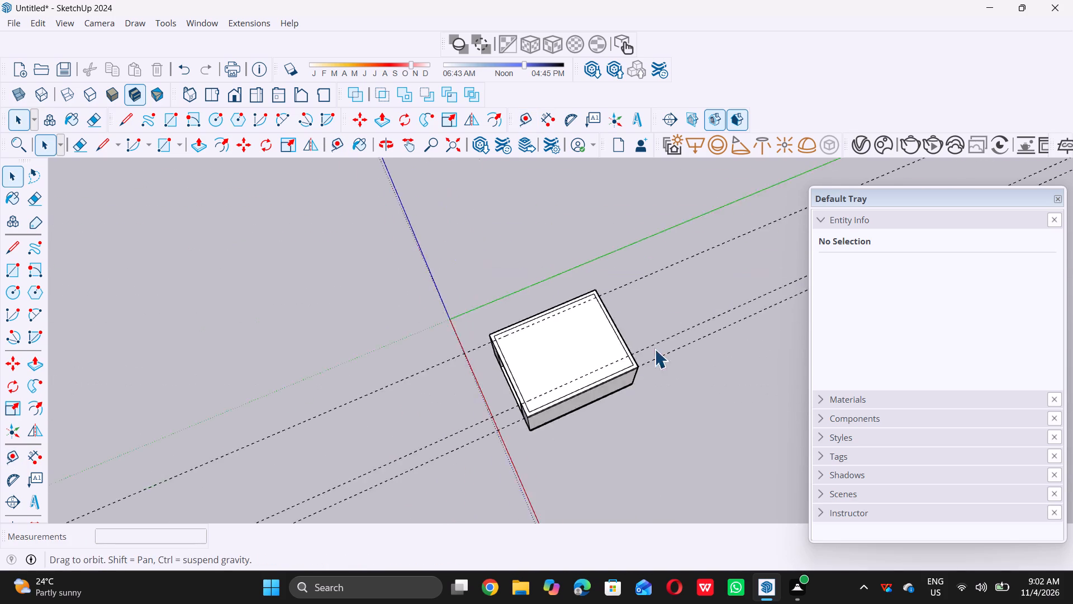
pyautogui.moveTo(654, 349); pyautogui.dragTo(645, 360, button='middle')
pyautogui.moveTo(652, 352); pyautogui.dragTo(677, 320, button='middle')
pyautogui.scroll(1, 677, 320)
pyautogui.moveTo(511, 489); pyautogui.dragTo(605, 342, button='middle')
pyautogui.moveTo(577, 393); pyautogui.dragTo(544, 457, button='middle')
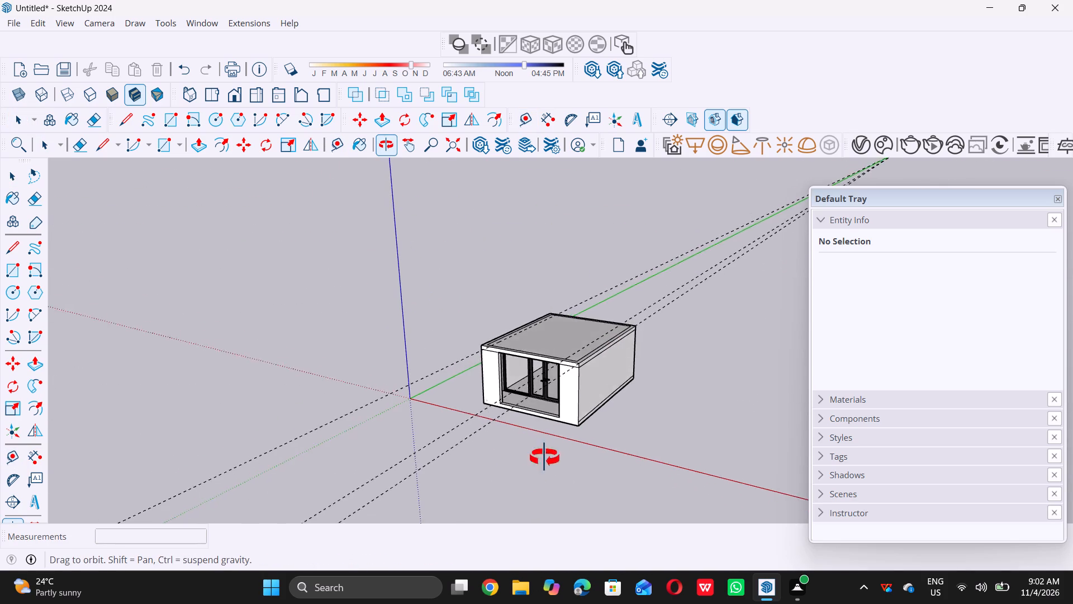
pyautogui.moveTo(544, 457); pyautogui.dragTo(483, 465, button='middle')
pyautogui.moveTo(480, 469); pyautogui.dragTo(475, 475, button='middle')
pyautogui.scroll(11, 463, 305)
pyautogui.scroll(4, 498, 379)
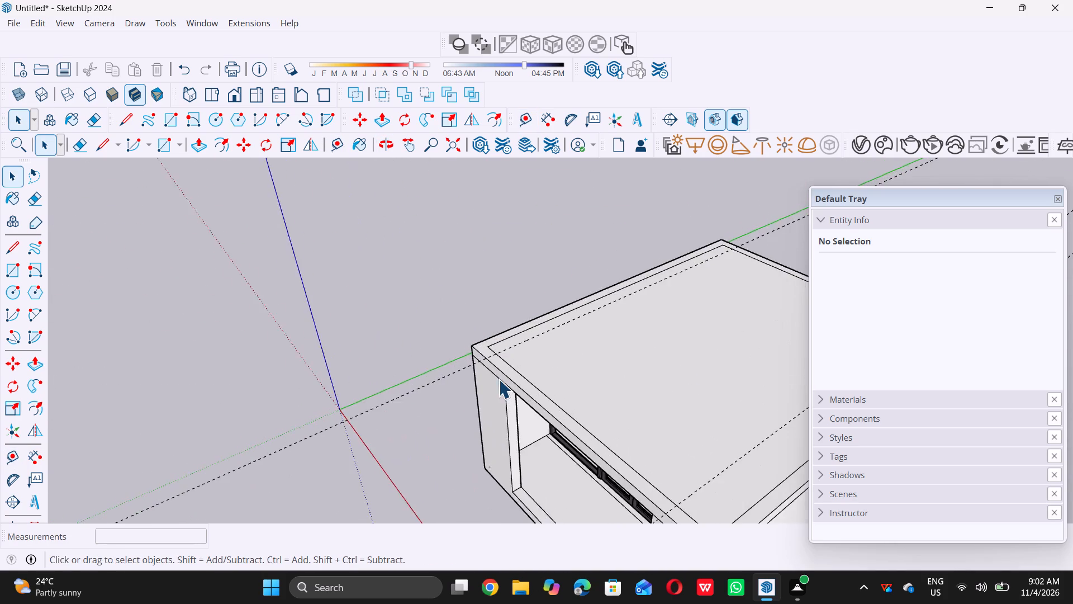
pyautogui.scroll(11, 498, 379)
pyautogui.press('l')
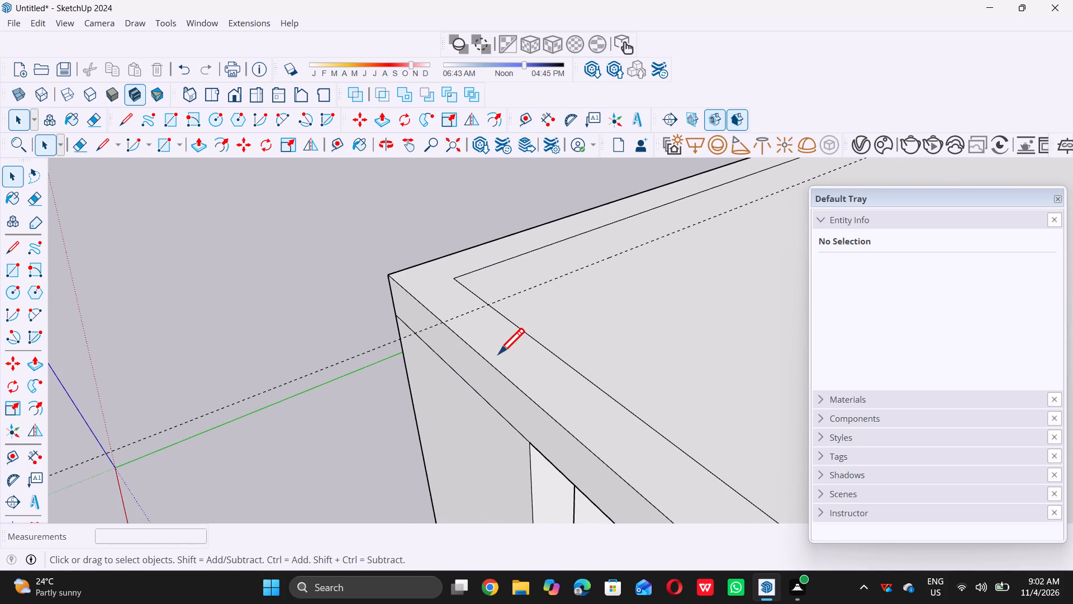
pyautogui.click(491, 305)
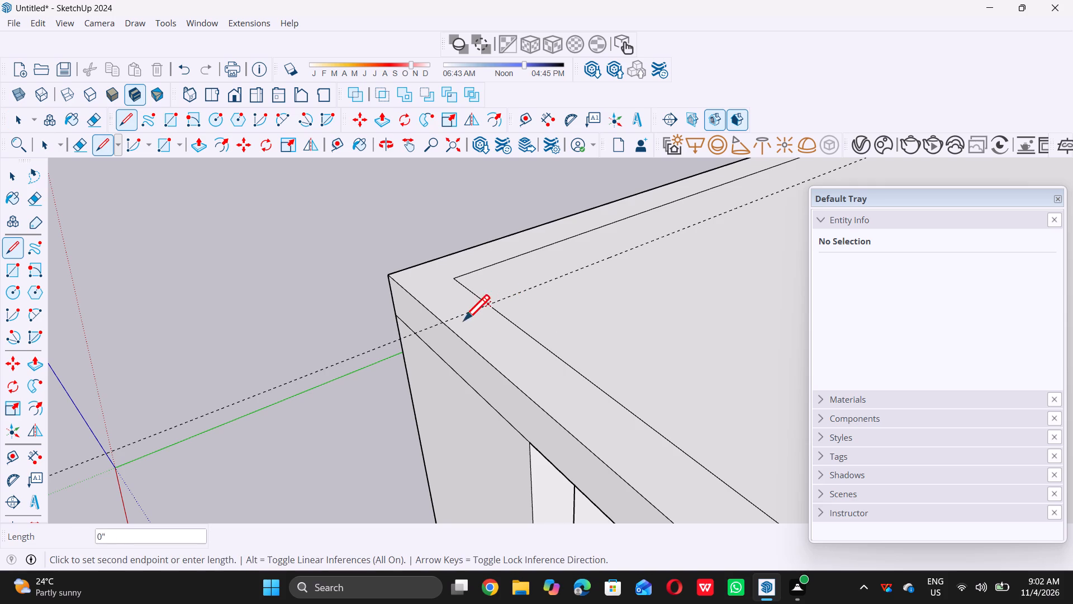
pyautogui.doubleClick(439, 322)
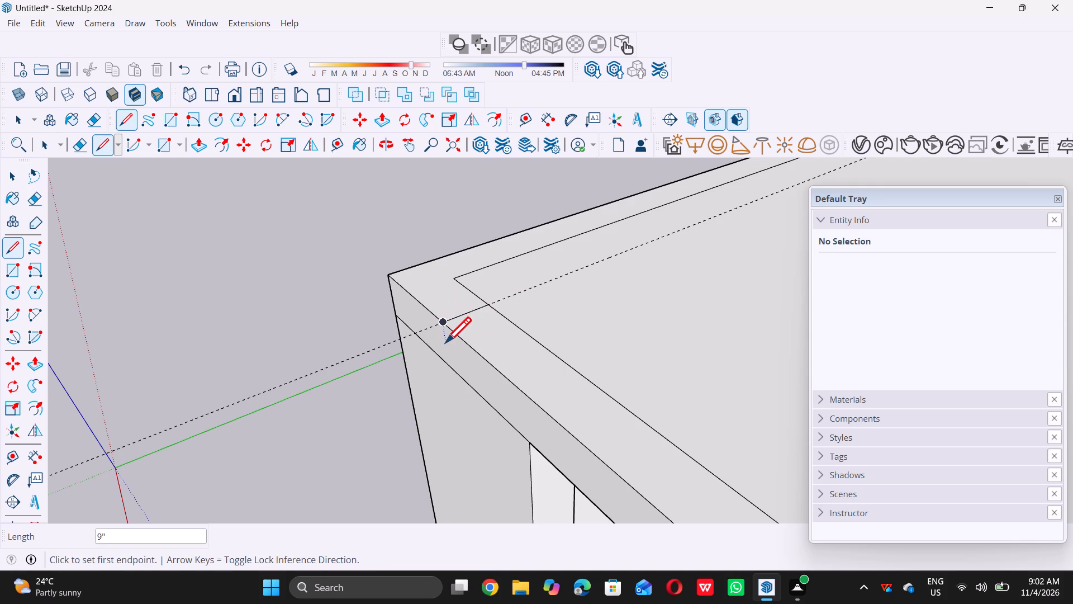
pyautogui.press('space')
# Draw a 9" line across the roof's front rim along the 3' guide, from the outer edge to the inner offset line.
pyautogui.scroll(-6, 450, 346)
pyautogui.scroll(1, 450, 346)
pyautogui.scroll(-8, 440, 318)
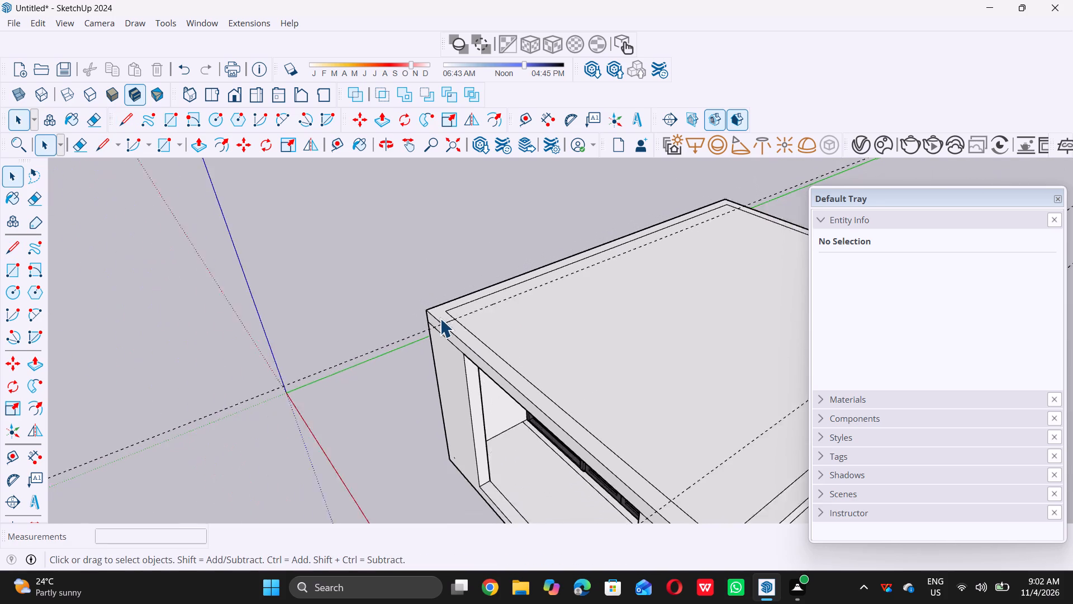
pyautogui.scroll(-8, 440, 318)
pyautogui.scroll(6, 524, 415)
pyautogui.scroll(11, 575, 384)
pyautogui.press('l')
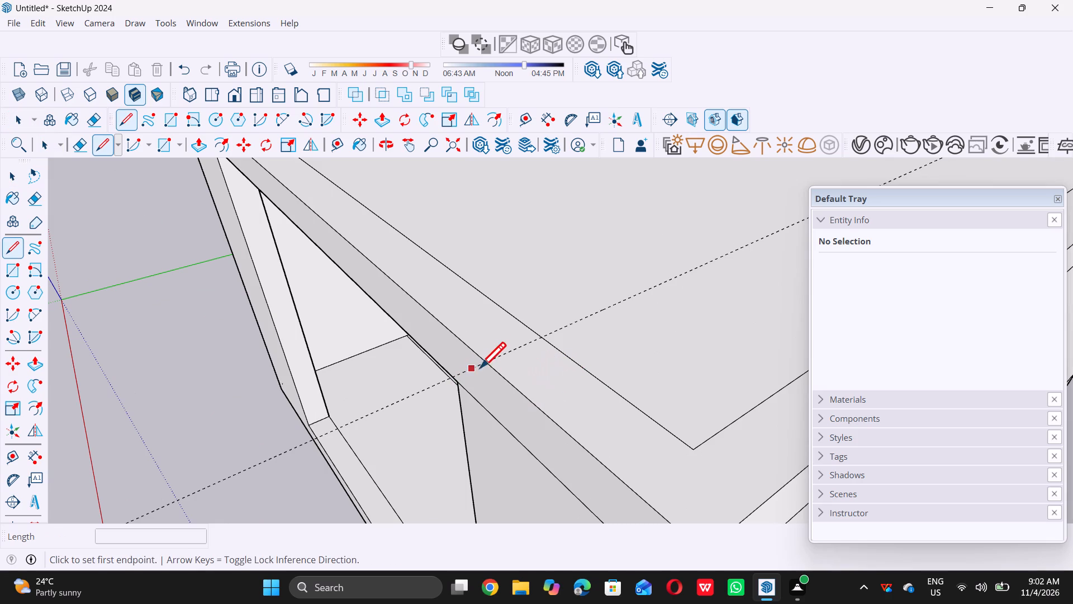
pyautogui.click(491, 358)
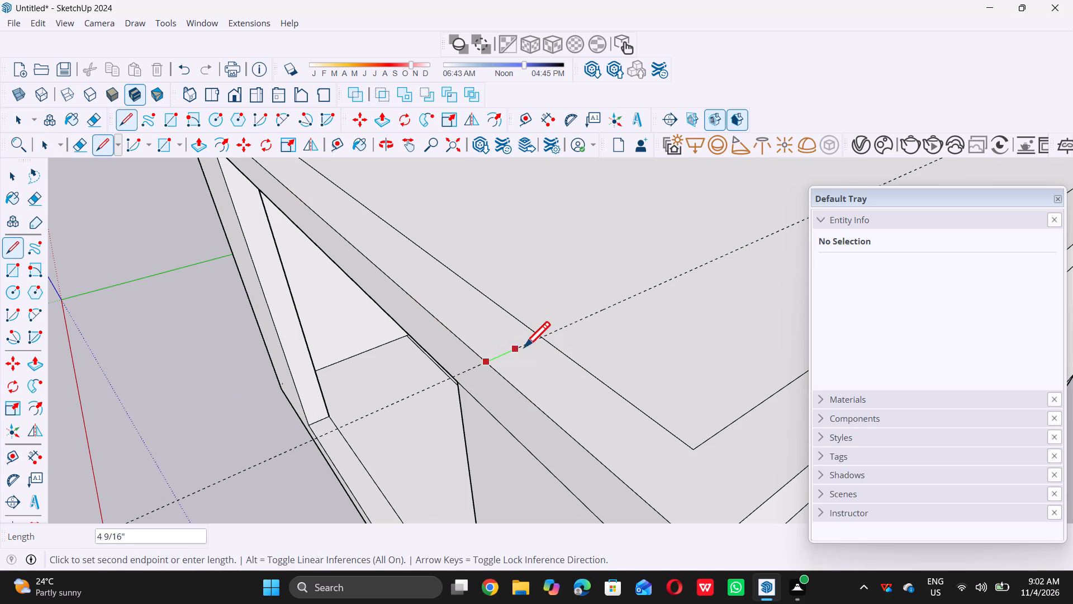
pyautogui.click(546, 337)
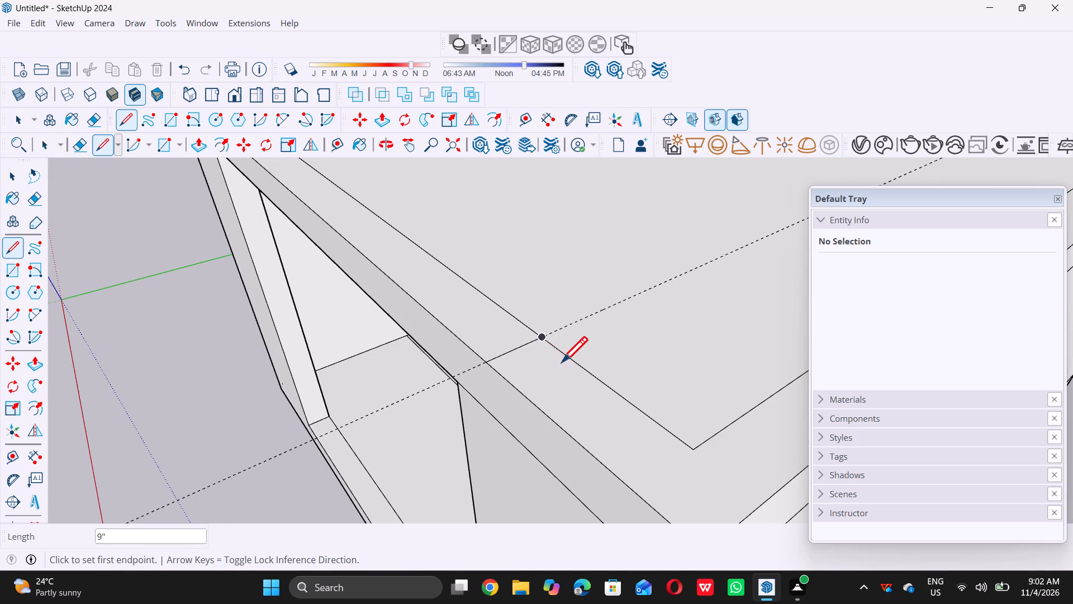
pyautogui.press('space')
# Delete all guide lines from the model.
pyautogui.scroll(-19, 557, 365)
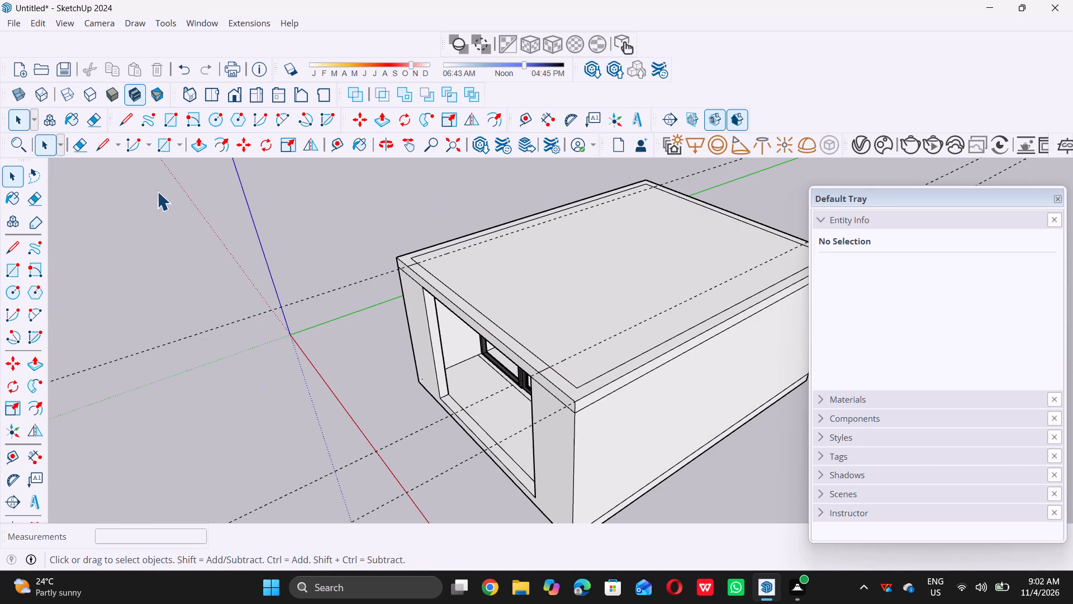
pyautogui.tripleClick(37, 26)
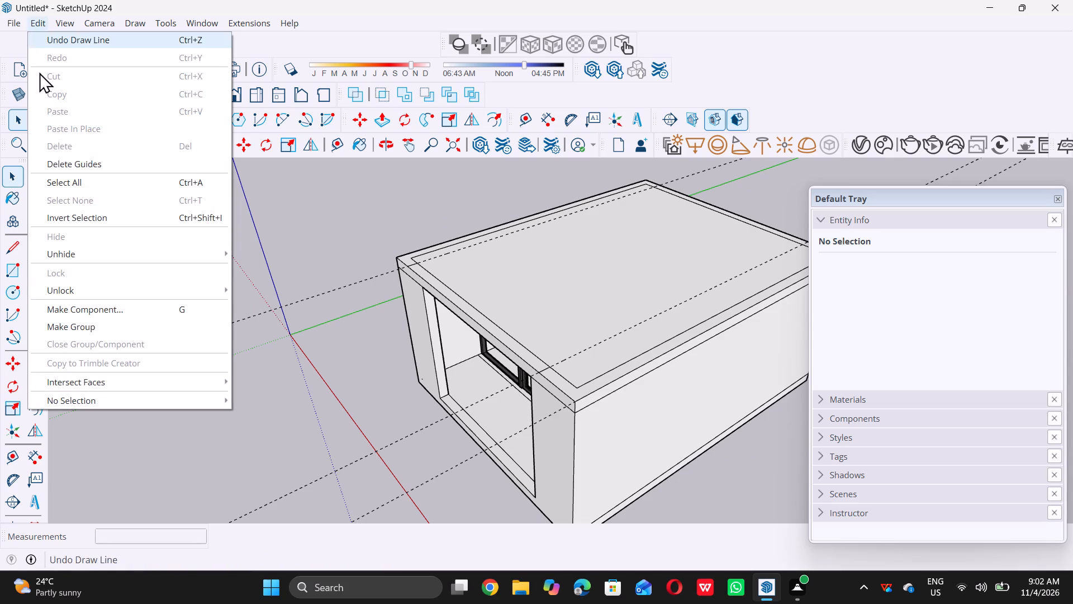
pyautogui.doubleClick(99, 161)
pyautogui.scroll(-6, 220, 319)
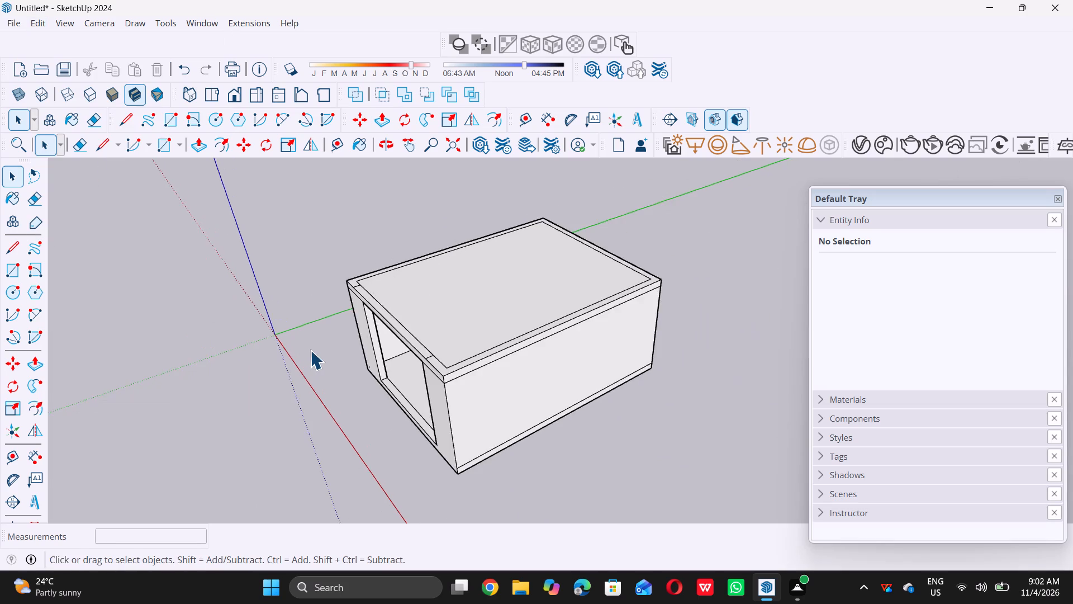
# Examine the building's front opening and divided roof rim from several angles.
pyautogui.scroll(-6, 310, 350)
pyautogui.moveTo(386, 330); pyautogui.dragTo(490, 279, button='middle')
pyautogui.scroll(-5, 549, 282)
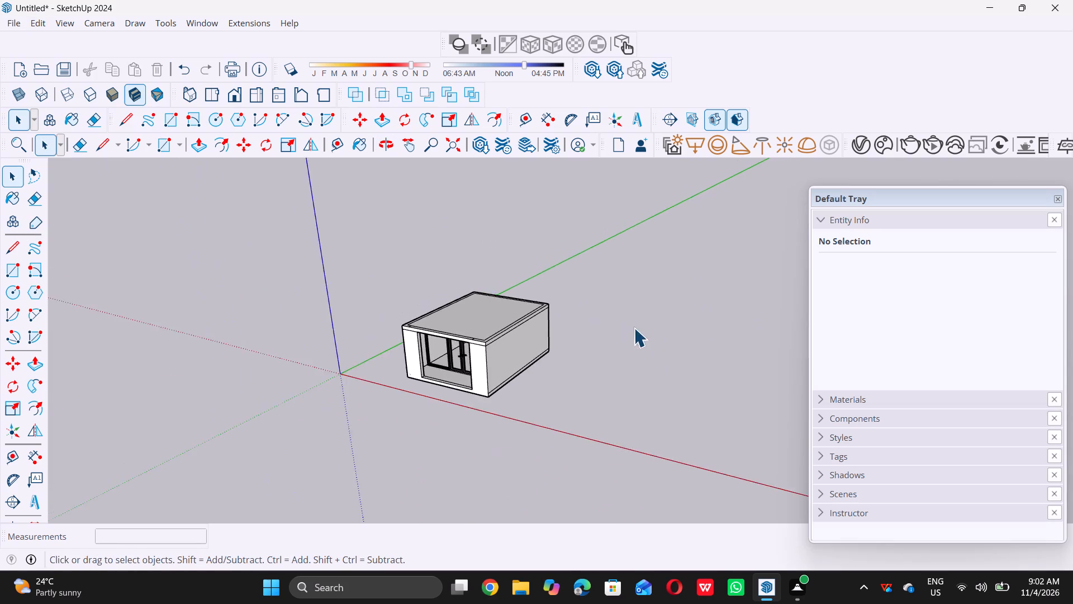
pyautogui.scroll(6, 540, 361)
pyautogui.scroll(-6, 272, 17)
pyautogui.scroll(-6, 588, 276)
pyautogui.moveTo(566, 314); pyautogui.dragTo(558, 377, button='middle')
pyautogui.middleClick(556, 379)
pyautogui.scroll(7, 431, 320)
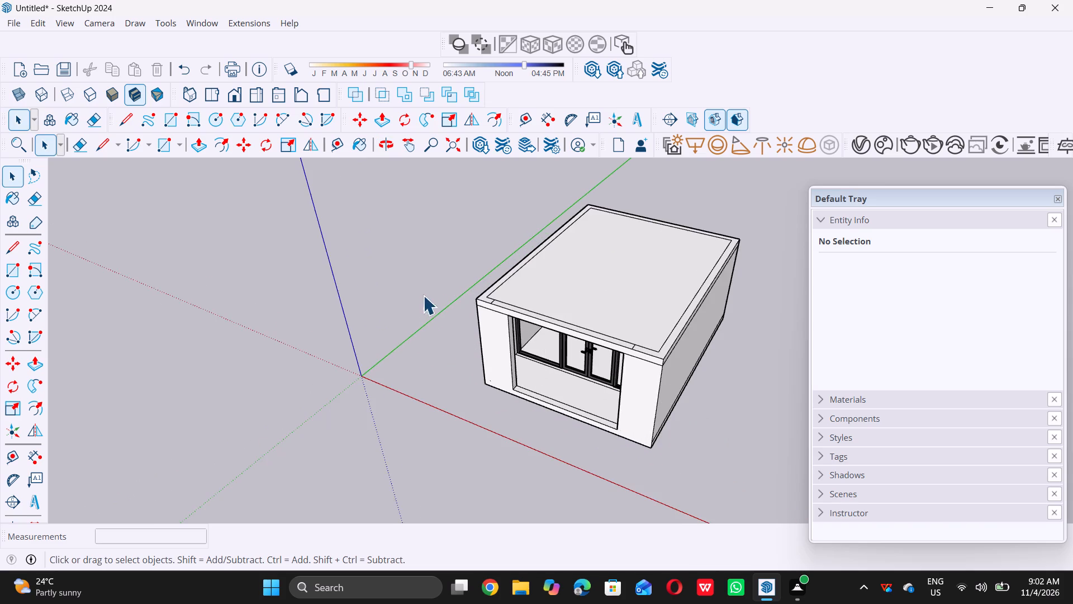
pyautogui.scroll(1, 673, 352)
pyautogui.moveTo(673, 352); pyautogui.dragTo(681, 322, button='middle')
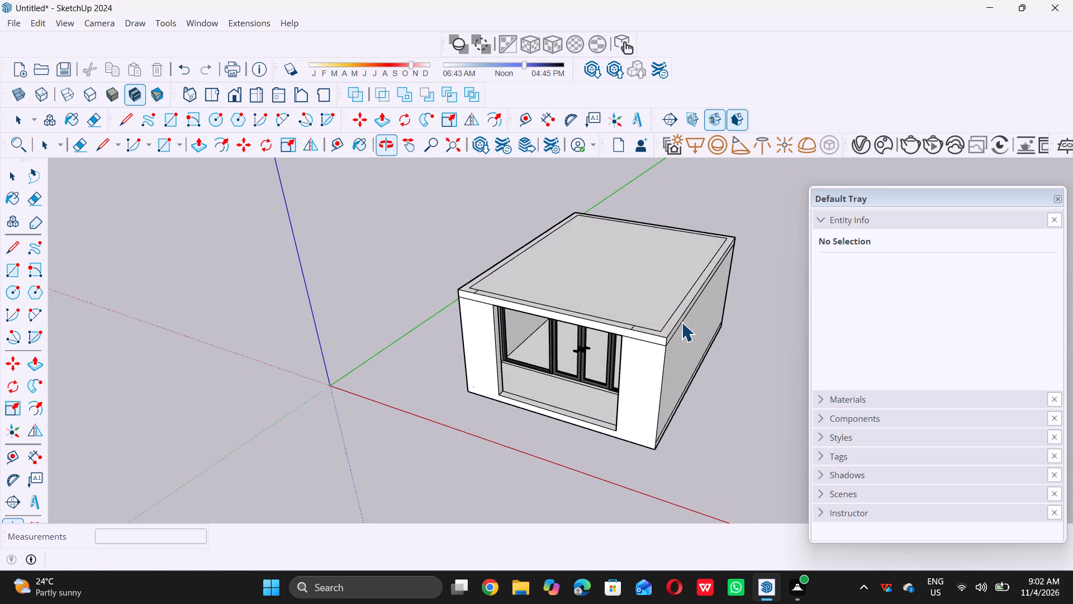
pyautogui.moveTo(643, 326); pyautogui.dragTo(620, 347, button='middle')
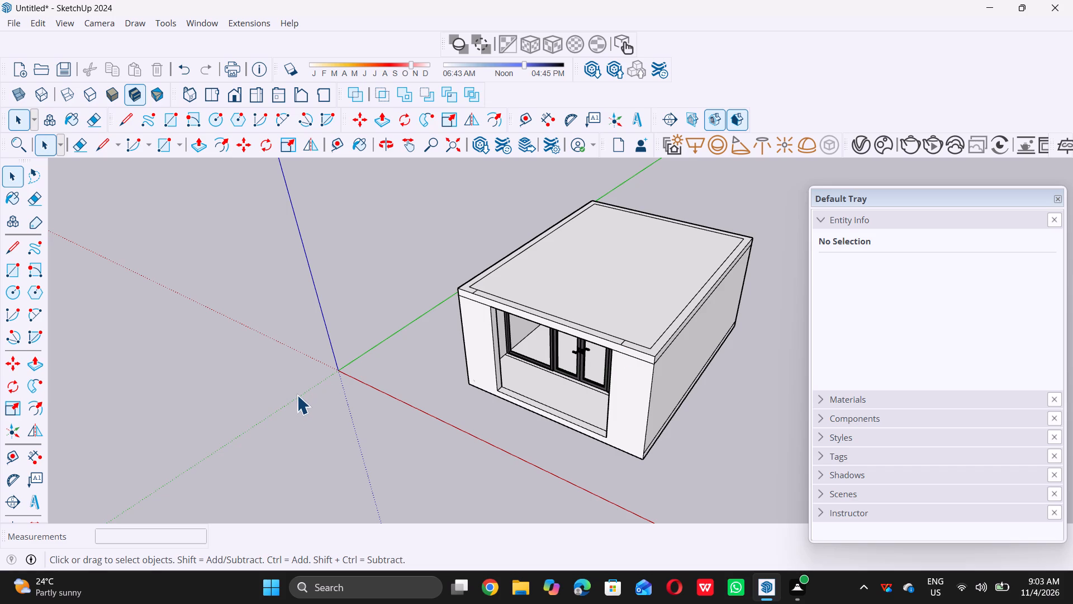
# Draw a 9" line extending the front inner offset line to the outer roof edge at the front corner nearest the origin.
pyautogui.scroll(-6, 295, 396)
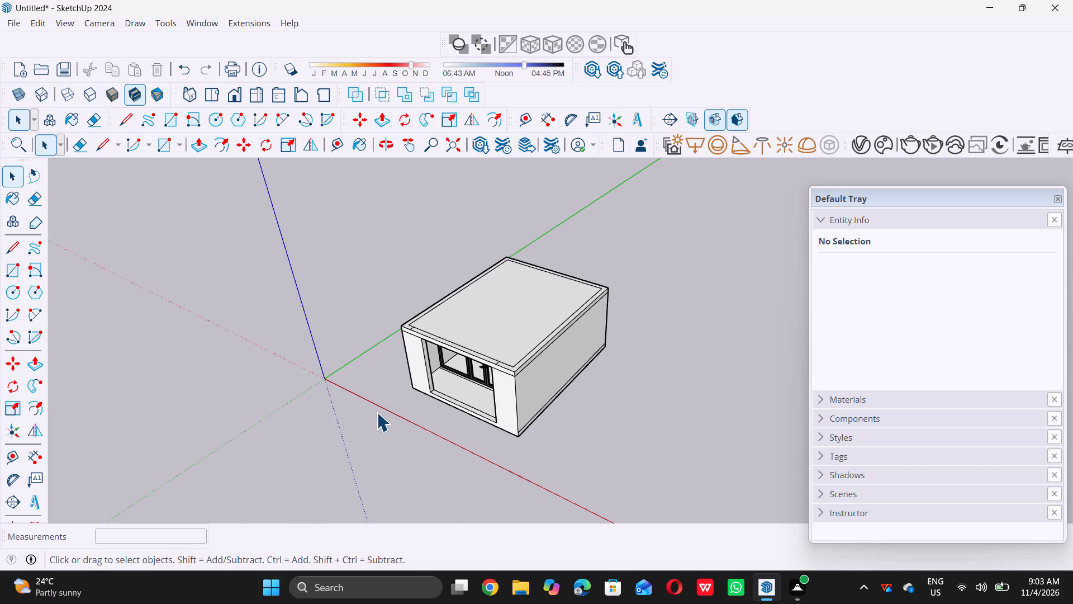
pyautogui.moveTo(377, 411); pyautogui.dragTo(411, 374, button='middle')
pyautogui.scroll(5, 404, 339)
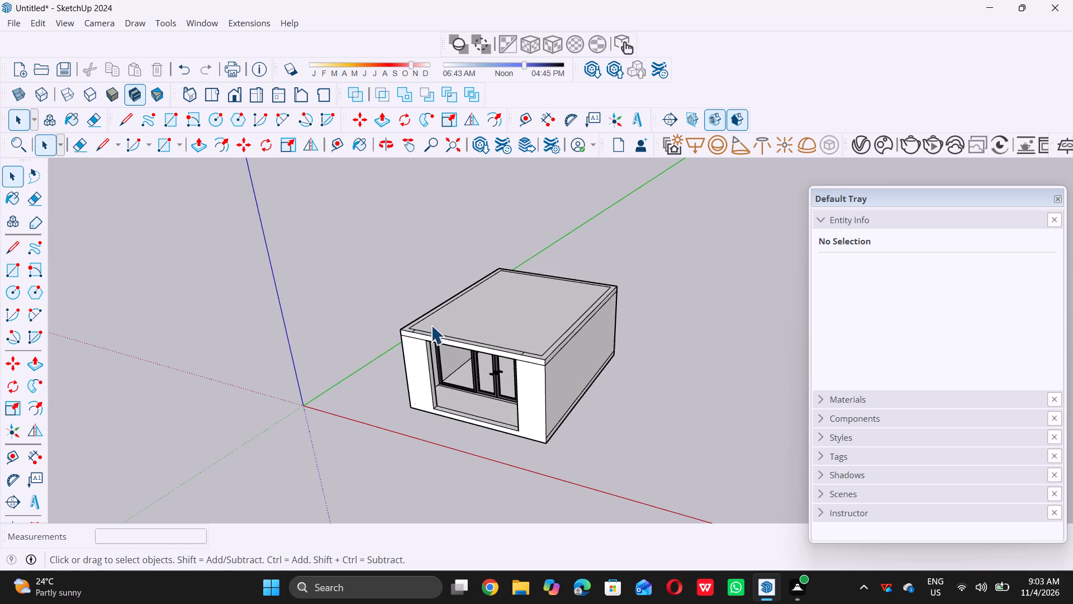
pyautogui.scroll(6, 431, 325)
pyautogui.moveTo(396, 331); pyautogui.dragTo(396, 337, button='middle')
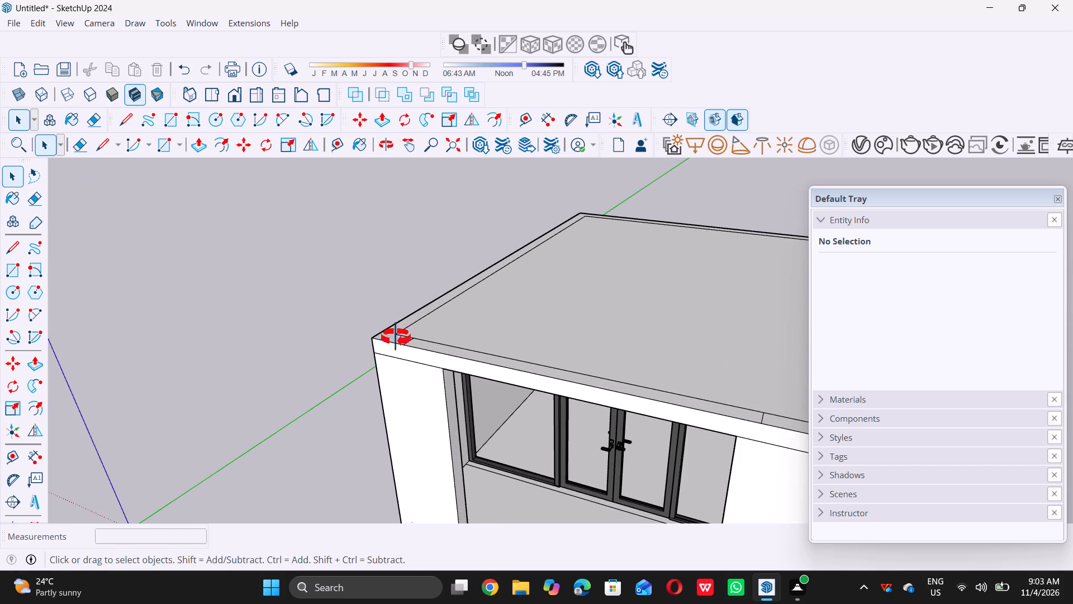
pyautogui.moveTo(396, 337); pyautogui.dragTo(371, 419, button='middle')
pyautogui.scroll(12, 411, 370)
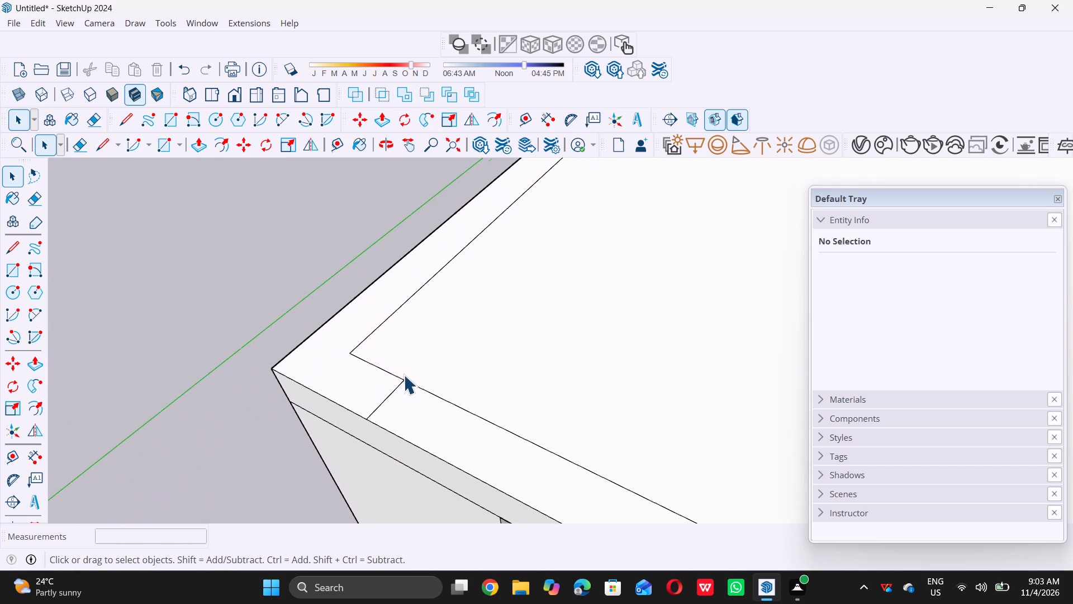
pyautogui.scroll(4, 398, 375)
pyautogui.press('l')
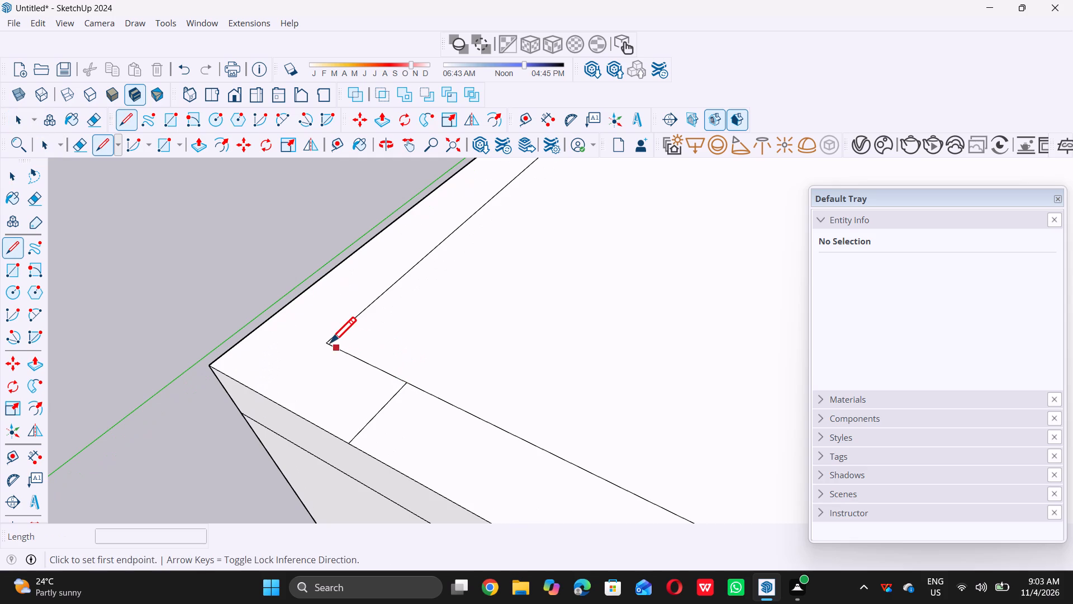
pyautogui.click(330, 342)
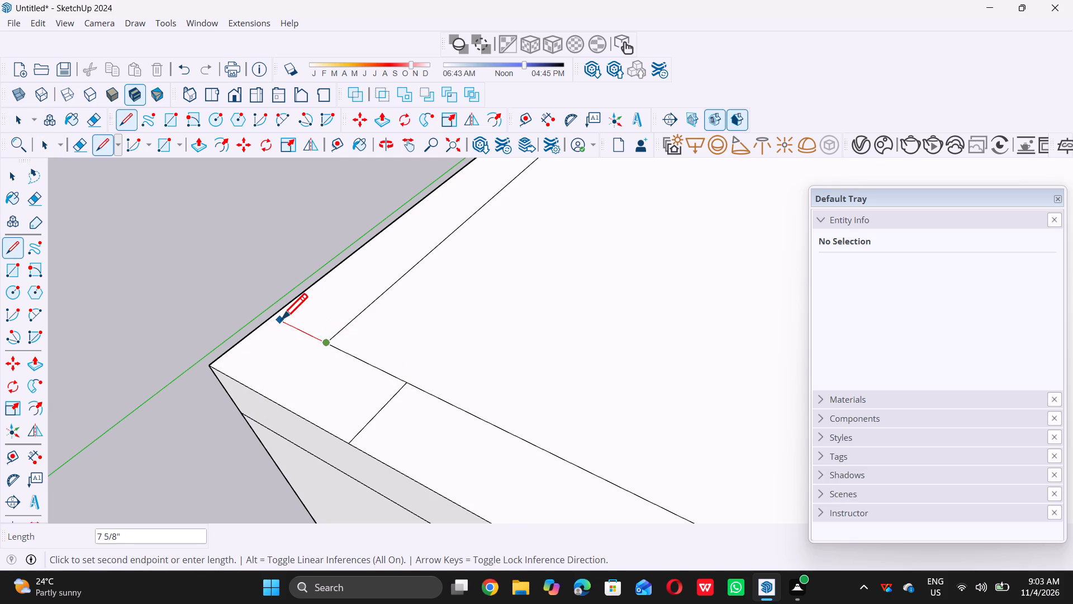
pyautogui.doubleClick(272, 314)
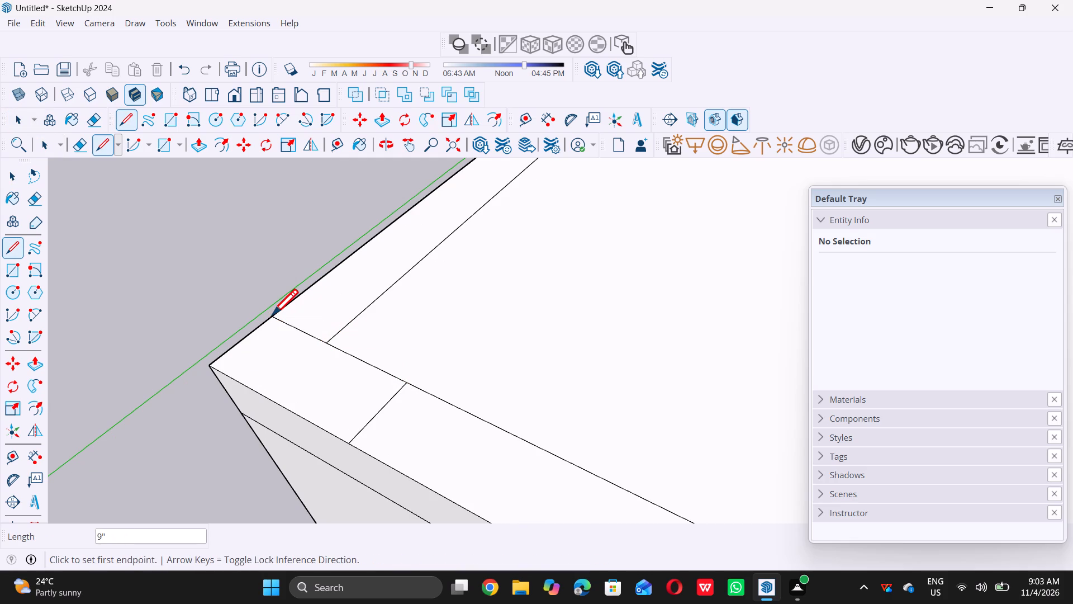
# Draw a 9" line from the inner offset corner to the outer roof edge at the front corner farther from the origin.
pyautogui.scroll(-20, 272, 314)
pyautogui.scroll(-4, 272, 314)
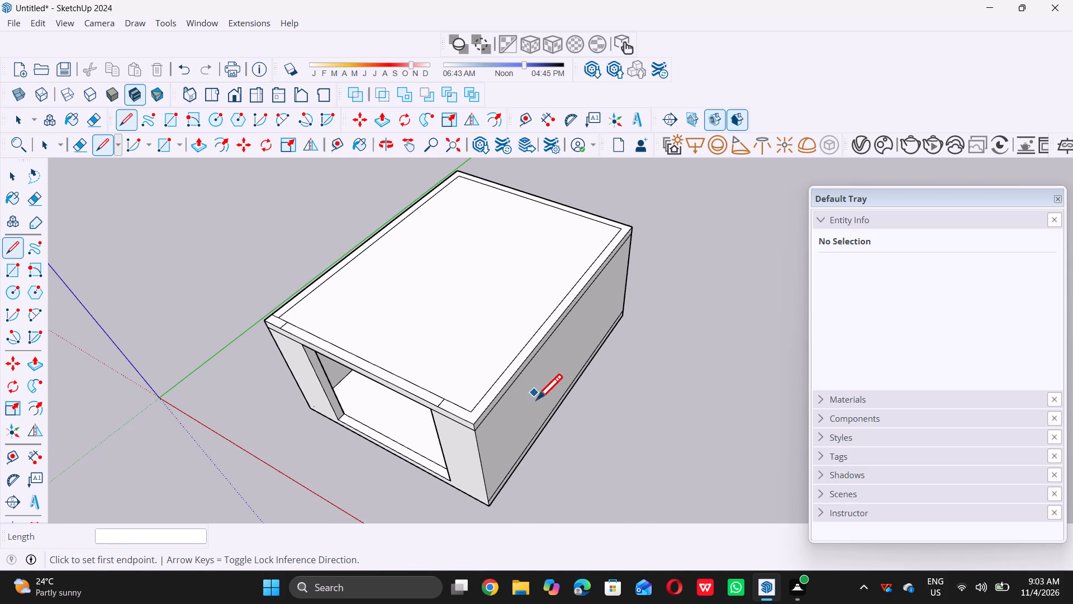
pyautogui.scroll(6, 498, 426)
pyautogui.scroll(8, 433, 404)
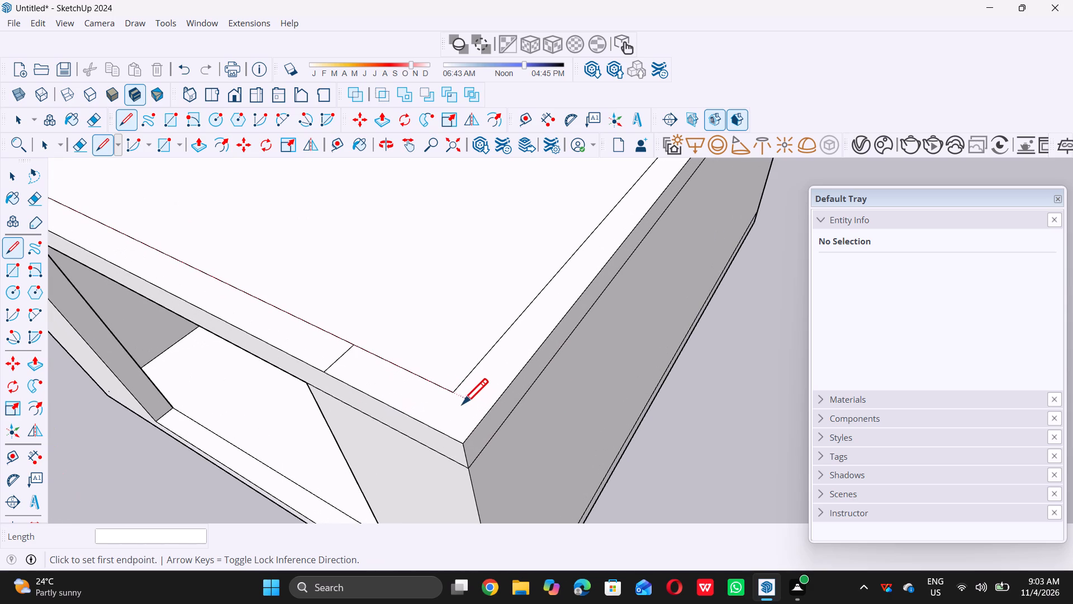
pyautogui.doubleClick(453, 392)
pyautogui.doubleClick(488, 409)
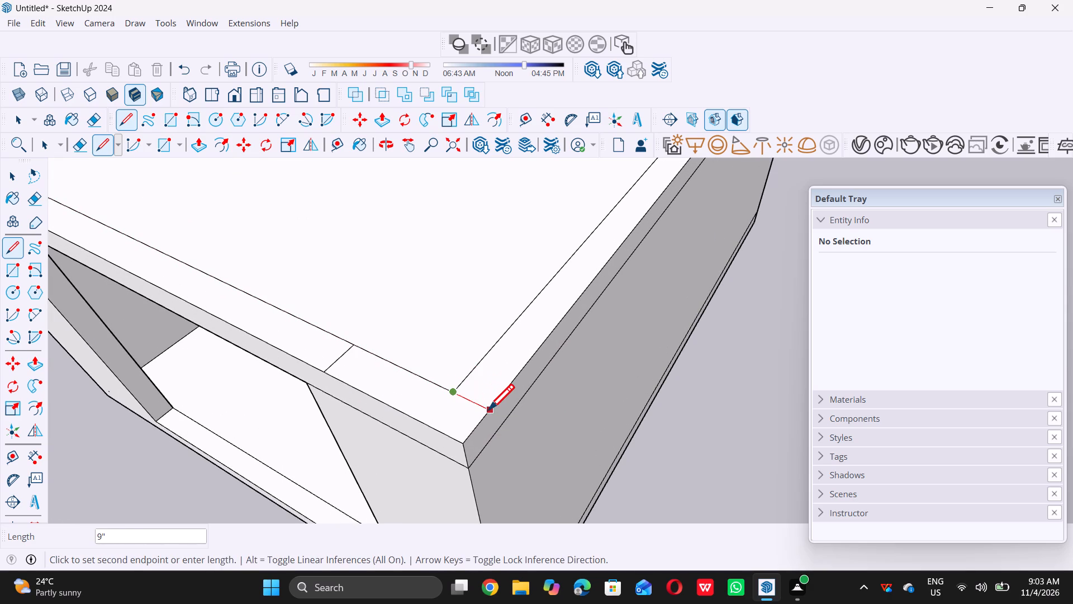
pyautogui.press('space')
# Push/Pull the short front rim face at the corner nearest the origin up by 10'.
pyautogui.scroll(-13, 491, 409)
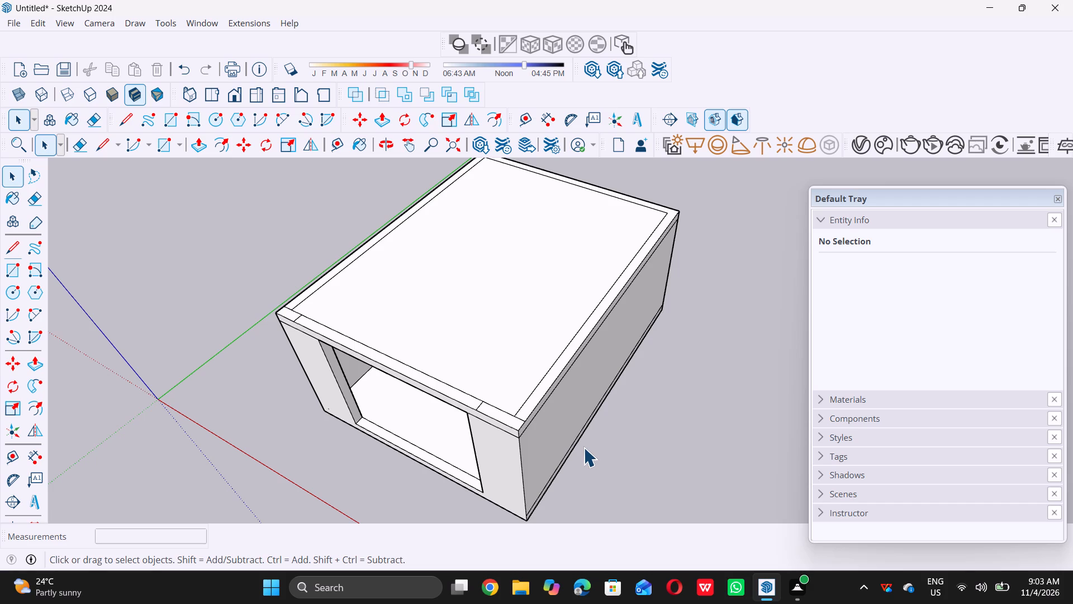
pyautogui.scroll(-6, 583, 447)
pyautogui.moveTo(327, 417); pyautogui.dragTo(350, 352, button='middle')
pyautogui.middleClick(350, 351)
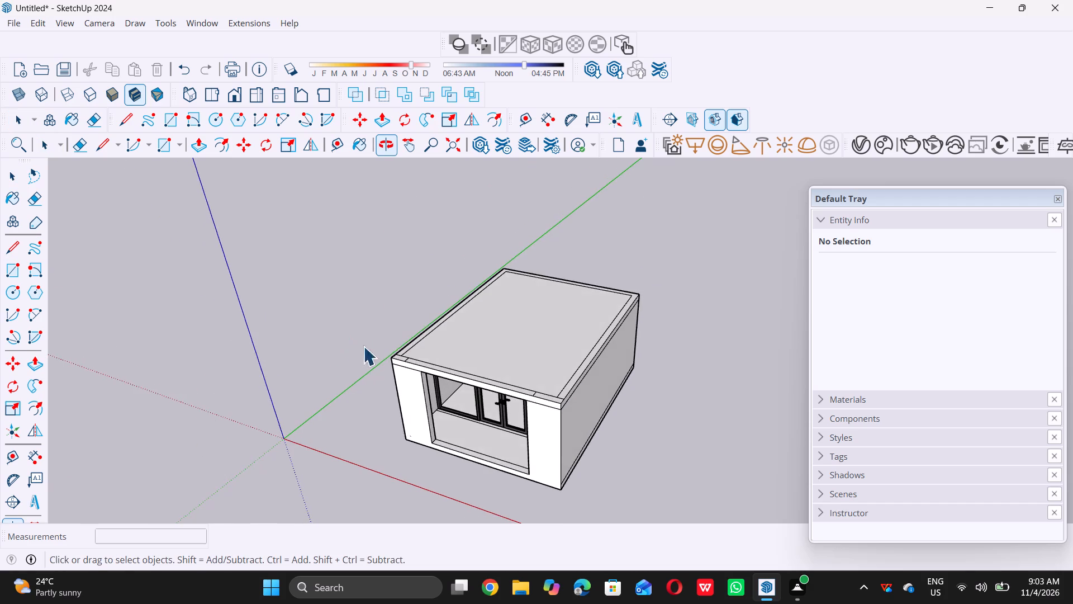
pyautogui.scroll(10, 400, 345)
pyautogui.scroll(13, 396, 355)
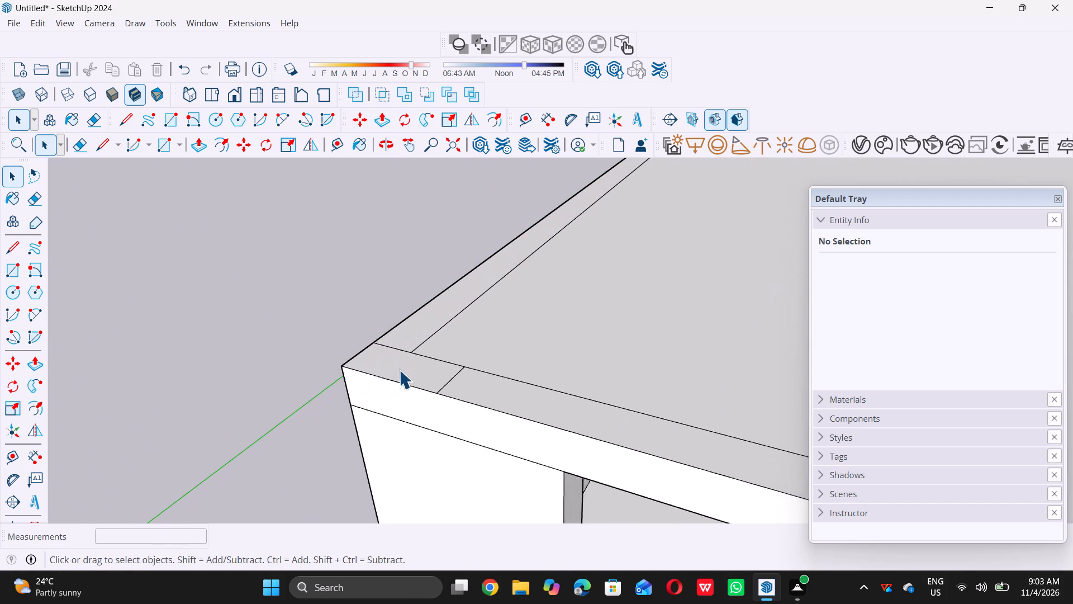
pyautogui.scroll(3, 399, 370)
pyautogui.doubleClick(399, 370)
pyautogui.press('p')
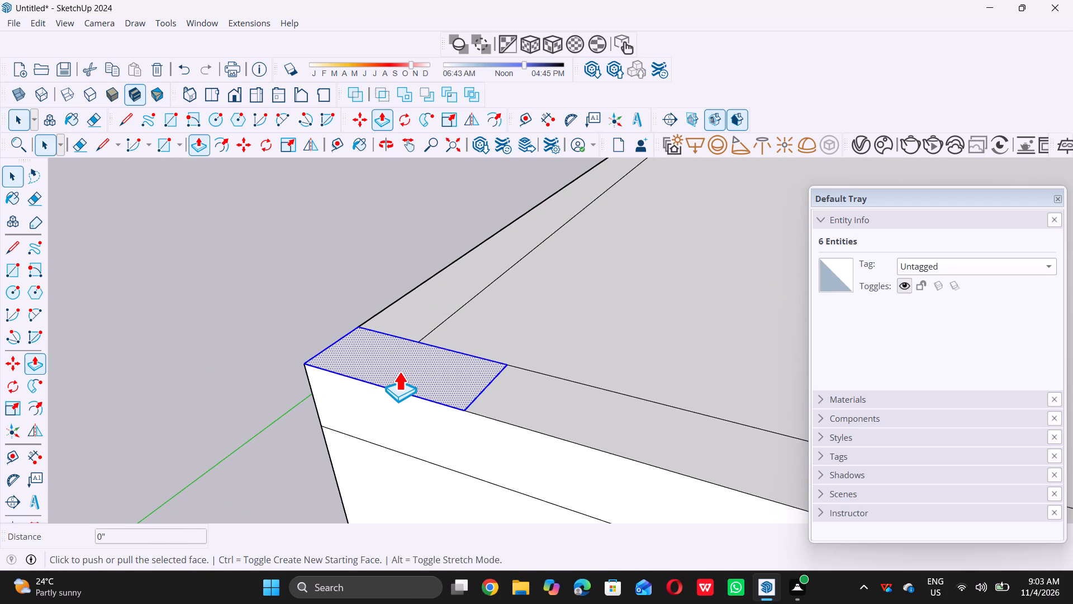
pyautogui.click(399, 371)
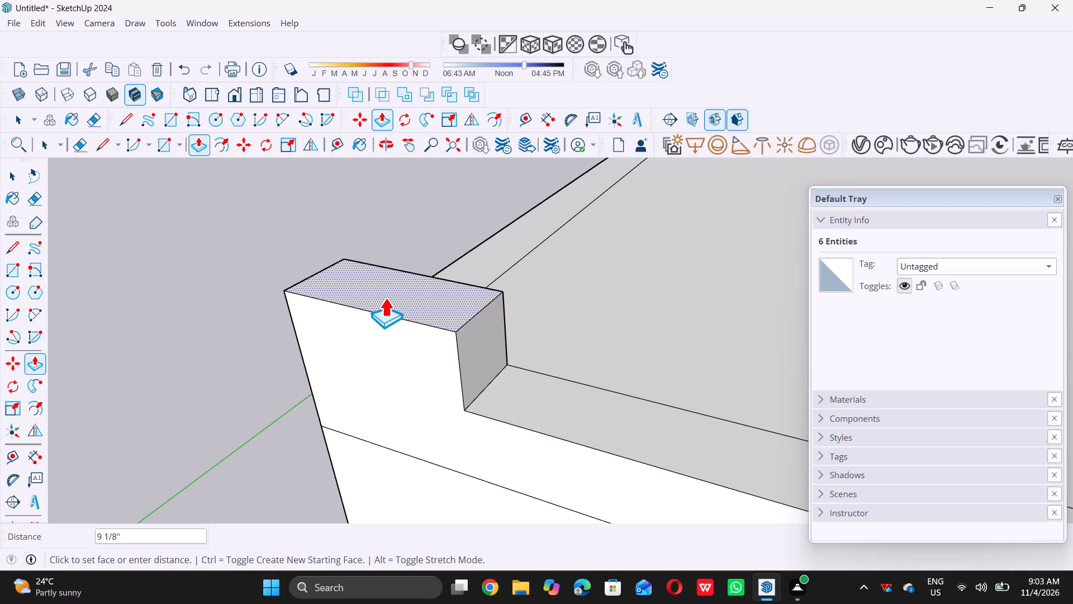
pyautogui.write("10'")
pyautogui.press('Return')
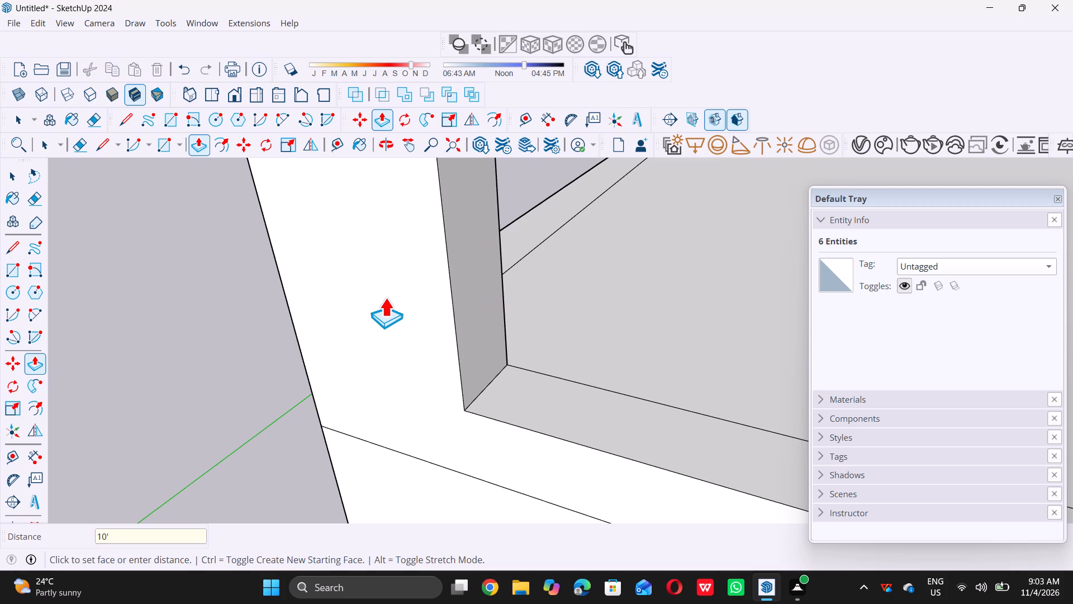
pyautogui.press('space')
# Push/Pull the 3' front rim face at the opposite front corner up by the same 10'.
pyautogui.scroll(-17, 339, 318)
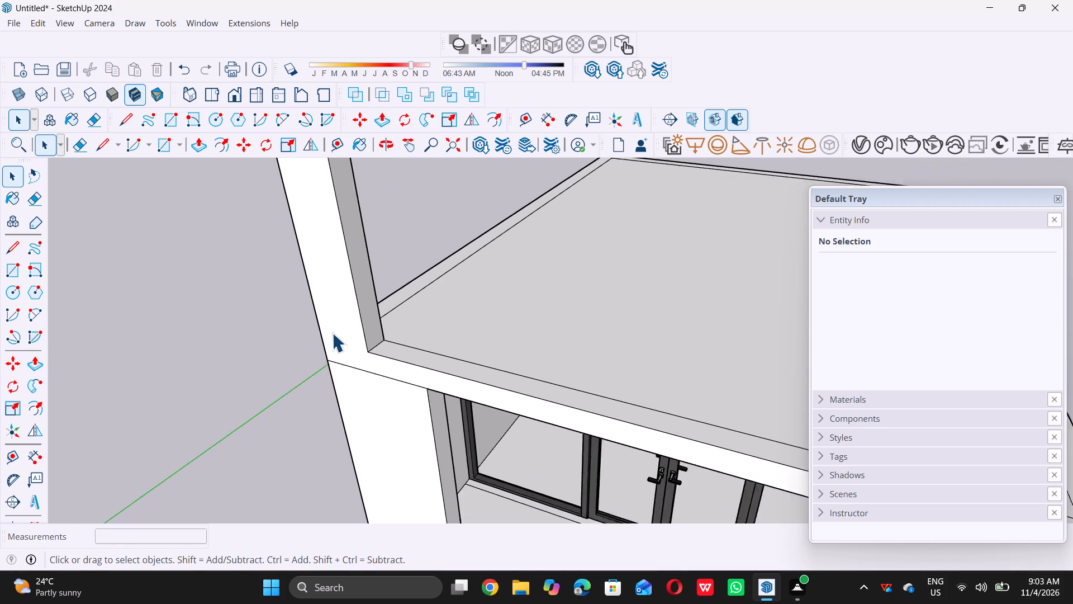
pyautogui.scroll(-13, 332, 333)
pyautogui.moveTo(494, 407); pyautogui.dragTo(463, 457, button='middle')
pyautogui.scroll(15, 476, 391)
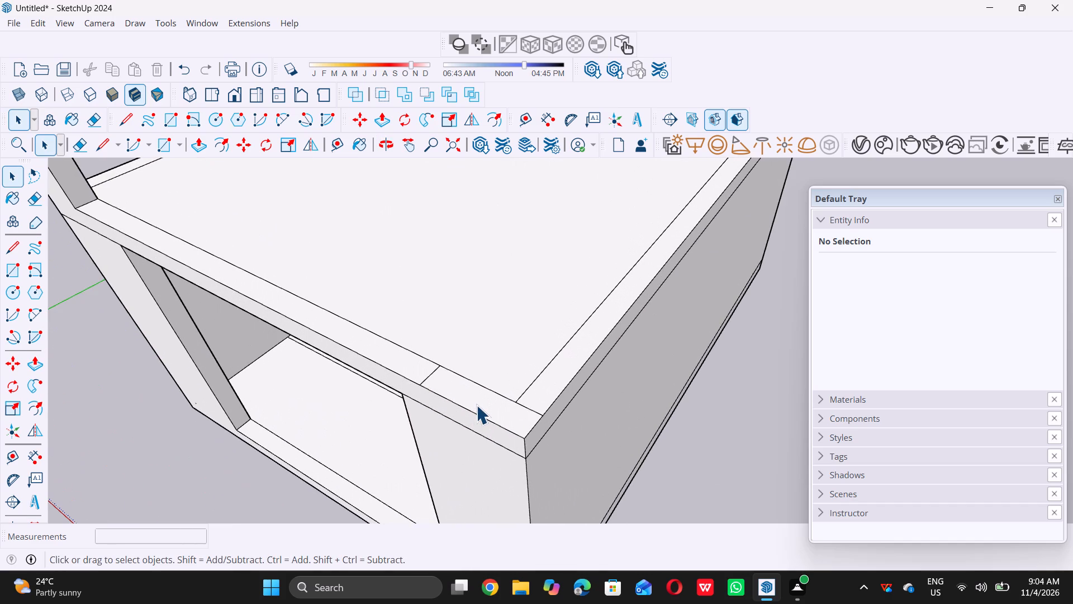
pyautogui.click(476, 405)
pyautogui.press('p')
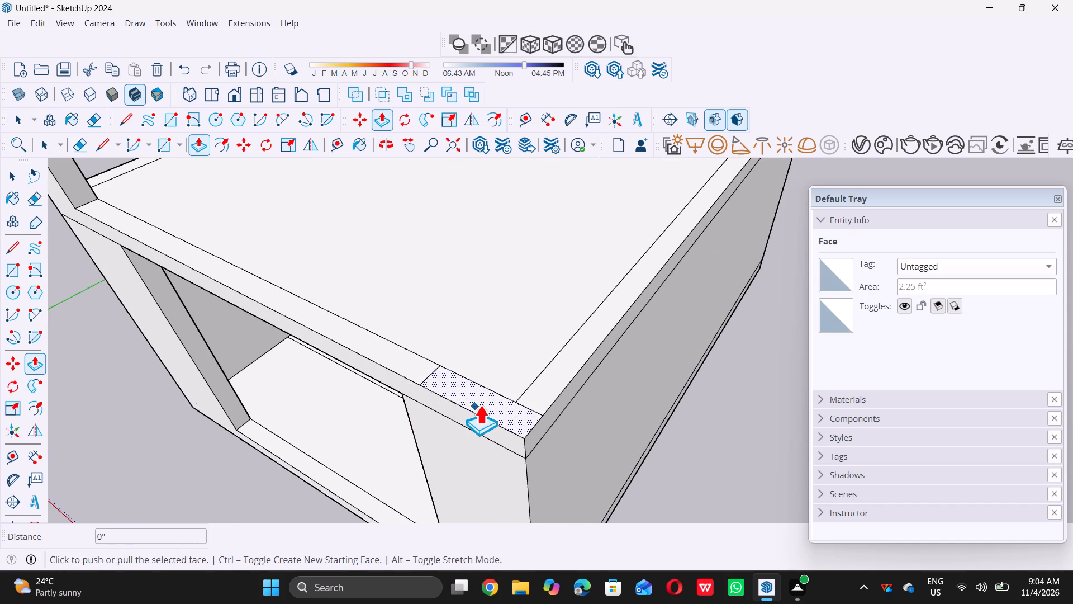
pyautogui.doubleClick(481, 402)
pyautogui.press('space')
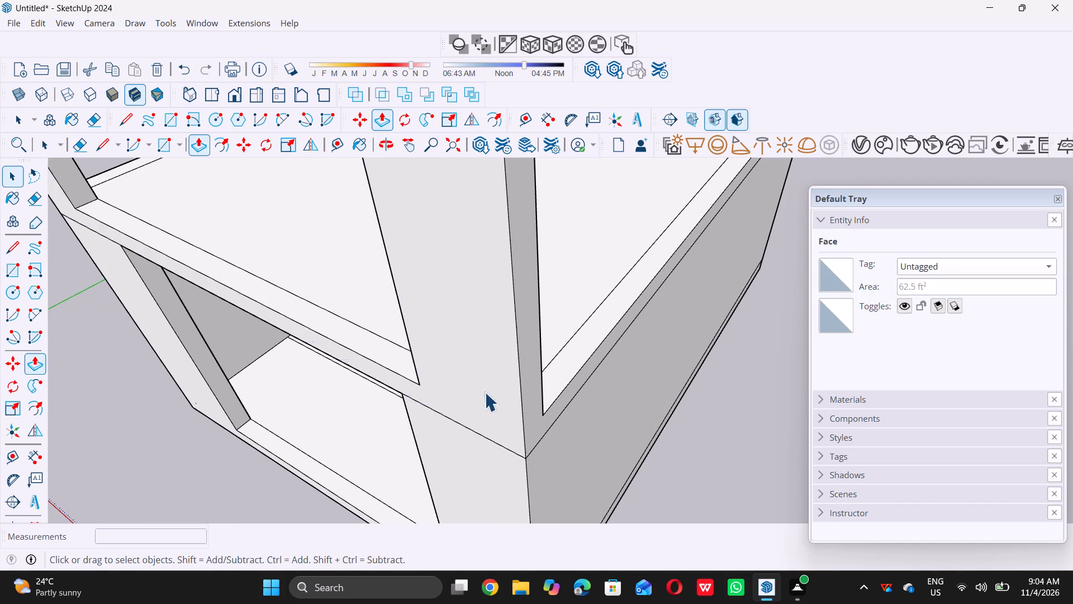
# Examine the two raised front corner walls from above and from the front.
pyautogui.scroll(-17, 512, 431)
pyautogui.scroll(-5, 528, 422)
pyautogui.moveTo(442, 451); pyautogui.dragTo(460, 425, button='middle')
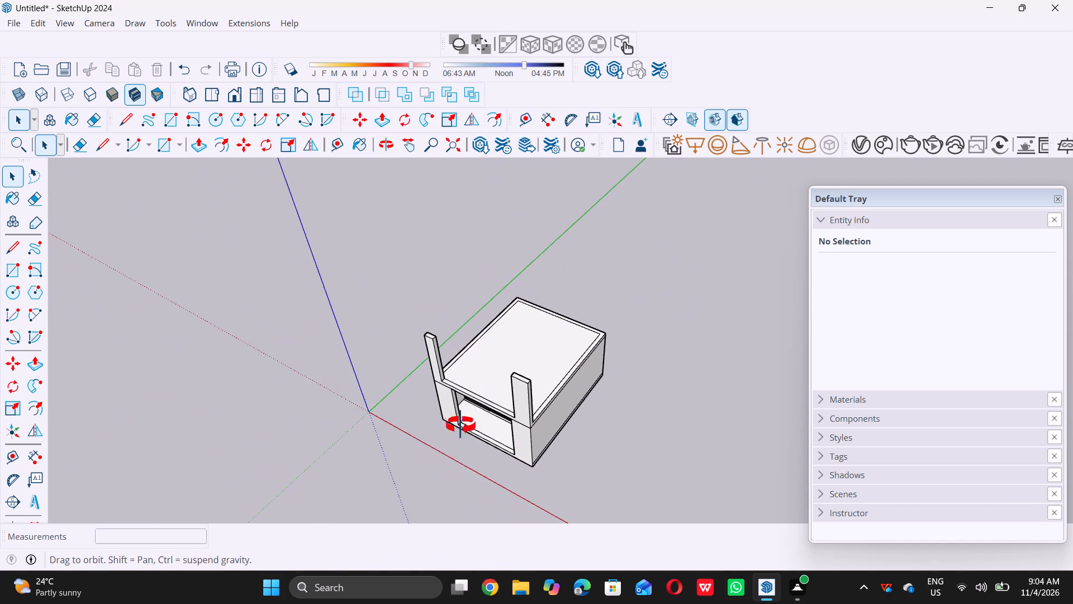
pyautogui.moveTo(460, 425); pyautogui.dragTo(523, 341, button='middle')
pyautogui.middleClick(523, 341)
pyautogui.moveTo(539, 442); pyautogui.dragTo(594, 384, button='middle')
pyautogui.scroll(1, 594, 384)
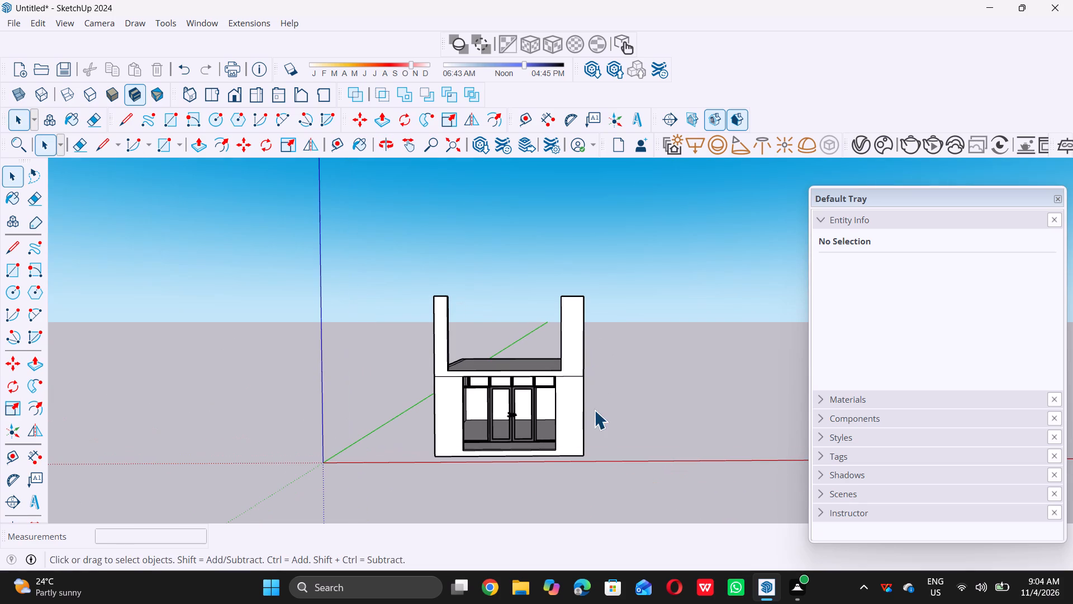
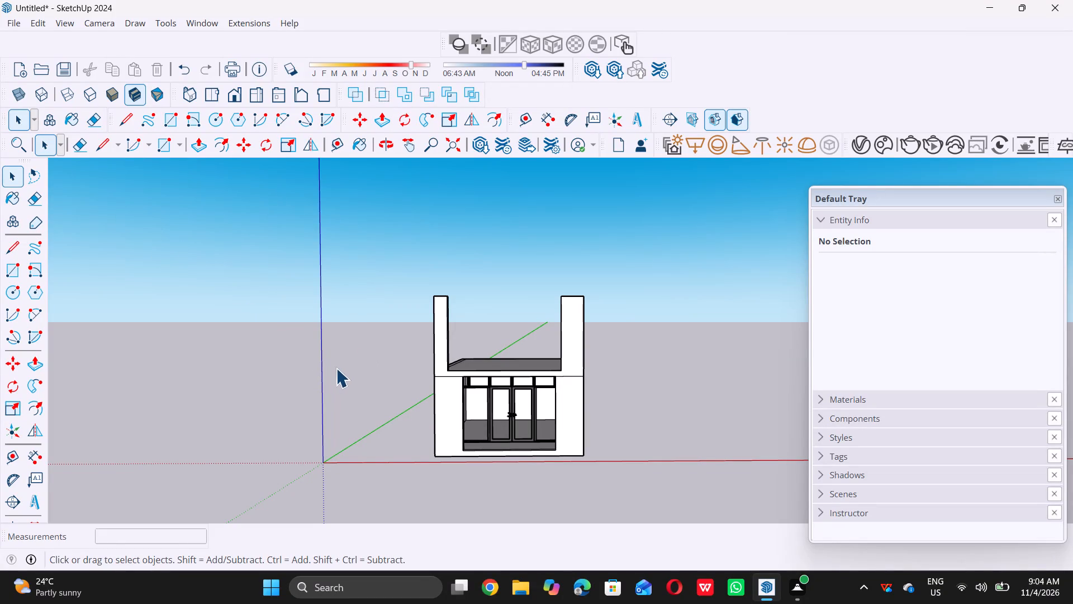
# Place a guide 3' above the base of the inner end face of the narrow front wall nearest the origin.
pyautogui.scroll(-6, 572, 373)
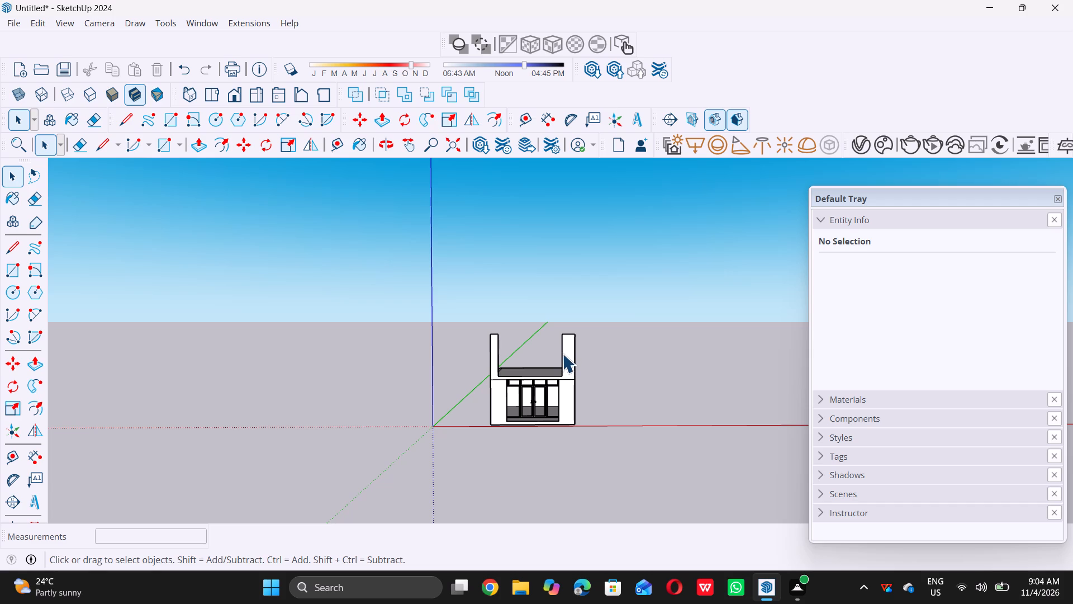
pyautogui.moveTo(560, 344); pyautogui.dragTo(538, 361, button='middle')
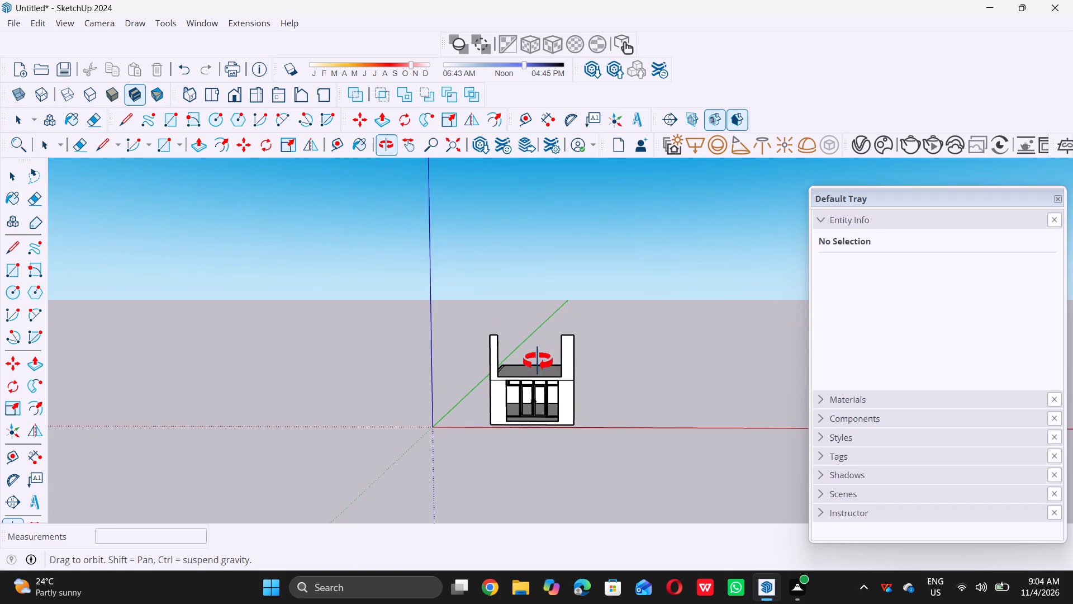
pyautogui.moveTo(538, 361); pyautogui.dragTo(526, 370, button='middle')
pyautogui.scroll(-4, 434, 403)
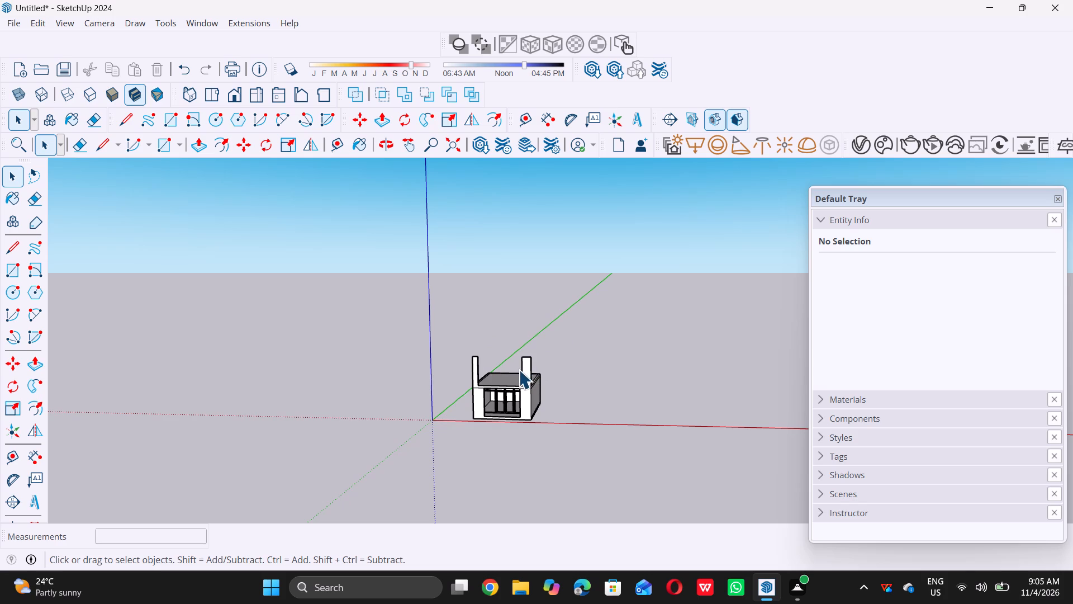
pyautogui.moveTo(519, 370); pyautogui.dragTo(341, 413, button='middle')
pyautogui.scroll(6, 529, 354)
pyautogui.scroll(6, 452, 323)
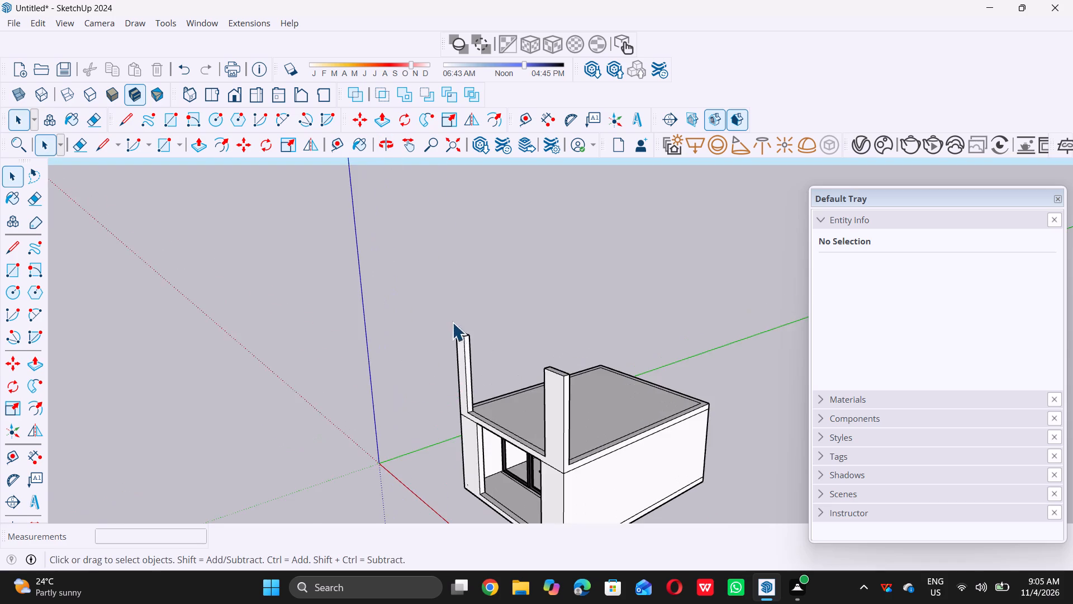
pyautogui.scroll(4, 459, 328)
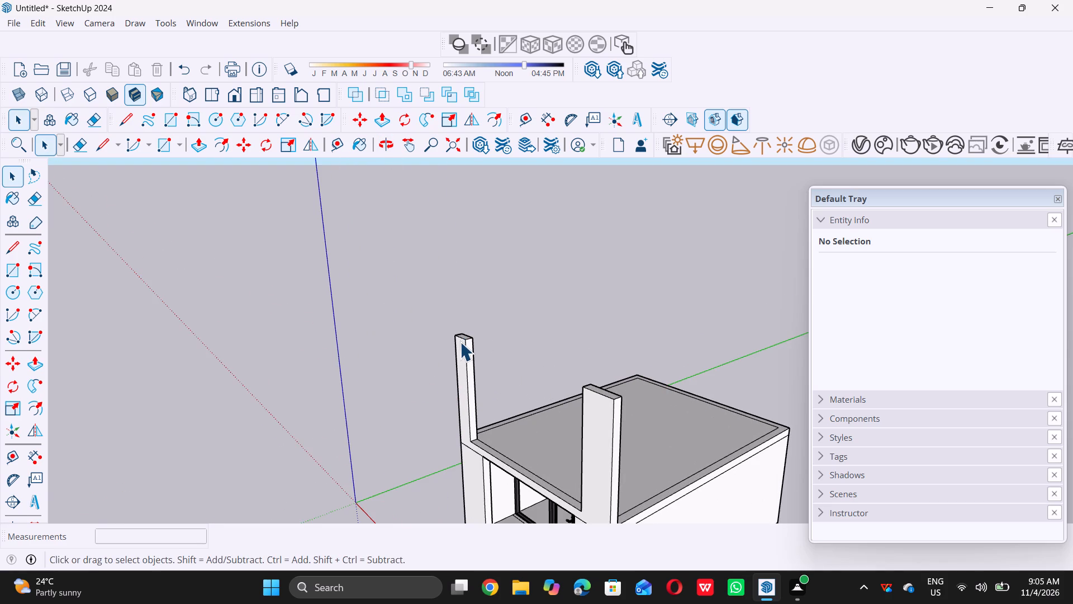
pyautogui.moveTo(459, 350); pyautogui.dragTo(465, 390, button='middle')
pyautogui.middleClick(466, 392)
pyautogui.scroll(1, 473, 339)
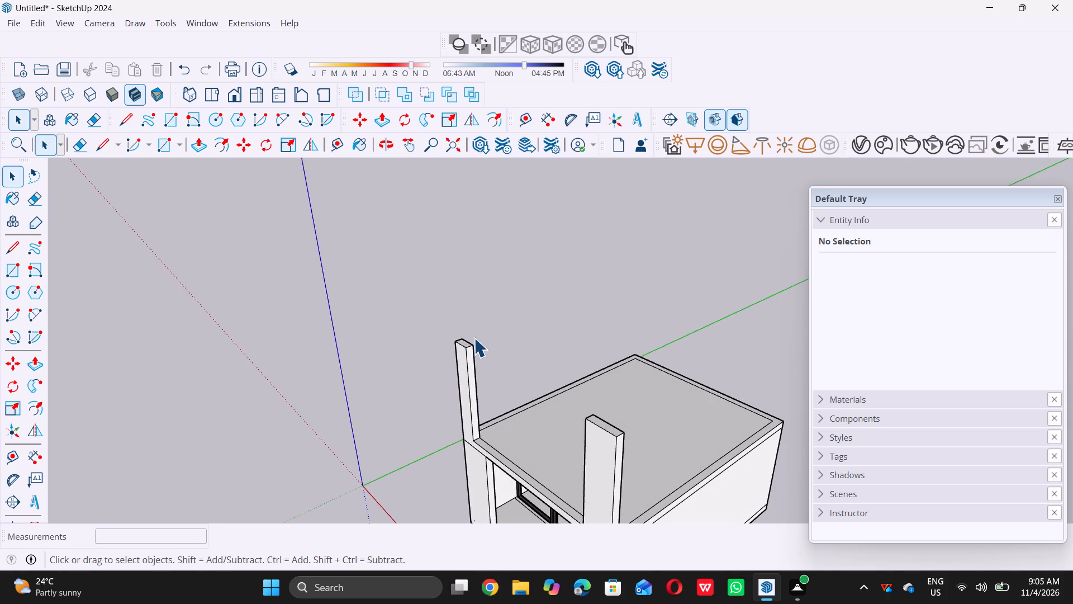
pyautogui.scroll(6, 474, 338)
pyautogui.scroll(-16, 462, 350)
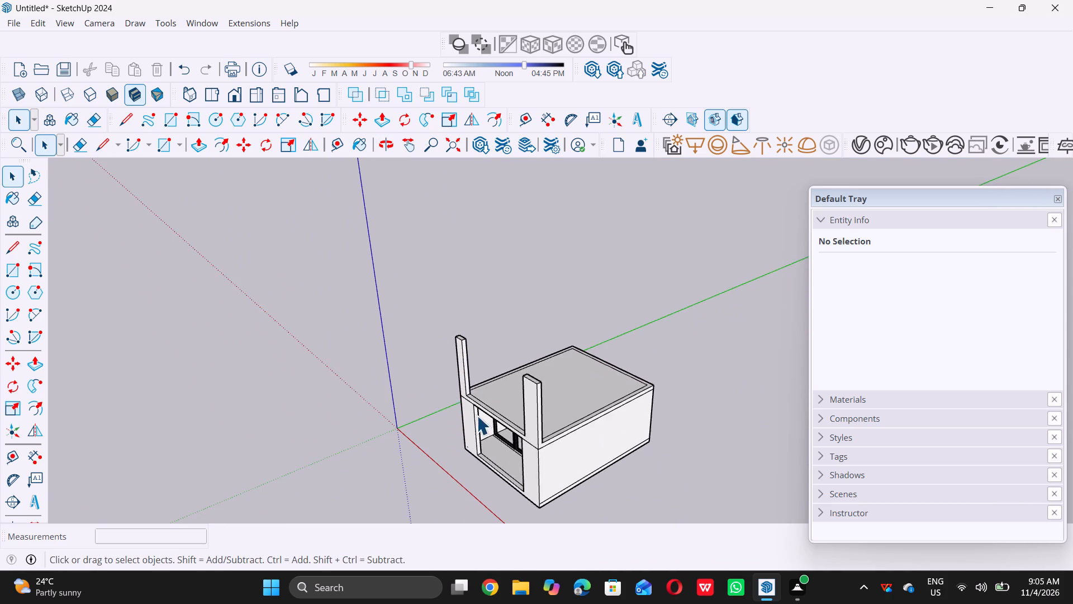
pyautogui.moveTo(477, 416); pyautogui.dragTo(470, 381, button='middle')
pyautogui.scroll(13, 469, 381)
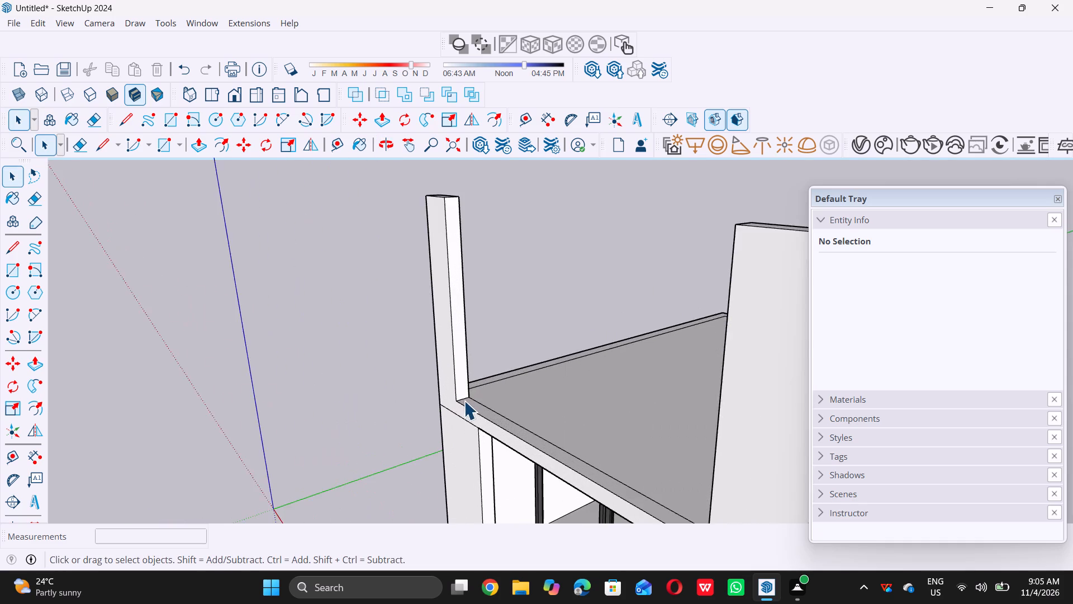
pyautogui.scroll(5, 464, 400)
pyautogui.press('t')
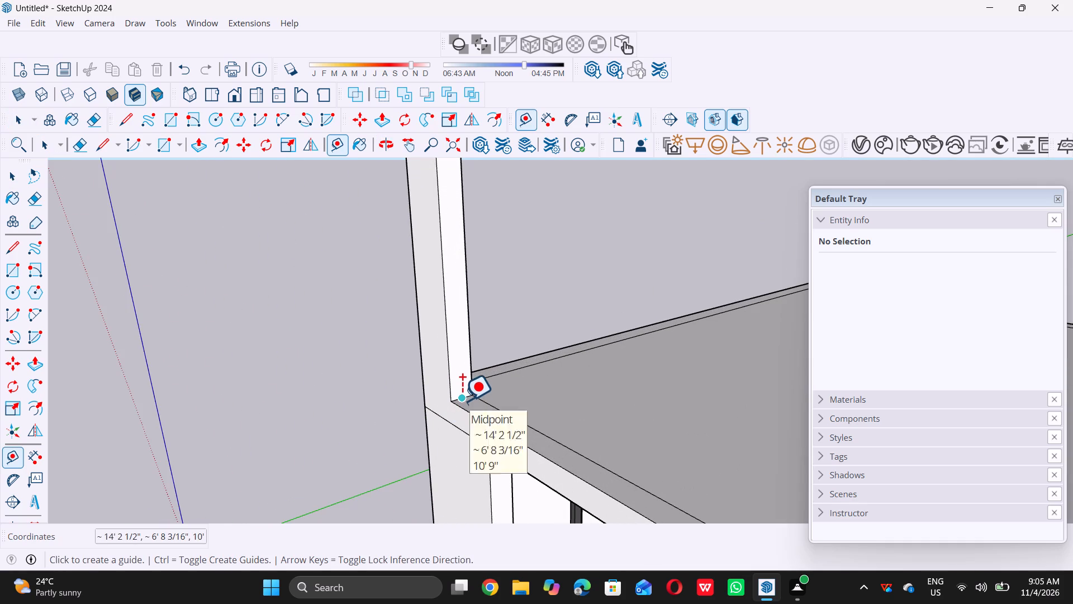
pyautogui.click(461, 397)
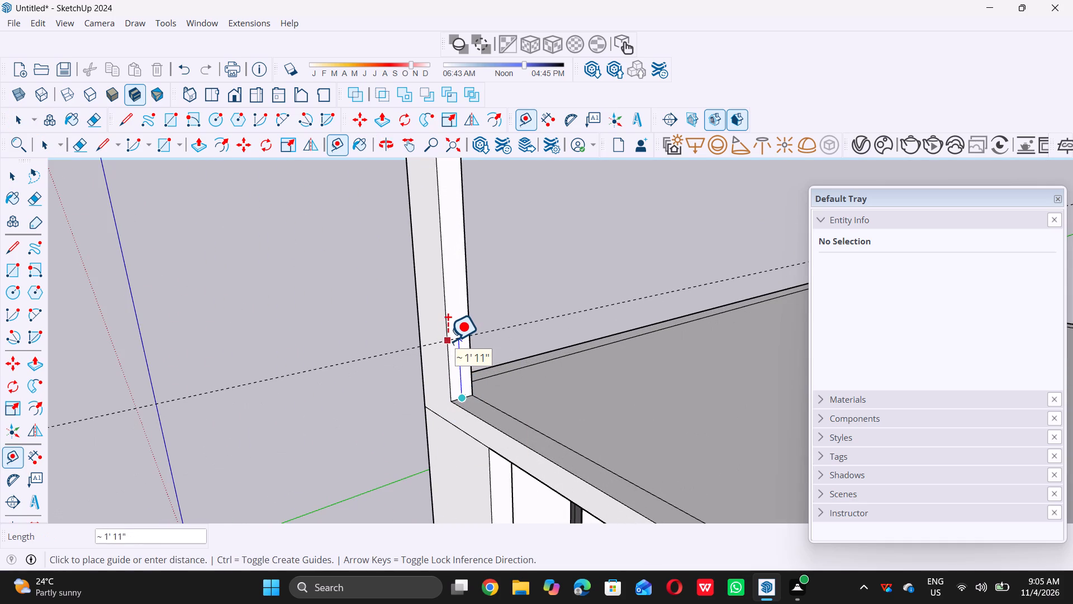
pyautogui.write("3'")
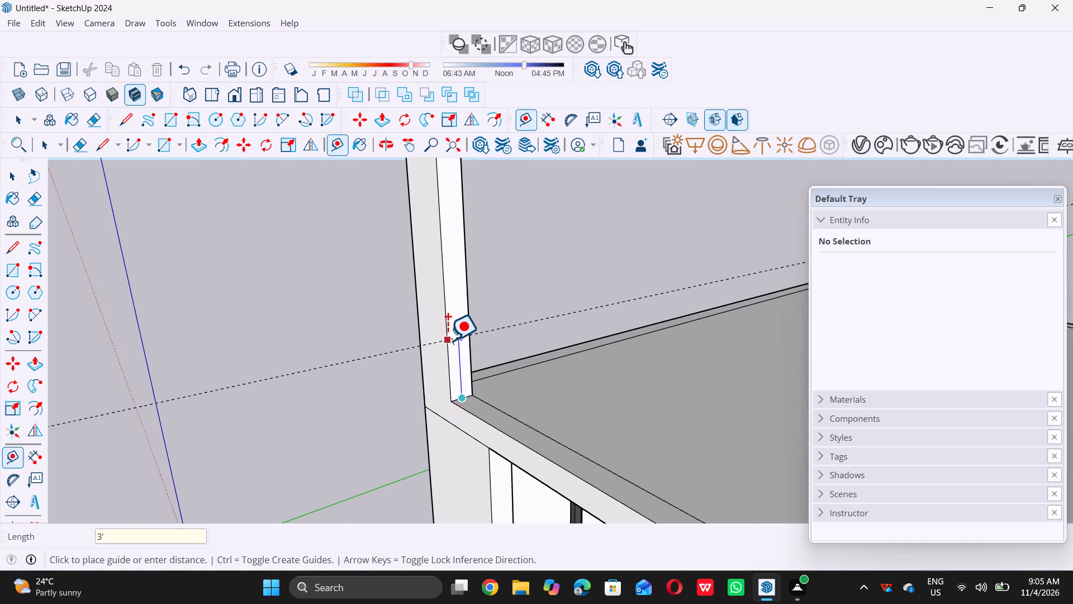
pyautogui.press('Return')
pyautogui.press('space')
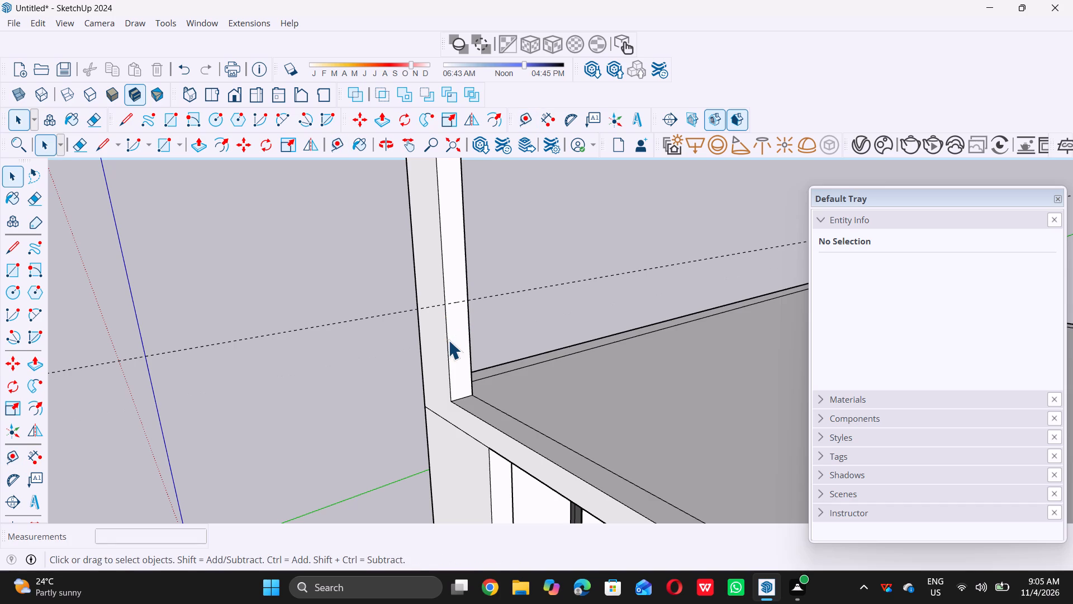
# Draw a 9" line along the guide across the inner end face of the narrow front wall.
pyautogui.press('r')
pyautogui.press('space')
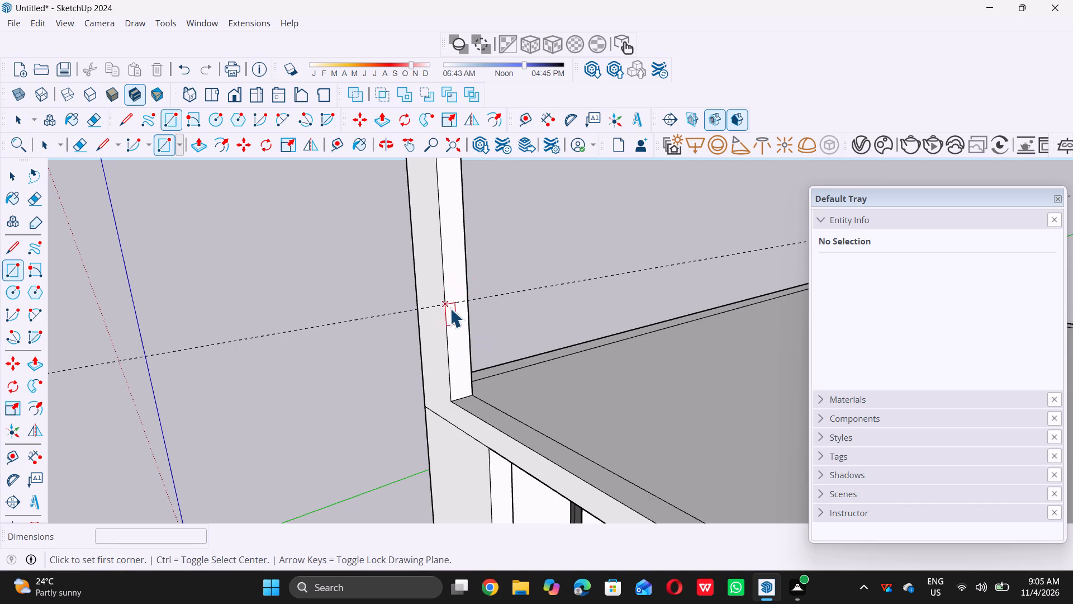
pyautogui.write('l')
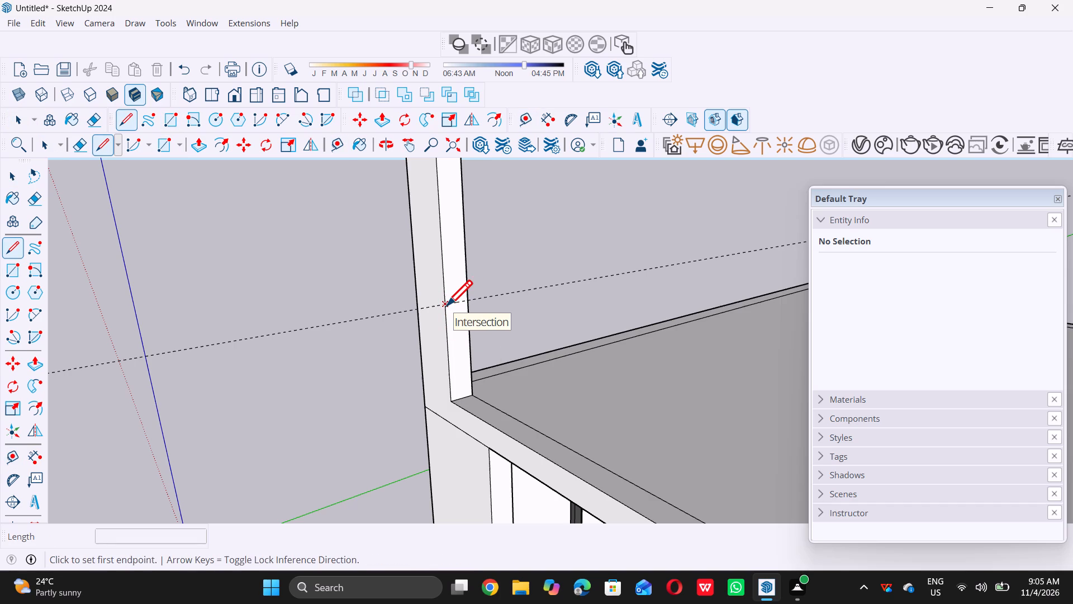
pyautogui.click(447, 305)
pyautogui.tripleClick(467, 300)
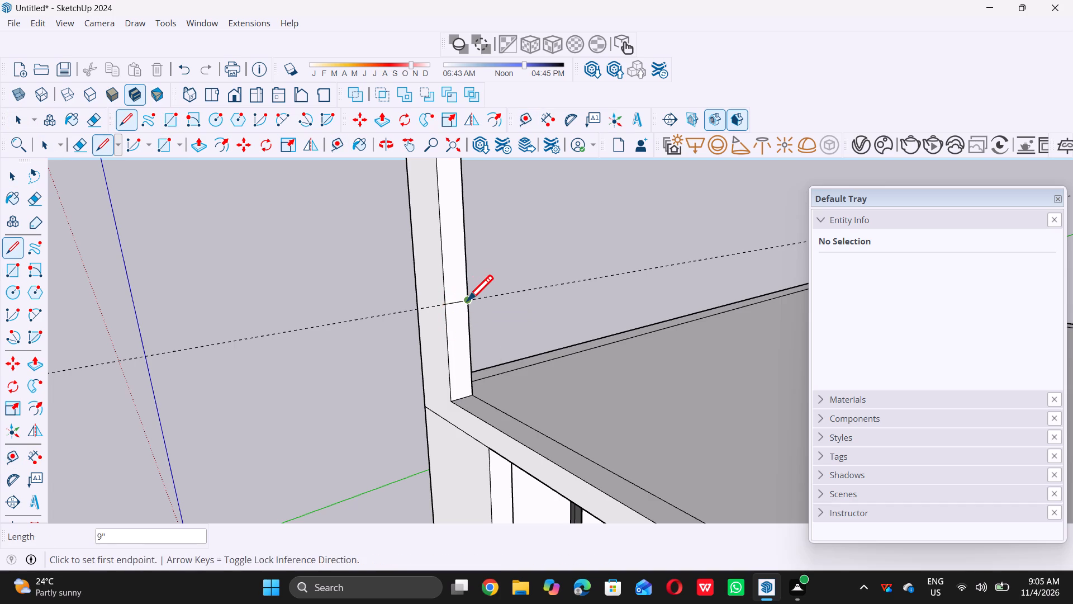
pyautogui.press('space')
pyautogui.scroll(-16, 432, 320)
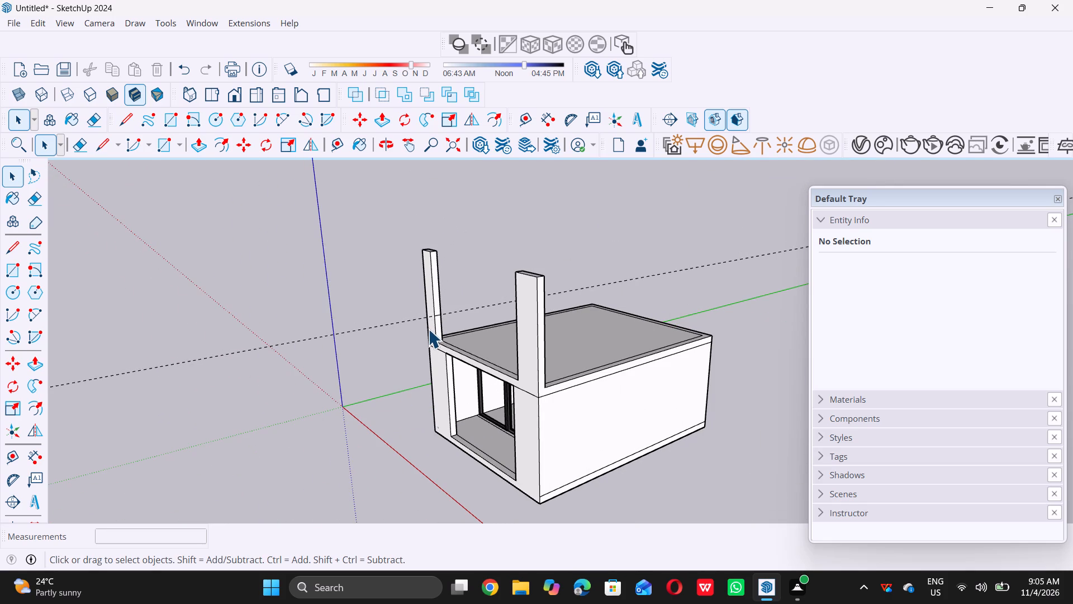
pyautogui.press('space')
# Delete all guides from the model.
pyautogui.click(34, 27)
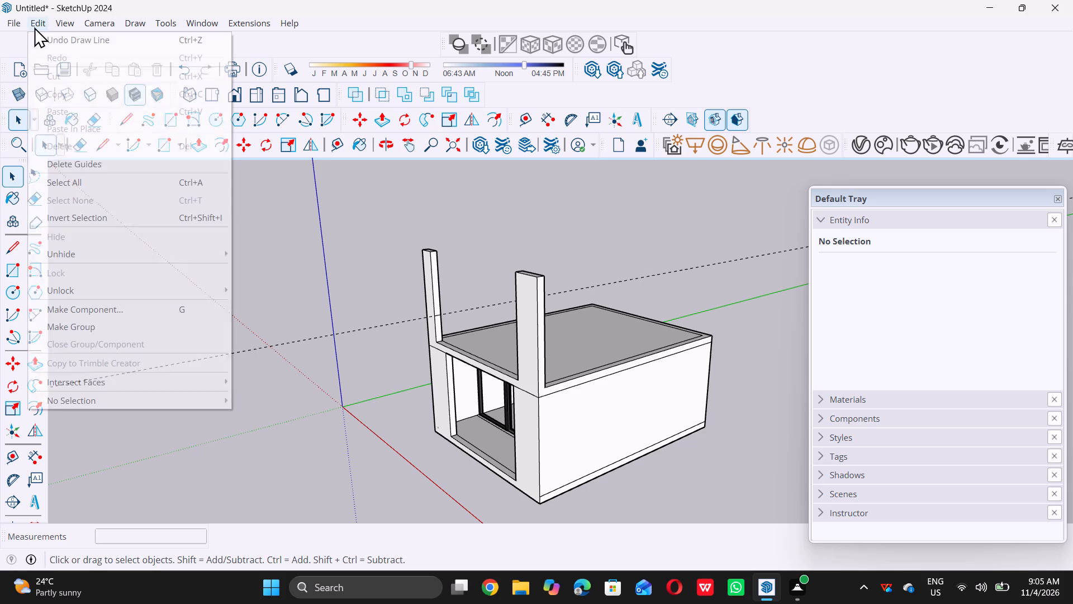
pyautogui.click(89, 170)
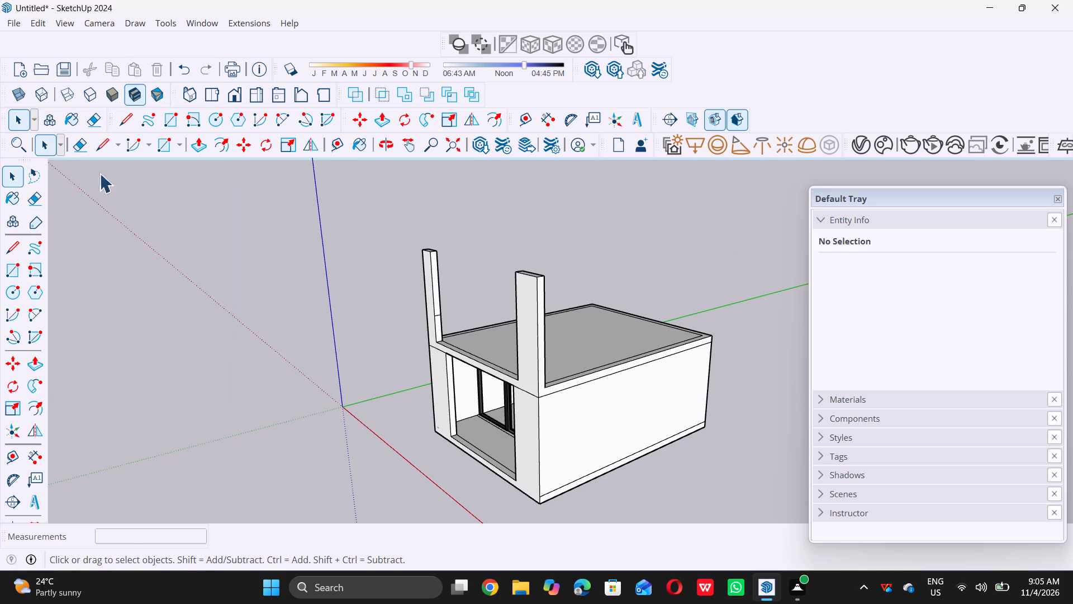
# Push/Pull the lower 3' part of the narrow wall's inner end face along the front rim, repeating the previous 10' distance.
pyautogui.scroll(-6, 112, 186)
pyautogui.moveTo(283, 309); pyautogui.dragTo(383, 327, button='middle')
pyautogui.scroll(7, 375, 333)
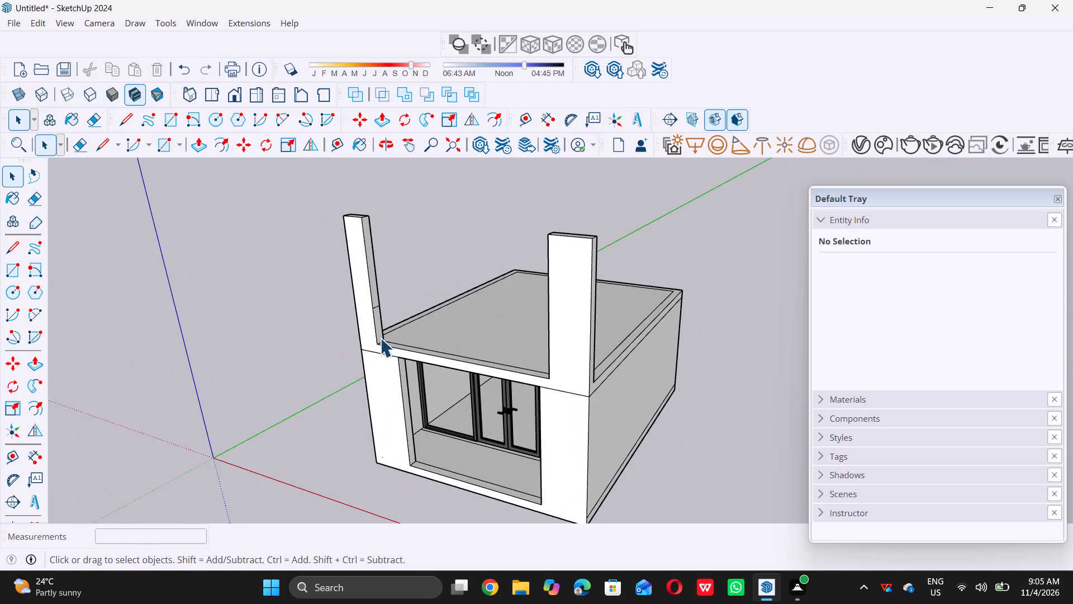
pyautogui.scroll(13, 383, 337)
pyautogui.tripleClick(371, 321)
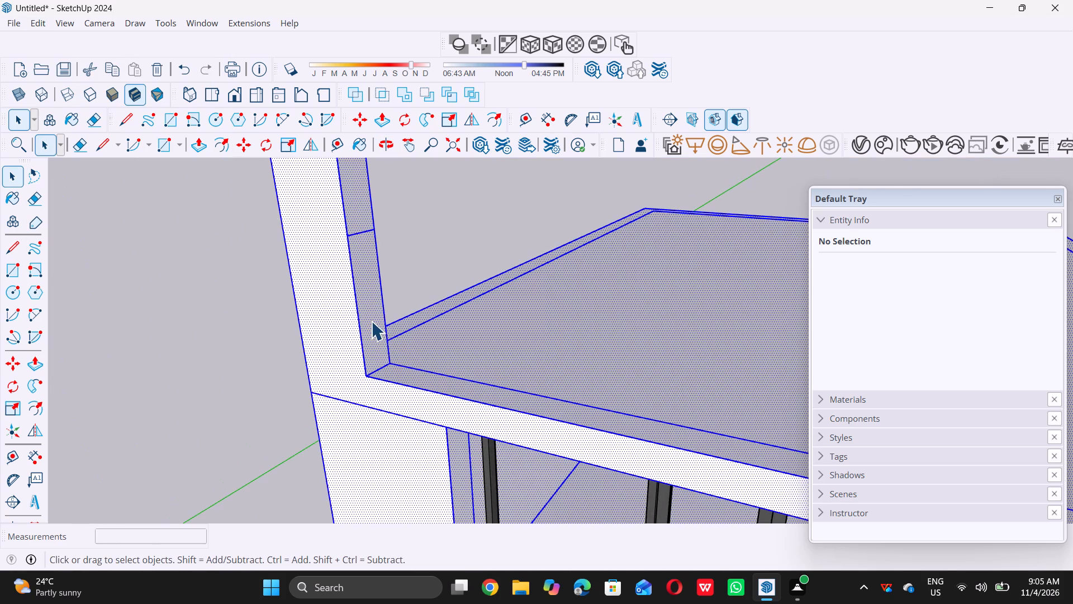
pyautogui.doubleClick(438, 233)
pyautogui.click(367, 314)
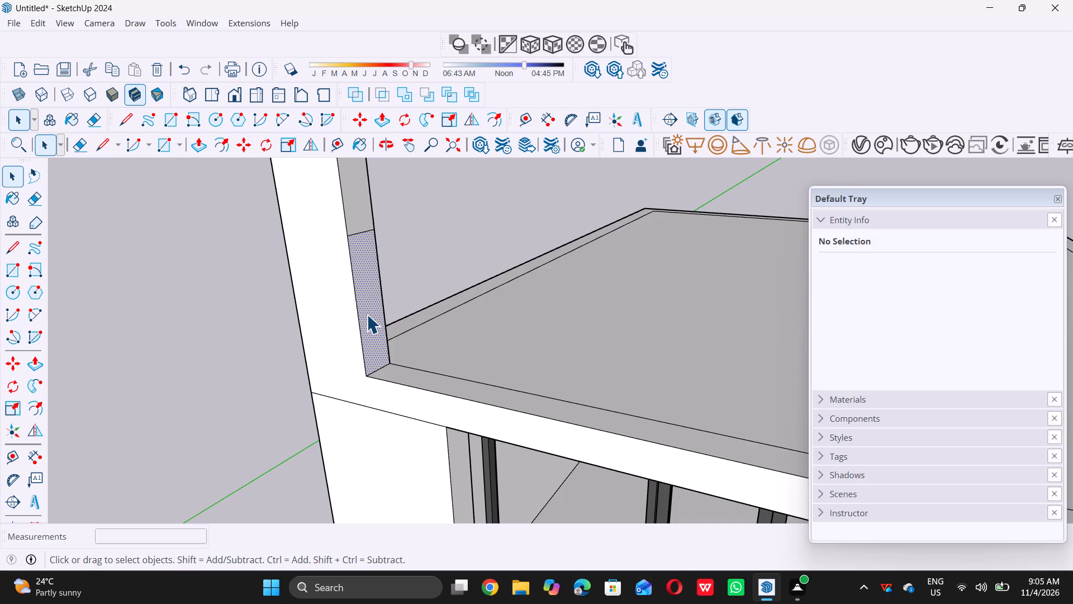
pyautogui.press('p')
pyautogui.doubleClick(366, 315)
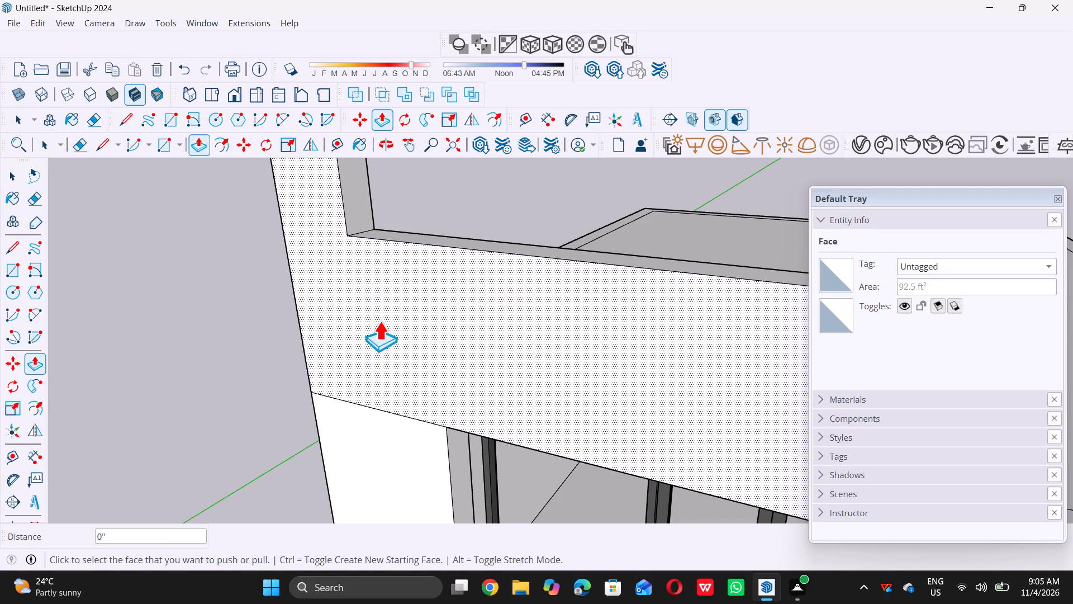
pyautogui.press('space')
# Push/Pull the low front wall's end face across to the opposite corner wall, and undo the extra extrusion of the front face.
pyautogui.scroll(-10, 379, 321)
pyautogui.middleClick(432, 357)
pyautogui.scroll(-1, 432, 357)
pyautogui.moveTo(432, 357); pyautogui.dragTo(397, 362, button='middle')
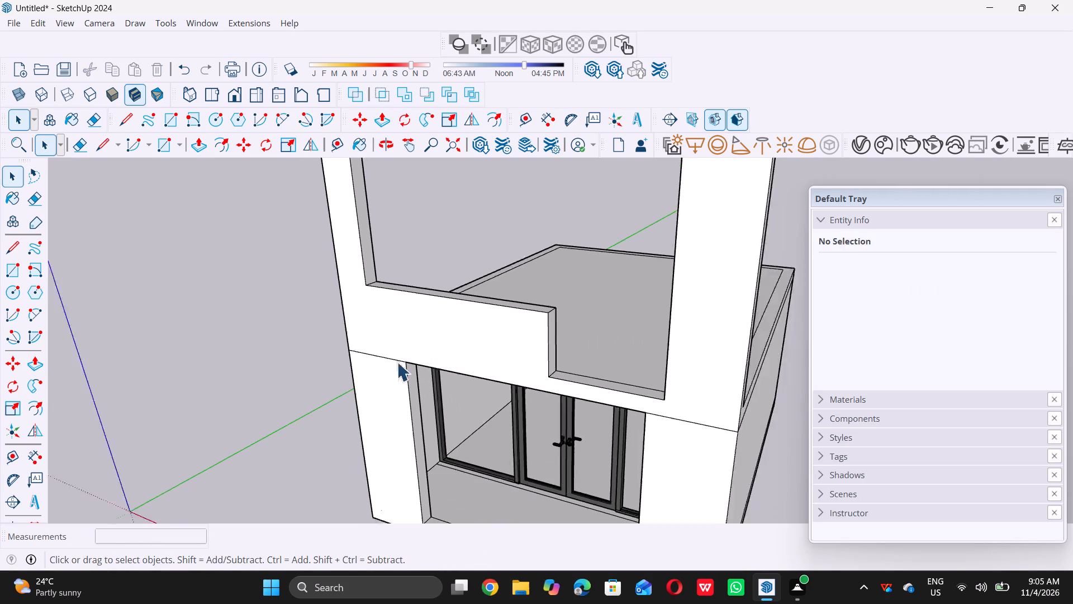
pyautogui.moveTo(397, 362); pyautogui.dragTo(266, 357, button='middle')
pyautogui.scroll(-5, 250, 334)
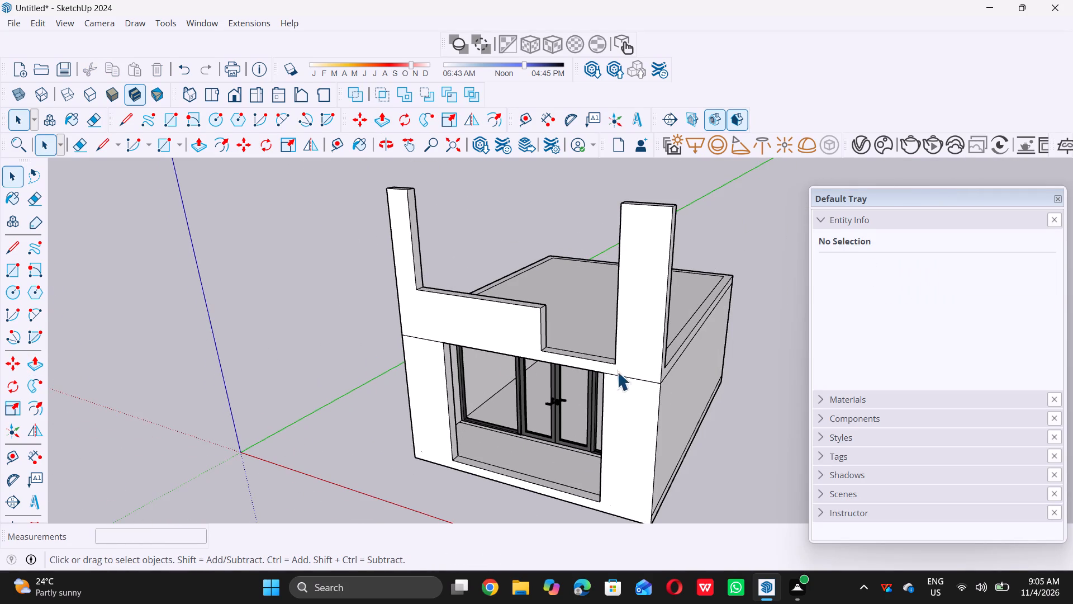
pyautogui.scroll(-5, 360, 327)
pyautogui.moveTo(580, 353); pyautogui.dragTo(503, 377, button='middle')
pyautogui.scroll(6, 460, 356)
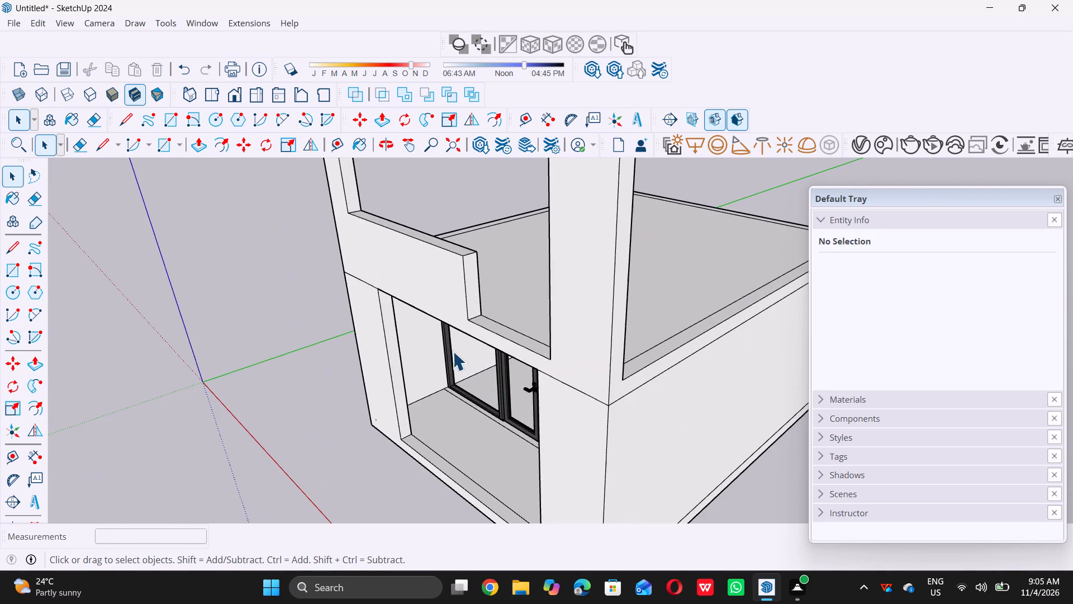
pyautogui.scroll(5, 477, 304)
pyautogui.doubleClick(470, 286)
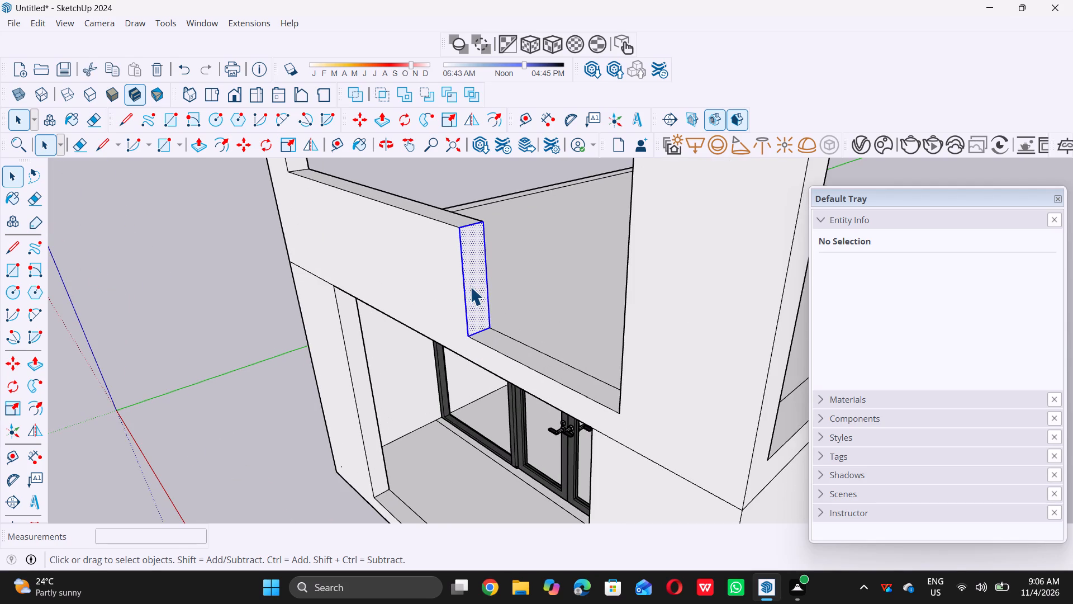
pyautogui.press('p')
pyautogui.tripleClick(471, 287)
pyautogui.click(471, 287)
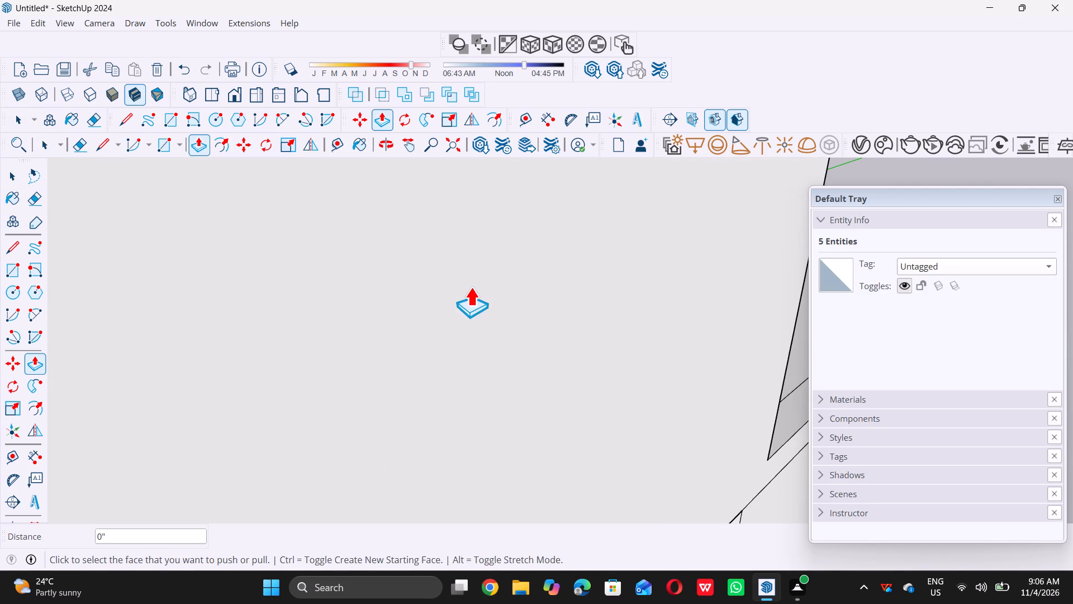
pyautogui.hotkey('ctrl', 'z')
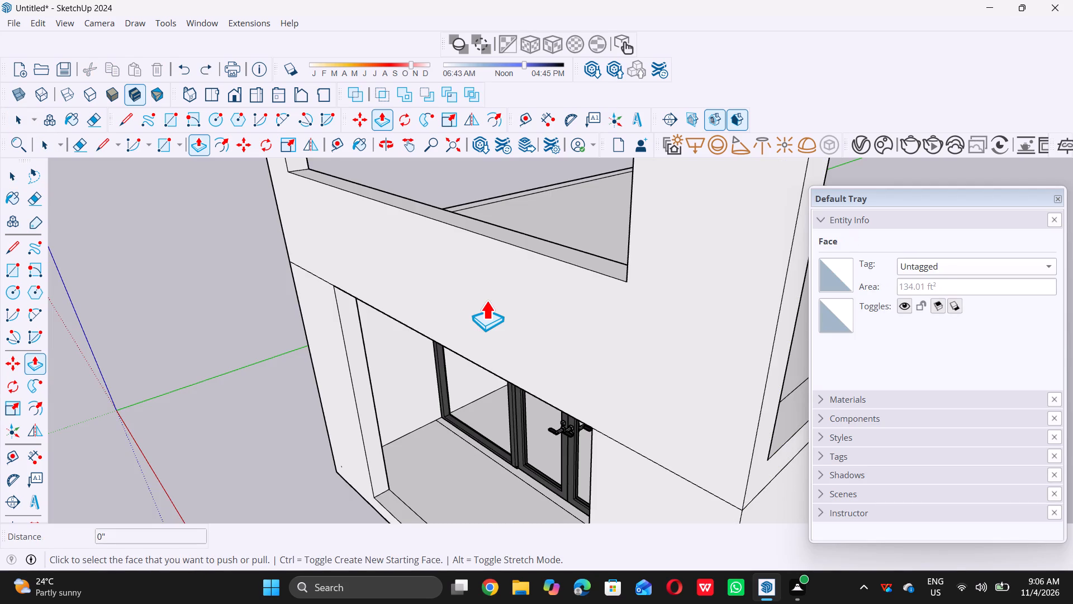
pyautogui.press('space')
pyautogui.doubleClick(68, 310)
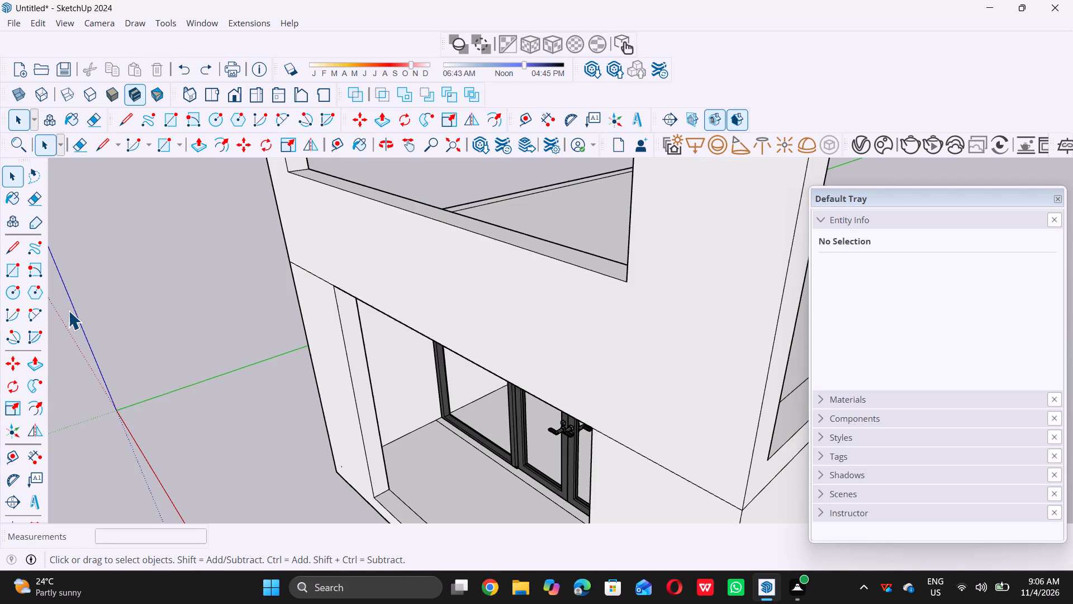
# Examine the low wall between the two raised front walls from the front and from above.
pyautogui.scroll(-6, 277, 319)
pyautogui.moveTo(553, 341); pyautogui.dragTo(667, 248, button='middle')
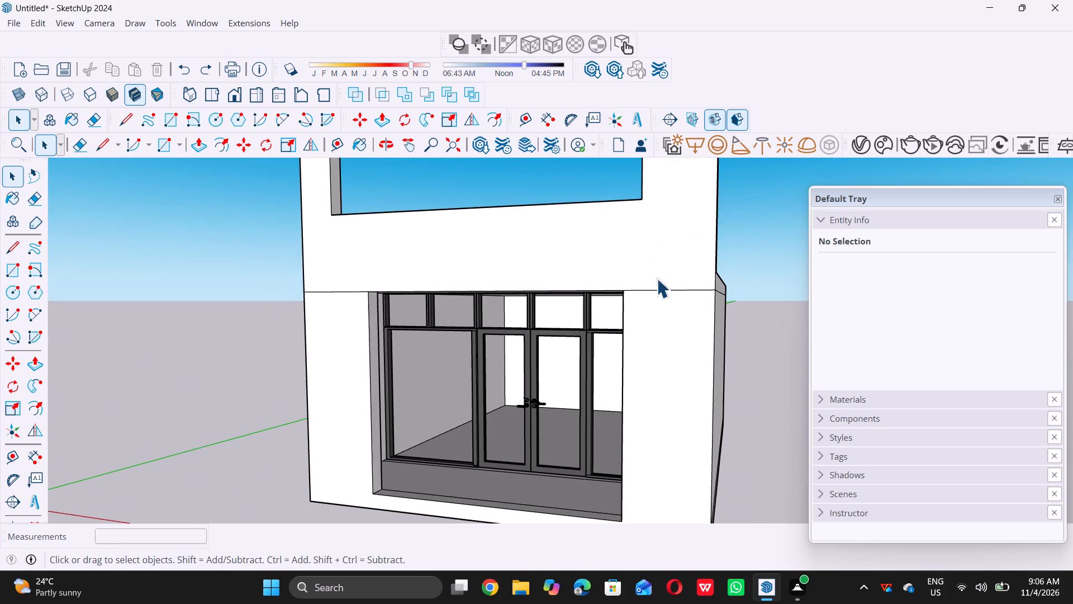
pyautogui.moveTo(657, 279); pyautogui.dragTo(681, 273, button='middle')
pyautogui.scroll(-14, 624, 310)
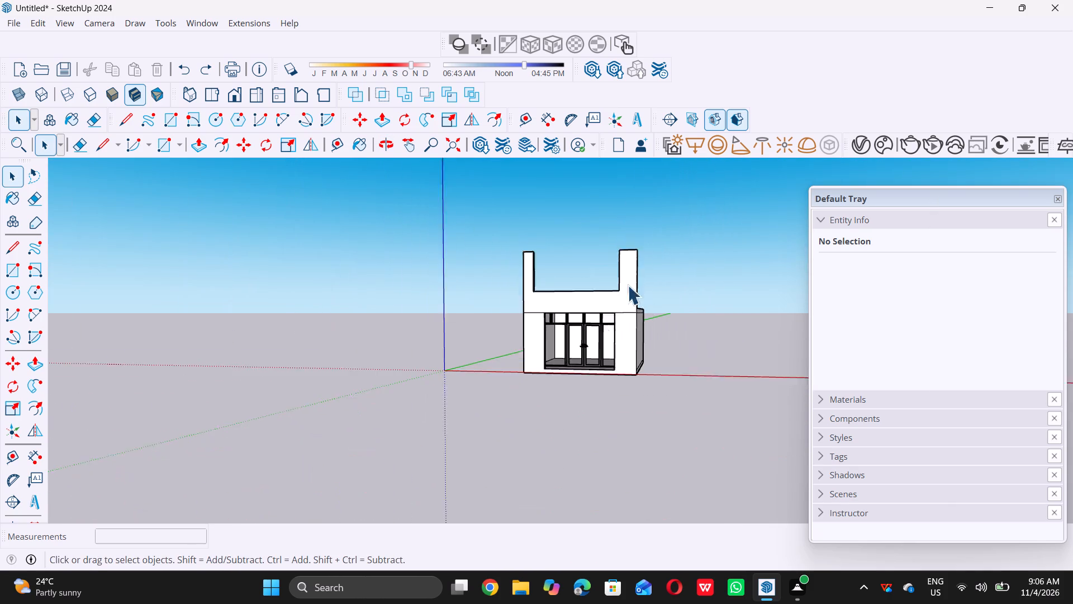
pyautogui.scroll(-1, 628, 285)
pyautogui.moveTo(645, 260); pyautogui.dragTo(653, 300, button='middle')
pyautogui.scroll(1, 653, 300)
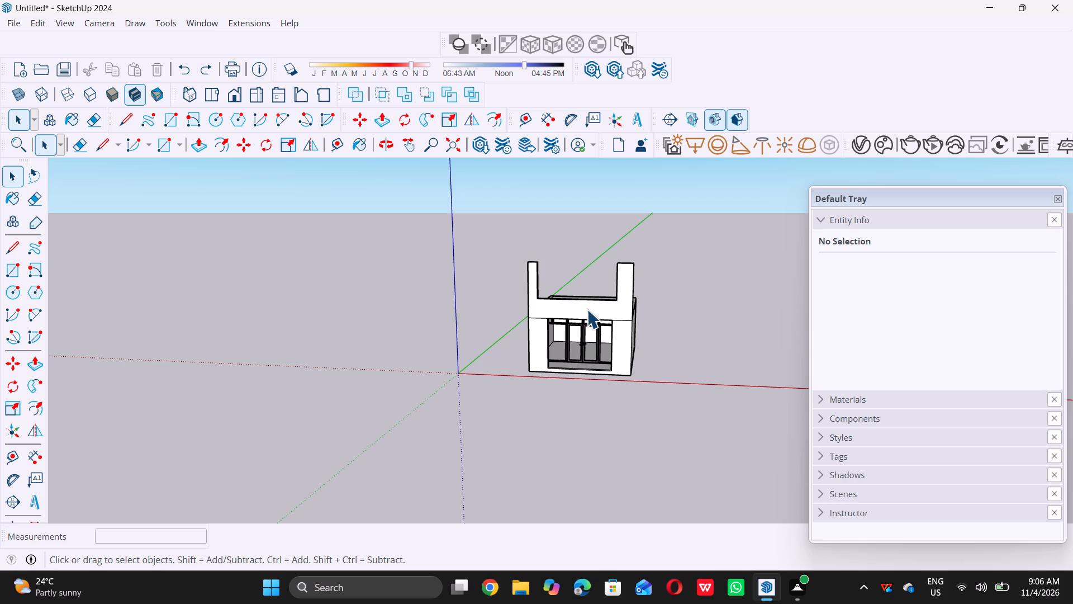
pyautogui.scroll(8, 592, 324)
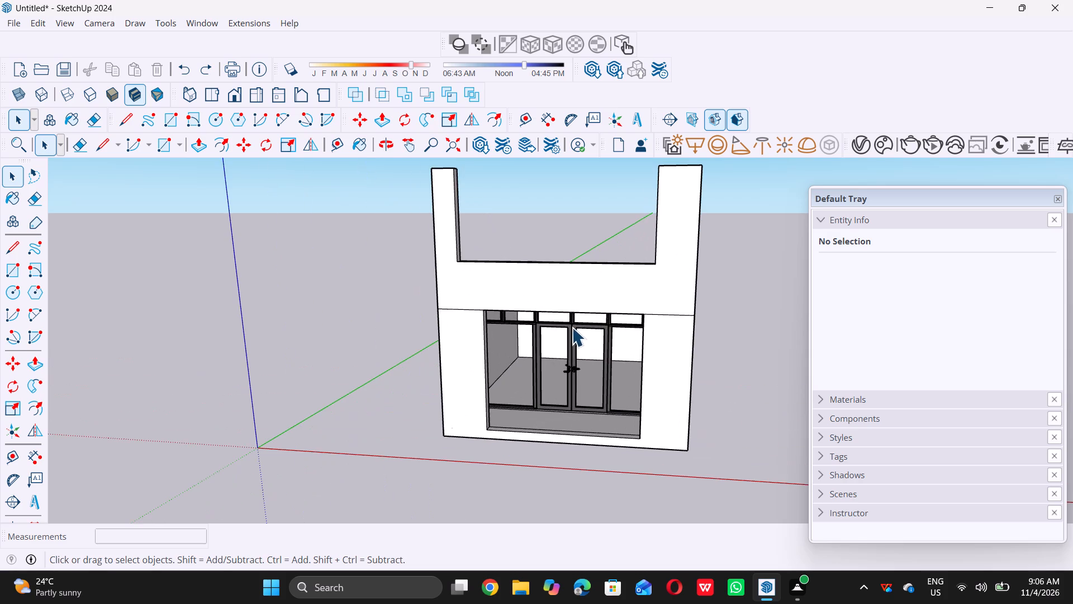
pyautogui.moveTo(572, 327); pyautogui.dragTo(551, 281, button='middle')
pyautogui.middleClick(551, 281)
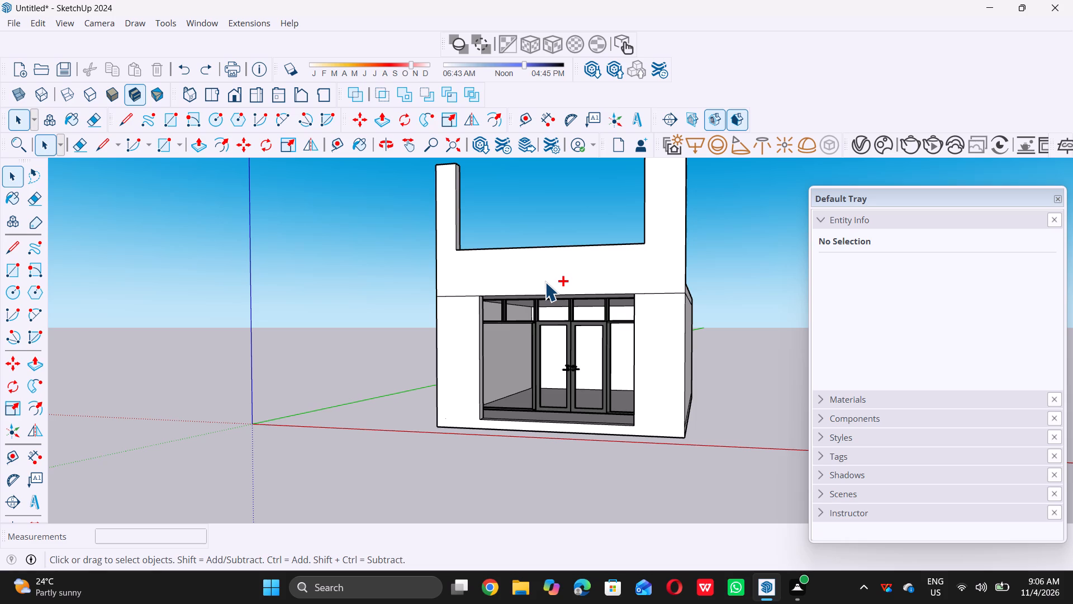
# Undo the upper-level low wall and both raised corner walls, back to the plain roof slab.
pyautogui.hotkey('ctrl', 'z')
pyautogui.hotkey('ctrl', 'z')
pyautogui.hotkey('ctrl', 'z')
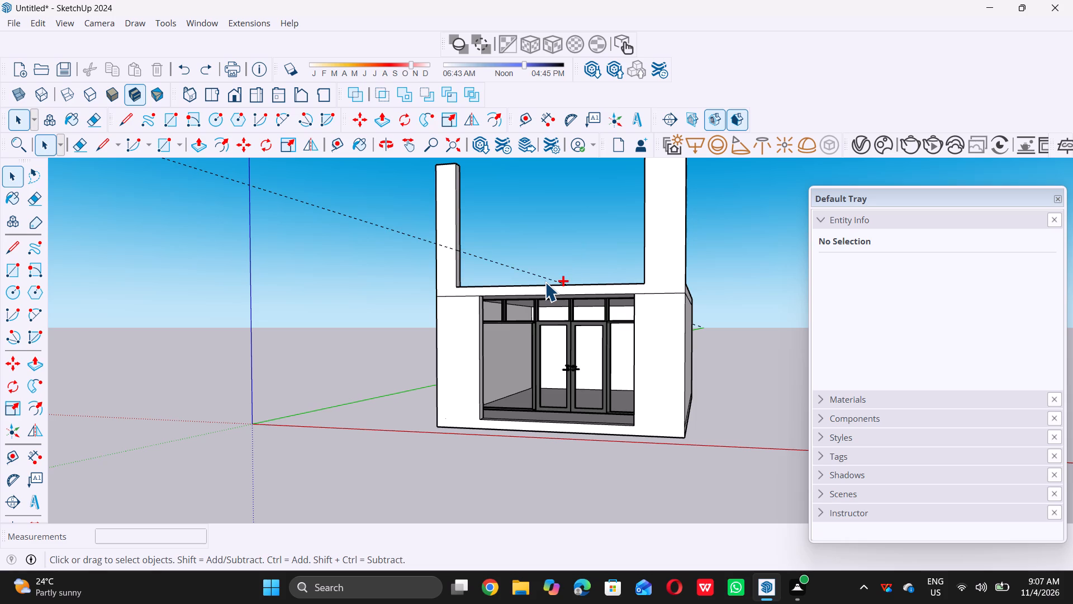
pyautogui.hotkey('ctrl', 'z')
pyautogui.hotkey('ctrl', 'z')
pyautogui.hotkey('ctrl', 'z')
pyautogui.hotkey('ctrl', 'z')
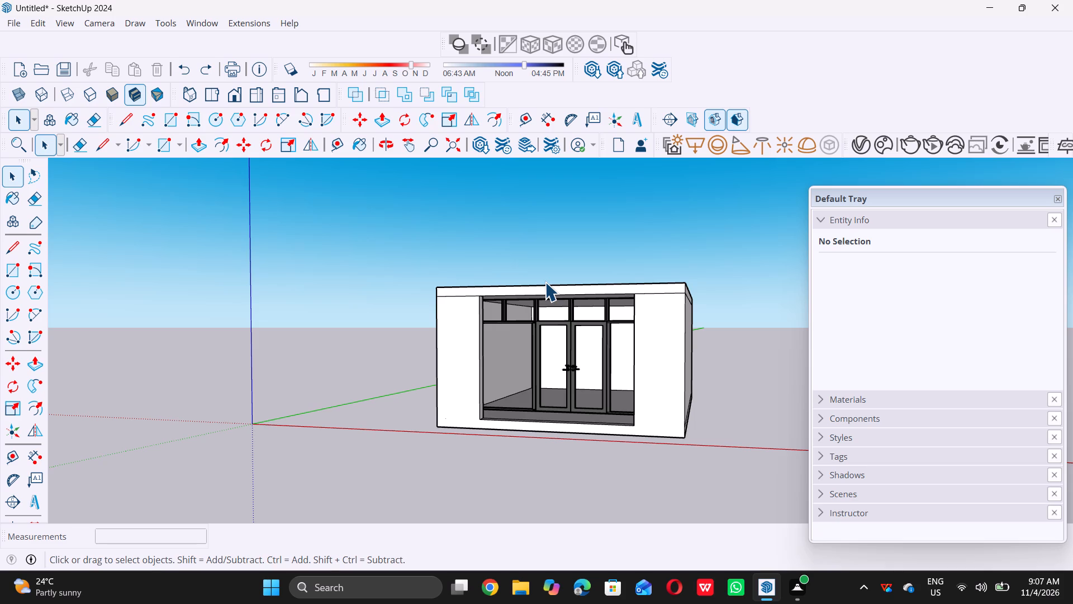
# Push/Pull the front edge face of the roof slab outward 3' as an overhang above the glass front.
pyautogui.scroll(-5, 539, 282)
pyautogui.moveTo(531, 292); pyautogui.dragTo(473, 352, button='middle')
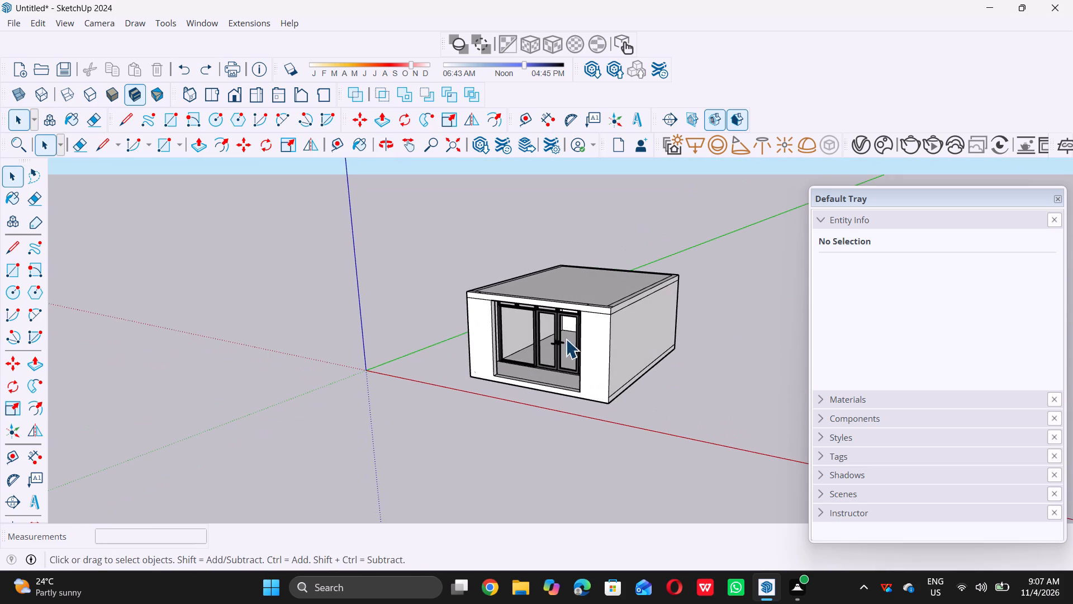
pyautogui.scroll(15, 587, 305)
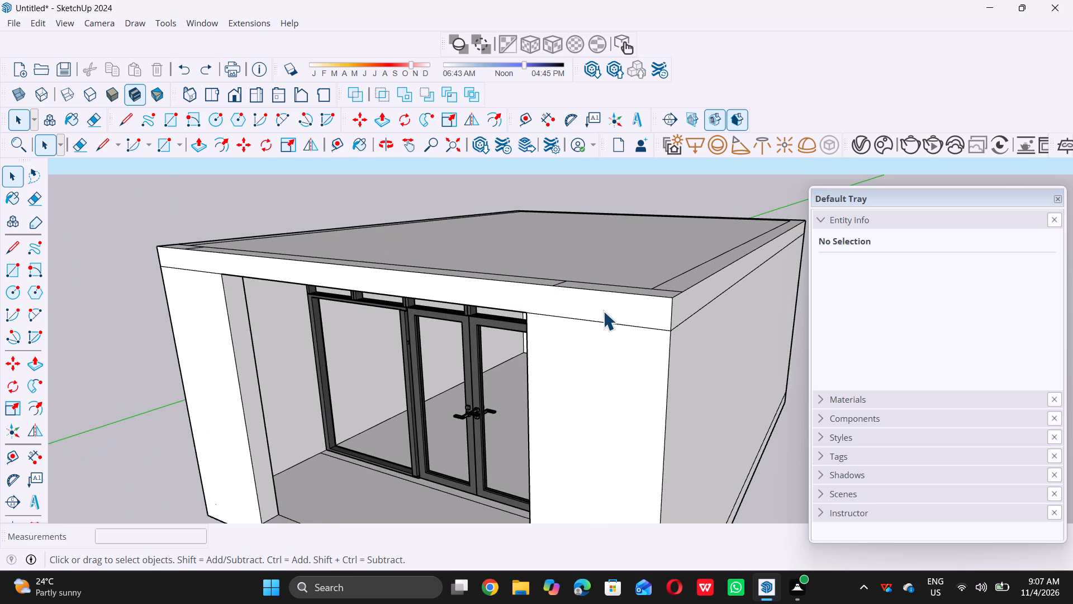
pyautogui.doubleClick(604, 311)
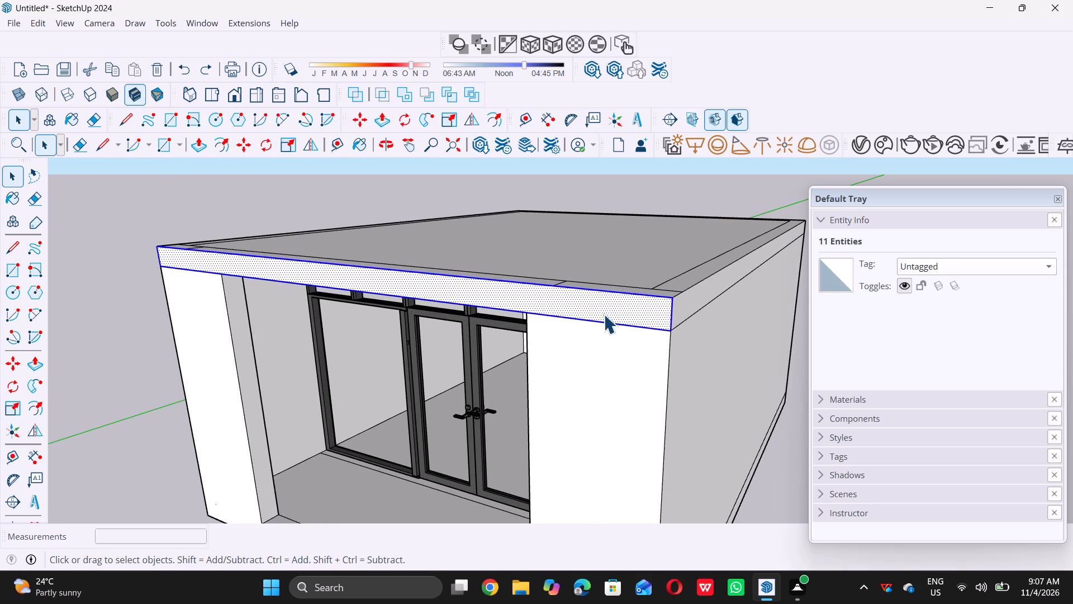
pyautogui.press('p')
pyautogui.click(615, 303)
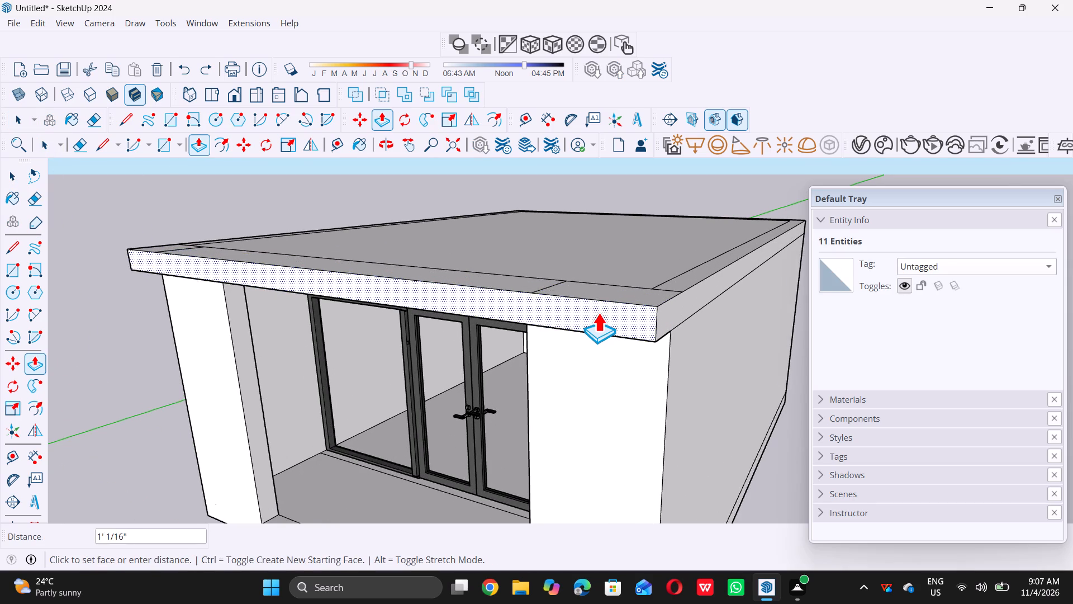
pyautogui.scroll(-9, 598, 313)
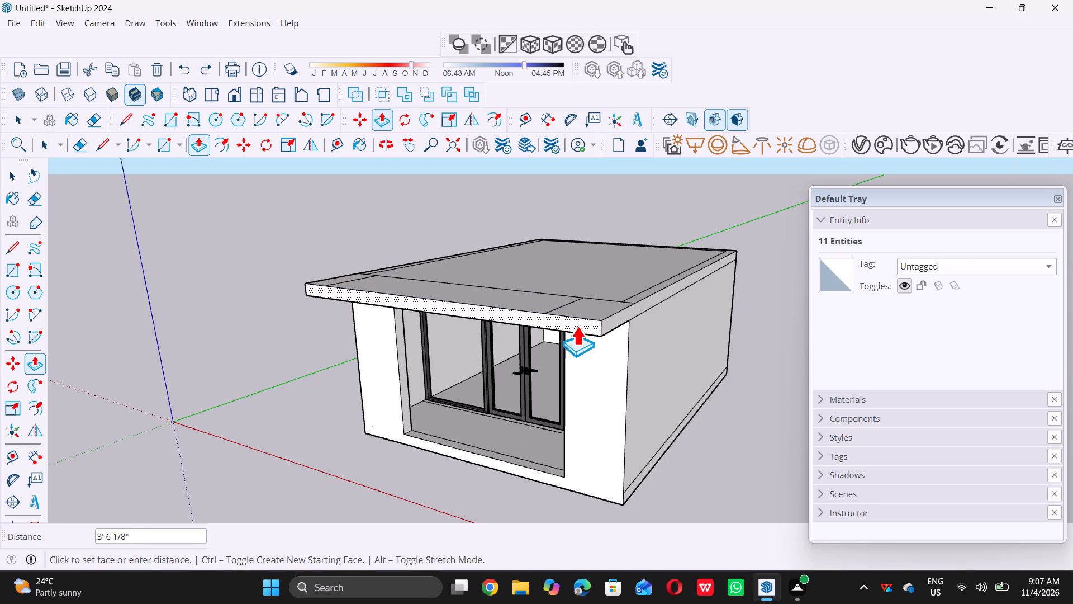
pyautogui.press('3')
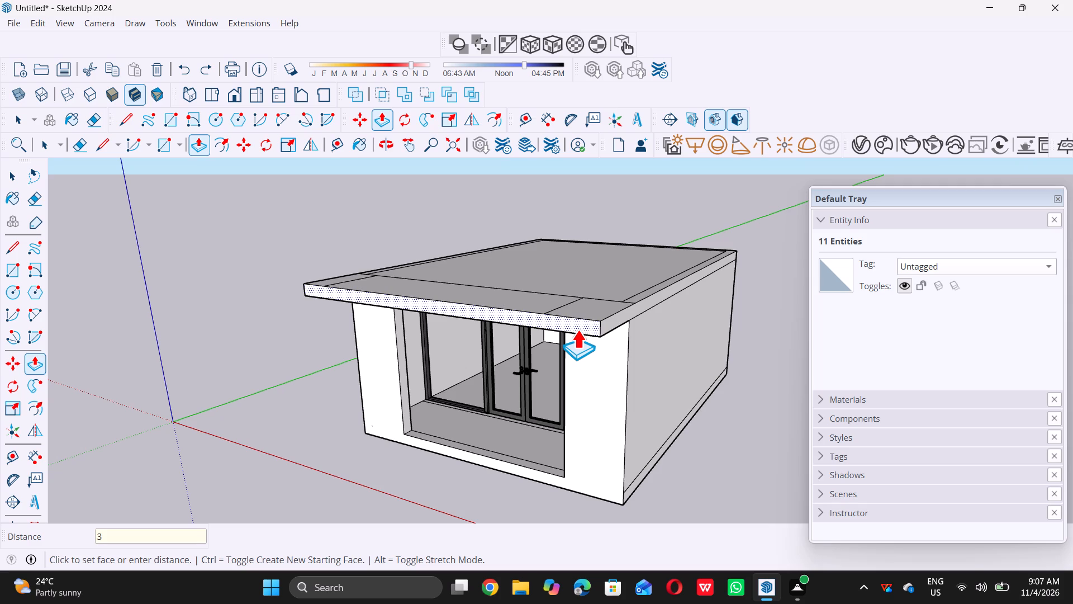
pyautogui.press("'")
pyautogui.press('Return')
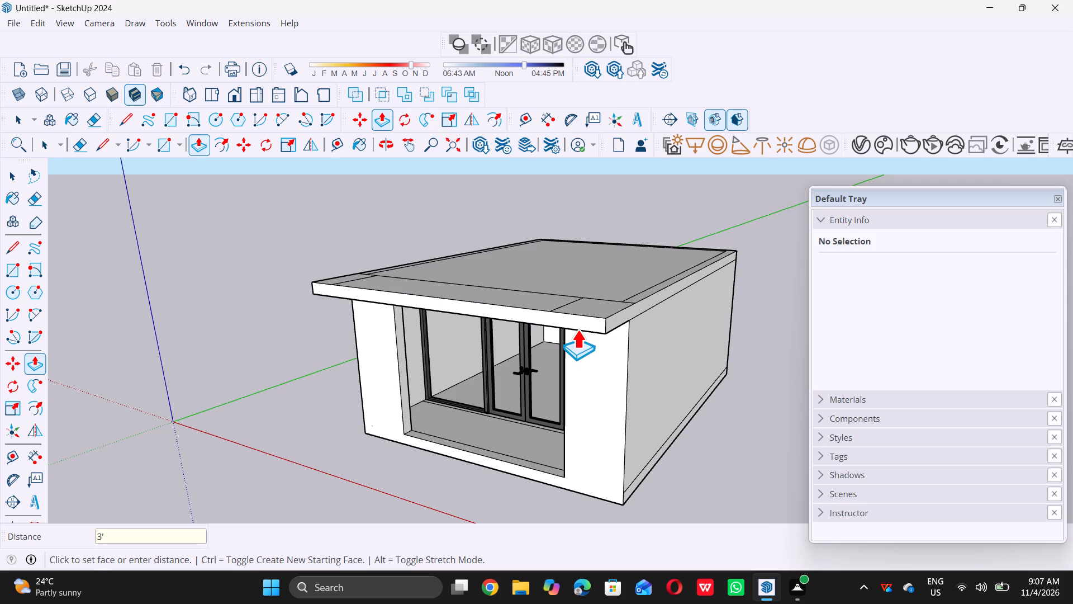
pyautogui.press('space')
# Examine the roof overhang and the building's front from eye level and from above.
pyautogui.scroll(-5, 475, 362)
pyautogui.moveTo(478, 364); pyautogui.dragTo(592, 284, button='middle')
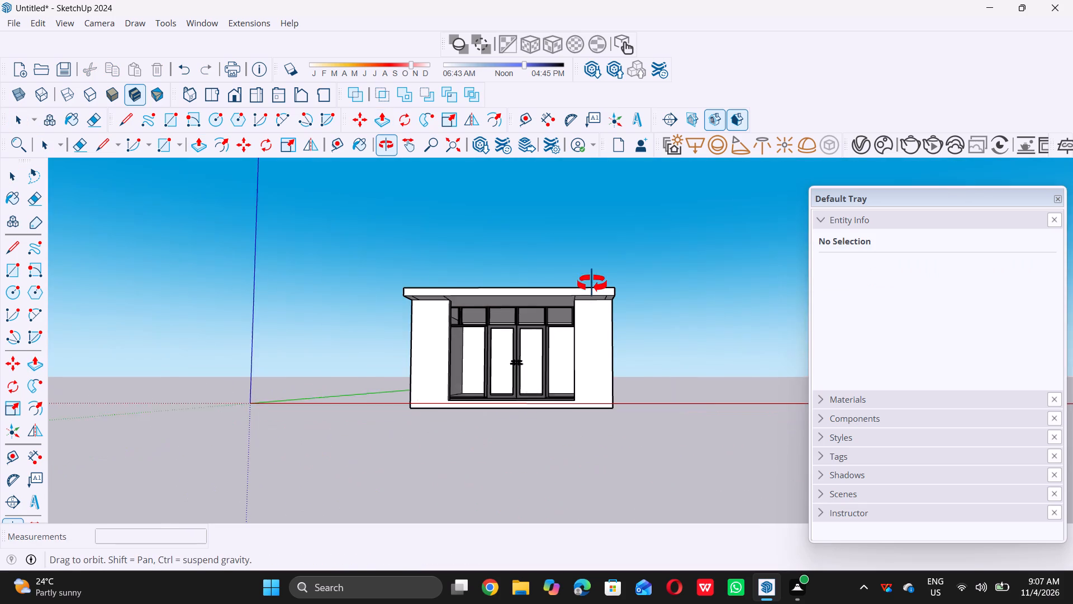
pyautogui.moveTo(592, 284); pyautogui.dragTo(556, 339, button='middle')
pyautogui.middleClick(556, 339)
pyautogui.scroll(-9, 556, 339)
pyautogui.moveTo(540, 349); pyautogui.dragTo(574, 333, button='middle')
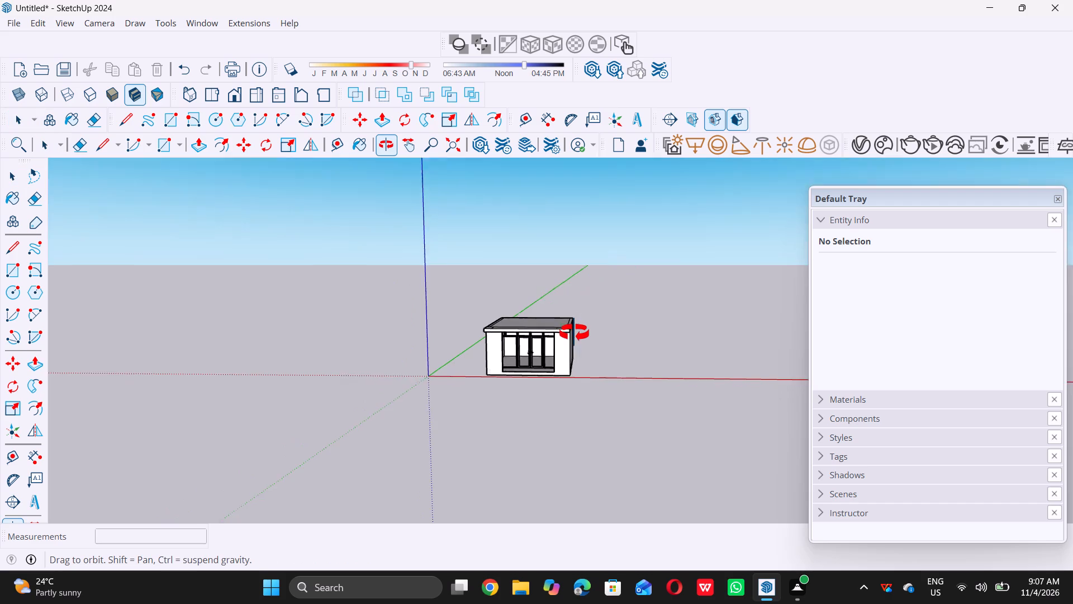
pyautogui.moveTo(574, 333); pyautogui.dragTo(573, 334, button='middle')
pyautogui.middleClick(573, 334)
pyautogui.moveTo(573, 334); pyautogui.dragTo(575, 326, button='middle')
pyautogui.middleClick(575, 326)
pyautogui.scroll(7, 570, 333)
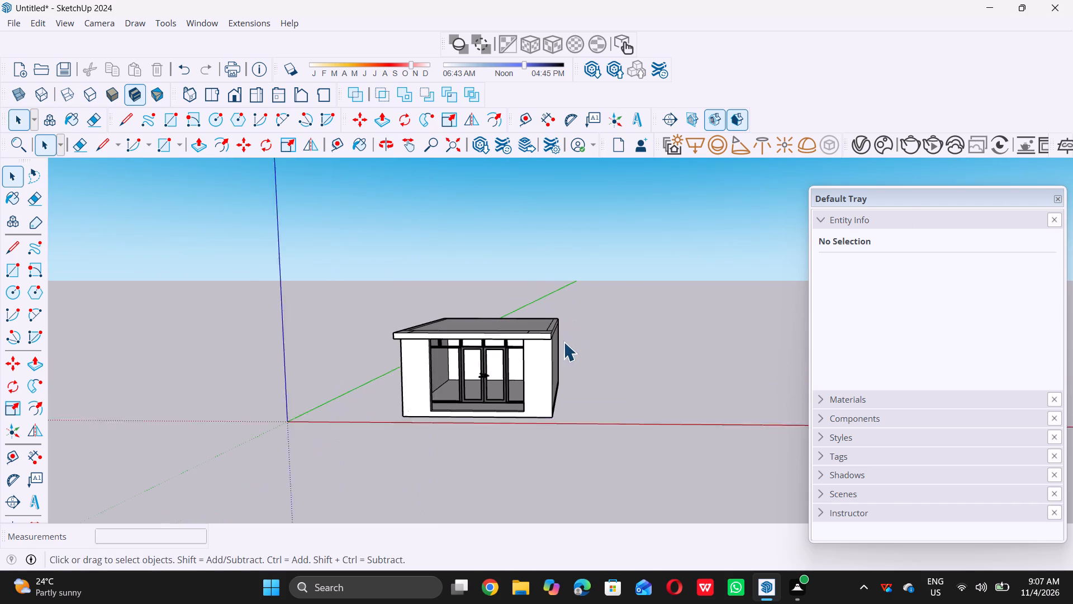
pyautogui.moveTo(538, 346); pyautogui.dragTo(482, 442, button='middle')
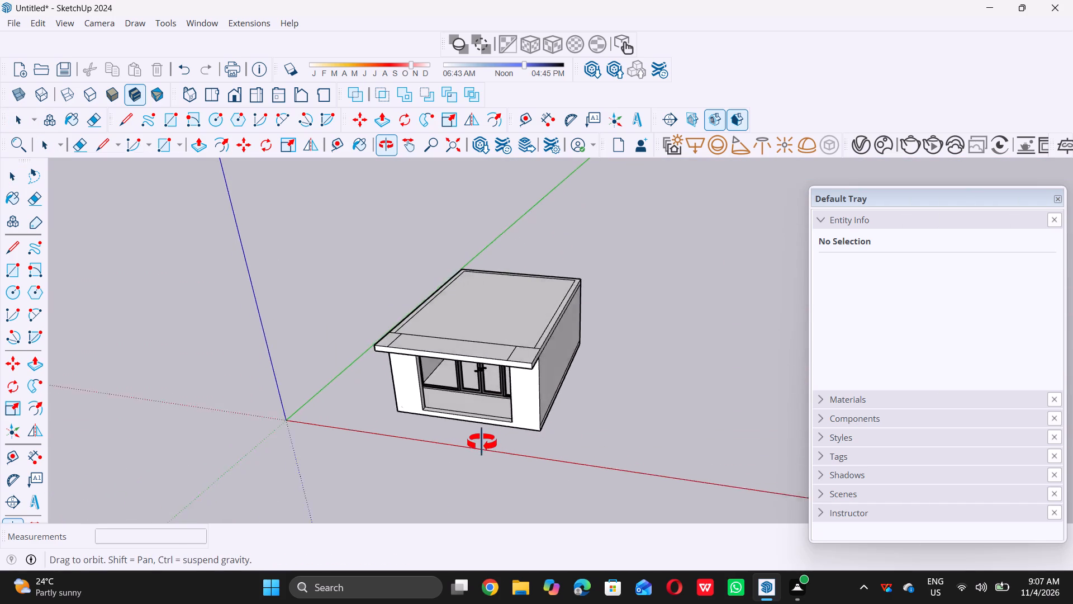
pyautogui.moveTo(482, 442); pyautogui.dragTo(482, 404, button='middle')
pyautogui.moveTo(483, 400); pyautogui.dragTo(513, 336, button='middle')
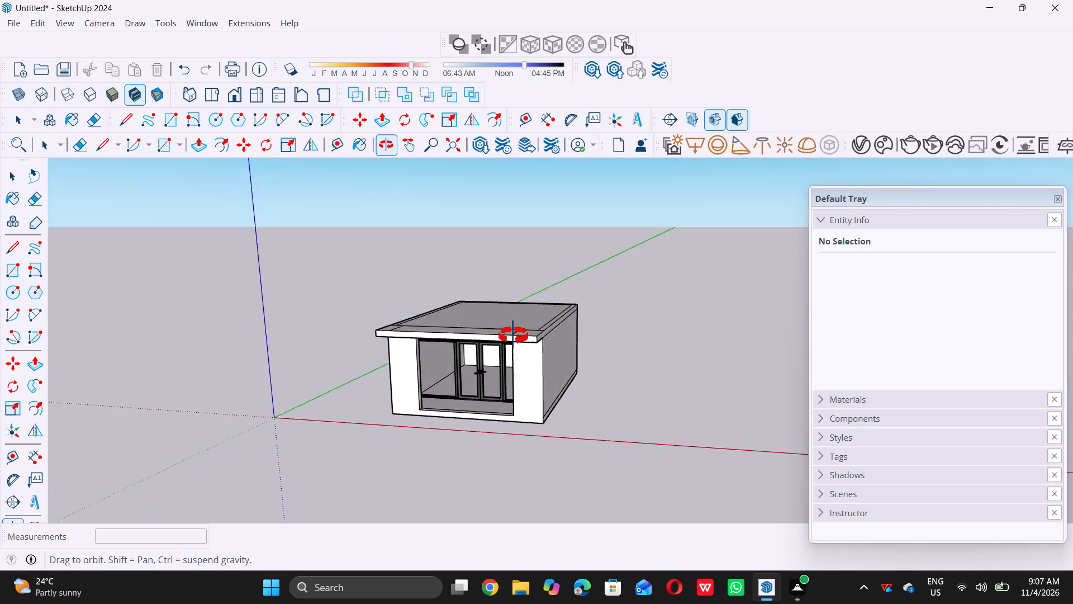
pyautogui.moveTo(513, 336); pyautogui.dragTo(531, 304, button='middle')
pyautogui.middleClick(531, 304)
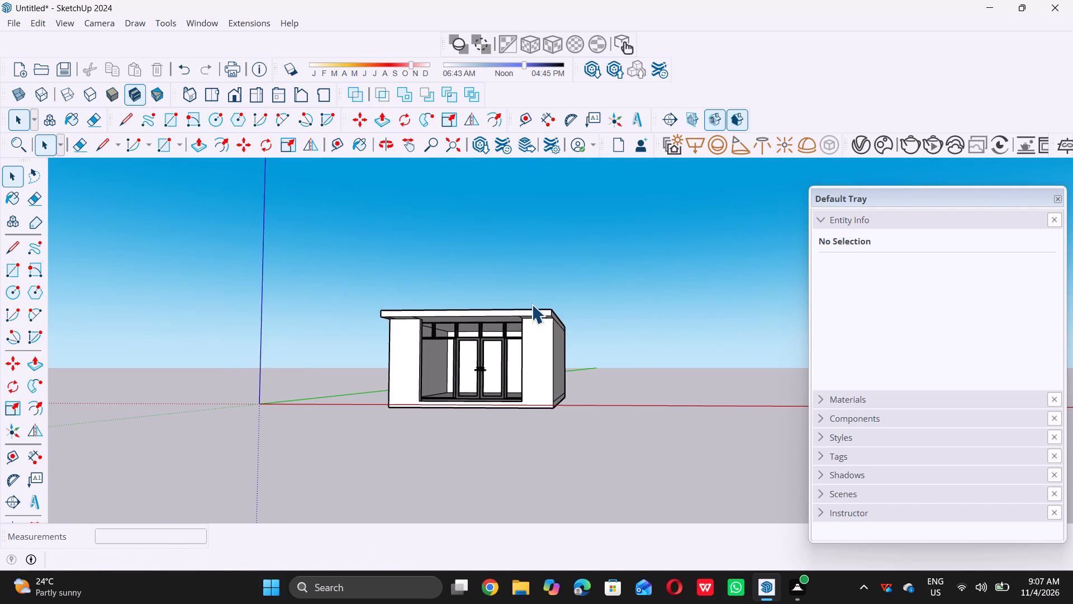
pyautogui.scroll(1, 532, 305)
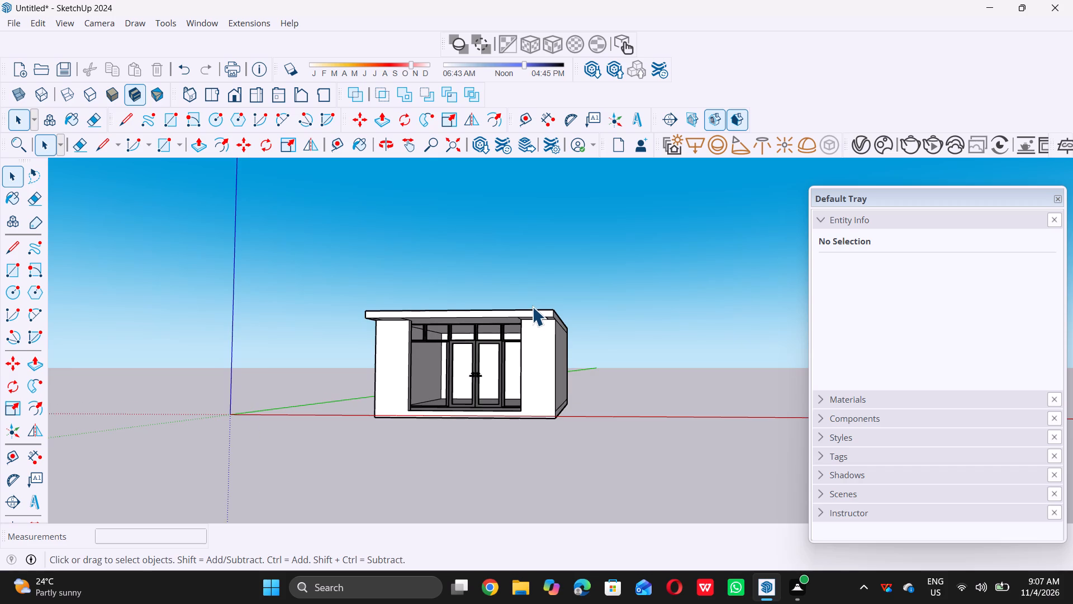
pyautogui.scroll(-6, 533, 310)
pyautogui.moveTo(531, 347); pyautogui.dragTo(536, 344, button='middle')
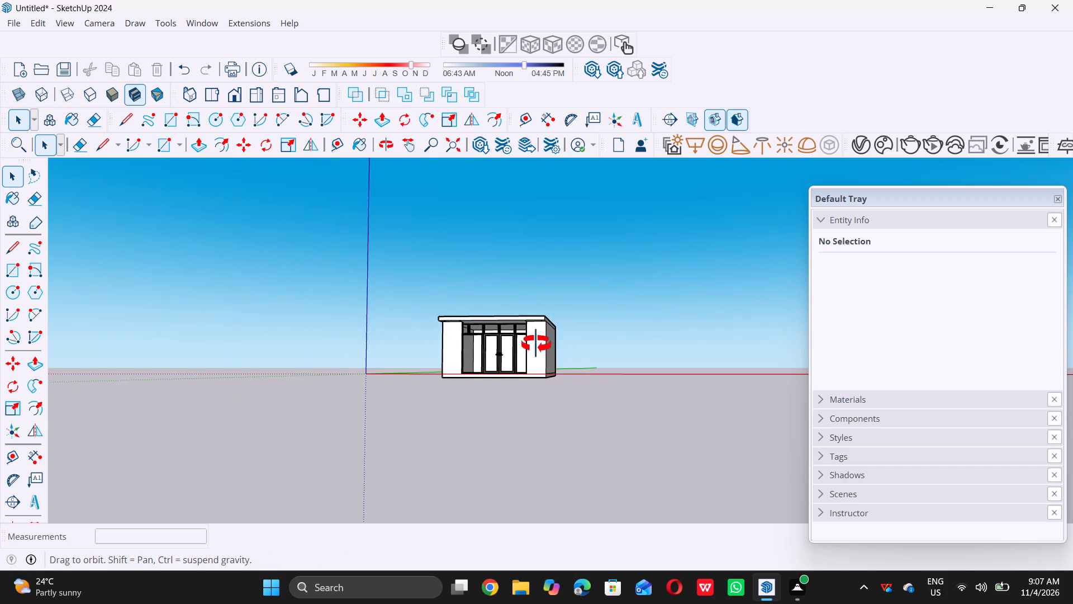
pyautogui.moveTo(536, 344); pyautogui.dragTo(570, 357, button='middle')
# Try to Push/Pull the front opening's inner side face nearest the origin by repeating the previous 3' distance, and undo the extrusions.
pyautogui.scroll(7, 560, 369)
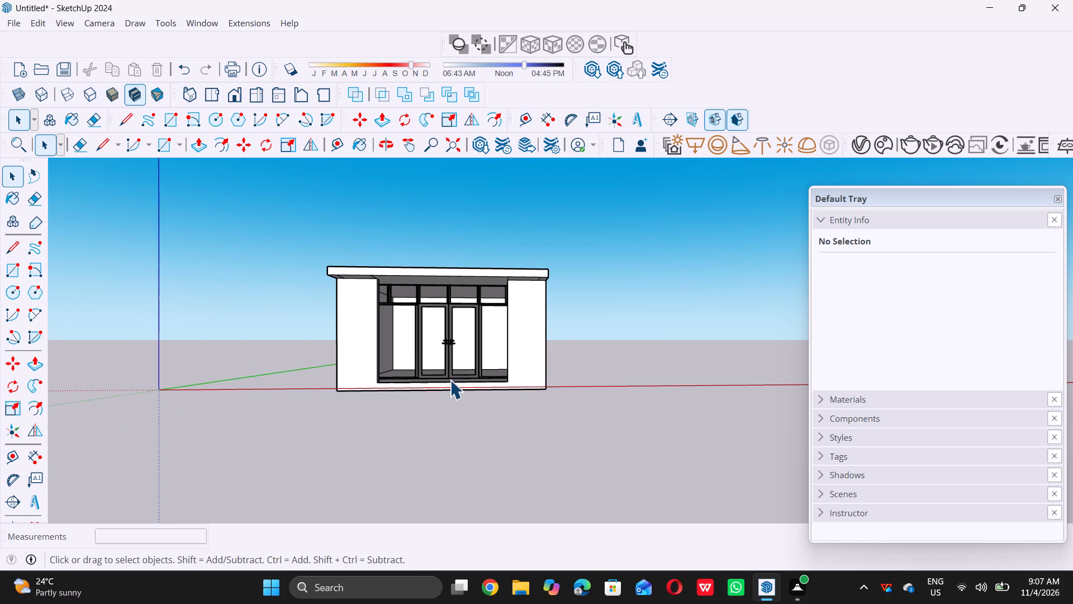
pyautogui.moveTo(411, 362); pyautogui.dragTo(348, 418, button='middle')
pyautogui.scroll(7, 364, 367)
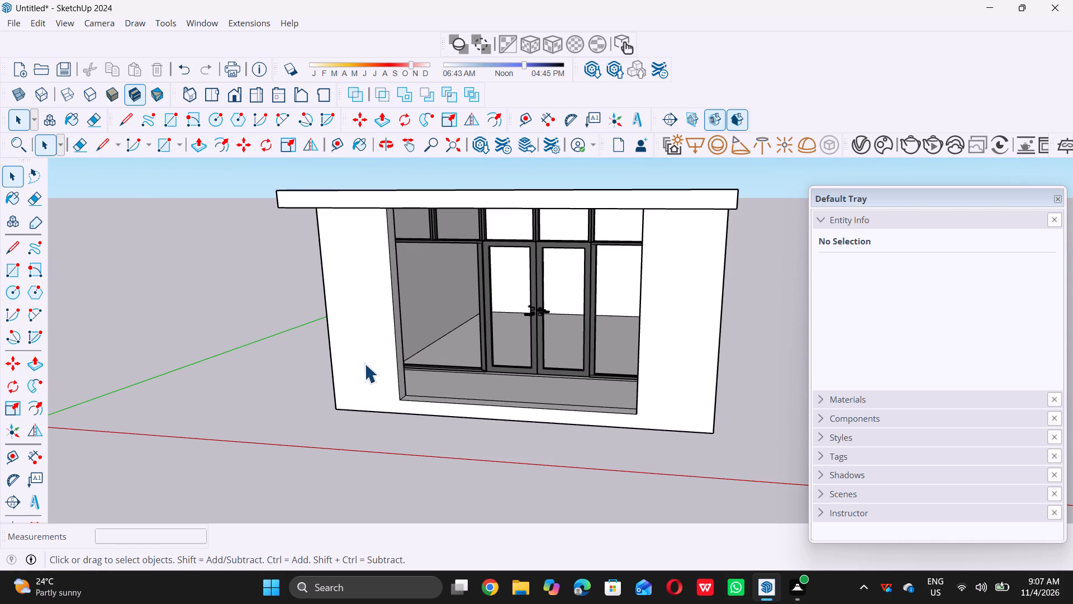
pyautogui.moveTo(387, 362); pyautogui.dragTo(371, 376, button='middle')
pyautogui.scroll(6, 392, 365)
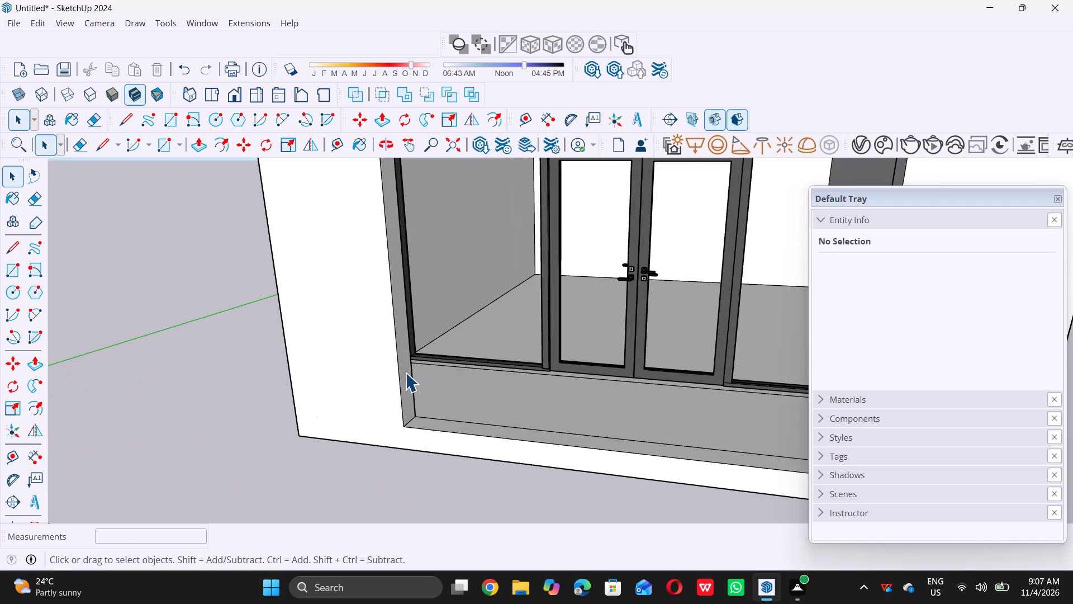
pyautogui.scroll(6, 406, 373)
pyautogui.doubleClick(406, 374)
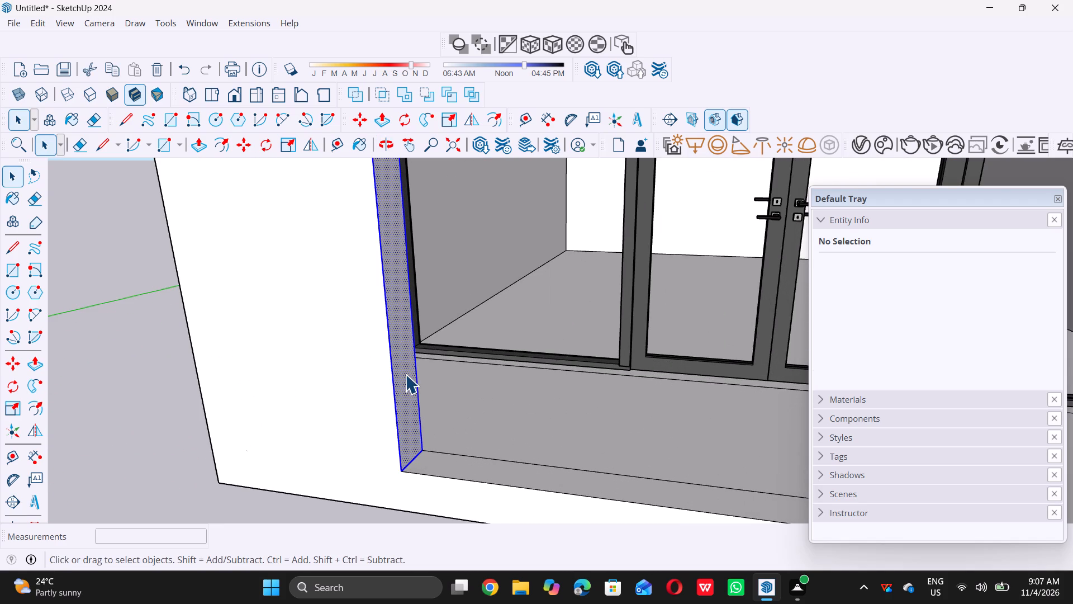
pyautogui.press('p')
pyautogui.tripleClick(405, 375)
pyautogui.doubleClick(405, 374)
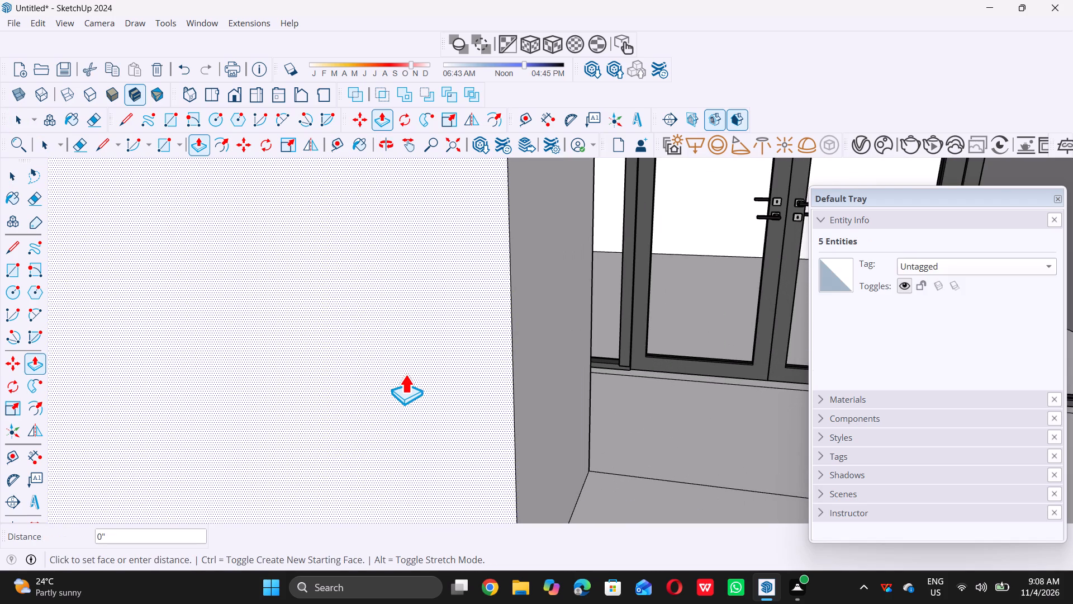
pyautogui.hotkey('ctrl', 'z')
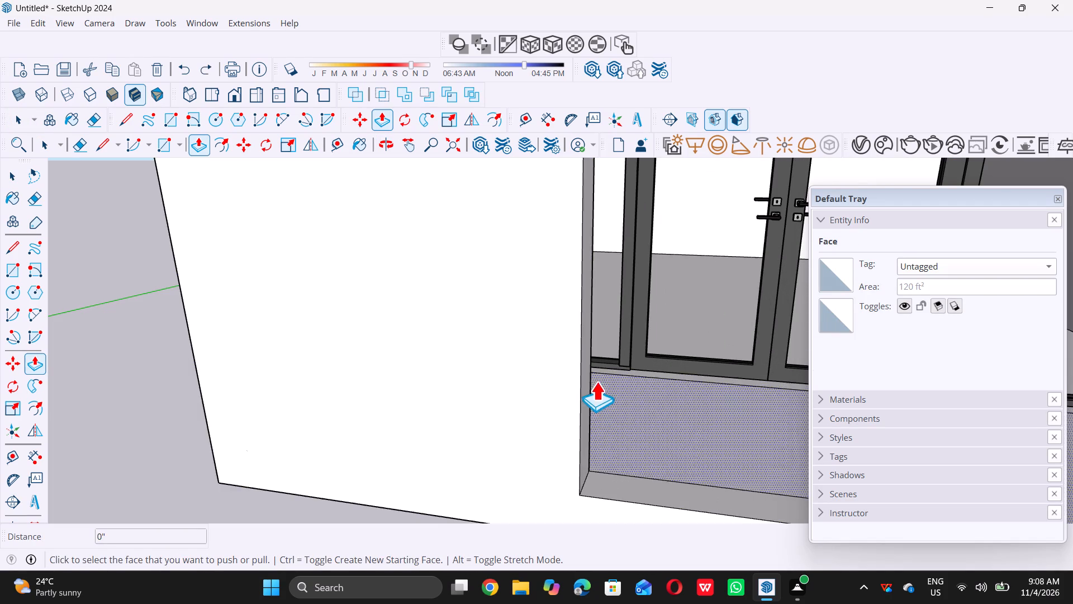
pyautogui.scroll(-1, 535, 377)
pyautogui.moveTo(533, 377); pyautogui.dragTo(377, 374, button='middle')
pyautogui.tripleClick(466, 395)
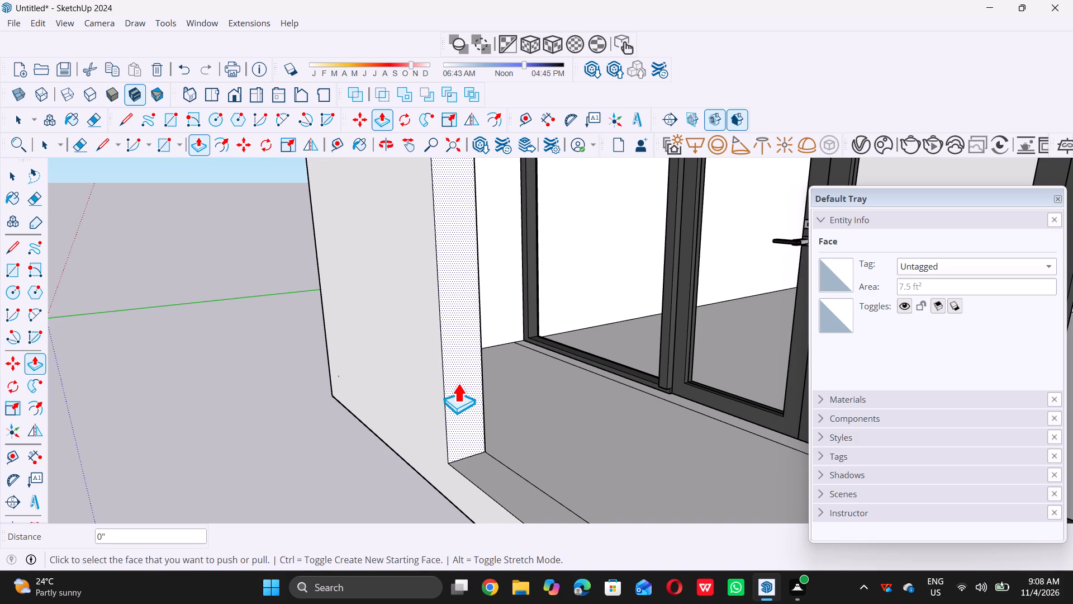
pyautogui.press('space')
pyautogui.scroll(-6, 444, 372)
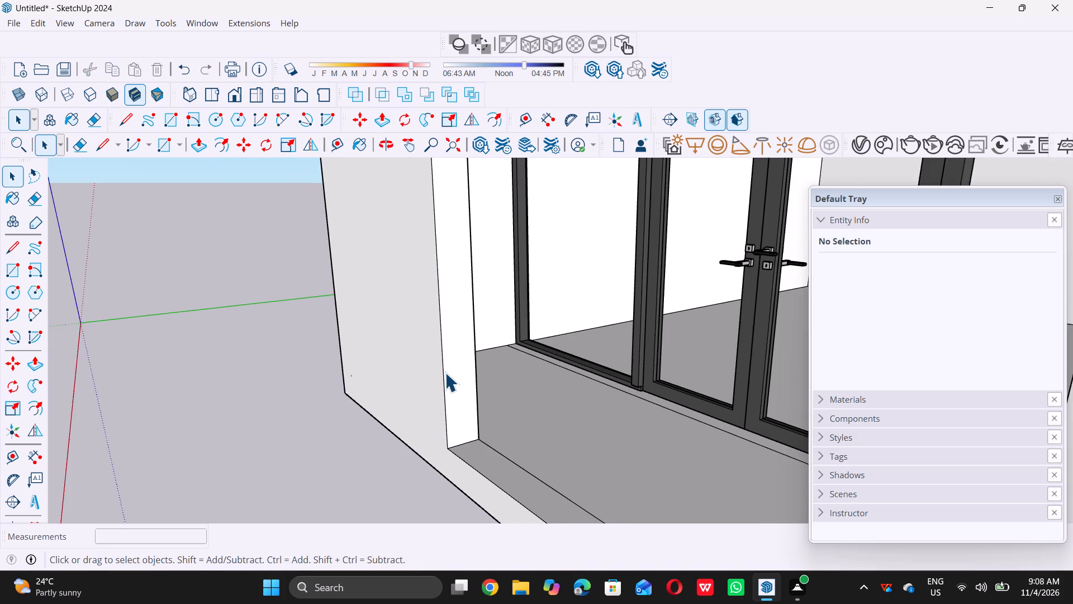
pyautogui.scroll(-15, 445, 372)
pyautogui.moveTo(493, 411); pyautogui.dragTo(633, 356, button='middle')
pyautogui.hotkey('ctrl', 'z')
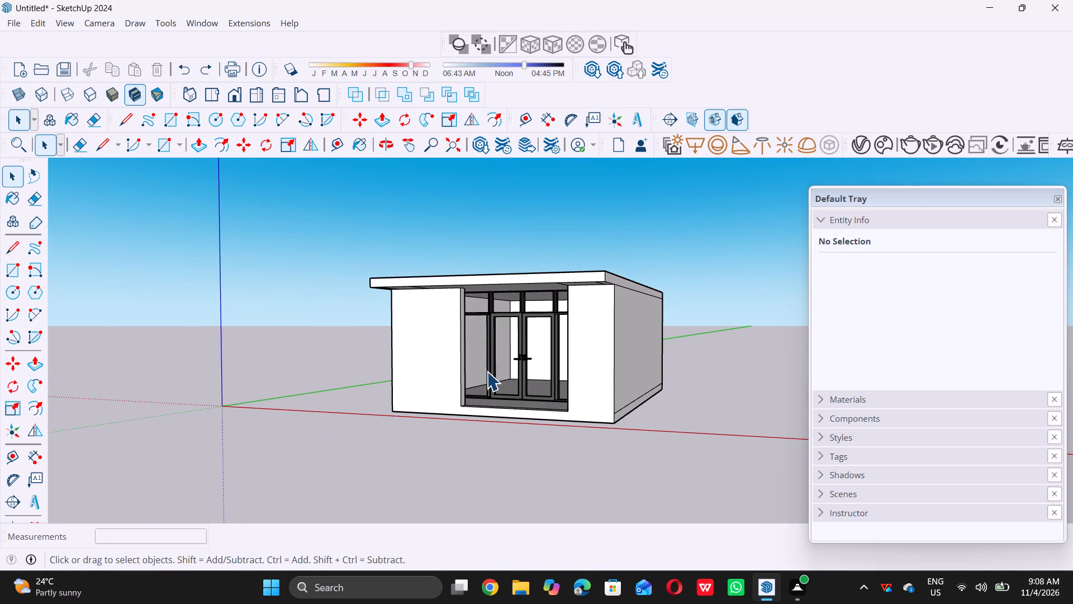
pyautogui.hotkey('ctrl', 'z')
# Examine the front opening, its side walls and the roof overhang from the front and at an angle.
pyautogui.scroll(1, 439, 364)
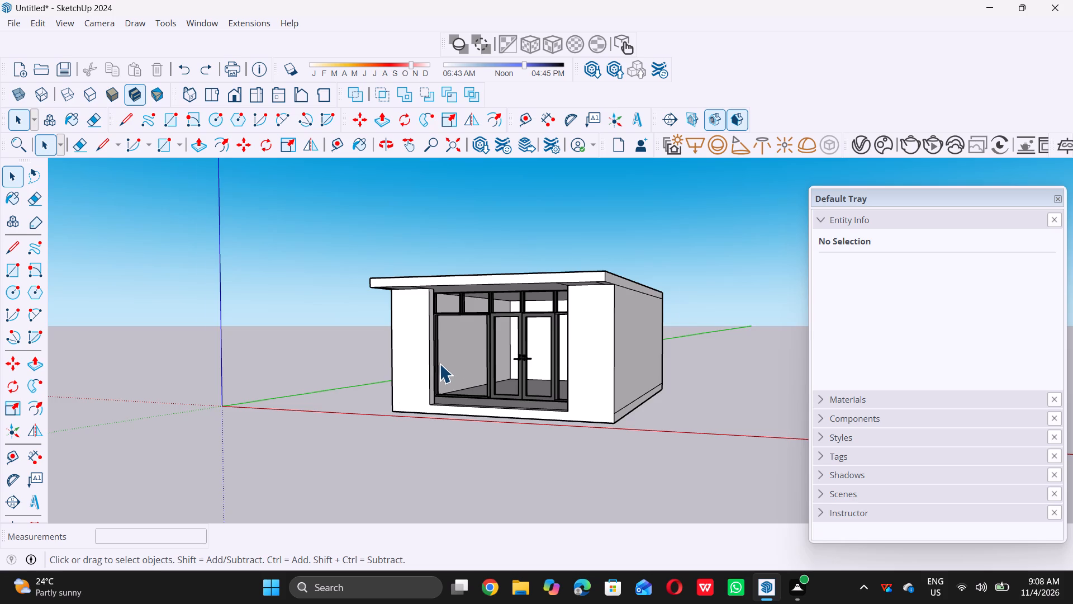
pyautogui.scroll(5, 439, 364)
pyautogui.scroll(-13, 439, 371)
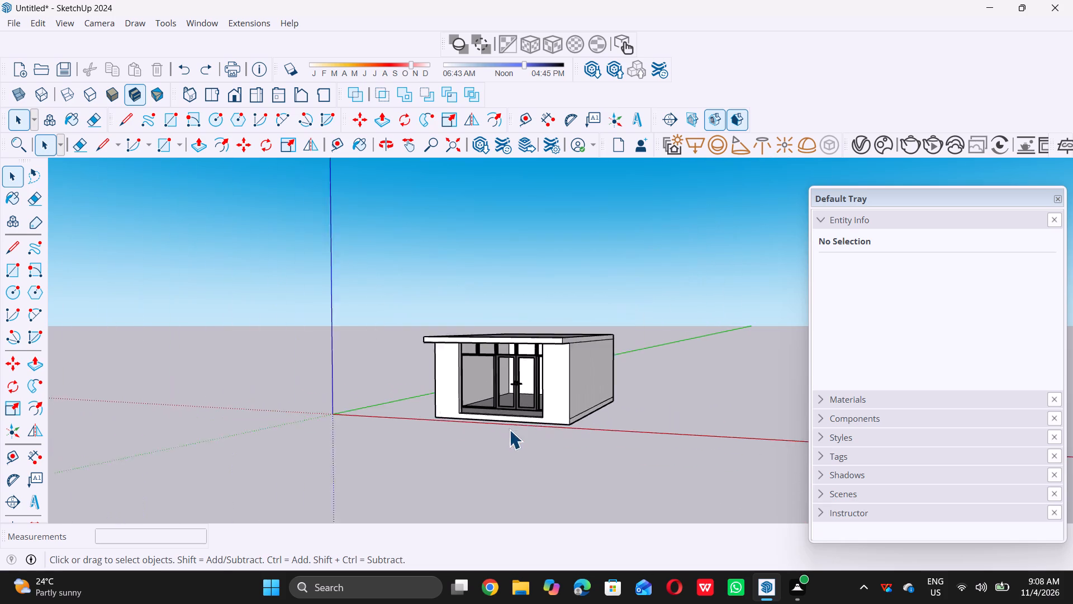
pyautogui.moveTo(546, 420); pyautogui.dragTo(640, 417, button='middle')
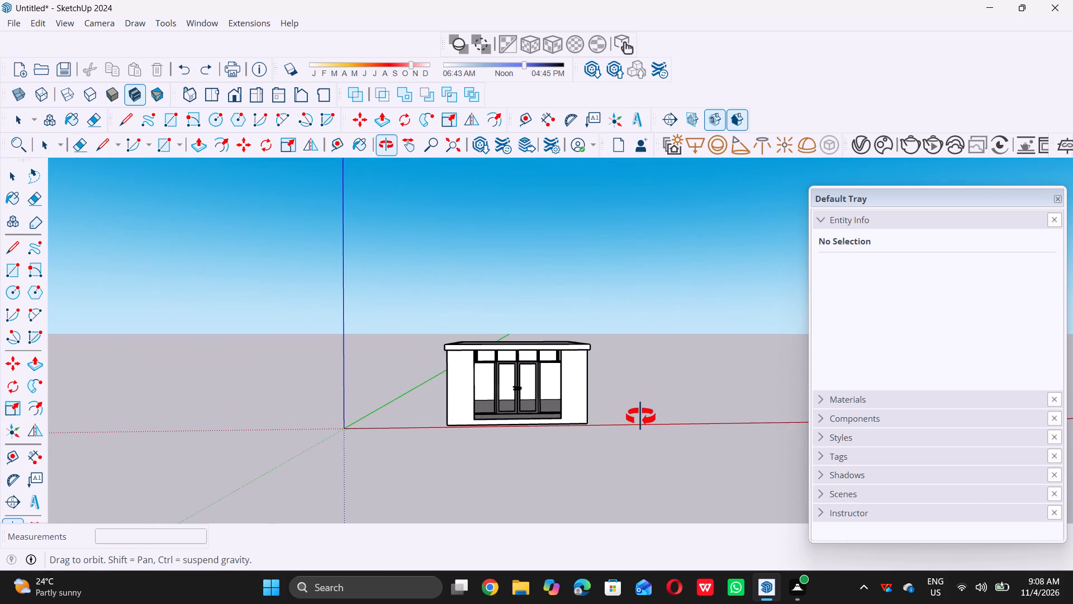
pyautogui.moveTo(640, 417); pyautogui.dragTo(611, 434, button='middle')
pyautogui.moveTo(611, 434); pyautogui.dragTo(575, 446, button='middle')
pyautogui.moveTo(575, 446); pyautogui.dragTo(521, 468, button='middle')
pyautogui.middleClick(521, 468)
pyautogui.moveTo(521, 468); pyautogui.dragTo(456, 483, button='middle')
pyautogui.middleClick(456, 483)
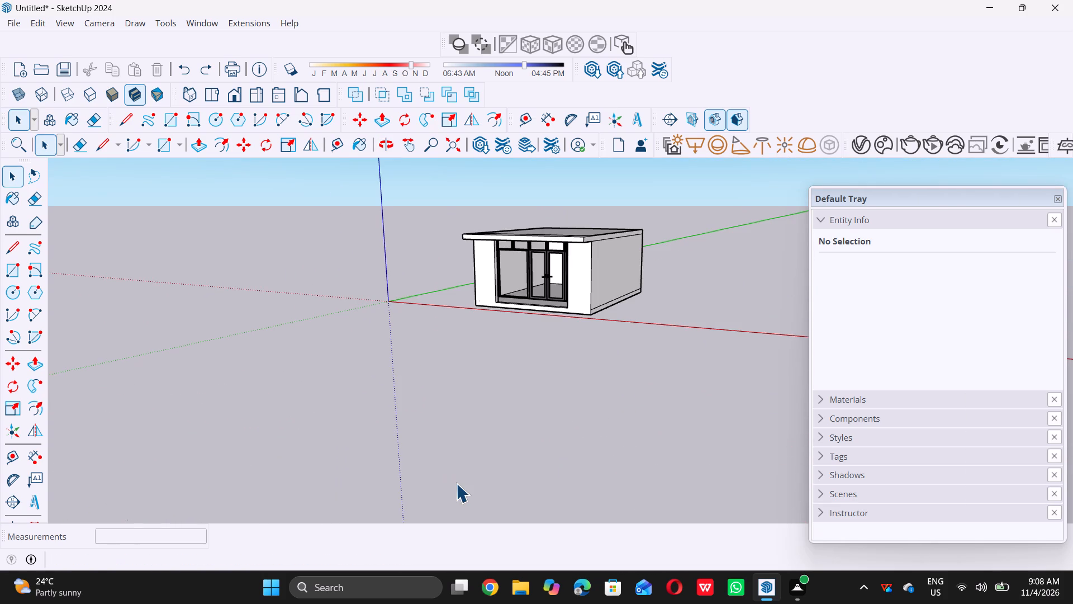
# Push/Pull the front opening's inner side face nearest the origin 1' into the wall to widen the opening.
pyautogui.scroll(18, 490, 266)
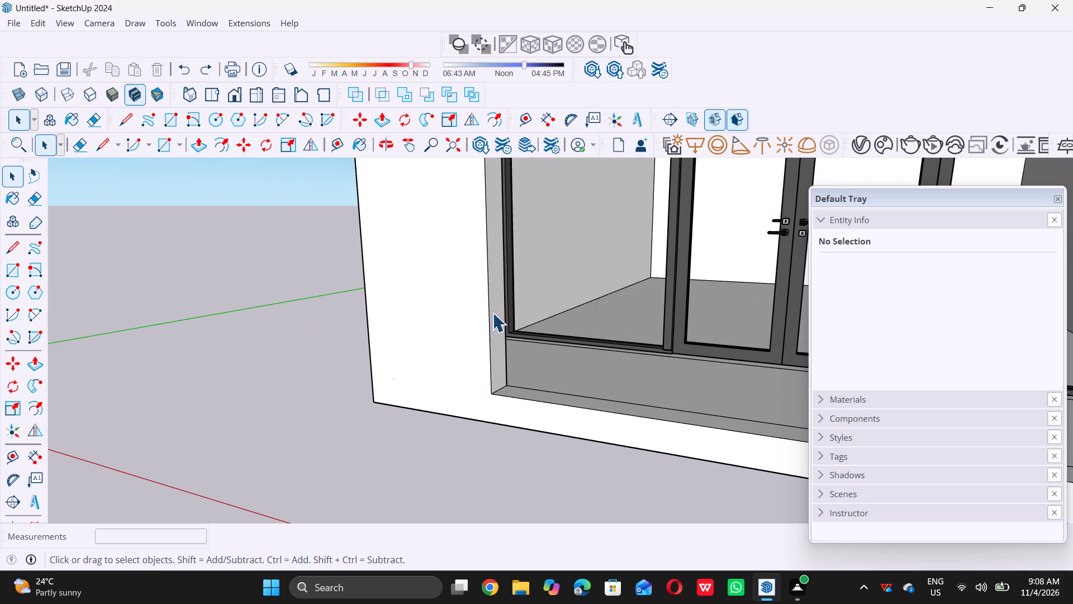
pyautogui.tripleClick(497, 314)
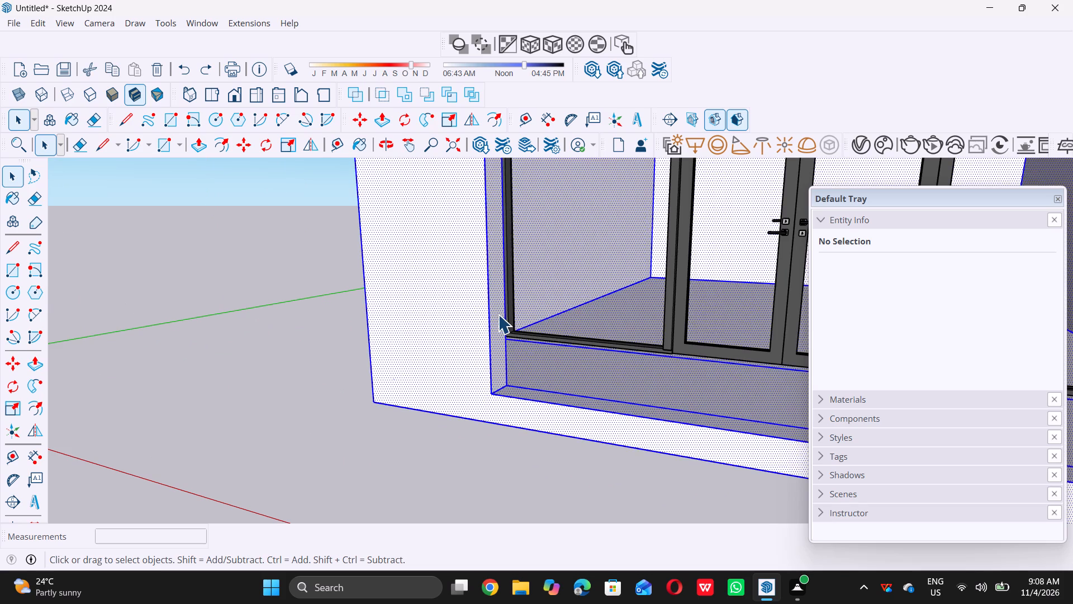
pyautogui.scroll(5, 498, 314)
pyautogui.doubleClick(270, 380)
pyautogui.scroll(2, 494, 385)
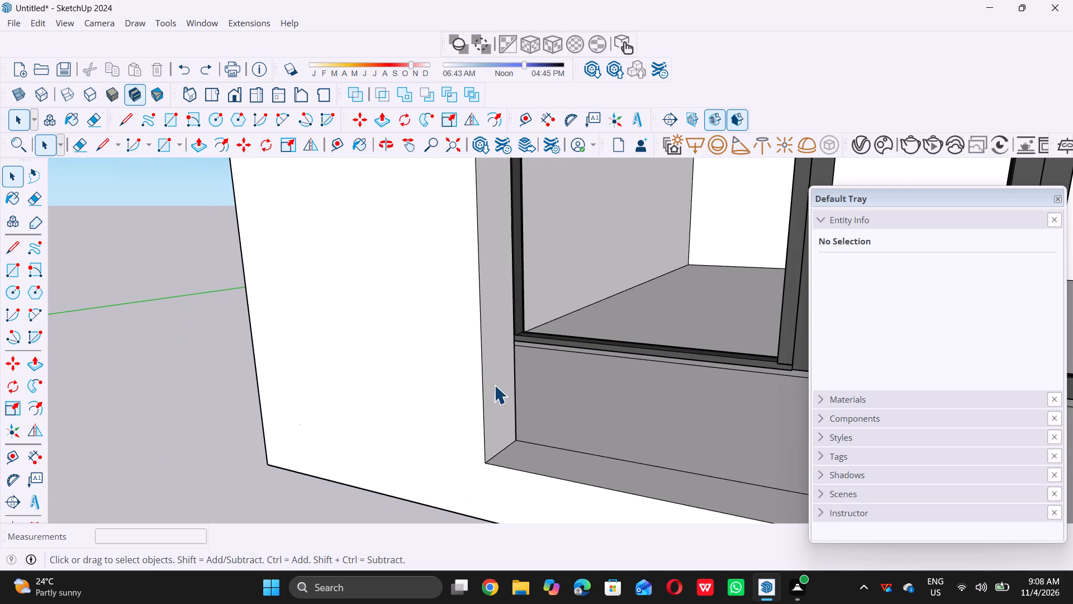
pyautogui.doubleClick(494, 385)
pyautogui.press('p')
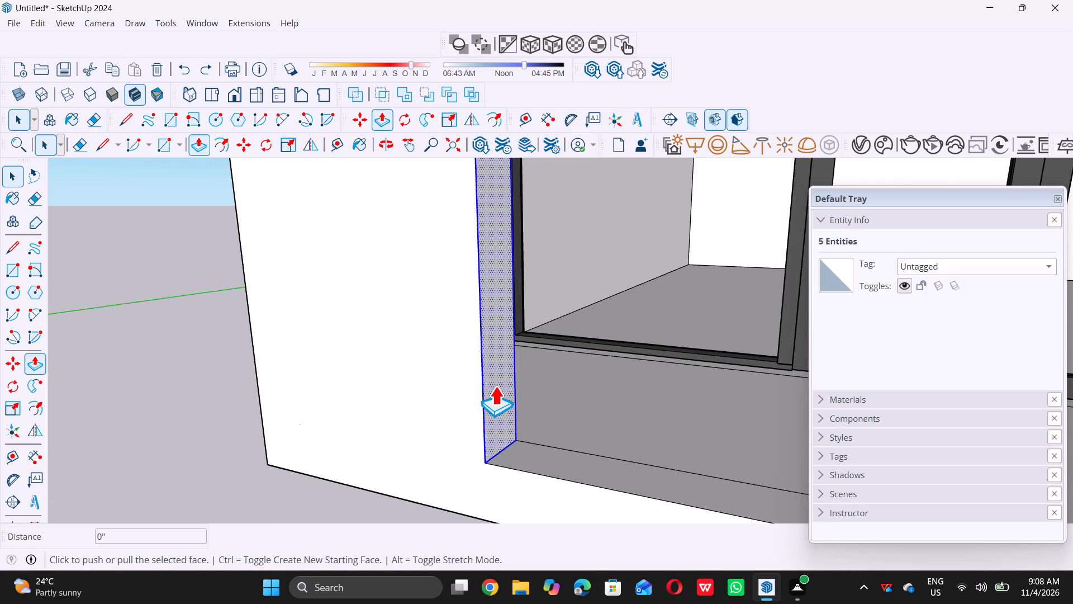
pyautogui.tripleClick(497, 384)
pyautogui.click(497, 384)
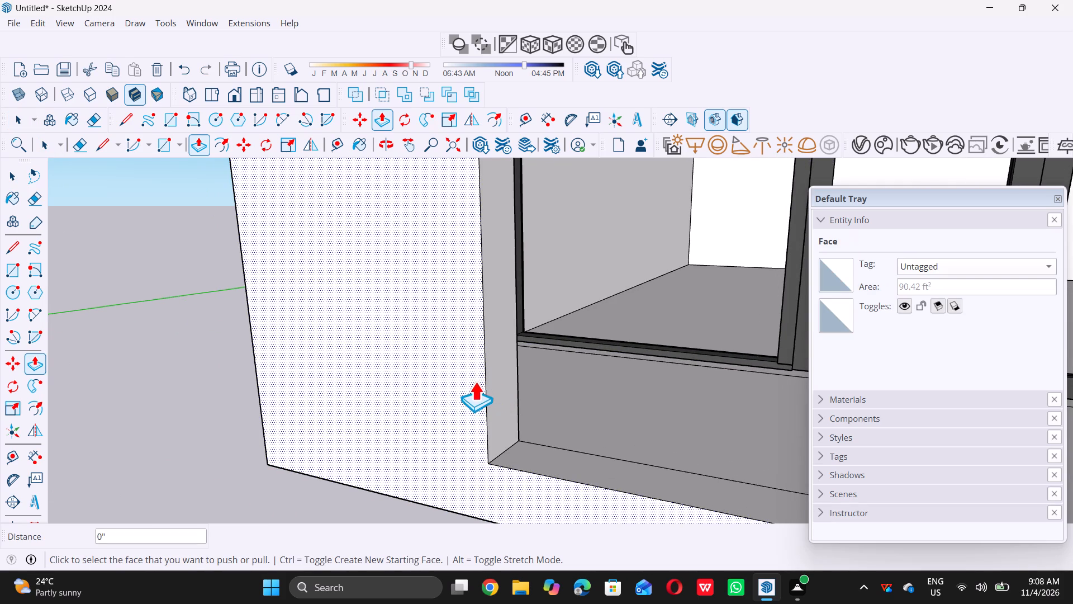
pyautogui.hotkey('ctrl', 'z')
pyautogui.click(511, 389)
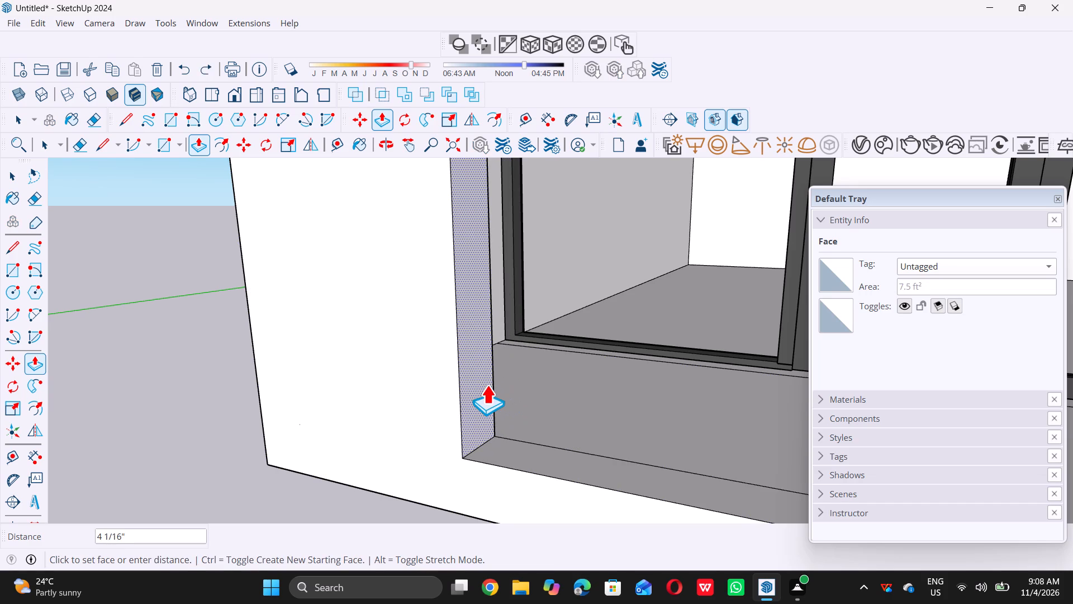
pyautogui.write("1'")
pyautogui.press('Return')
pyautogui.press('space')
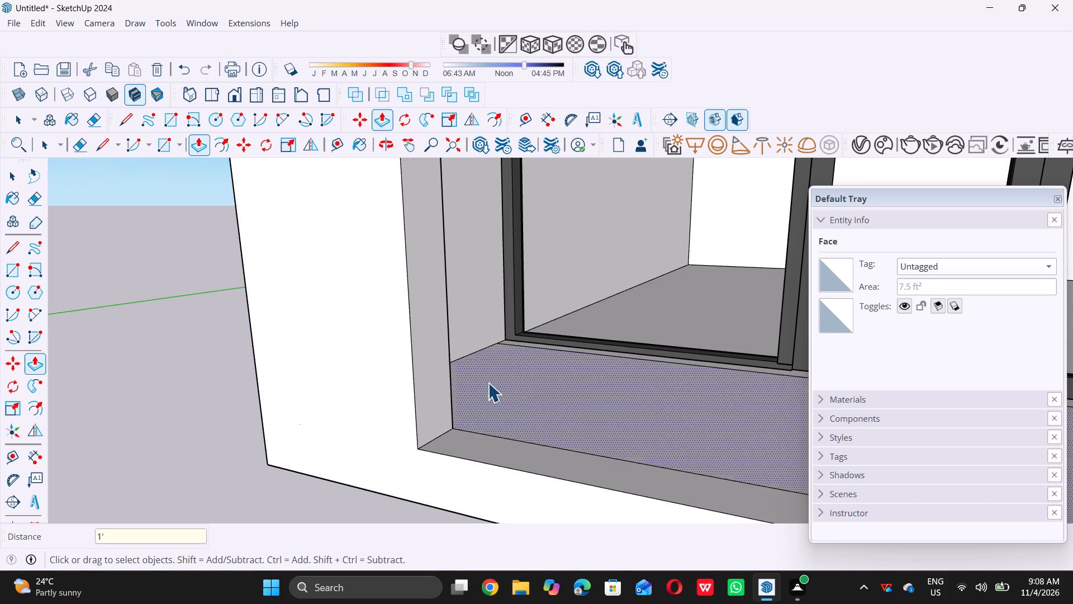
pyautogui.scroll(-19, 476, 389)
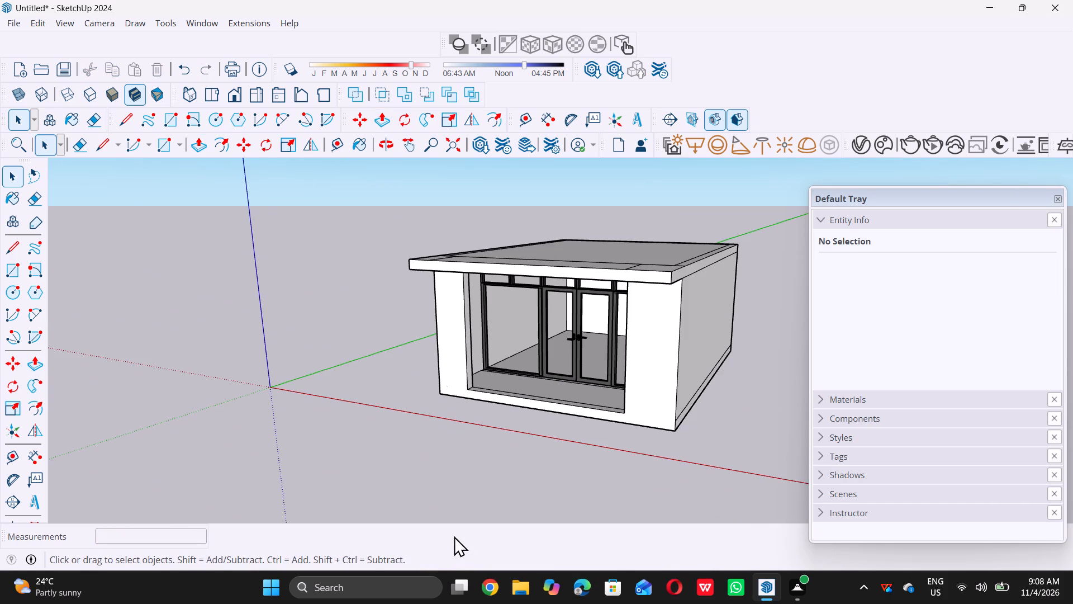
# Push/Pull the front opening's opposite inner side face into its wall by repeating the 1' distance.
pyautogui.click(454, 536)
pyautogui.scroll(-3, 456, 360)
pyautogui.moveTo(467, 398); pyautogui.dragTo(702, 379, button='middle')
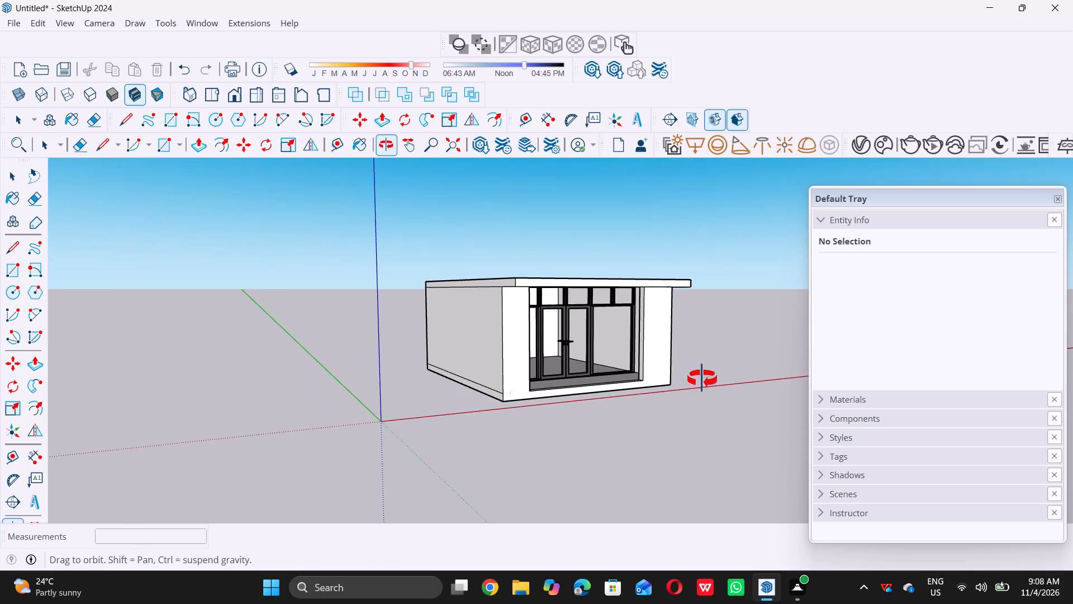
pyautogui.moveTo(702, 379); pyautogui.dragTo(734, 389, button='middle')
pyautogui.scroll(12, 661, 367)
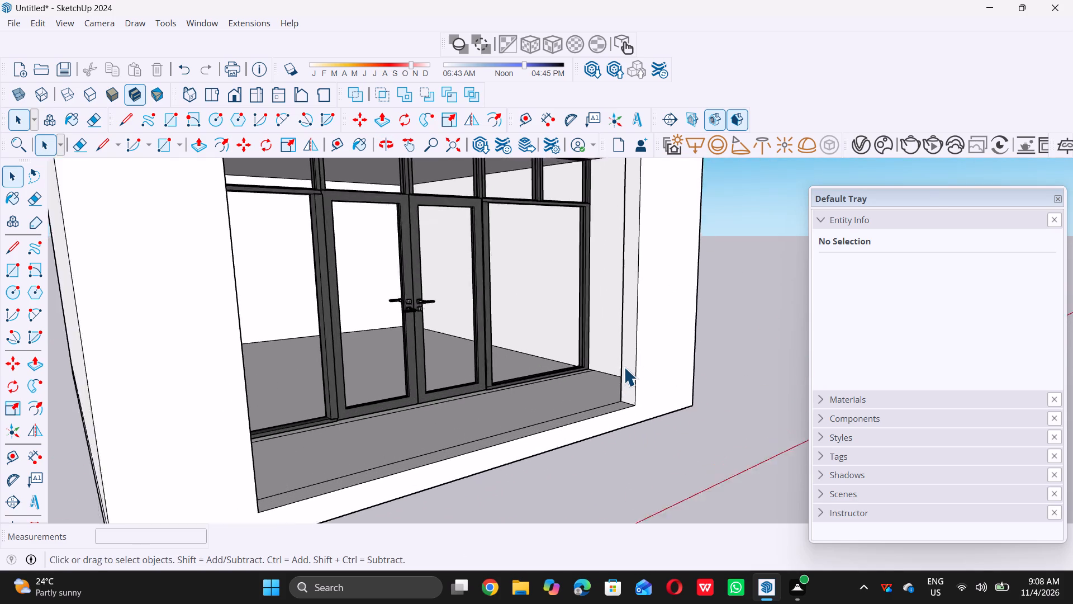
pyautogui.scroll(1, 624, 367)
pyautogui.tripleClick(626, 367)
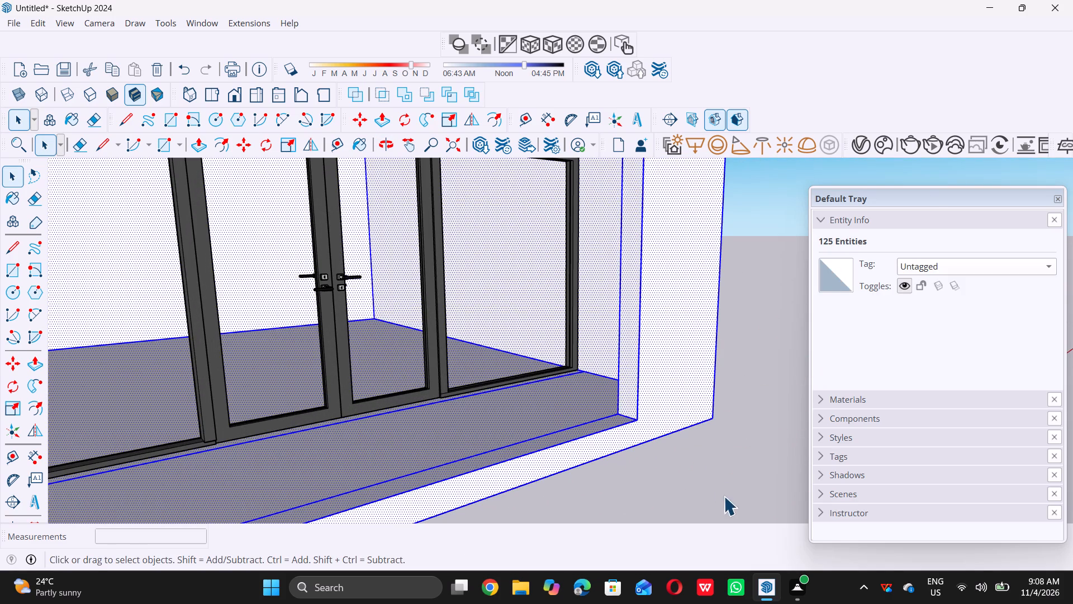
pyautogui.click(728, 499)
pyautogui.click(728, 494)
pyautogui.doubleClick(628, 393)
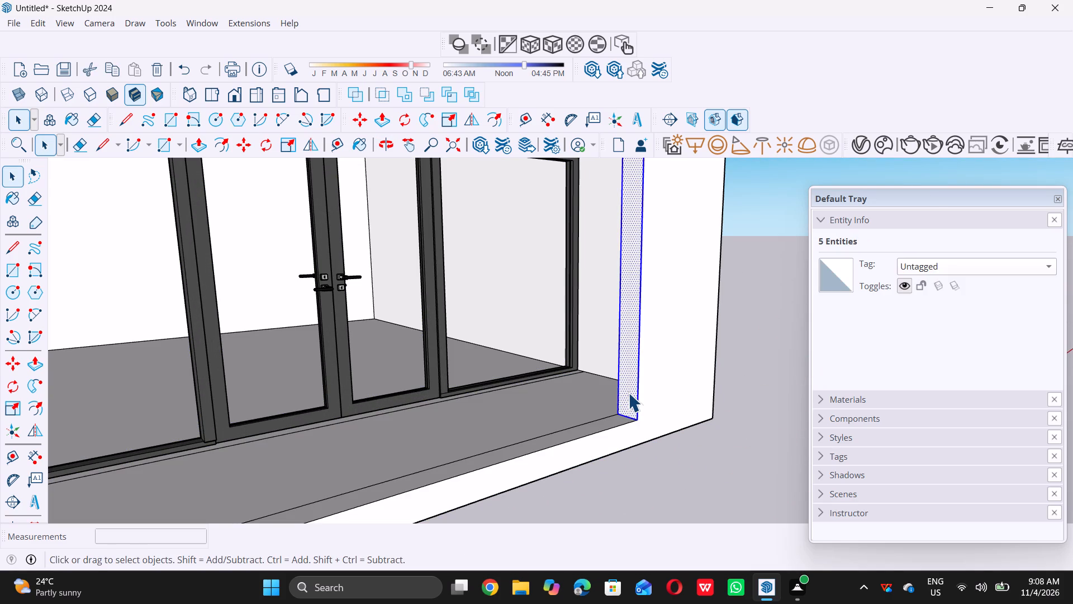
pyautogui.press('p')
pyautogui.tripleClick(627, 394)
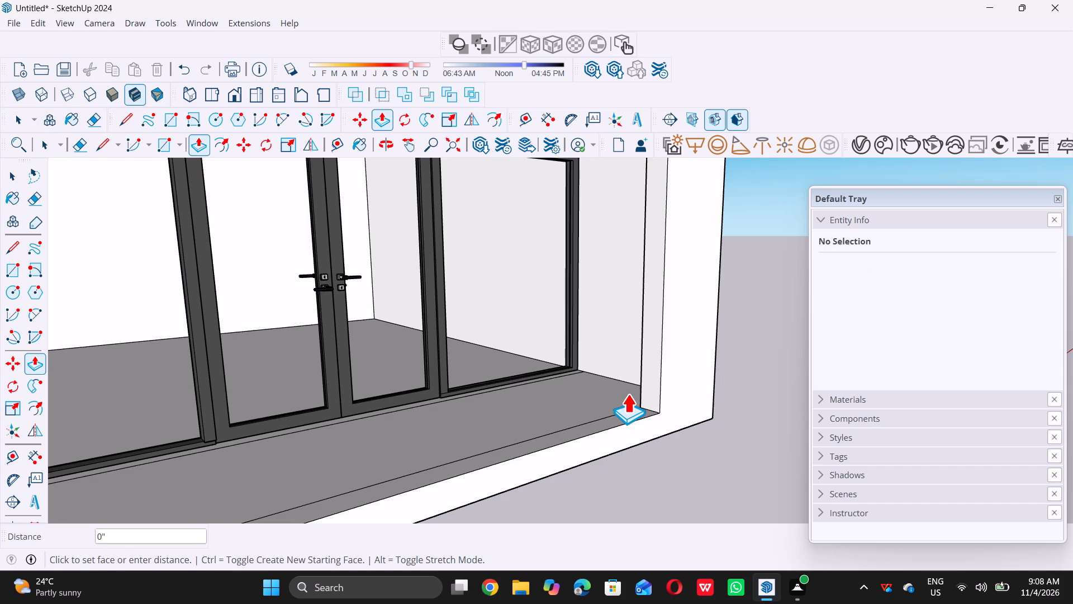
pyautogui.press('space')
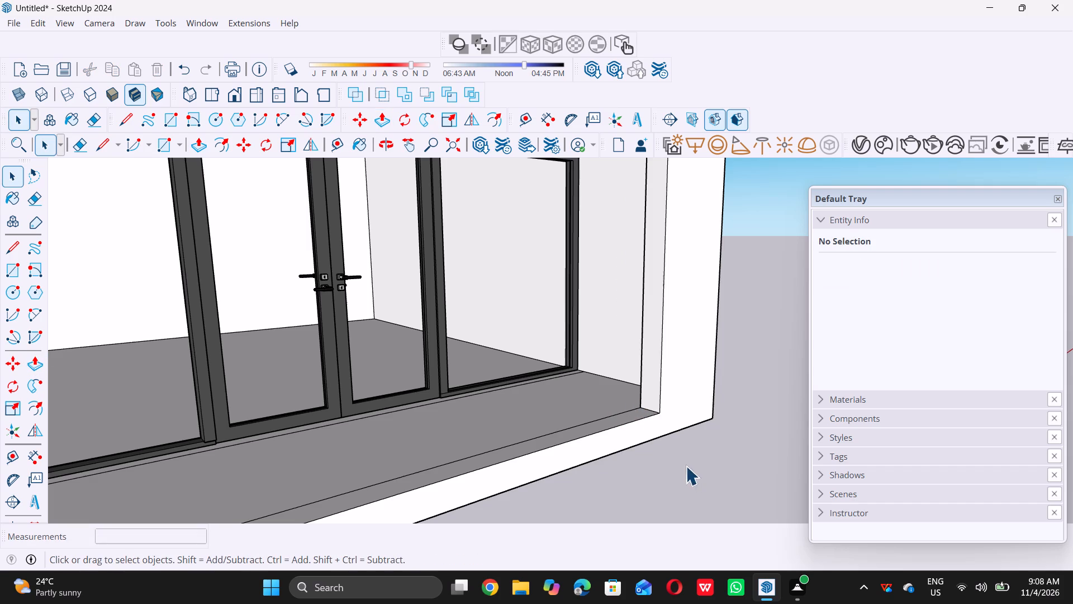
pyautogui.doubleClick(686, 466)
# Examine the widened front opening from the front and the roof slab with its overhang from above.
pyautogui.scroll(-16, 513, 402)
pyautogui.moveTo(449, 400); pyautogui.dragTo(303, 355, button='middle')
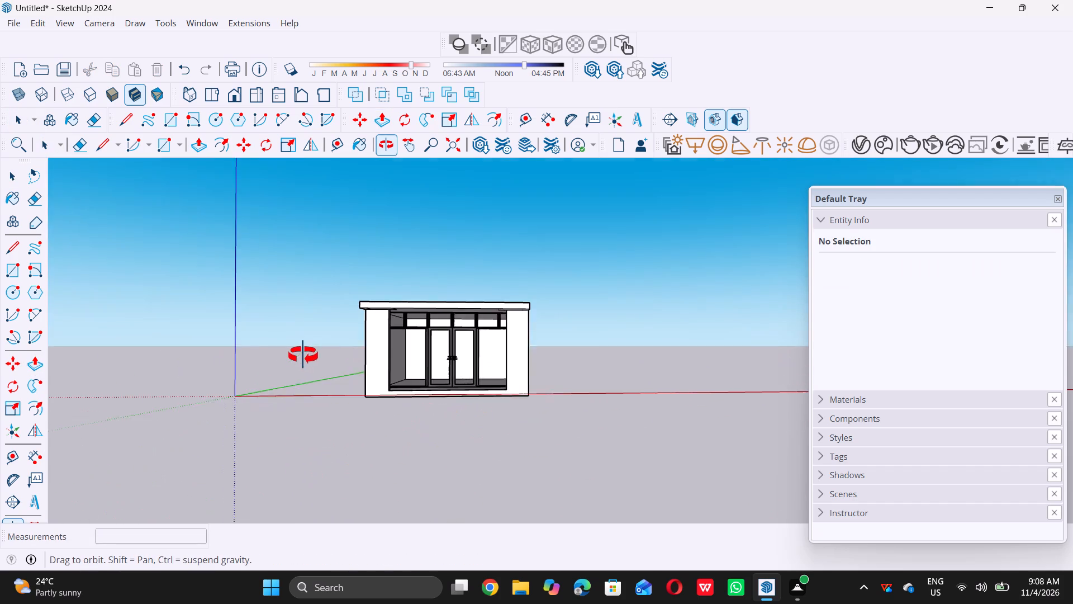
pyautogui.moveTo(303, 355); pyautogui.dragTo(302, 343, button='middle')
pyautogui.moveTo(425, 396); pyautogui.dragTo(378, 485, button='middle')
pyautogui.moveTo(406, 394); pyautogui.dragTo(379, 493, button='middle')
pyautogui.scroll(1, 379, 493)
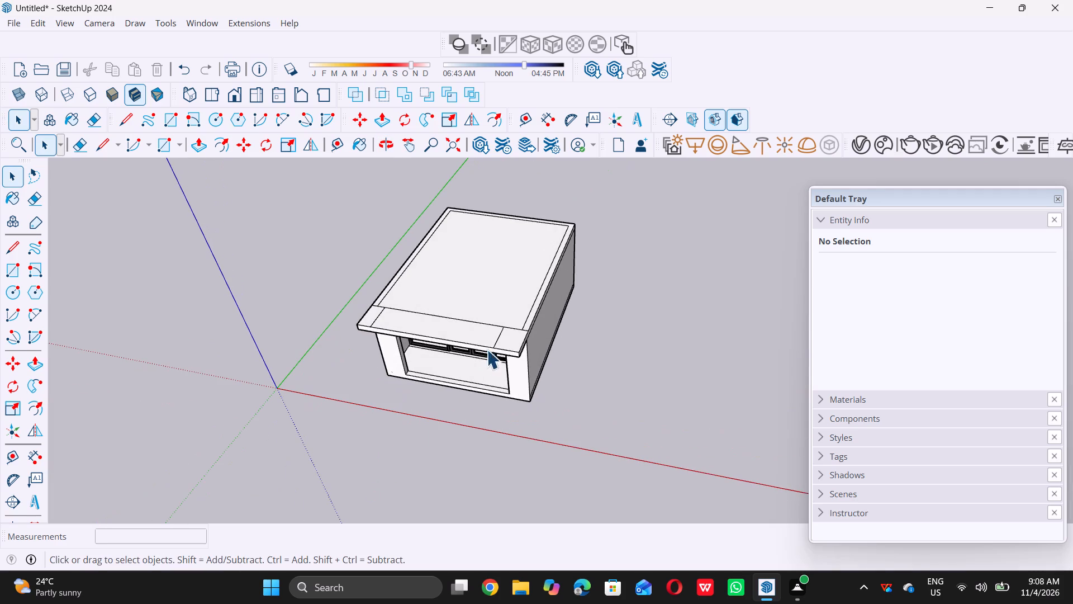
pyautogui.moveTo(526, 327); pyautogui.dragTo(327, 425, button='middle')
pyautogui.moveTo(503, 259); pyautogui.dragTo(489, 266, button='middle')
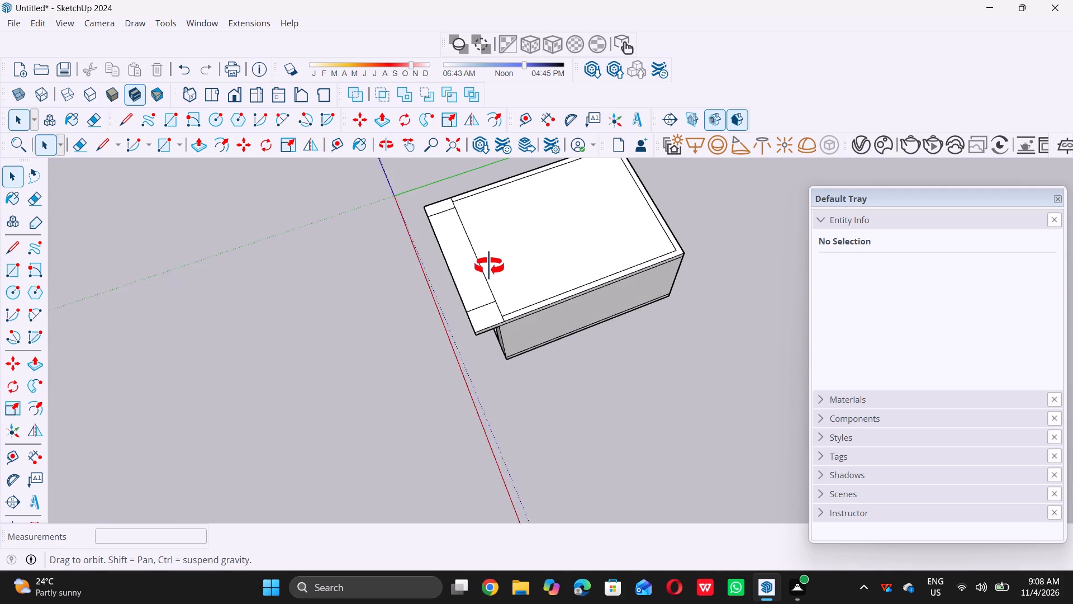
pyautogui.moveTo(489, 266); pyautogui.dragTo(452, 279, button='middle')
pyautogui.middleClick(433, 281)
pyautogui.scroll(6, 462, 228)
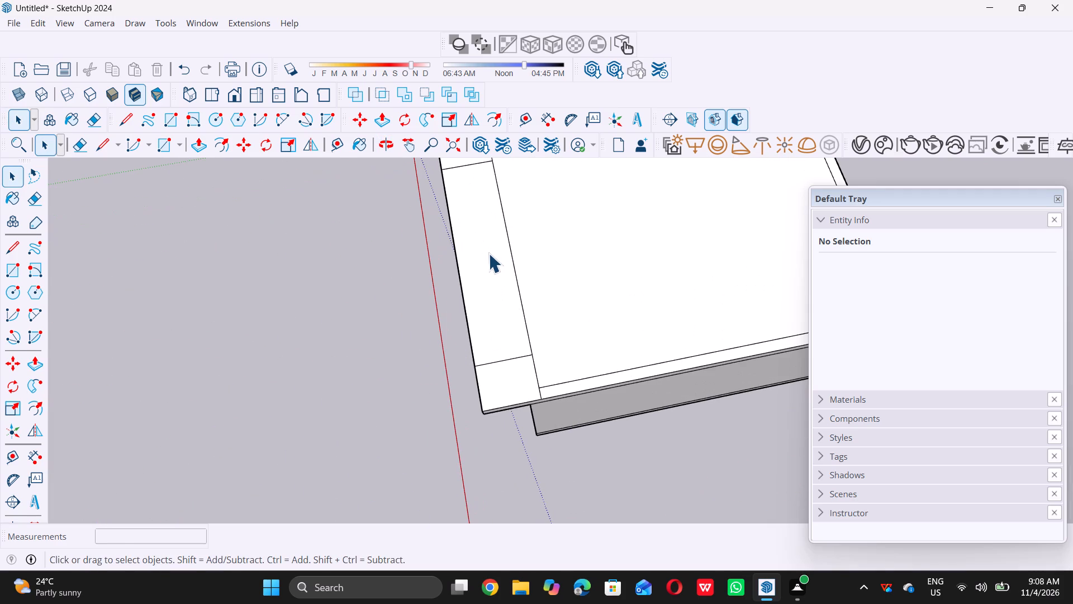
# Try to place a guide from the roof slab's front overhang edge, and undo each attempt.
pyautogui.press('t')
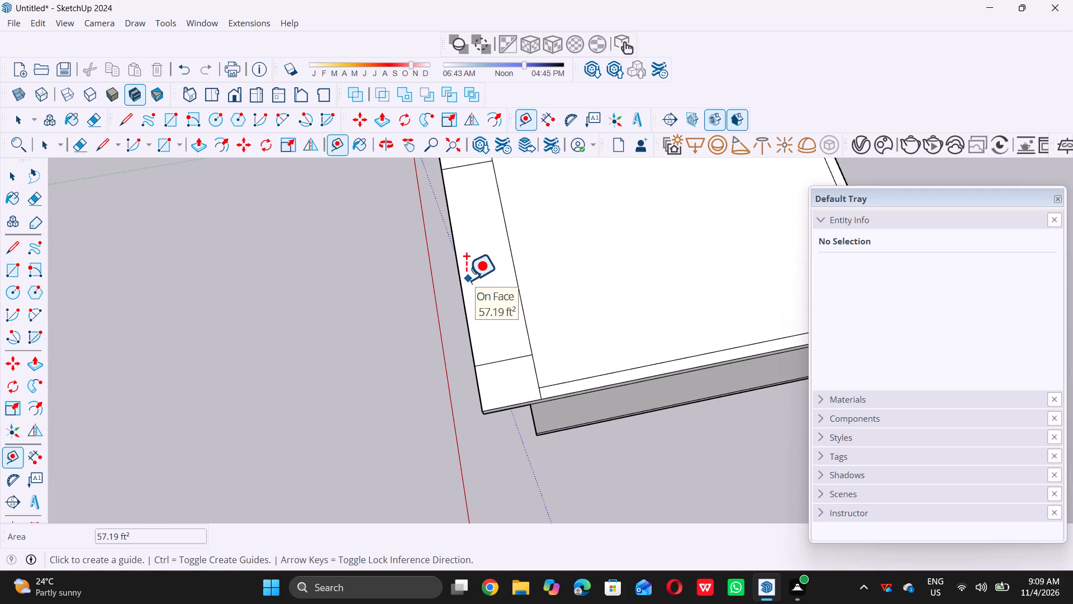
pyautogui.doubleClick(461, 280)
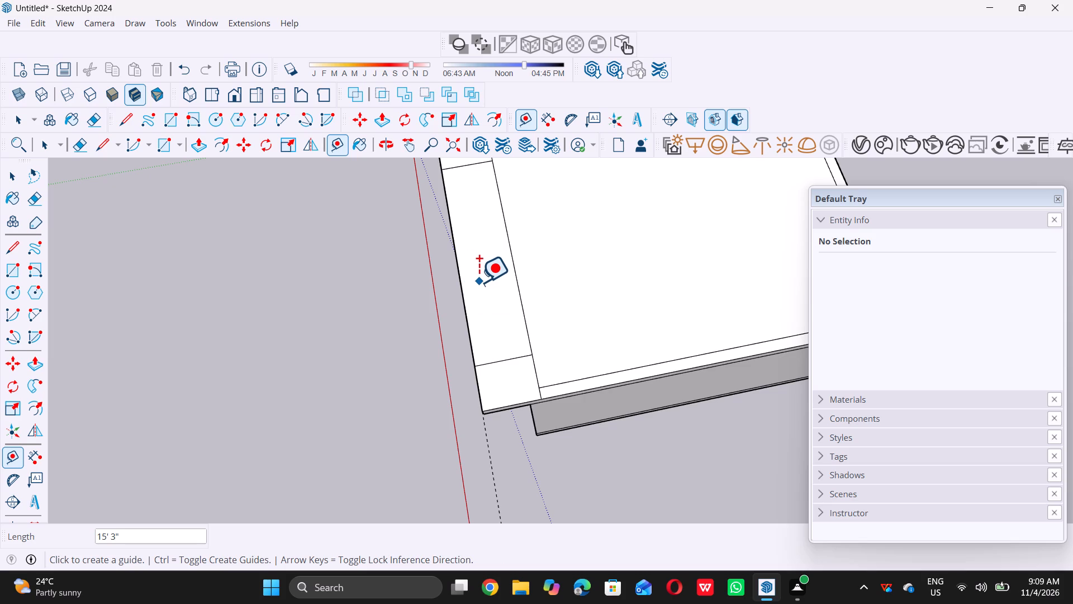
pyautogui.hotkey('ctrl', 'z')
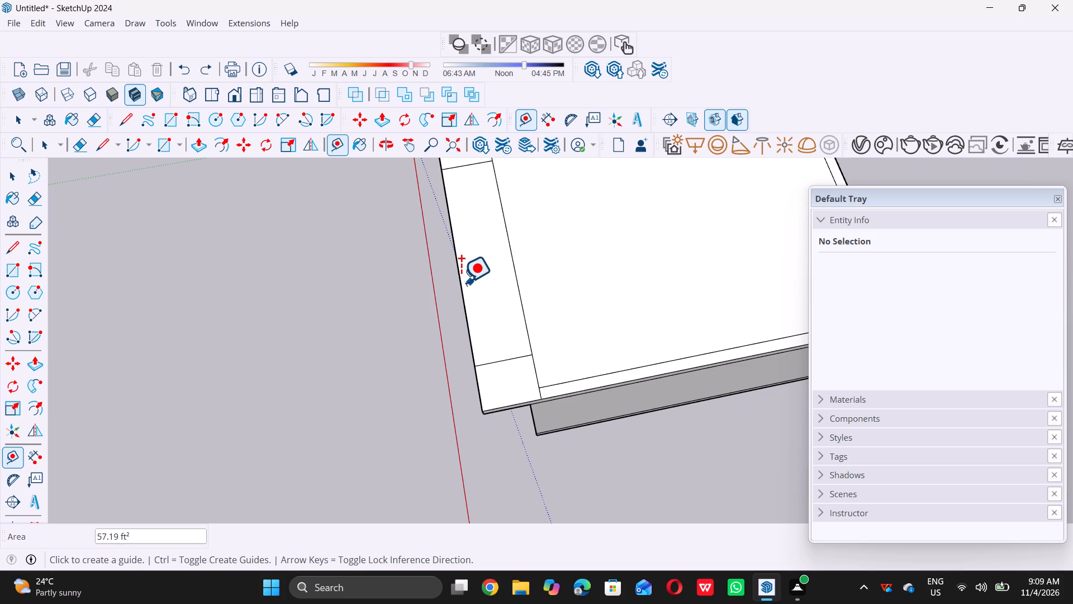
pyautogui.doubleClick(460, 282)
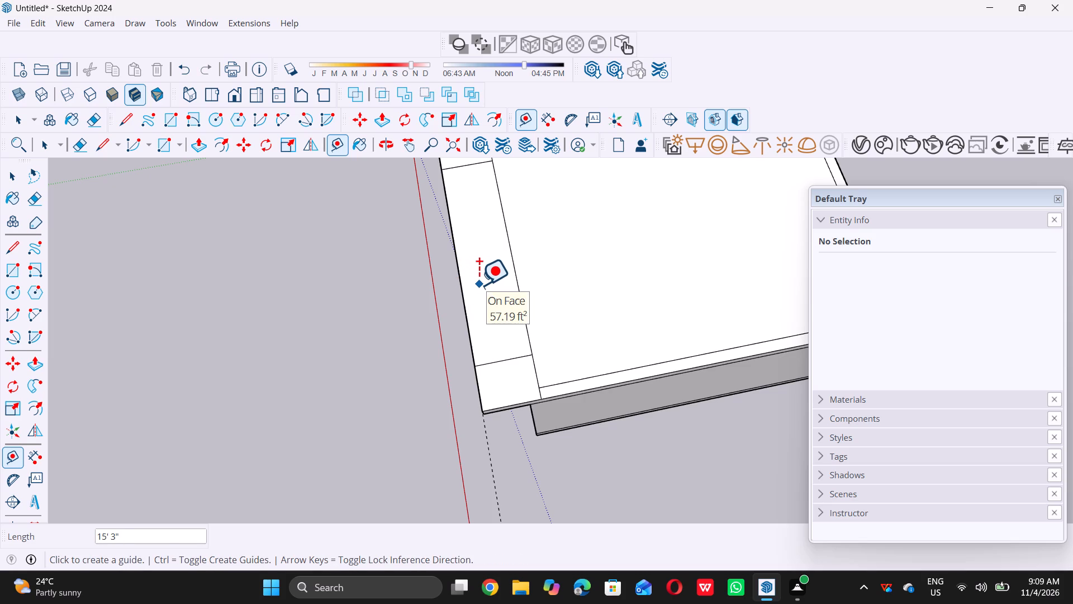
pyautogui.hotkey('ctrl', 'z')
# Place a guide line on the roof slab parallel to the front overhang edge, offset 9" inward.
pyautogui.click(460, 282)
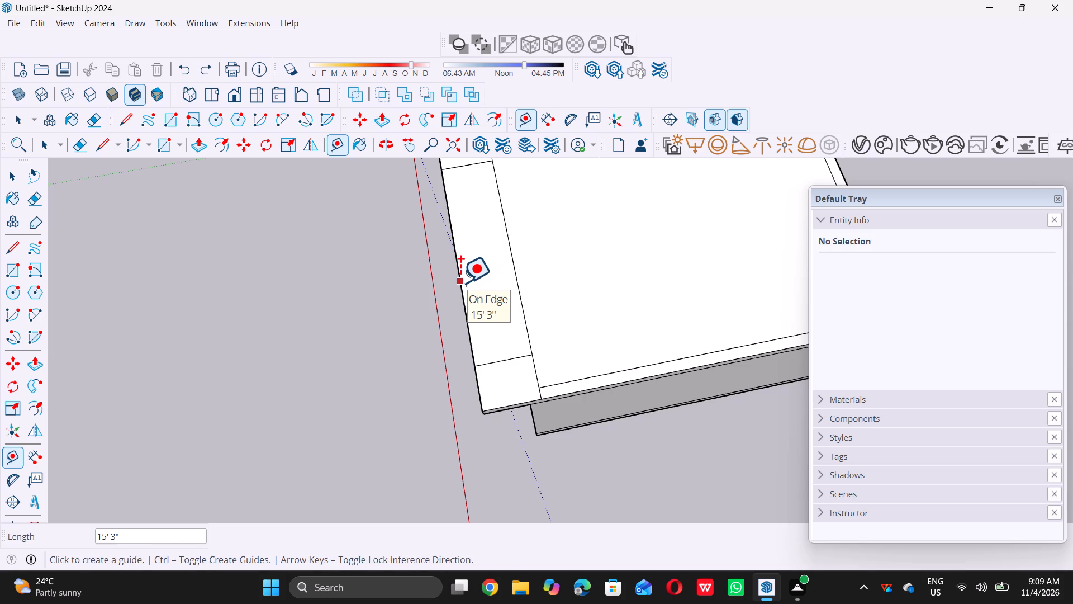
pyautogui.press('9')
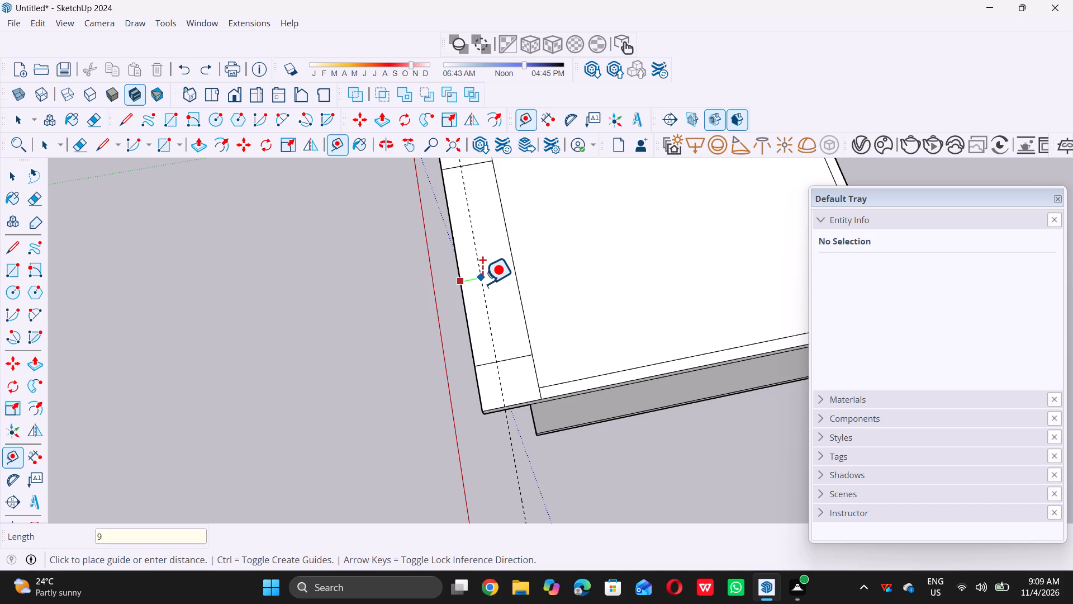
pyautogui.hotkey('shift', '"')
pyautogui.press('Return')
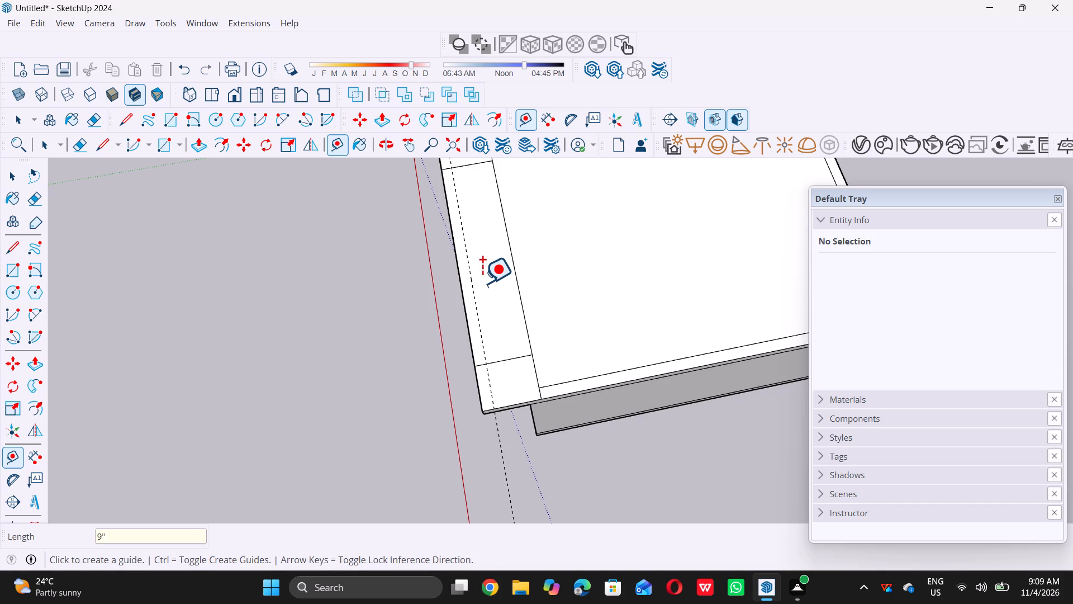
pyautogui.press('space')
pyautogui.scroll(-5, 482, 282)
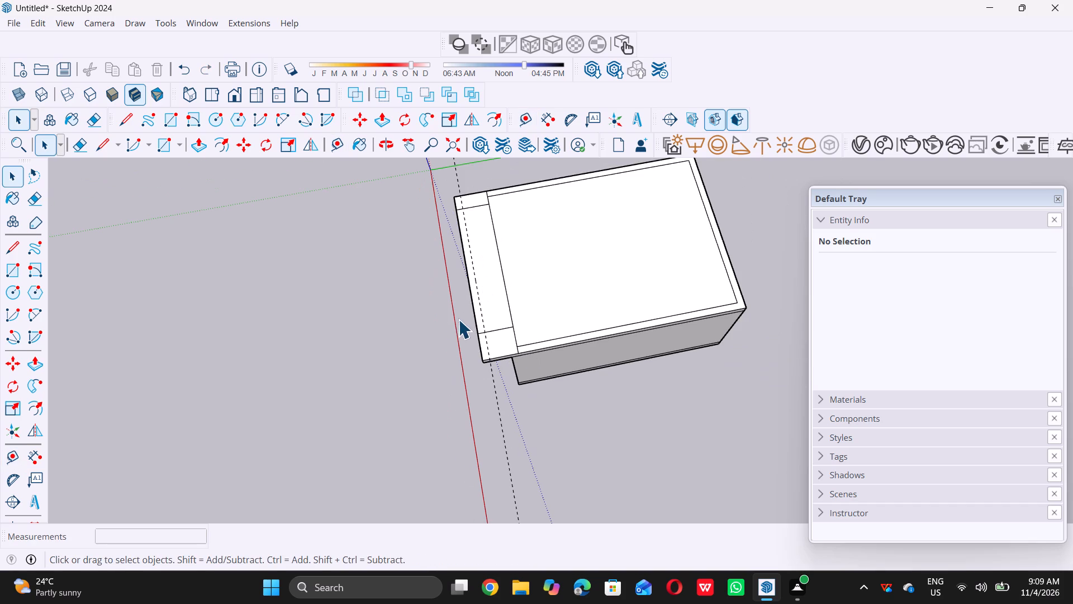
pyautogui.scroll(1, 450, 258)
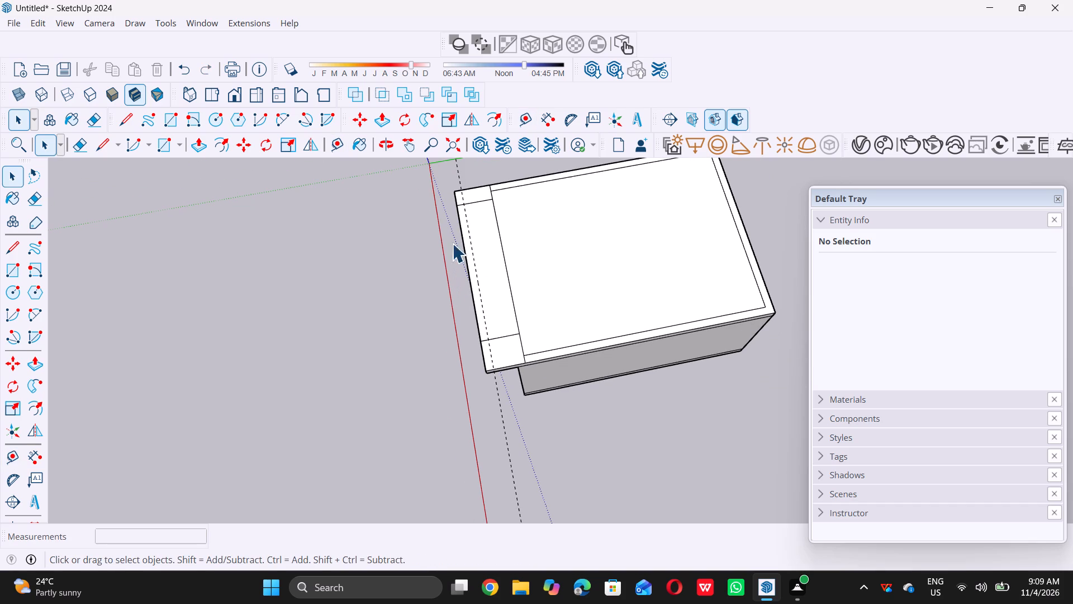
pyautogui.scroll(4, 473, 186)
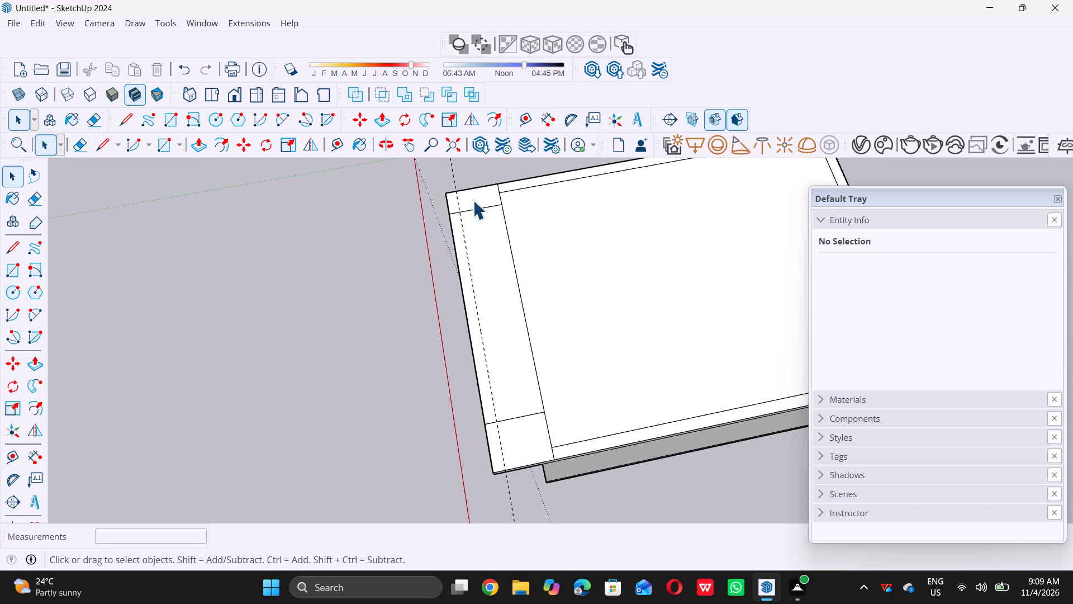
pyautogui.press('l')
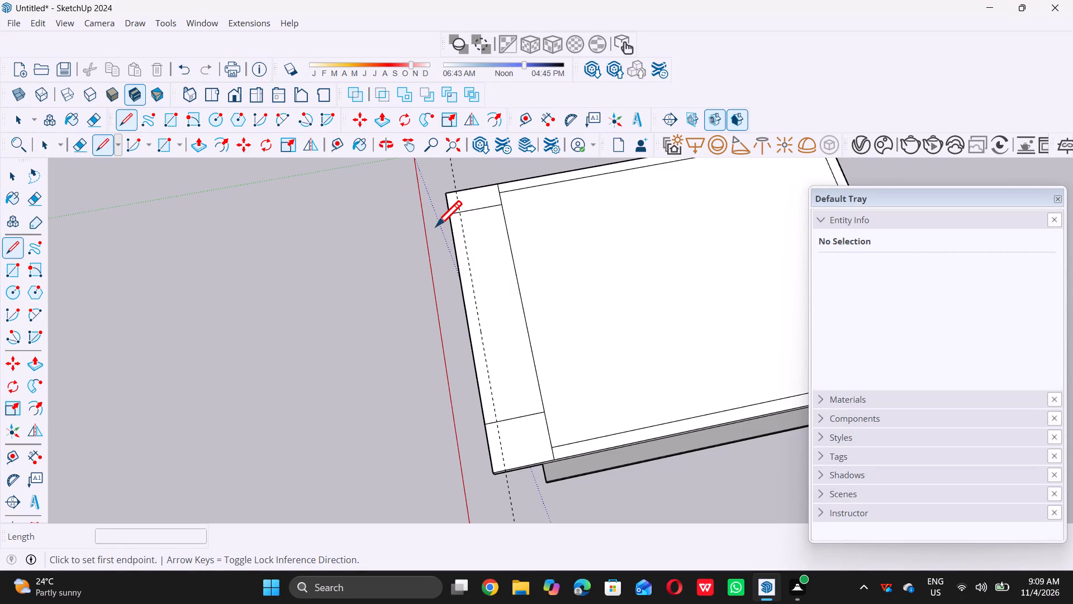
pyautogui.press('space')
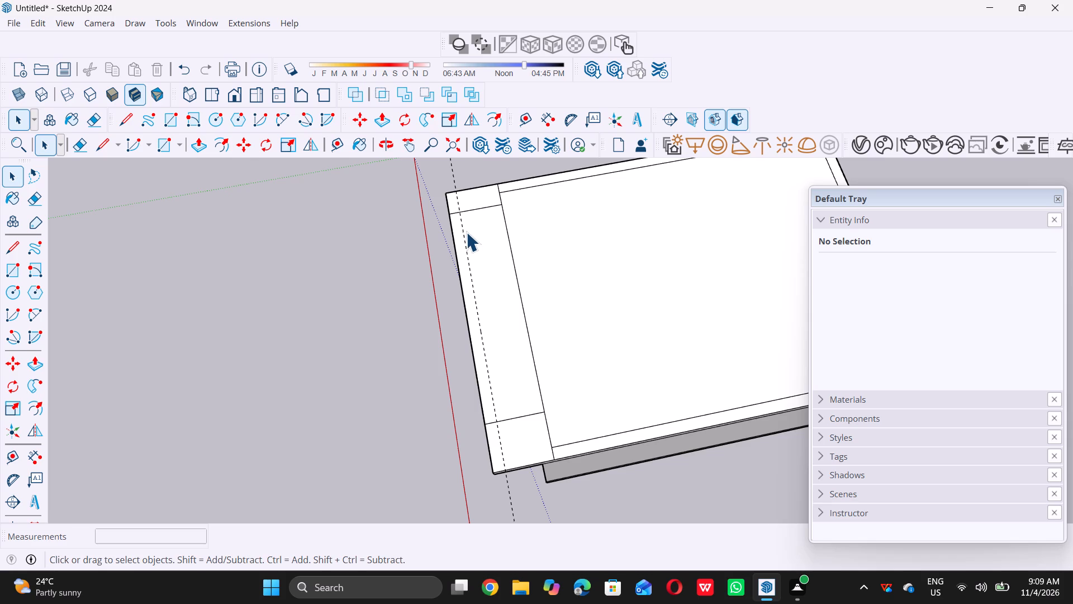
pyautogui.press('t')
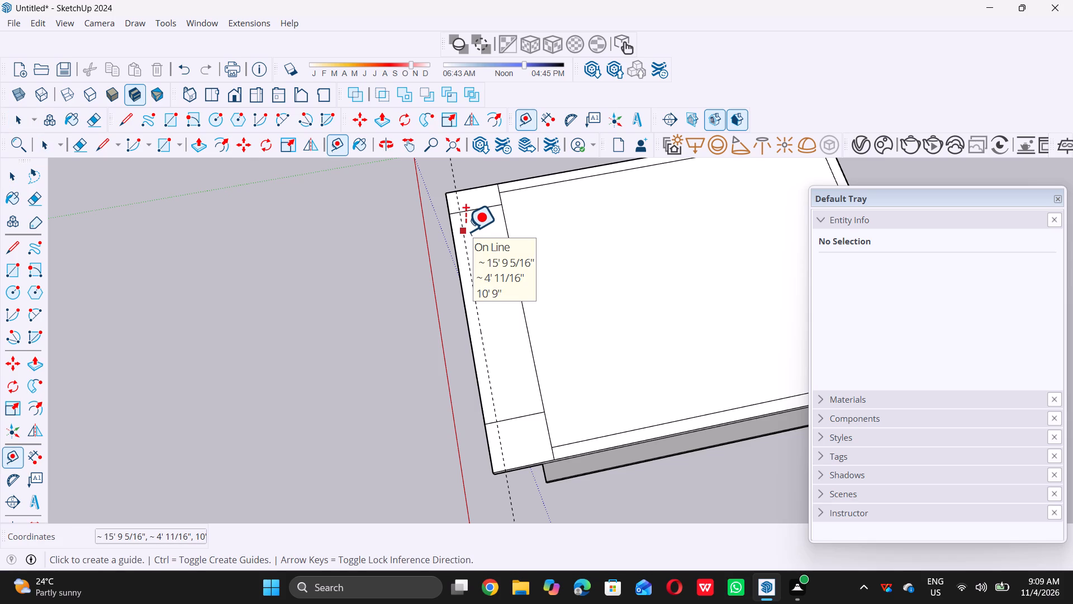
# Draw a 9" by 20' rectangle on the roof slab between the guide line and the front overhang edge.
pyautogui.press('r')
pyautogui.scroll(1, 455, 196)
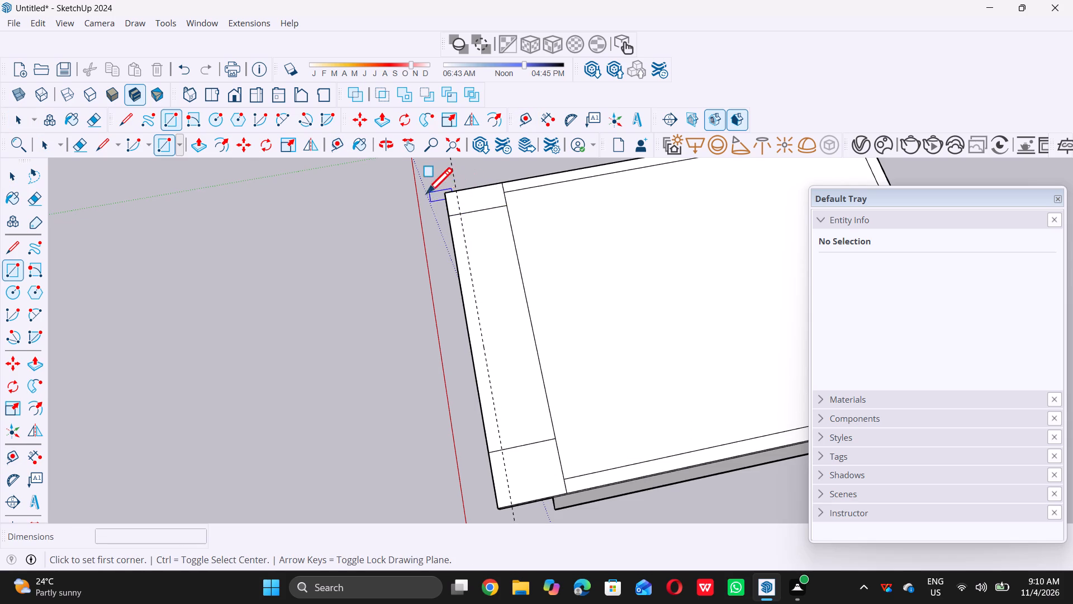
pyautogui.scroll(13, 442, 197)
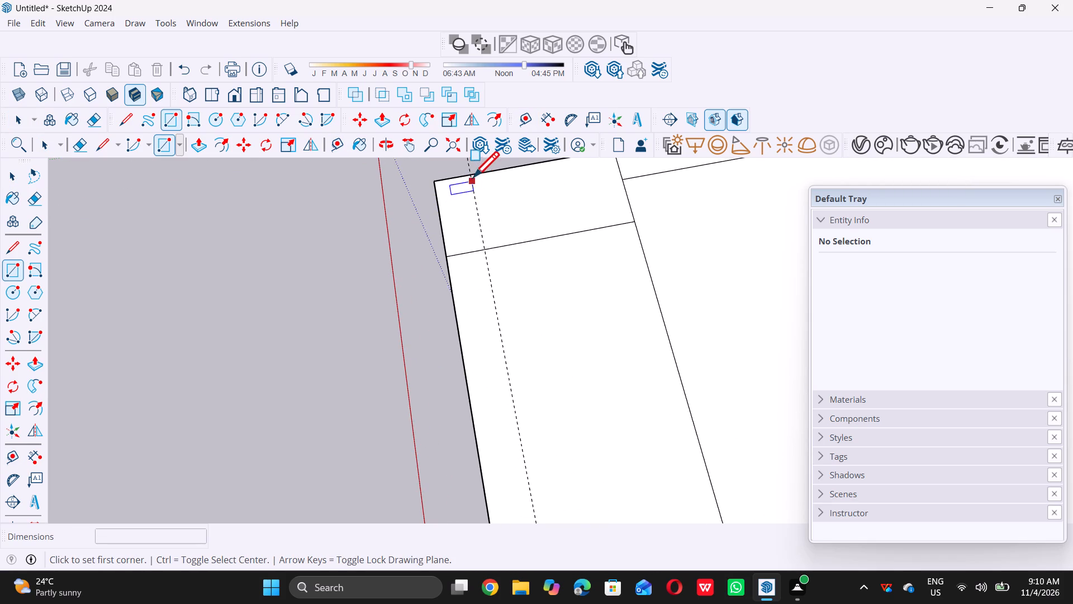
pyautogui.doubleClick(474, 176)
pyautogui.scroll(-9, 474, 176)
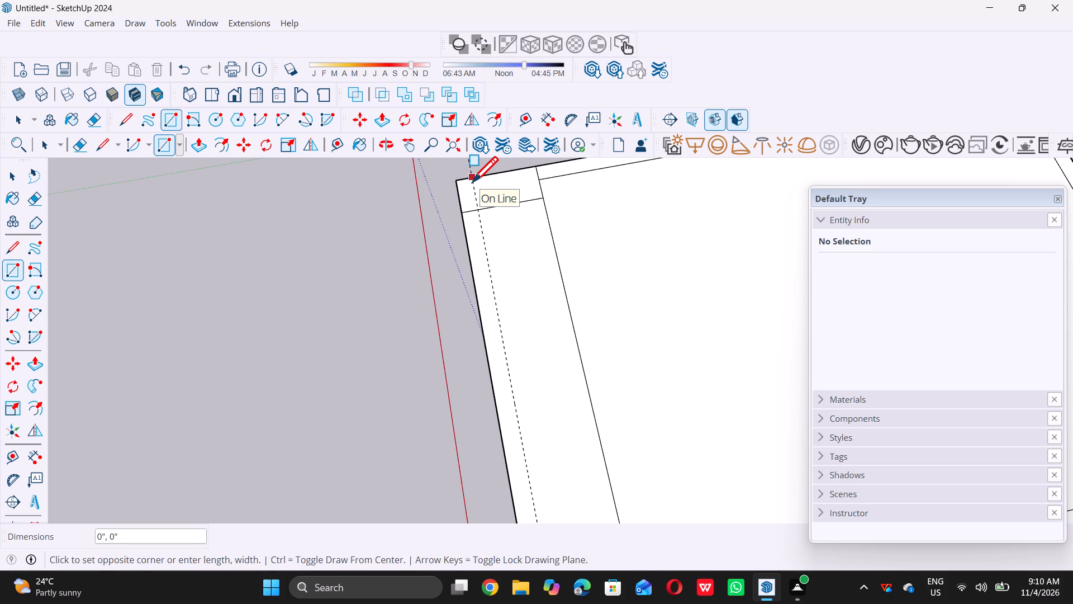
pyautogui.scroll(-5, 472, 182)
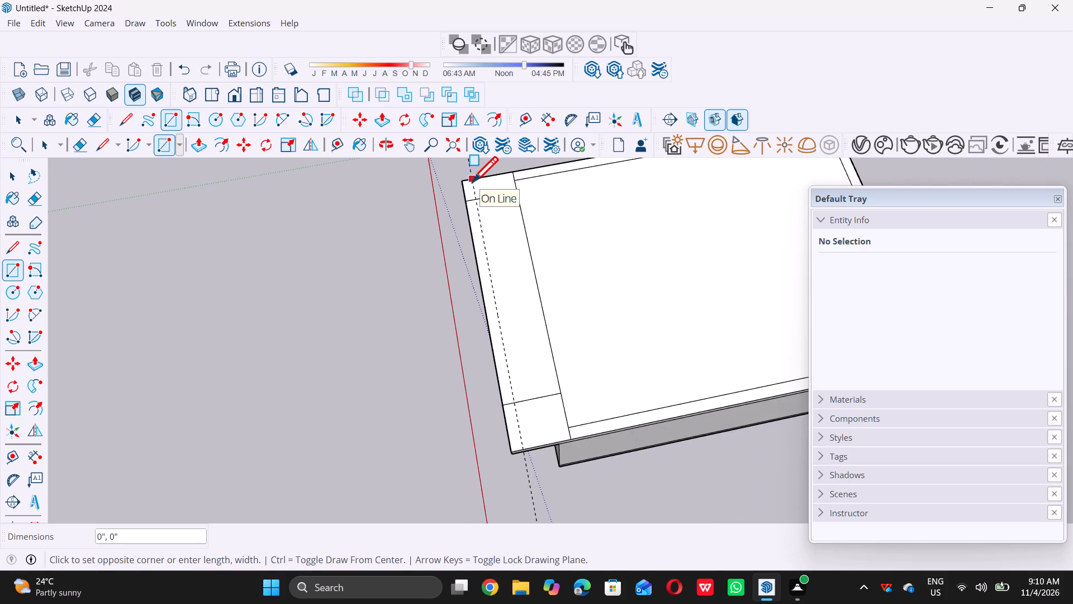
pyautogui.scroll(-3, 472, 182)
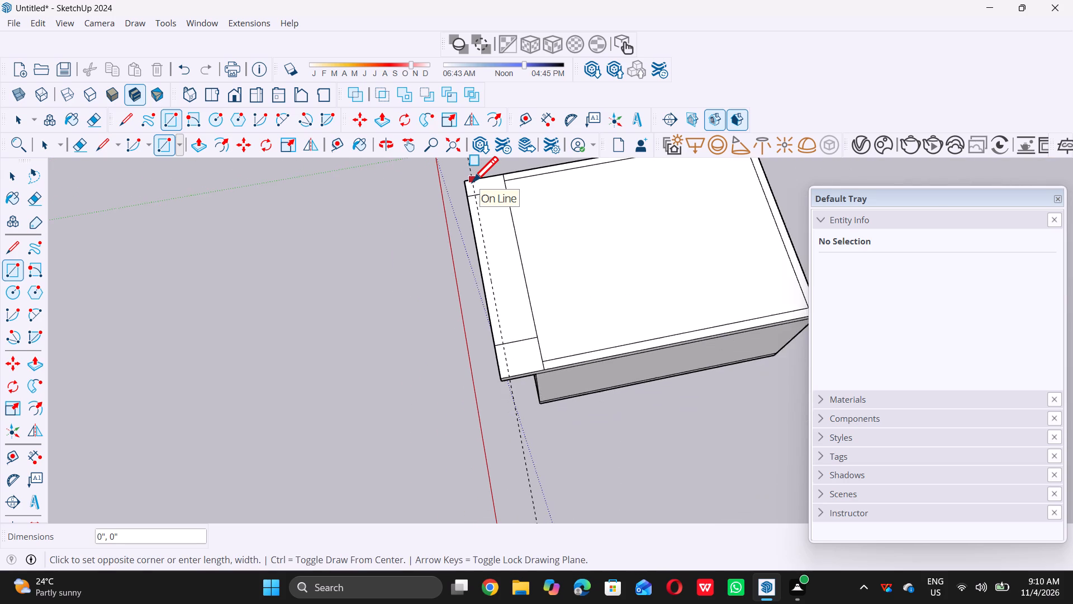
pyautogui.scroll(-1, 472, 182)
pyautogui.scroll(3, 491, 297)
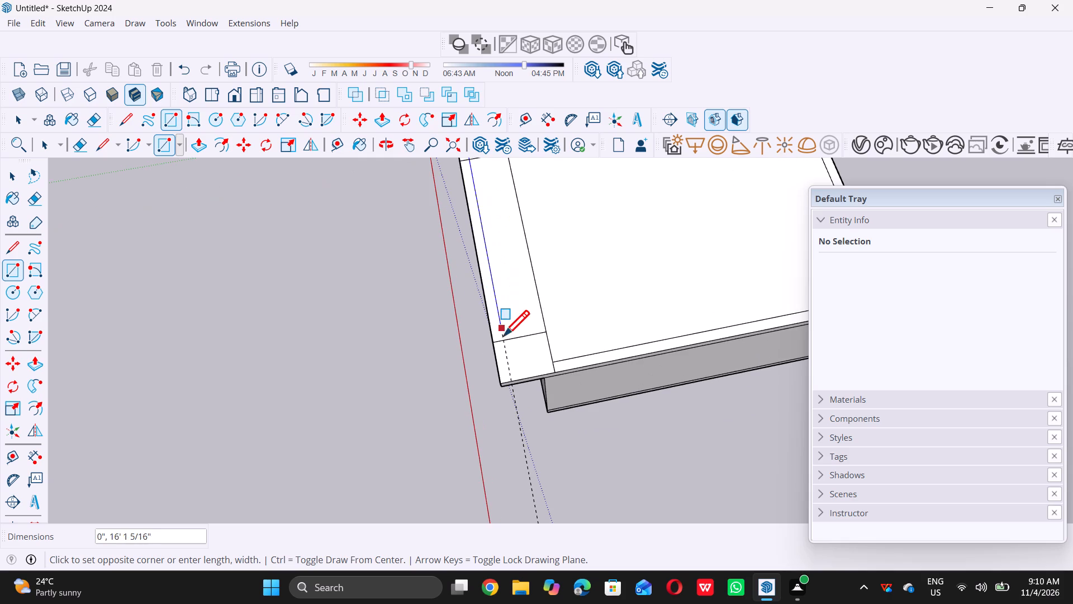
pyautogui.scroll(6, 507, 365)
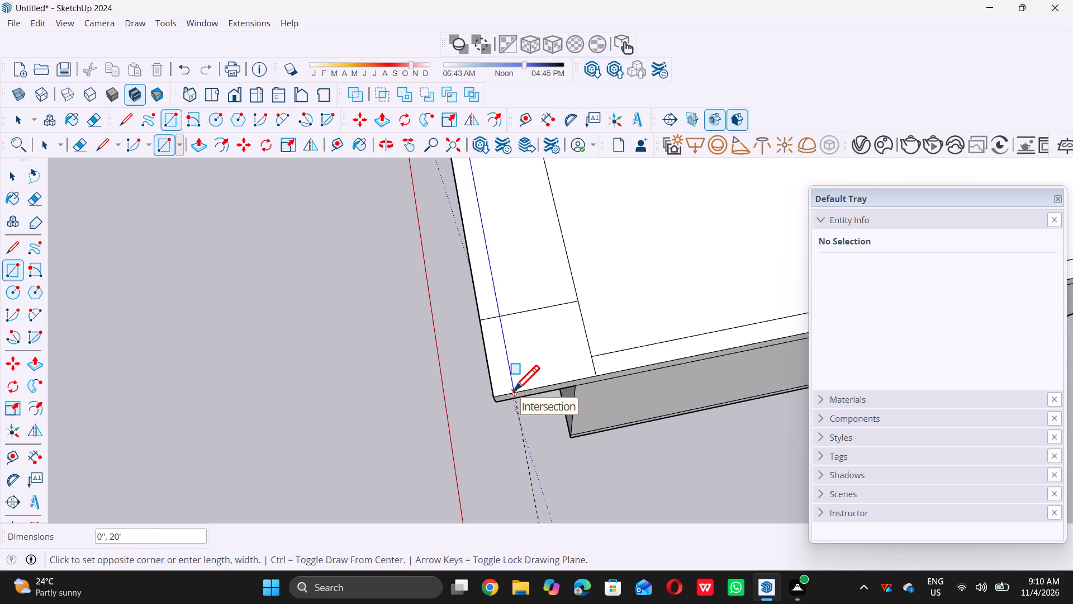
pyautogui.doubleClick(514, 390)
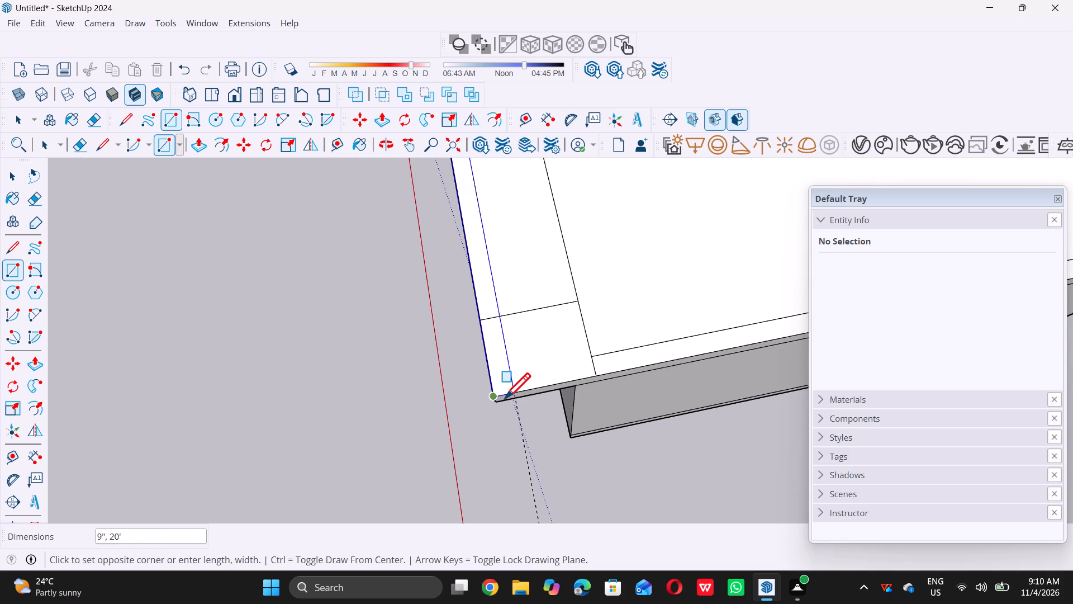
pyautogui.tripleClick(500, 399)
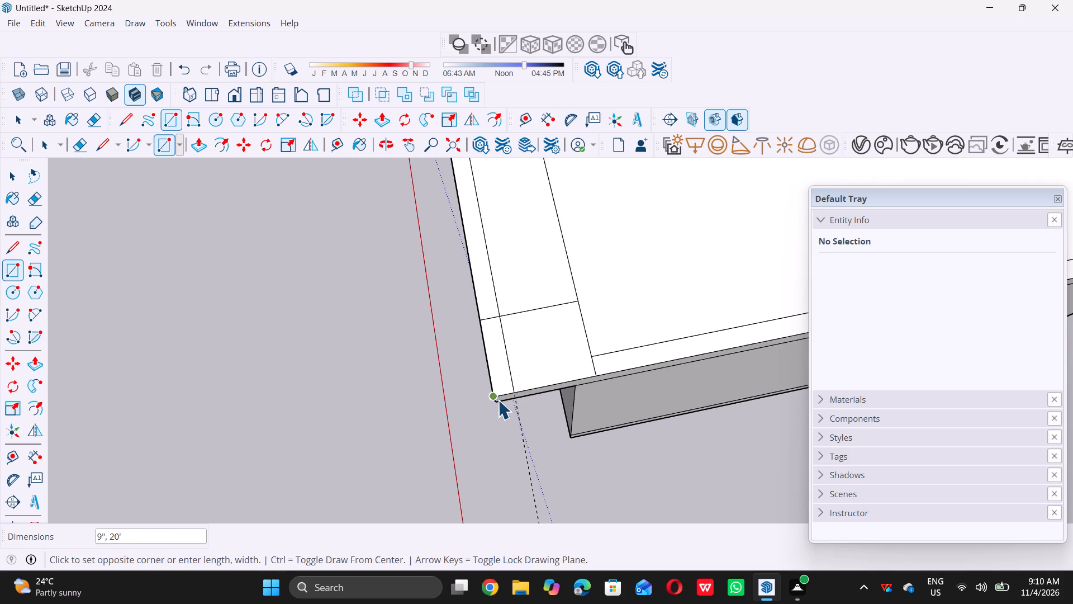
pyautogui.press('space')
# Delete all guide lines from the model.
pyautogui.scroll(-20, 498, 400)
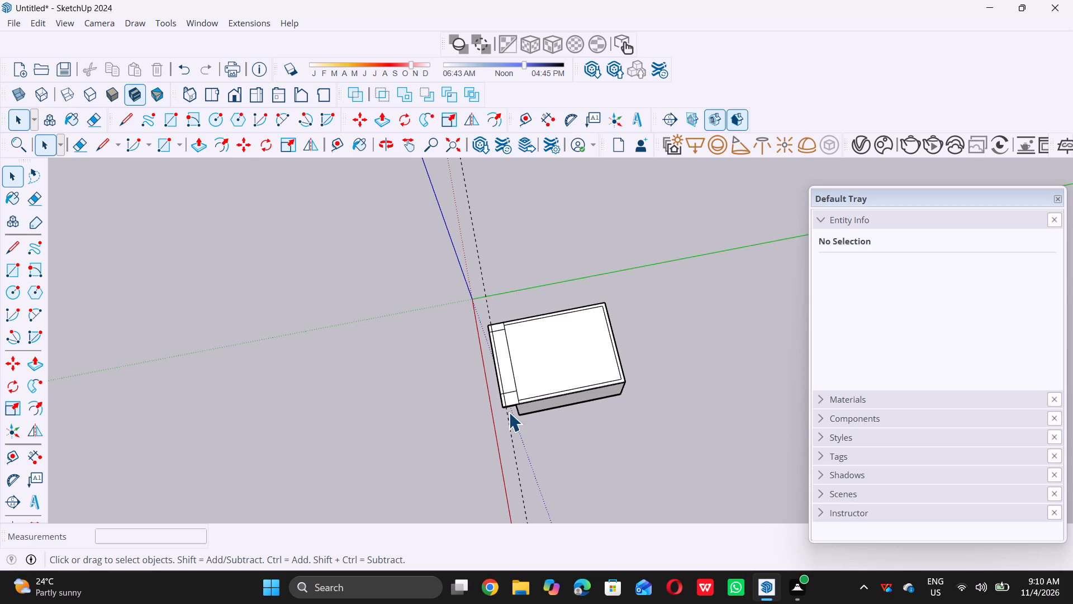
pyautogui.scroll(-4, 509, 411)
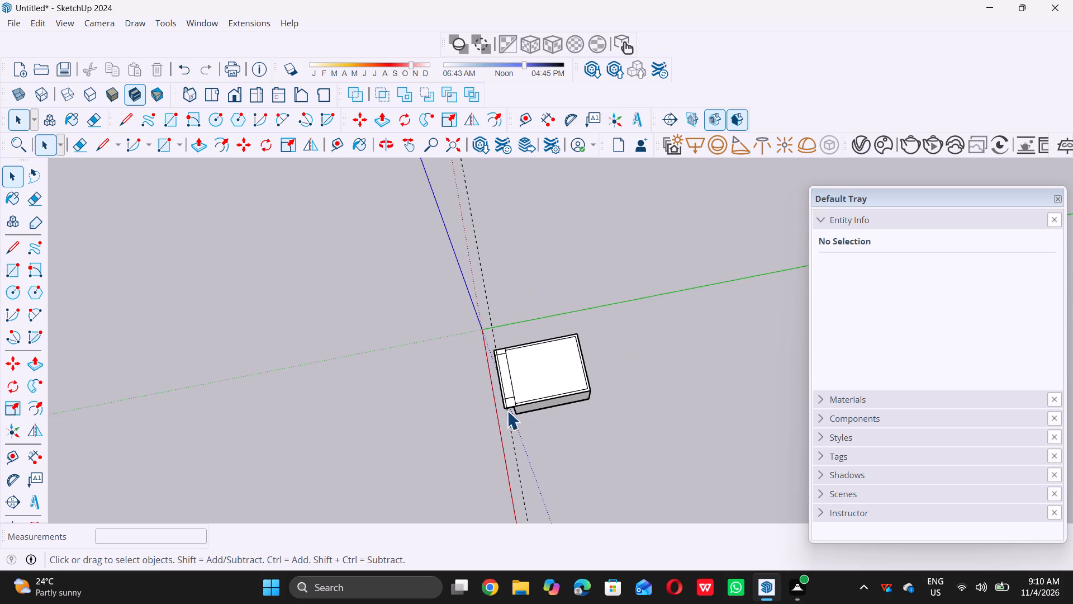
pyautogui.moveTo(474, 423); pyautogui.dragTo(502, 376, button='middle')
pyautogui.scroll(1, 502, 376)
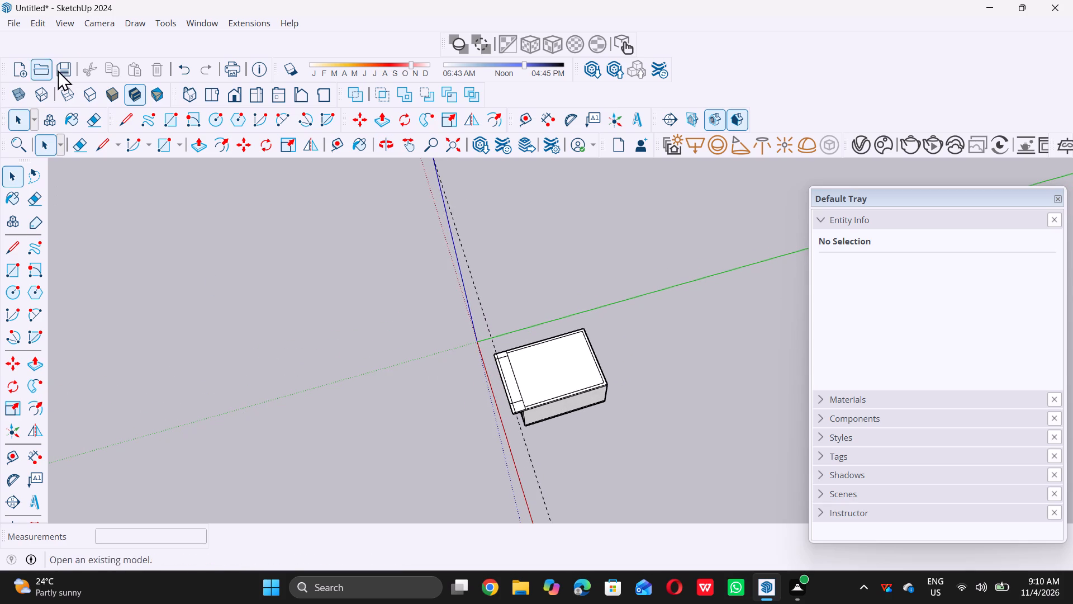
pyautogui.doubleClick(44, 22)
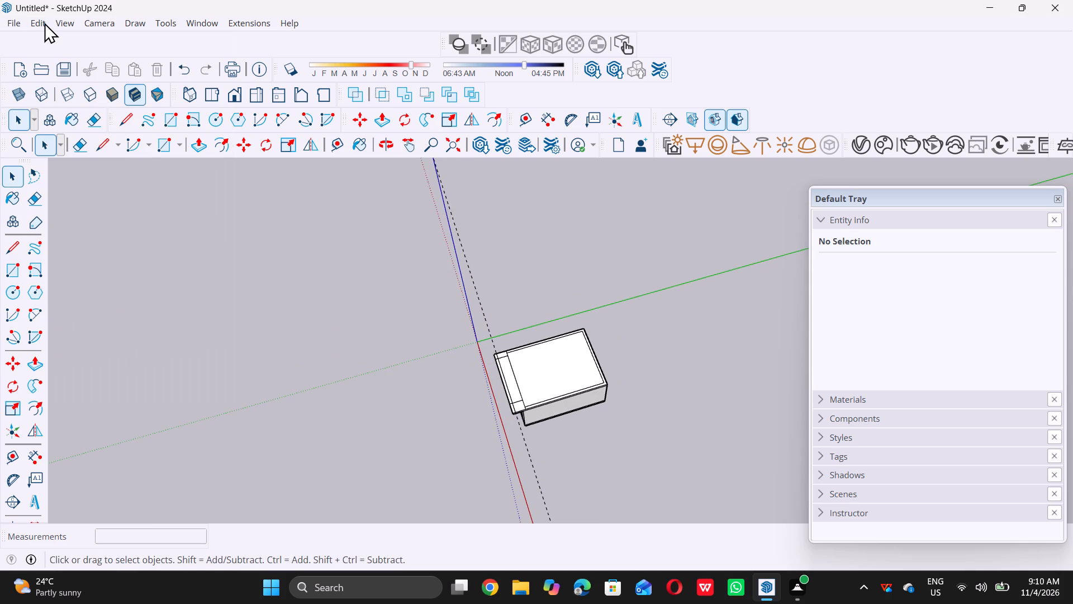
pyautogui.tripleClick(44, 22)
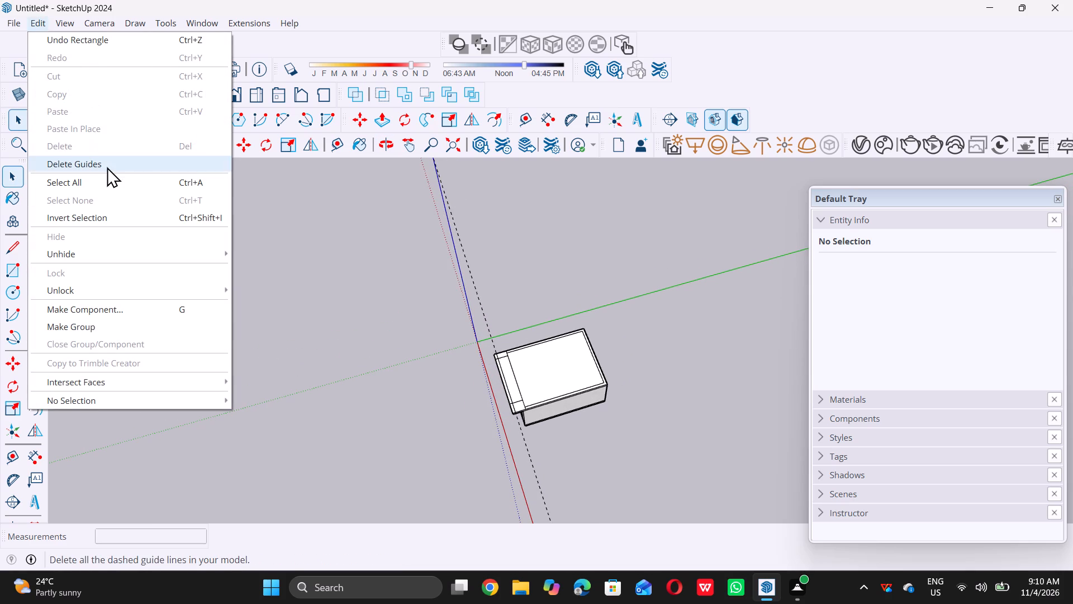
pyautogui.click(107, 167)
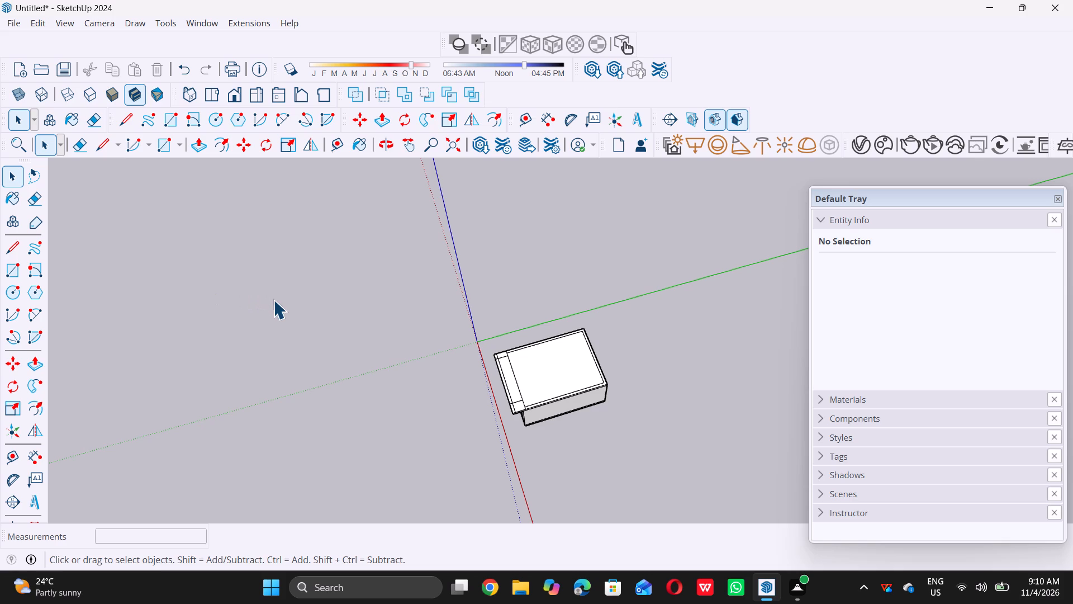
# Erase the old front wall line and the overhang's two cross lines inward of the 9" front strip.
pyautogui.scroll(-3, 287, 297)
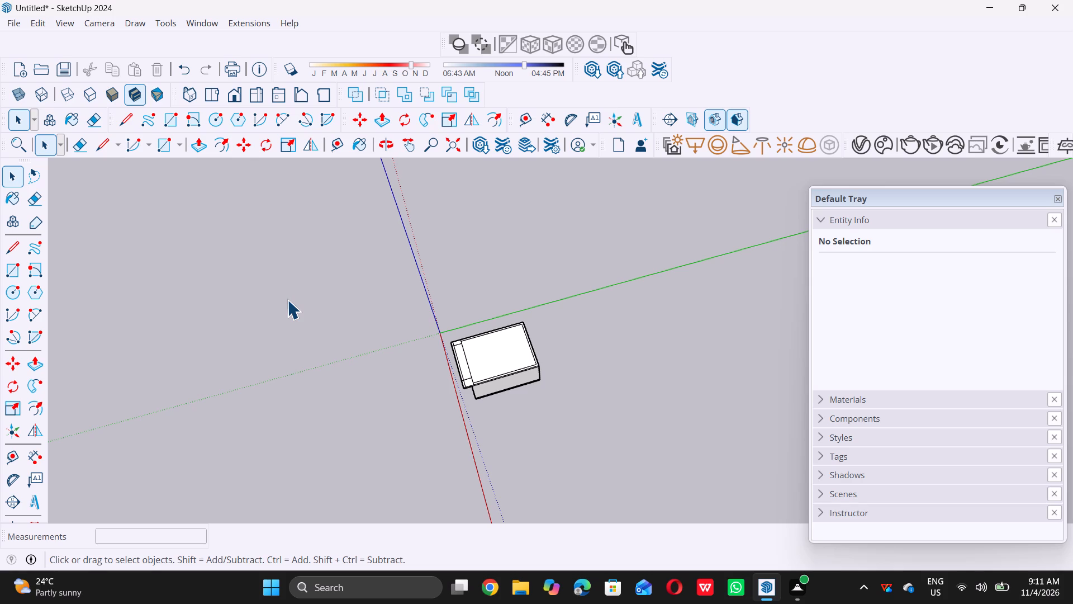
pyautogui.scroll(-5, 276, 303)
pyautogui.scroll(7, 424, 362)
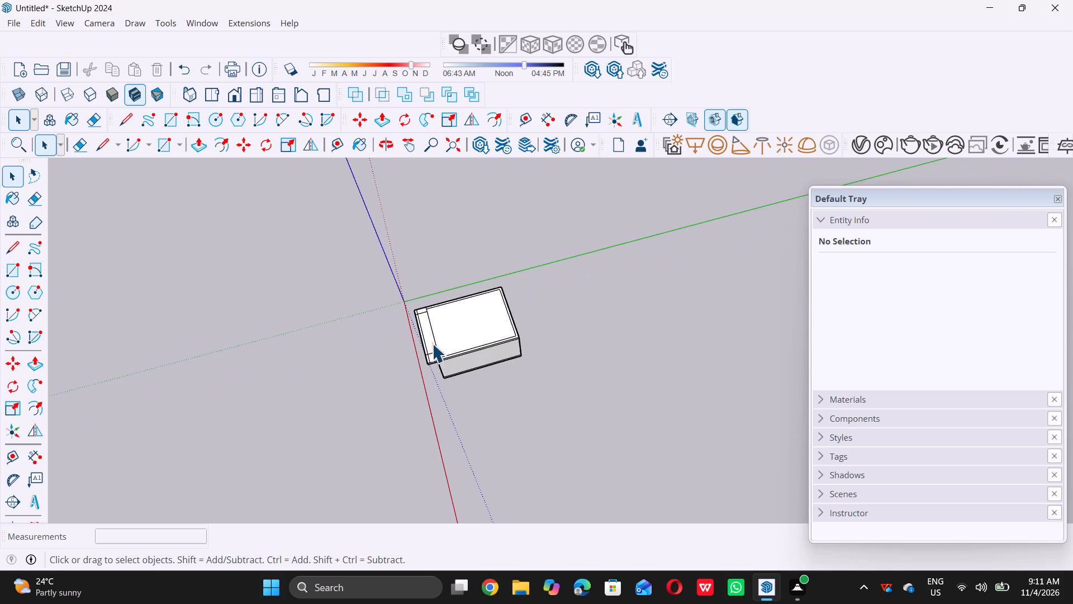
pyautogui.scroll(13, 432, 341)
pyautogui.scroll(7, 410, 279)
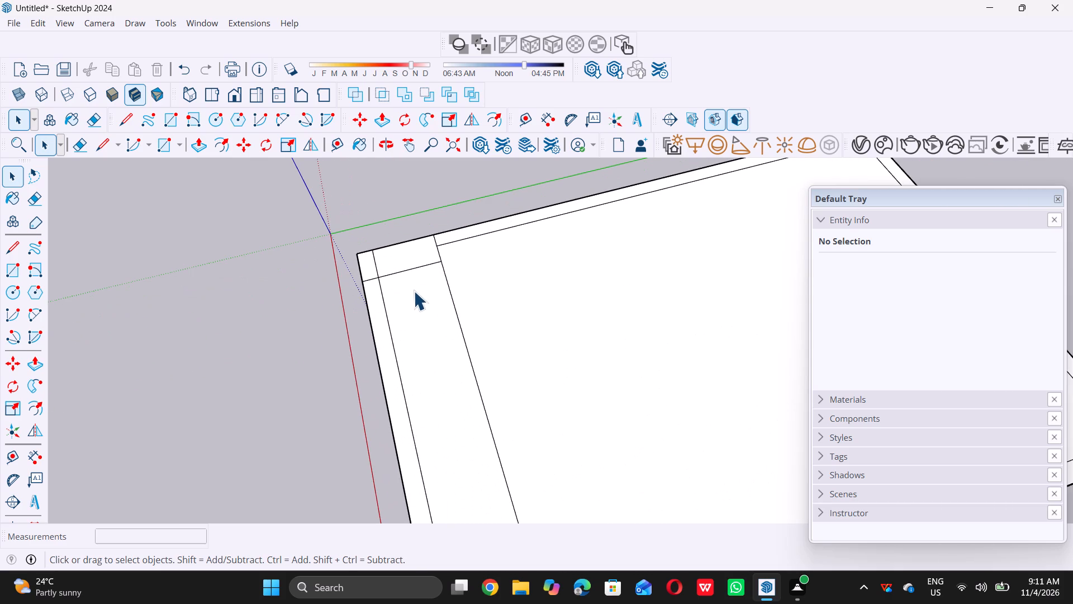
pyautogui.press('e')
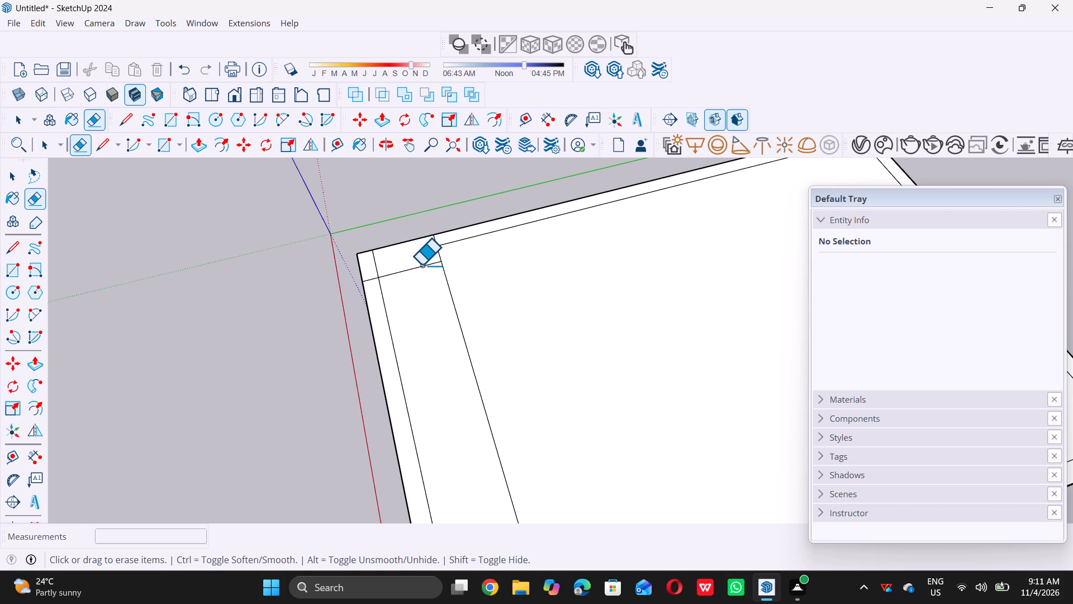
pyautogui.doubleClick(421, 265)
pyautogui.click(451, 292)
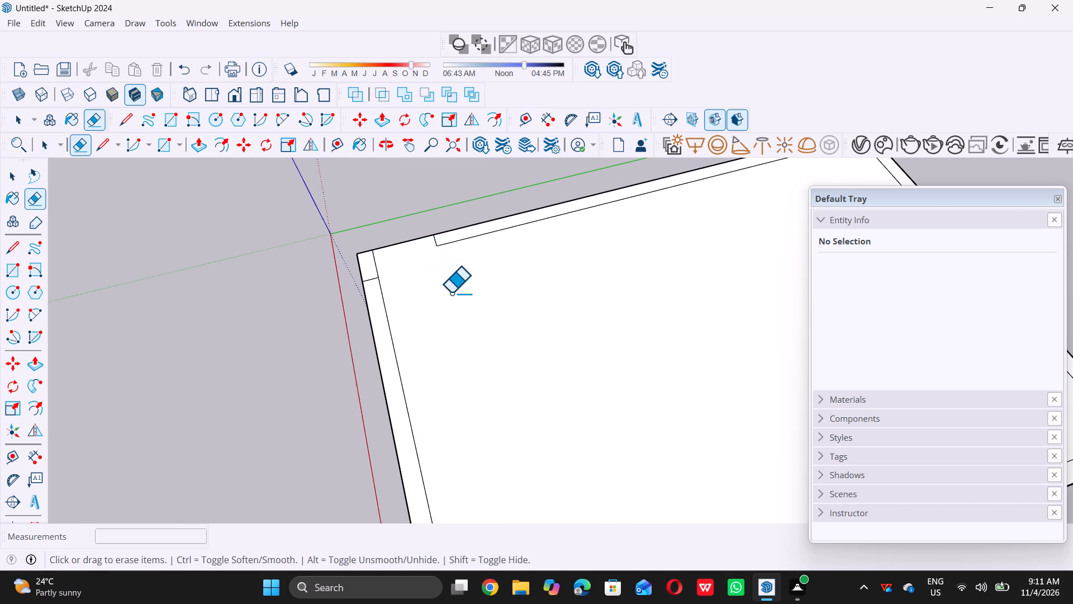
pyautogui.scroll(-8, 451, 292)
pyautogui.scroll(5, 471, 423)
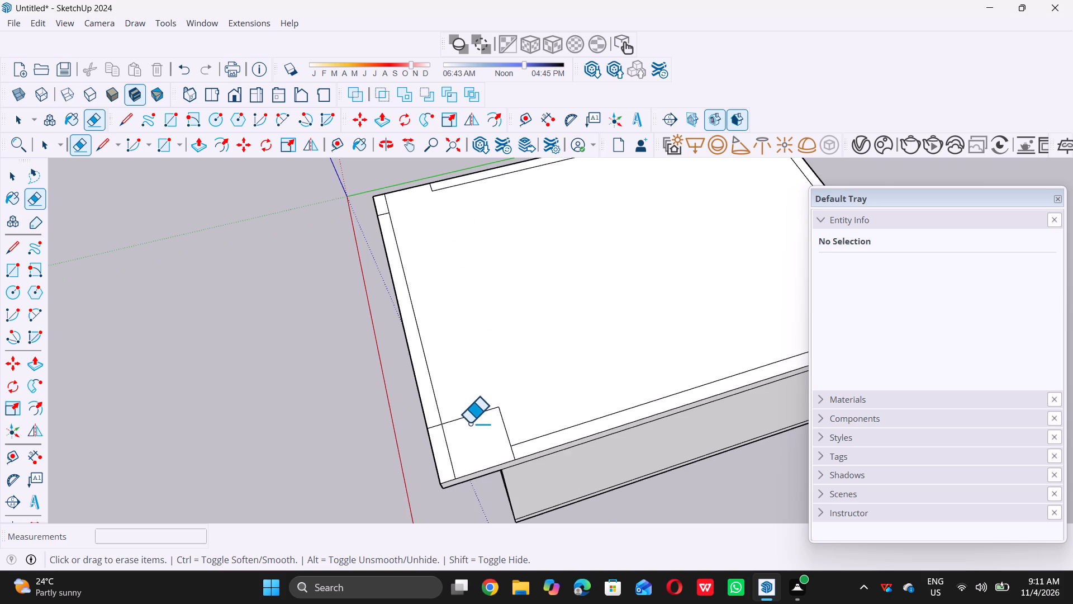
pyautogui.doubleClick(469, 414)
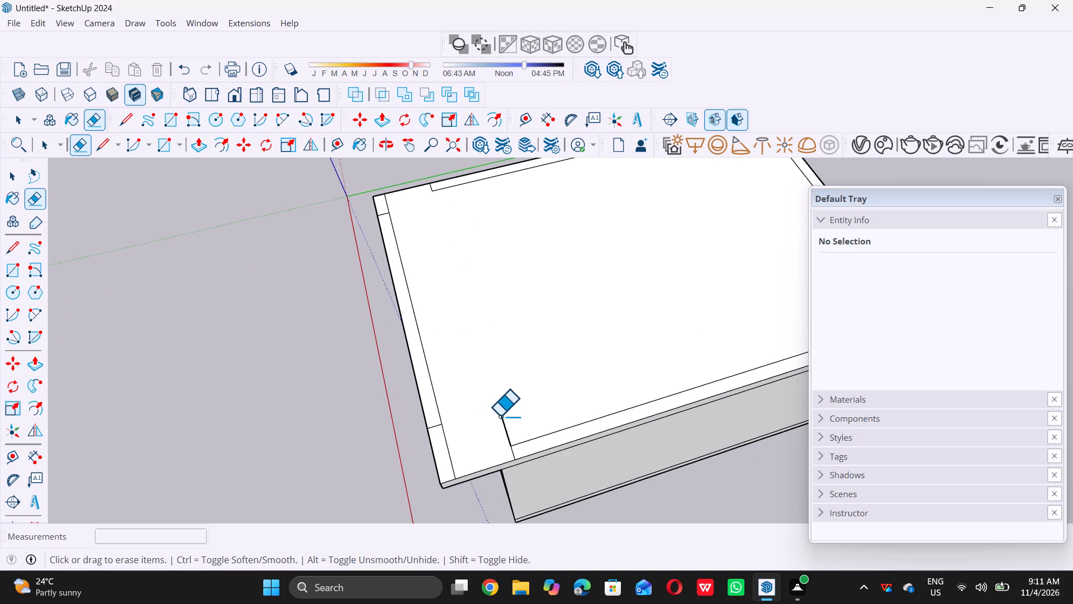
pyautogui.doubleClick(500, 415)
pyautogui.press('space')
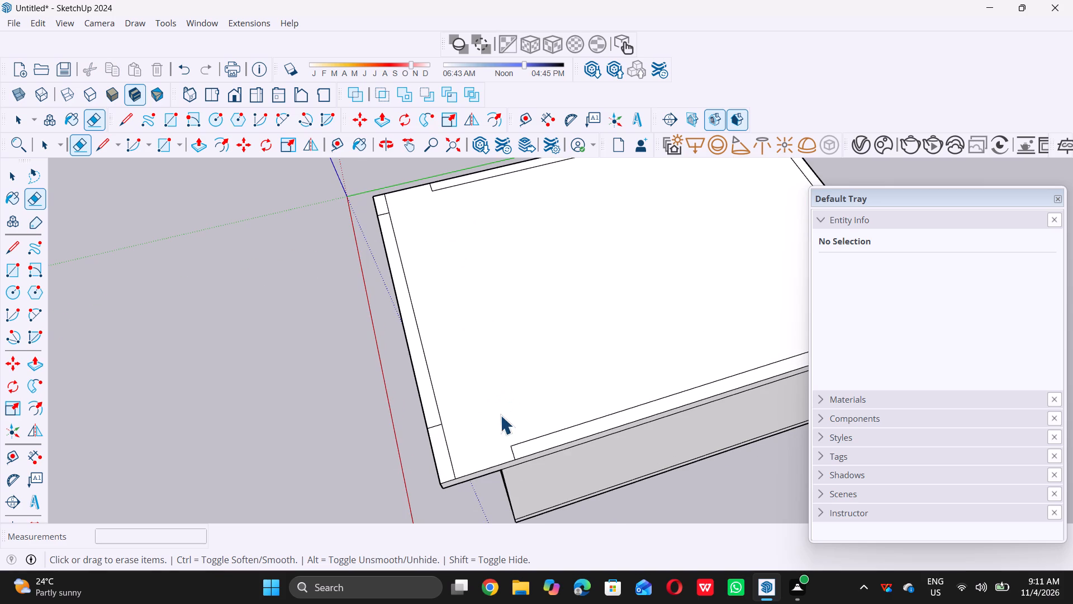
# Draw a 3' line extending the side strip's inner edge to the front strip, on the side nearest the green axis.
pyautogui.scroll(-11, 500, 415)
pyautogui.scroll(6, 507, 341)
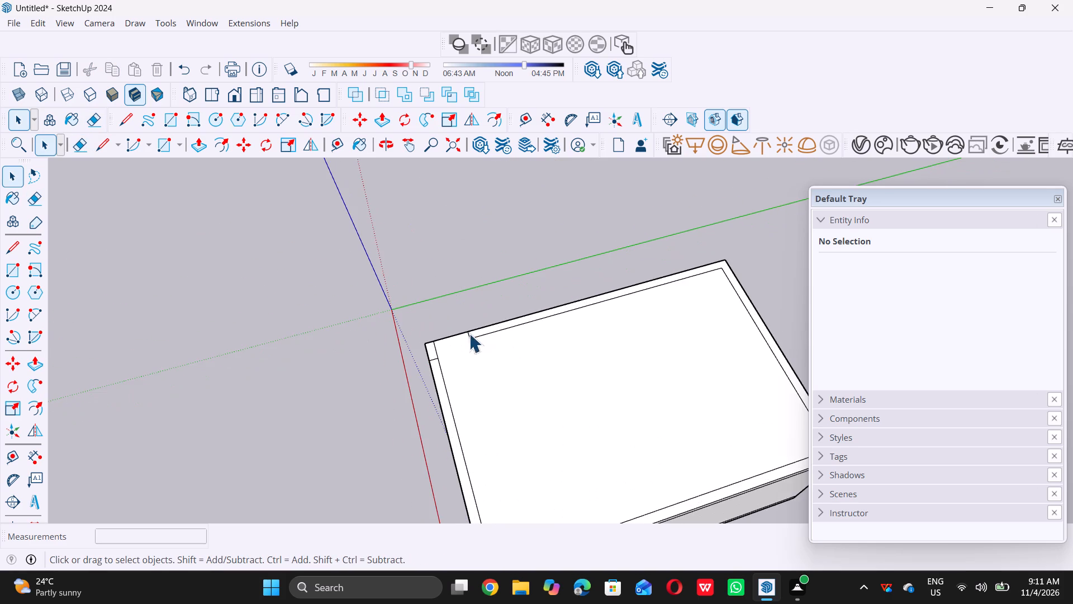
pyautogui.scroll(7, 459, 335)
pyautogui.press('l')
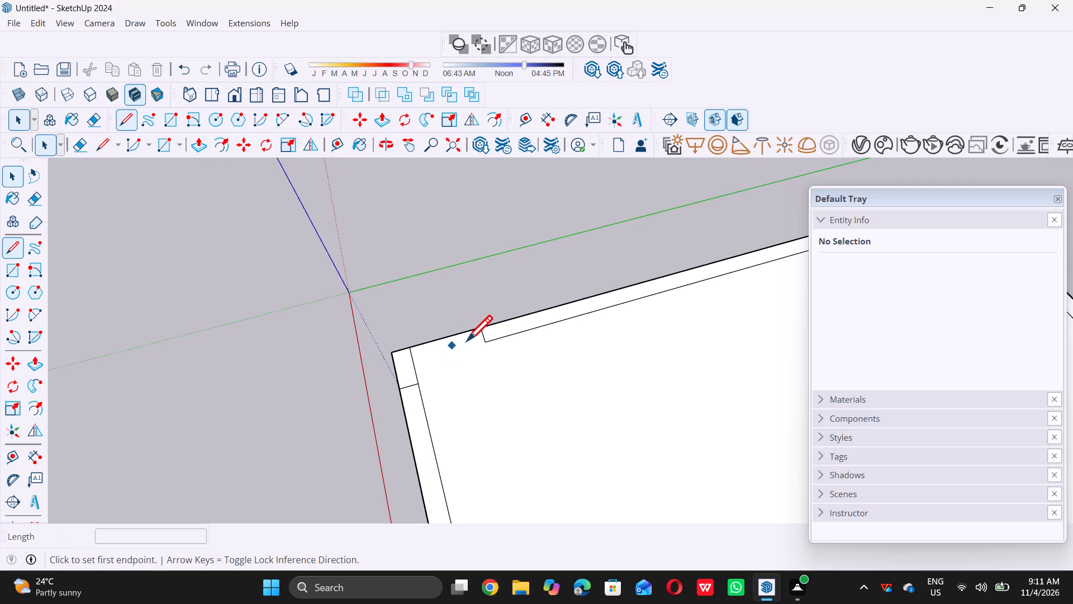
pyautogui.doubleClick(486, 343)
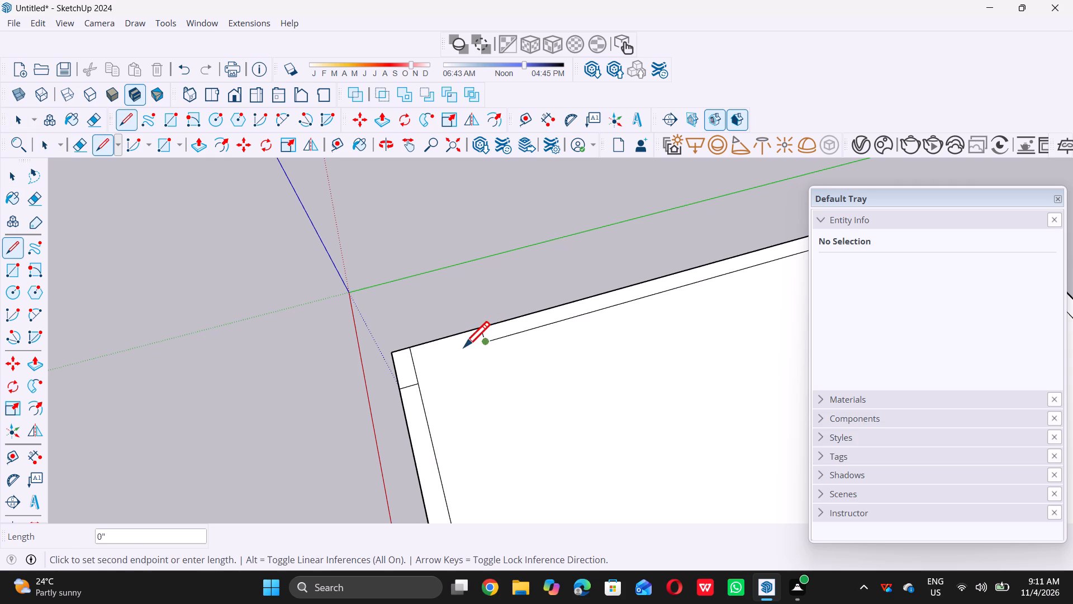
pyautogui.tripleClick(414, 362)
pyautogui.scroll(-14, 448, 360)
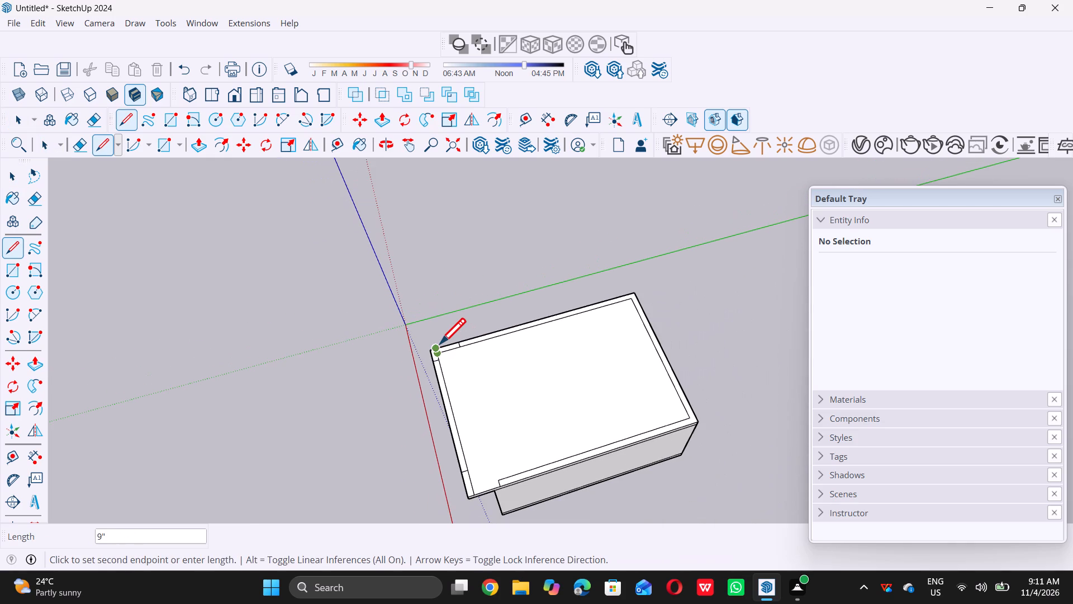
pyautogui.press('space')
# Draw a matching 3' line from the opposite side strip's inner corner to the front strip.
pyautogui.write('l')
pyautogui.scroll(-5, 453, 339)
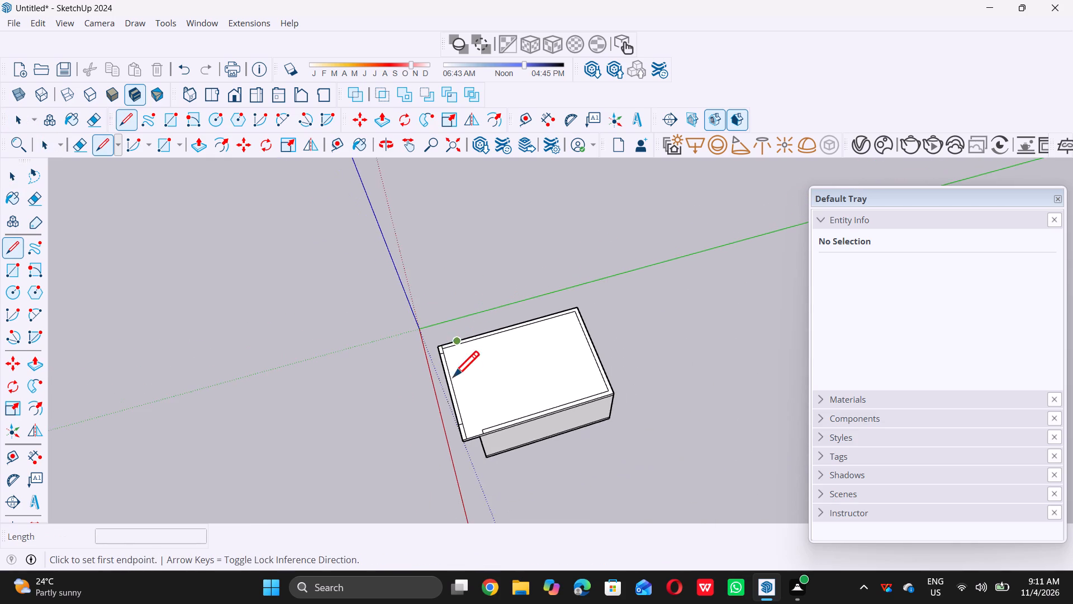
pyautogui.scroll(13, 472, 413)
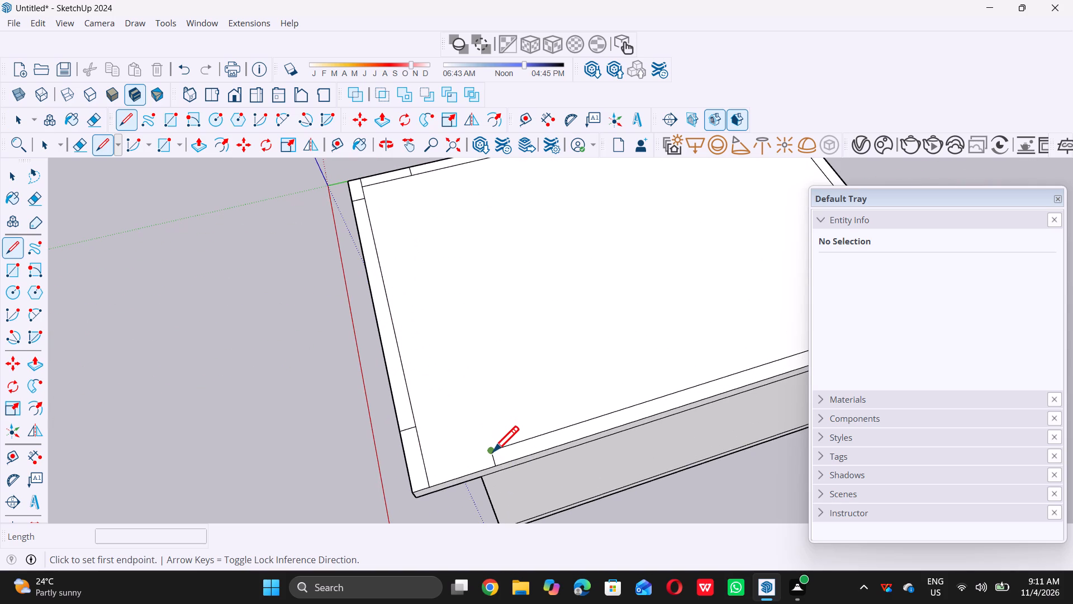
pyautogui.click(493, 451)
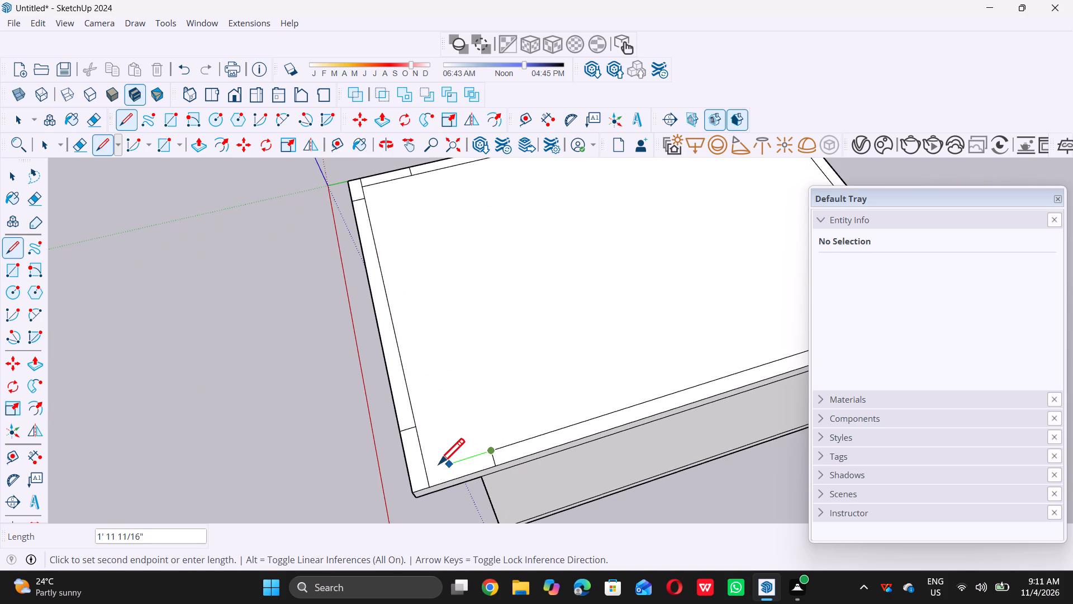
pyautogui.doubleClick(426, 468)
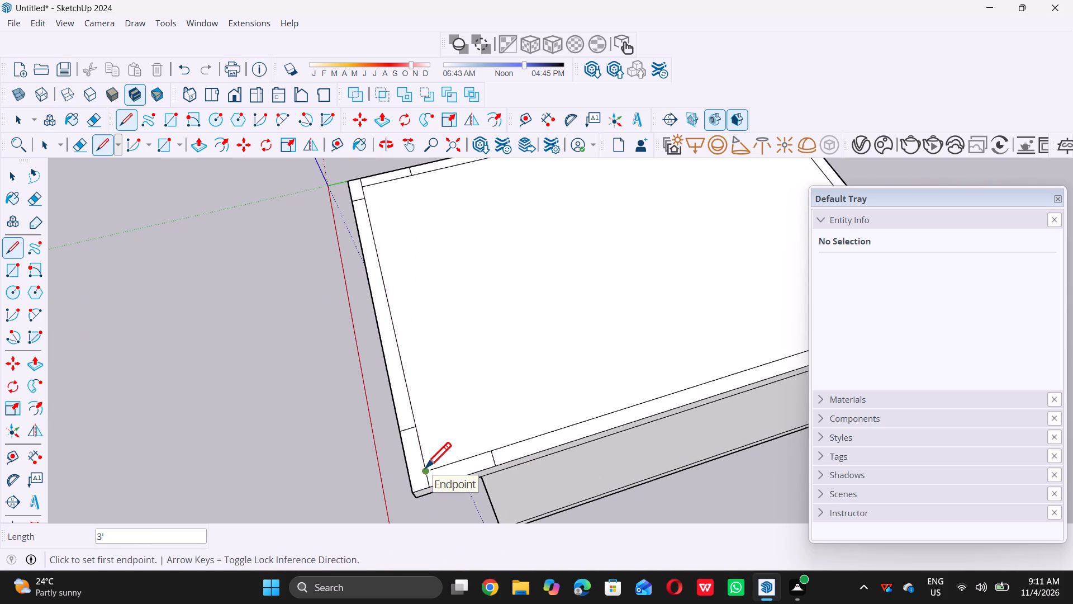
pyautogui.press('space')
# Erase the short cross lines on the two roof side strips near the front corners.
pyautogui.press('e')
pyautogui.scroll(6, 496, 460)
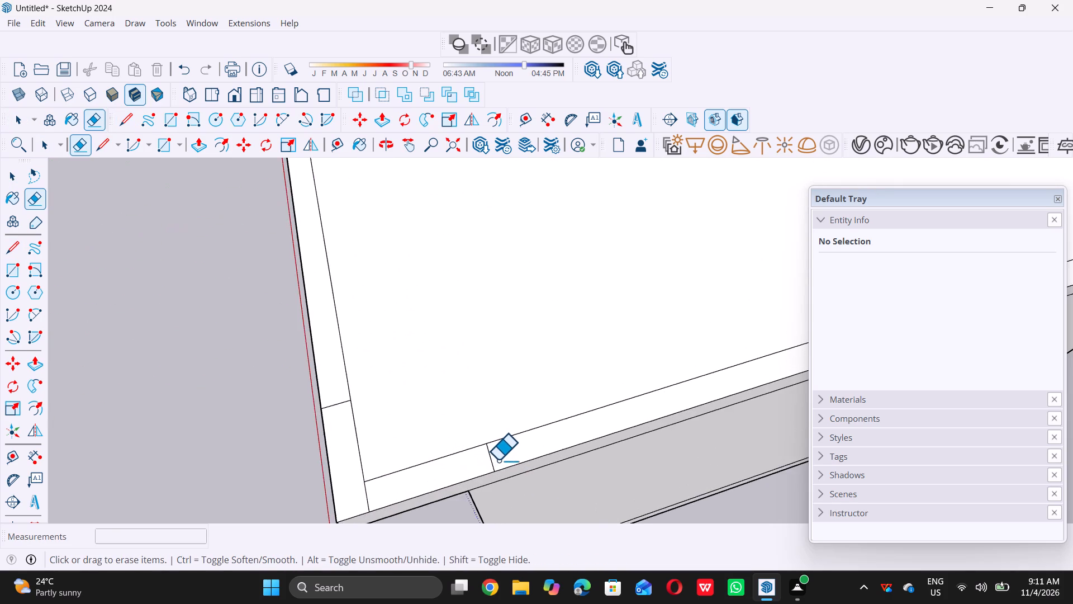
pyautogui.scroll(7, 498, 461)
pyautogui.tripleClick(482, 457)
pyautogui.click(483, 457)
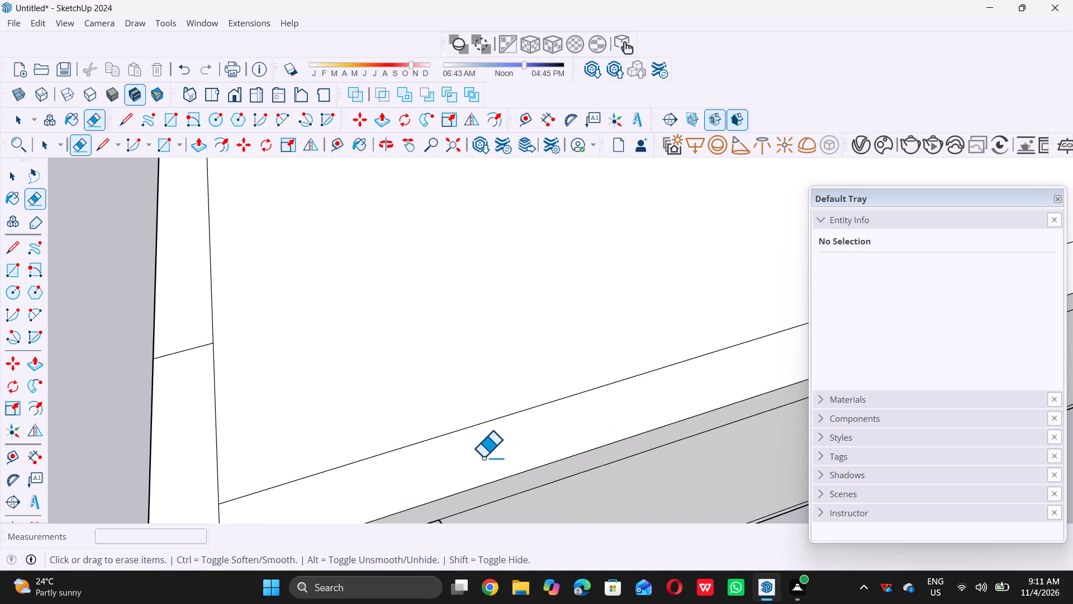
pyautogui.scroll(-20, 489, 457)
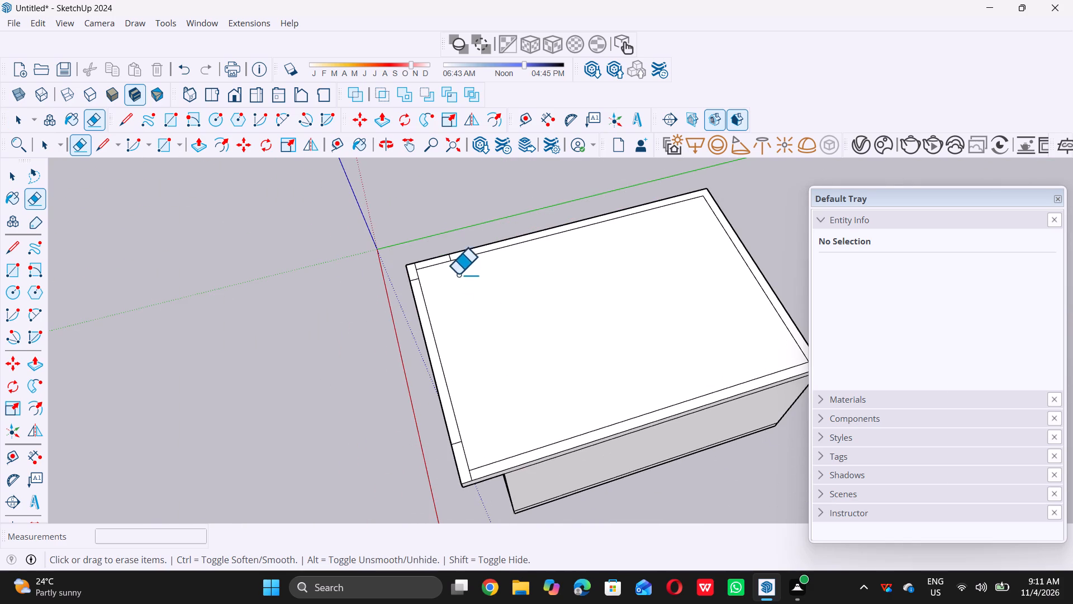
pyautogui.scroll(16, 436, 252)
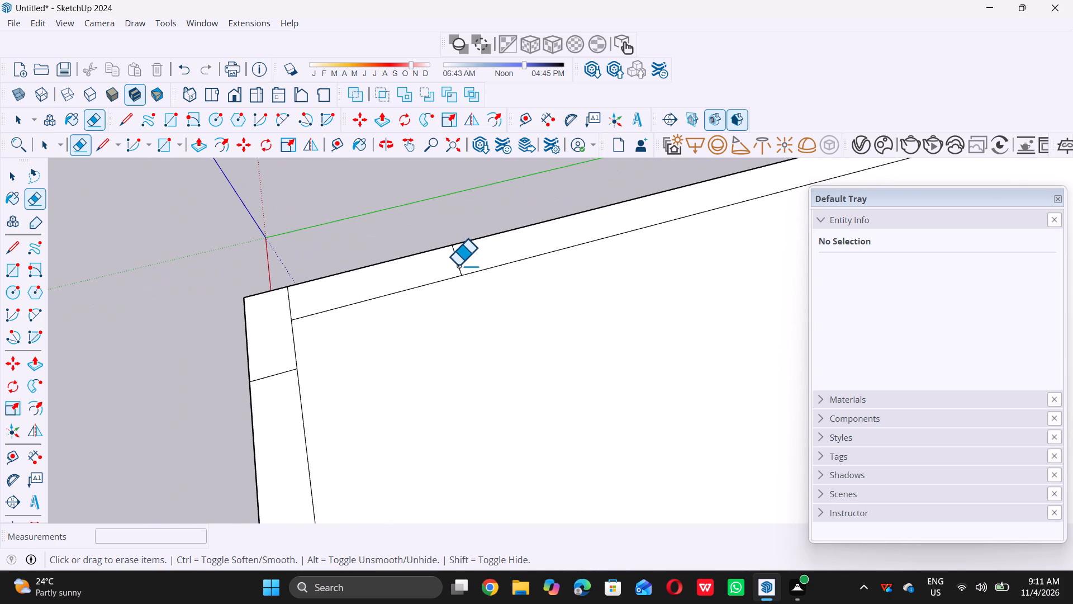
pyautogui.tripleClick(458, 266)
pyautogui.press('space')
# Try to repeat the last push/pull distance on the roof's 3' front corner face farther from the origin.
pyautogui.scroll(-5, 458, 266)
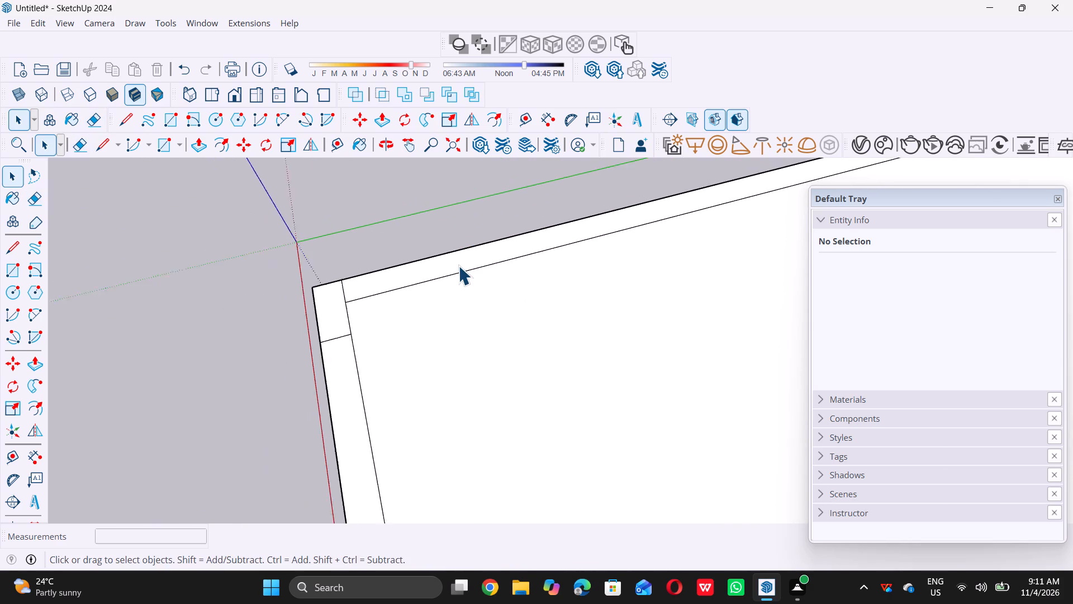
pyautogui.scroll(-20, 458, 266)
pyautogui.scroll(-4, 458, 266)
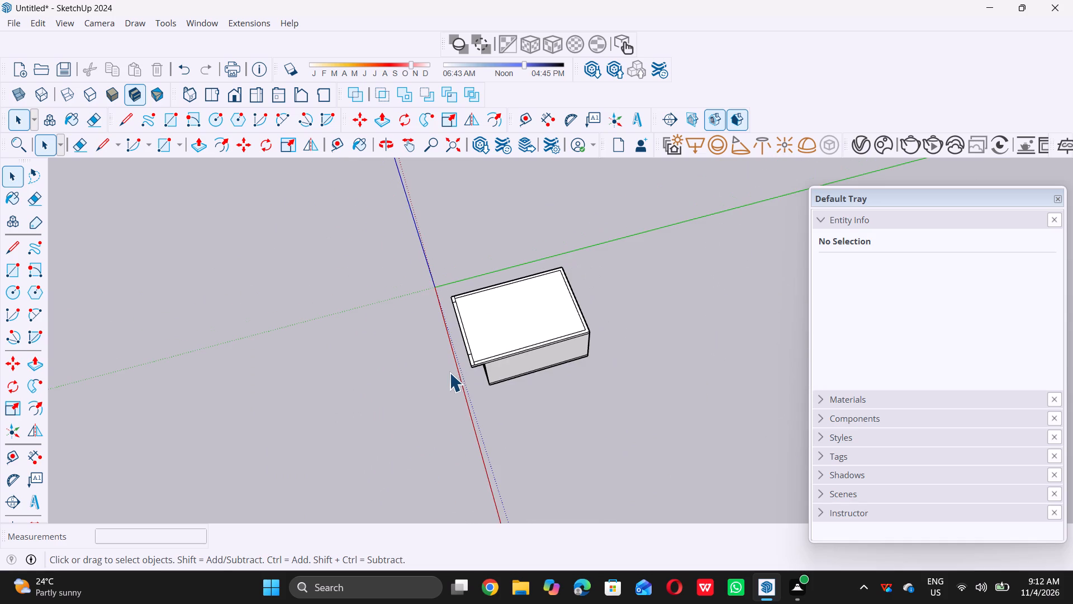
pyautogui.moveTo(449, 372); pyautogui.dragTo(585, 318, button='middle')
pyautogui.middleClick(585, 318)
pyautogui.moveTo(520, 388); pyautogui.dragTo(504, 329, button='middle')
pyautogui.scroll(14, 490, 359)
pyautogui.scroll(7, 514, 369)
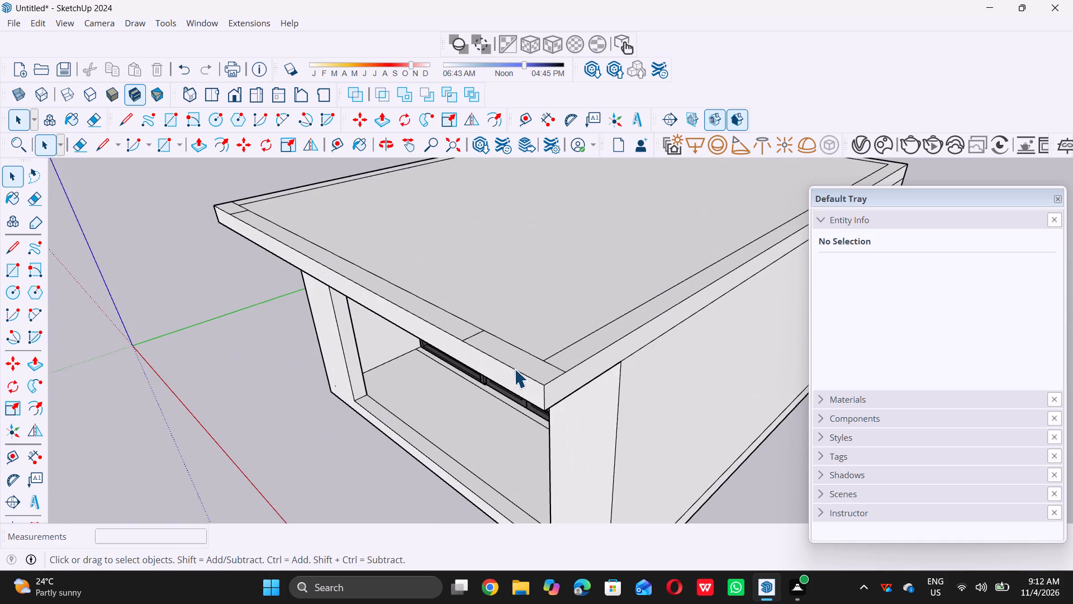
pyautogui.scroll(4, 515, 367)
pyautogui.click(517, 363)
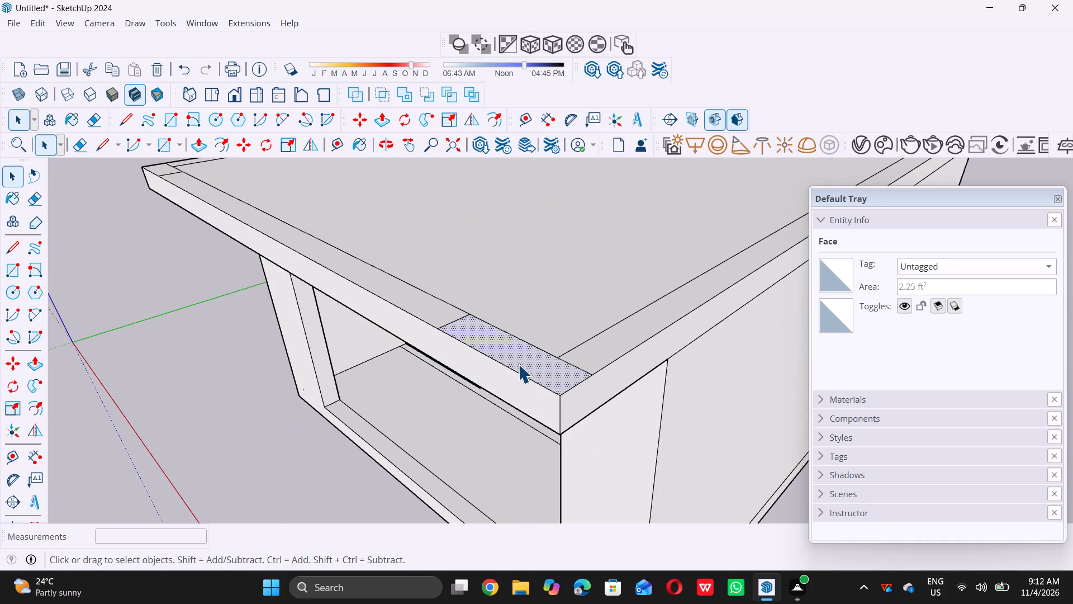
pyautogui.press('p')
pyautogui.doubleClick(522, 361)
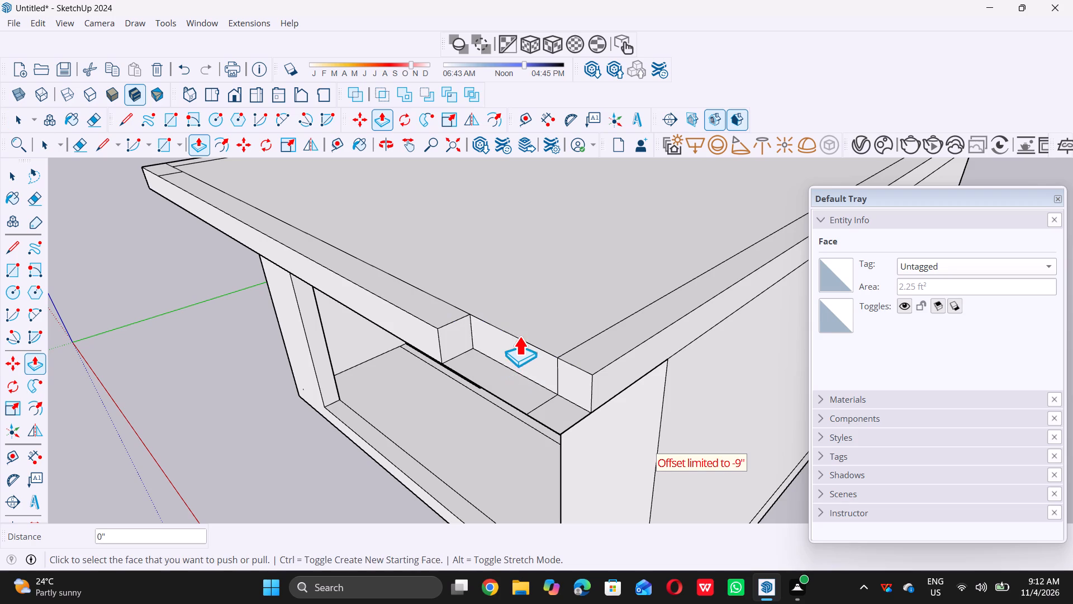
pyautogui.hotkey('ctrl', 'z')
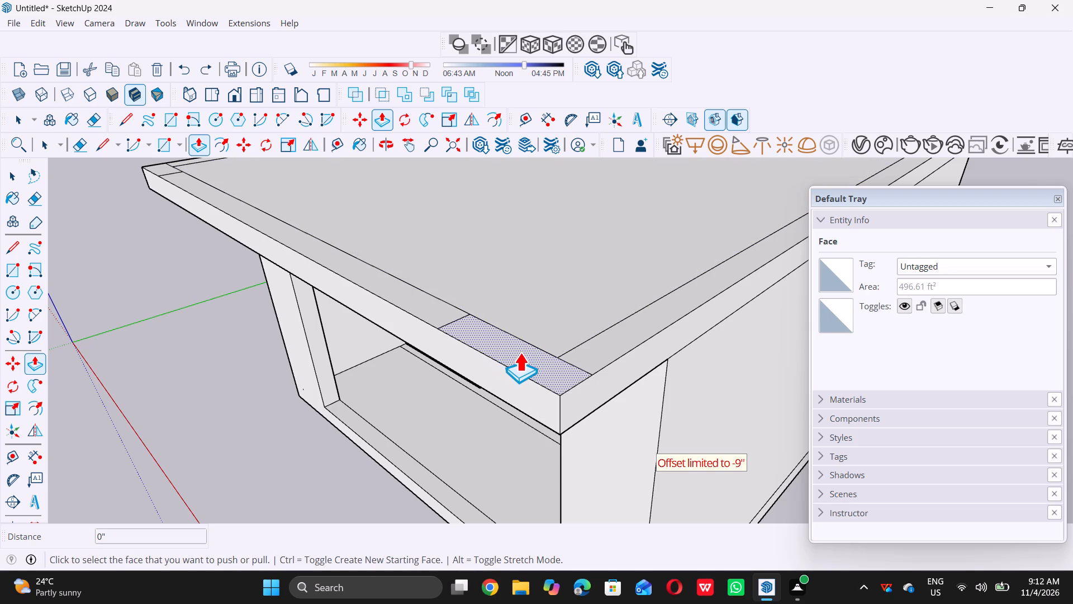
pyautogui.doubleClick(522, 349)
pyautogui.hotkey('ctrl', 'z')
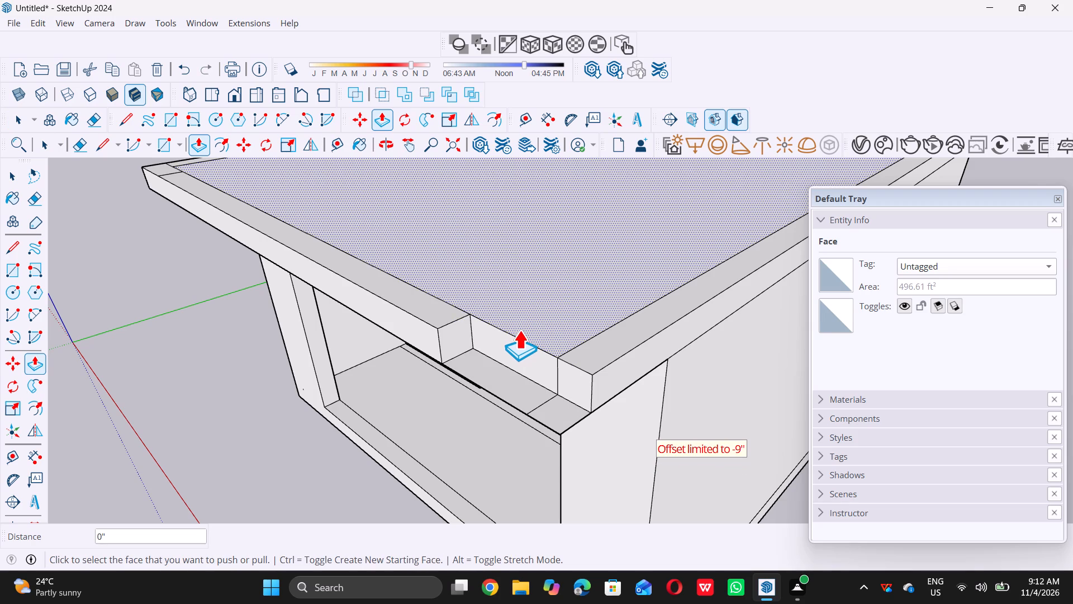
# Push/Pull the 9" by 3' front corner face farther from the origin up 13' into a column.
pyautogui.click(526, 352)
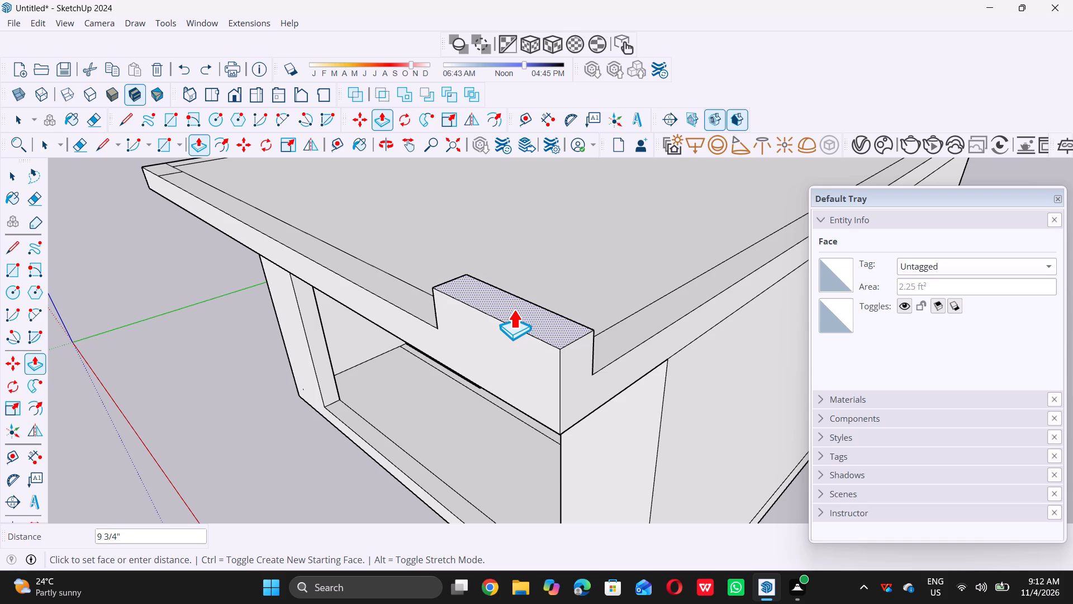
pyautogui.press('1')
pyautogui.press('3')
pyautogui.press("'")
pyautogui.press('Return')
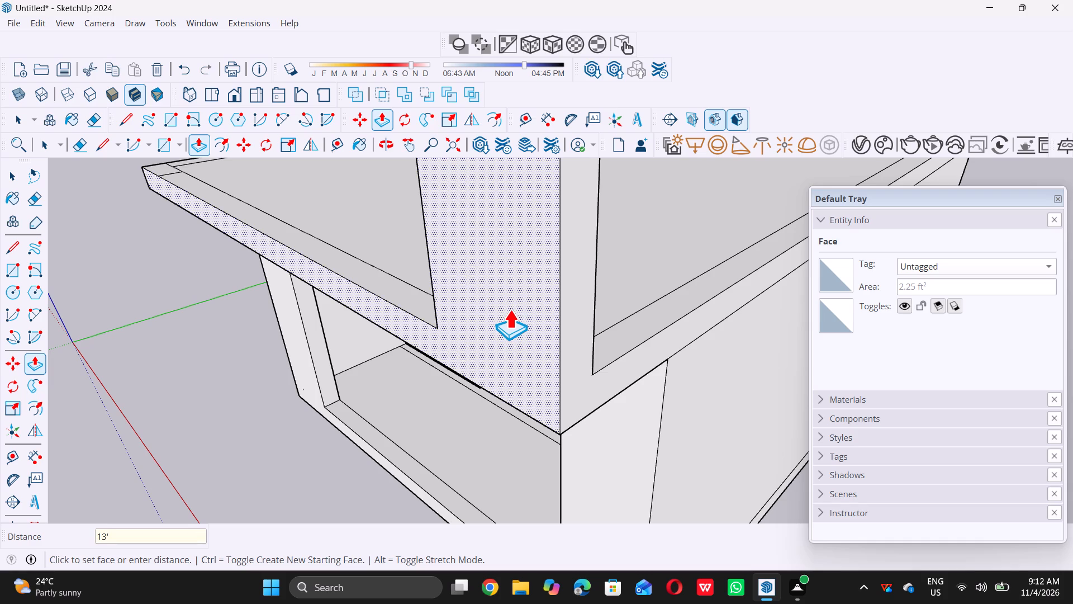
pyautogui.press('space')
# Raise the opposite front corner face, nearest the green axis, by the same 13' push/pull distance.
pyautogui.scroll(-18, 498, 318)
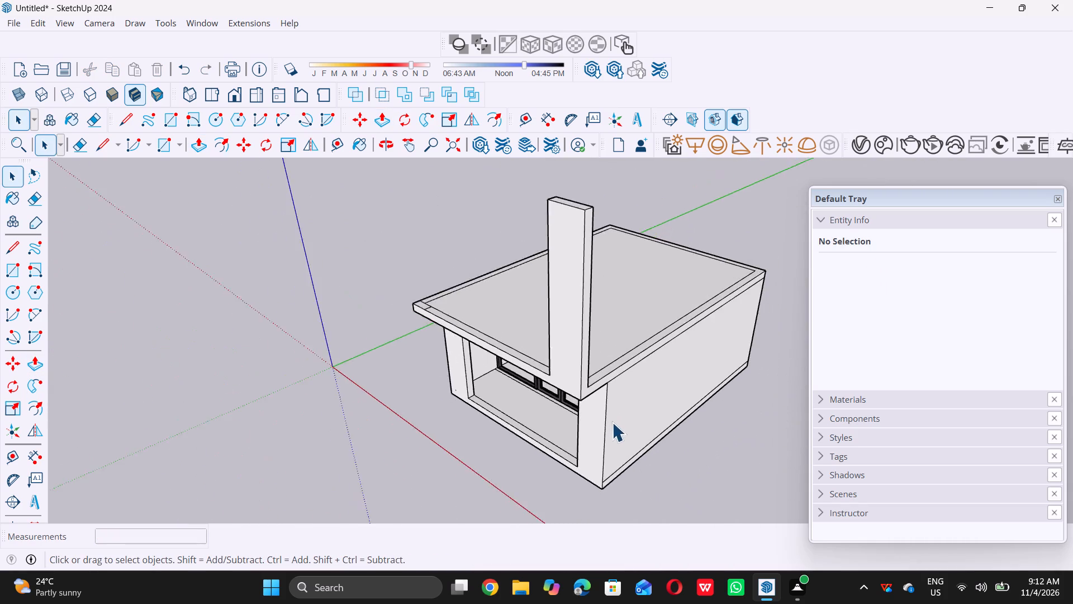
pyautogui.scroll(-3, 612, 422)
pyautogui.moveTo(465, 361); pyautogui.dragTo(479, 399, button='middle')
pyautogui.scroll(6, 479, 400)
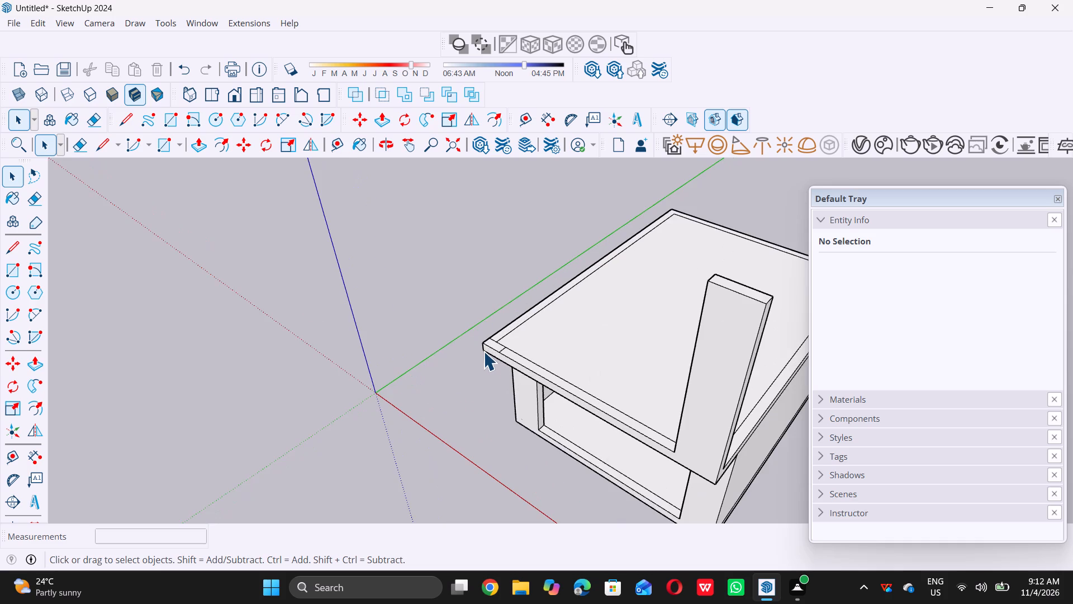
pyautogui.scroll(13, 497, 352)
pyautogui.click(489, 330)
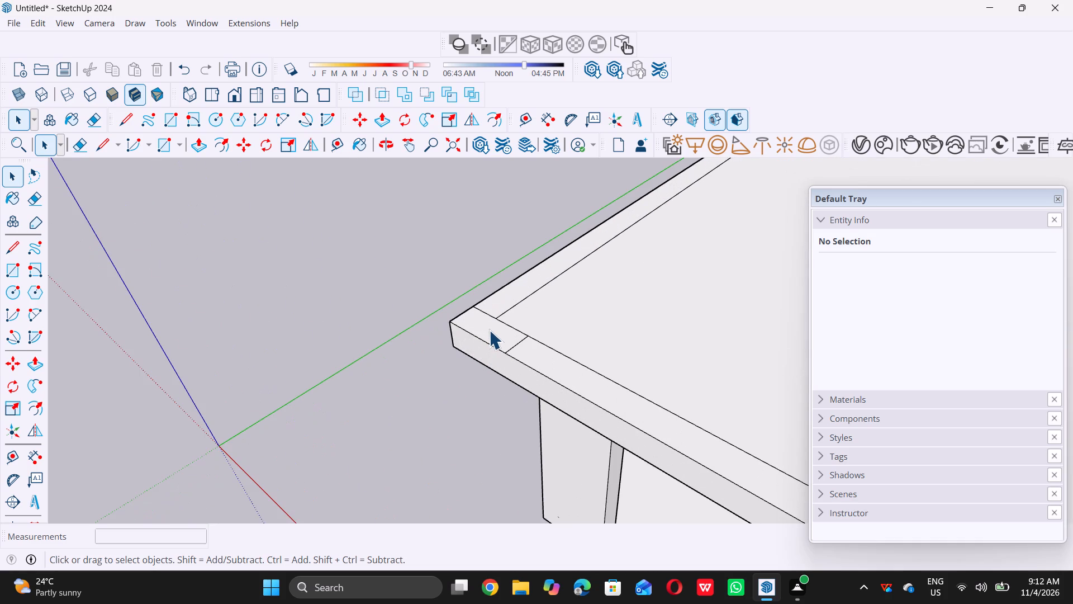
pyautogui.press('p')
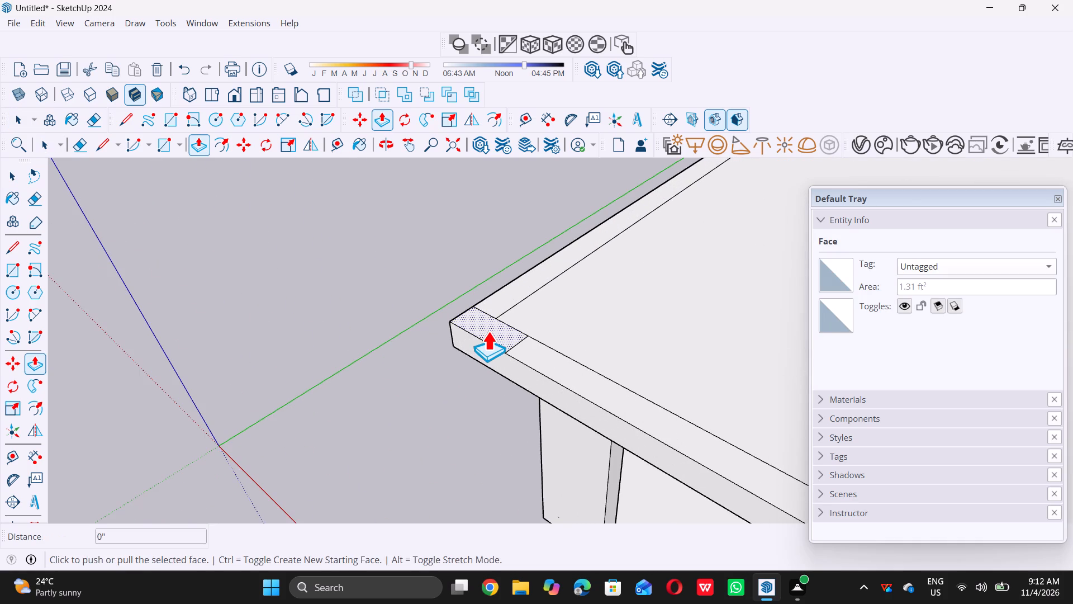
pyautogui.doubleClick(488, 329)
pyautogui.scroll(-15, 489, 316)
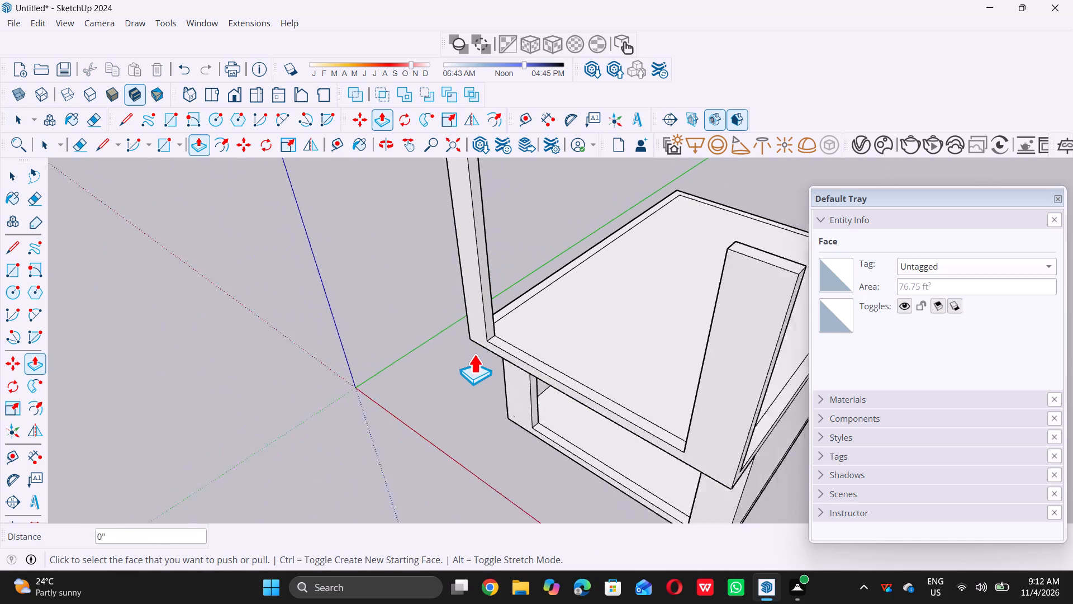
pyautogui.scroll(-5, 474, 354)
pyautogui.press('space')
# Examine the two front corner columns and the building from several angles.
pyautogui.scroll(-6, 474, 355)
pyautogui.moveTo(498, 401); pyautogui.dragTo(599, 303, button='middle')
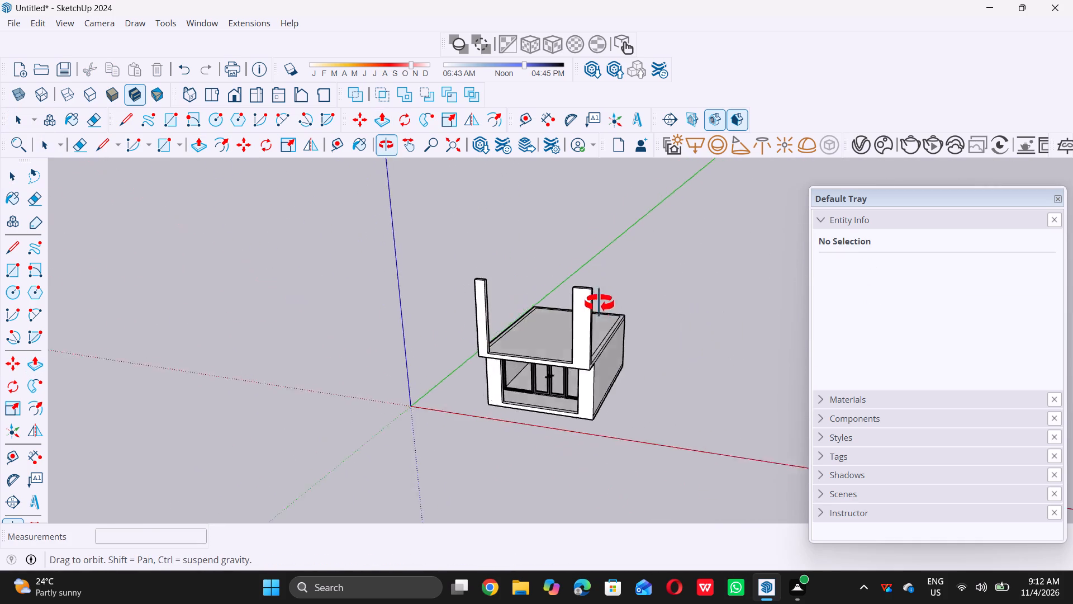
pyautogui.moveTo(599, 303); pyautogui.dragTo(657, 279, button='middle')
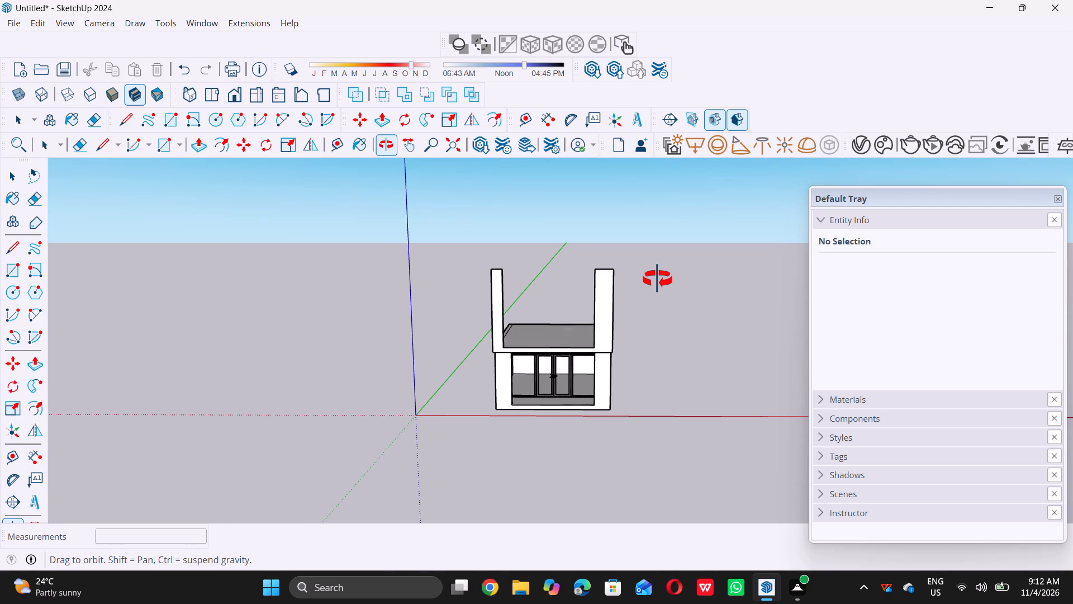
pyautogui.moveTo(657, 279); pyautogui.dragTo(515, 376, button='middle')
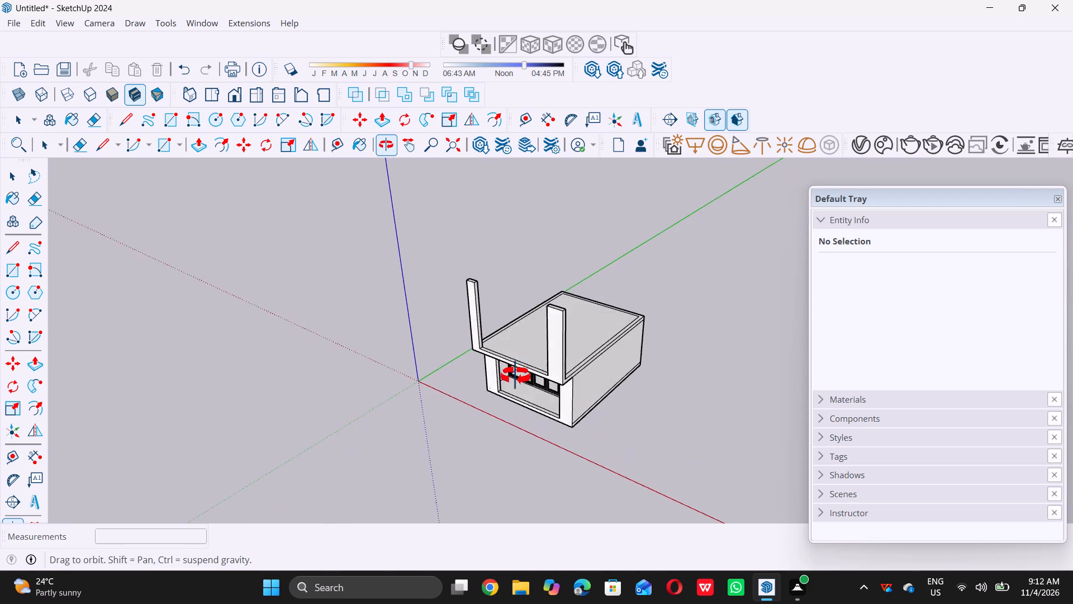
pyautogui.moveTo(515, 376); pyautogui.dragTo(512, 388, button='middle')
pyautogui.middleClick(512, 388)
pyautogui.middleClick(512, 388)
pyautogui.middleClick(511, 389)
pyautogui.scroll(7, 543, 281)
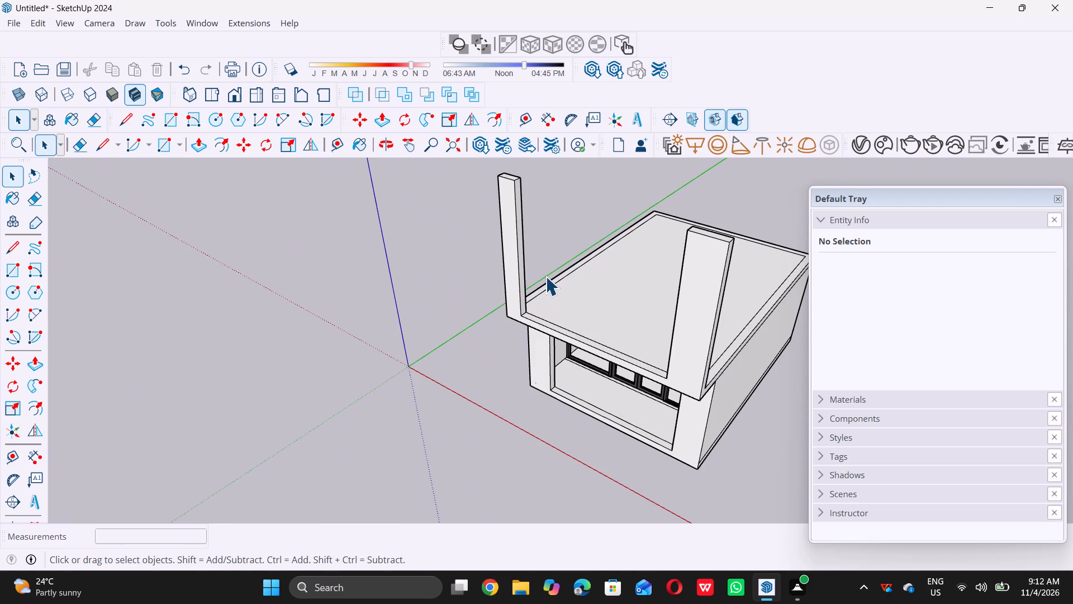
pyautogui.moveTo(500, 332); pyautogui.dragTo(439, 344, button='middle')
pyautogui.scroll(1, 439, 344)
pyautogui.scroll(-8, 439, 343)
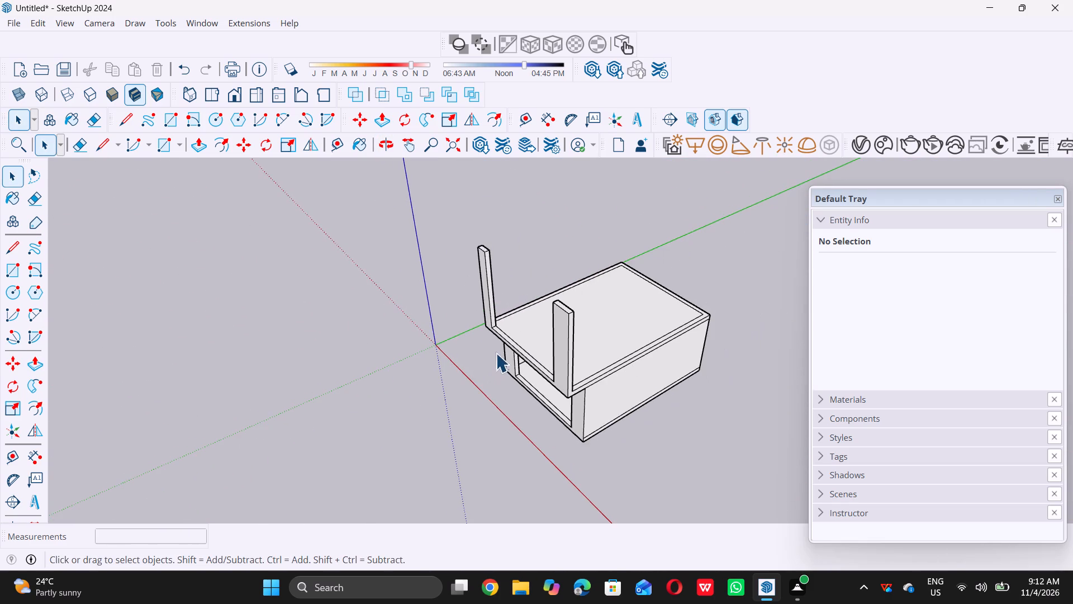
pyautogui.scroll(-6, 491, 370)
pyautogui.moveTo(494, 390); pyautogui.dragTo(506, 357, button='middle')
# Place a guide line 3' above the base of the inner face of the column nearest the green axis.
pyautogui.scroll(6, 503, 326)
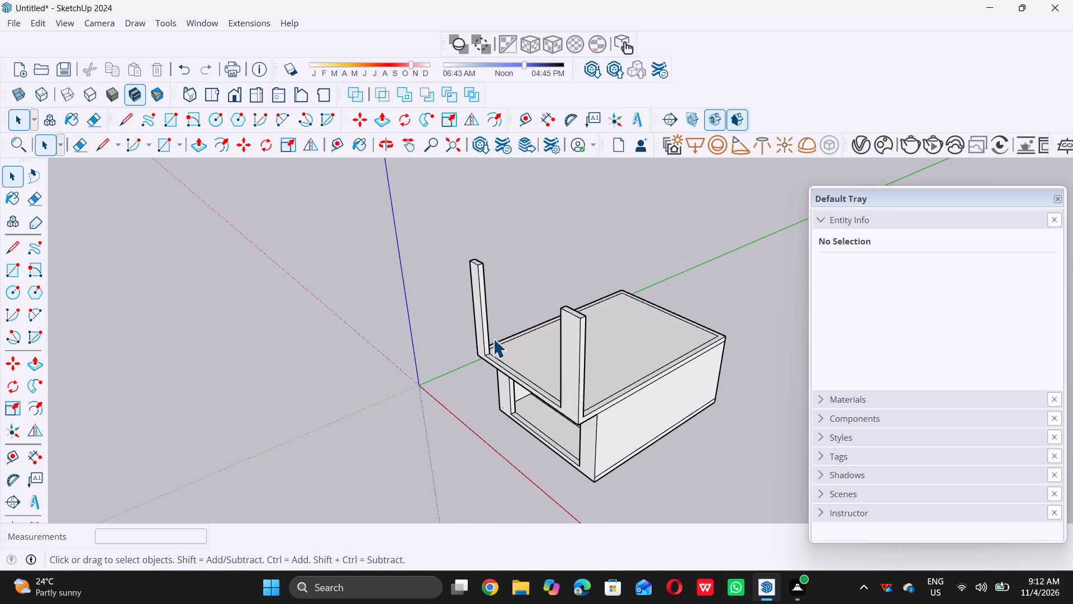
pyautogui.scroll(14, 493, 341)
pyautogui.press('t')
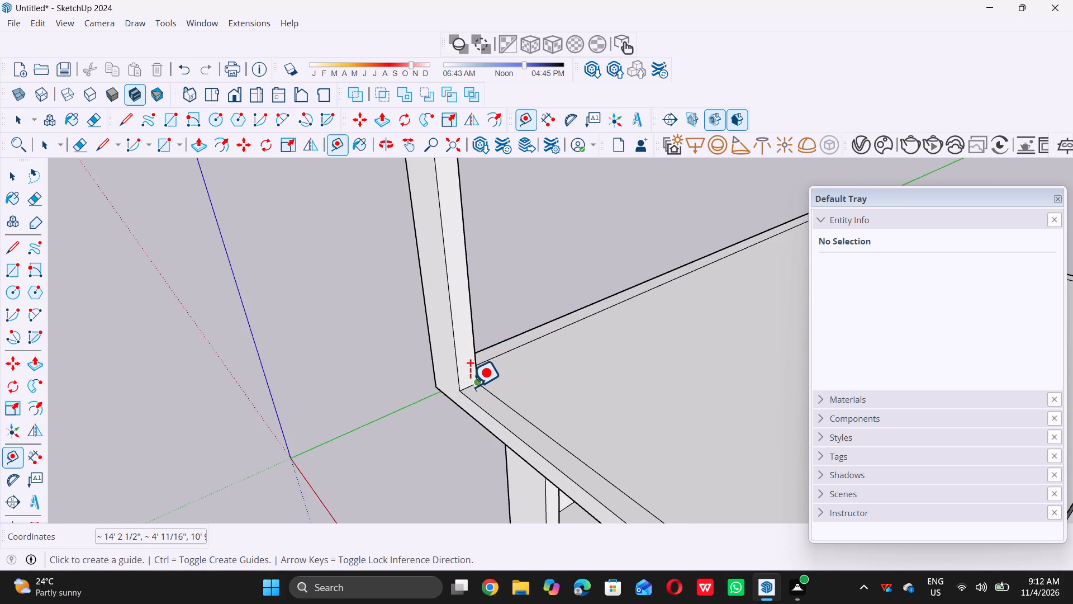
pyautogui.scroll(5, 467, 389)
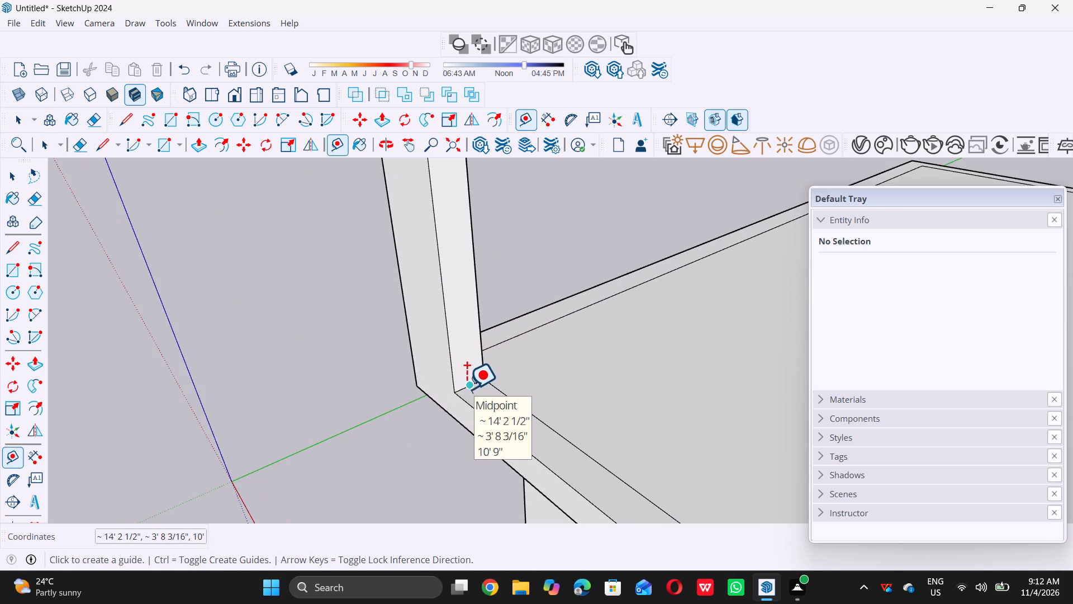
pyautogui.click(467, 386)
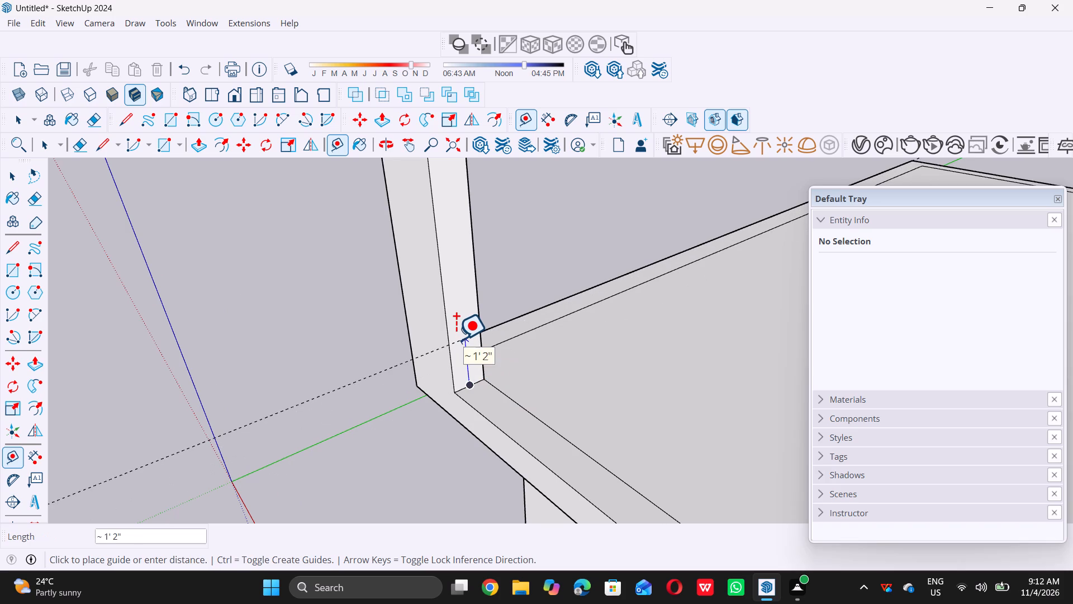
pyautogui.write("3'")
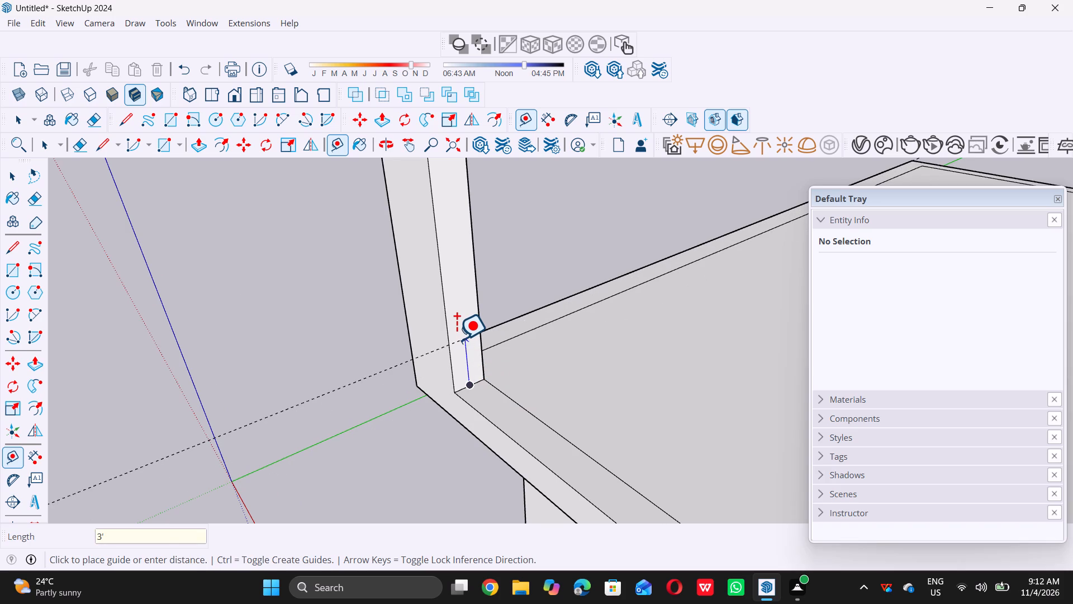
pyautogui.press('Return')
pyautogui.press('space')
# Draw a 9" line along the guide across that column's inner face.
pyautogui.press('l')
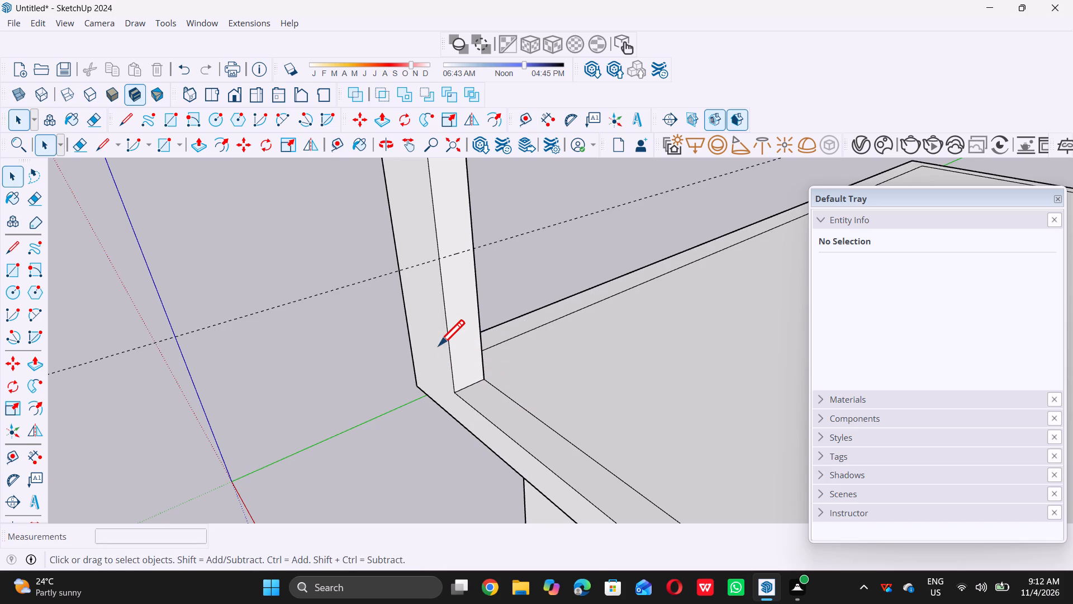
pyautogui.doubleClick(441, 258)
pyautogui.doubleClick(471, 246)
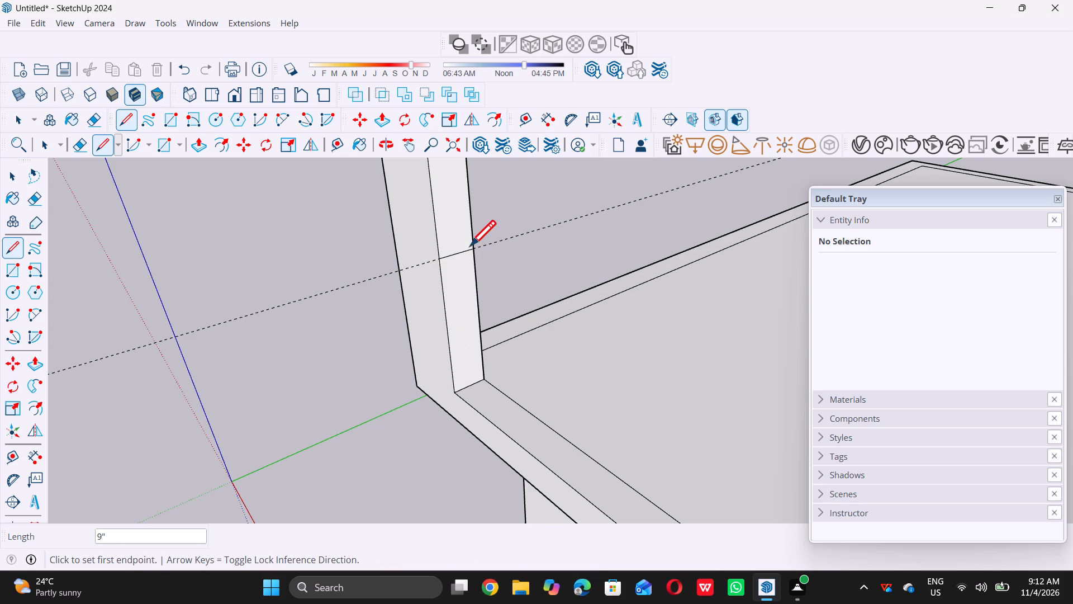
pyautogui.press('space')
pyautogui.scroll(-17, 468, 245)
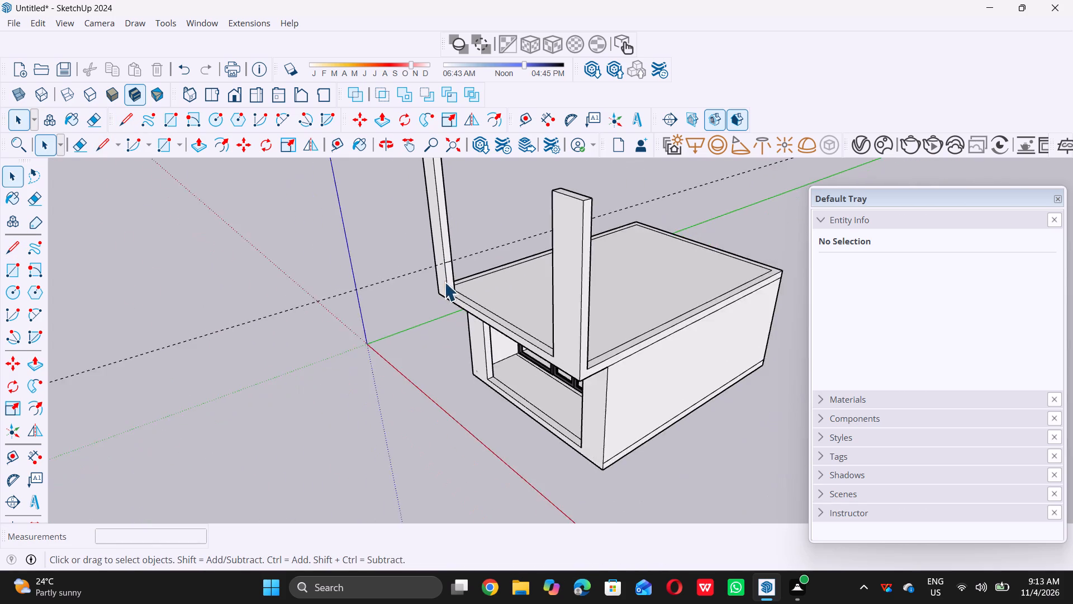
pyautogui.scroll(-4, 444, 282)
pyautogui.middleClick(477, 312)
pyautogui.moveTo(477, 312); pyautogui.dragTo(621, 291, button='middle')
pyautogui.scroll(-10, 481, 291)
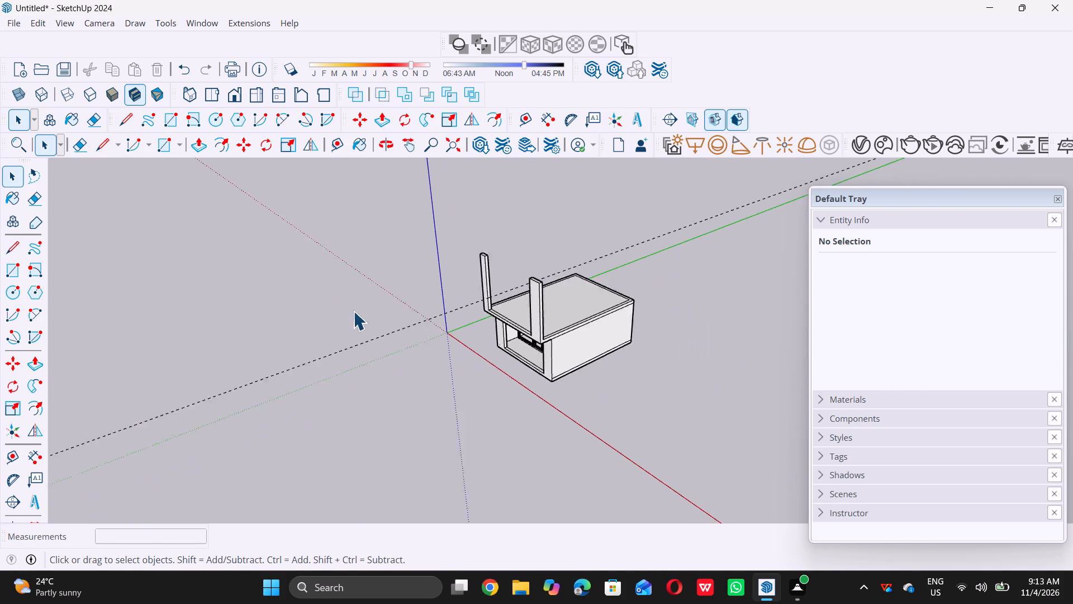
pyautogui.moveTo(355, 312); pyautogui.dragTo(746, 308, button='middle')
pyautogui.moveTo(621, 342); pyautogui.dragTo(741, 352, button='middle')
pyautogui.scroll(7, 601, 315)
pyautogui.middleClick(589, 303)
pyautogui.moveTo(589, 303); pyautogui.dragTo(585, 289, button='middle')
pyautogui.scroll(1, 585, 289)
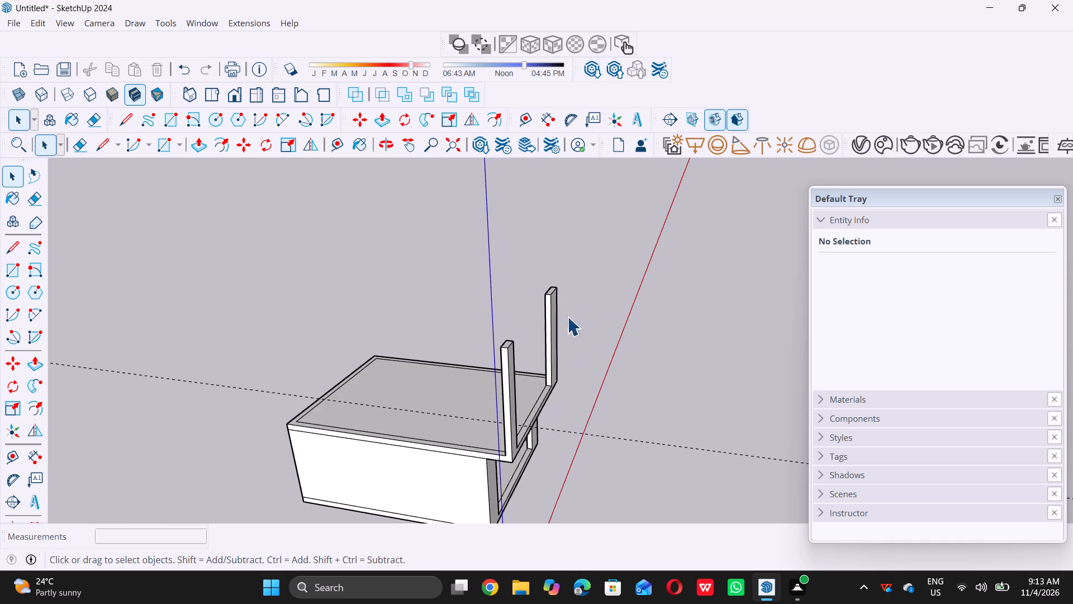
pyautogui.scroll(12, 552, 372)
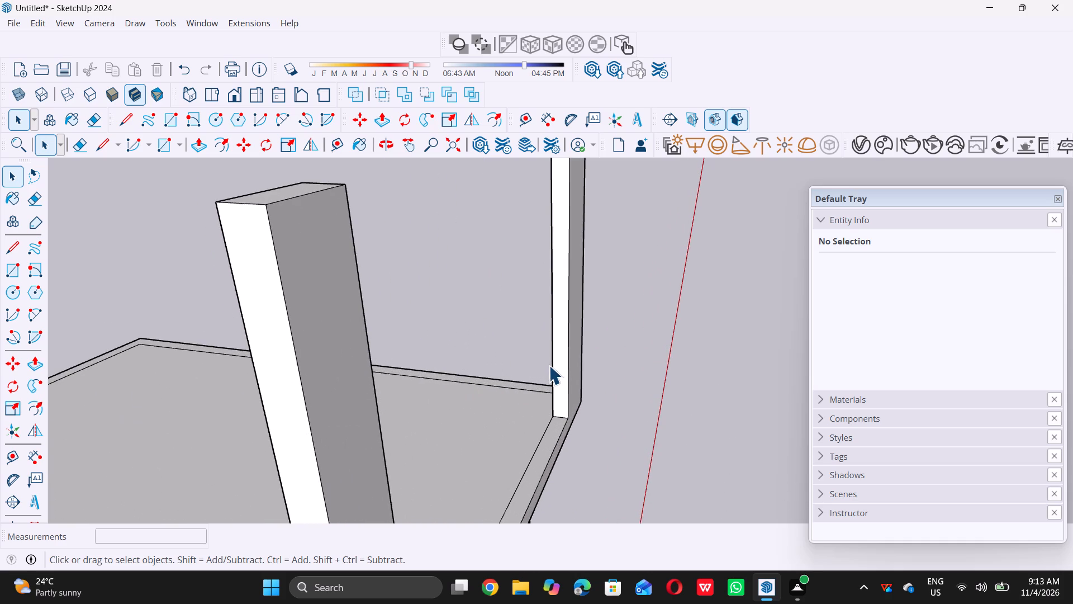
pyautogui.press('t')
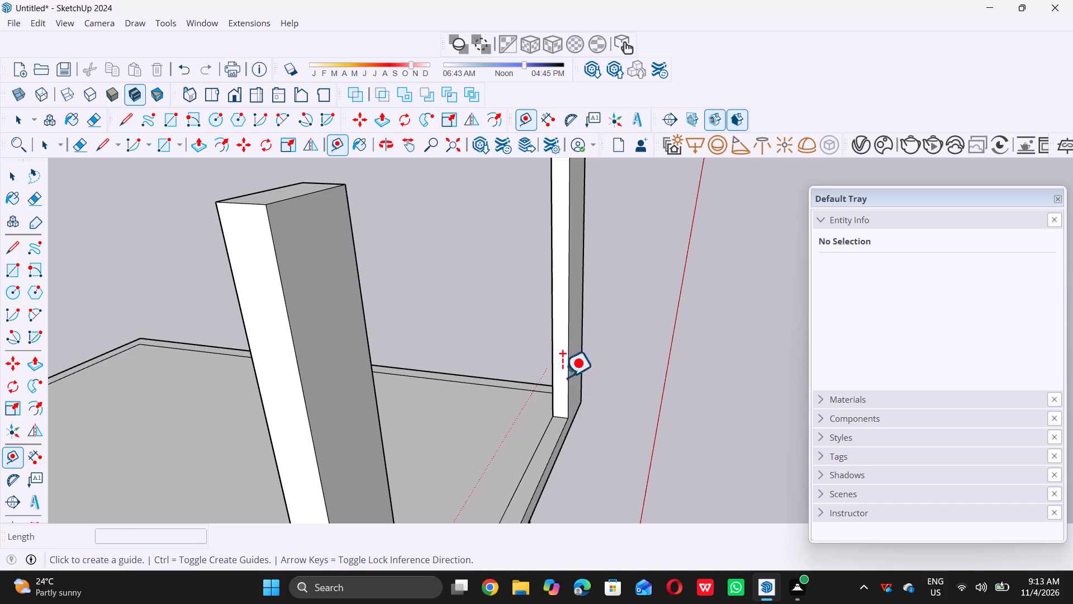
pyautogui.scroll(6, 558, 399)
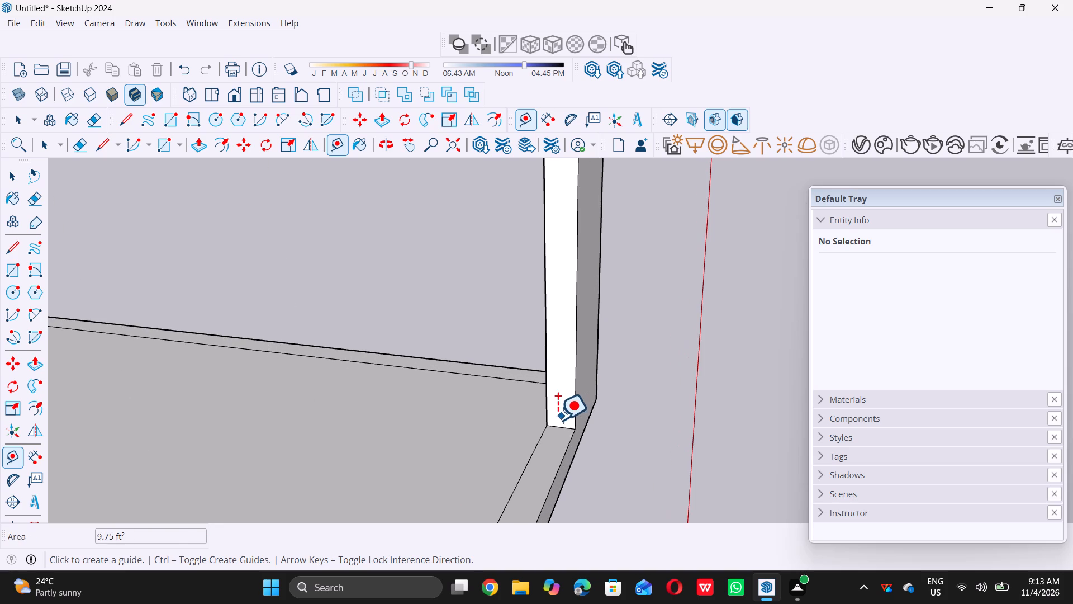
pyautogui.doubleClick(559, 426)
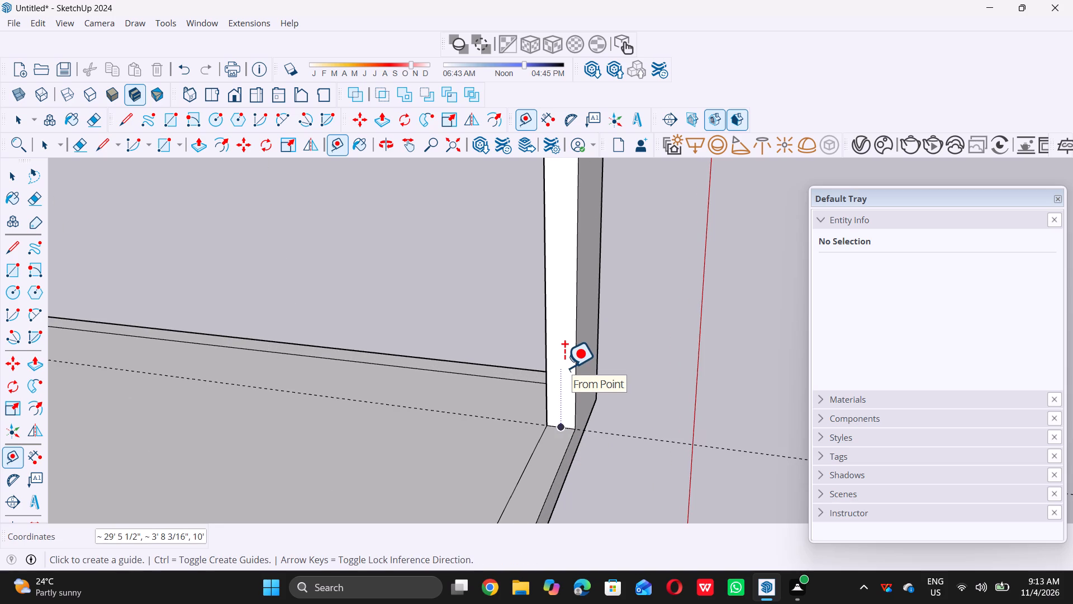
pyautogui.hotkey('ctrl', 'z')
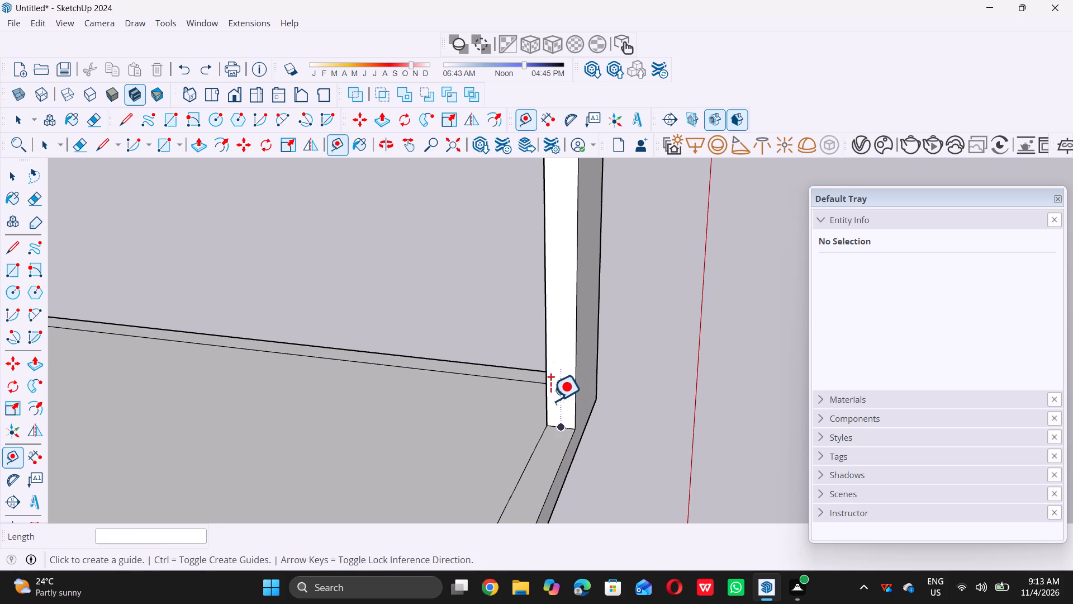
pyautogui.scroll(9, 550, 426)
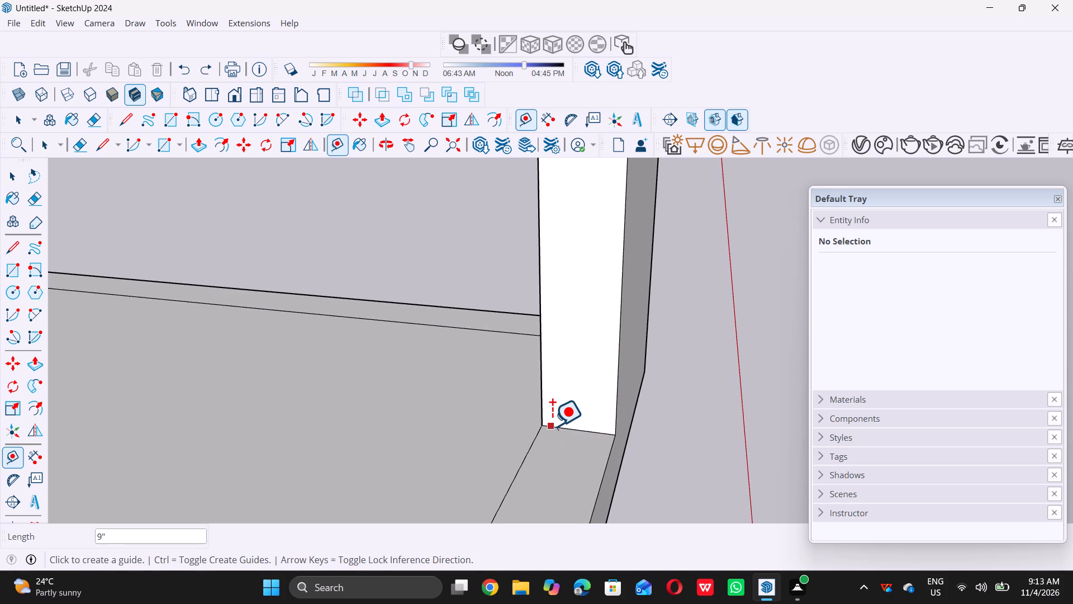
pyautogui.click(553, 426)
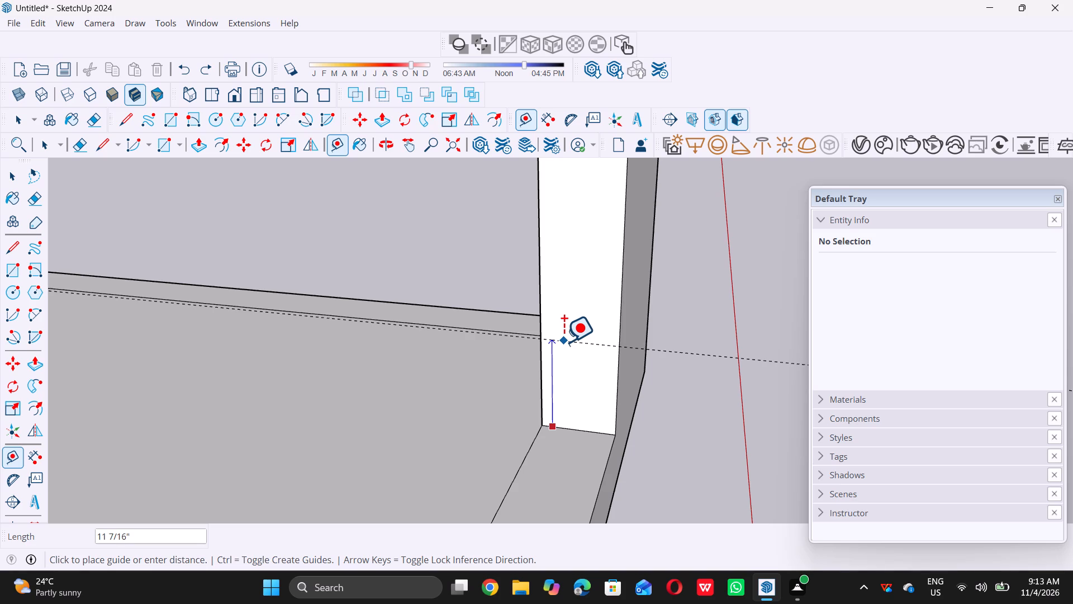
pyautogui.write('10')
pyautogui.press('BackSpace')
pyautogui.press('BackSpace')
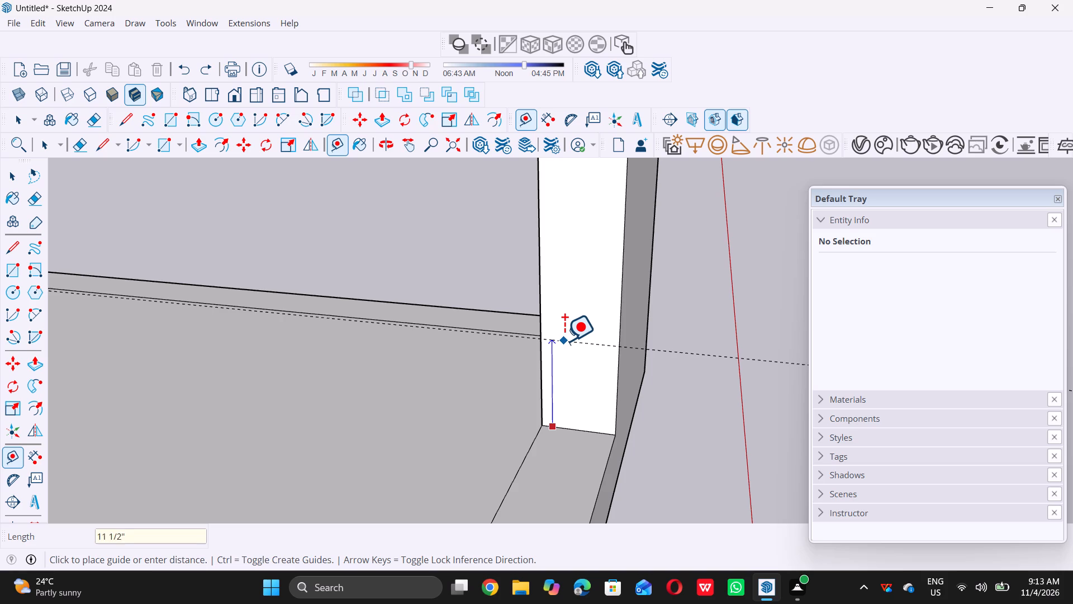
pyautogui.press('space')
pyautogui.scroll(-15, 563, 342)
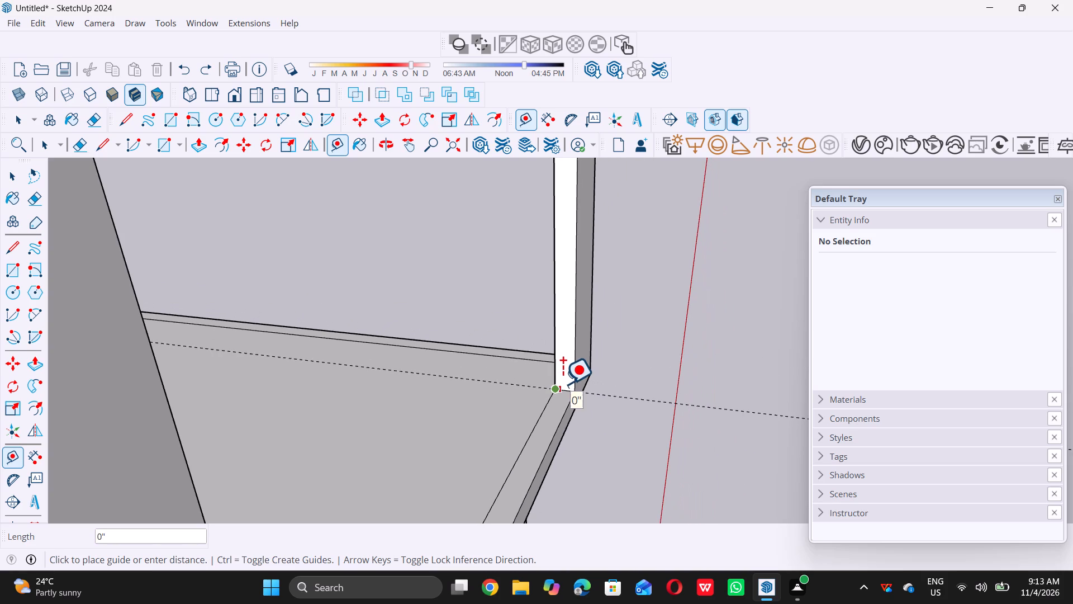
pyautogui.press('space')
# Delete all guide lines from the model.
pyautogui.scroll(-6, 603, 346)
pyautogui.moveTo(604, 358); pyautogui.dragTo(135, 424, button='middle')
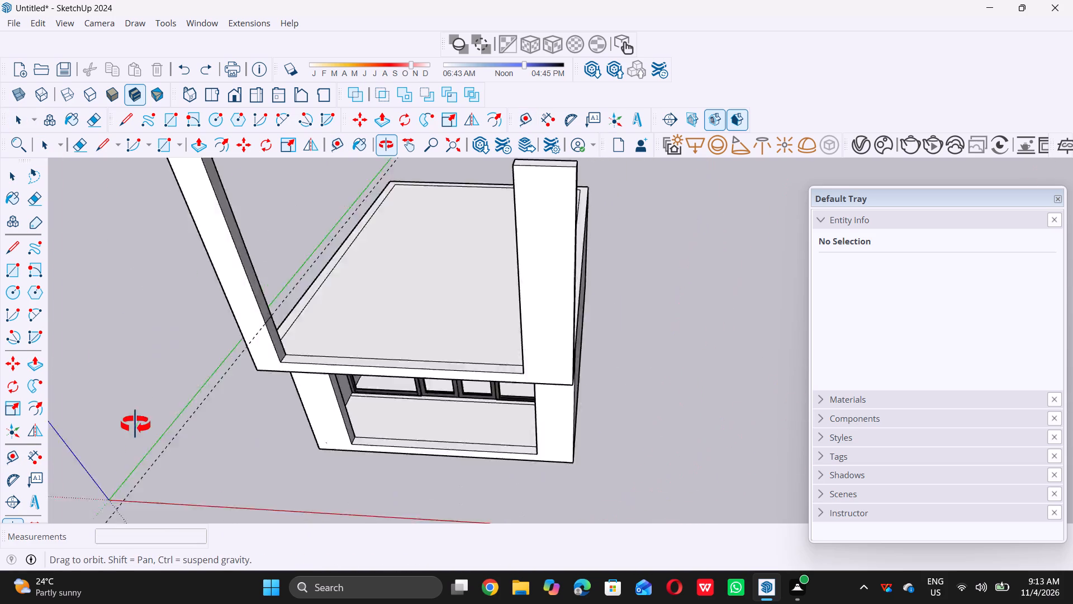
pyautogui.moveTo(135, 424); pyautogui.dragTo(174, 347, button='middle')
pyautogui.scroll(7, 313, 295)
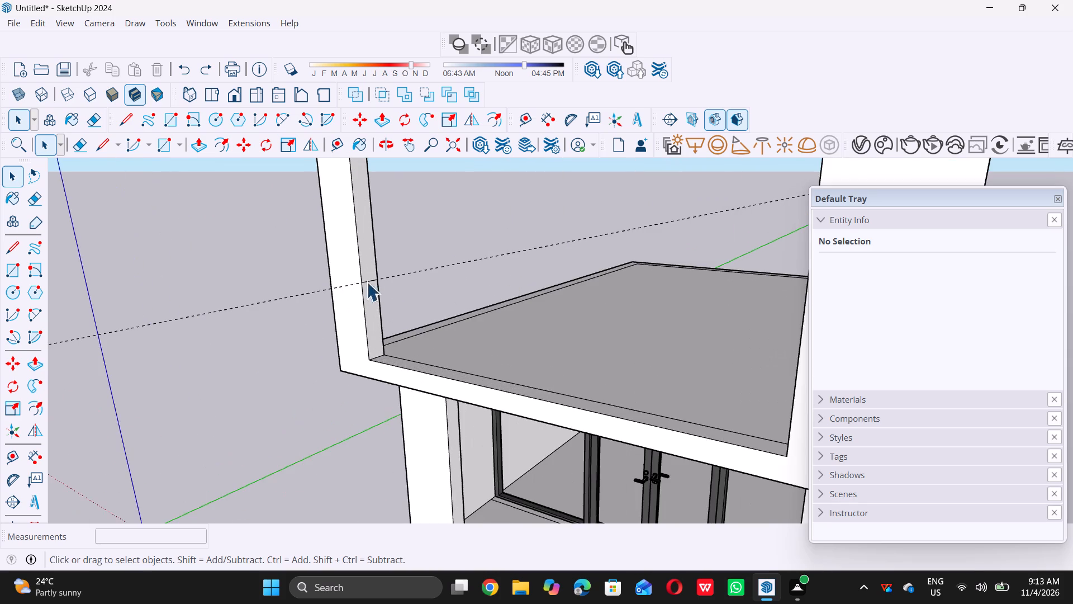
pyautogui.scroll(4, 374, 273)
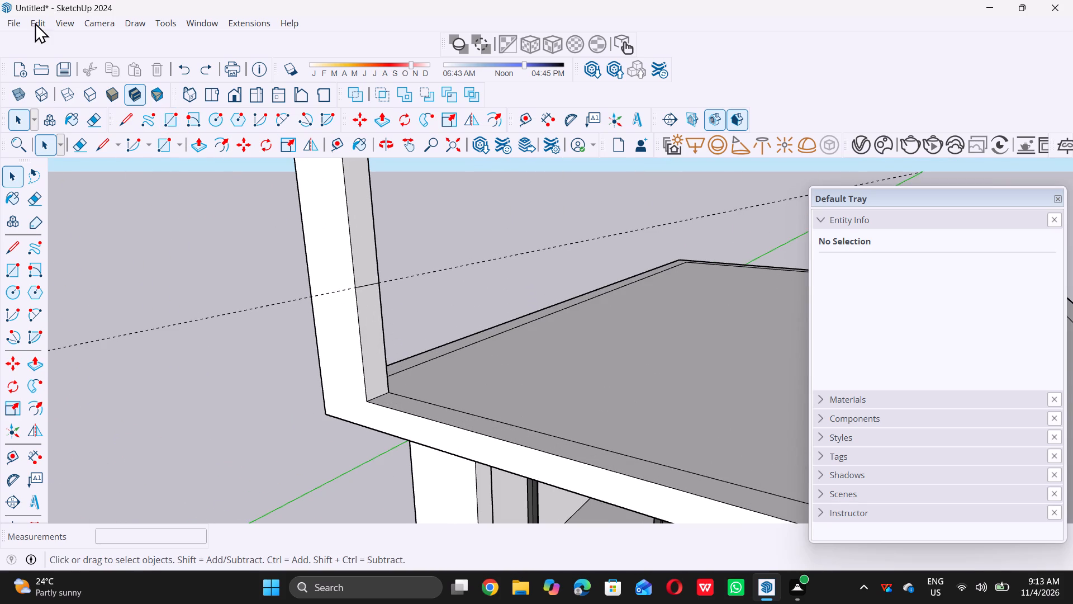
pyautogui.tripleClick(34, 22)
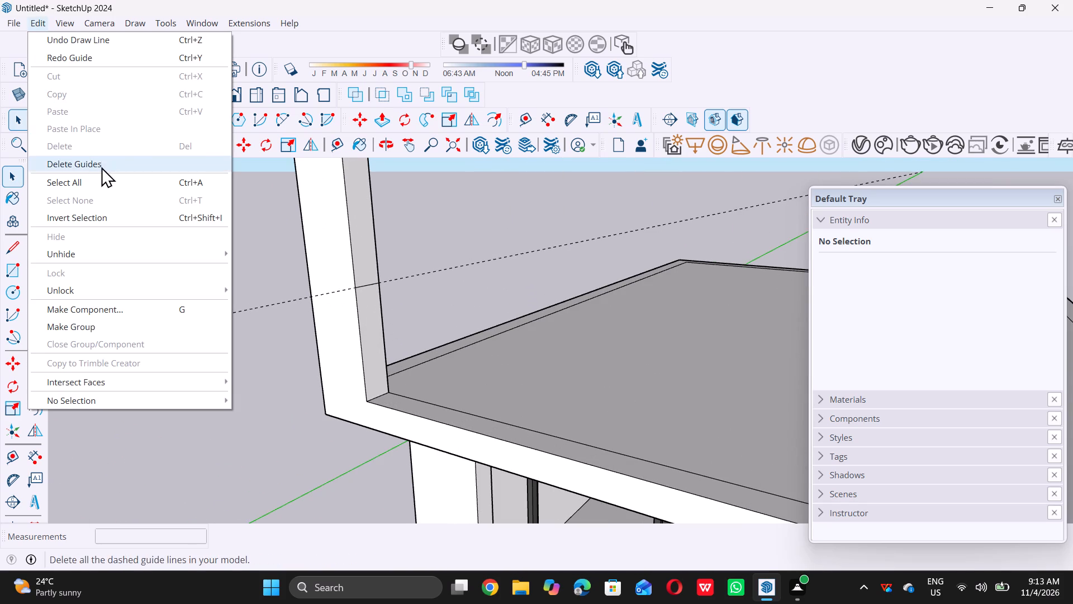
pyautogui.click(107, 162)
pyautogui.click(110, 159)
# Push/pull the 3' high lower part of the column's inner face along the roof's front edge, repeating the previous push/pull distance.
pyautogui.scroll(-7, 39, 223)
pyautogui.scroll(6, 321, 369)
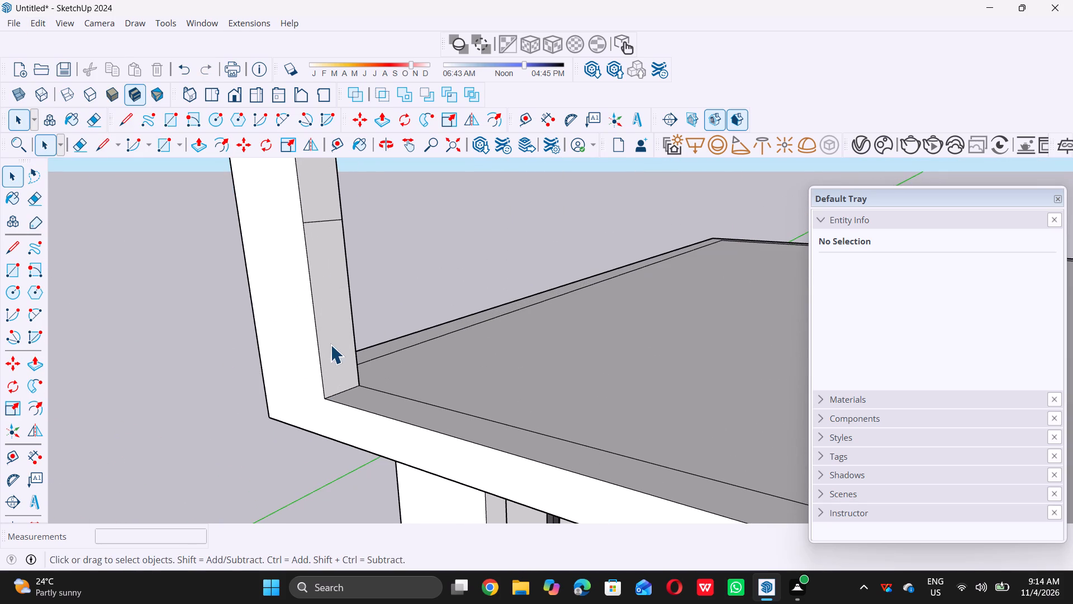
pyautogui.click(331, 344)
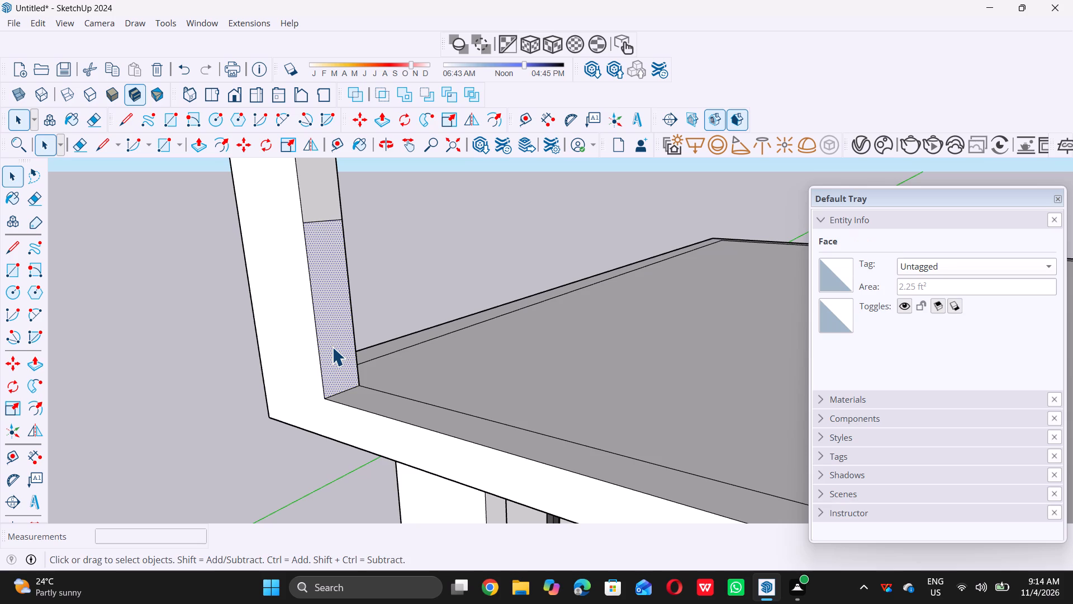
pyautogui.press('p')
pyautogui.doubleClick(327, 345)
pyautogui.scroll(-10, 338, 353)
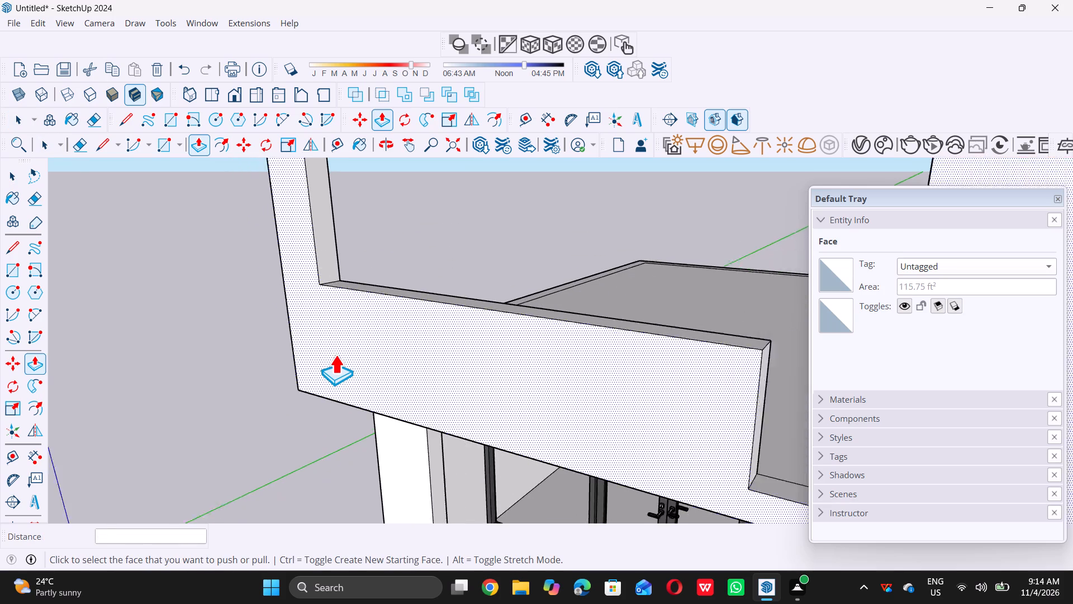
# Pull the end face of the new front wall a further 2' 3" to meet the opposite corner column.
pyautogui.scroll(-4, 335, 355)
pyautogui.moveTo(401, 390); pyautogui.dragTo(298, 400, button='middle')
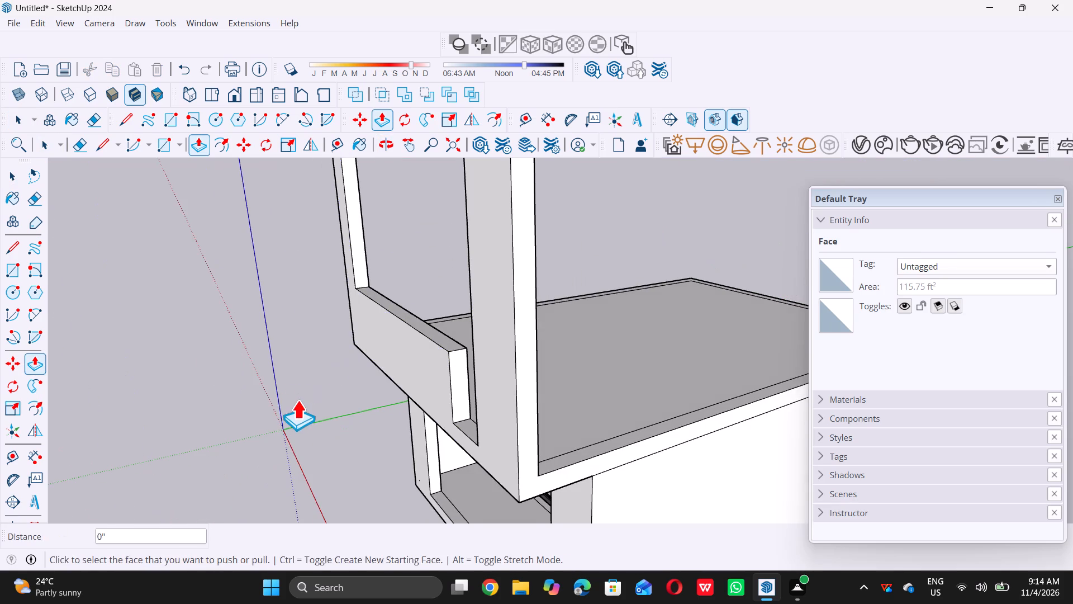
pyautogui.moveTo(297, 400); pyautogui.dragTo(303, 386, button='middle')
pyautogui.scroll(4, 455, 372)
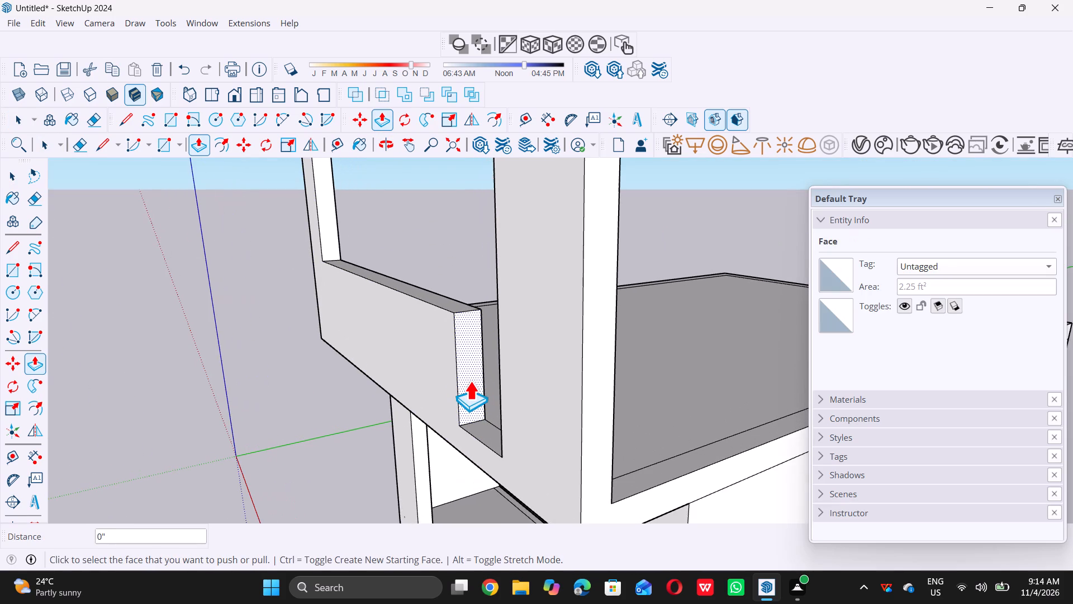
pyautogui.click(467, 380)
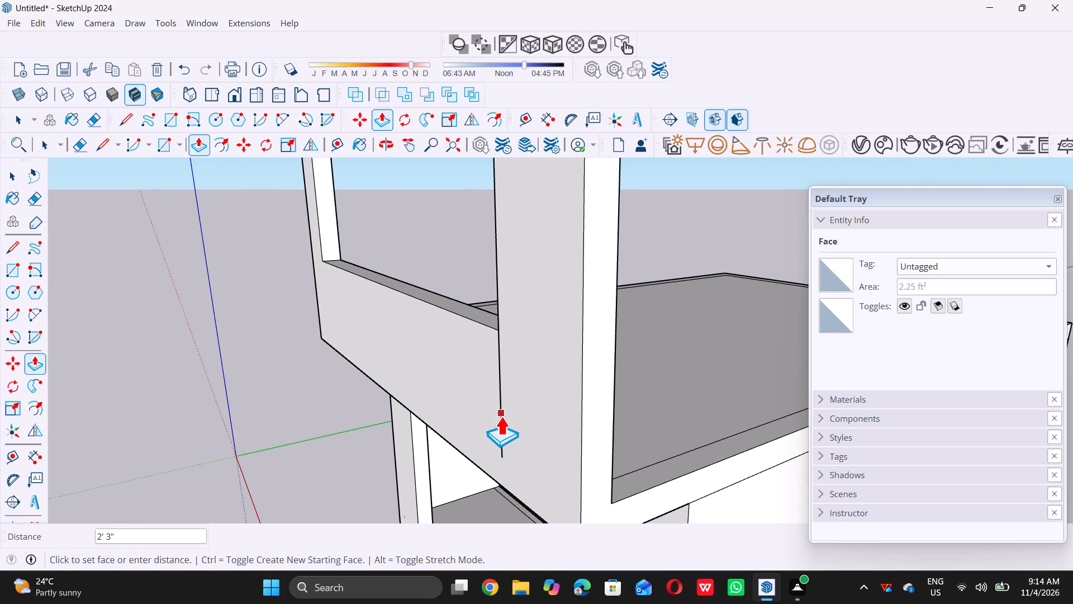
pyautogui.click(501, 416)
pyautogui.press('space')
# Examine the joined front wall and corner columns from the front of the building.
pyautogui.scroll(-8, 501, 415)
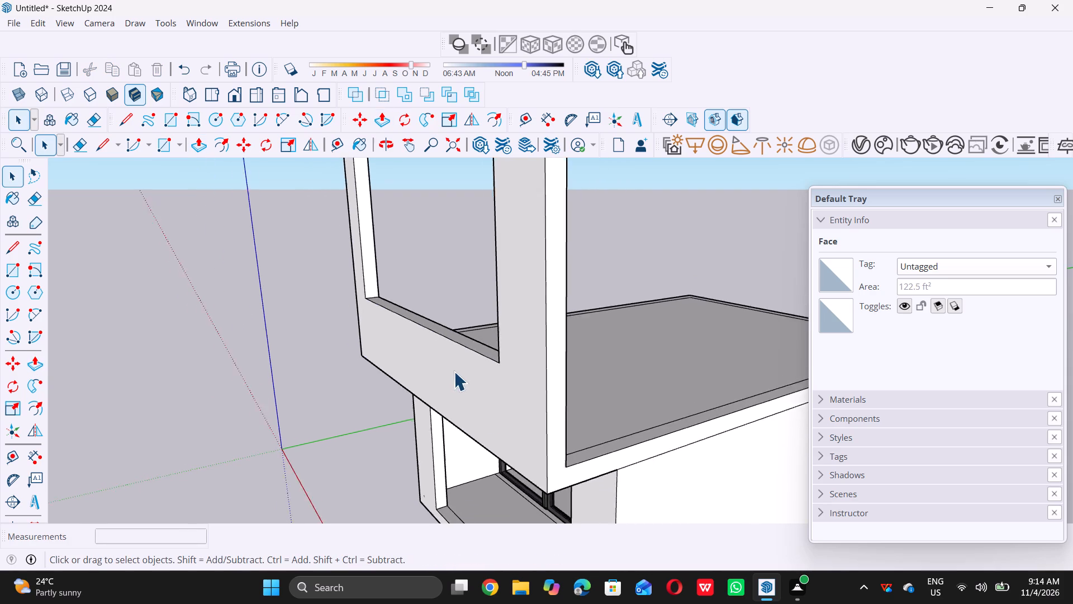
pyautogui.scroll(-9, 454, 371)
pyautogui.moveTo(434, 402); pyautogui.dragTo(620, 379, button='middle')
pyautogui.middleClick(620, 379)
pyautogui.middleClick(621, 377)
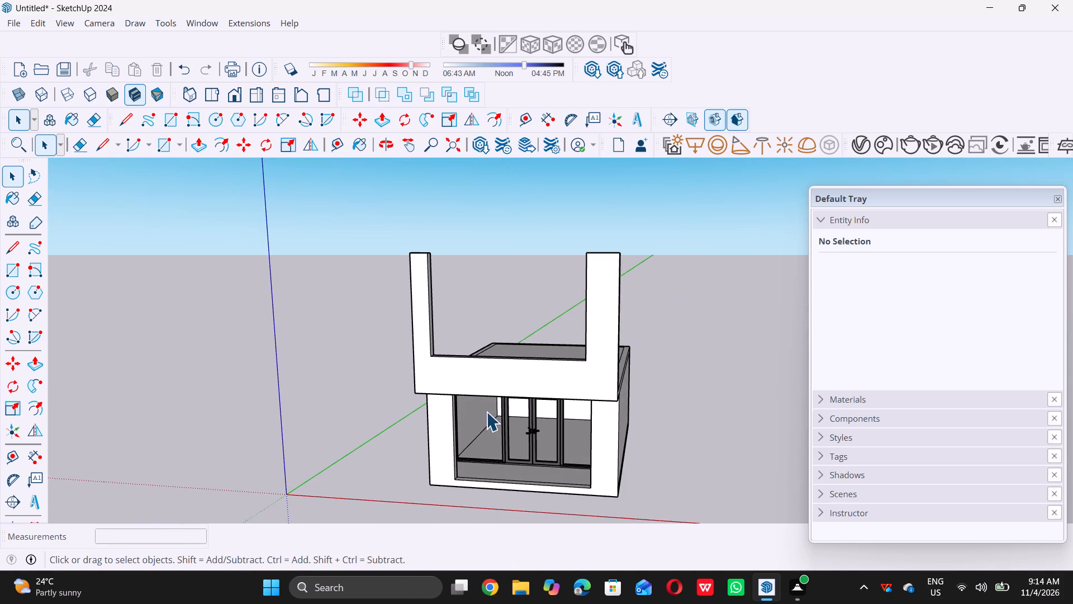
pyautogui.scroll(-13, 426, 384)
pyautogui.moveTo(408, 408); pyautogui.dragTo(491, 399, button='middle')
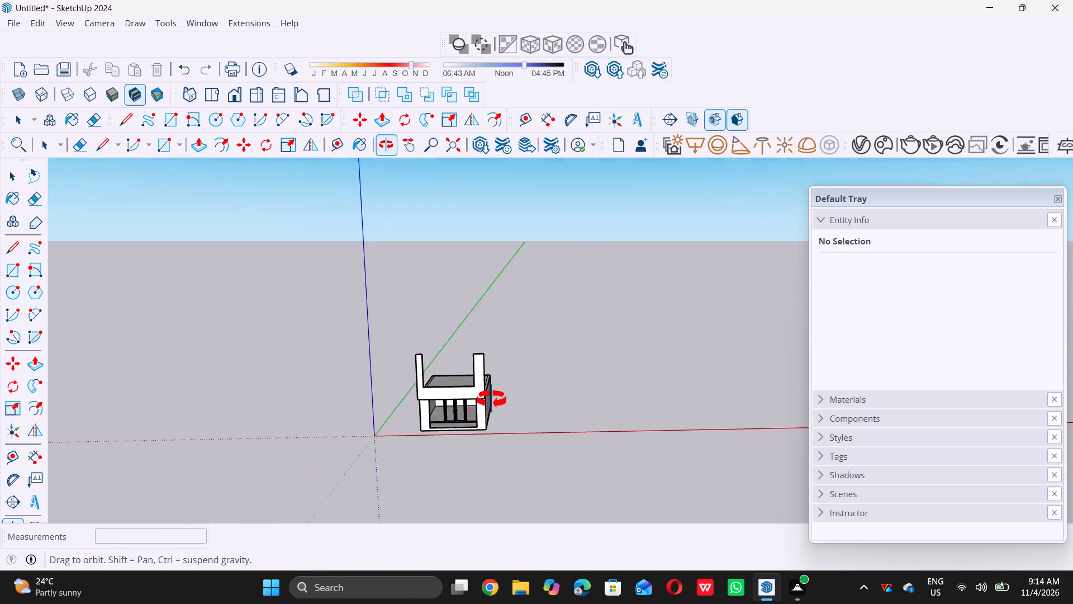
pyautogui.moveTo(491, 399); pyautogui.dragTo(487, 382, button='middle')
pyautogui.scroll(11, 482, 383)
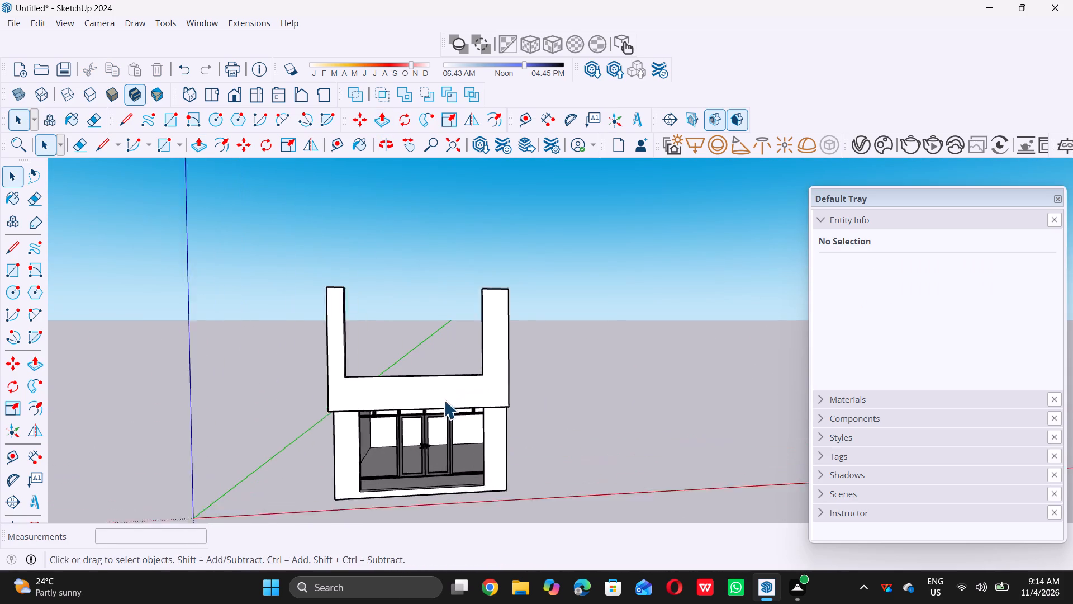
pyautogui.scroll(1, 444, 400)
pyautogui.scroll(-5, 359, 369)
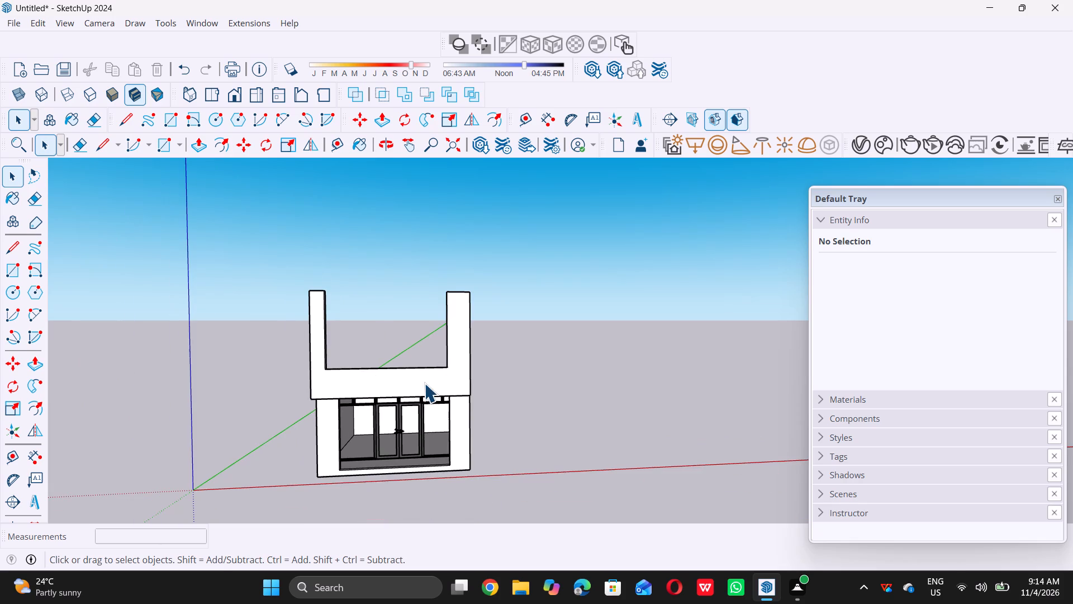
# Place a horizontal guide line 5" above the bottom edge of the roof's front face.
pyautogui.moveTo(423, 383); pyautogui.dragTo(418, 377, button='middle')
pyautogui.scroll(6, 418, 374)
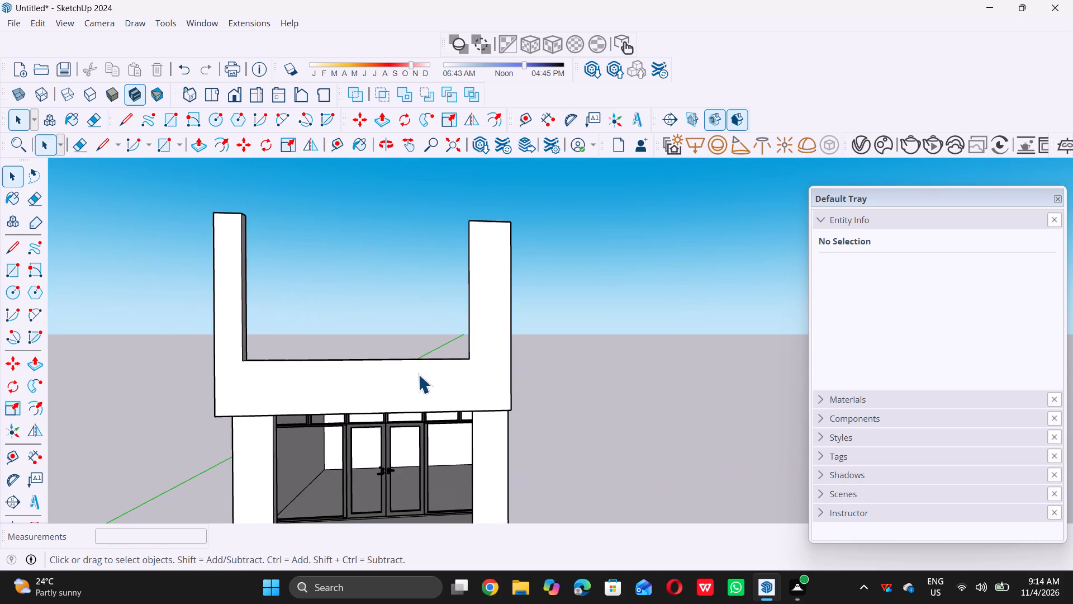
pyautogui.scroll(2, 334, 395)
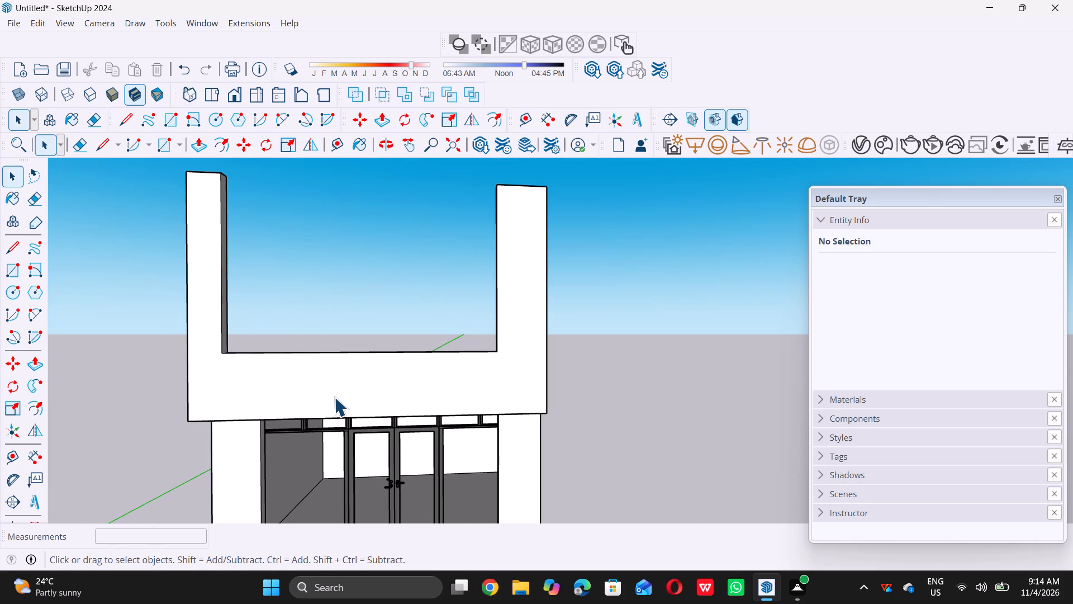
pyautogui.press('t')
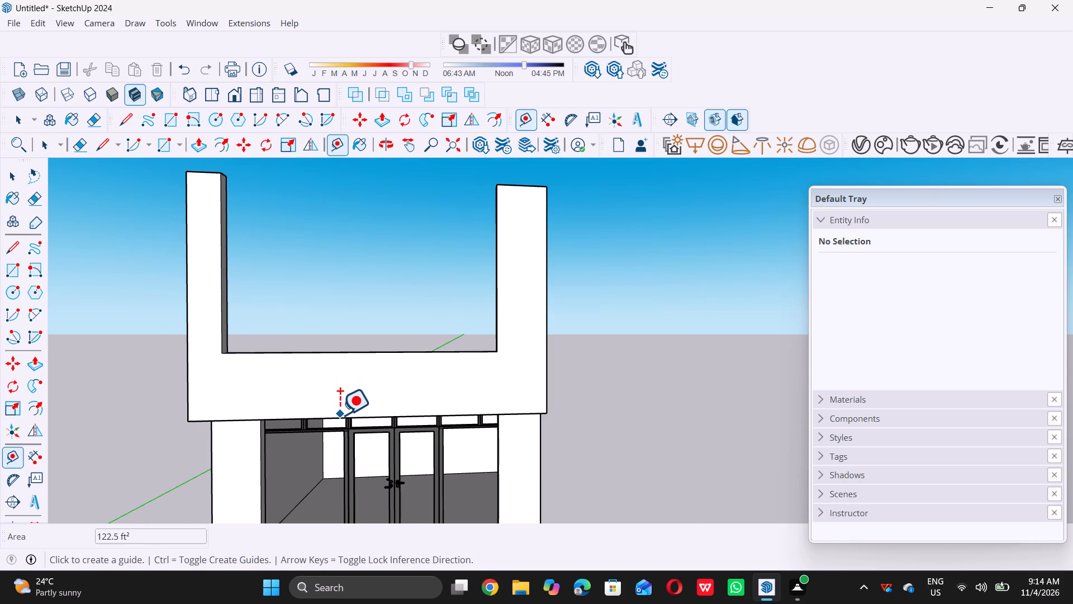
pyautogui.click(340, 416)
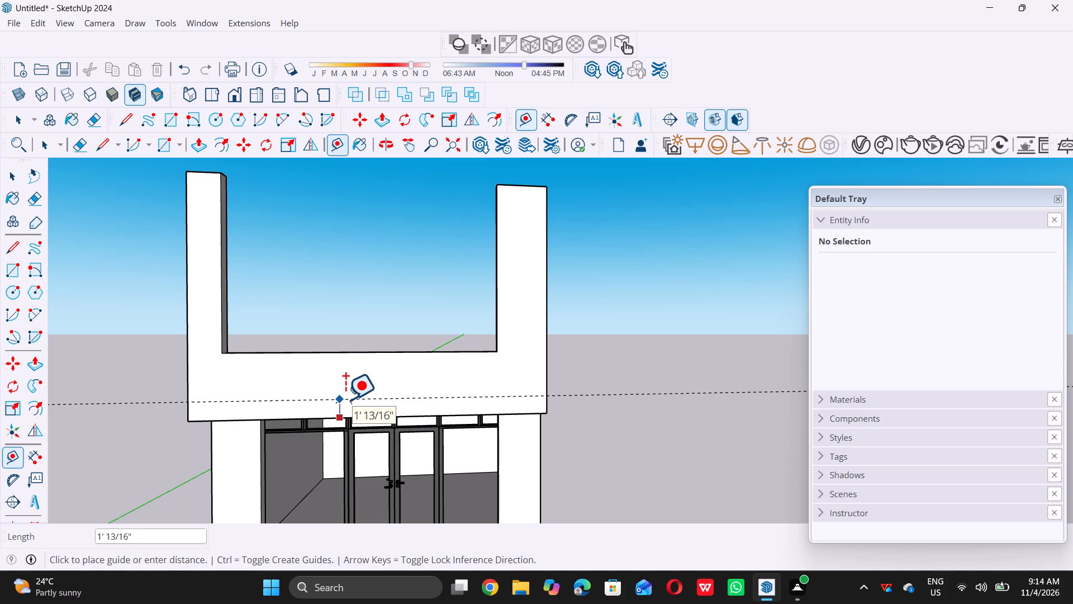
pyautogui.press('5')
pyautogui.hotkey('shift', '"')
pyautogui.press('Return')
pyautogui.press('space')
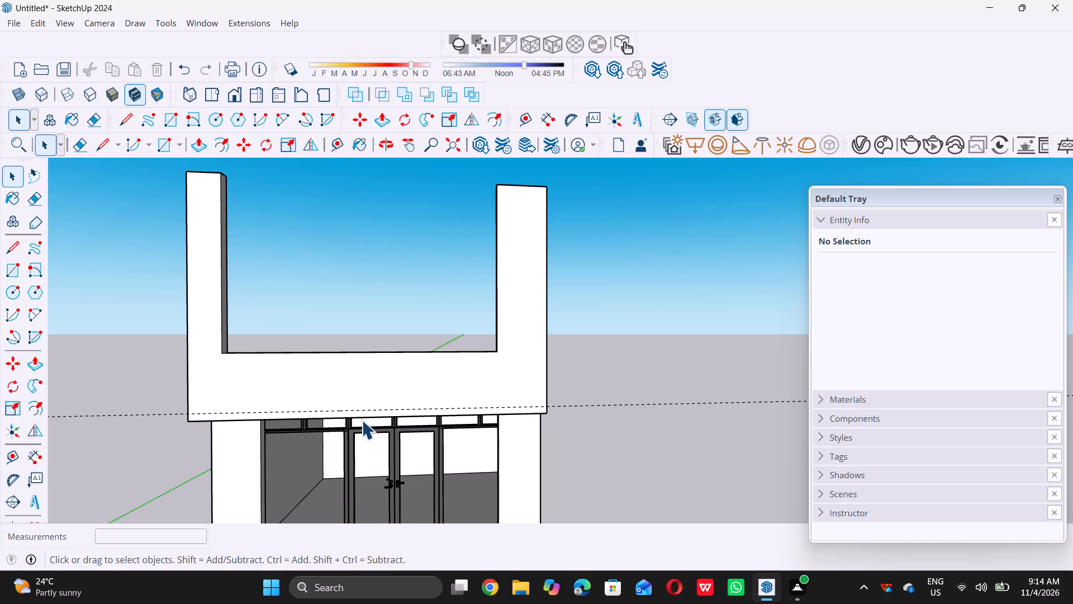
pyautogui.scroll(7, 362, 420)
pyautogui.scroll(-5, 377, 423)
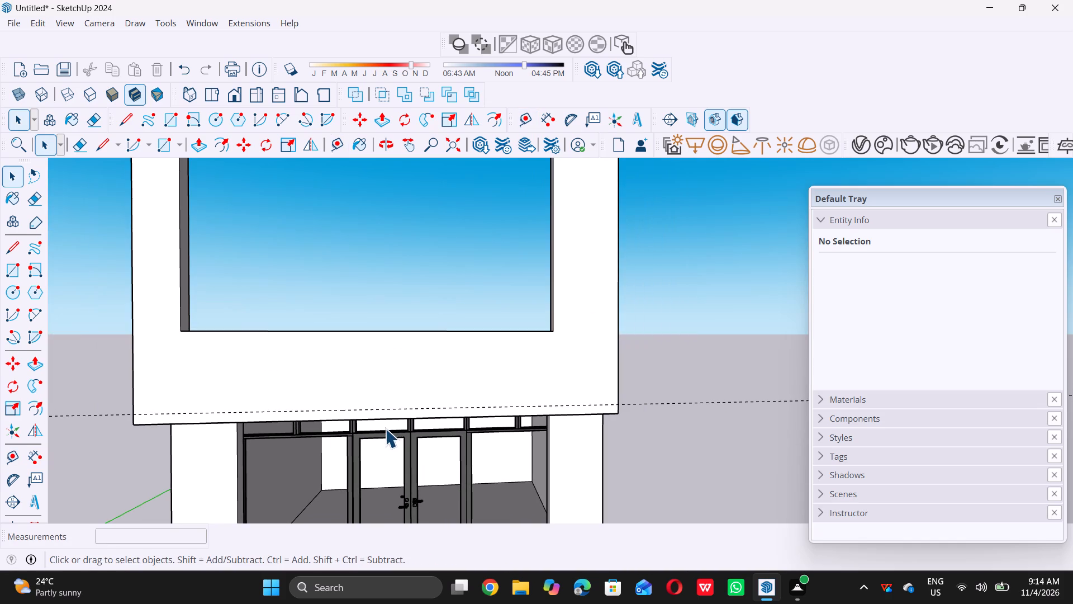
# Draw a 5" by 20' rectangle along the bottom of the front face, from its lower corner to the guide line.
pyautogui.press('r')
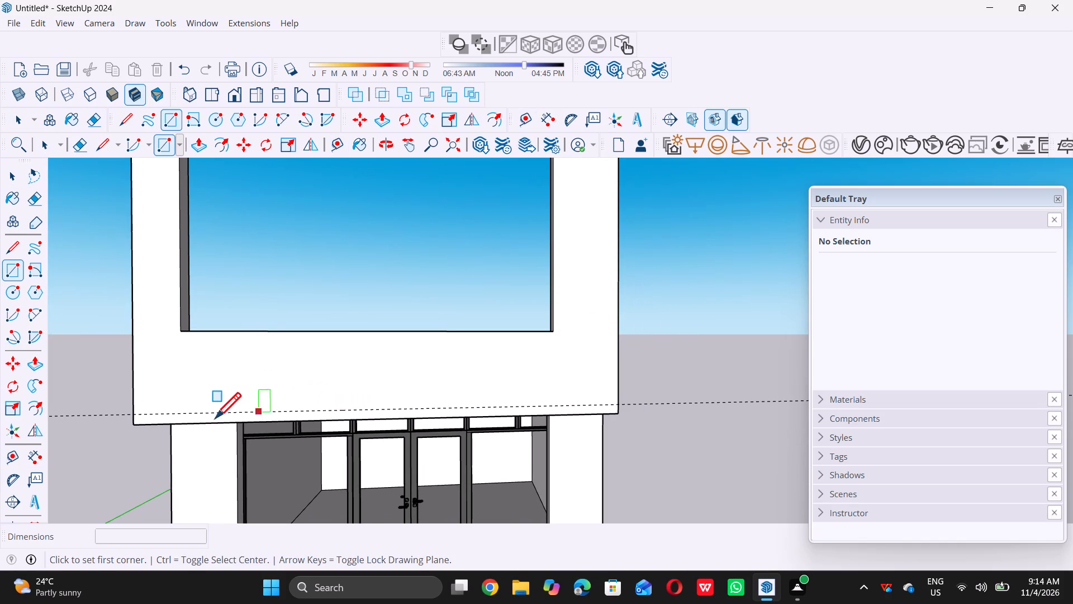
pyautogui.scroll(5, 123, 428)
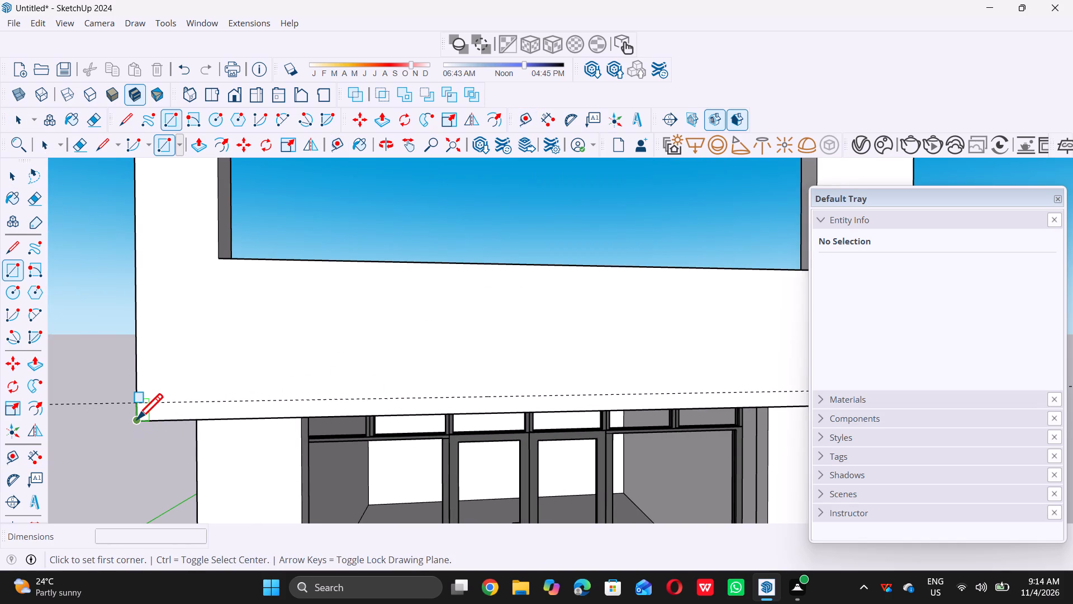
pyautogui.doubleClick(134, 418)
pyautogui.scroll(-5, 134, 418)
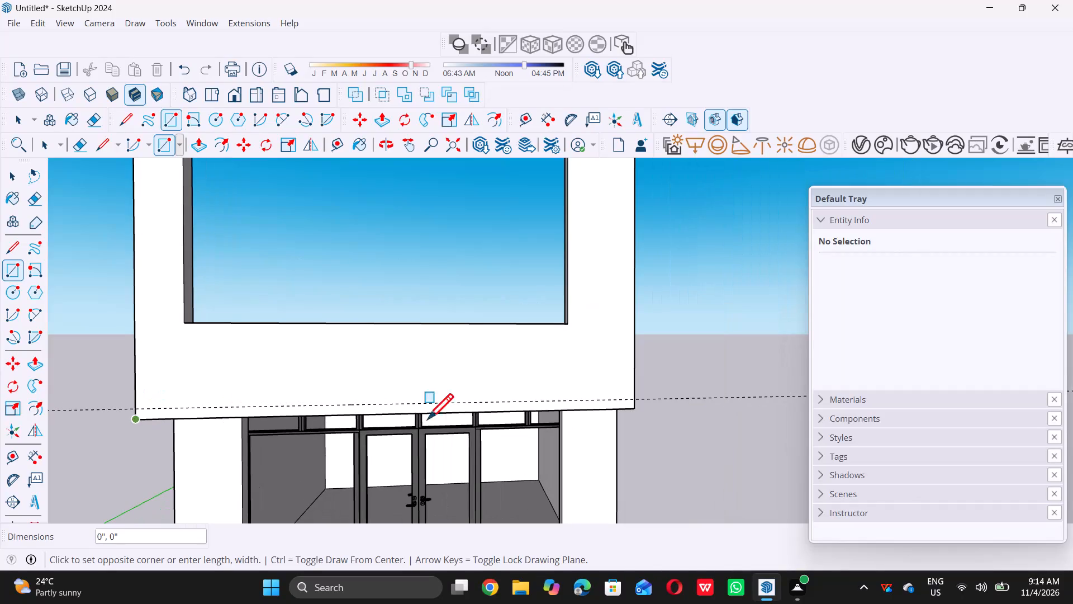
pyautogui.tripleClick(634, 397)
pyautogui.doubleClick(634, 397)
pyautogui.press('space')
# Delete all guides from the model.
pyautogui.scroll(-12, 618, 399)
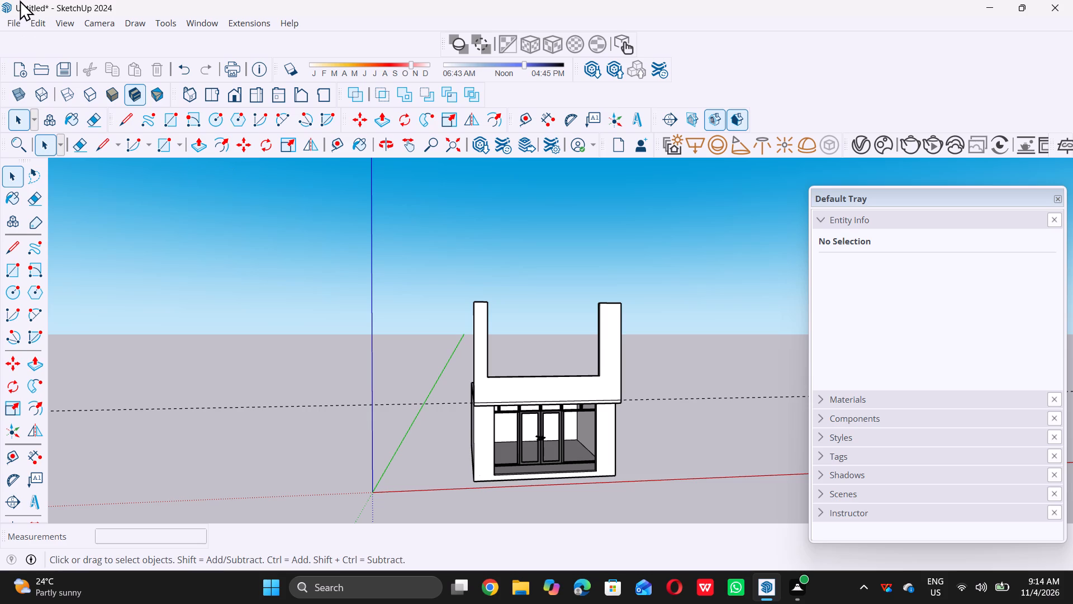
pyautogui.click(39, 21)
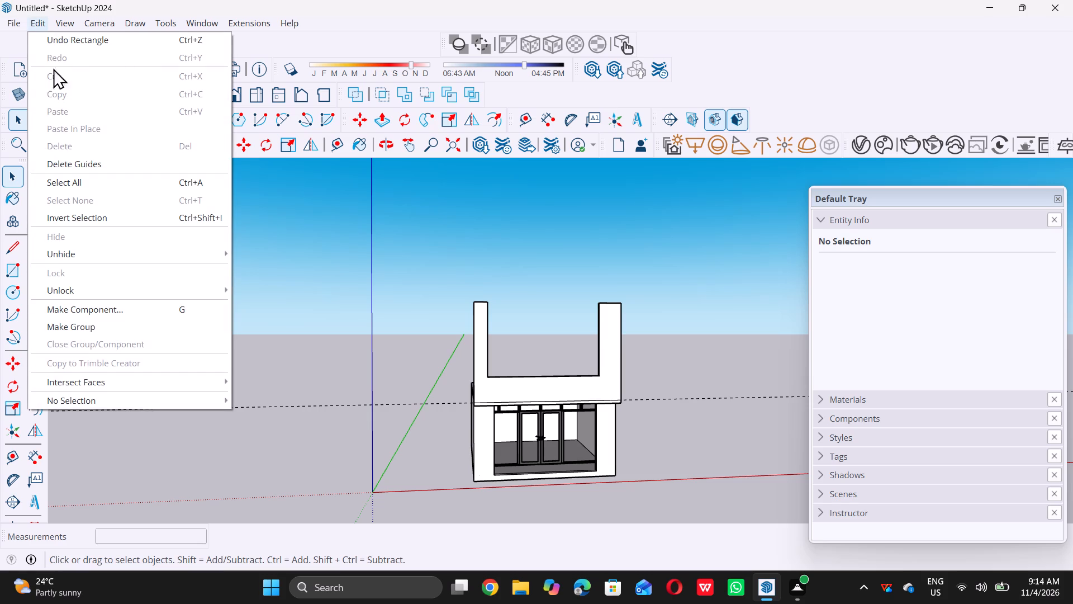
pyautogui.doubleClick(97, 162)
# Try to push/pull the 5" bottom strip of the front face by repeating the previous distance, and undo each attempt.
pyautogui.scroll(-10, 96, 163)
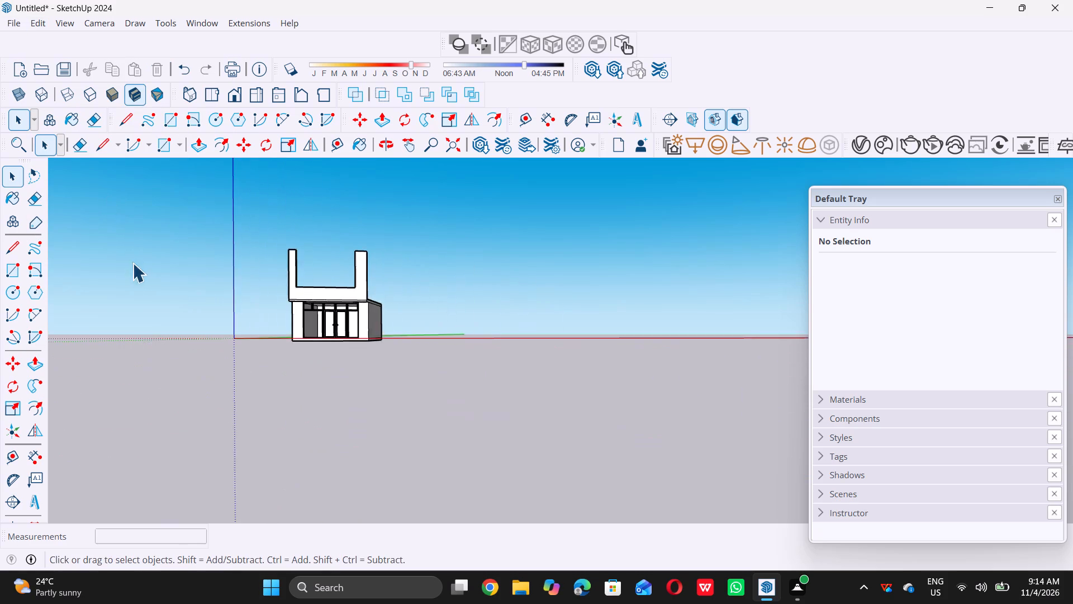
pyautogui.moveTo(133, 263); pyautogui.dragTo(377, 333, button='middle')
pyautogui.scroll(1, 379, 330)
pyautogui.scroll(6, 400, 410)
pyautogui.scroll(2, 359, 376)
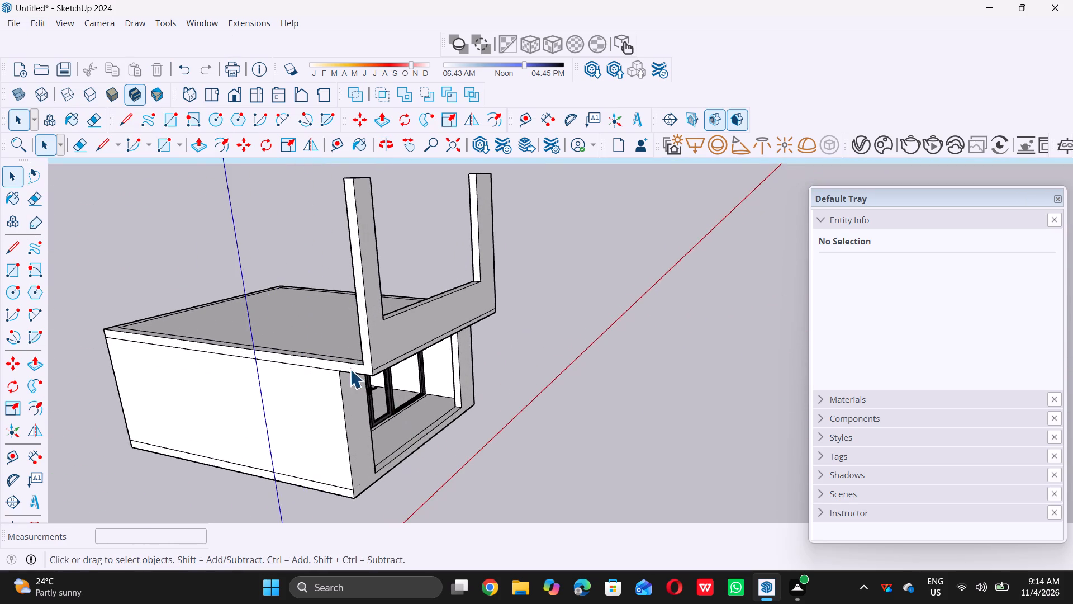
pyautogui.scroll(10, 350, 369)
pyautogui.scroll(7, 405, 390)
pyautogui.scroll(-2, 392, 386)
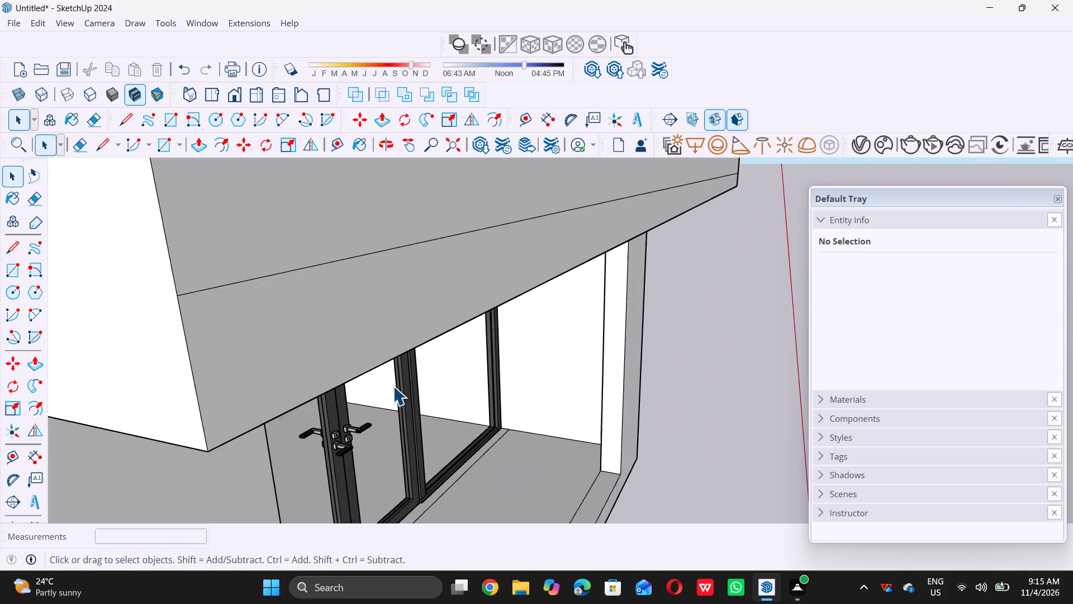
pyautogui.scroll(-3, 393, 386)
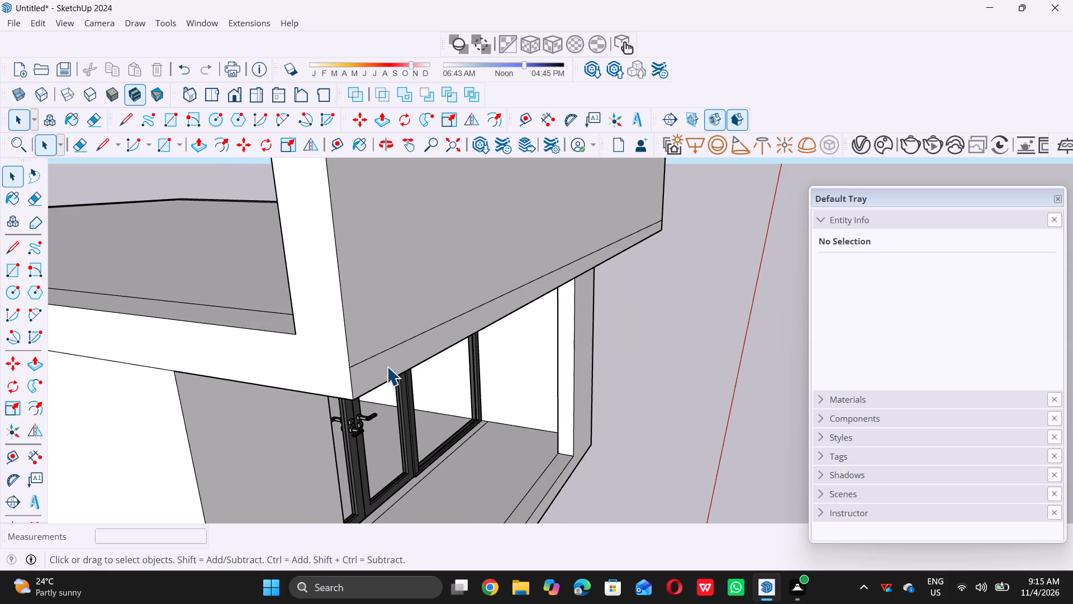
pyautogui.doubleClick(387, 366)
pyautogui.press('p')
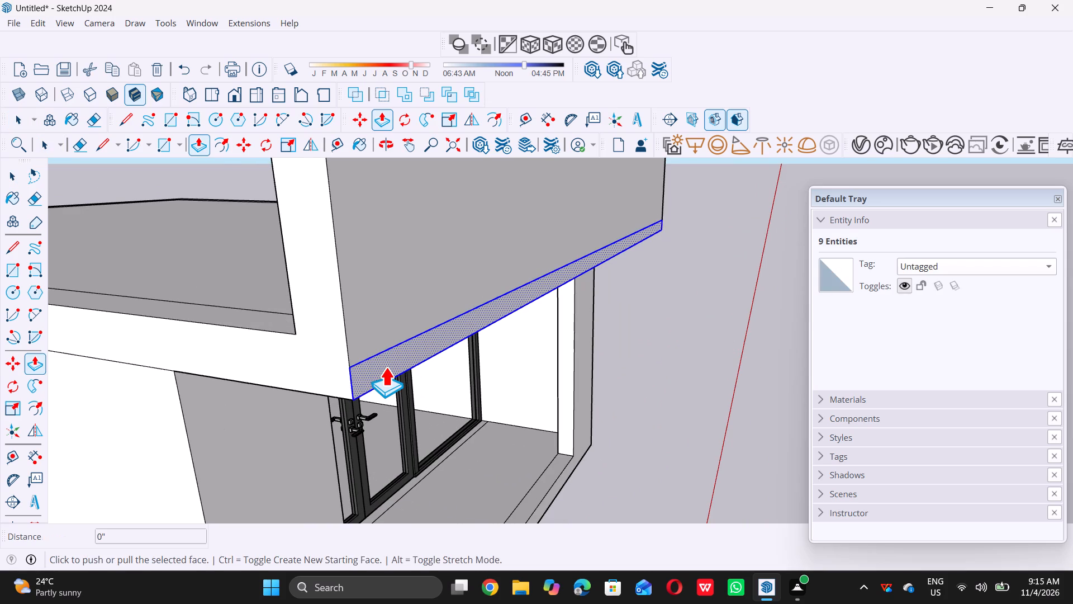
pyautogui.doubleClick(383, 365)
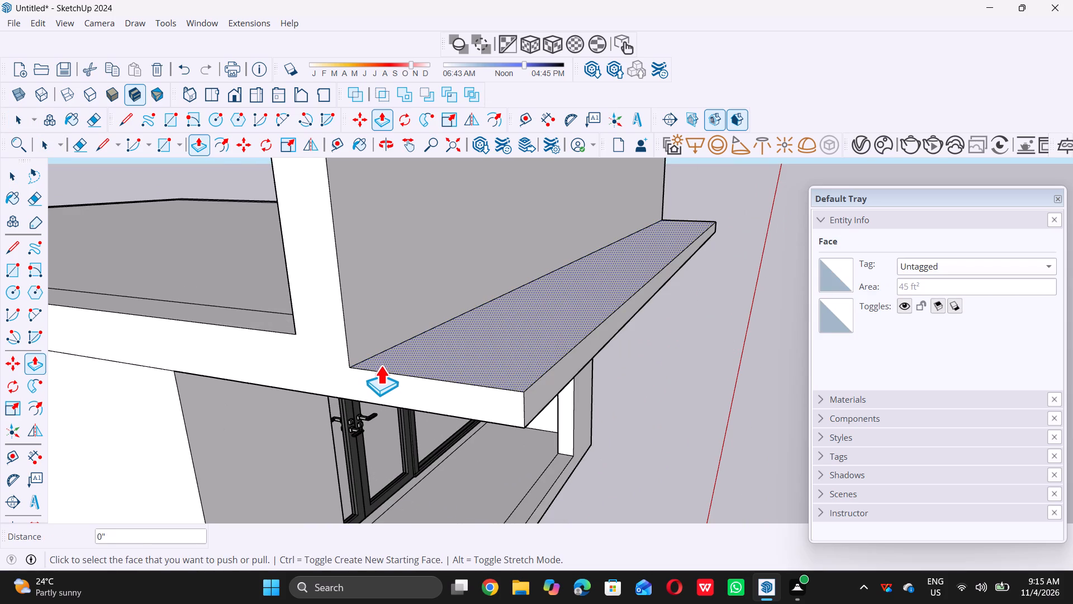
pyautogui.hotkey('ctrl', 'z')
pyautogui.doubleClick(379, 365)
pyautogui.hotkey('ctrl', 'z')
# Push the 5" strip along the bottom of the front face 2" inward.
pyautogui.scroll(4, 374, 366)
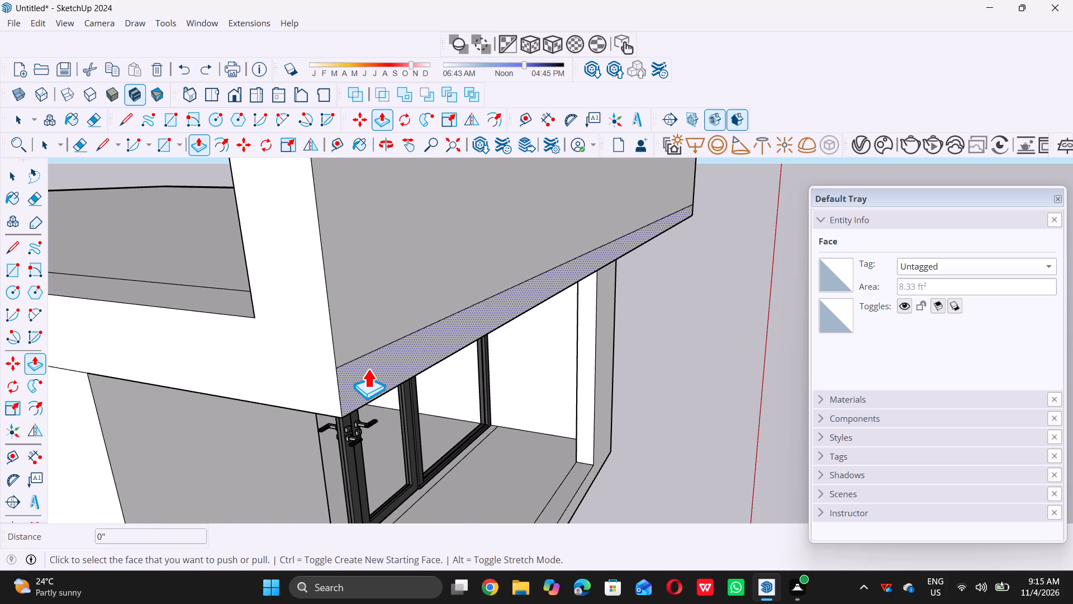
pyautogui.click(368, 369)
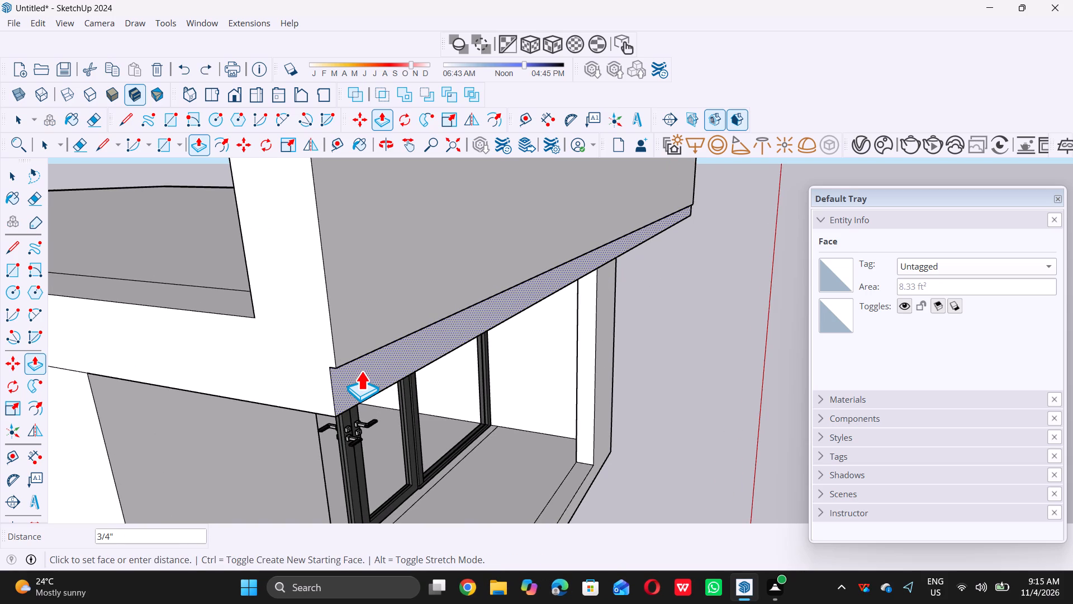
pyautogui.press('2')
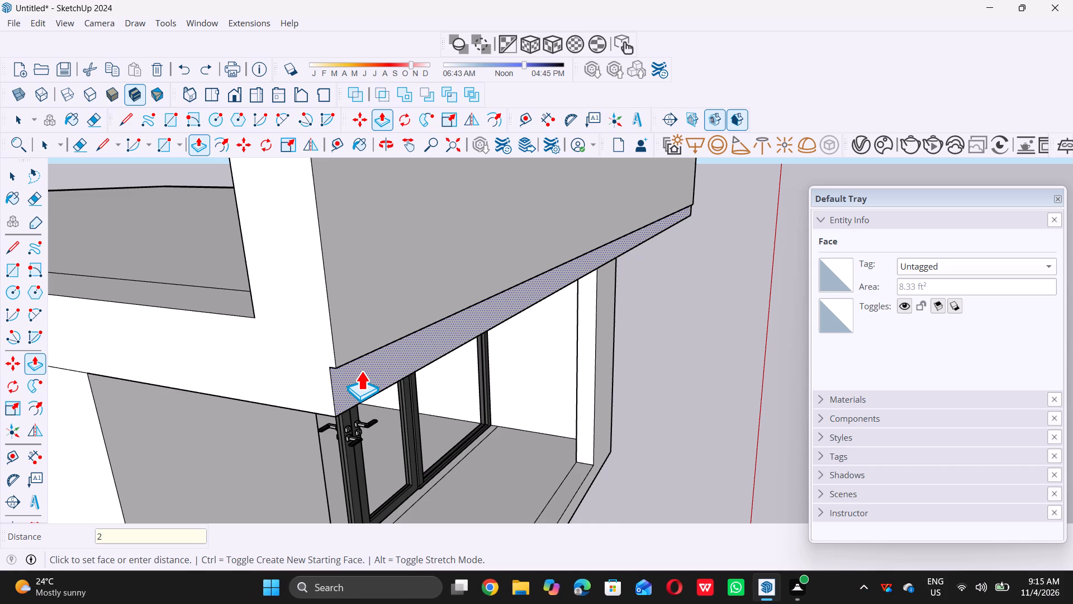
pyautogui.hotkey('shift', '"')
pyautogui.press('Return')
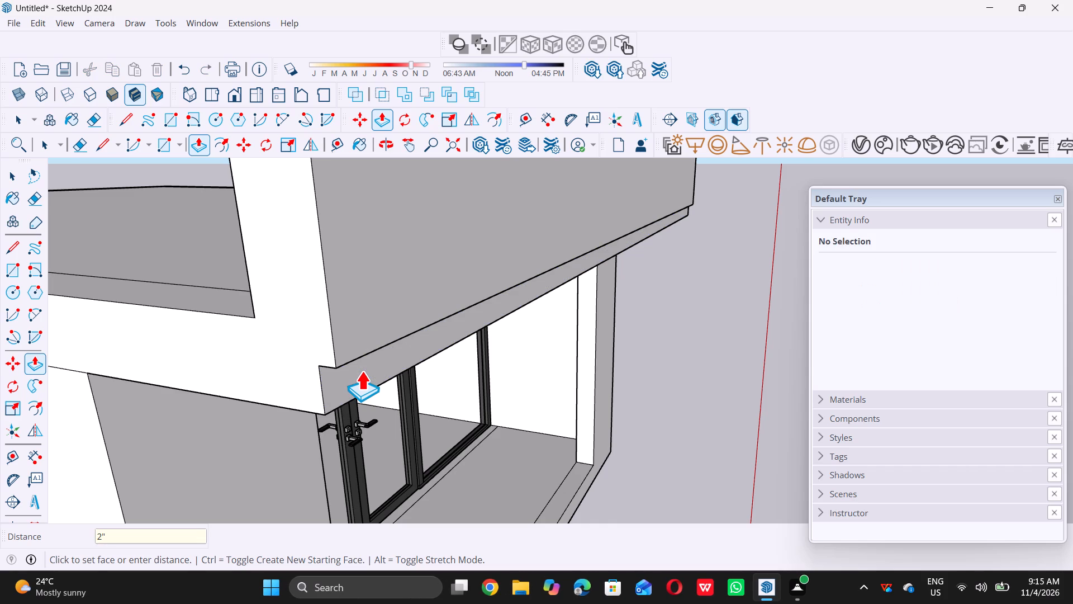
pyautogui.press('space')
# Examine the building's front with the recessed bottom strip from several angles and distances.
pyautogui.scroll(-9, 410, 334)
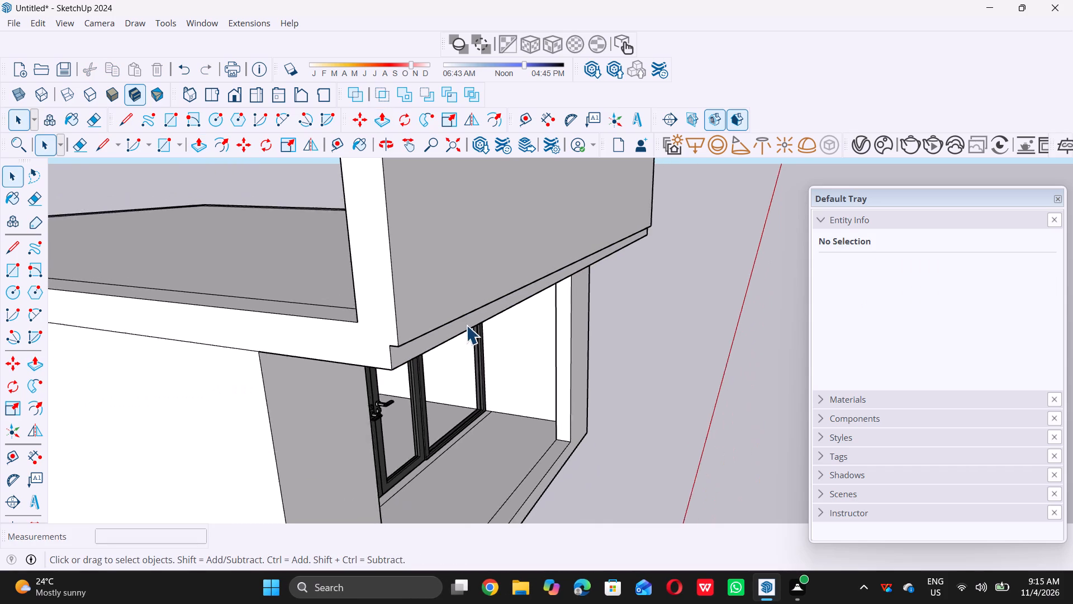
pyautogui.scroll(-13, 466, 325)
pyautogui.moveTo(467, 389); pyautogui.dragTo(247, 331, button='middle')
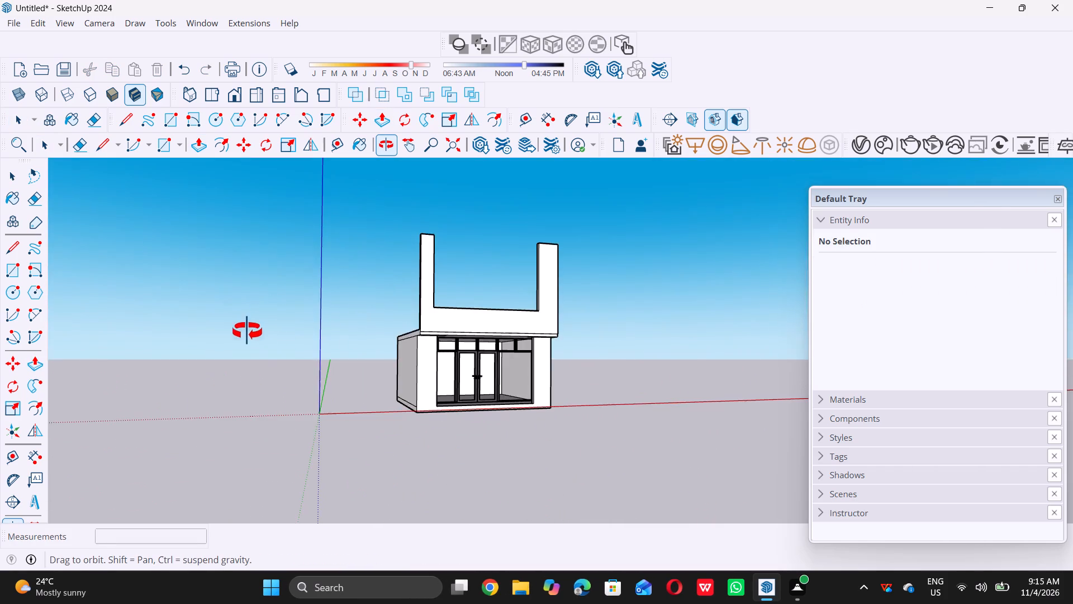
pyautogui.moveTo(247, 331); pyautogui.dragTo(221, 355, button='middle')
pyautogui.scroll(-5, 221, 357)
pyautogui.moveTo(383, 366); pyautogui.dragTo(370, 346, button='middle')
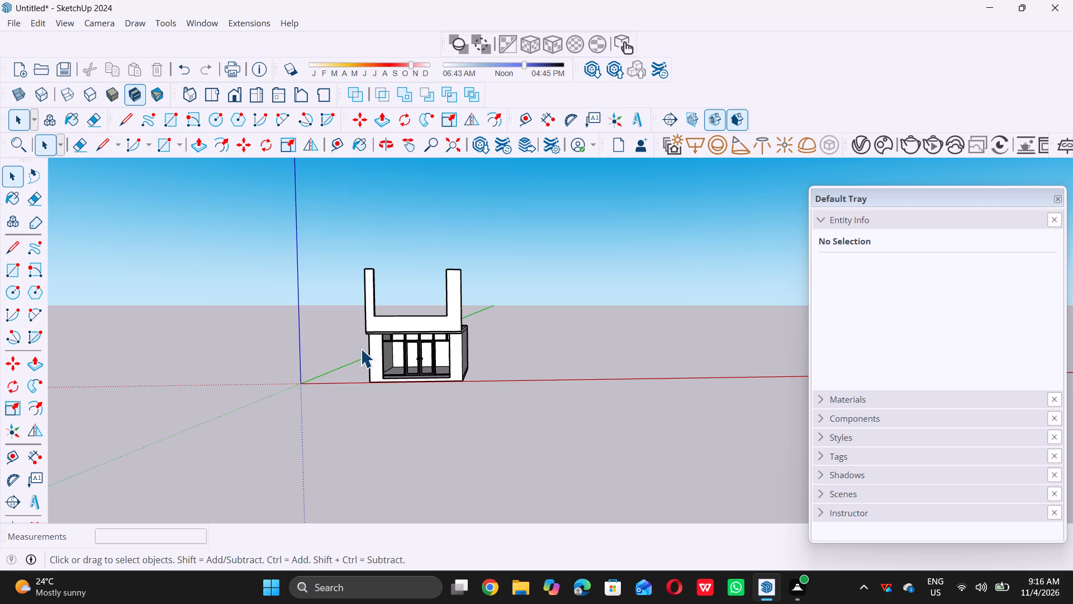
pyautogui.scroll(-2, 236, 407)
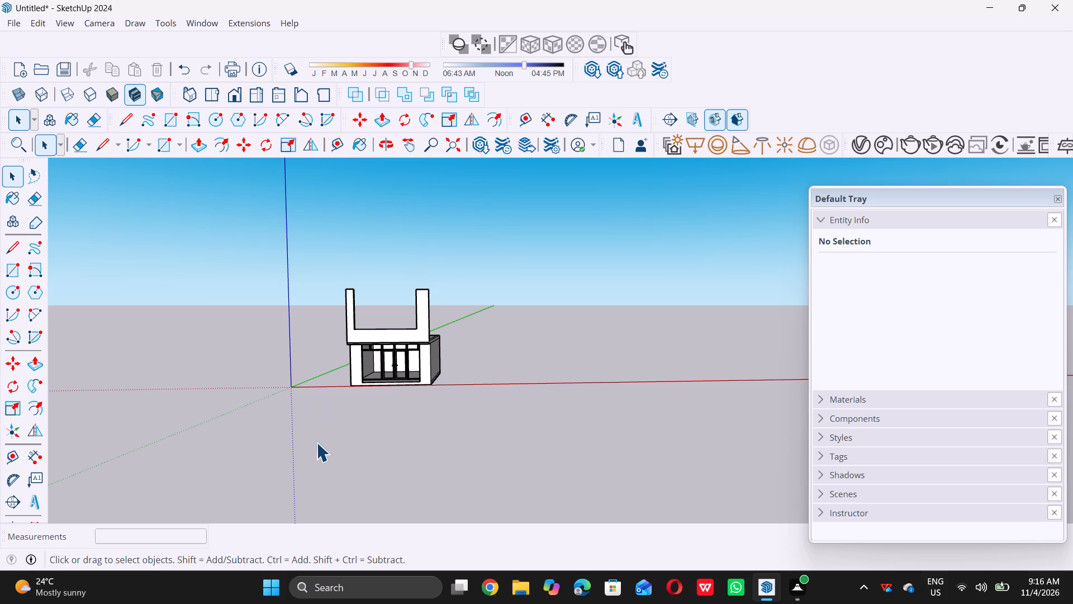
pyautogui.scroll(-7, 304, 442)
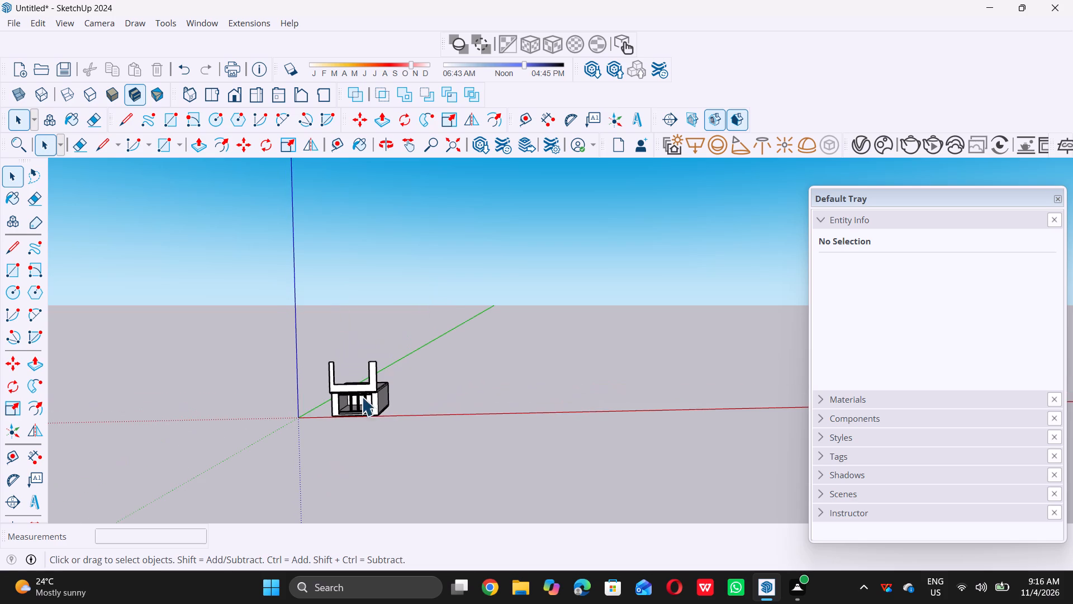
pyautogui.moveTo(334, 360); pyautogui.dragTo(318, 421, button='middle')
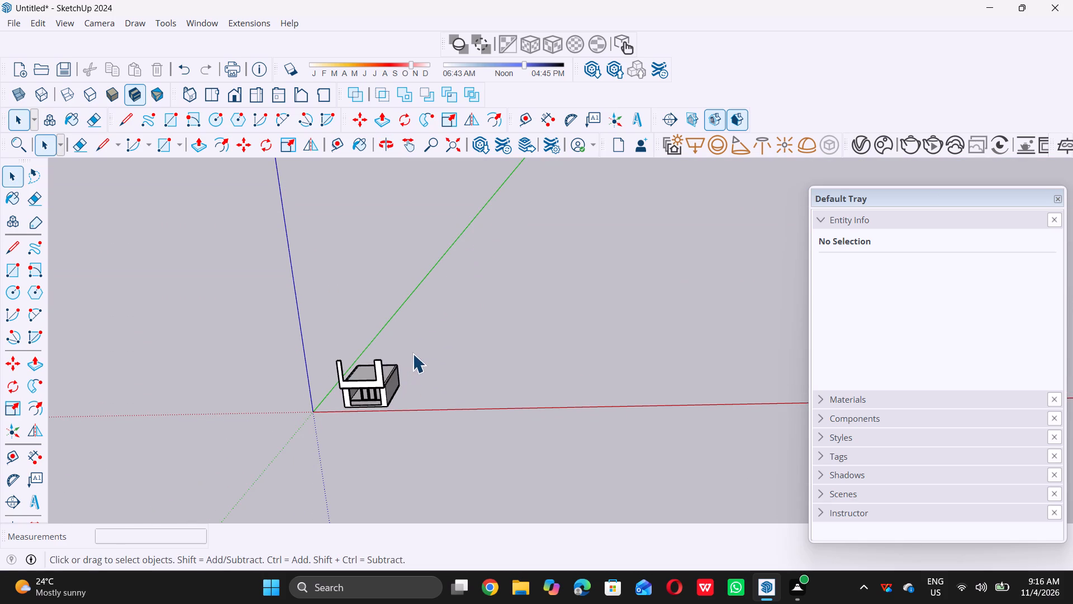
pyautogui.scroll(-2, 405, 386)
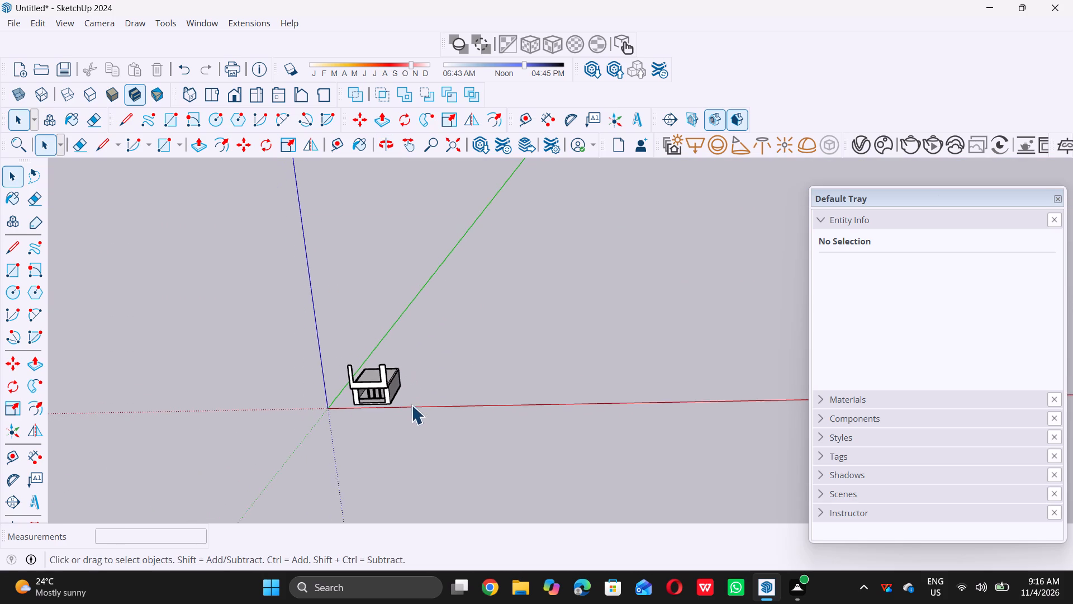
pyautogui.scroll(-1, 411, 405)
pyautogui.scroll(-1, 353, 436)
pyautogui.moveTo(345, 430); pyautogui.dragTo(348, 376, button='middle')
pyautogui.scroll(8, 349, 405)
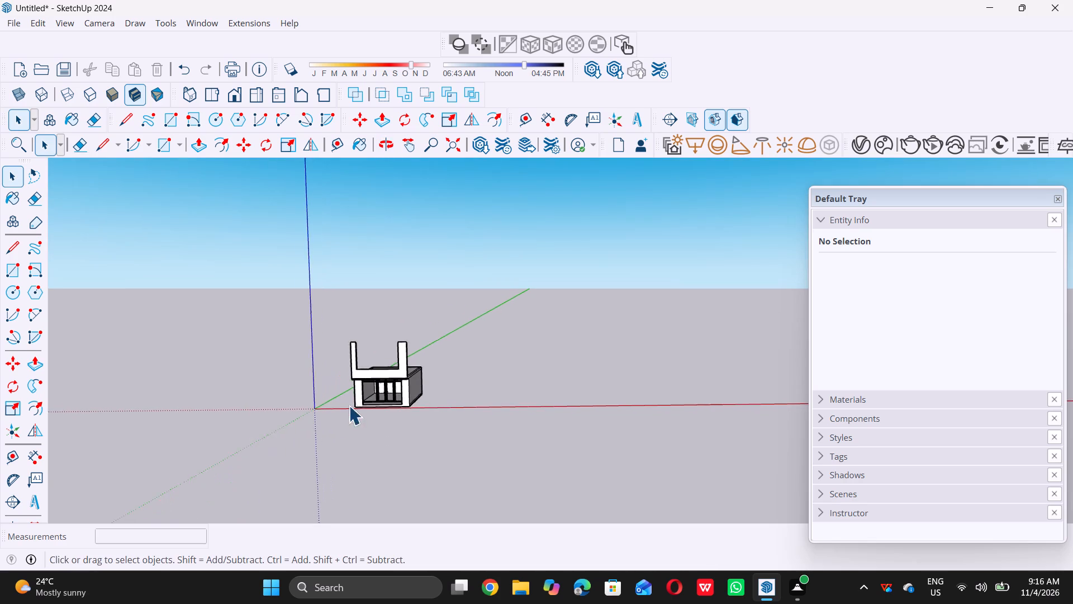
pyautogui.scroll(15, 349, 386)
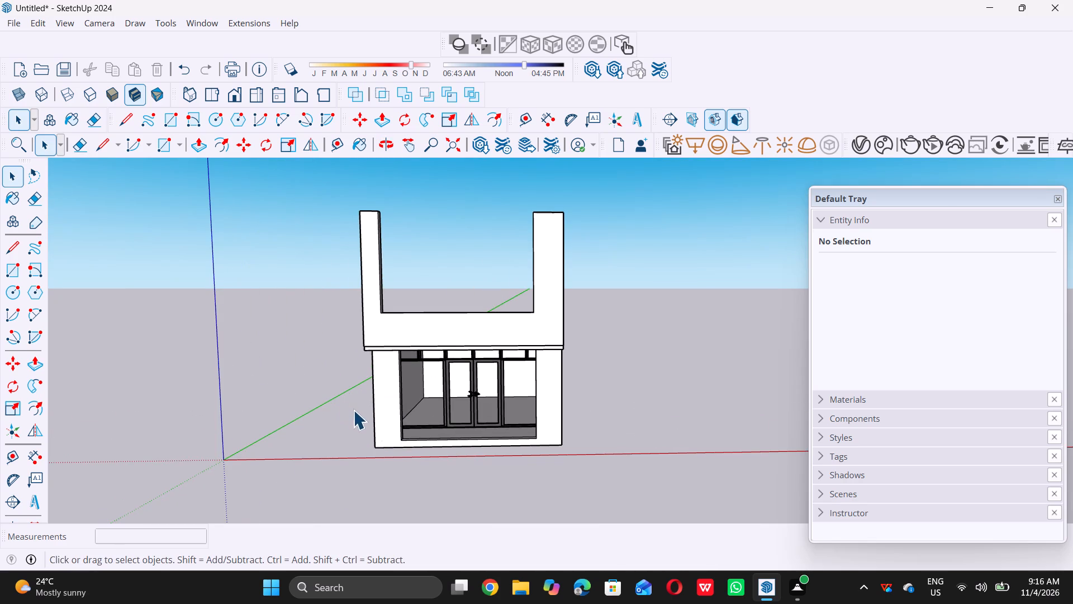
pyautogui.scroll(8, 353, 410)
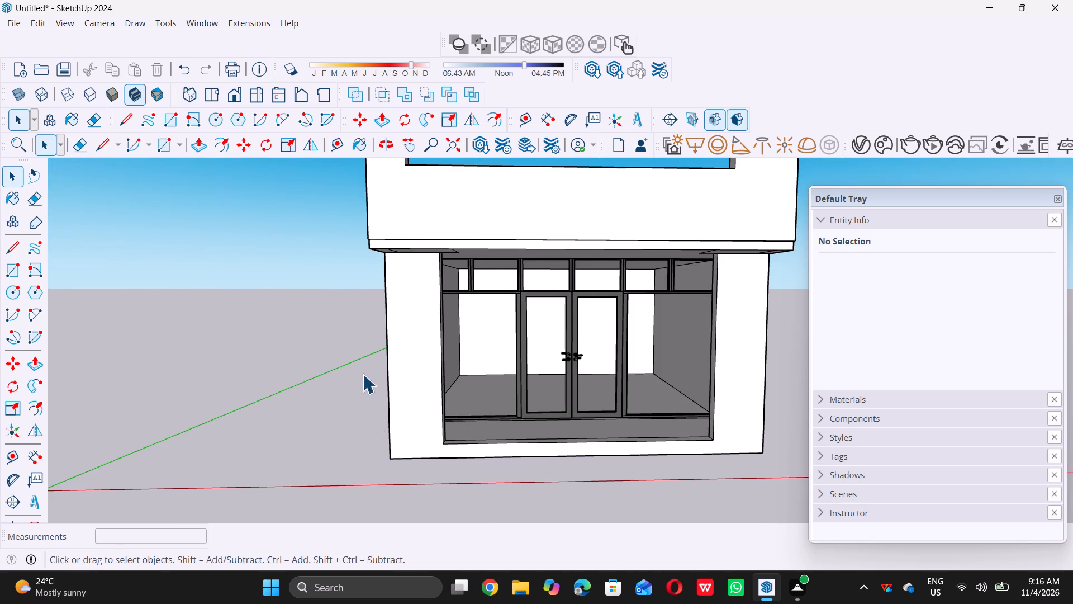
pyautogui.scroll(1, 354, 352)
pyautogui.scroll(-7, 318, 391)
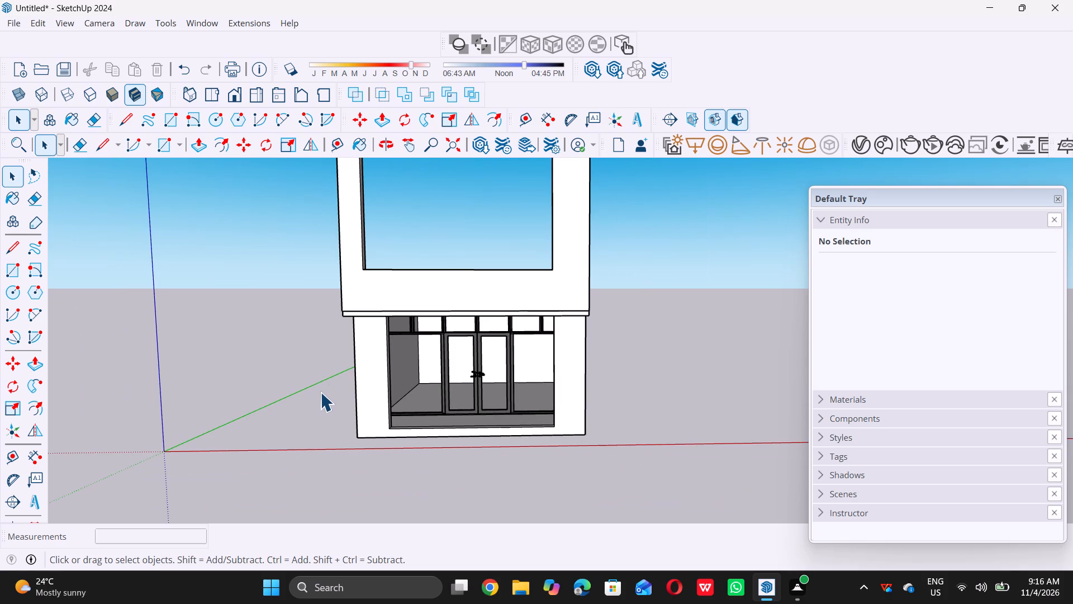
# Inspect the faces and dividing edges on the underside of the roof overhang above the front wall's corner pier.
pyautogui.moveTo(374, 367); pyautogui.dragTo(405, 319, button='middle')
pyautogui.scroll(14, 387, 323)
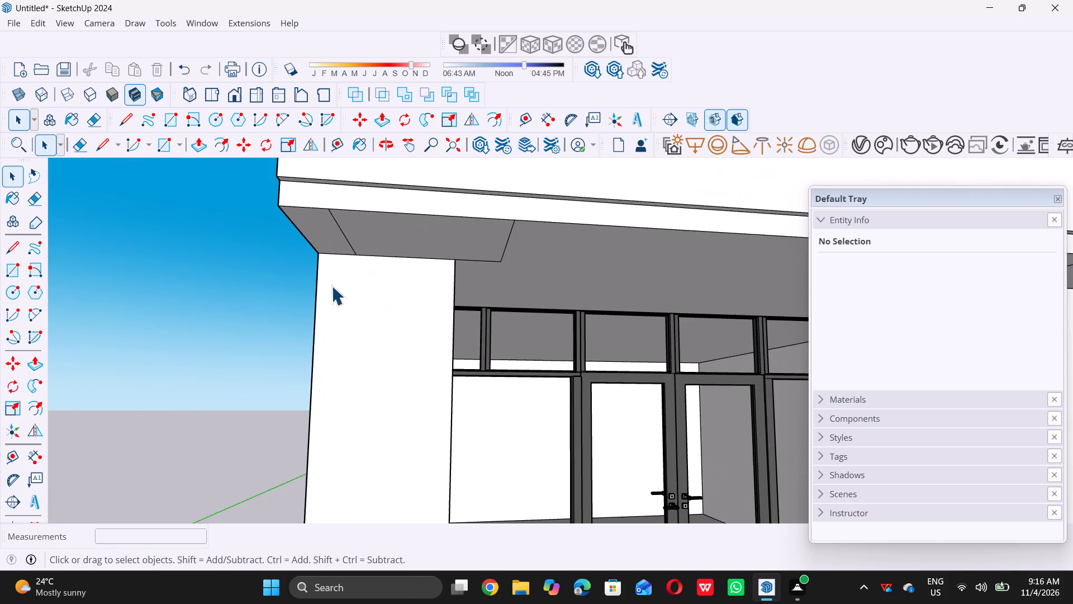
pyautogui.scroll(5, 321, 258)
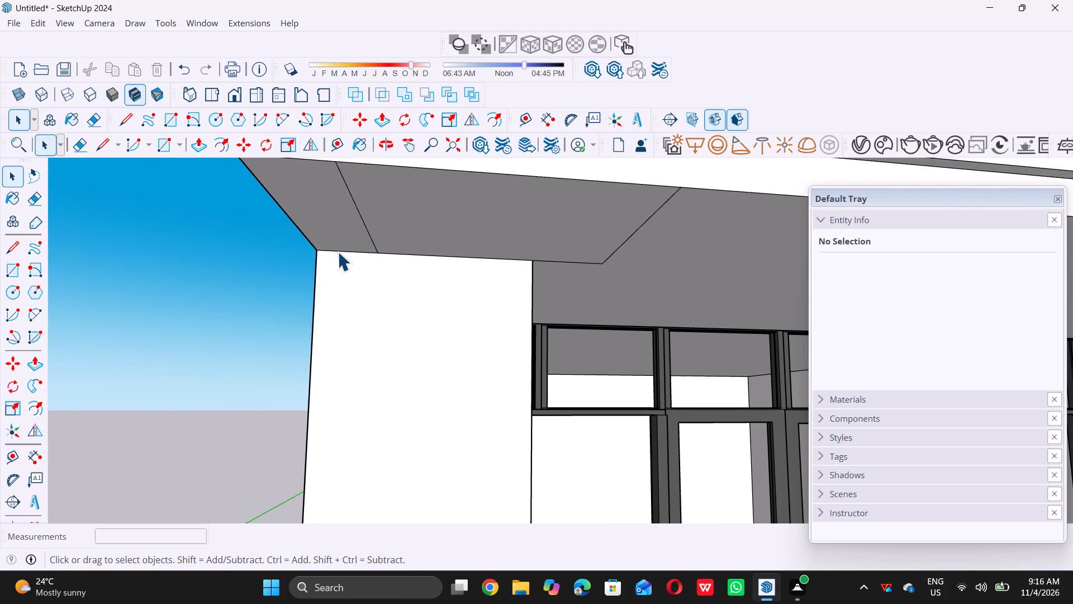
pyautogui.doubleClick(338, 252)
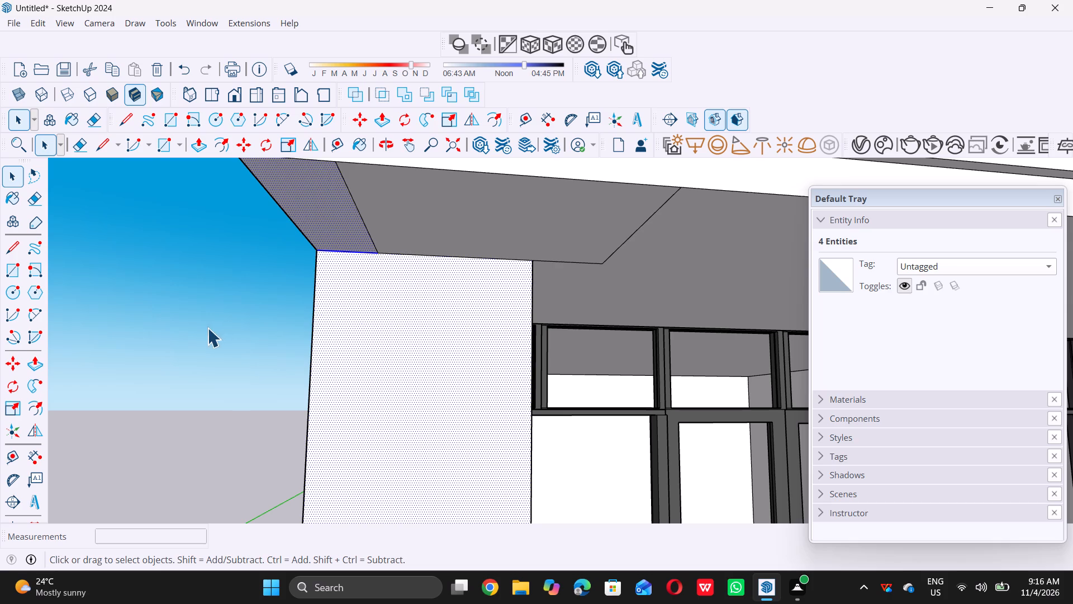
pyautogui.tripleClick(207, 328)
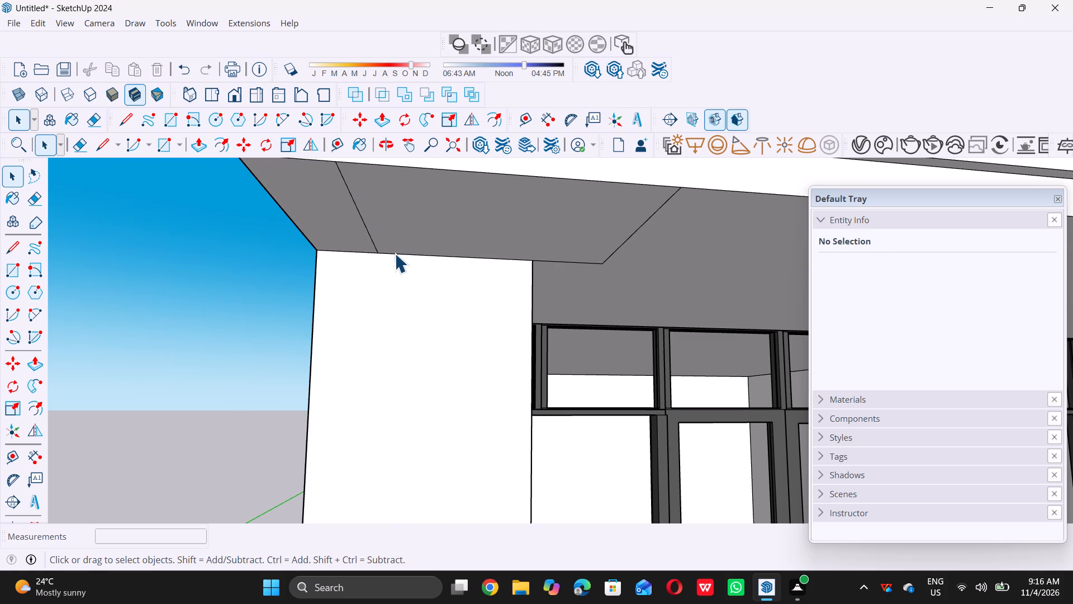
pyautogui.doubleClick(395, 253)
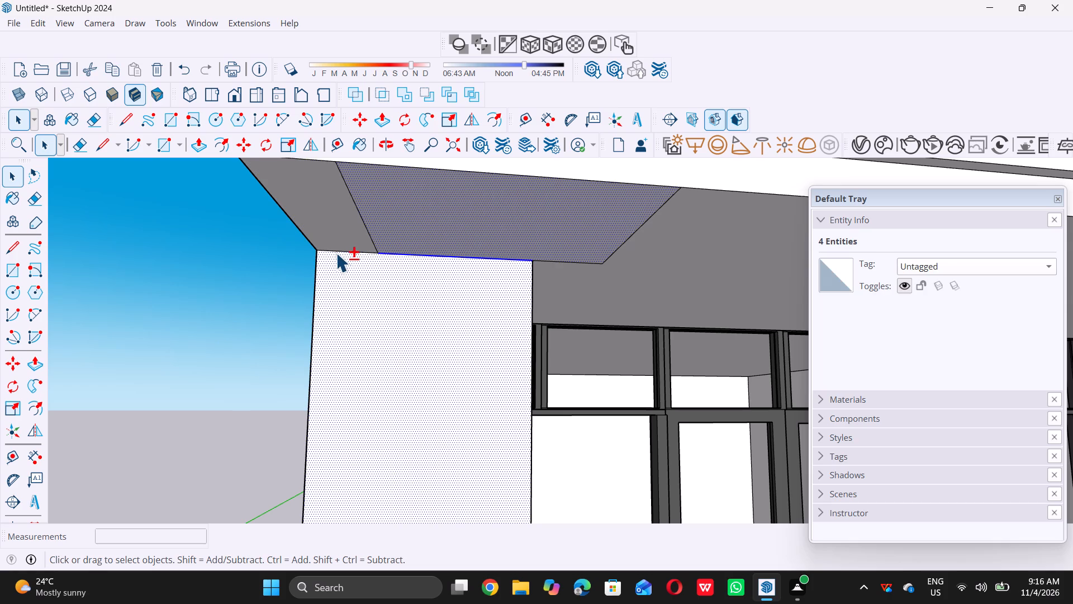
pyautogui.keyDown('ctrl'); pyautogui.click(338, 252); pyautogui.keyUp('ctrl')
pyautogui.keyDown('shift'); pyautogui.tripleClick(397, 317); pyautogui.keyUp('shift')
pyautogui.keyDown('shift'); pyautogui.click(397, 317); pyautogui.keyUp('shift')
pyautogui.keyDown('shift'); pyautogui.click(425, 209); pyautogui.keyUp('shift')
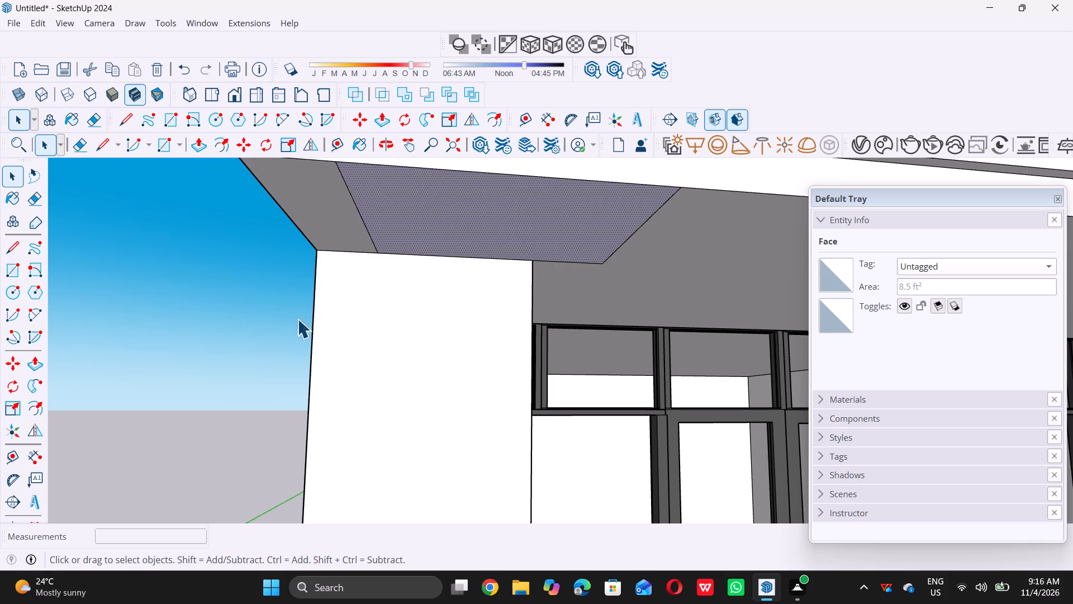
pyautogui.tripleClick(238, 331)
pyautogui.scroll(-11, 251, 324)
pyautogui.doubleClick(229, 376)
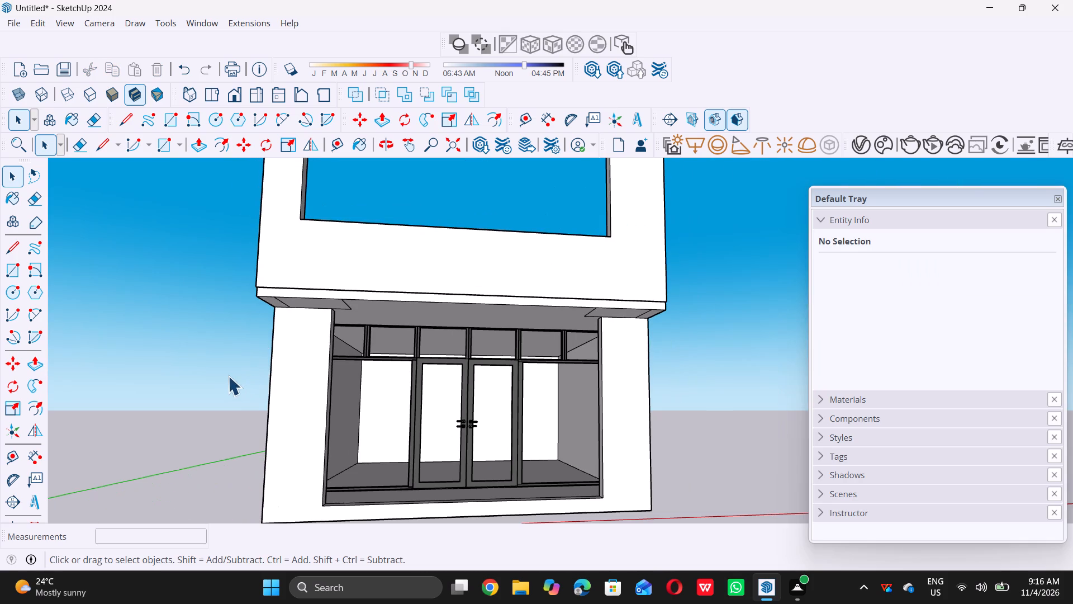
# Place a horizontal guide on the left front pier 3' below its top edge.
pyautogui.scroll(-4, 248, 414)
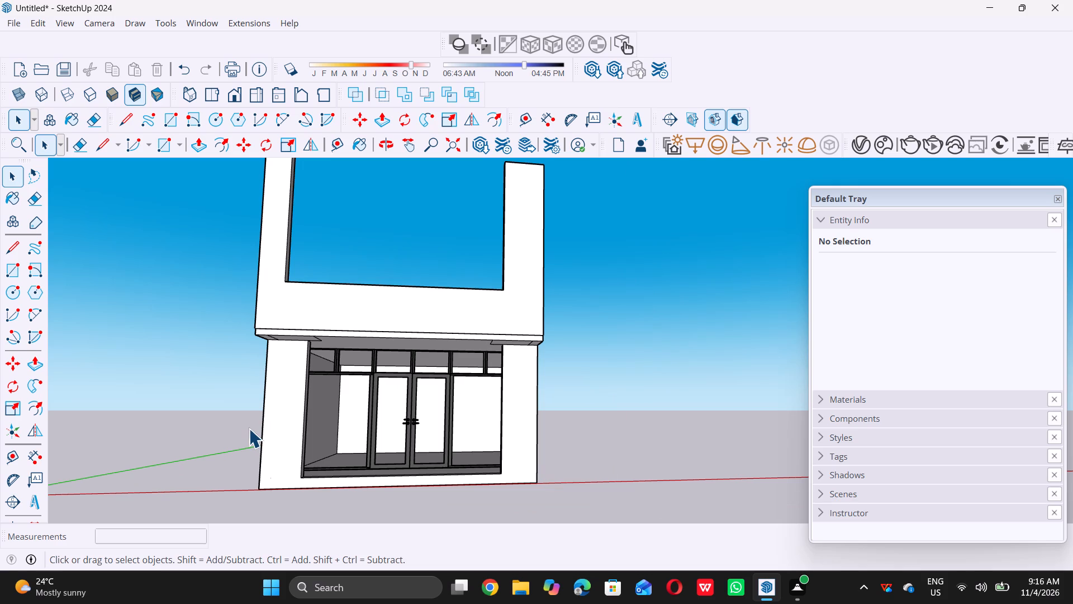
pyautogui.scroll(7, 257, 420)
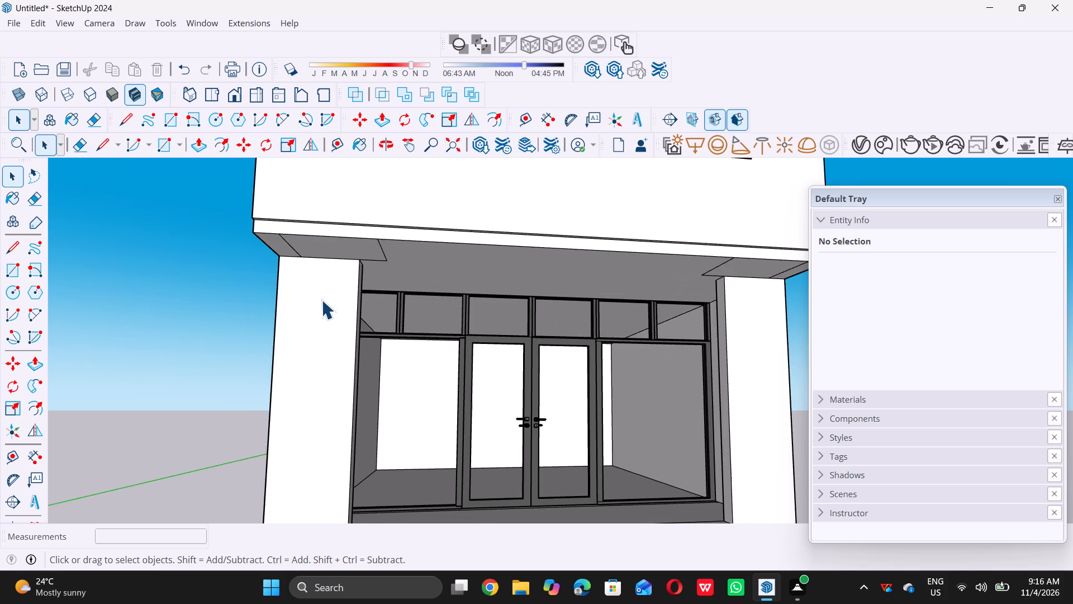
pyautogui.scroll(6, 312, 282)
pyautogui.press('t')
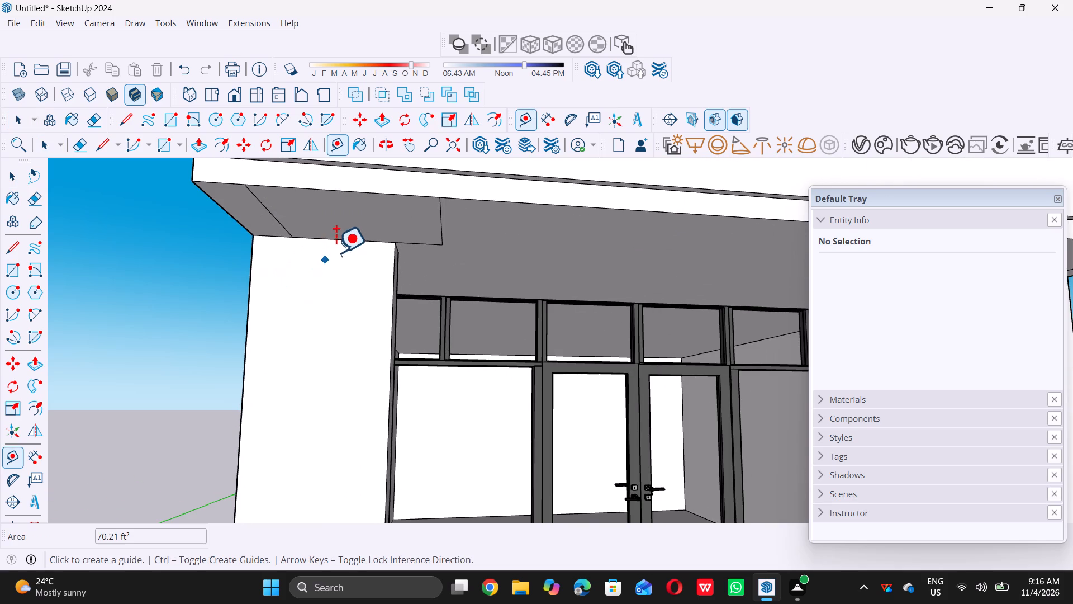
pyautogui.click(335, 242)
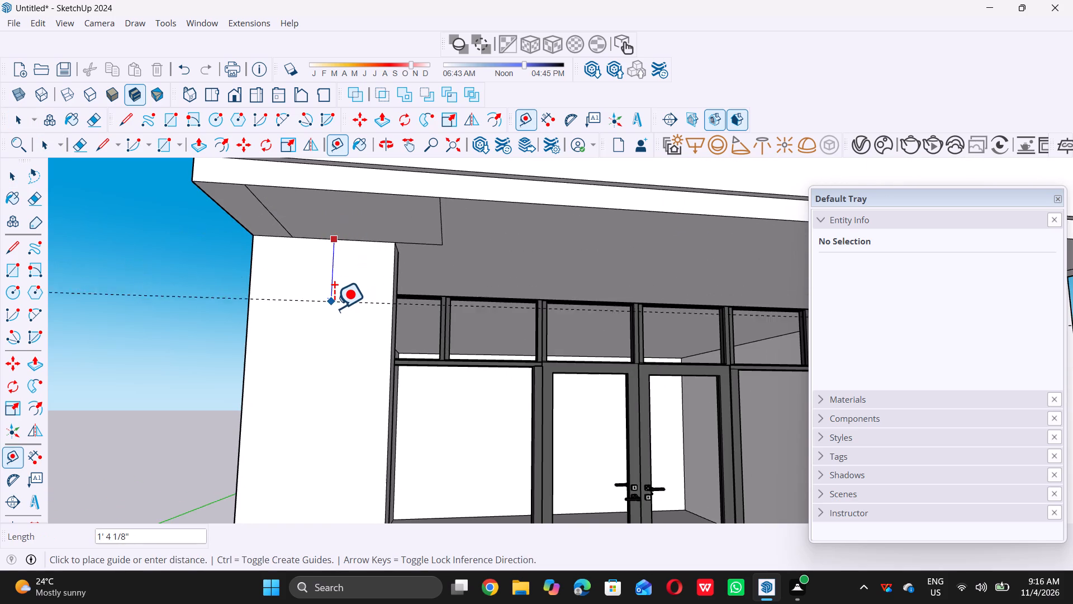
pyautogui.press('3')
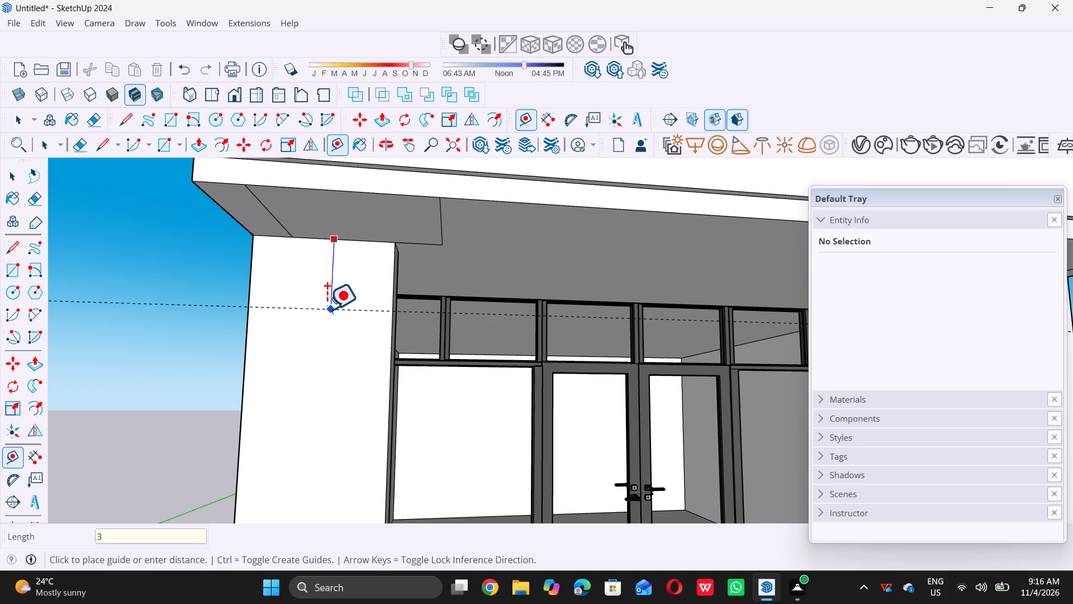
pyautogui.press("'")
pyautogui.press('Return')
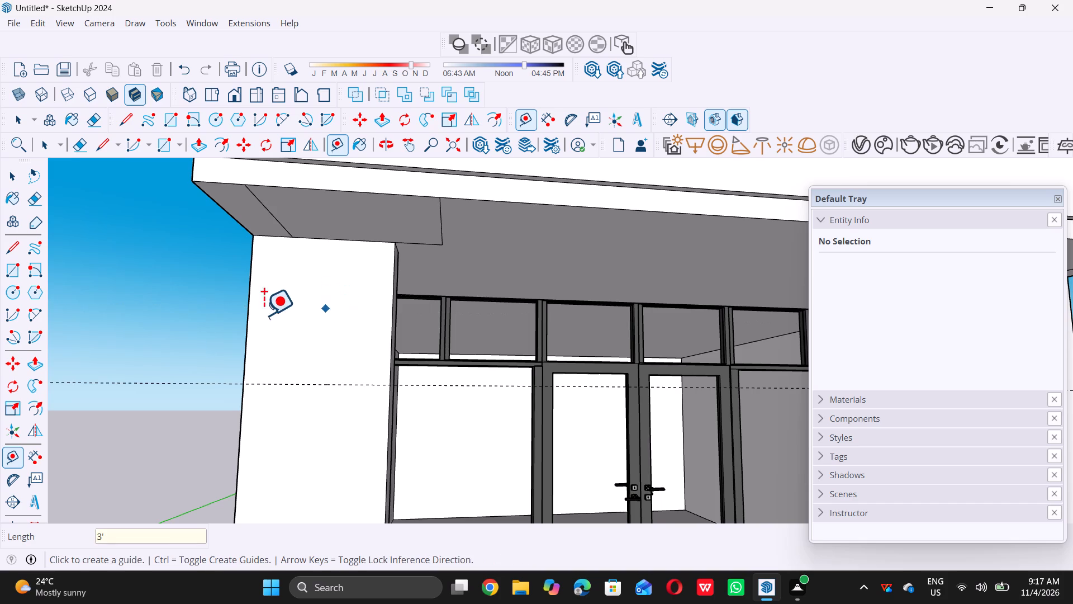
# Place a second horizontal guide on the left front pier 3' below the first guide.
pyautogui.scroll(-9, 261, 320)
pyautogui.scroll(-4, 307, 325)
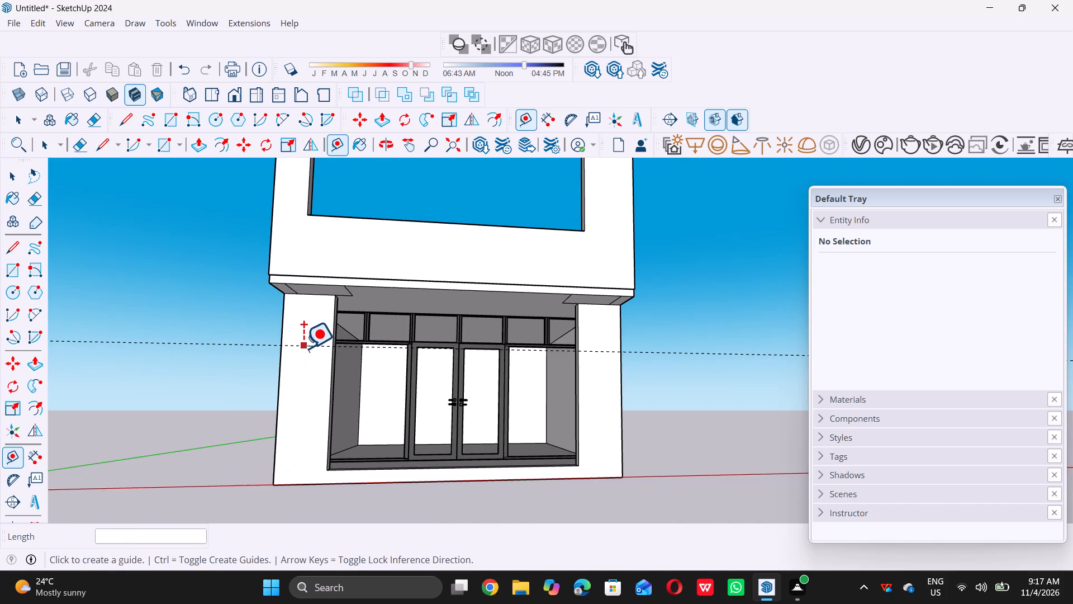
pyautogui.tripleClick(304, 347)
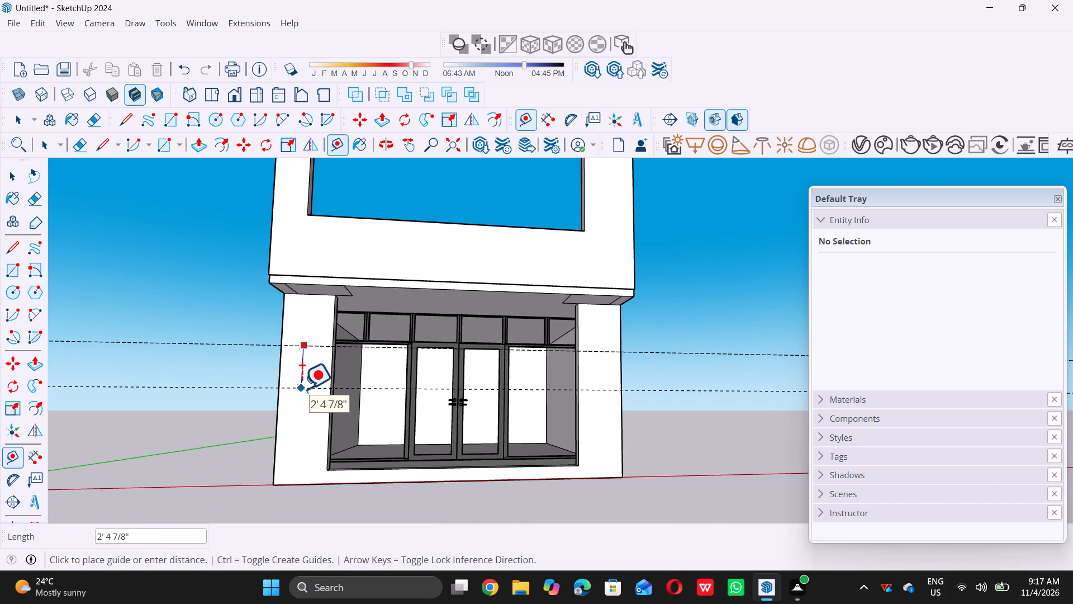
pyautogui.press('3')
pyautogui.press("'")
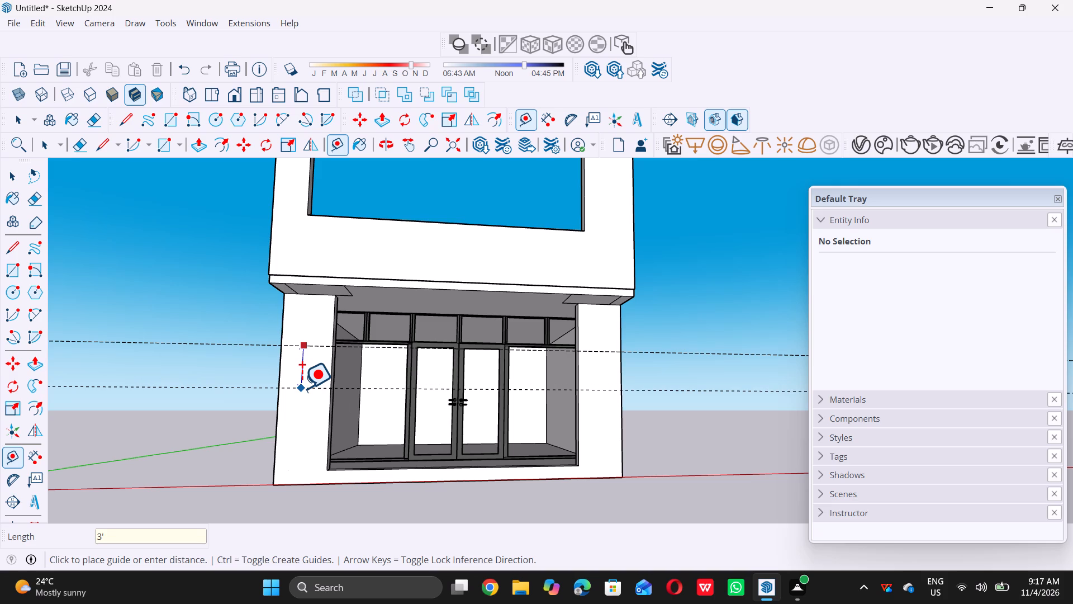
pyautogui.press('Return')
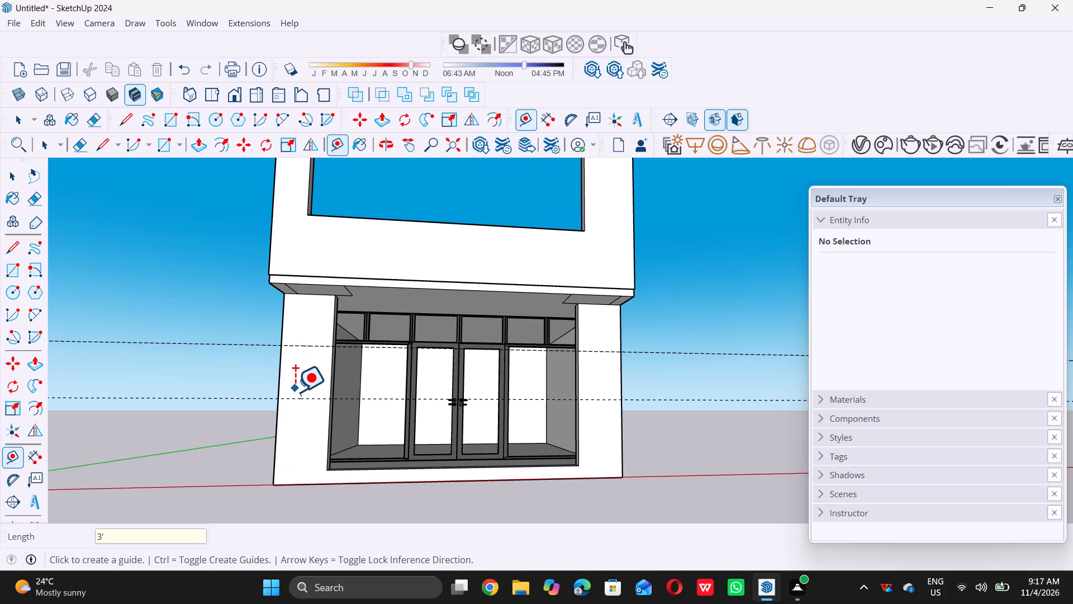
# Add a parallel guide 0.5" below the upper horizontal guide on the left front pier.
pyautogui.scroll(1, 301, 397)
pyautogui.scroll(5, 286, 350)
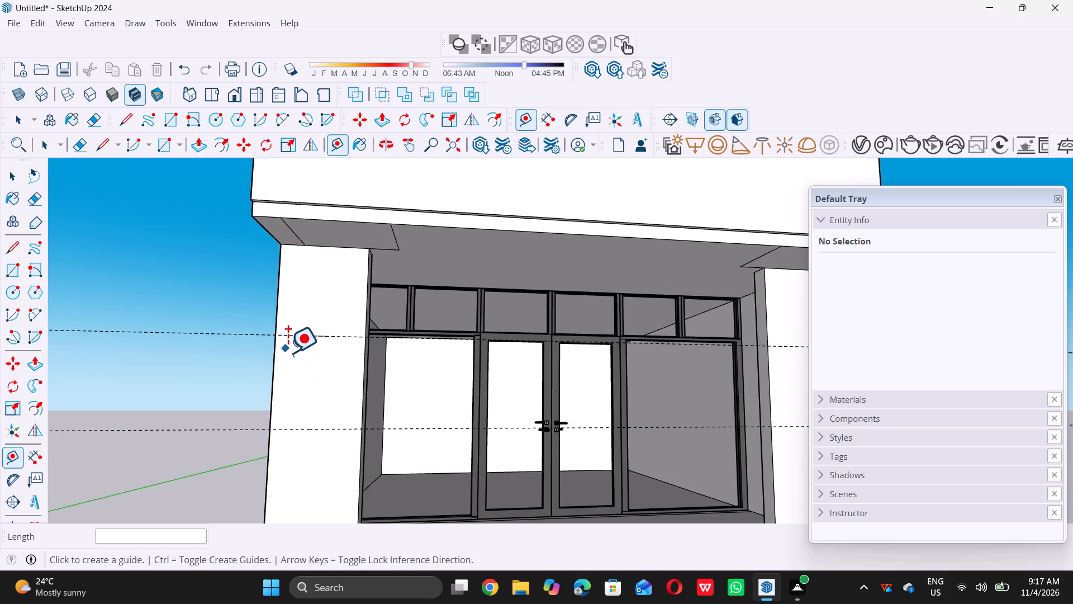
pyautogui.scroll(5, 288, 352)
pyautogui.click(320, 327)
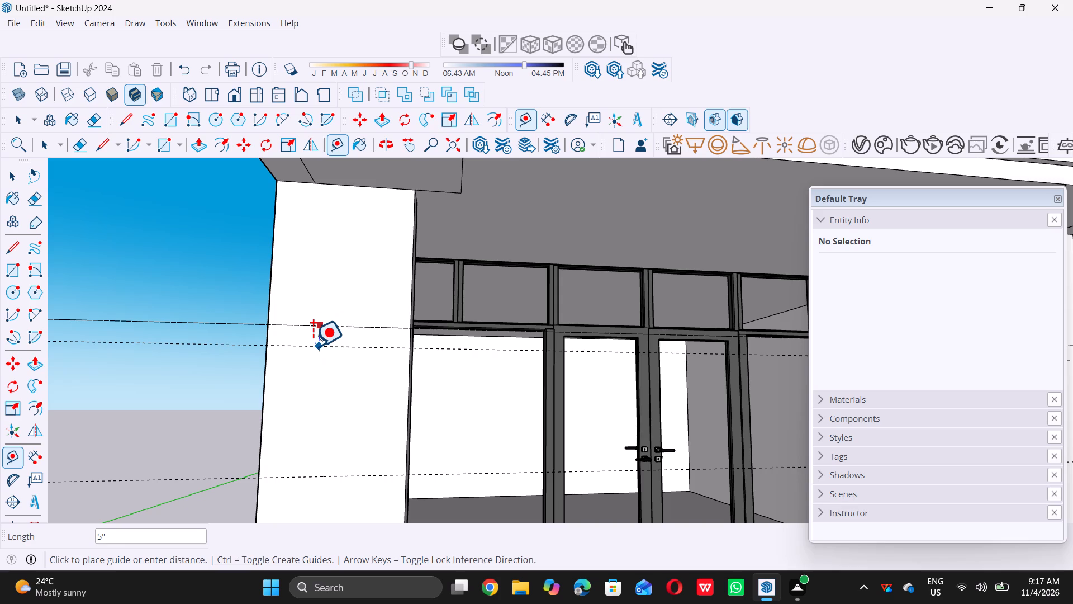
pyautogui.write('0.')
pyautogui.press('5')
pyautogui.hotkey('shift', '"')
pyautogui.press('Return')
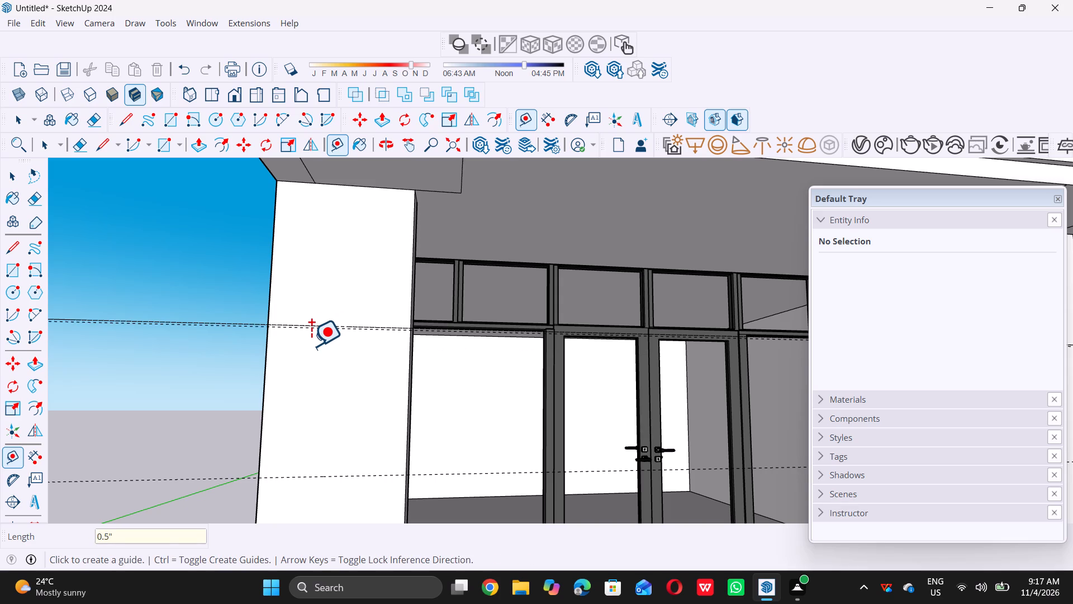
# Add a parallel guide 0.5" below the lower horizontal guide on the left front pier.
pyautogui.scroll(-7, 269, 351)
pyautogui.scroll(6, 268, 456)
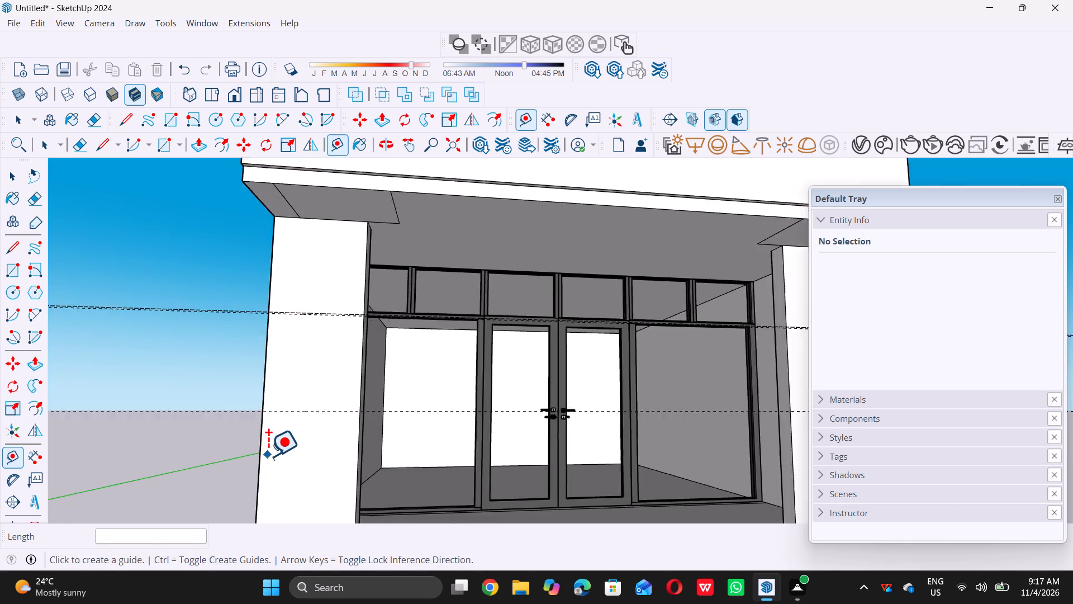
pyautogui.scroll(5, 318, 384)
pyautogui.scroll(6, 292, 429)
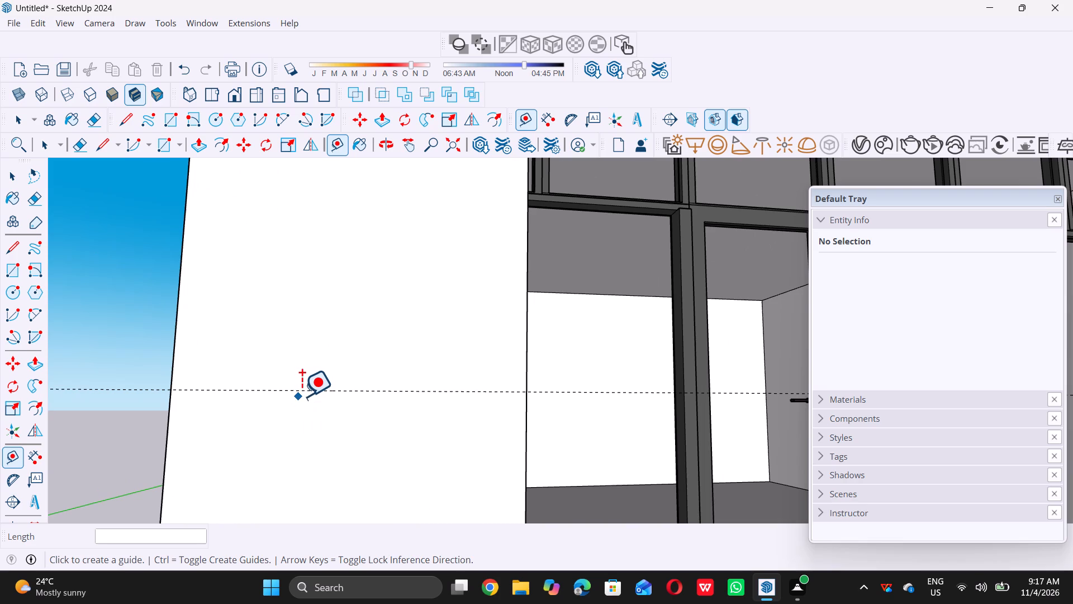
pyautogui.tripleClick(303, 393)
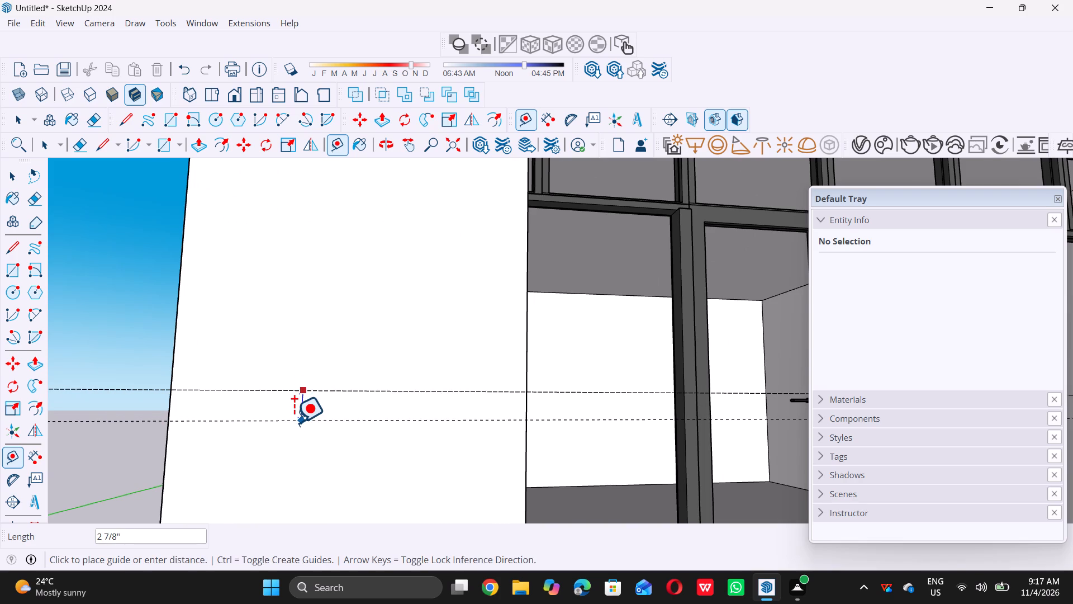
pyautogui.write('0.5')
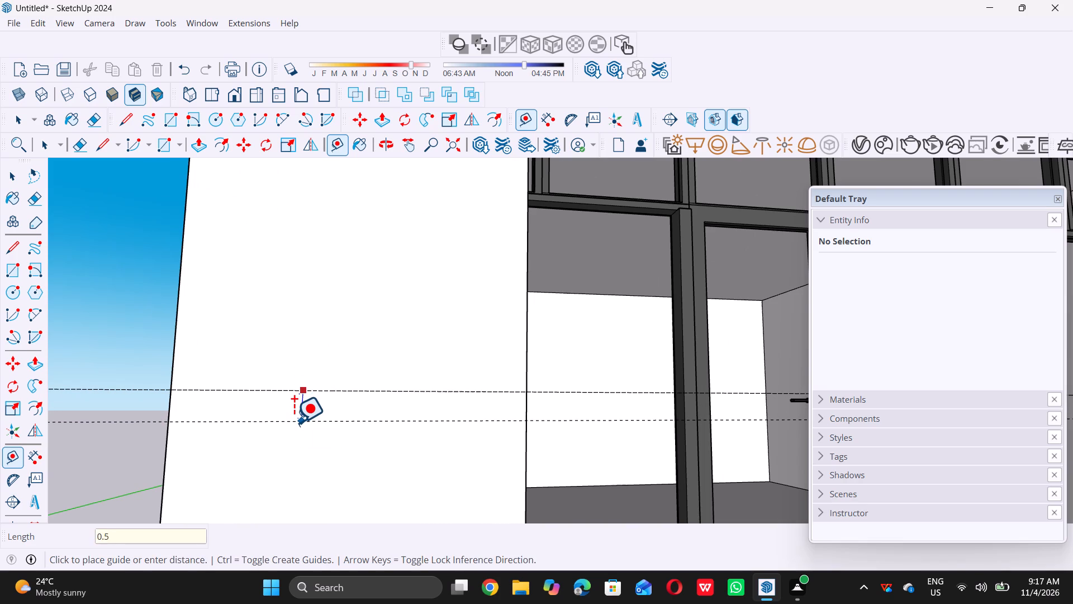
pyautogui.hotkey('shift', '"')
pyautogui.press('Return')
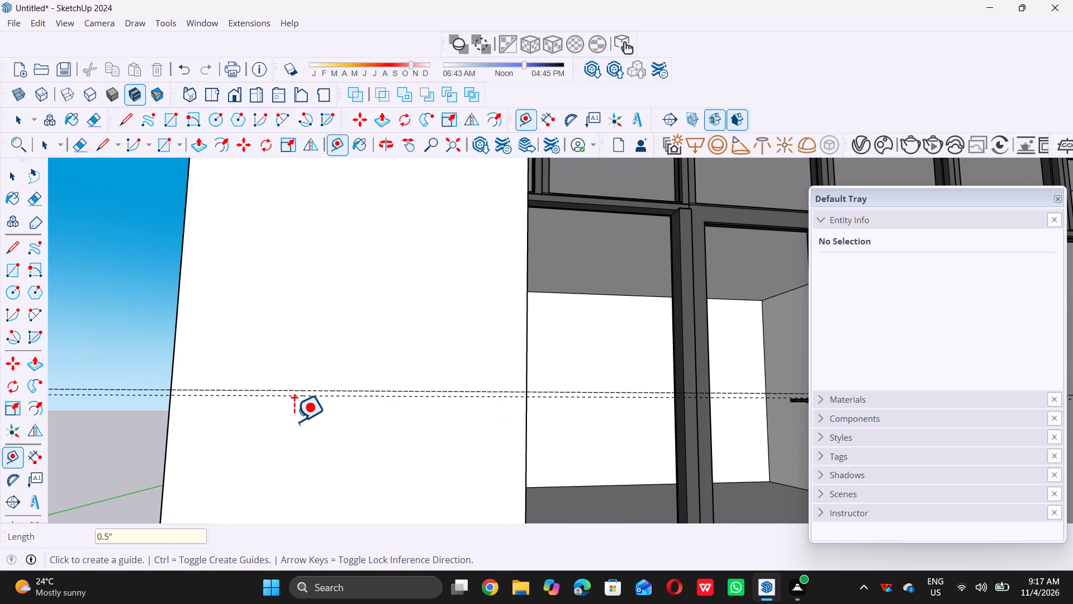
pyautogui.press('space')
# Draw a 1/2" by 2' 9 1/4" rectangle across the left pier's full width between the lower pair of guides.
pyautogui.scroll(5, 249, 420)
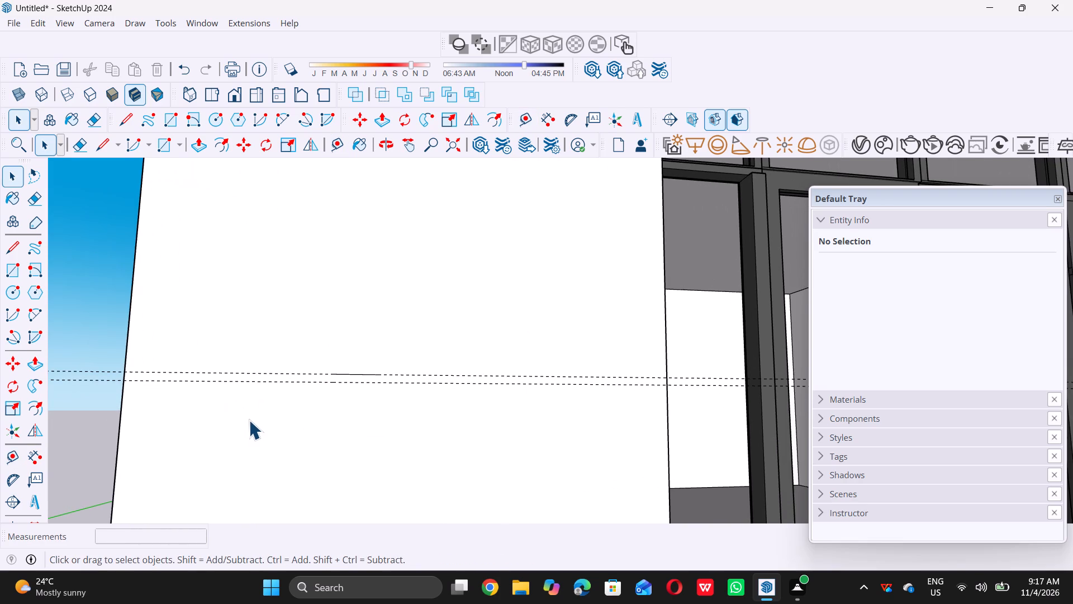
pyautogui.press('r')
pyautogui.scroll(4, 129, 385)
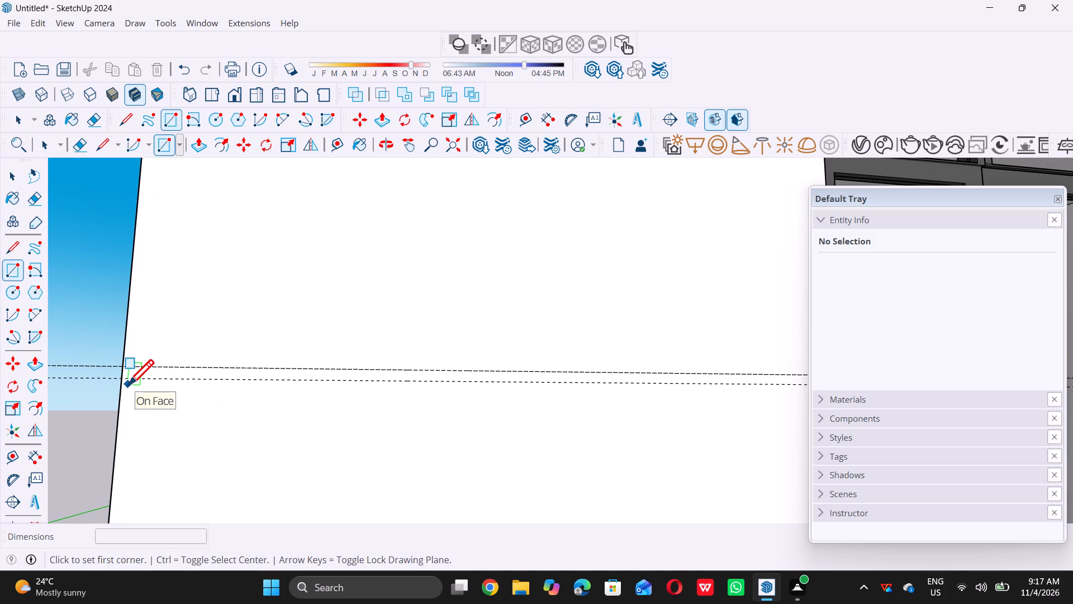
pyautogui.click(119, 382)
pyautogui.scroll(-5, 119, 382)
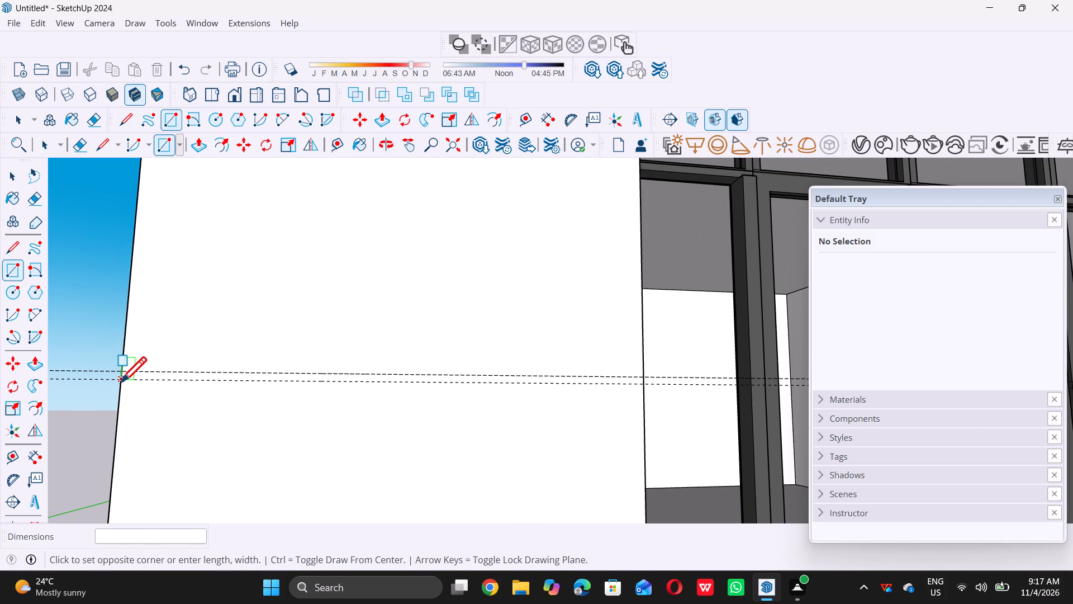
pyautogui.scroll(3, 638, 376)
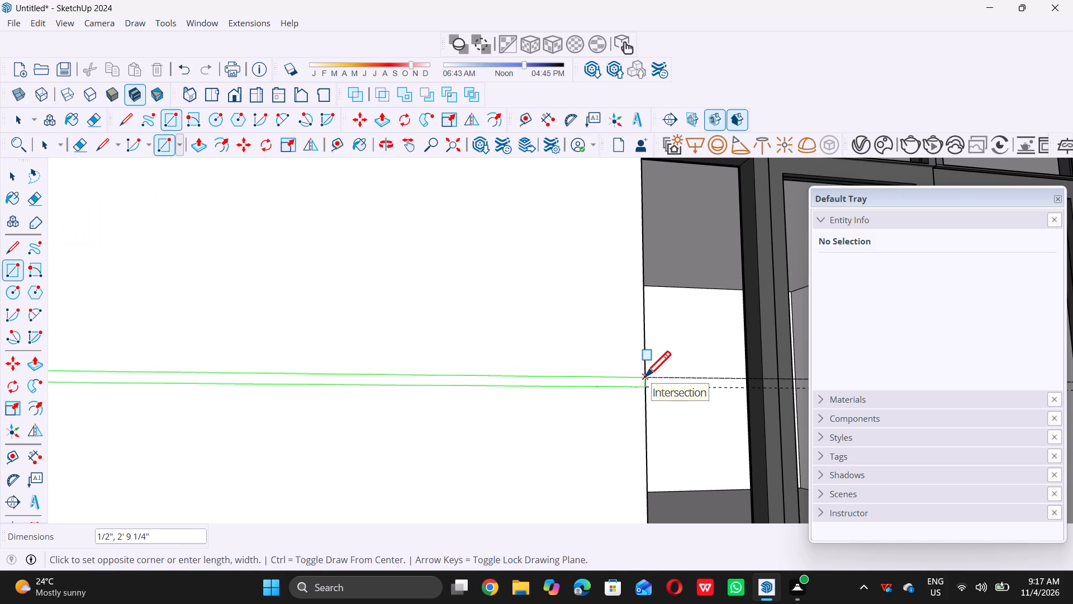
pyautogui.doubleClick(645, 376)
# Draw a 1/2" by 2' 9 1/4" rectangle across the left pier's full width between the upper pair of guides.
pyautogui.scroll(-19, 619, 409)
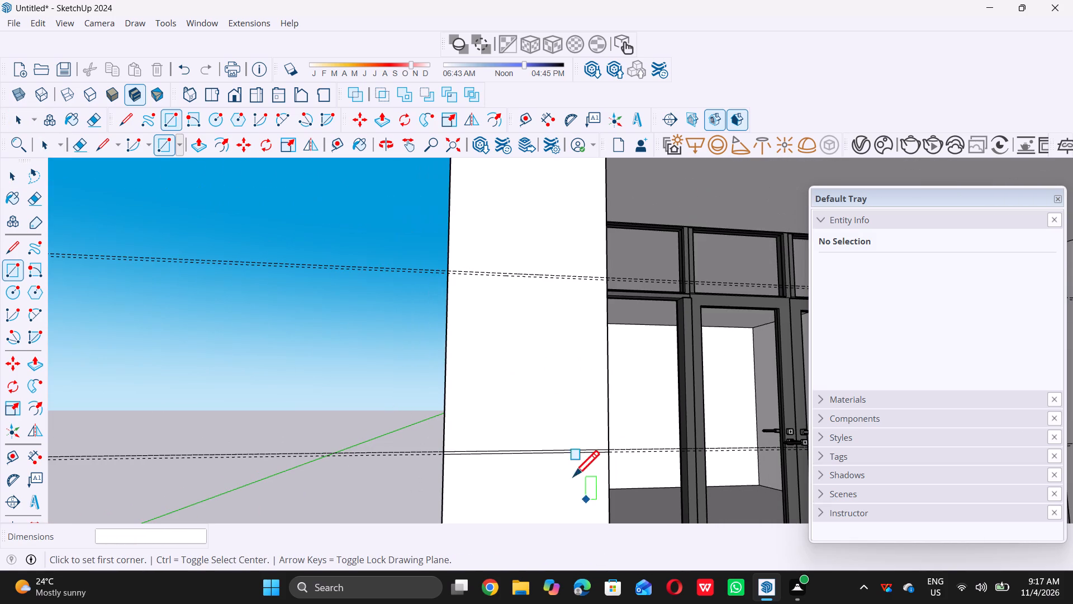
pyautogui.scroll(11, 572, 243)
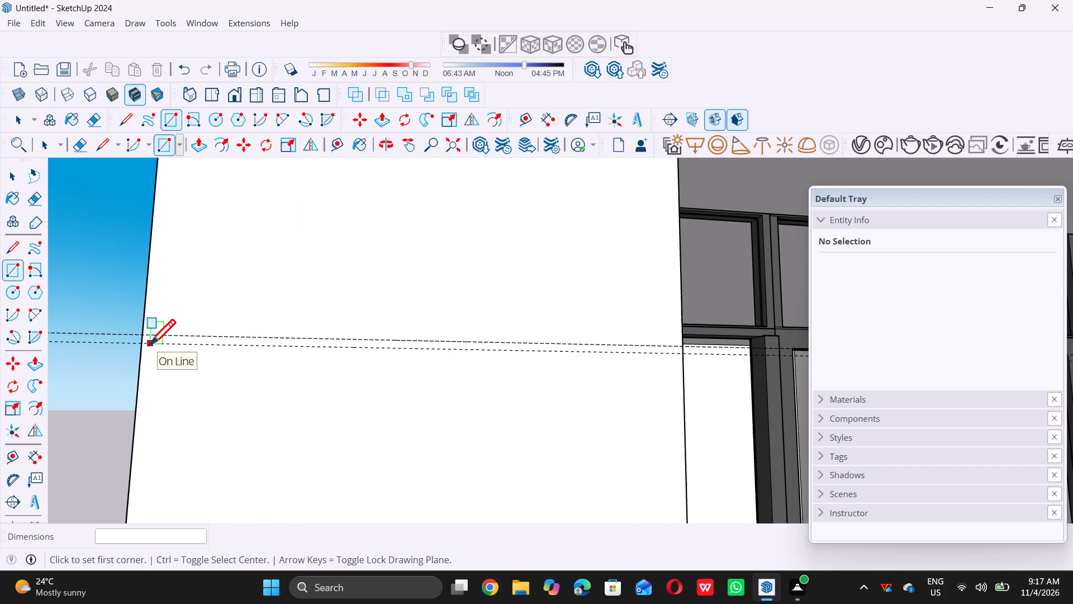
pyautogui.tripleClick(145, 346)
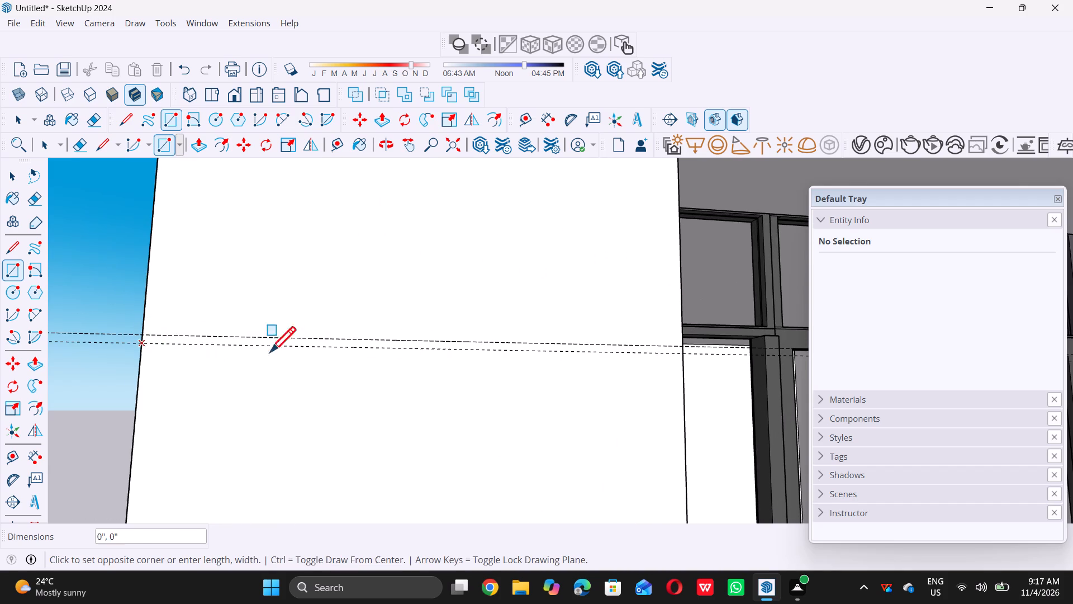
pyautogui.click(683, 345)
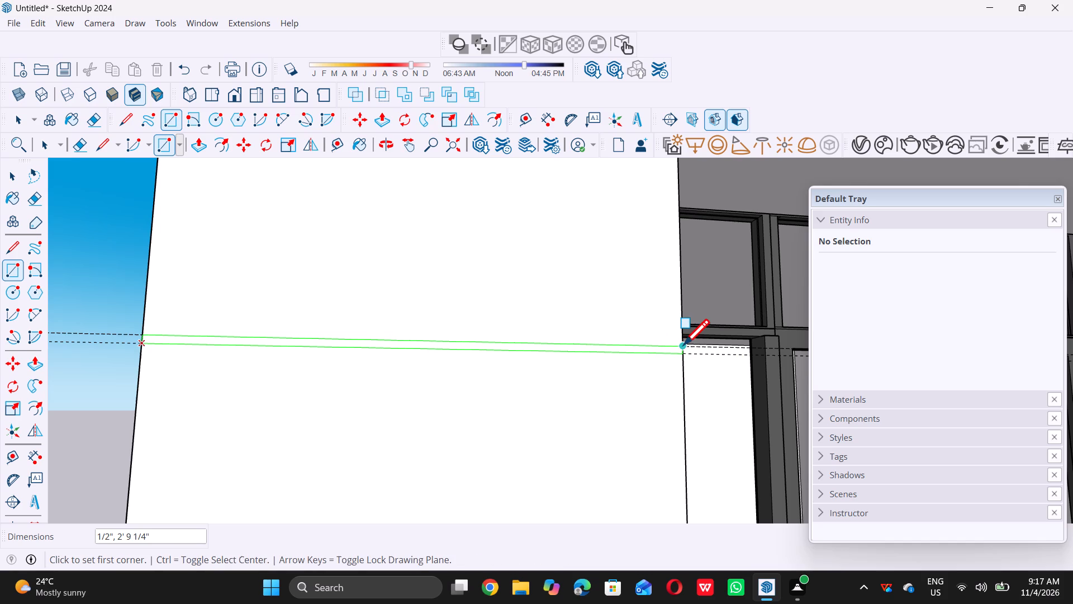
# Draw a 1/2" by 2' 9" rectangle across the right front pier's full width between the upper pair of guides.
pyautogui.scroll(-15, 359, 370)
pyautogui.scroll(-6, 233, 389)
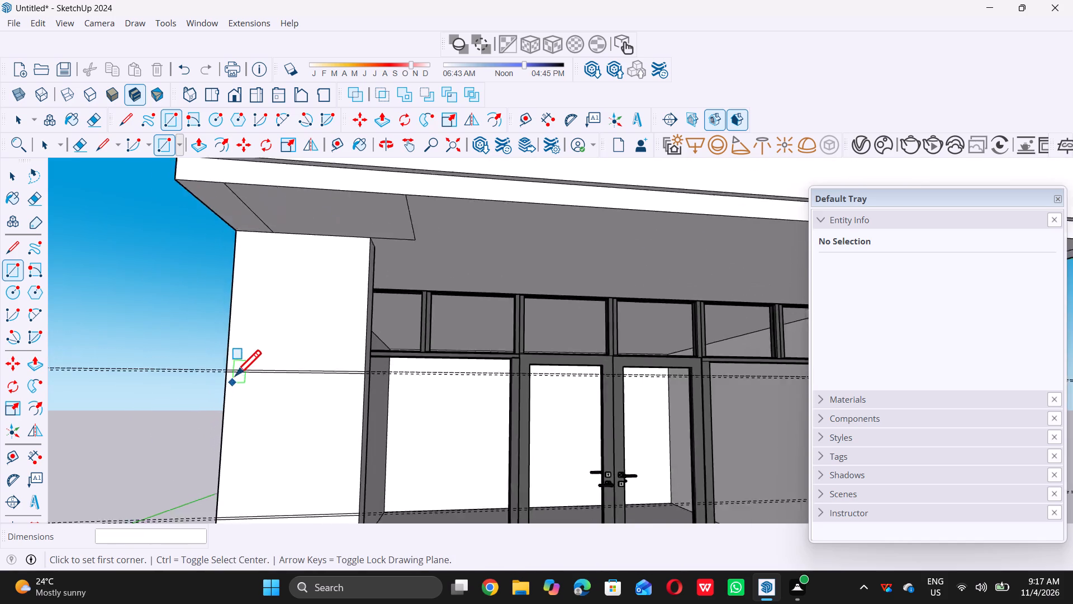
pyautogui.scroll(-10, 239, 375)
pyautogui.scroll(-4, 420, 423)
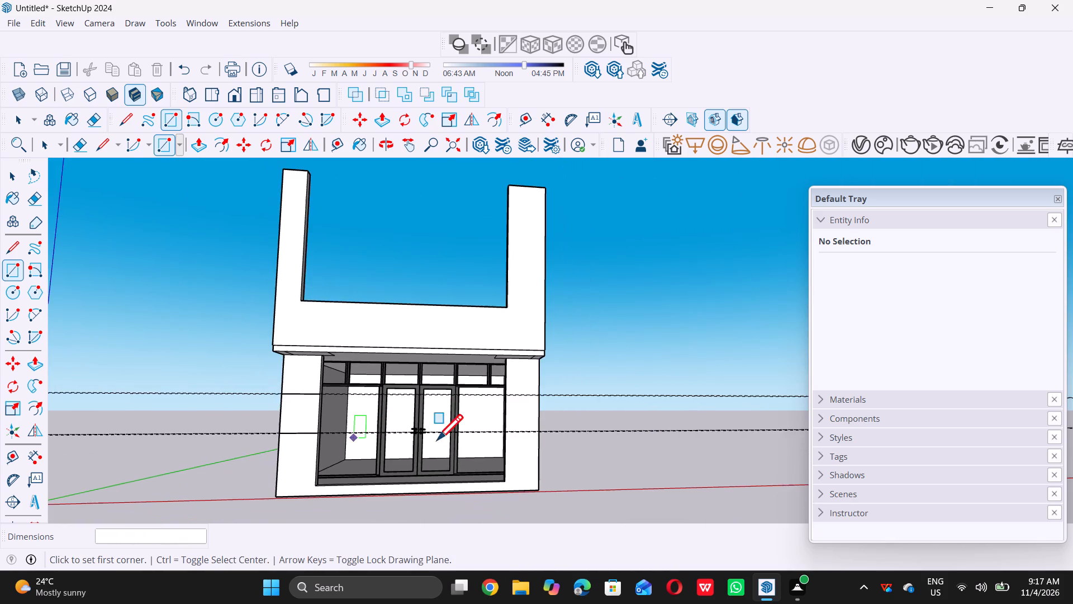
pyautogui.scroll(6, 624, 387)
pyautogui.scroll(5, 398, 421)
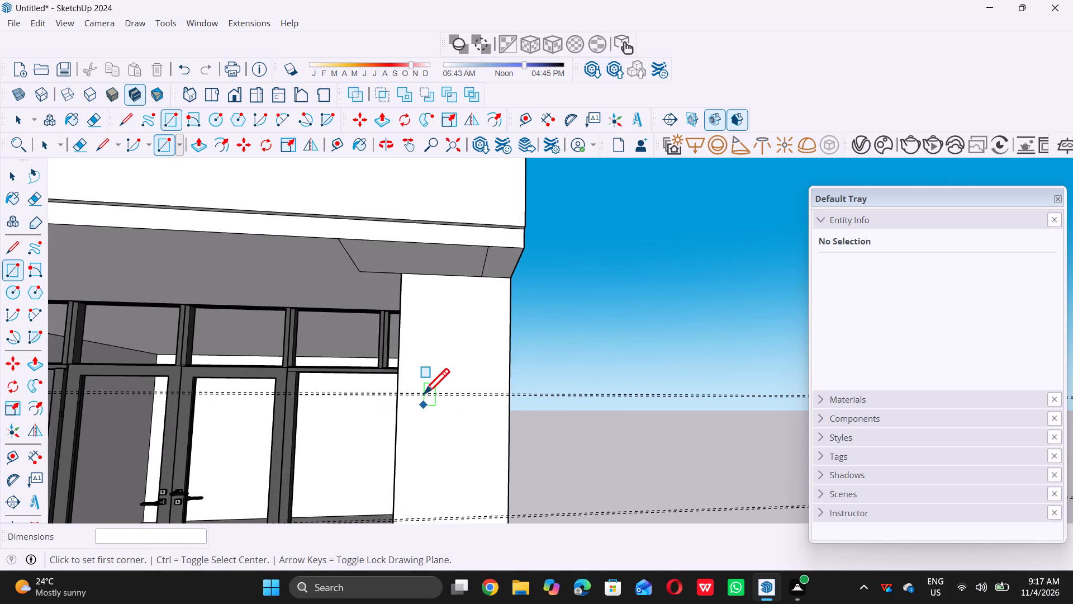
pyautogui.scroll(20, 424, 394)
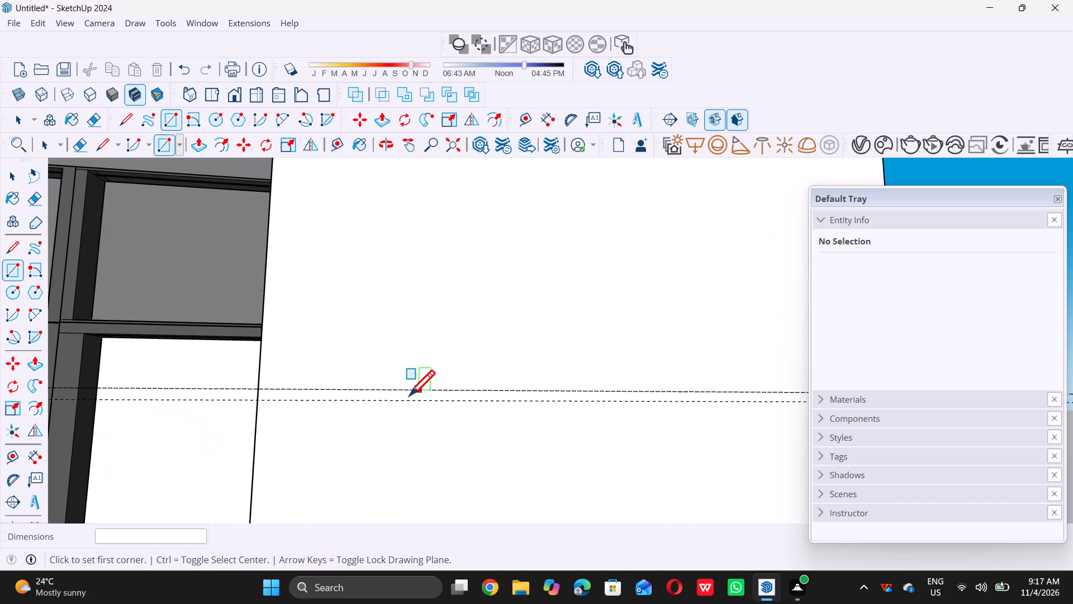
pyautogui.doubleClick(261, 400)
pyautogui.scroll(-10, 259, 399)
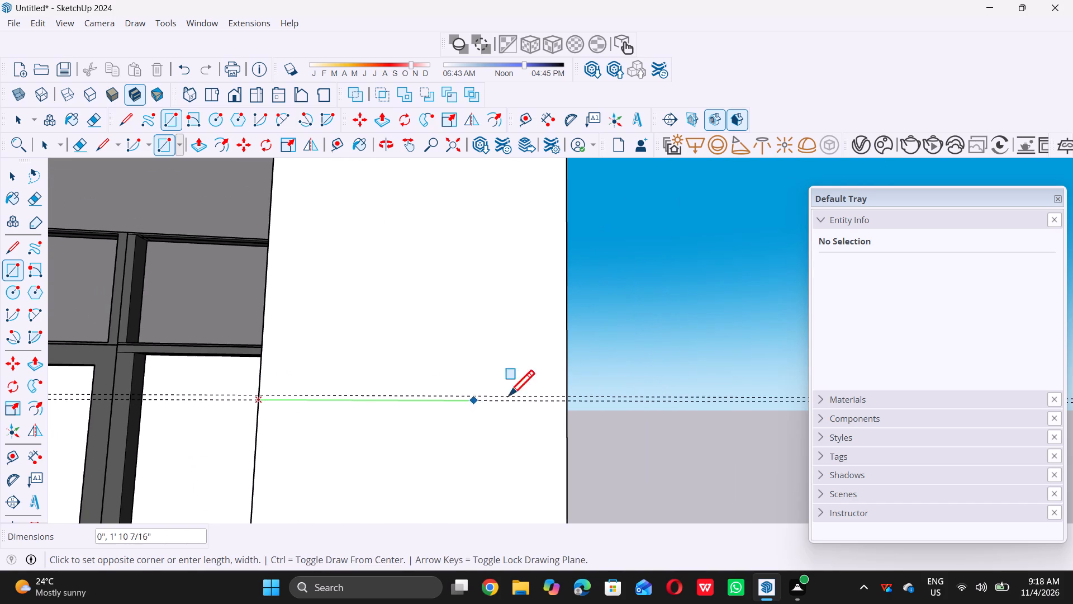
pyautogui.scroll(7, 567, 394)
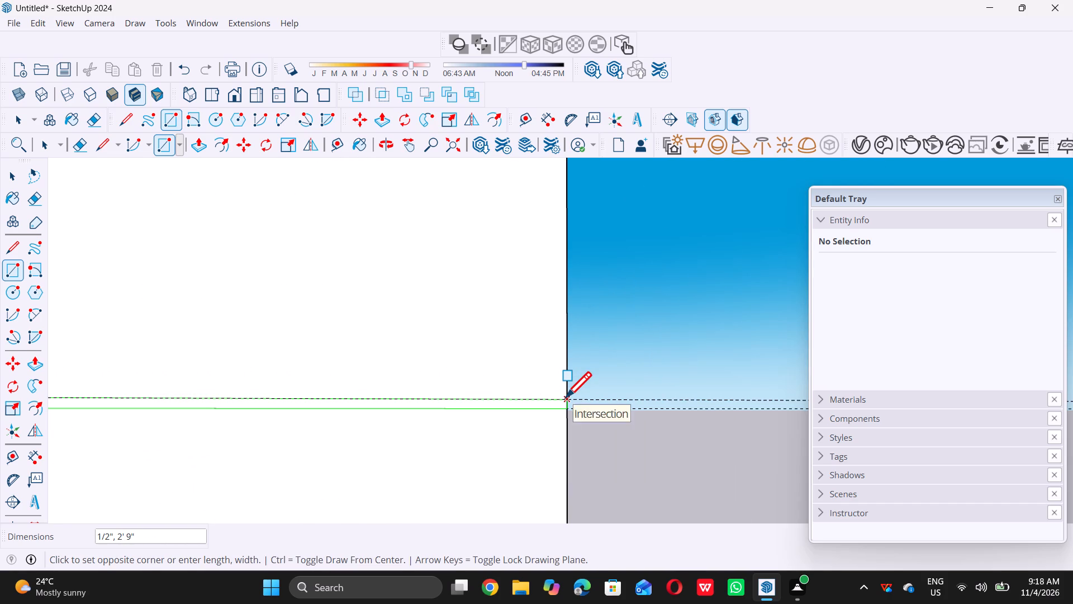
pyautogui.doubleClick(565, 401)
# Draw a 1/2" by 2' 9" rectangle across the right front pier's full width between the lower pair of guides.
pyautogui.scroll(-10, 565, 401)
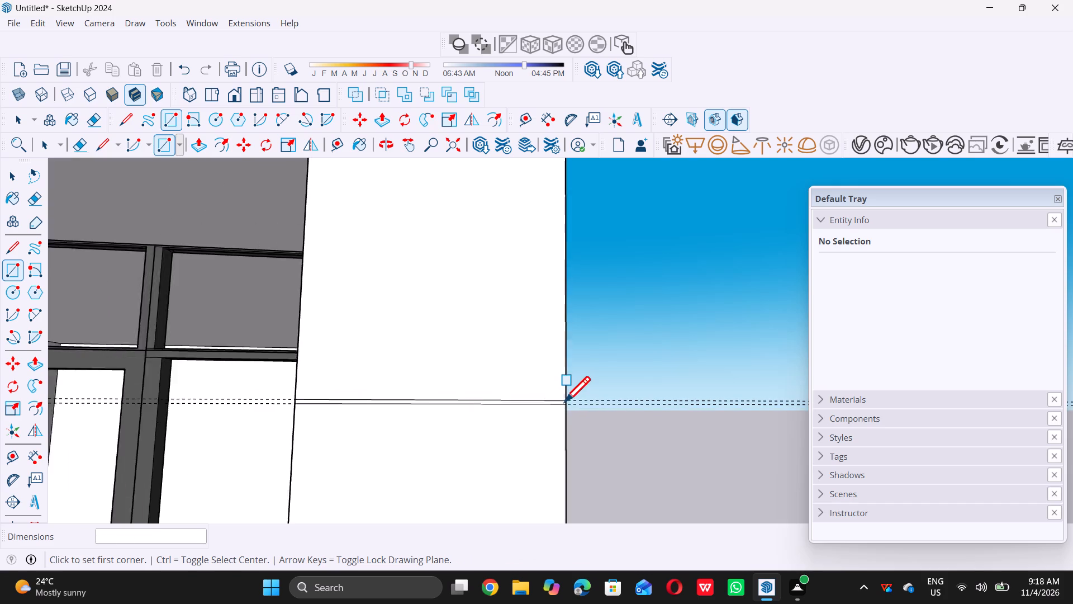
pyautogui.scroll(-17, 564, 402)
pyautogui.scroll(4, 517, 486)
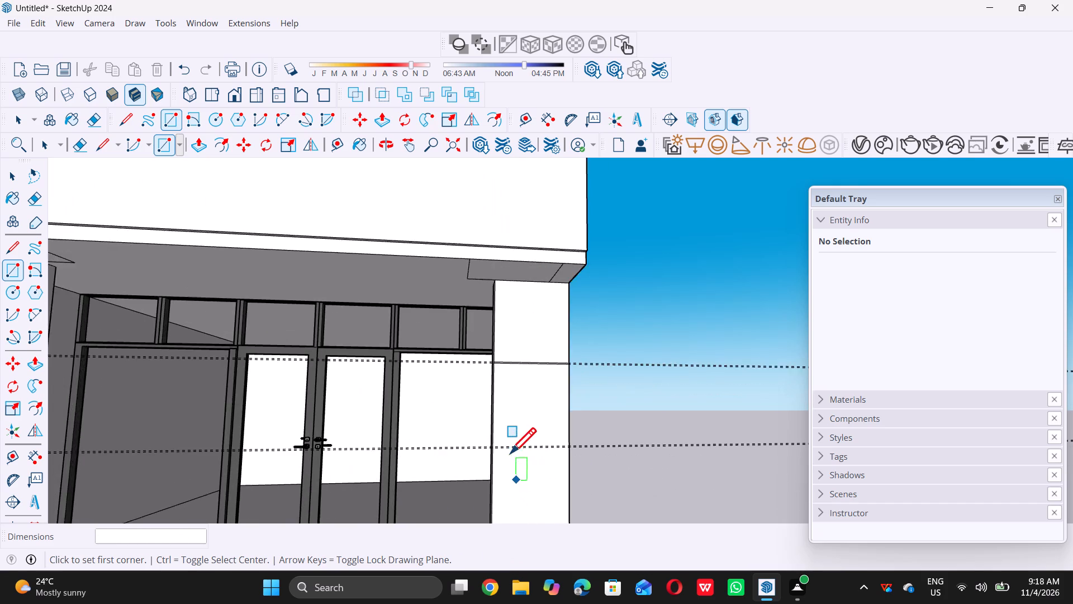
pyautogui.scroll(1, 510, 454)
pyautogui.scroll(-1, 510, 453)
pyautogui.scroll(20, 510, 453)
pyautogui.scroll(3, 510, 453)
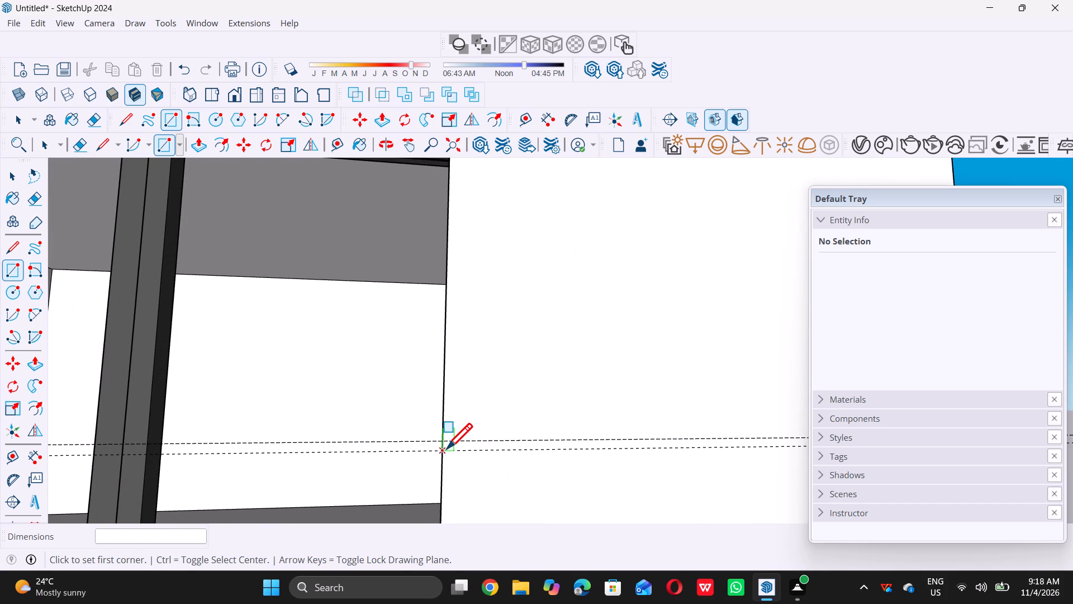
pyautogui.doubleClick(447, 449)
pyautogui.scroll(-14, 445, 449)
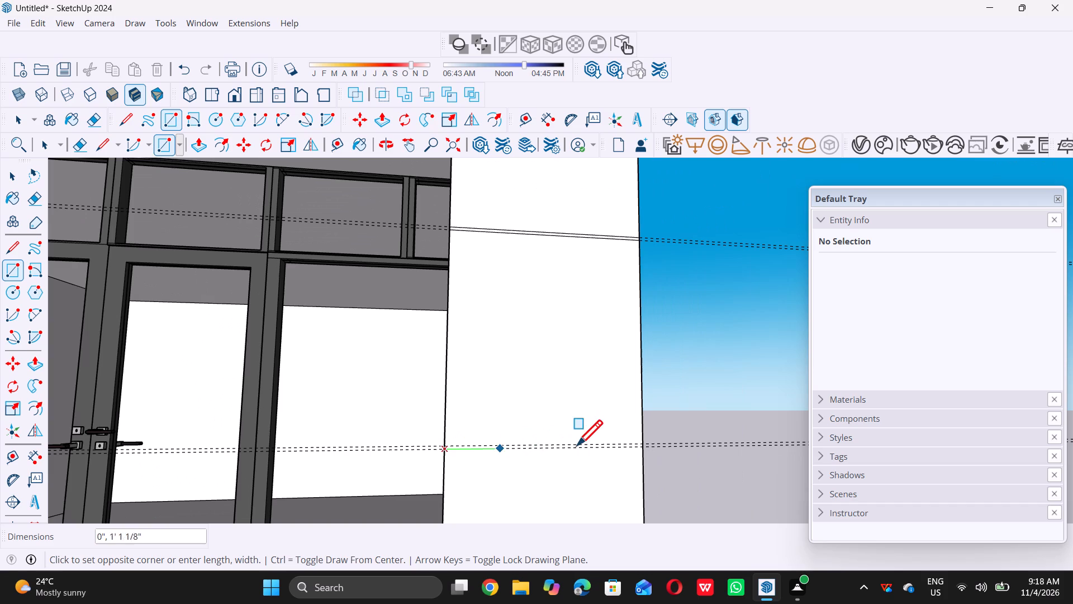
pyautogui.scroll(5, 664, 453)
pyautogui.scroll(-5, 569, 435)
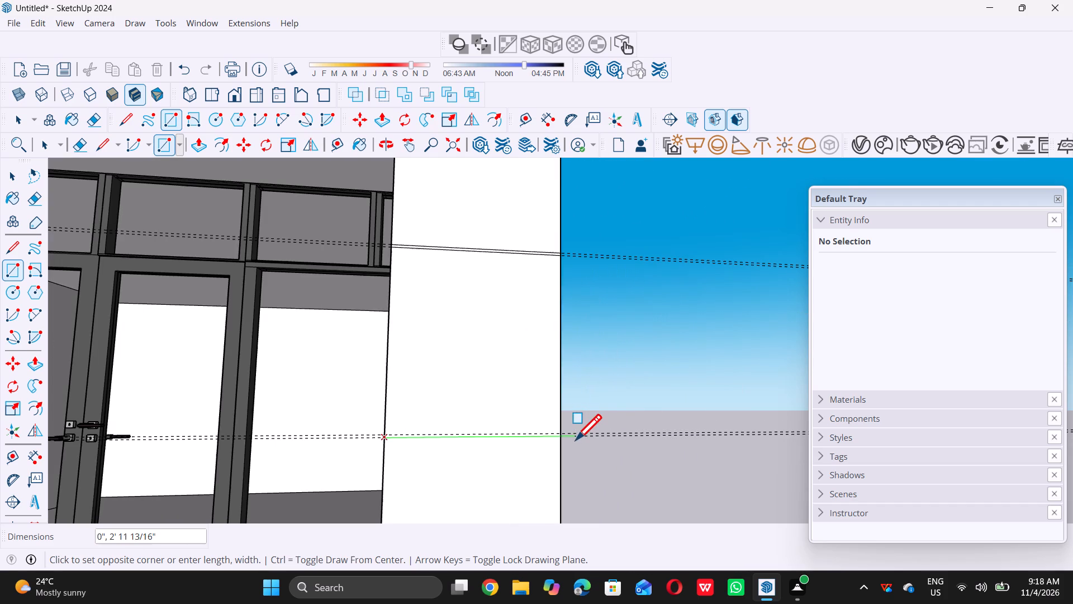
pyautogui.scroll(9, 557, 430)
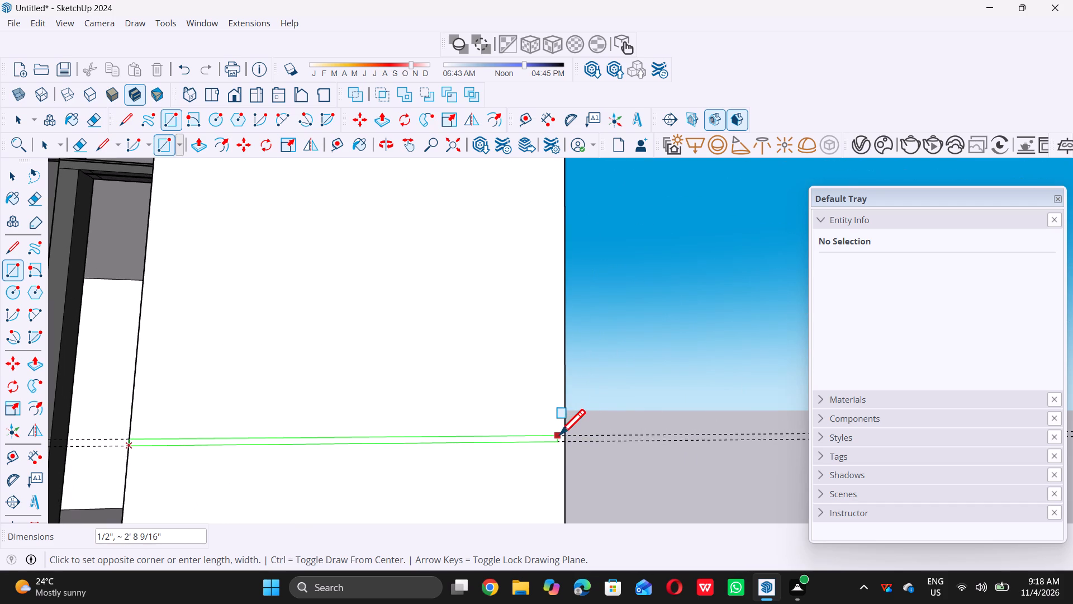
pyautogui.scroll(4, 559, 435)
pyautogui.click(569, 435)
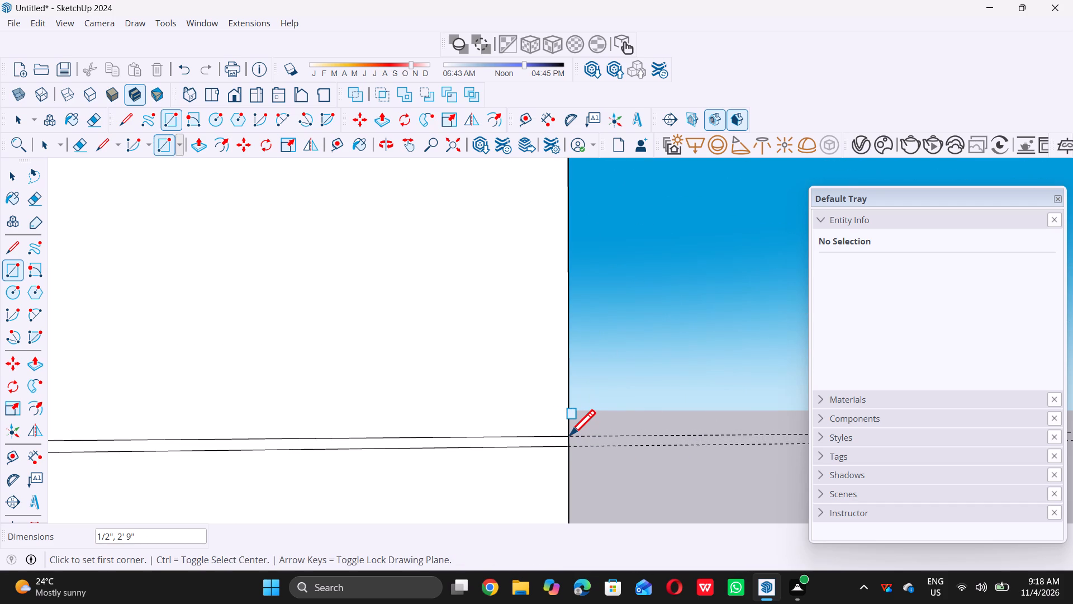
pyautogui.press('space')
# Delete all construction guides from the model.
pyautogui.scroll(-20, 573, 435)
pyautogui.scroll(-4, 573, 435)
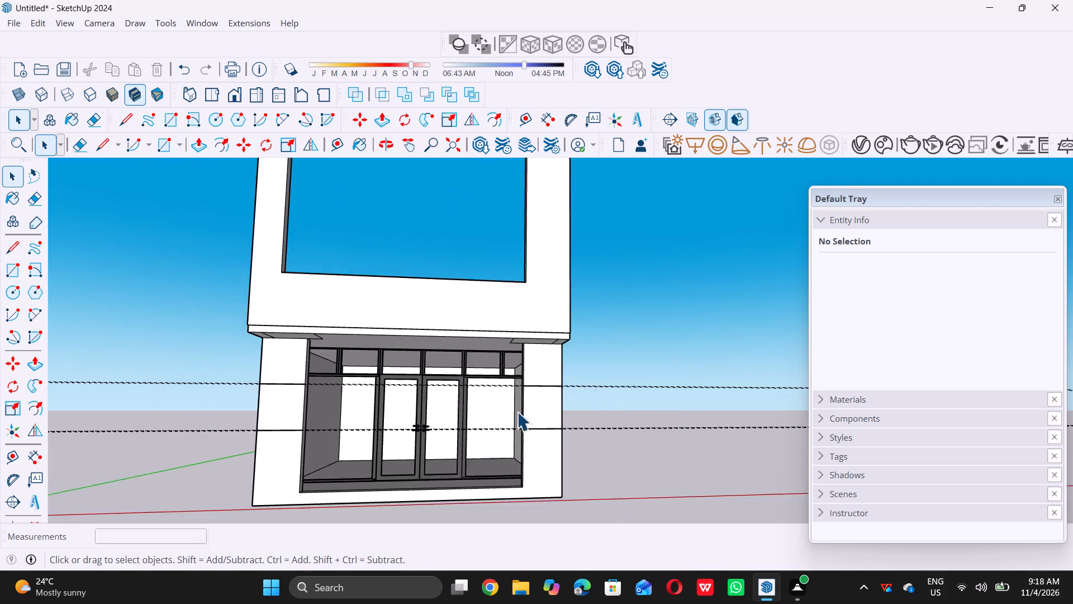
pyautogui.scroll(-3, 517, 412)
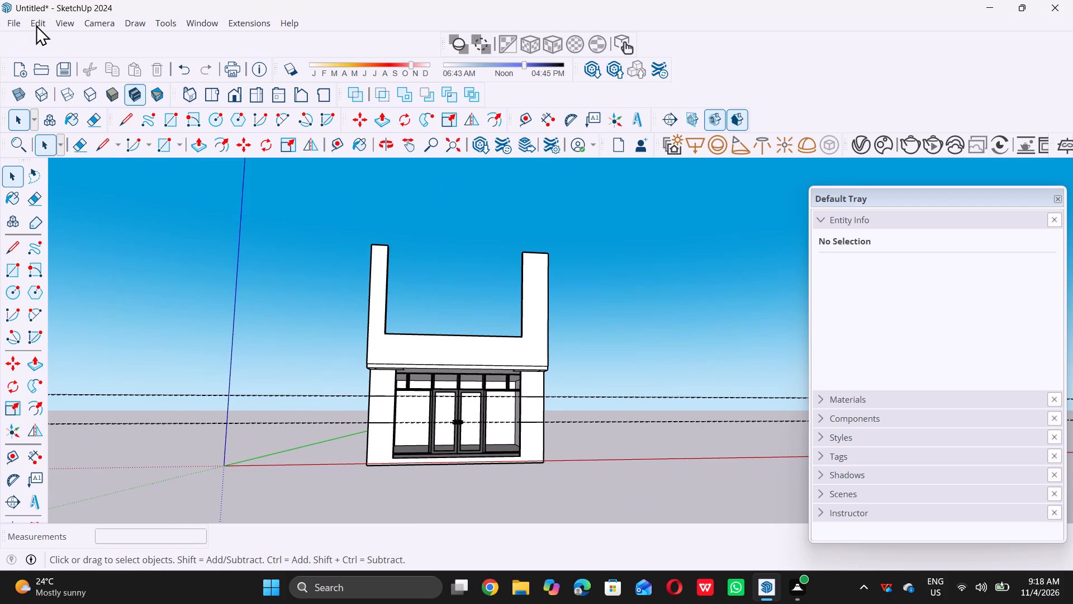
pyautogui.click(36, 25)
pyautogui.middleClick(36, 25)
pyautogui.click(36, 25)
pyautogui.click(36, 25)
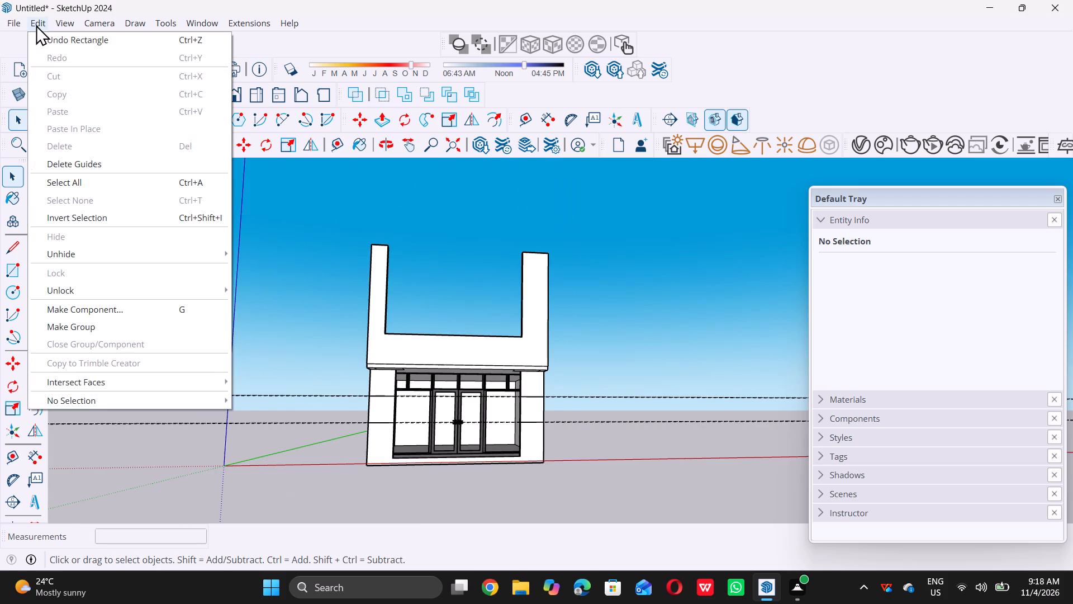
pyautogui.doubleClick(79, 160)
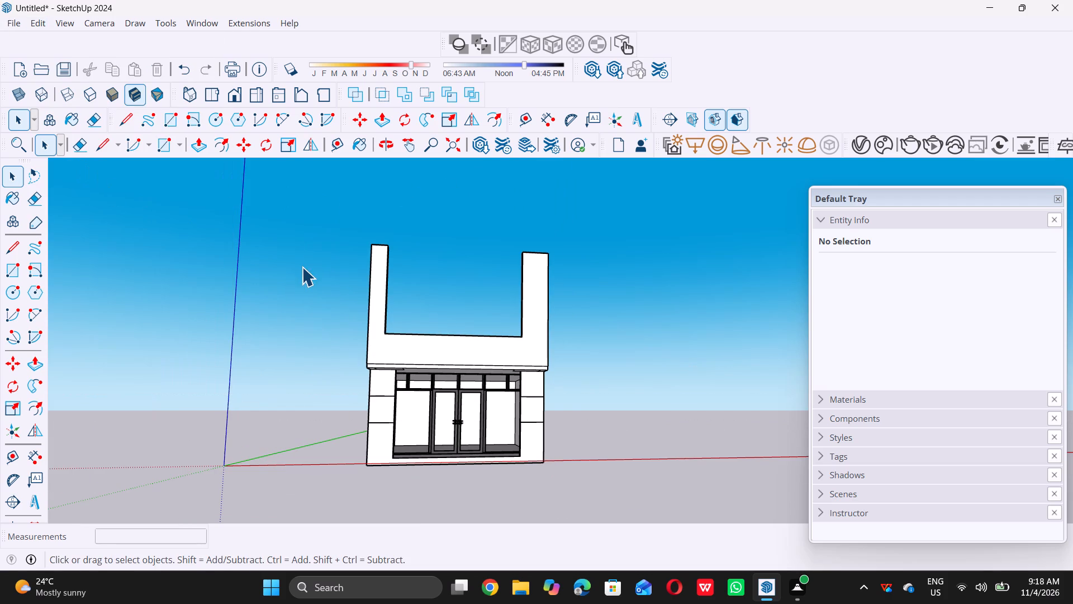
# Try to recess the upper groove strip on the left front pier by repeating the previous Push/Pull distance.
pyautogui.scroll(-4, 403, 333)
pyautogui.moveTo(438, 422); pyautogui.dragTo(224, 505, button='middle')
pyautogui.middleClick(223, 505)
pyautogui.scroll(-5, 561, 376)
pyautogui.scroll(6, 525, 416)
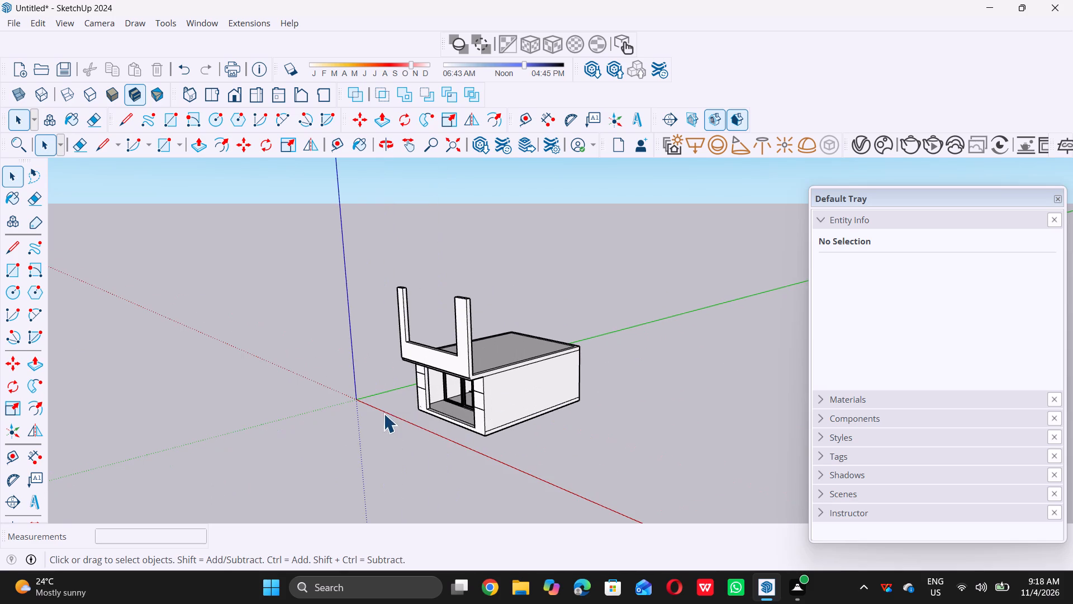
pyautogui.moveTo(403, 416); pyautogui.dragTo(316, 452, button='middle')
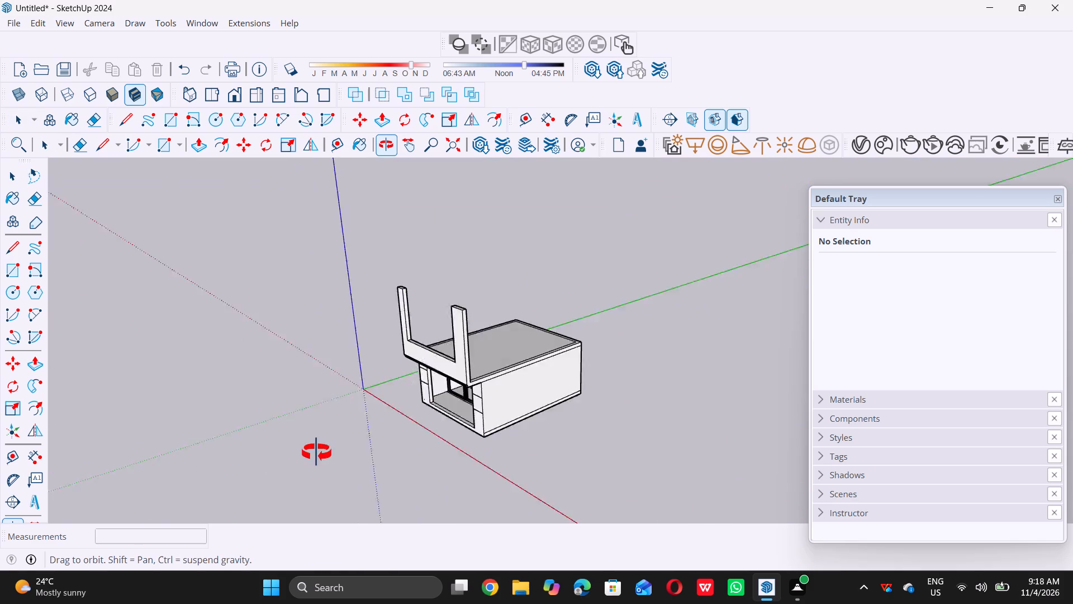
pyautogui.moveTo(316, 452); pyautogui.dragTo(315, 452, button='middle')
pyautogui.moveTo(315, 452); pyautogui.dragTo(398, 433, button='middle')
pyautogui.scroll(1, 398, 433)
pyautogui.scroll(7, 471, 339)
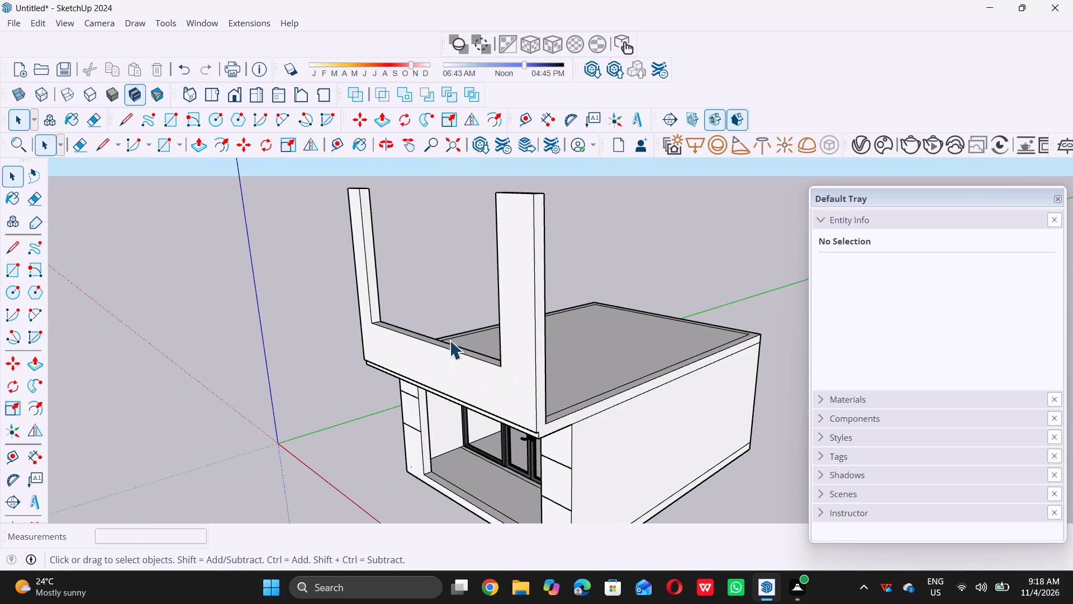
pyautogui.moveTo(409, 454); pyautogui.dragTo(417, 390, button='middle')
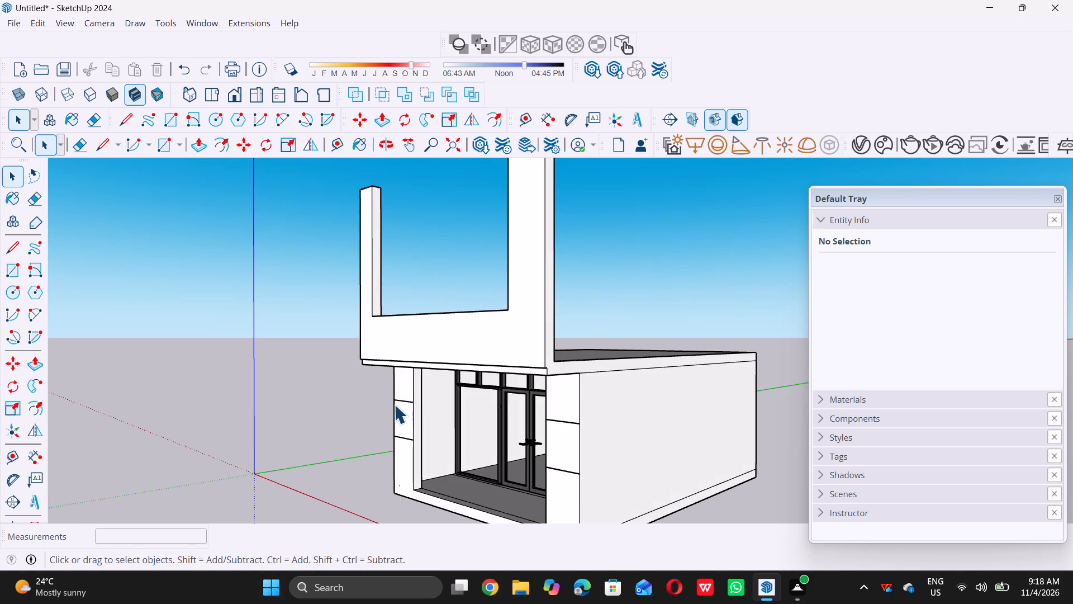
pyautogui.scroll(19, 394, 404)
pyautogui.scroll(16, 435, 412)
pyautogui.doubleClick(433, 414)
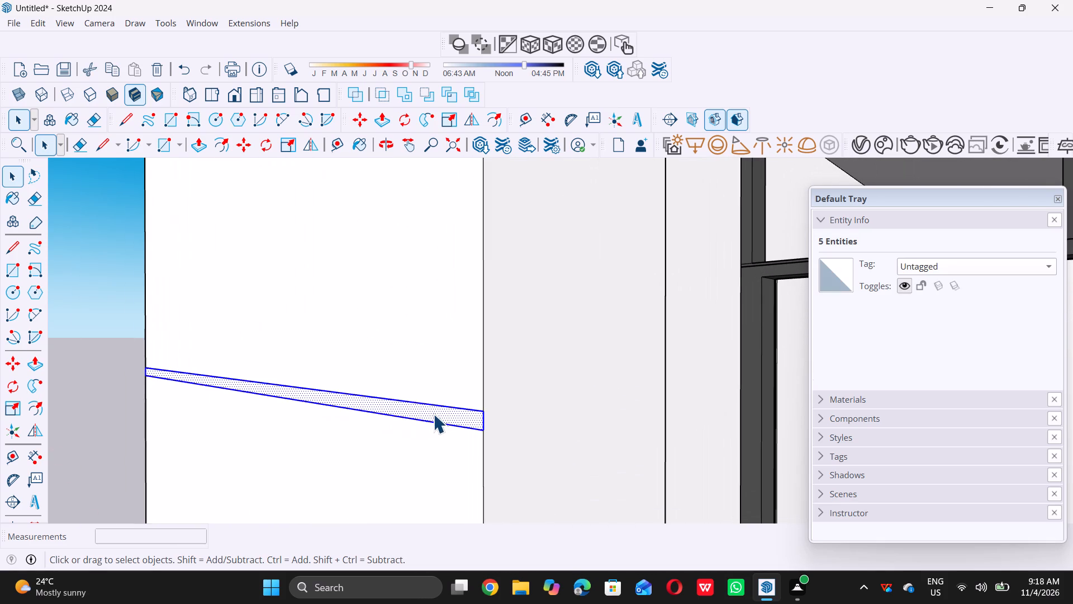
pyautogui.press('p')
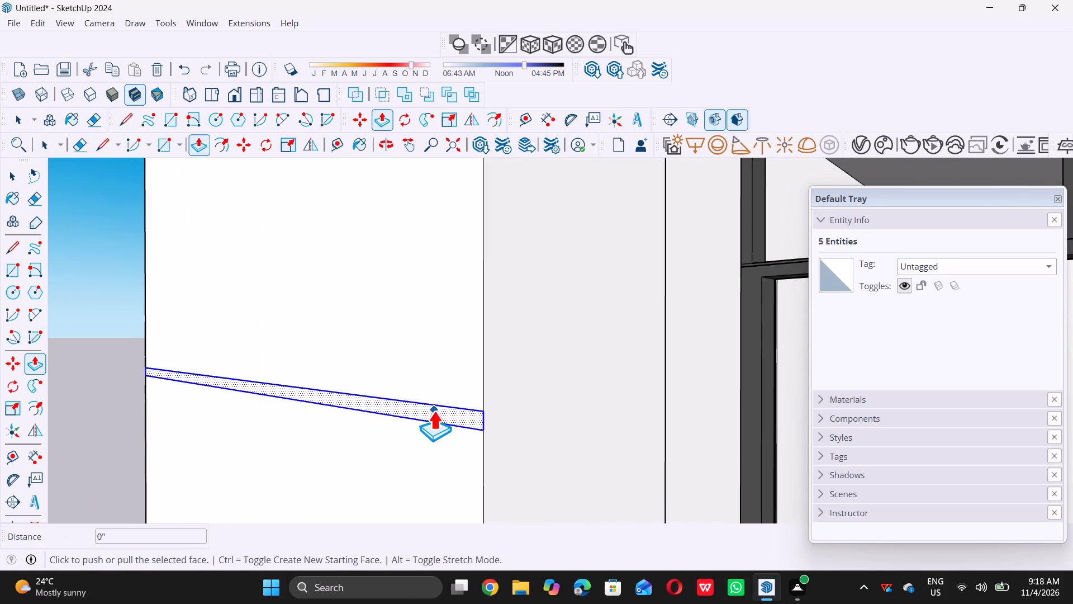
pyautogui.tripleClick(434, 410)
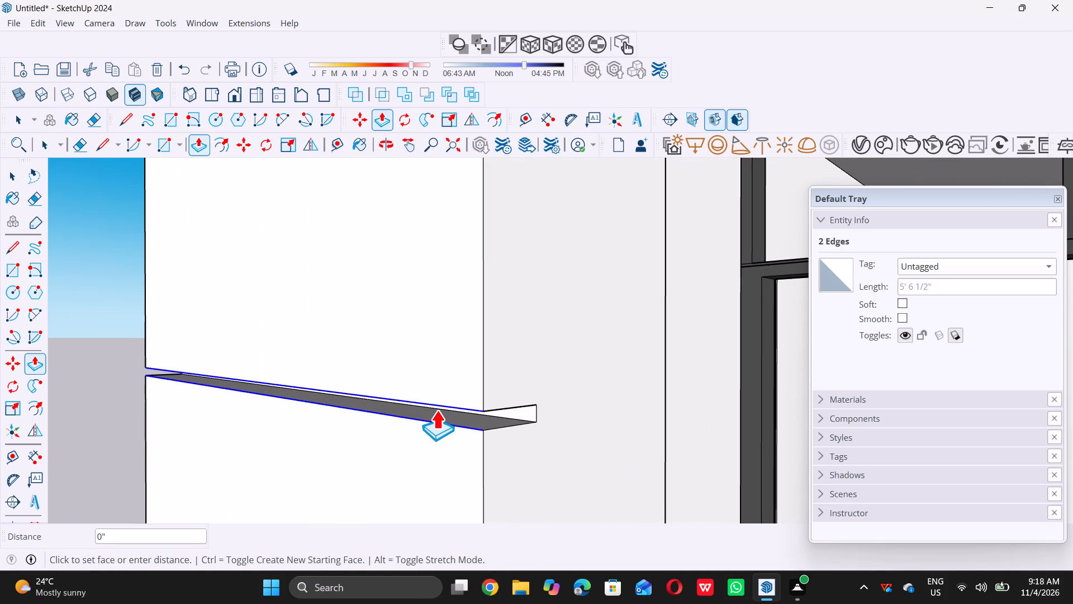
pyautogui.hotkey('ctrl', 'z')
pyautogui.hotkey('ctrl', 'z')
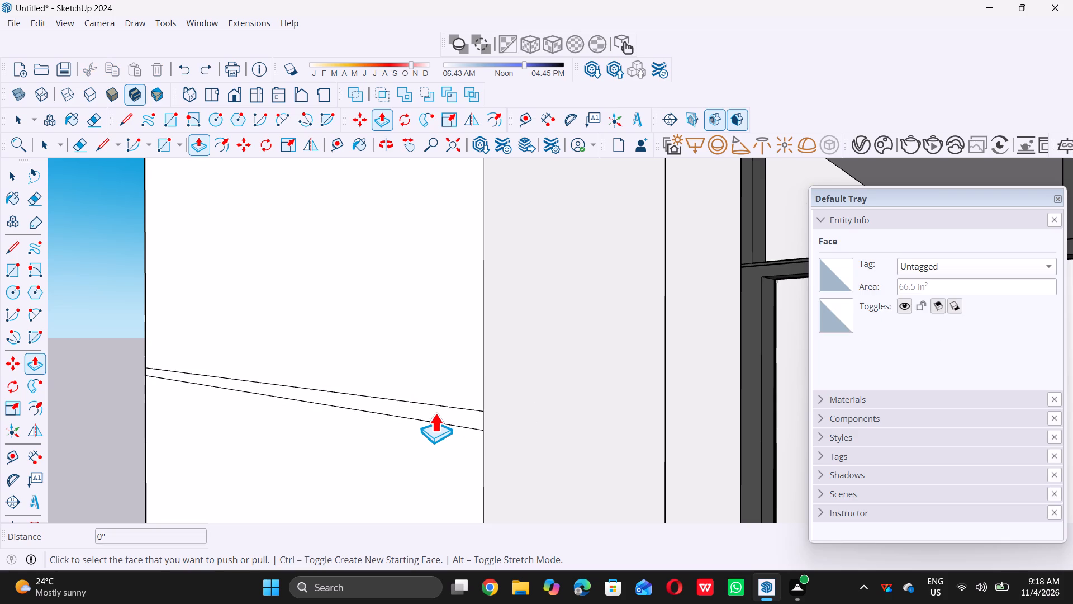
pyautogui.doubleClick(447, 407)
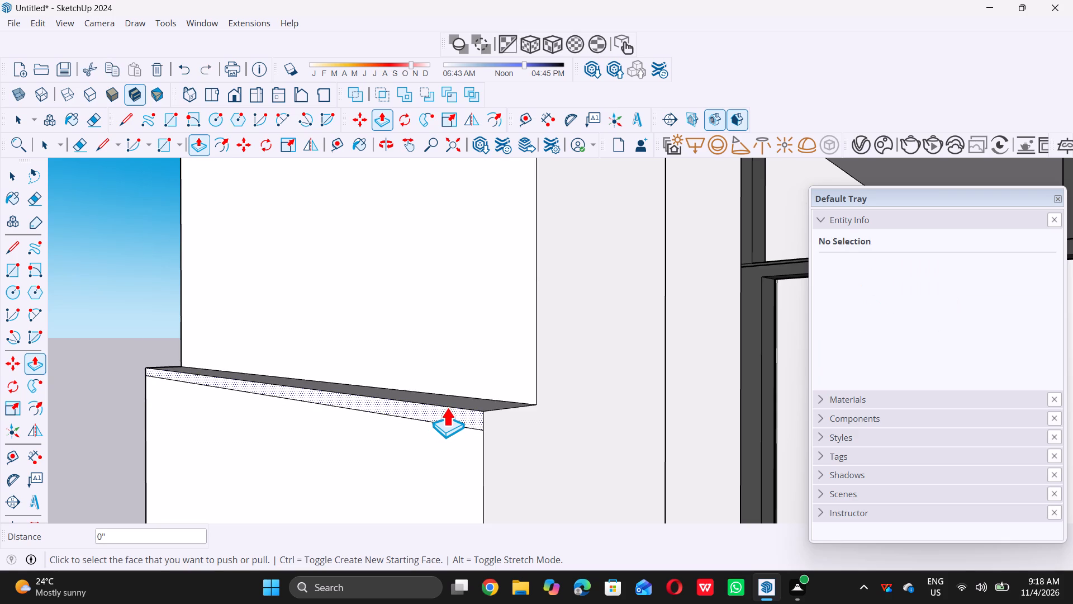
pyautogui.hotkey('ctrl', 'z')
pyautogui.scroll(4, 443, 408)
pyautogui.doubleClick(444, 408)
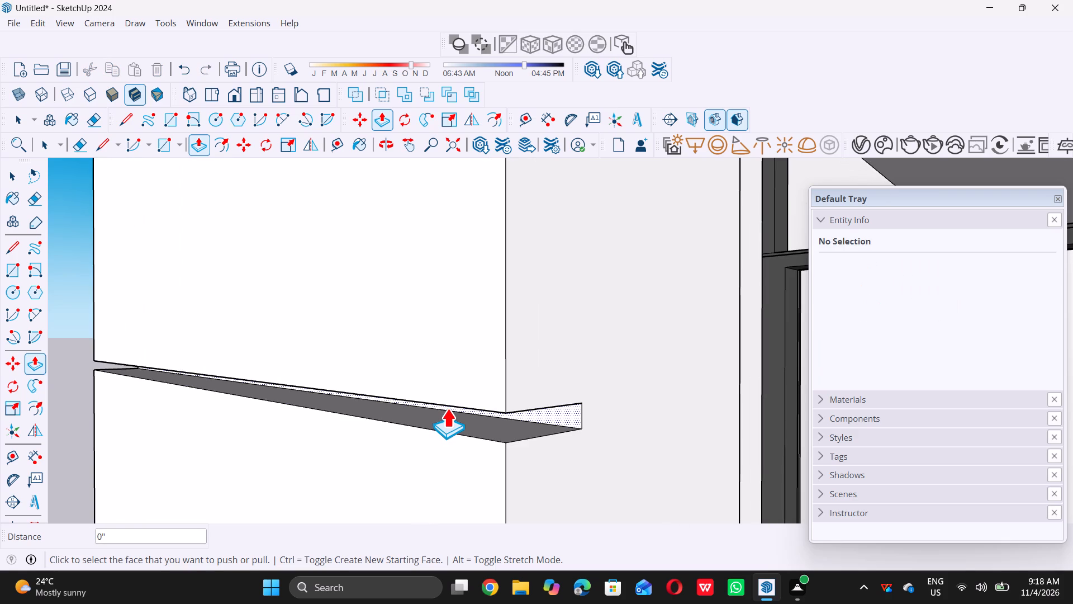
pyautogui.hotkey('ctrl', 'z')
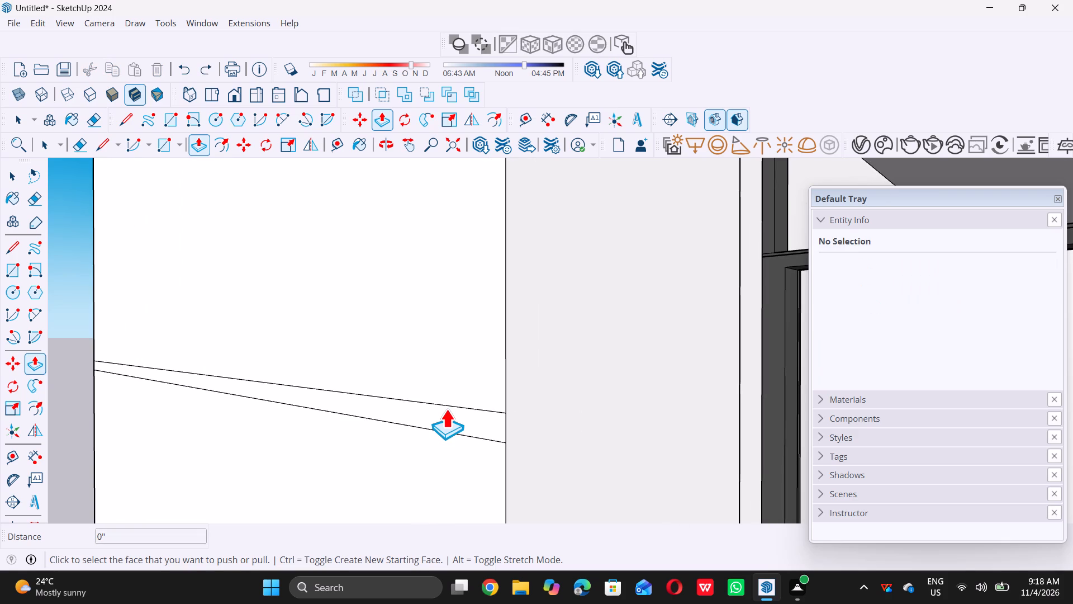
# Push the upper groove strip on the left front pier inward by 0.5".
pyautogui.click(446, 409)
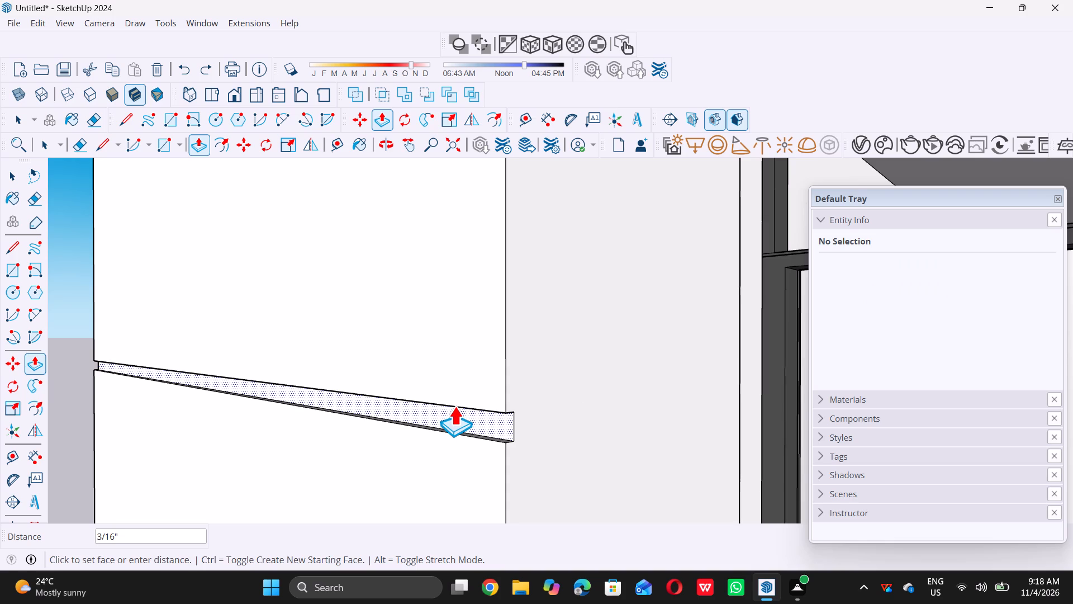
pyautogui.write('0.5')
pyautogui.hotkey('shift', '"')
pyautogui.press('Return')
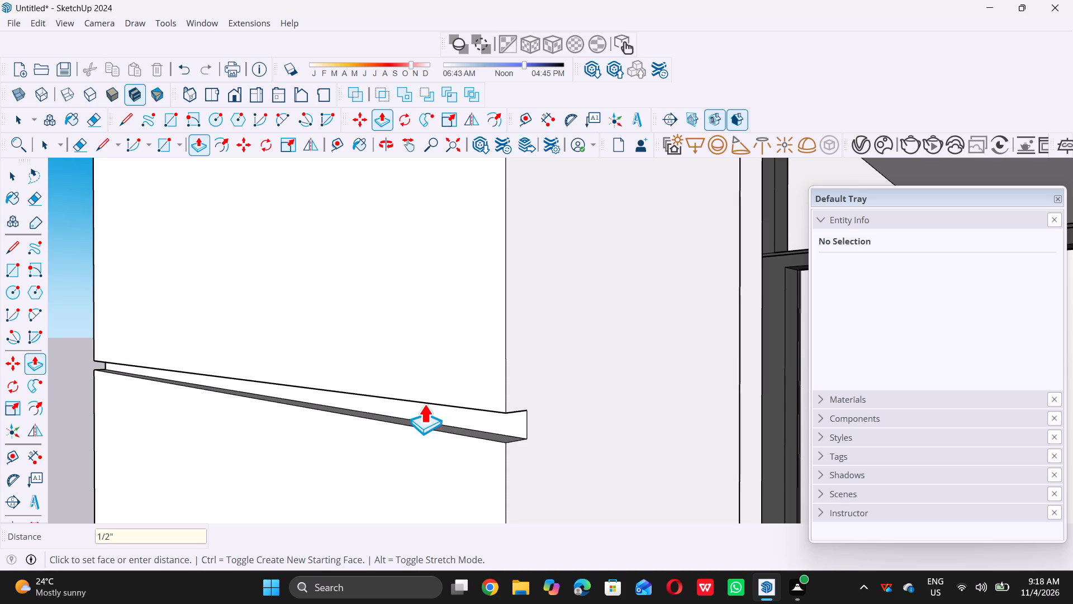
# Recess the lower groove strip on the left front pier by the same 1/2" depth.
pyautogui.scroll(-20, 423, 403)
pyautogui.scroll(-12, 423, 403)
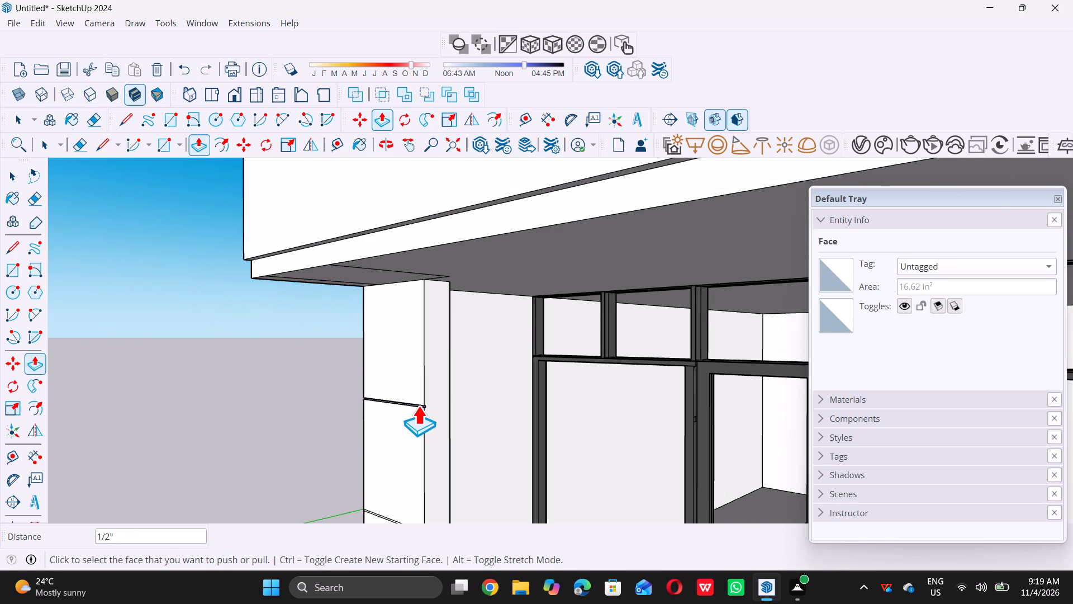
pyautogui.scroll(-8, 418, 405)
pyautogui.scroll(7, 390, 456)
pyautogui.scroll(4, 463, 473)
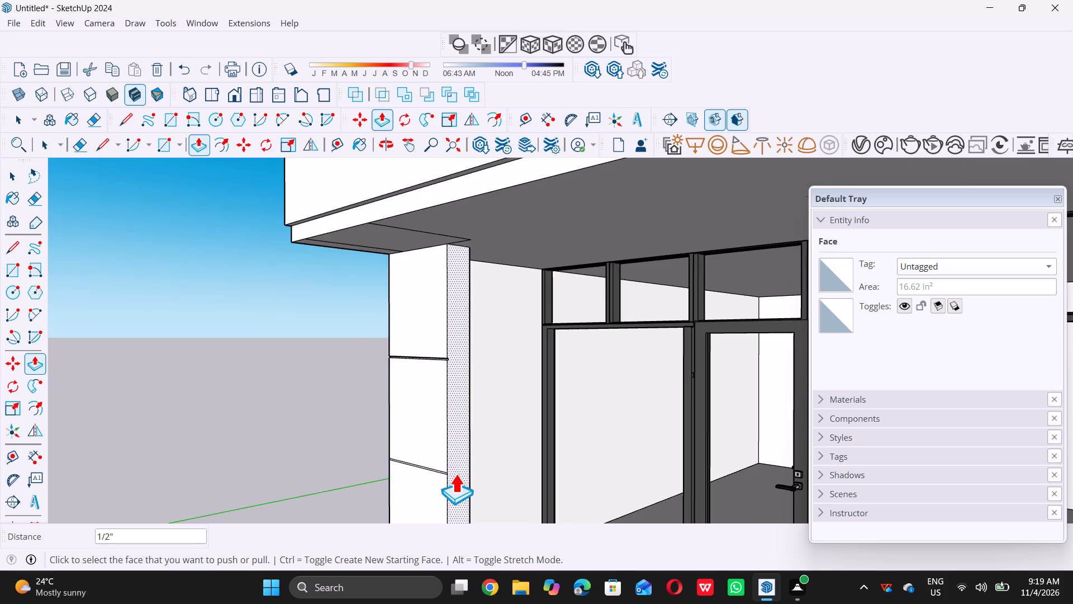
pyautogui.scroll(17, 455, 474)
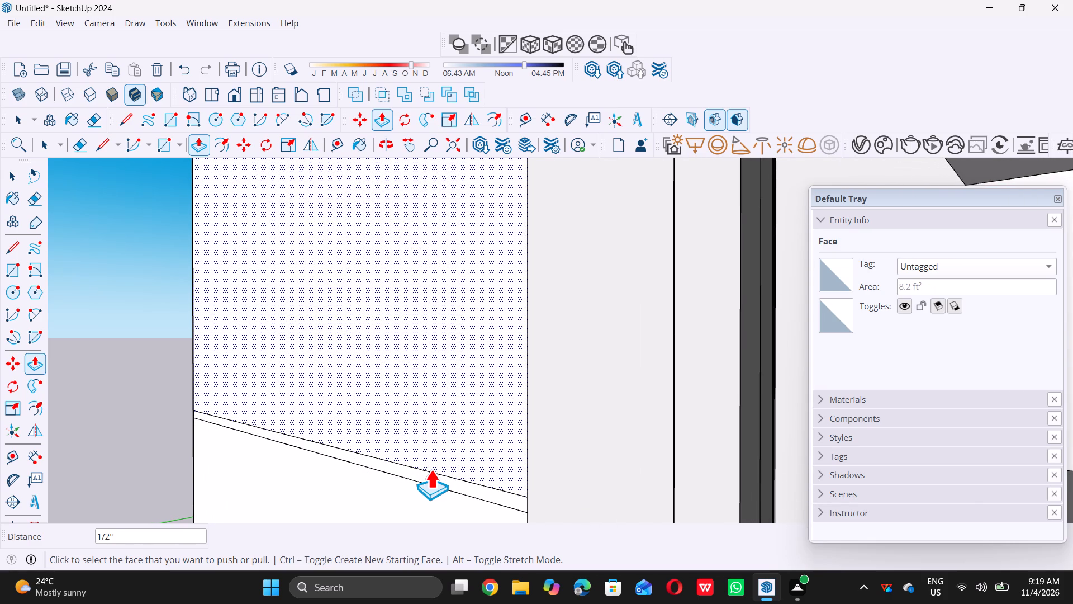
pyautogui.doubleClick(441, 478)
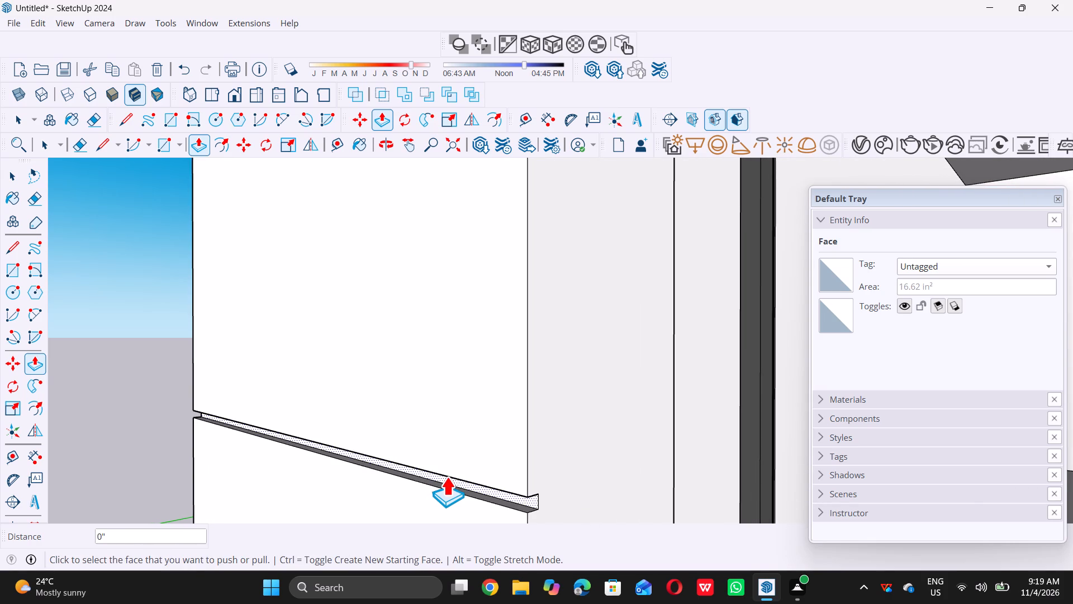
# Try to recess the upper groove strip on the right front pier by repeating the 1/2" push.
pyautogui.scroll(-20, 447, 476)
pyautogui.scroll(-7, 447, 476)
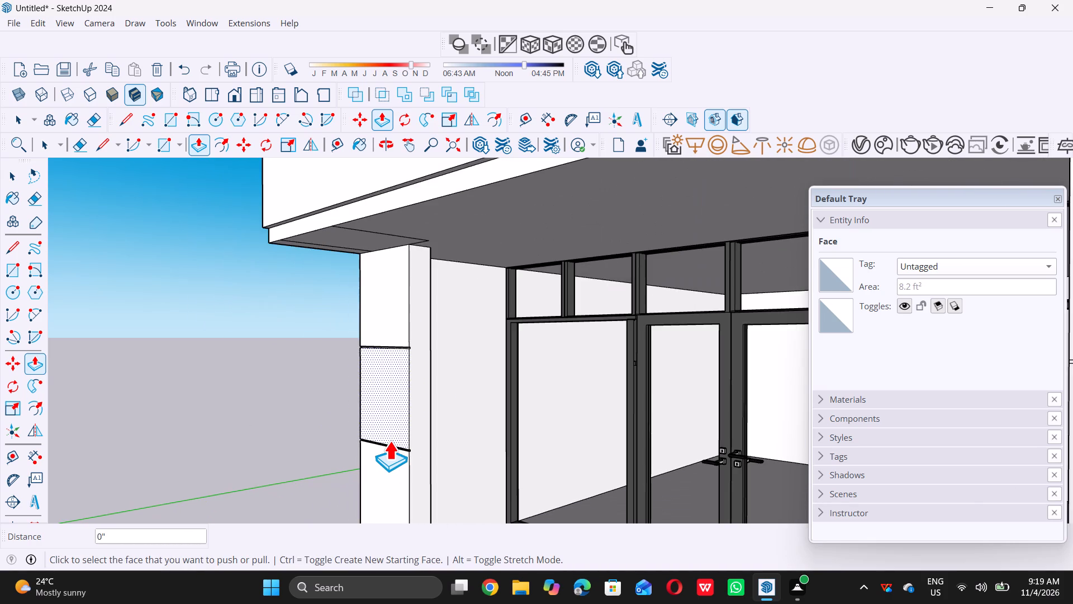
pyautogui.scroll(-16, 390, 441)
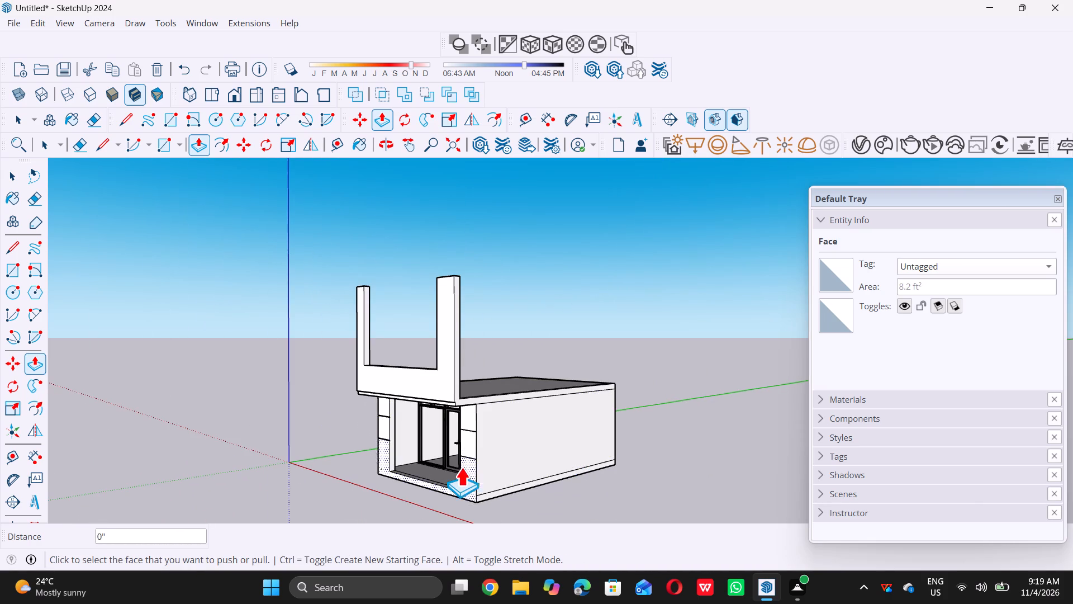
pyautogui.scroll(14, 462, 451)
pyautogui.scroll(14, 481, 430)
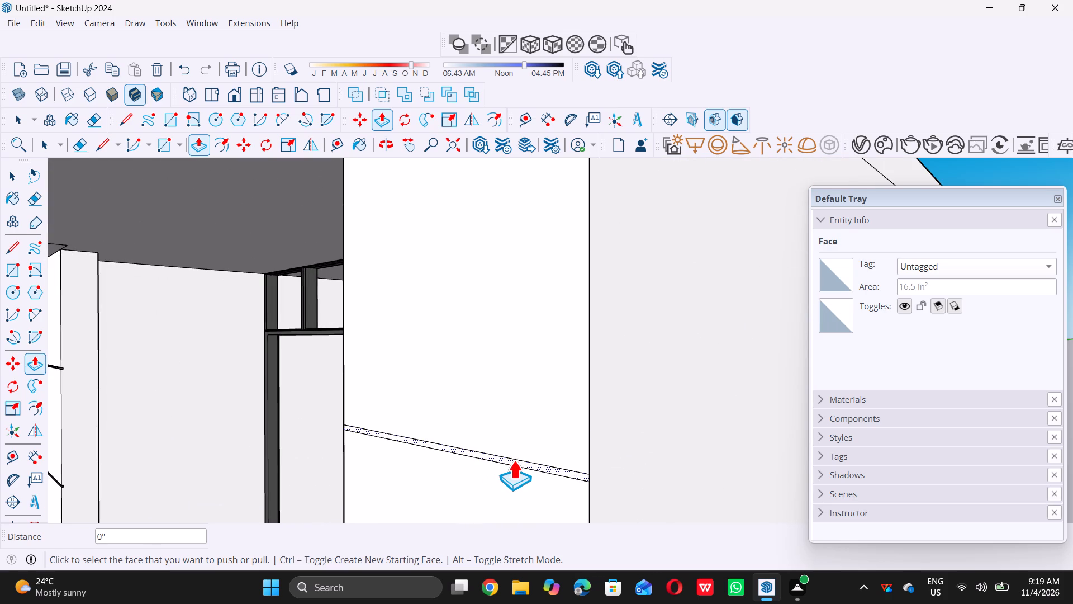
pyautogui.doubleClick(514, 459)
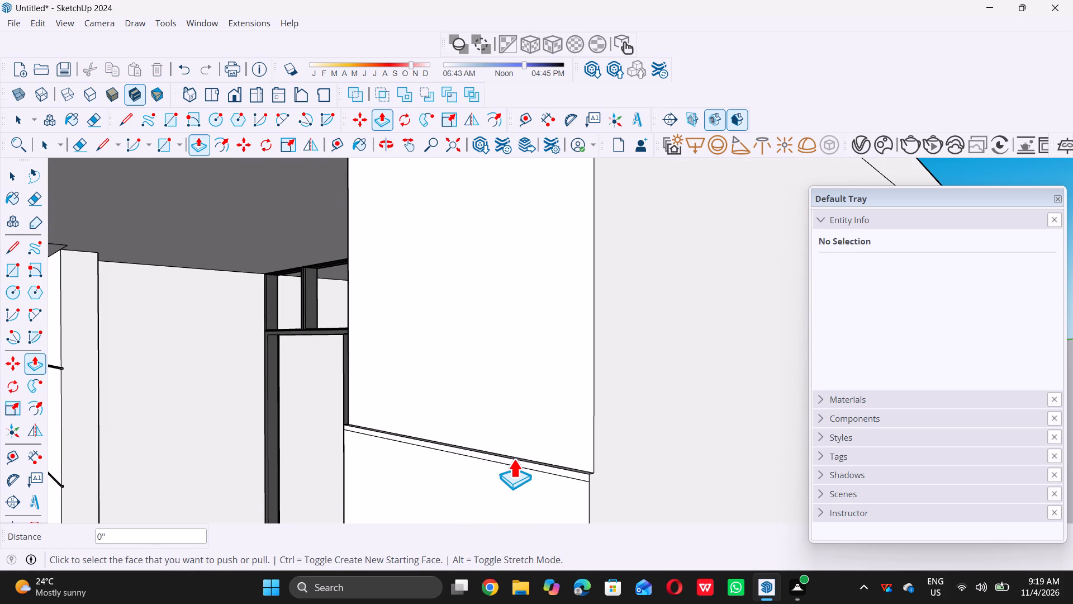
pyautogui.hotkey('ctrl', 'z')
# Recess the upper groove strip on the right front pier by the same 1/2" depth.
pyautogui.scroll(-12, 445, 389)
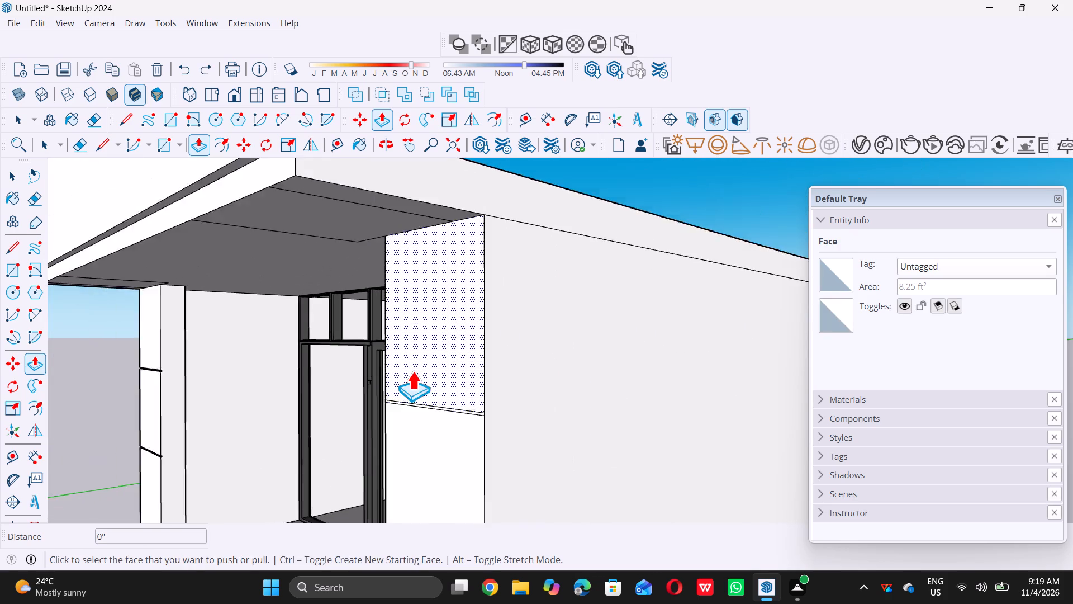
pyautogui.scroll(-3, 412, 371)
pyautogui.scroll(6, 438, 385)
pyautogui.scroll(6, 441, 431)
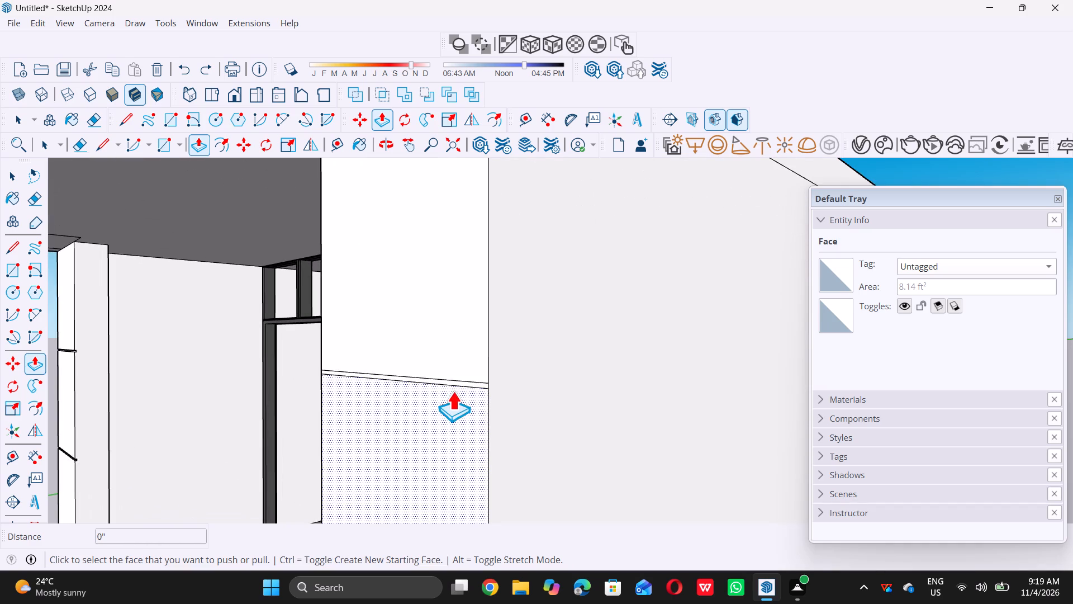
pyautogui.scroll(13, 452, 389)
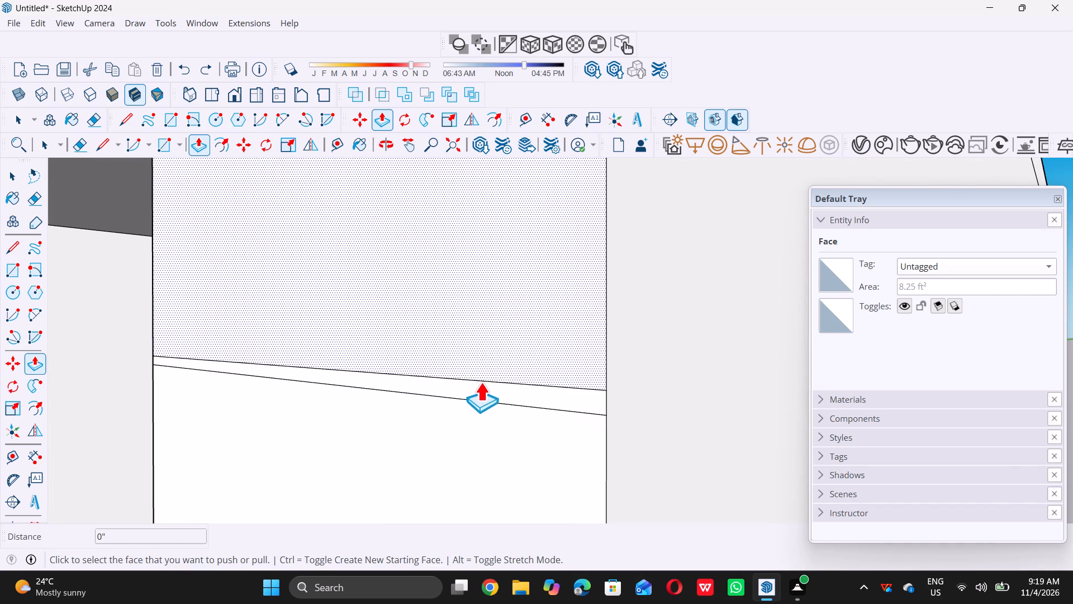
pyautogui.doubleClick(481, 384)
pyautogui.scroll(-8, 483, 384)
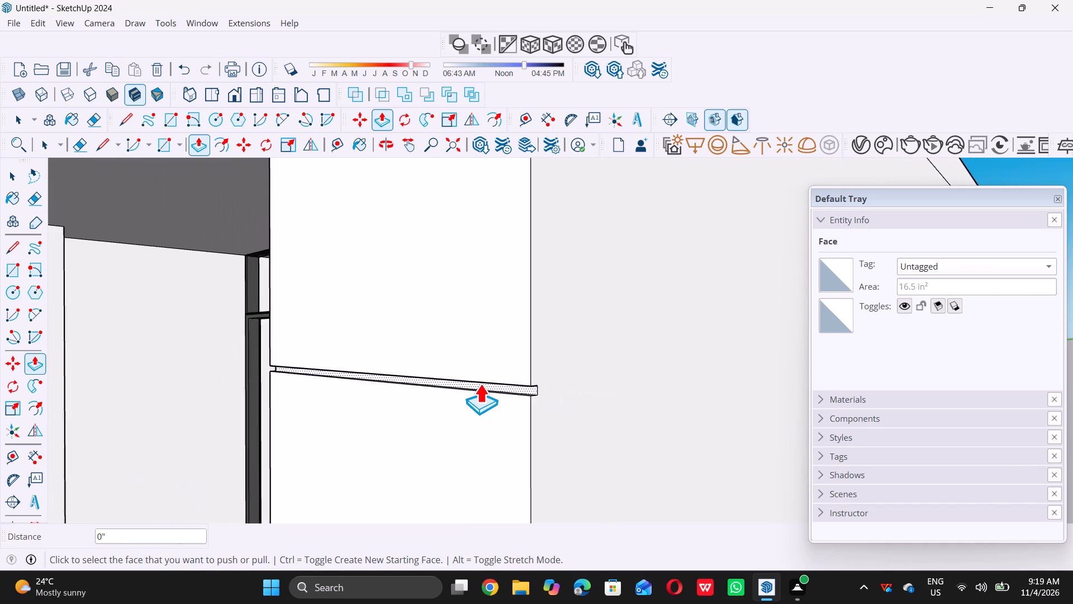
# Push the lower groove strip on the right front pier inward by 0.5".
pyautogui.scroll(-20, 480, 384)
pyautogui.scroll(-10, 480, 384)
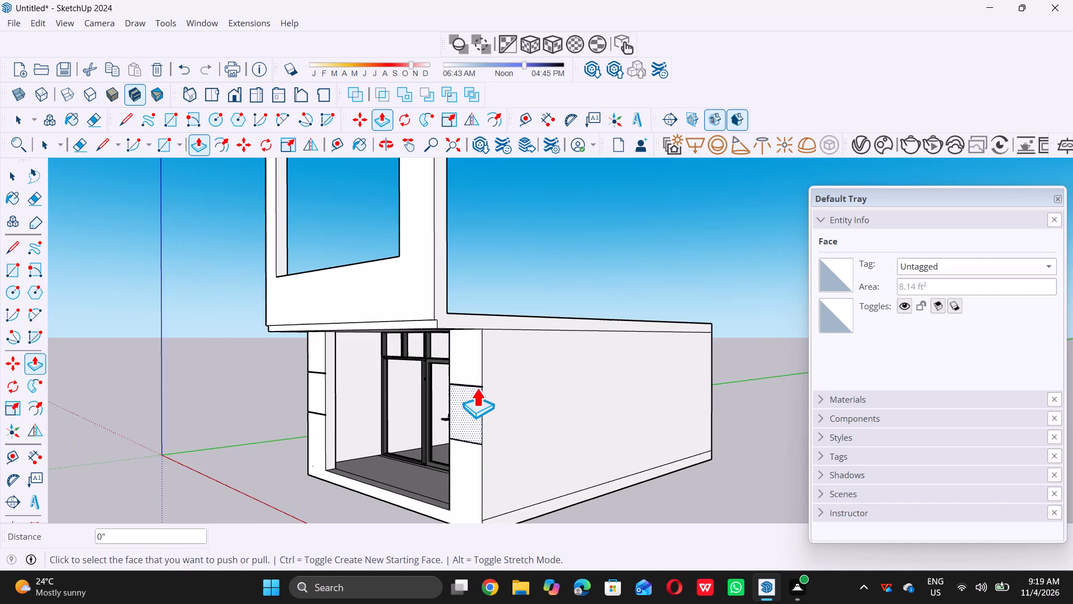
pyautogui.scroll(18, 472, 449)
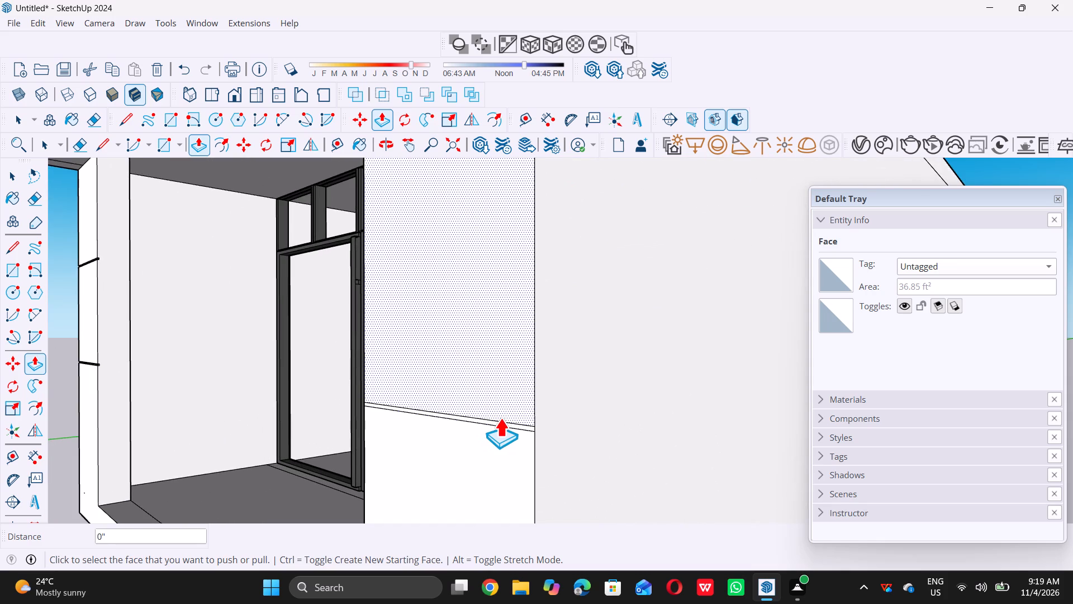
pyautogui.scroll(17, 516, 416)
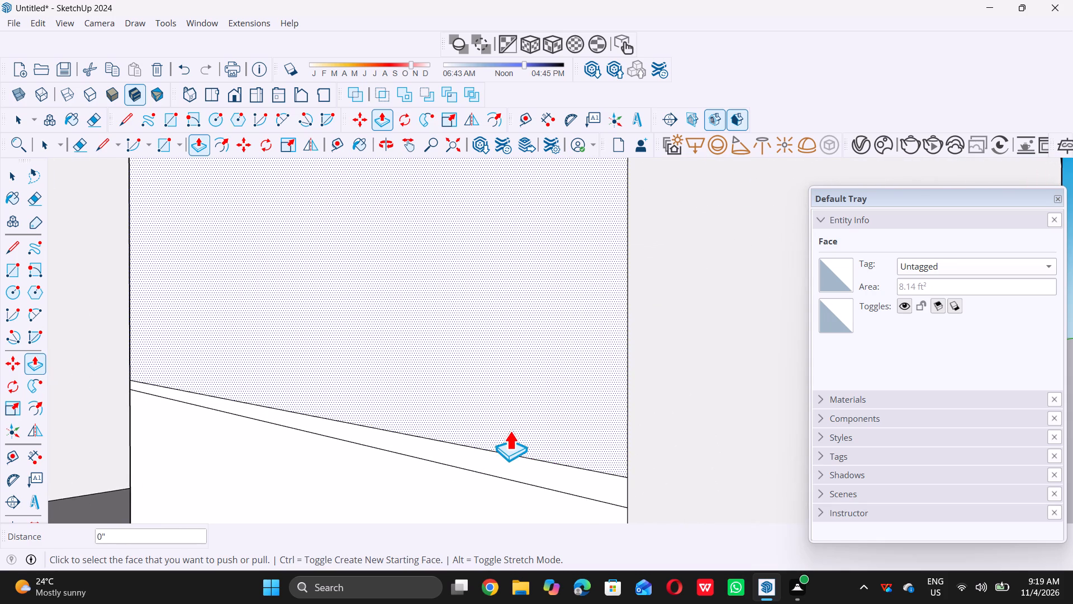
pyautogui.scroll(1, 510, 431)
pyautogui.click(508, 465)
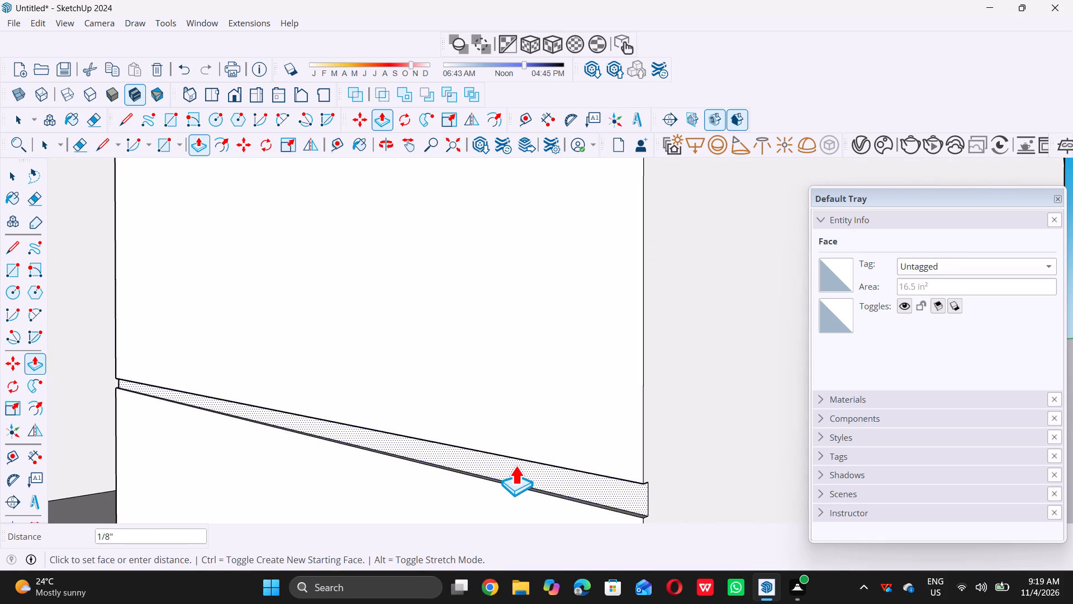
pyautogui.write('0.5')
pyautogui.hotkey('shift', '"')
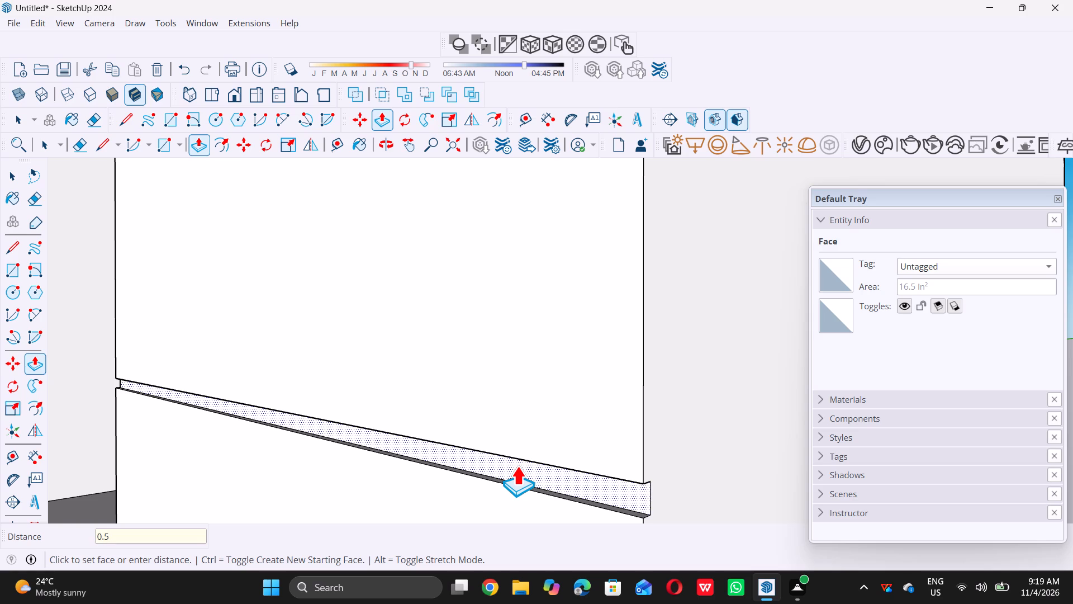
pyautogui.press('Return')
pyautogui.press('space')
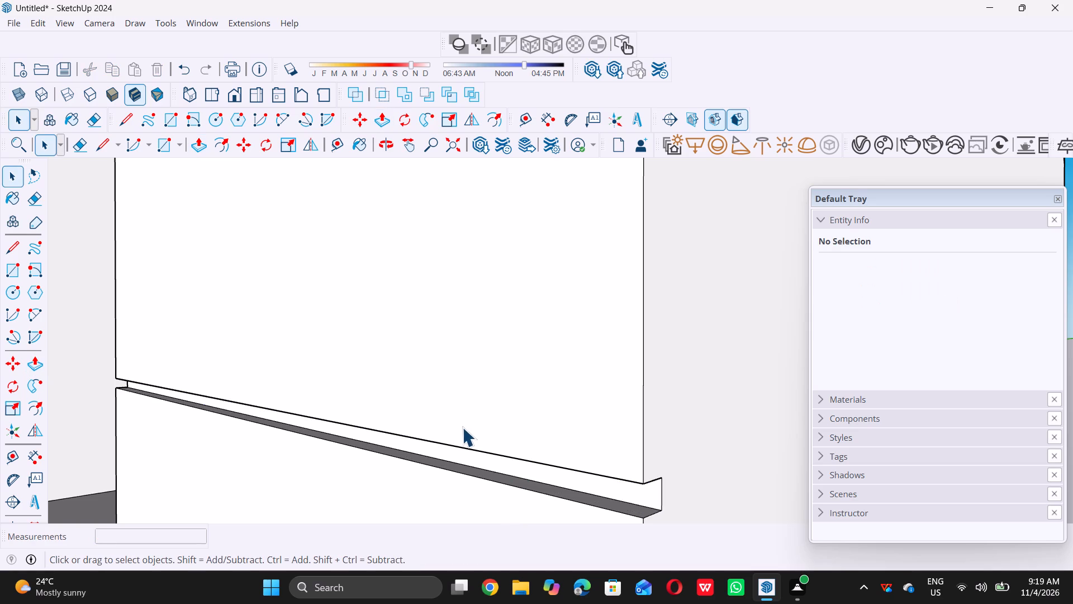
# Examine the building's front from several angles, checking the grooved piers and the upper frame above the roof slab.
pyautogui.scroll(-20, 462, 427)
pyautogui.scroll(-17, 462, 427)
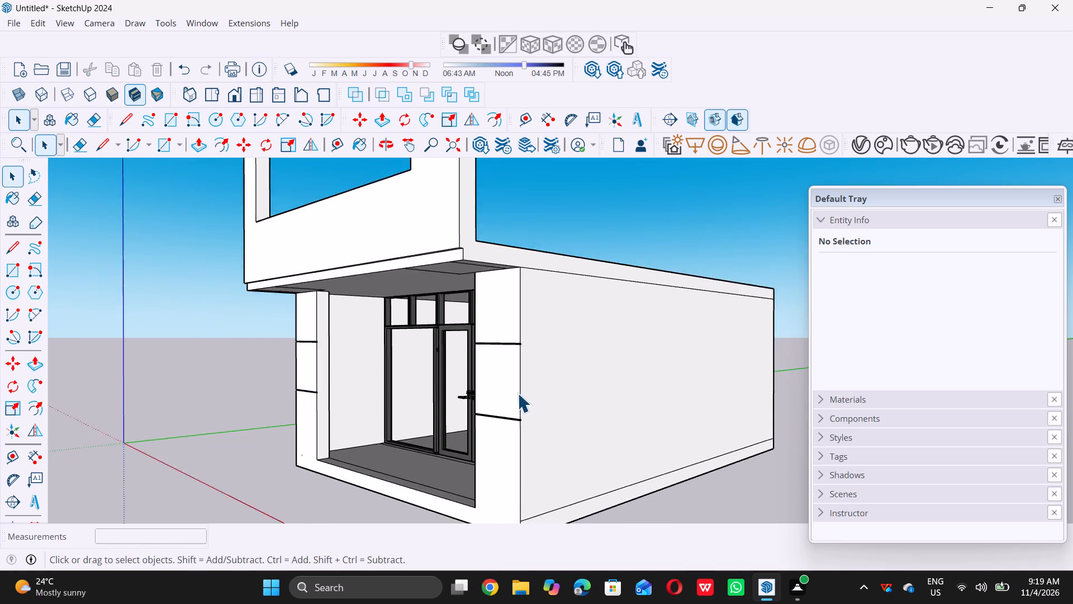
pyautogui.scroll(-12, 517, 393)
pyautogui.moveTo(376, 419); pyautogui.dragTo(499, 427, button='middle')
pyautogui.moveTo(501, 428); pyautogui.dragTo(507, 429, button='middle')
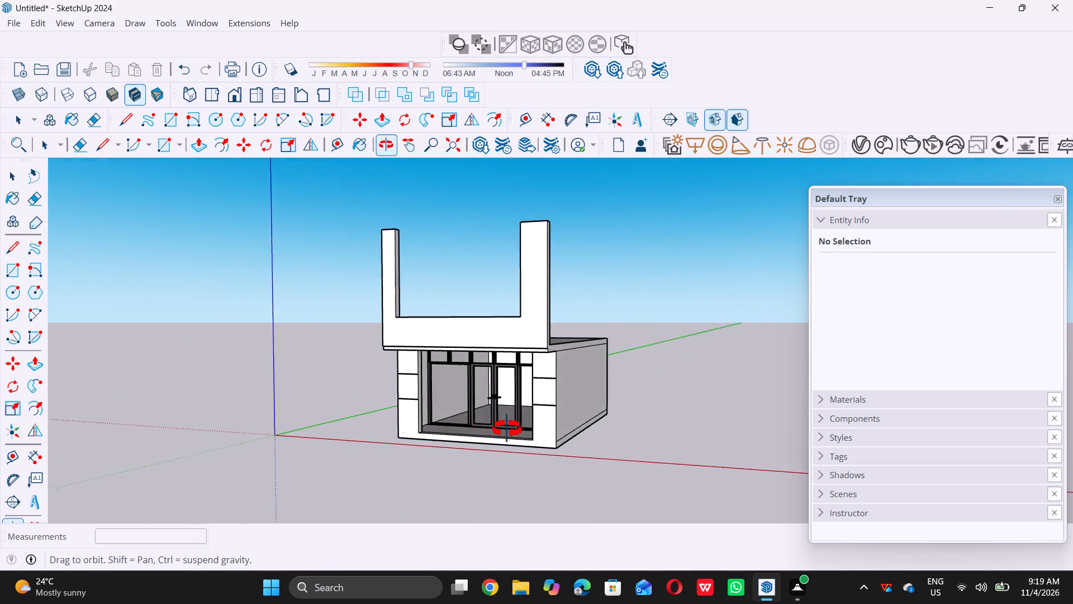
pyautogui.moveTo(507, 429); pyautogui.dragTo(569, 435, button='middle')
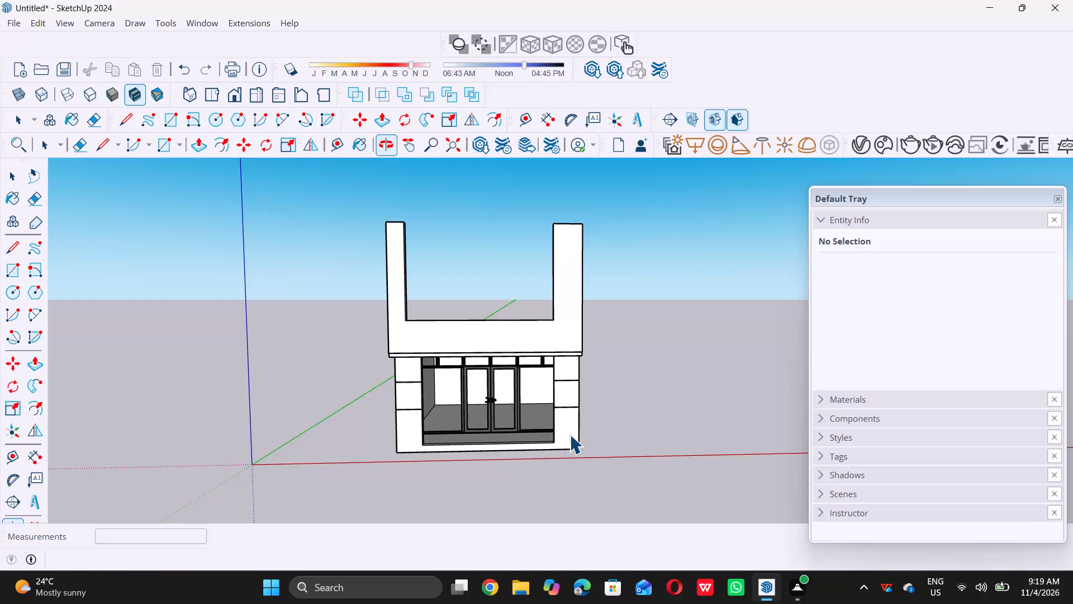
pyautogui.scroll(-4, 540, 469)
pyautogui.moveTo(538, 457); pyautogui.dragTo(499, 440, button='middle')
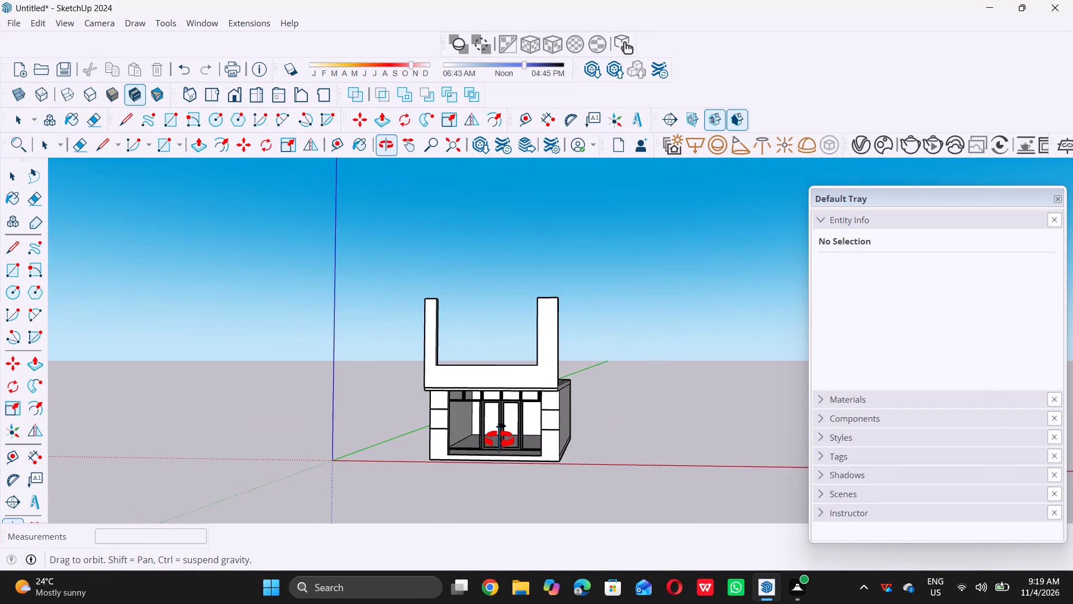
pyautogui.moveTo(499, 440); pyautogui.dragTo(509, 445, button='middle')
pyautogui.scroll(5, 592, 452)
pyautogui.scroll(-6, 538, 451)
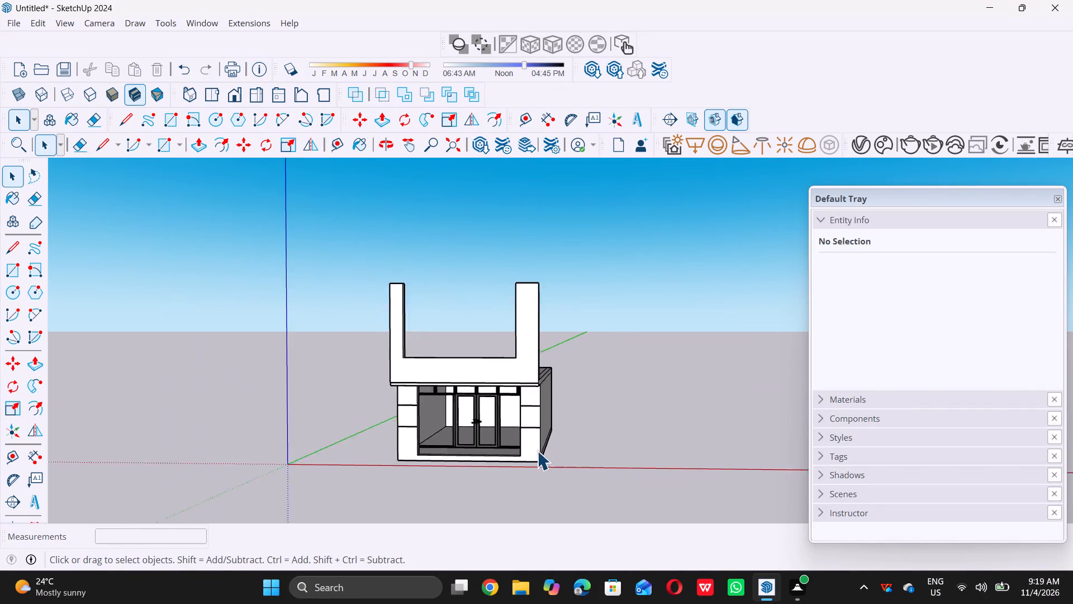
pyautogui.moveTo(537, 451); pyautogui.dragTo(557, 445, button='middle')
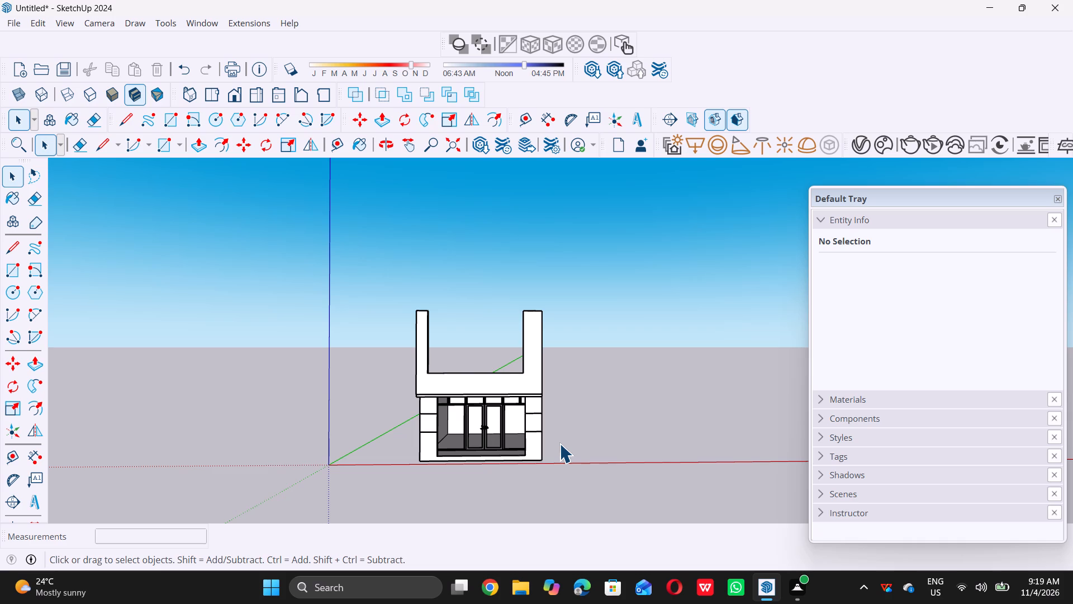
pyautogui.scroll(6, 586, 358)
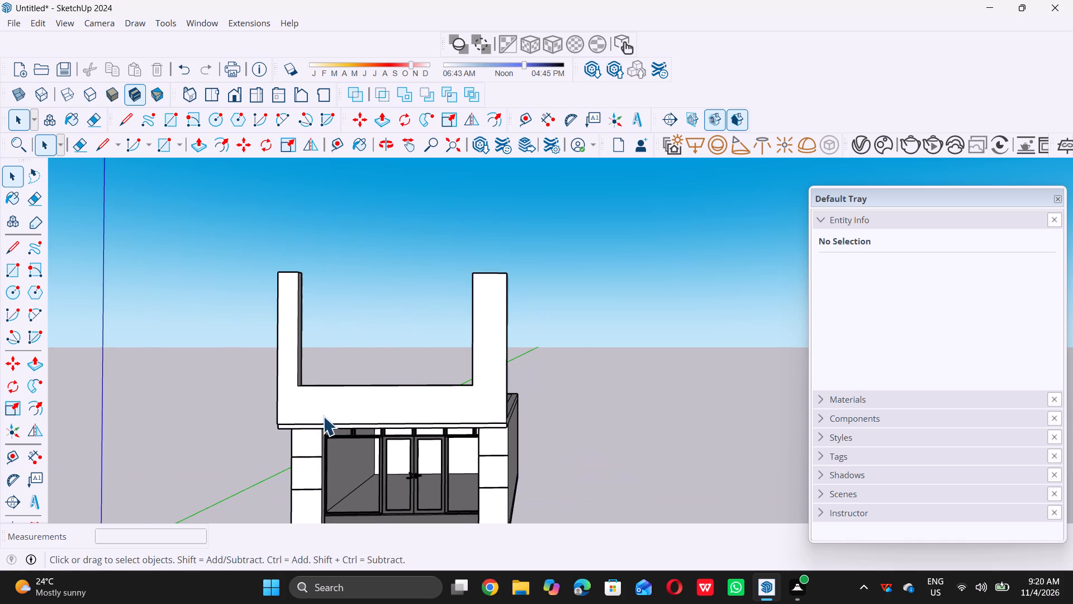
pyautogui.moveTo(254, 423); pyautogui.dragTo(288, 418, button='middle')
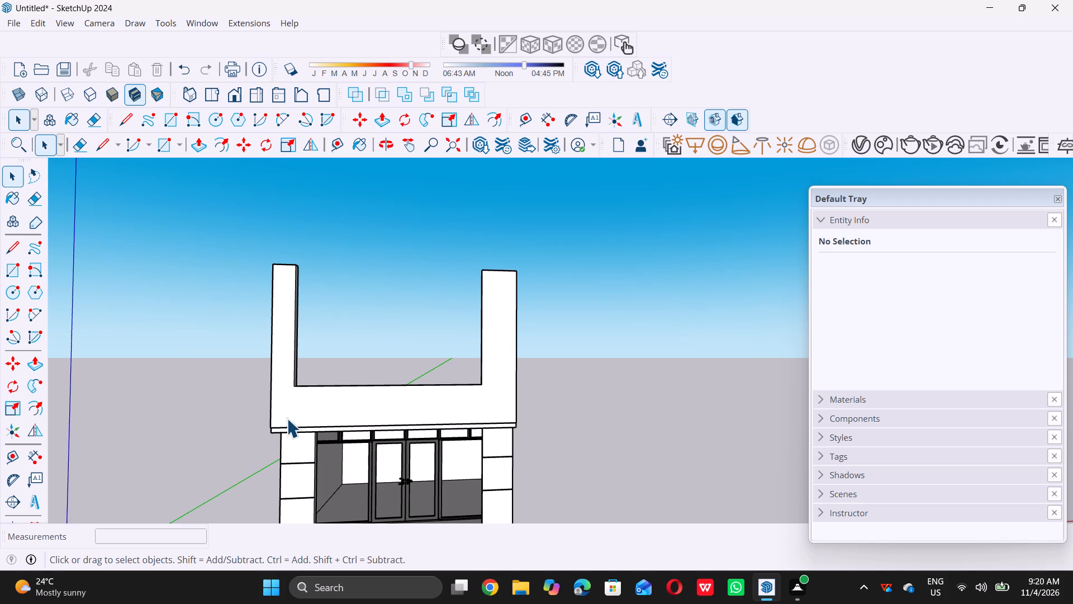
pyautogui.moveTo(272, 402); pyautogui.dragTo(291, 406, button='middle')
pyautogui.scroll(1, 291, 406)
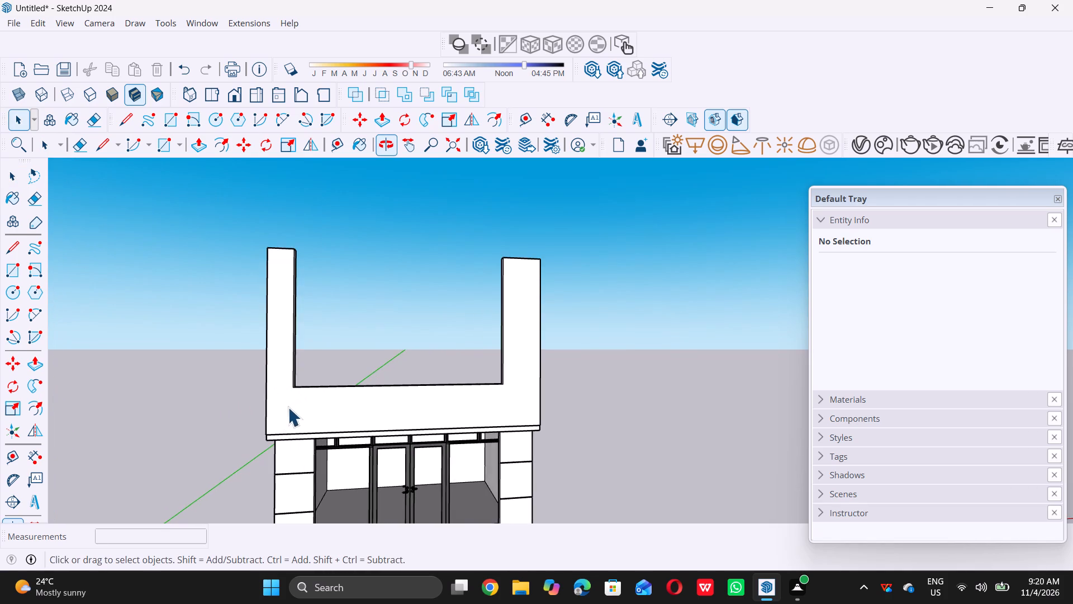
pyautogui.scroll(7, 275, 418)
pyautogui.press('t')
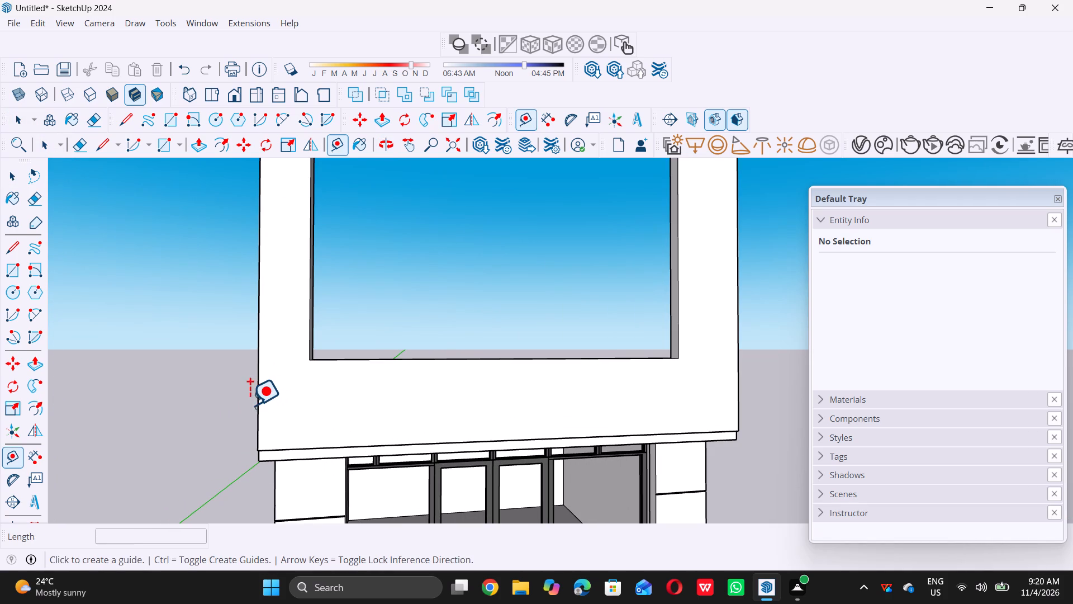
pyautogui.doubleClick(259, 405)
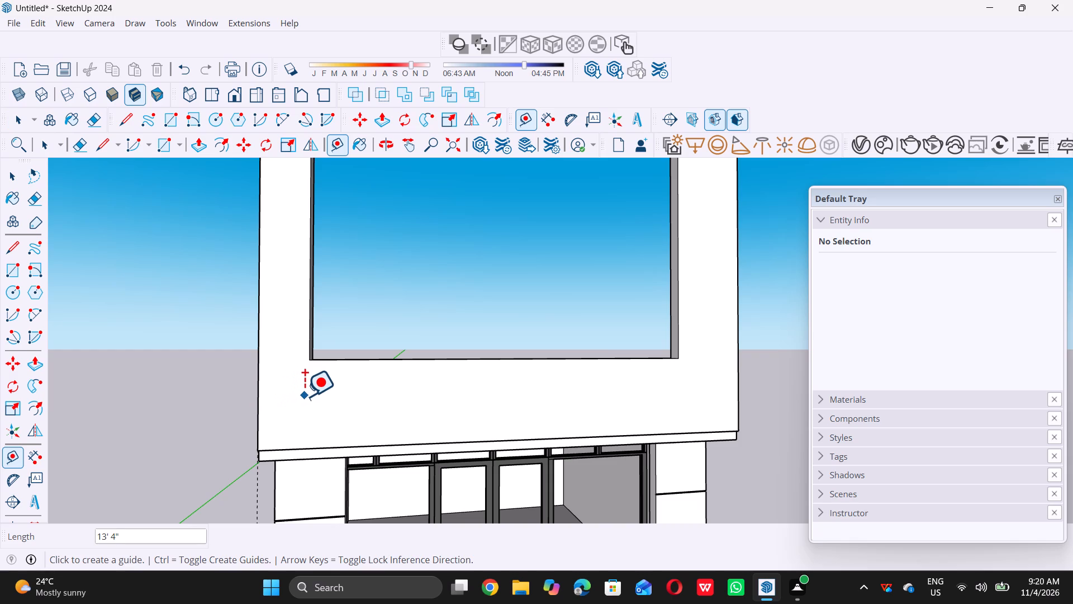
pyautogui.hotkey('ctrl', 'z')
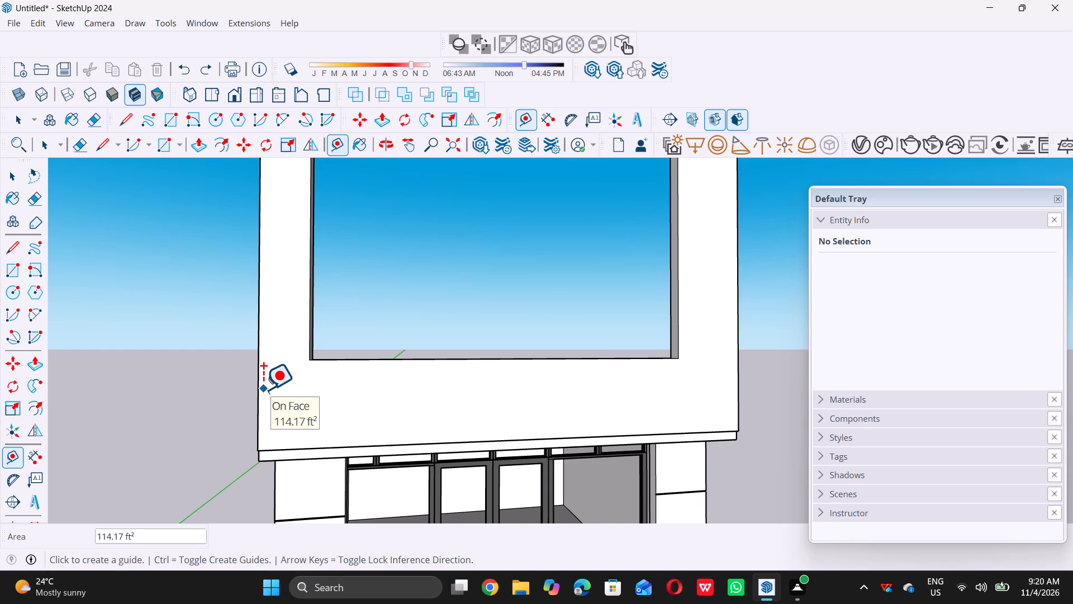
# Place two vertical guides on the upper front frame: one at the opening's left edge and one 2' further right.
pyautogui.click(262, 389)
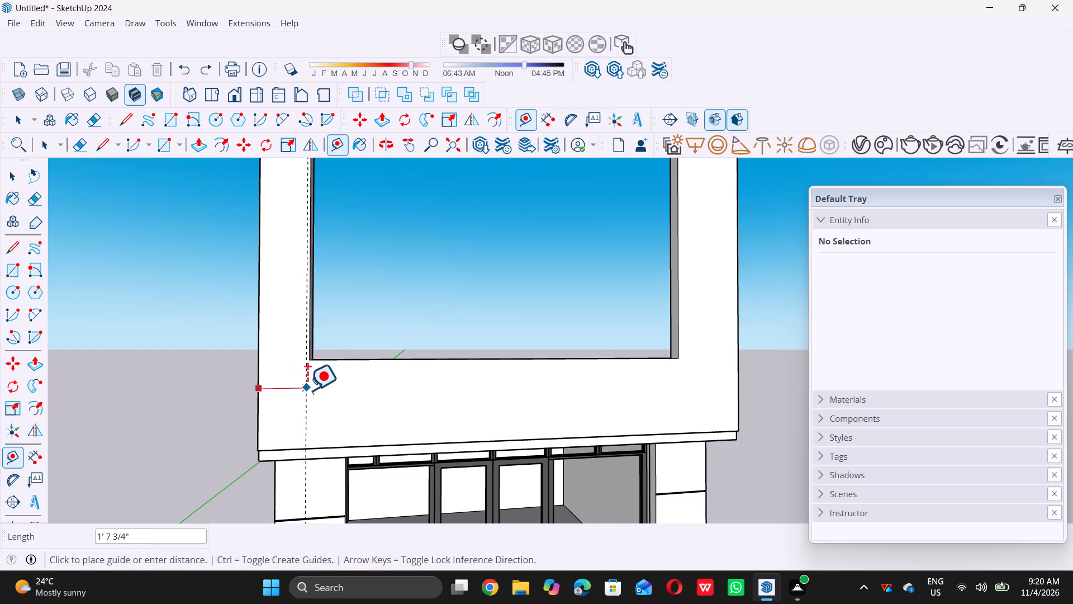
pyautogui.doubleClick(309, 366)
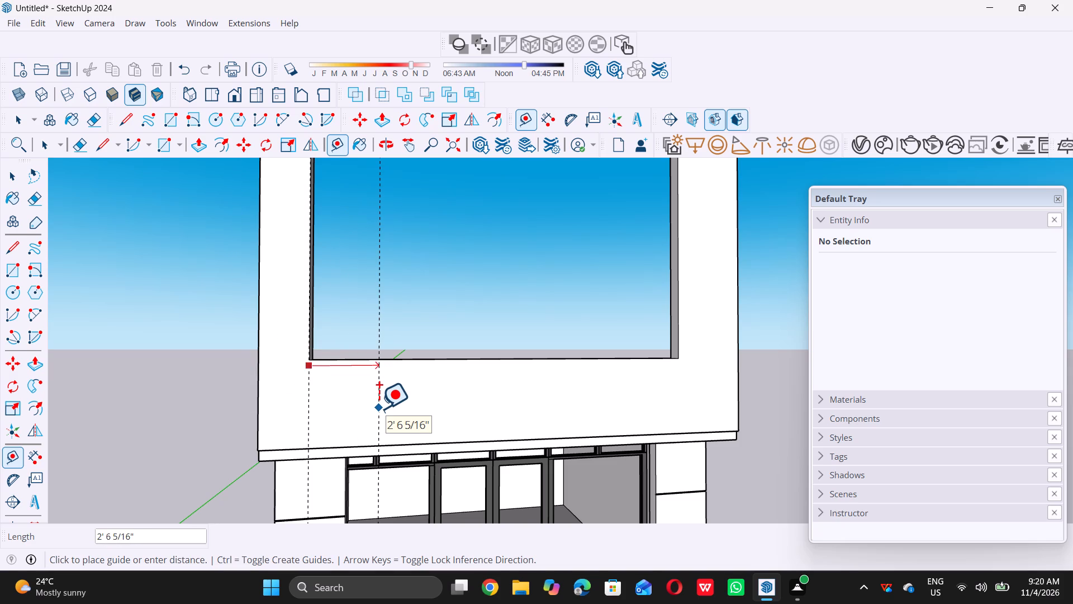
pyautogui.press('2')
pyautogui.press("'")
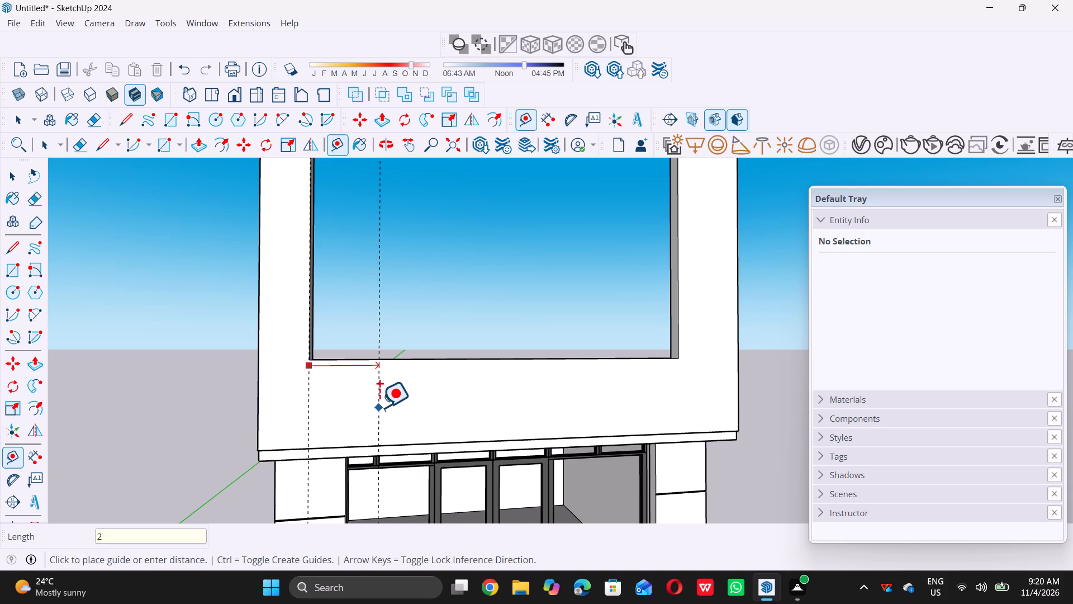
pyautogui.press('Return')
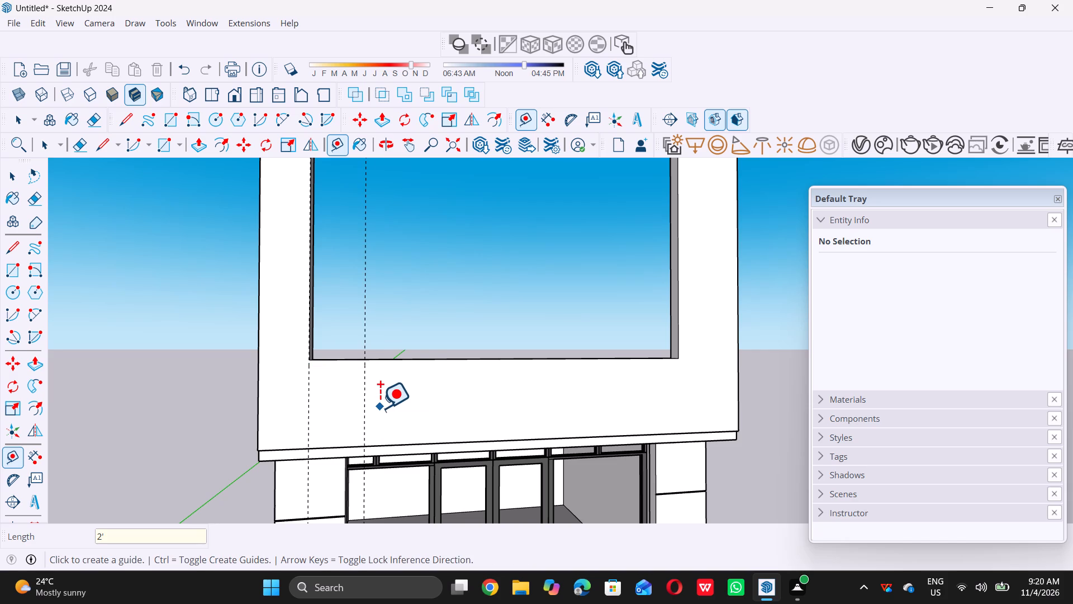
# Place a vertical guide on the upper frame's right leg, about 2' 1" in from its outer edge.
pyautogui.scroll(-9, 379, 408)
pyautogui.scroll(6, 568, 403)
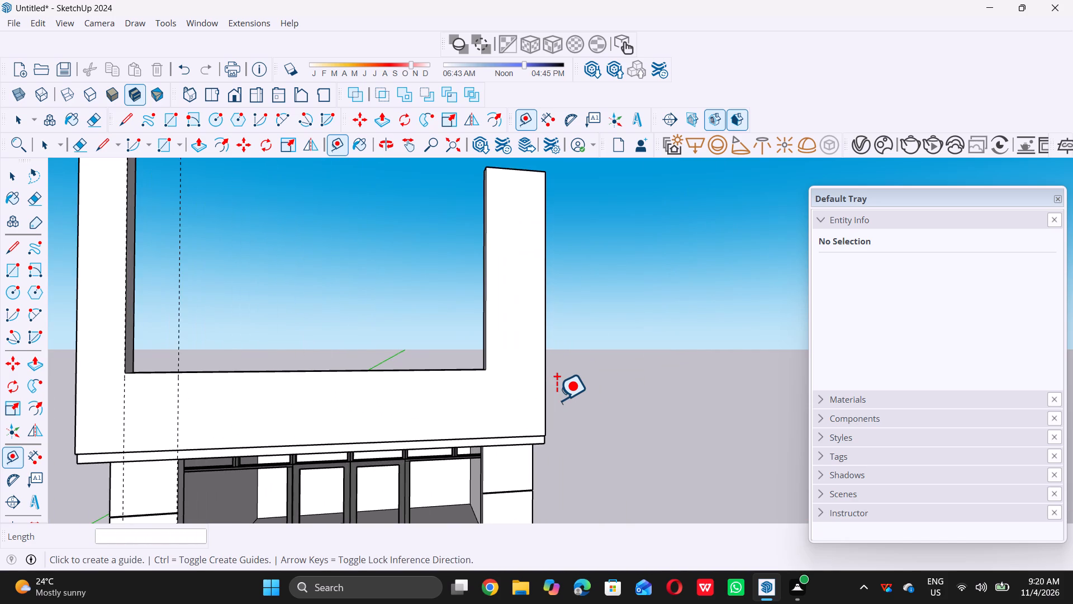
pyautogui.scroll(3, 557, 400)
pyautogui.scroll(-4, 491, 383)
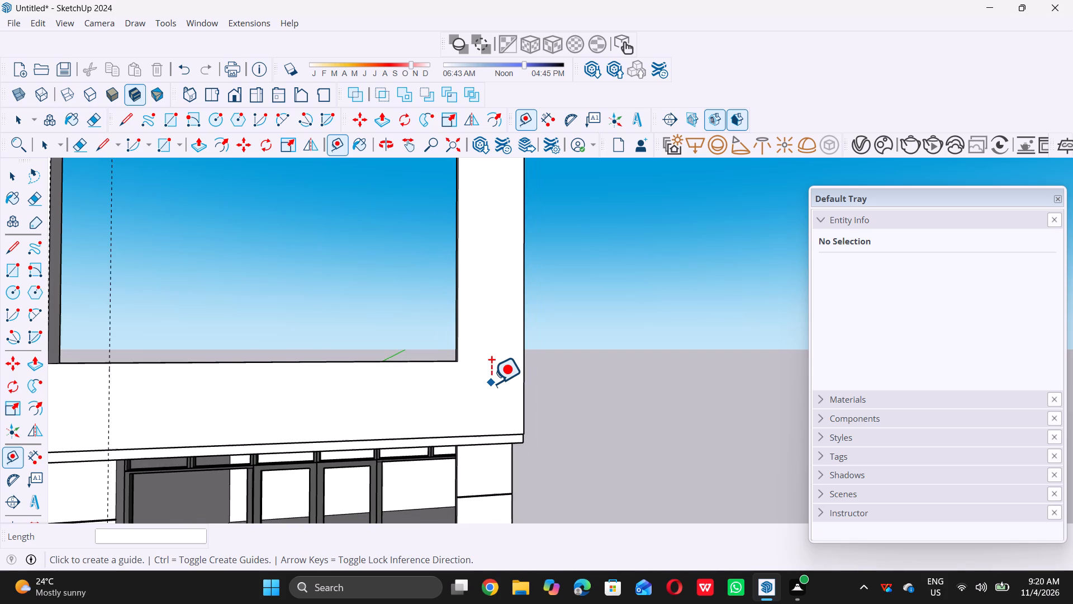
pyautogui.scroll(4, 511, 412)
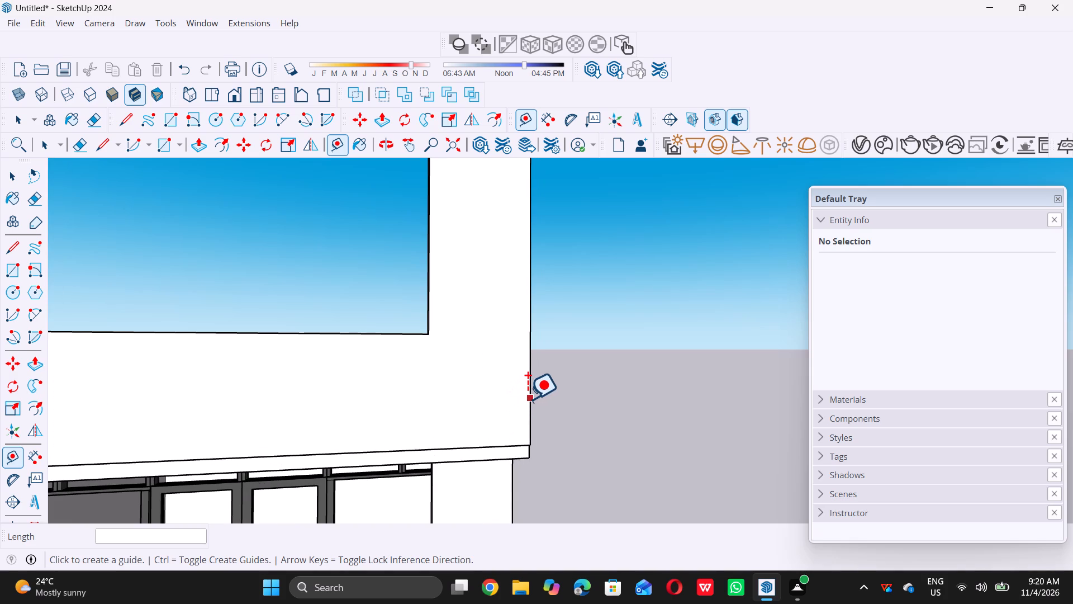
pyautogui.click(528, 399)
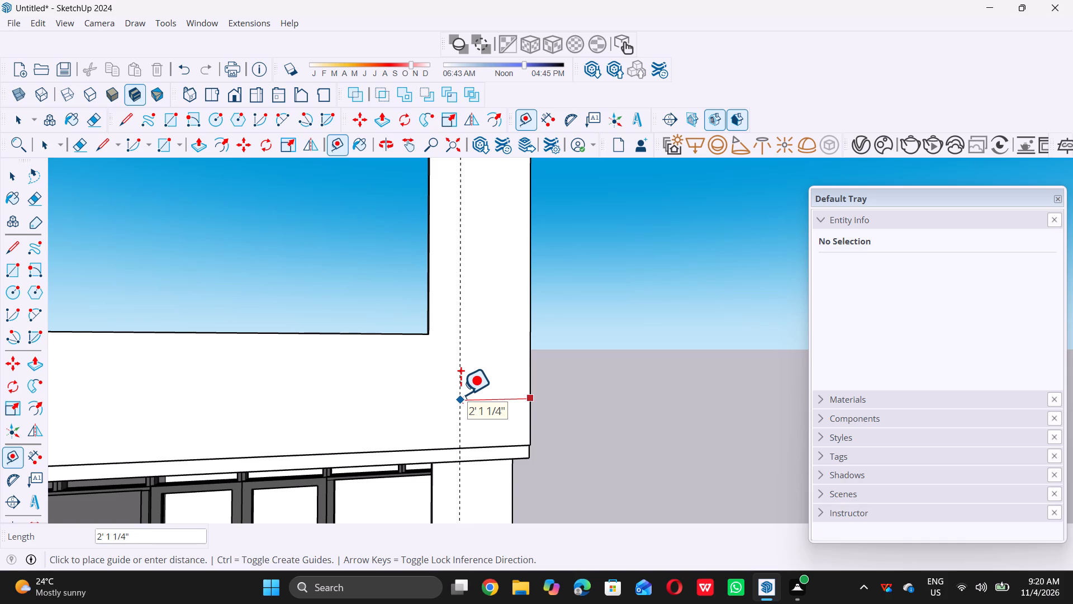
pyautogui.doubleClick(460, 394)
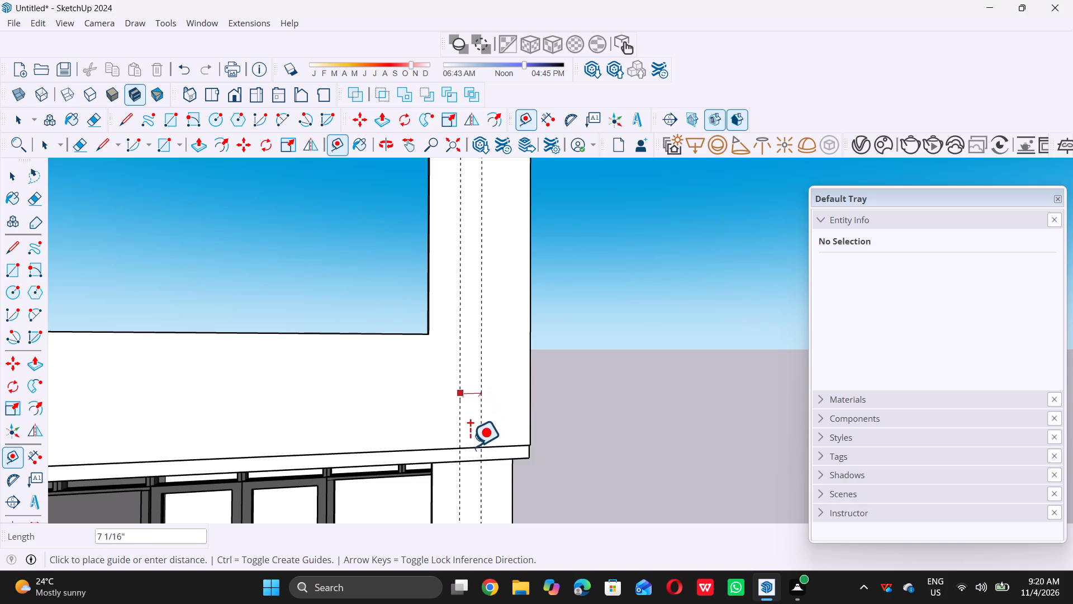
pyautogui.press('space')
# Place a horizontal guide about 3' 4" above the upper frame's bottom edge, level with the opening's sill.
pyautogui.write('t')
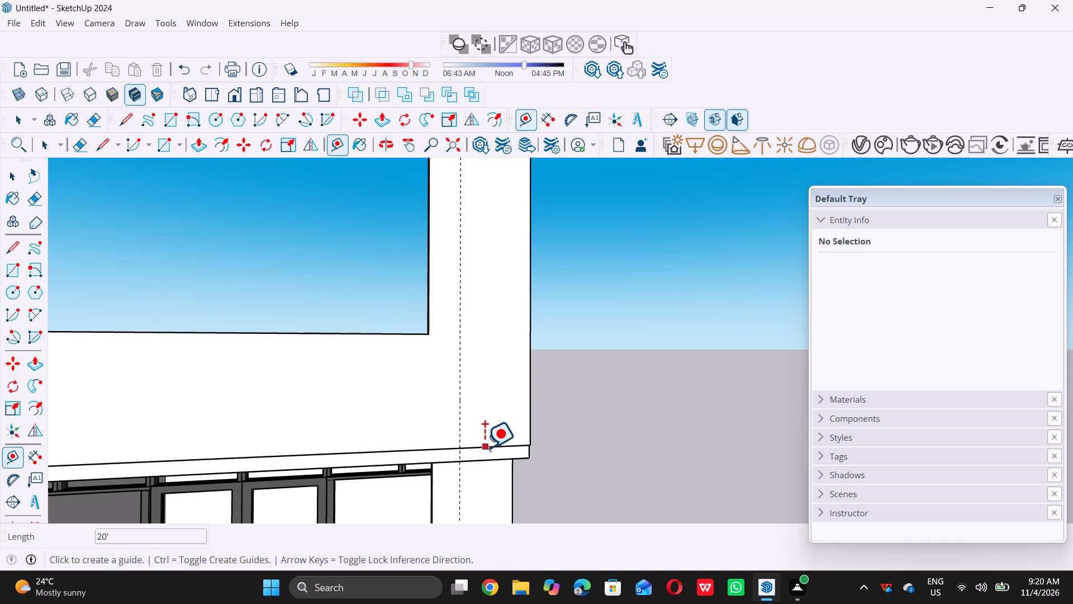
pyautogui.click(485, 447)
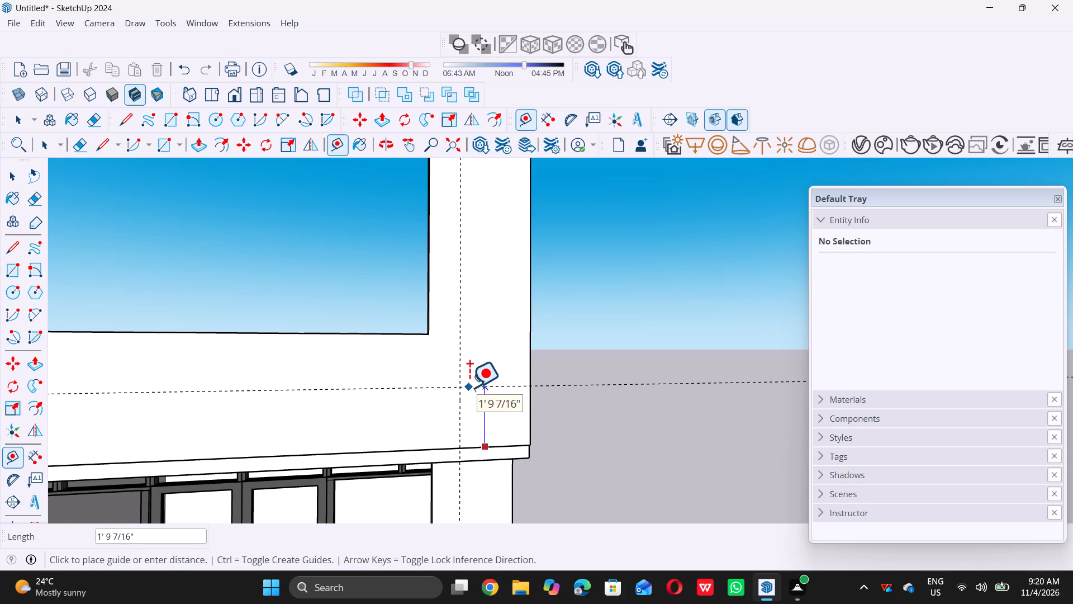
pyautogui.doubleClick(470, 334)
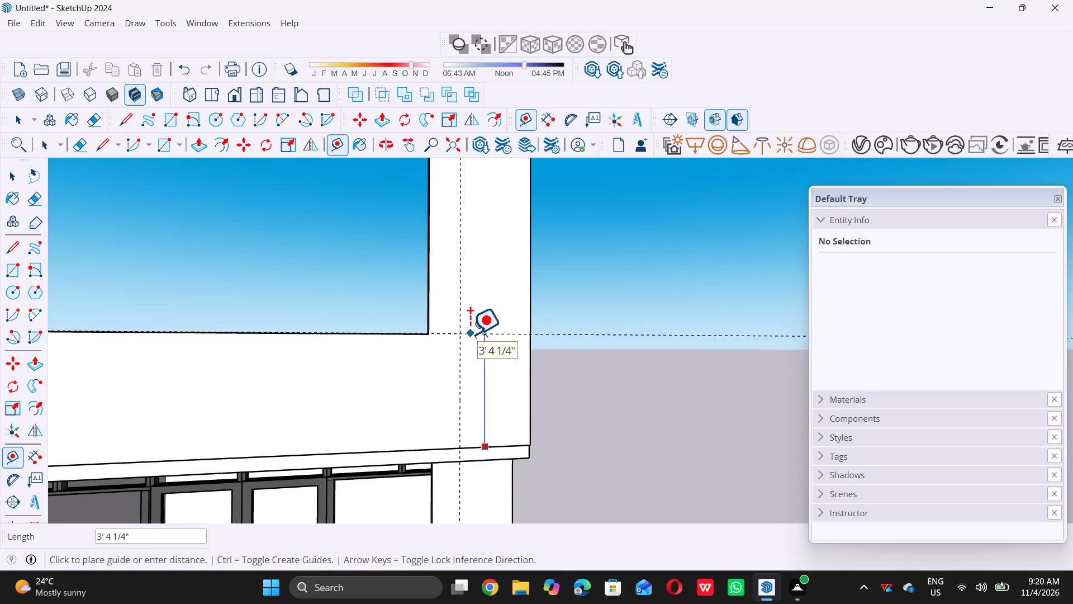
pyautogui.press('space')
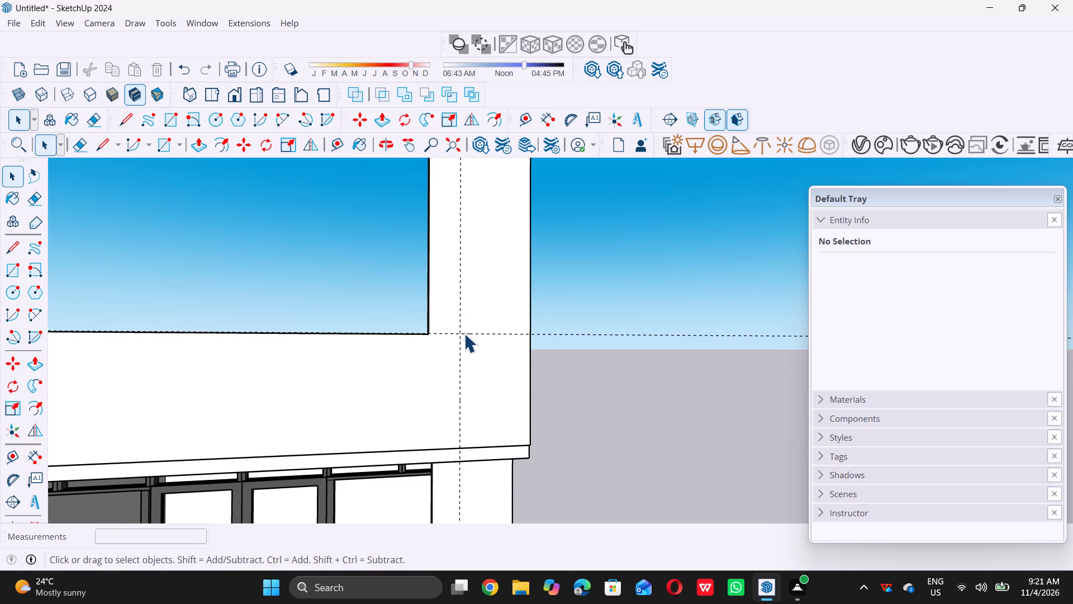
# Place a horizontal guide 0.5" above the existing sill-level guide on the upper front frame.
pyautogui.scroll(-10, 458, 333)
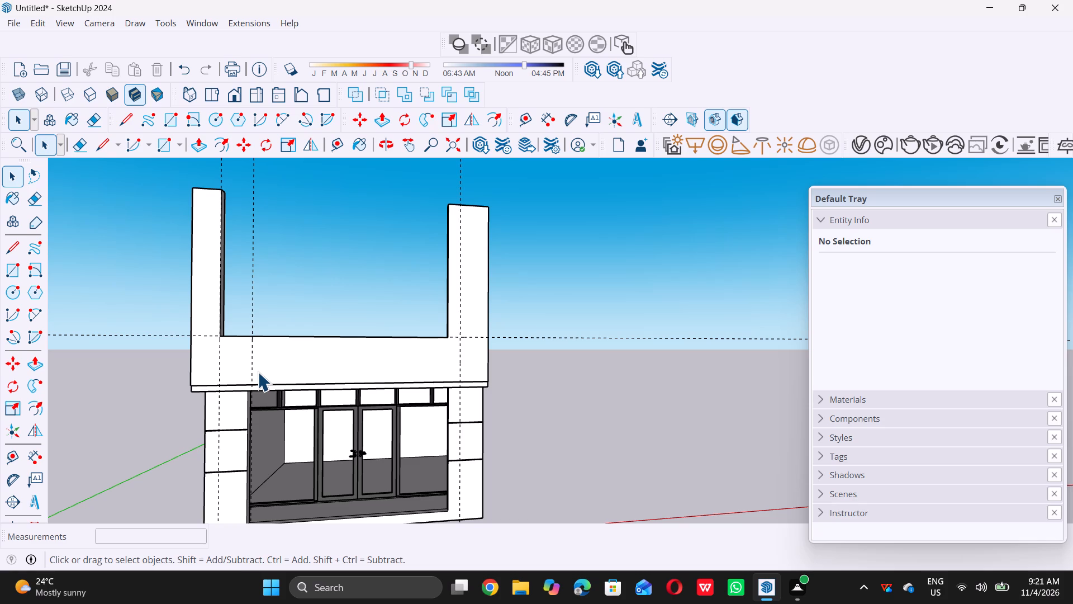
pyautogui.scroll(-4, 256, 369)
pyautogui.moveTo(249, 369); pyautogui.dragTo(241, 371, button='middle')
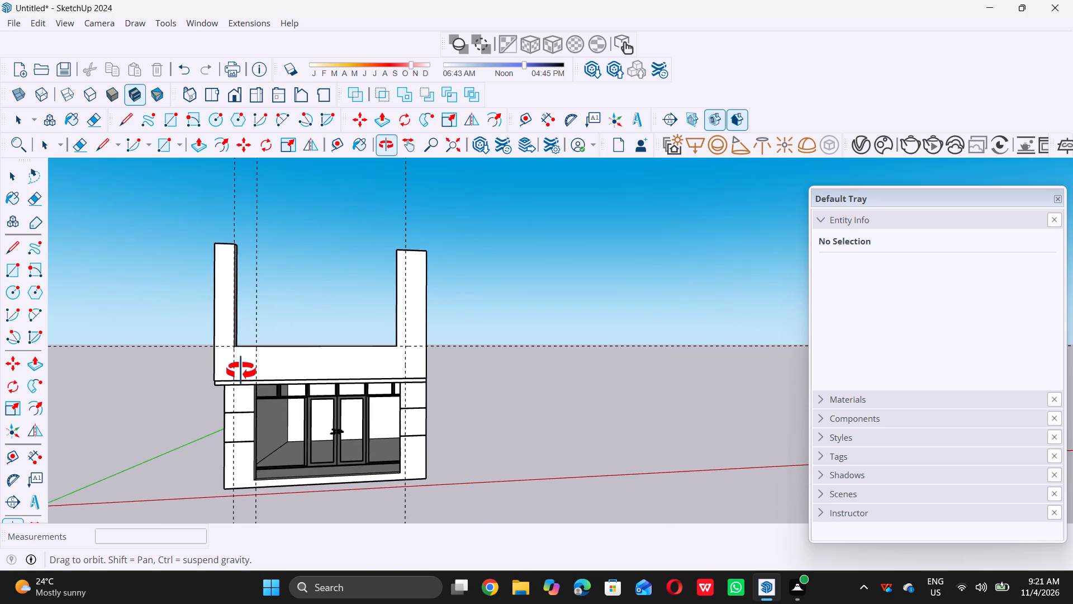
pyautogui.moveTo(241, 371); pyautogui.dragTo(250, 353, button='middle')
pyautogui.scroll(7, 212, 349)
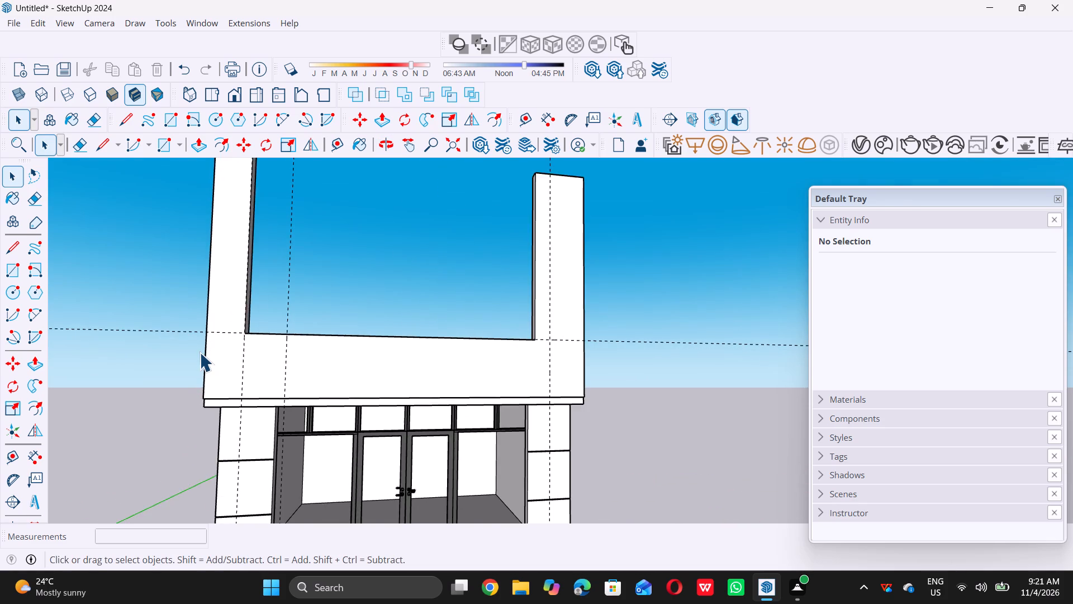
pyautogui.scroll(6, 200, 352)
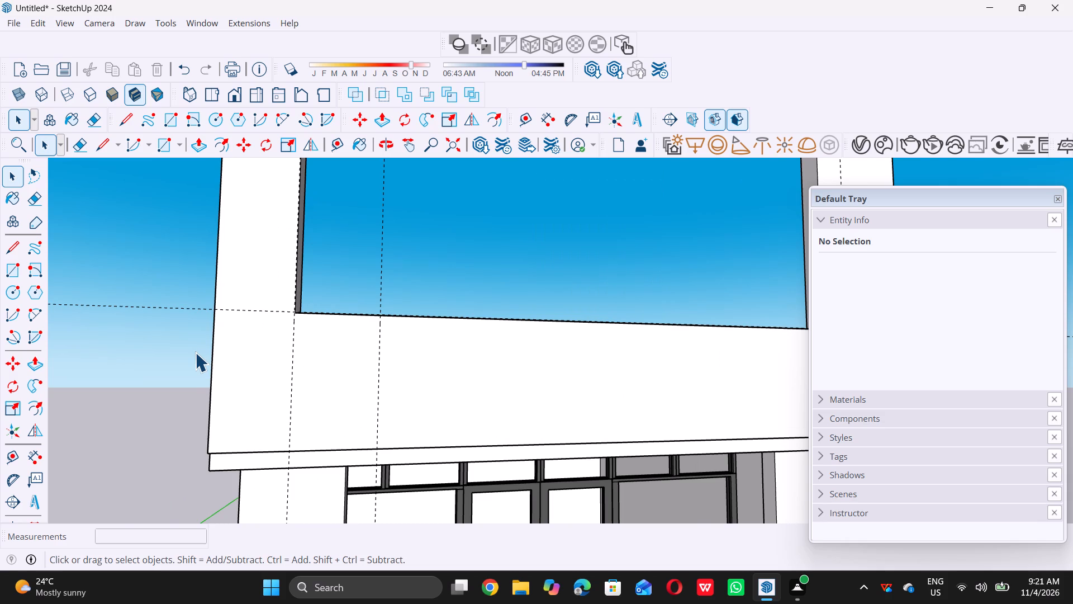
pyautogui.scroll(4, 213, 316)
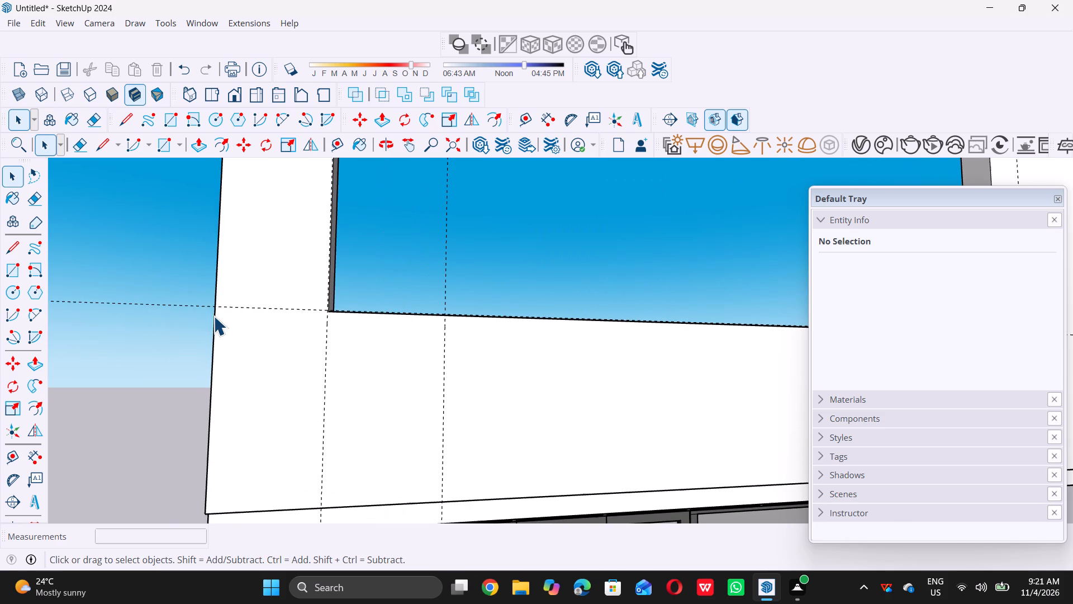
pyautogui.press('t')
pyautogui.click(243, 304)
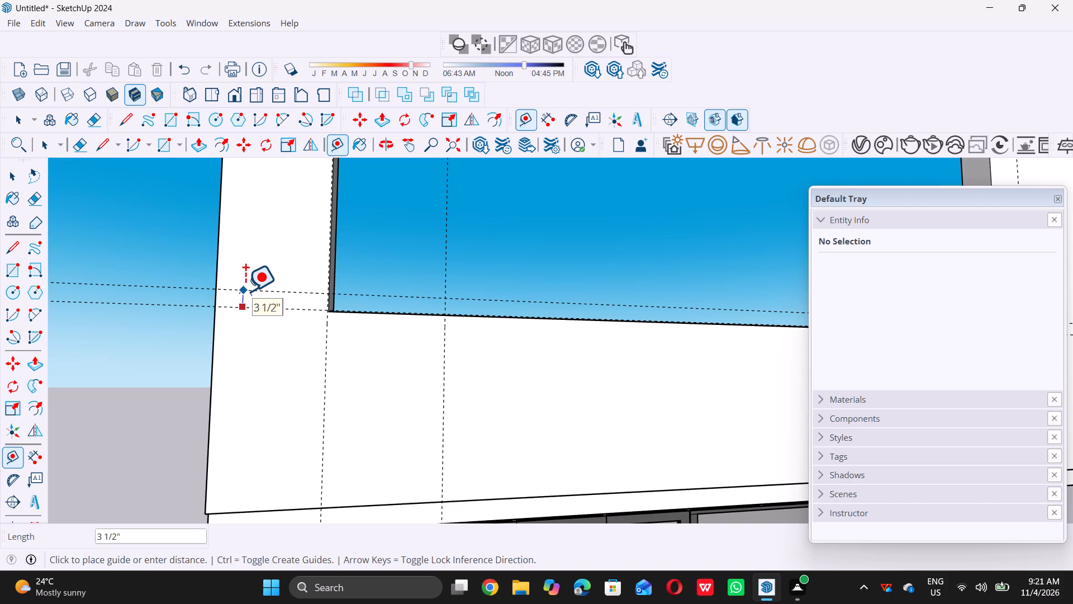
pyautogui.write('0.5')
pyautogui.hotkey('shift', '"')
pyautogui.press('Return')
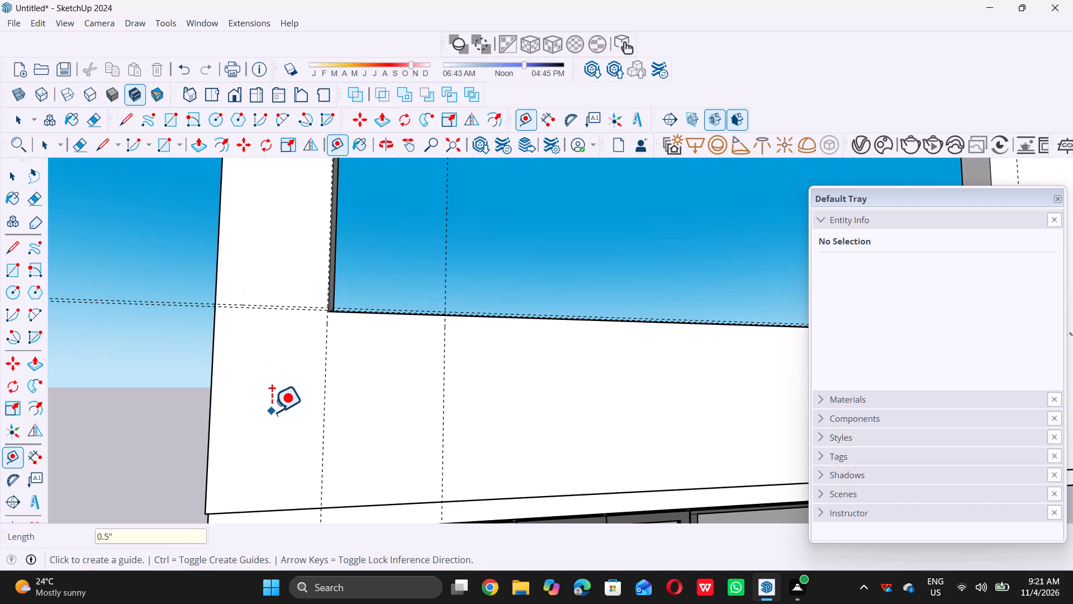
# Place a vertical guide 0.5" to the right of the guide at the opening's left edge.
pyautogui.click(324, 414)
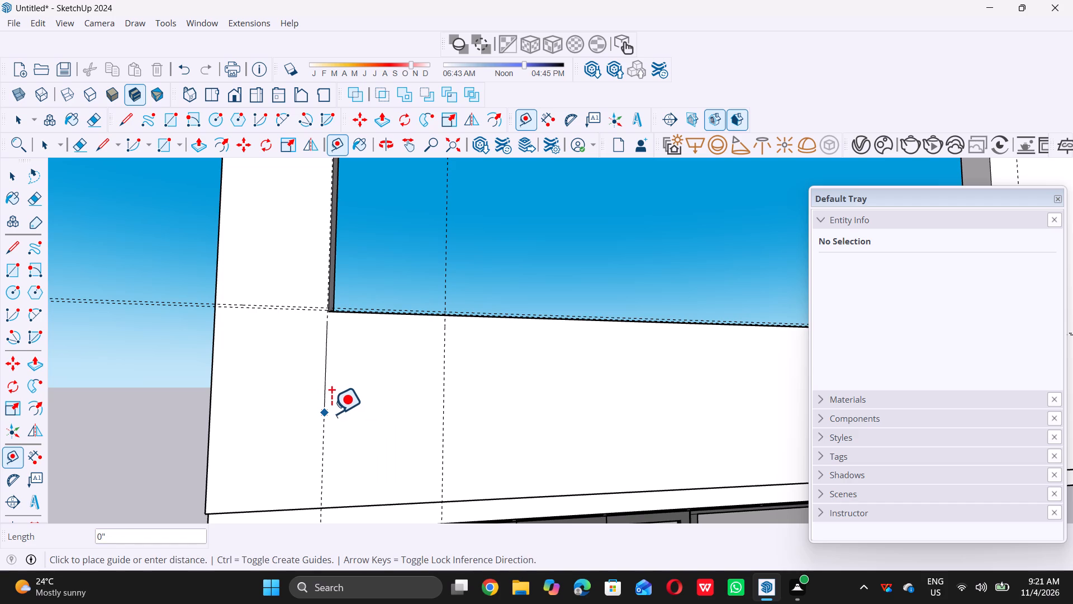
pyautogui.write('0.5')
pyautogui.hotkey('shift', '"')
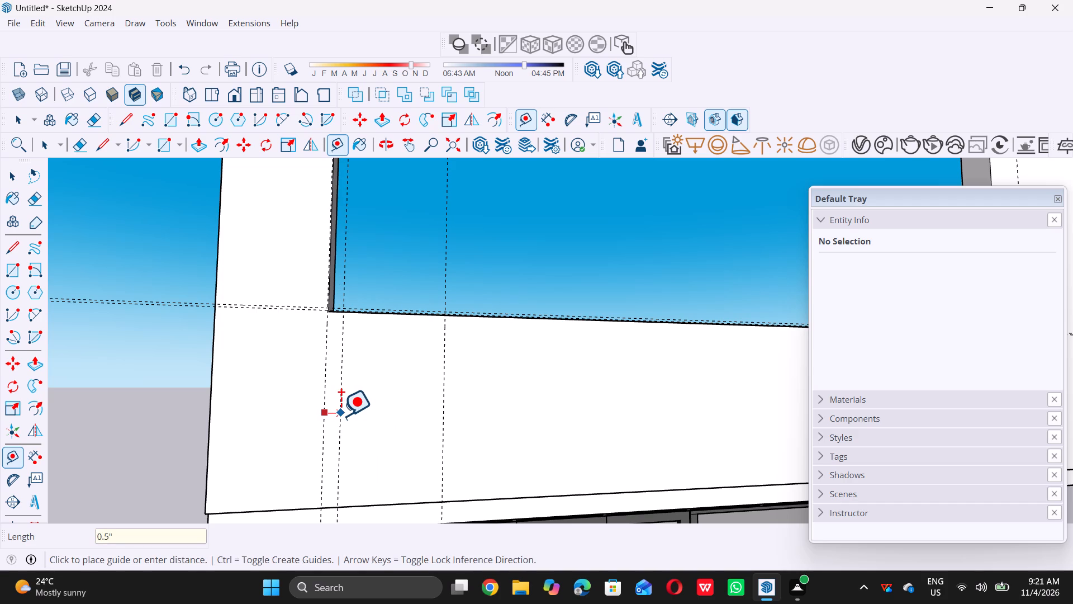
pyautogui.press('Return')
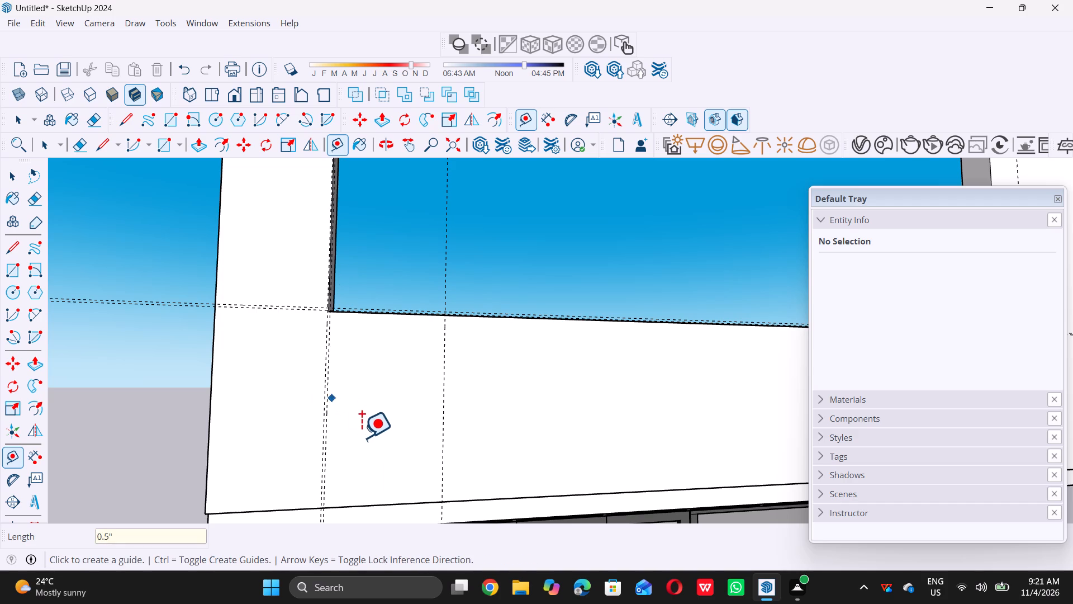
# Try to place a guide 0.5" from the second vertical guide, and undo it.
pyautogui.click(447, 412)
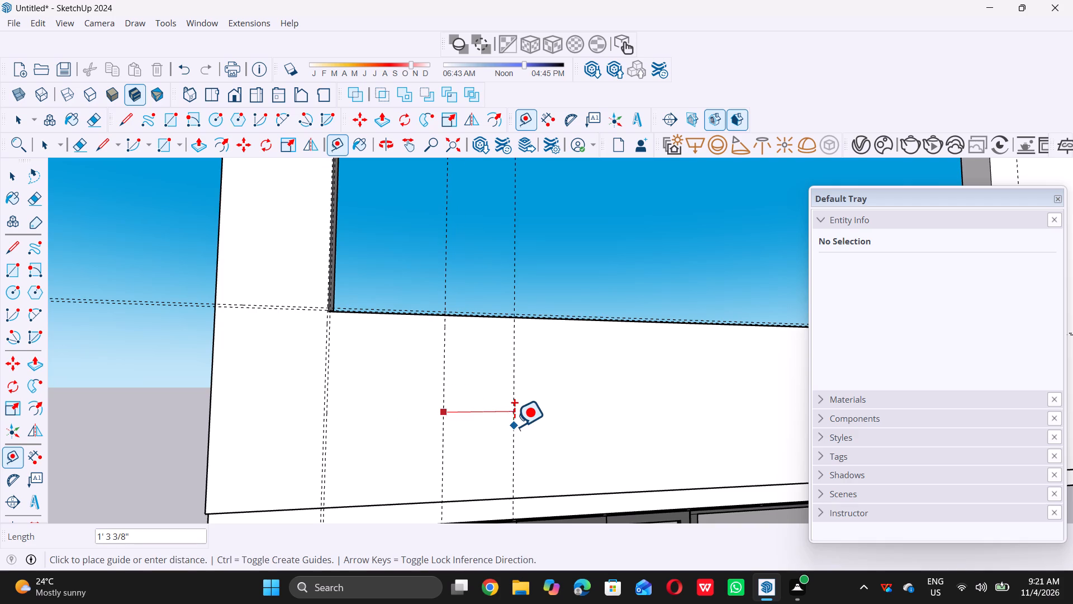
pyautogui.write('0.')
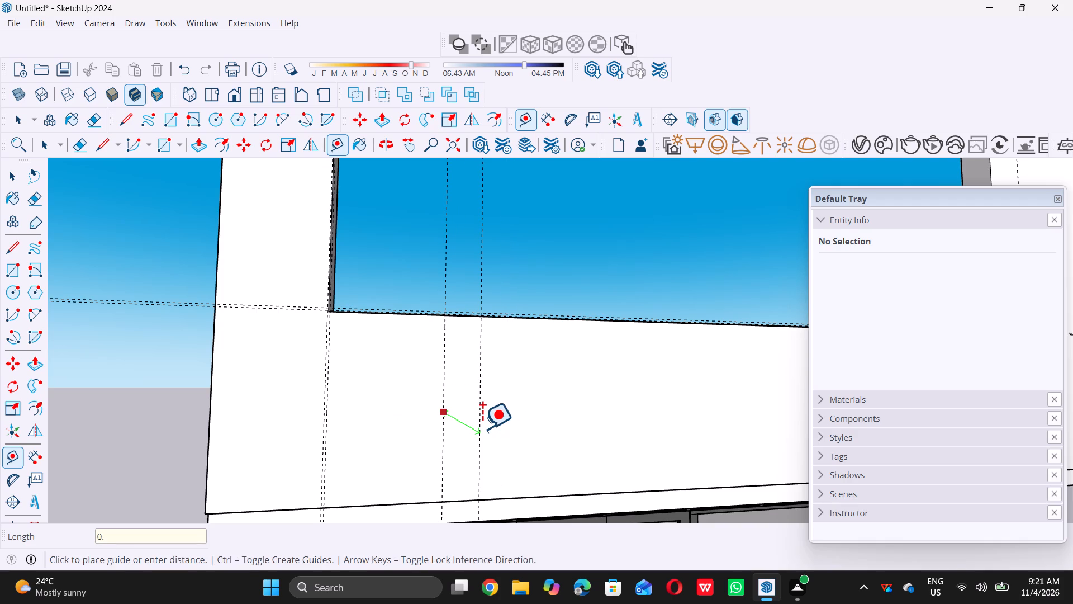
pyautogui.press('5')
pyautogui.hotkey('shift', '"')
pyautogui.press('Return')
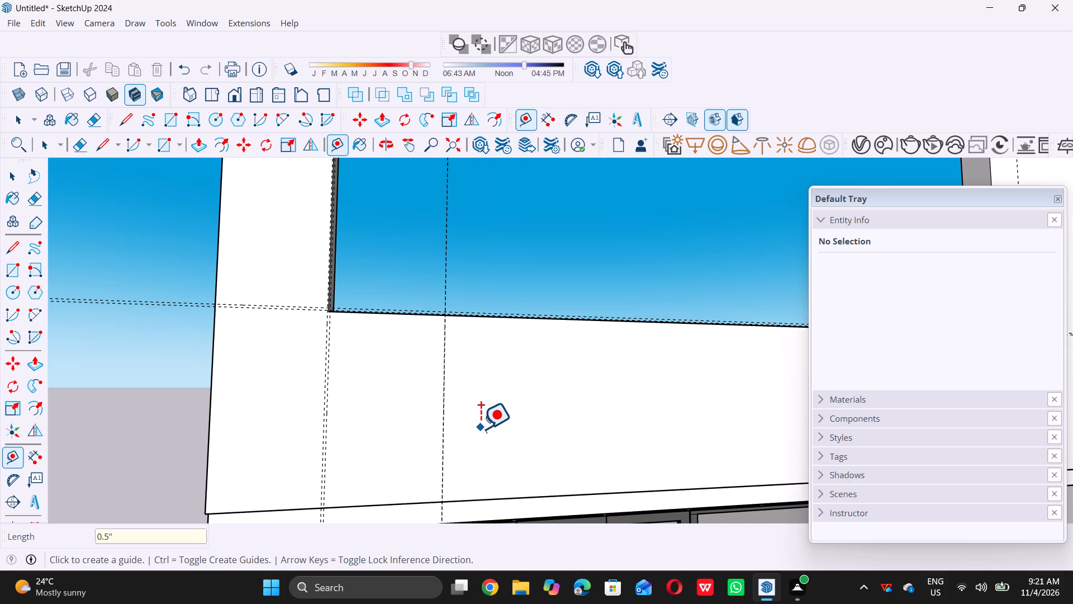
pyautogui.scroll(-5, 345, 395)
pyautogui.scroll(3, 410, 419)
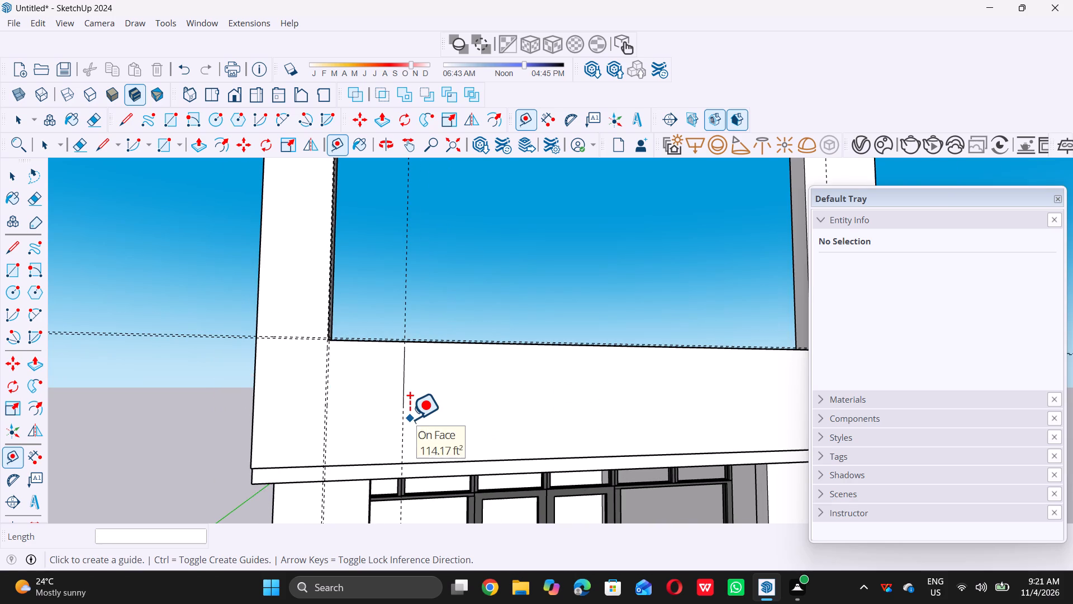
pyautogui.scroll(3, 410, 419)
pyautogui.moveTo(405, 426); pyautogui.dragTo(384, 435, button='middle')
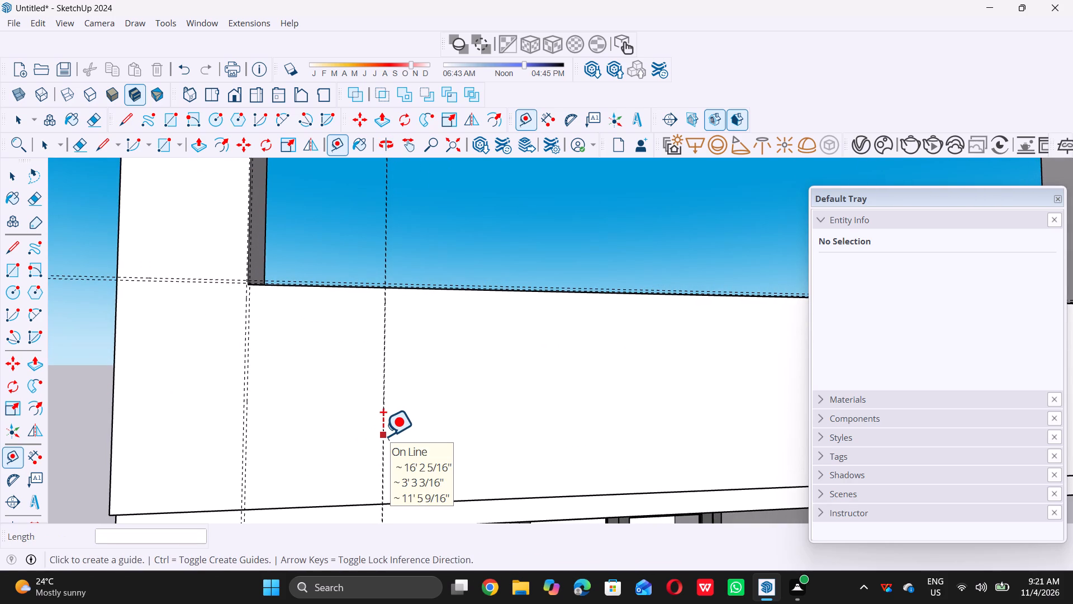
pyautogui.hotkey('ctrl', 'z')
# Place a vertical guide 0.5" to the right of the second vertical guide on the upper frame.
pyautogui.click(385, 422)
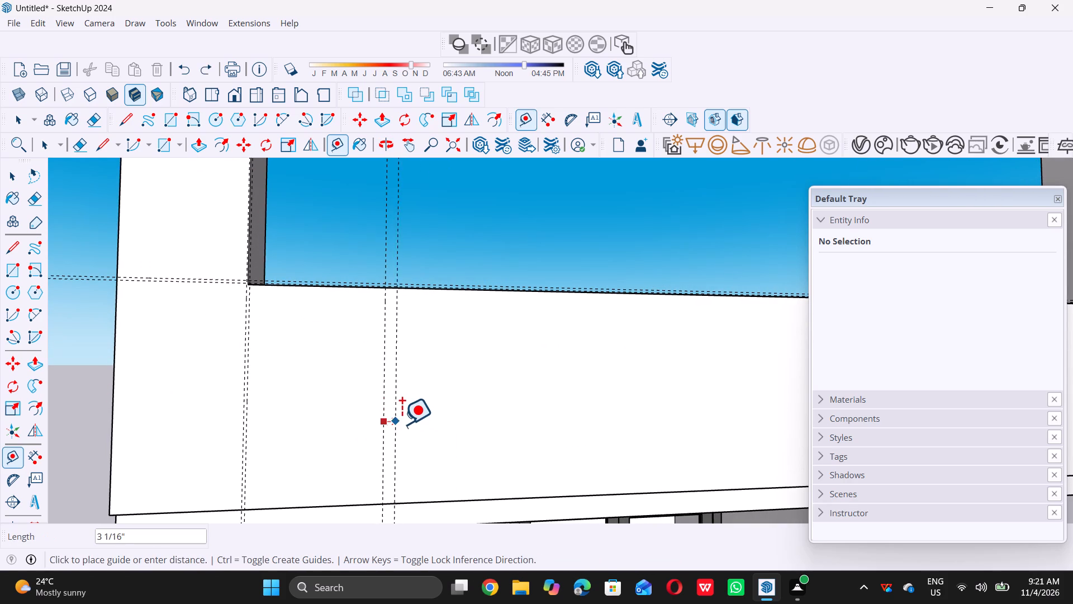
pyautogui.write('0.5"')
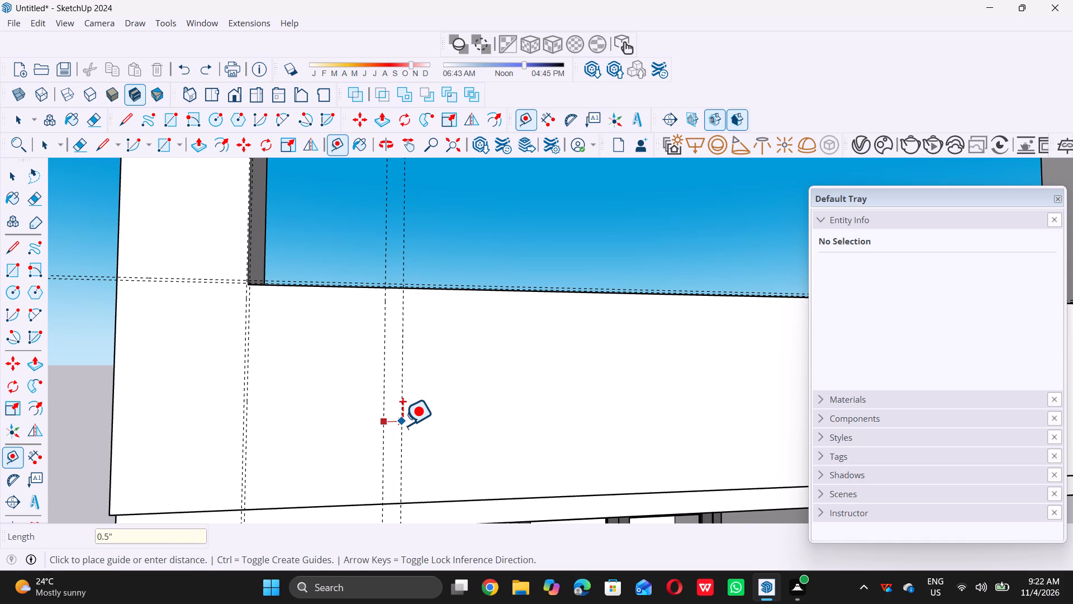
pyautogui.press('Return')
# Place a vertical guide 0.5" from the upper frame's right-leg guide, on the side toward the opening.
pyautogui.scroll(-2, 310, 429)
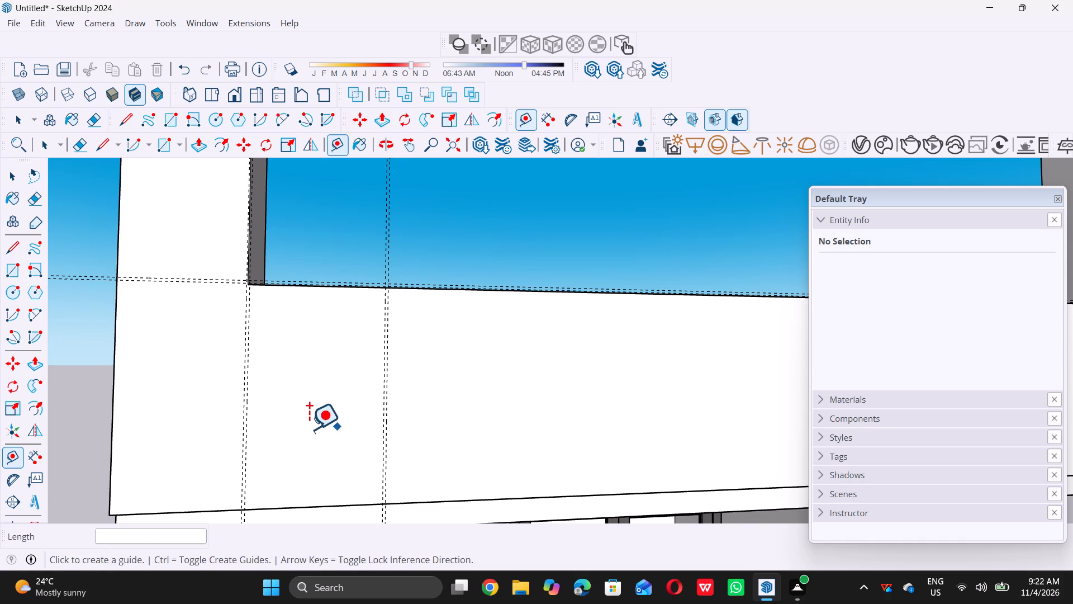
pyautogui.scroll(-14, 309, 429)
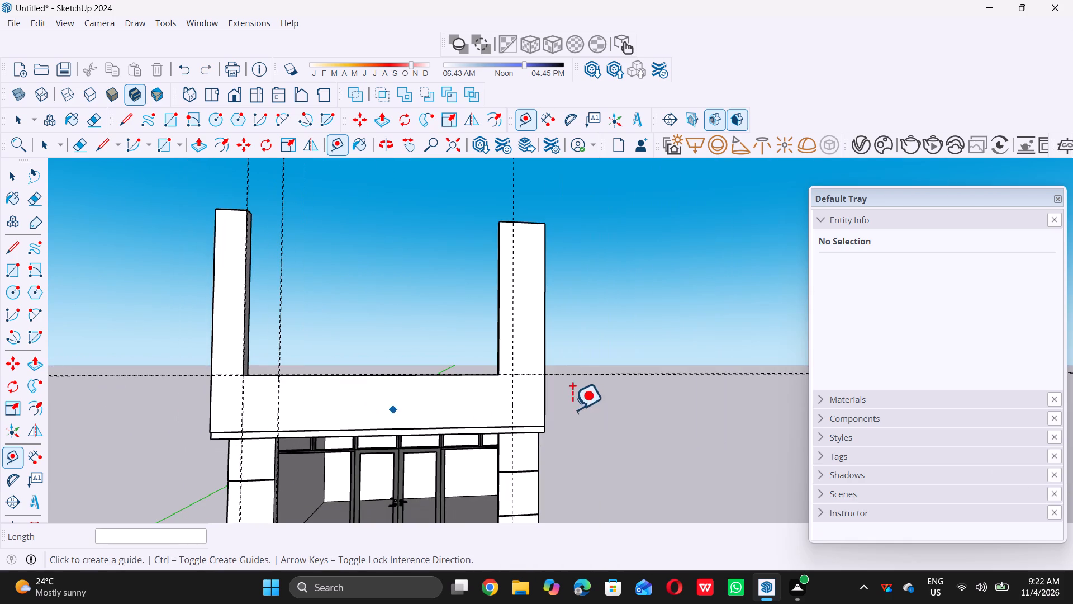
pyautogui.scroll(6, 538, 402)
pyautogui.scroll(10, 476, 407)
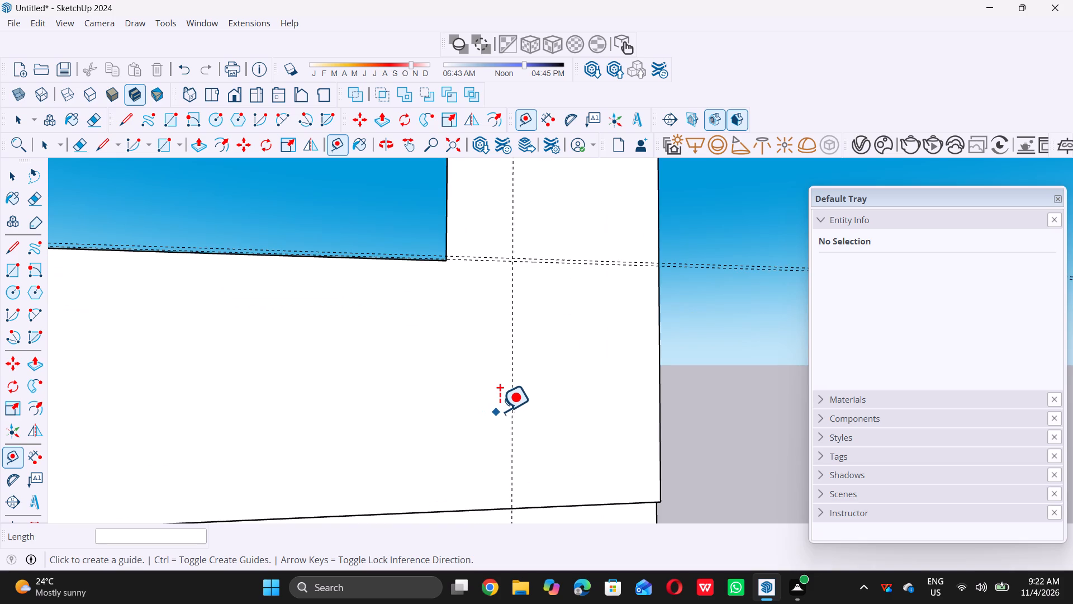
pyautogui.click(511, 405)
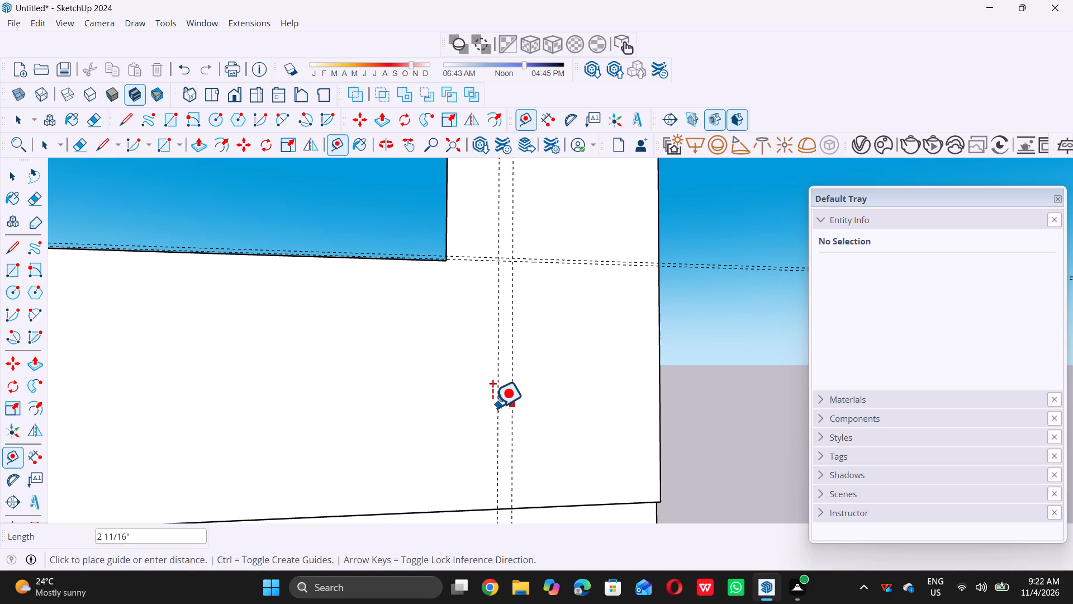
pyautogui.write('0.5')
pyautogui.hotkey('shift', '"')
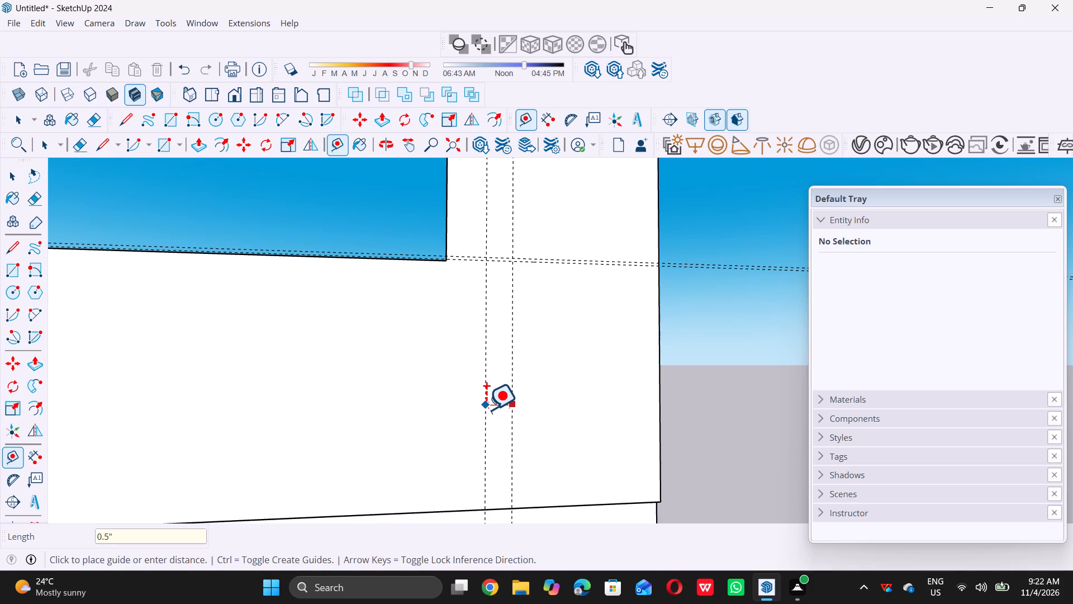
pyautogui.press('Return')
pyautogui.press('space')
# Draw a 1/2" wide, about 3' 4" tall rectangle between the leftmost guide pair, from the upper frame's bottom edge to sill level.
pyautogui.scroll(-6, 482, 402)
pyautogui.scroll(-2, 470, 347)
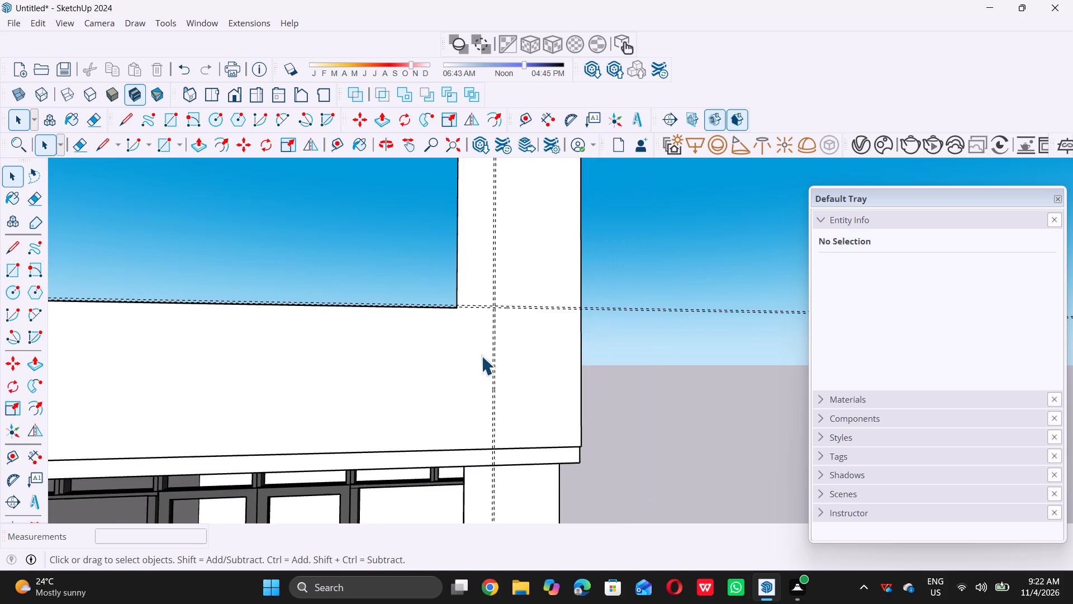
pyautogui.scroll(-12, 481, 356)
pyautogui.scroll(2, 231, 381)
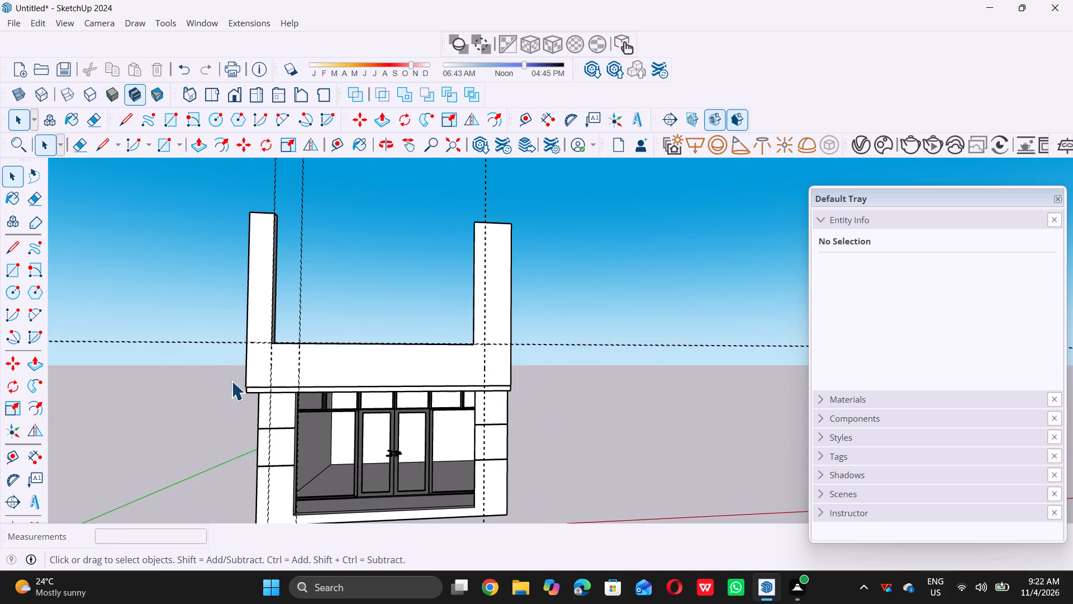
pyautogui.scroll(11, 231, 381)
pyautogui.scroll(12, 308, 393)
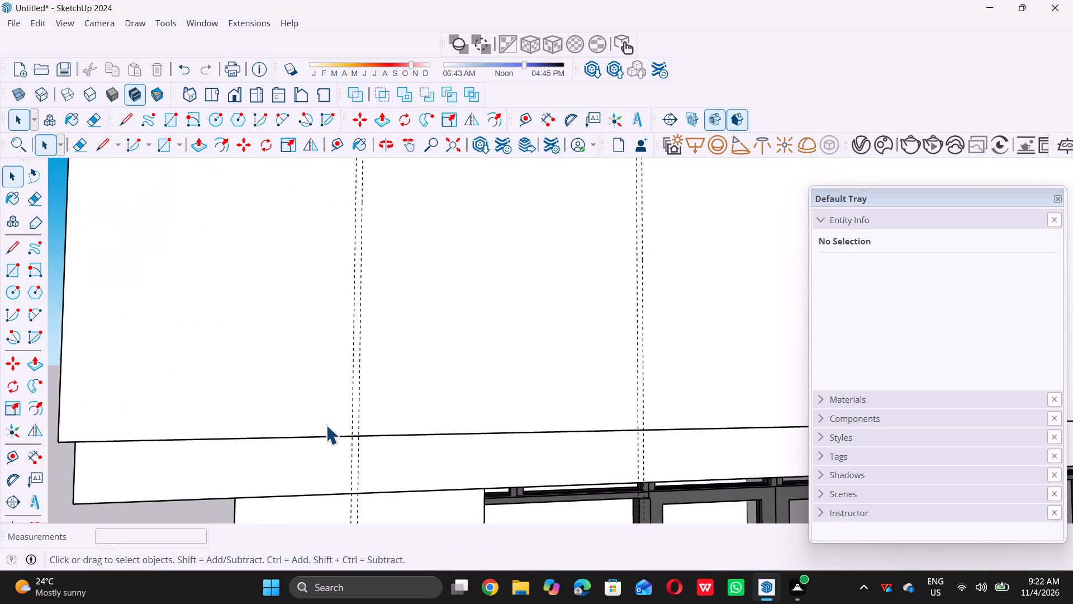
pyautogui.press('r')
pyautogui.scroll(9, 344, 437)
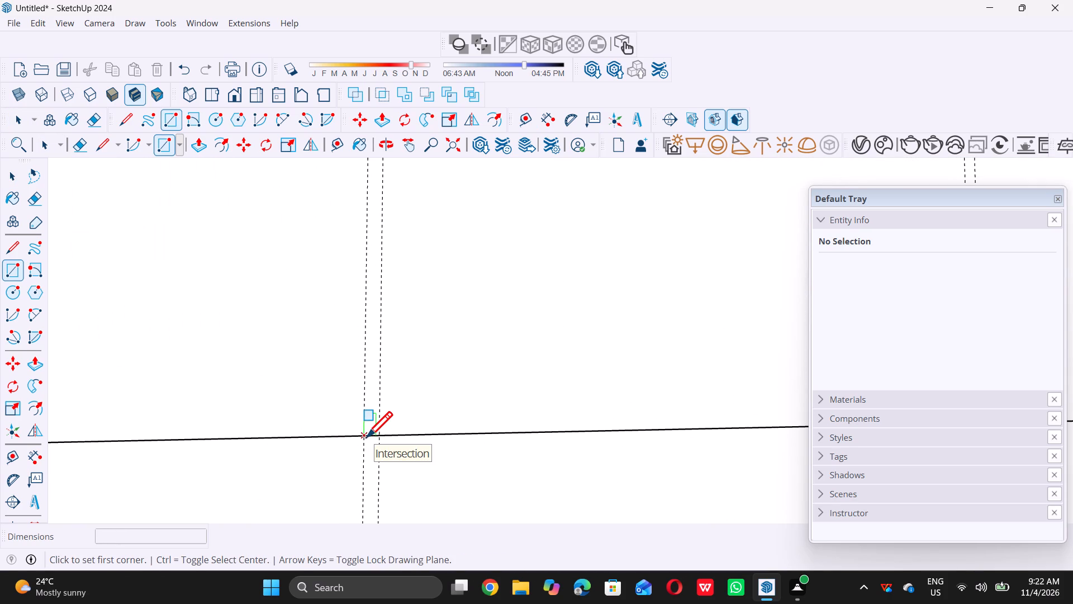
pyautogui.doubleClick(367, 437)
pyautogui.scroll(-18, 370, 394)
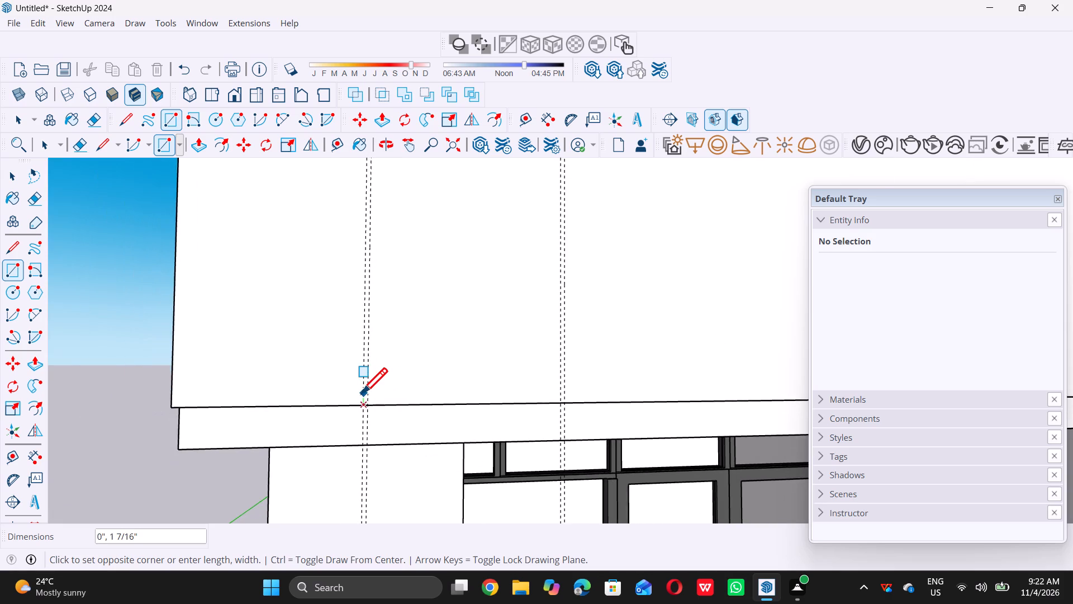
pyautogui.scroll(-6, 362, 393)
pyautogui.scroll(14, 369, 260)
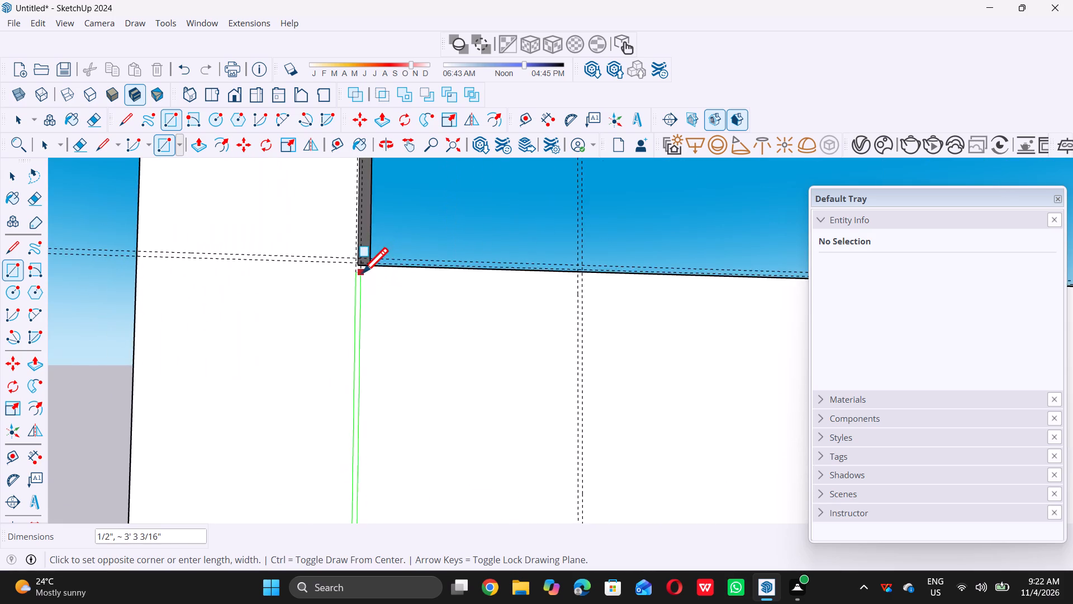
pyautogui.scroll(5, 362, 273)
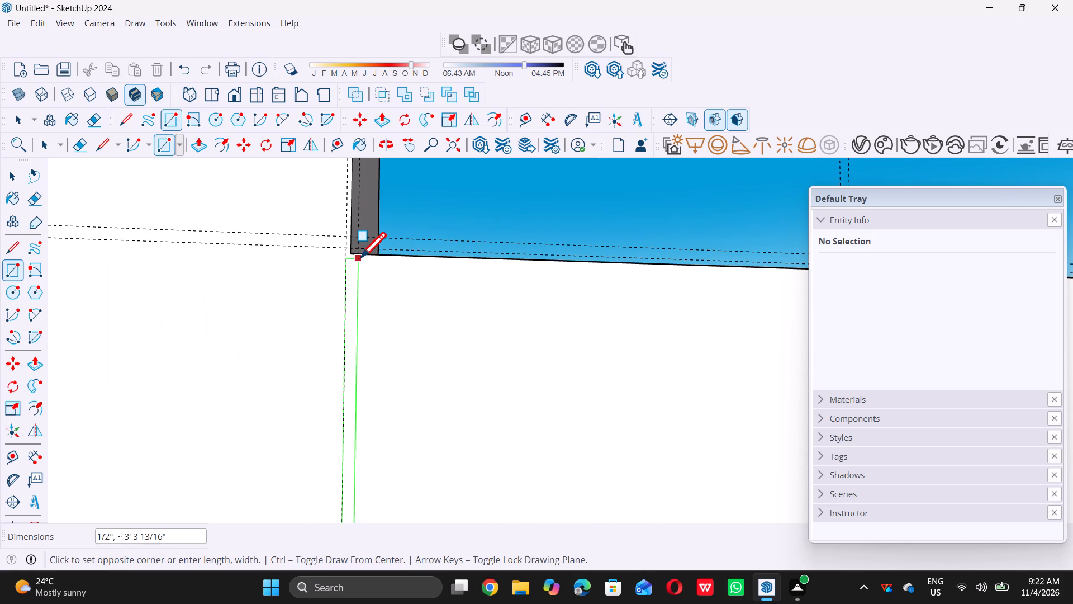
pyautogui.tripleClick(360, 257)
pyautogui.scroll(-11, 236, 293)
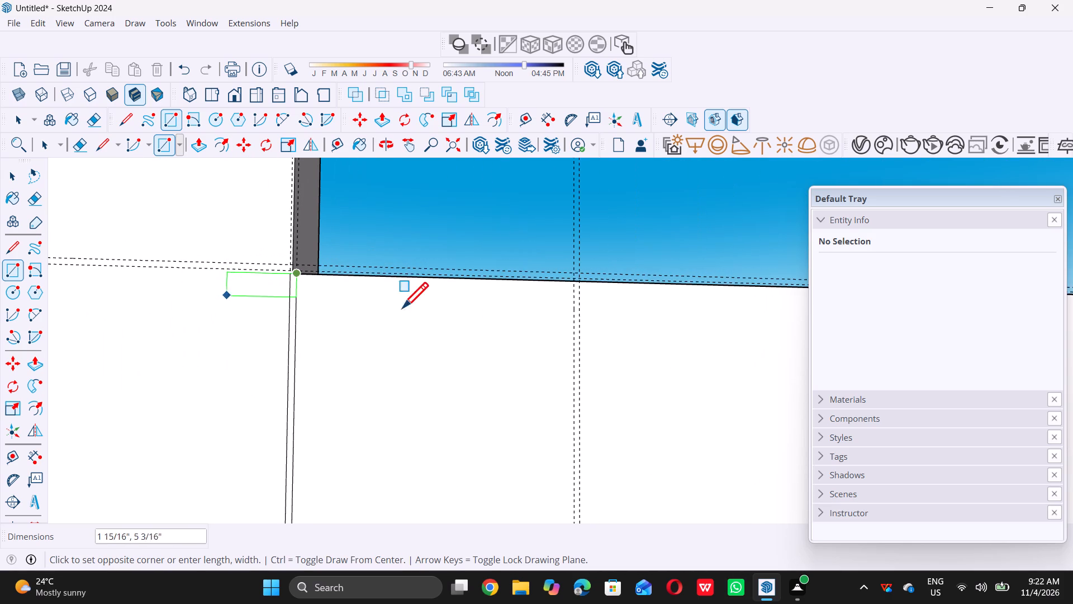
pyautogui.press('space')
# Draw a 1/2" wide vertical rectangle between the second guide pair, from the opening's sill edge to the upper frame's bottom edge.
pyautogui.press('r')
pyautogui.scroll(1, 574, 281)
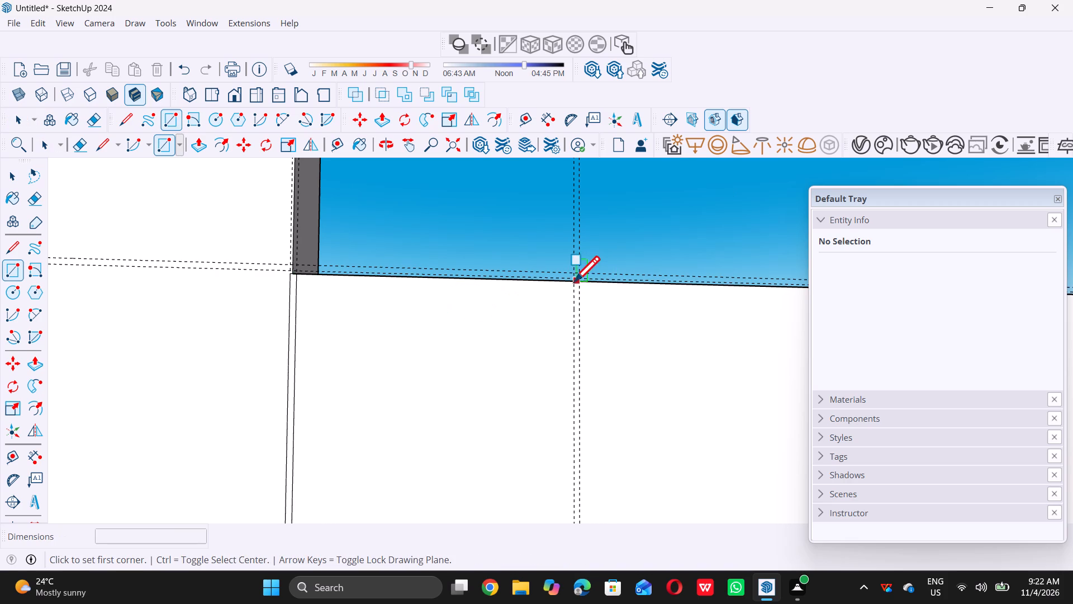
pyautogui.scroll(7, 574, 281)
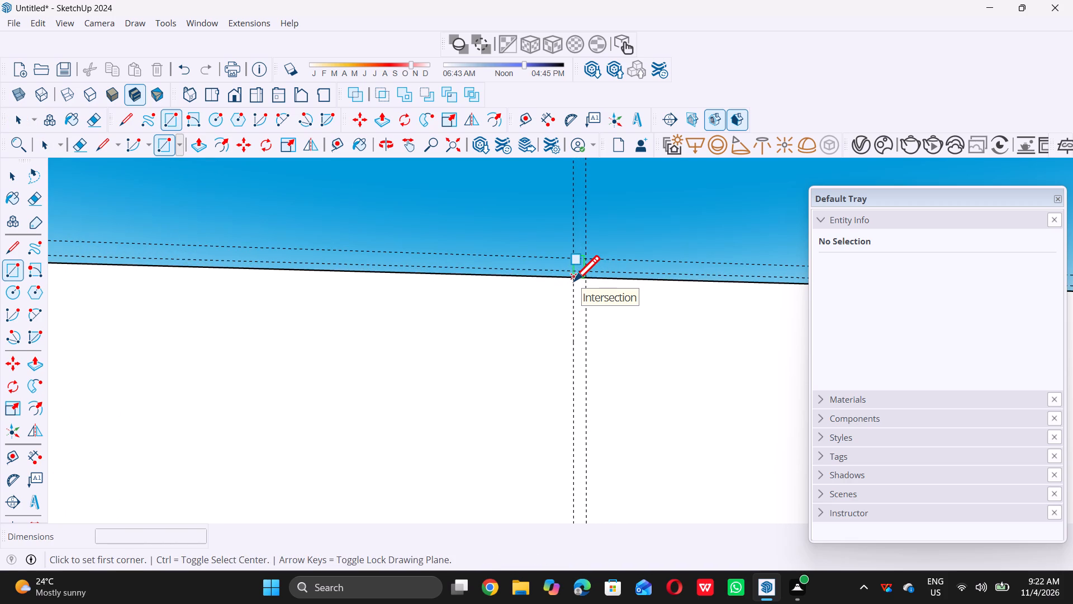
pyautogui.click(574, 281)
pyautogui.scroll(-17, 574, 280)
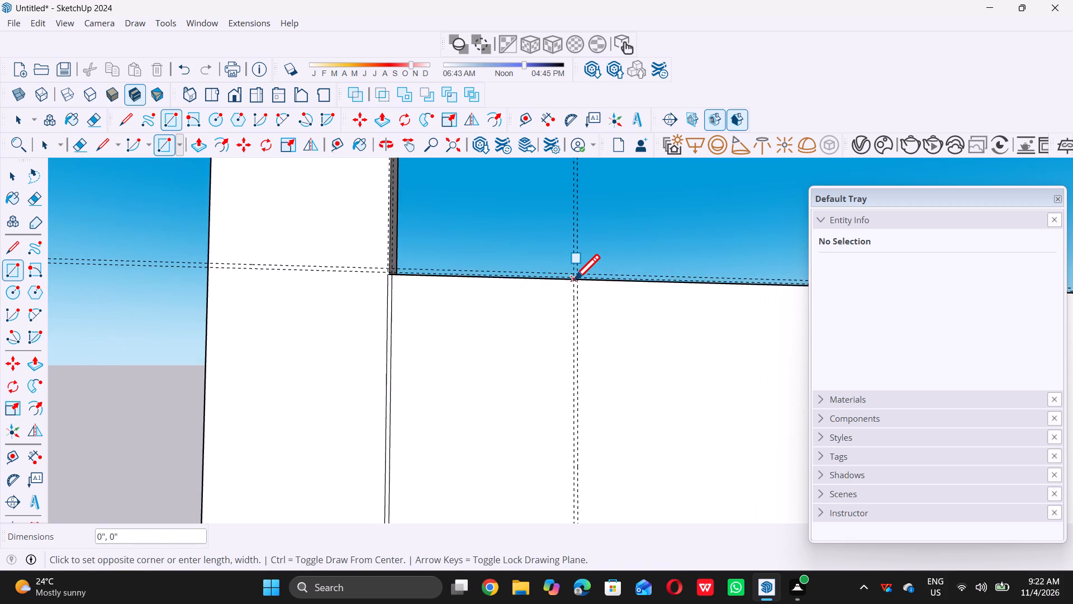
pyautogui.scroll(-5, 574, 280)
pyautogui.scroll(7, 573, 442)
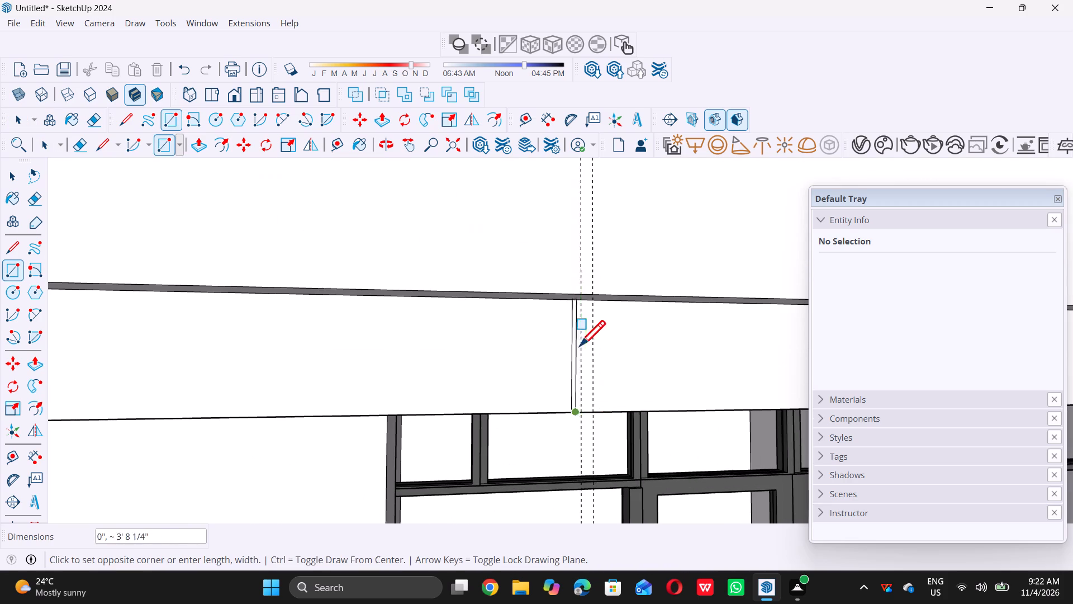
pyautogui.click(592, 292)
# Draw a 1/2" by about 3' 4 3/4" rectangle between the right-leg guides, from the upper horizontal guide to the frame's bottom edge.
pyautogui.scroll(-4, 577, 313)
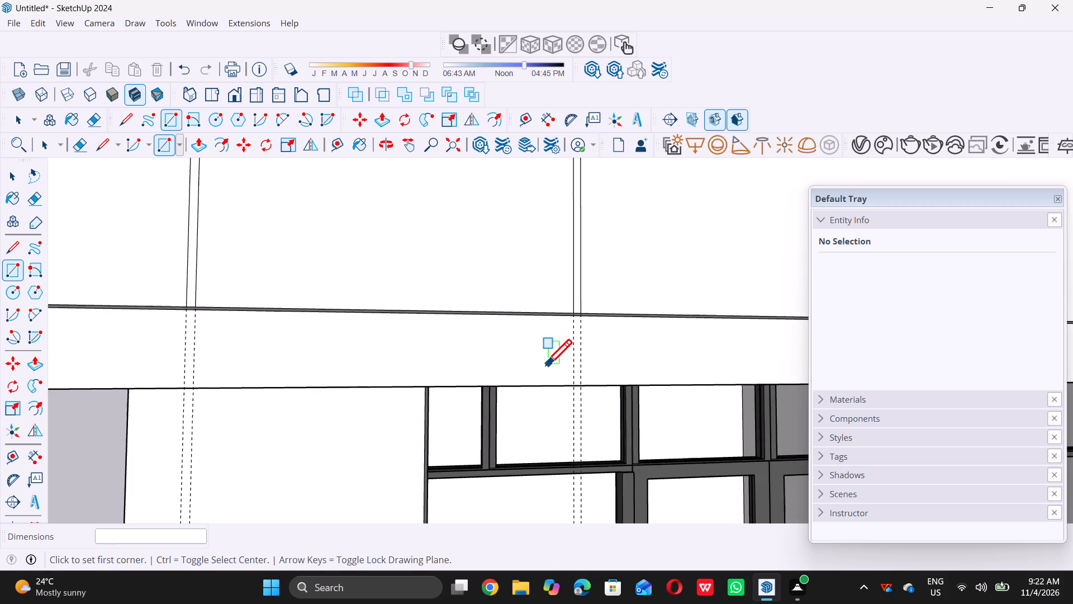
pyautogui.scroll(-20, 546, 365)
pyautogui.scroll(-11, 546, 365)
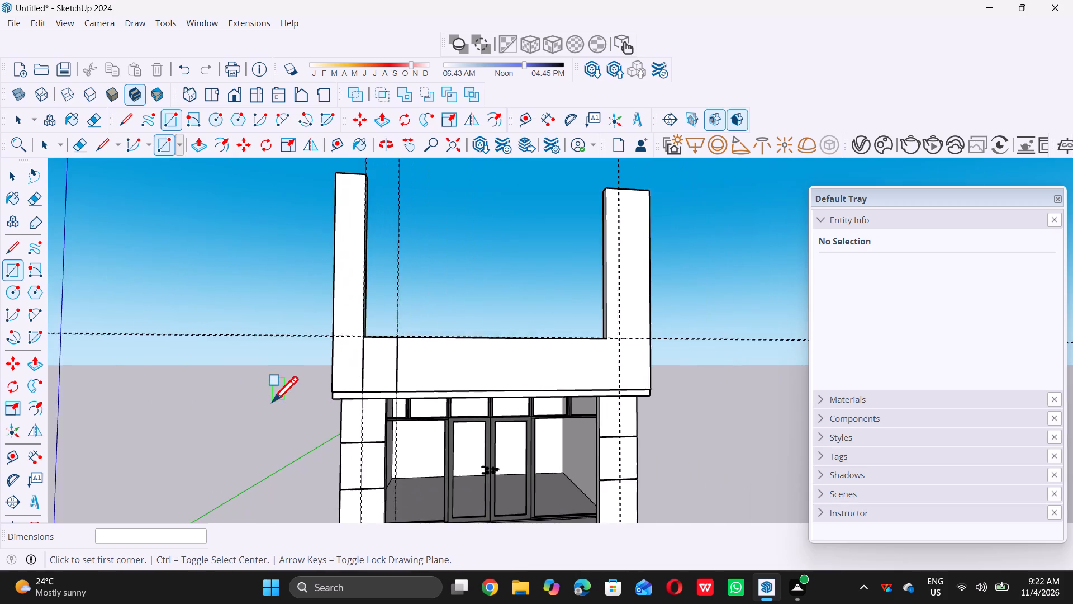
pyautogui.scroll(5, 445, 388)
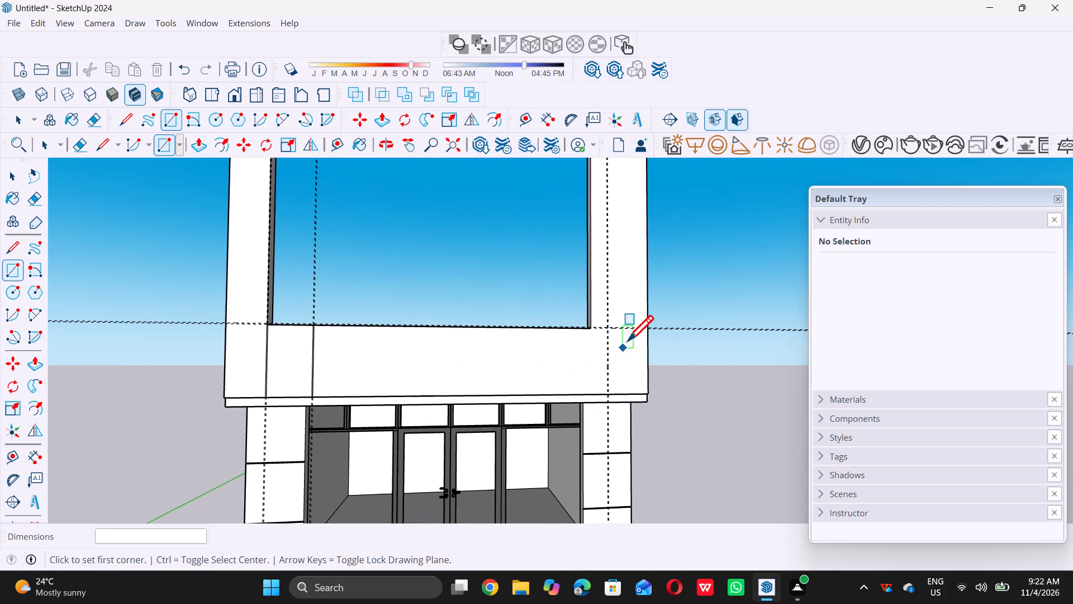
pyautogui.scroll(18, 628, 341)
pyautogui.scroll(5, 596, 316)
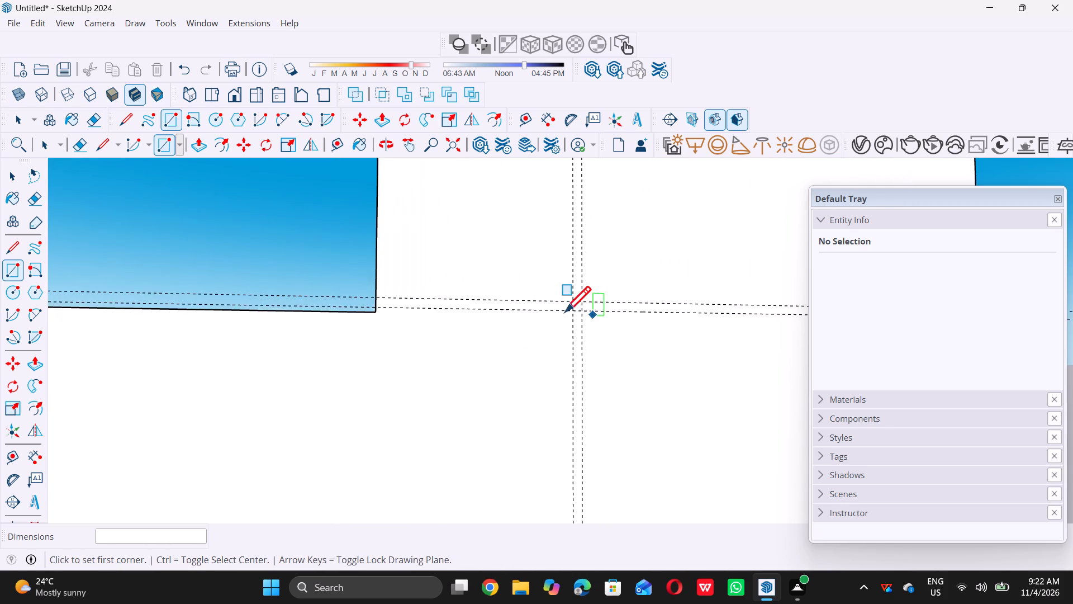
pyautogui.scroll(10, 564, 311)
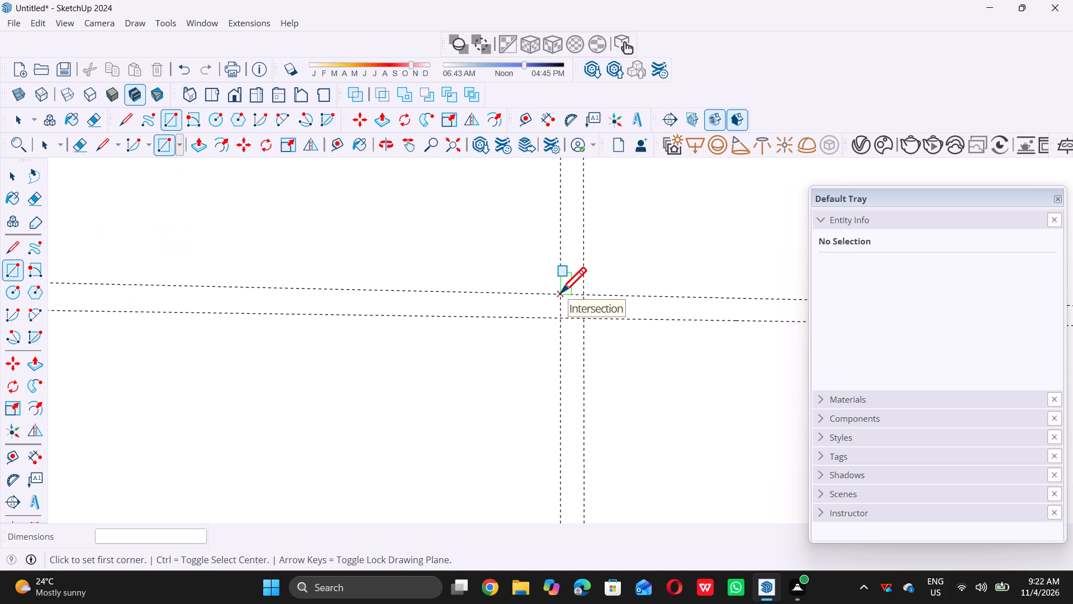
pyautogui.click(561, 292)
pyautogui.scroll(-20, 561, 292)
pyautogui.scroll(-2, 561, 292)
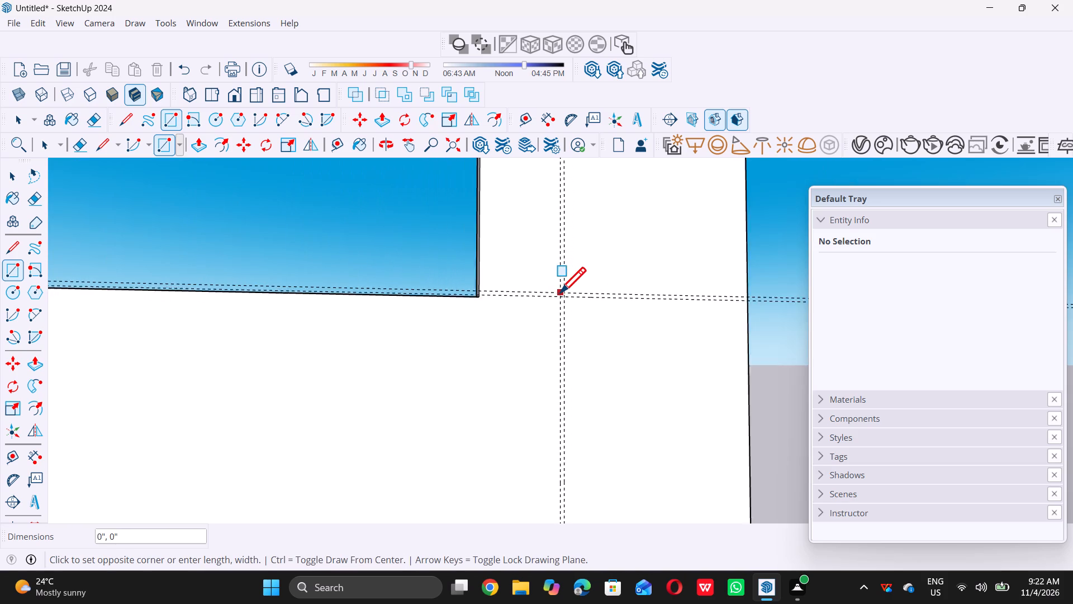
pyautogui.scroll(-6, 560, 292)
pyautogui.scroll(12, 567, 432)
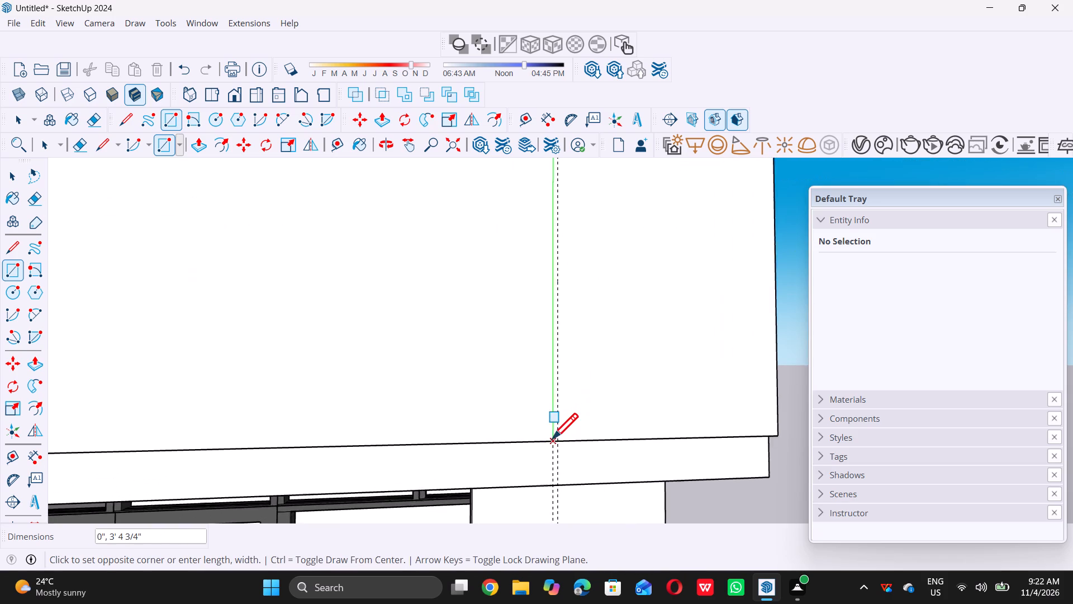
pyautogui.scroll(4, 563, 436)
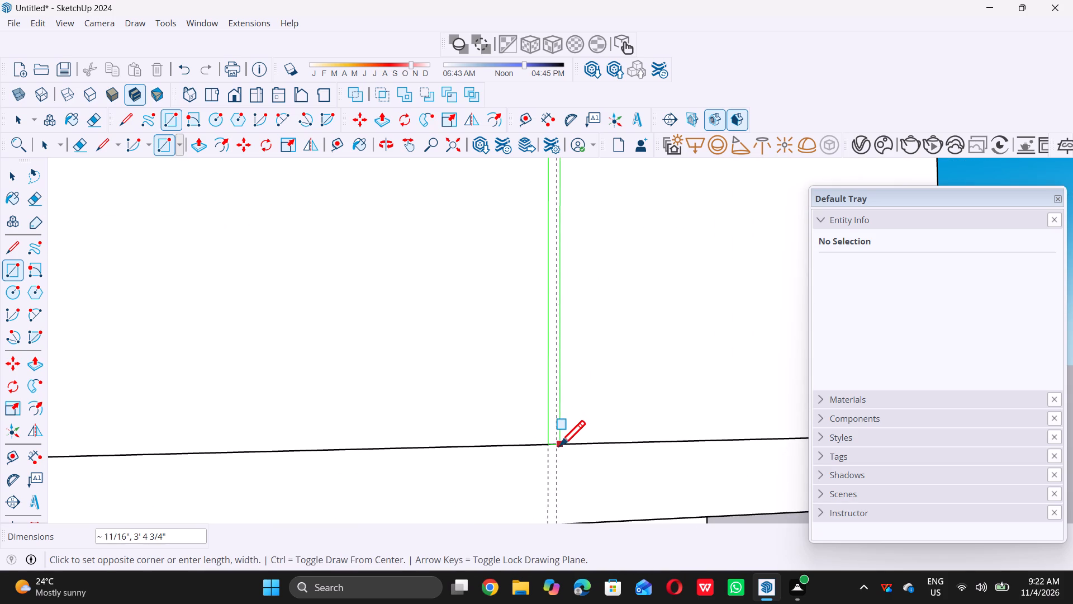
pyautogui.scroll(4, 556, 446)
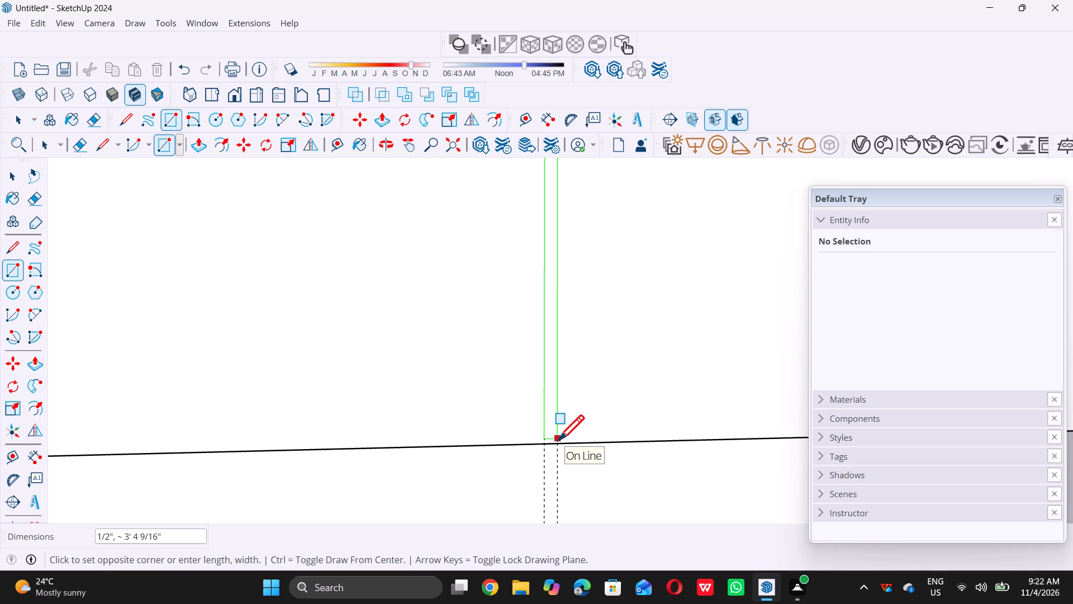
pyautogui.doubleClick(558, 443)
# Draw a 1/2" by 2' 1 3/4" horizontal rectangle from the top of the right-leg strip to the leg's outer edge.
pyautogui.scroll(-9, 557, 447)
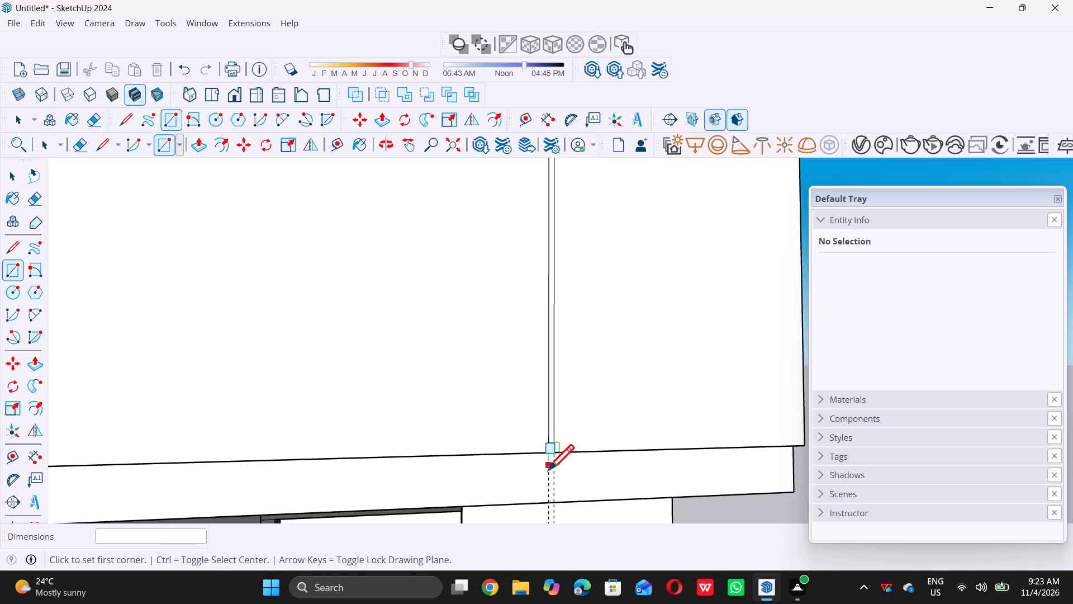
pyautogui.scroll(-11, 548, 470)
pyautogui.scroll(9, 562, 307)
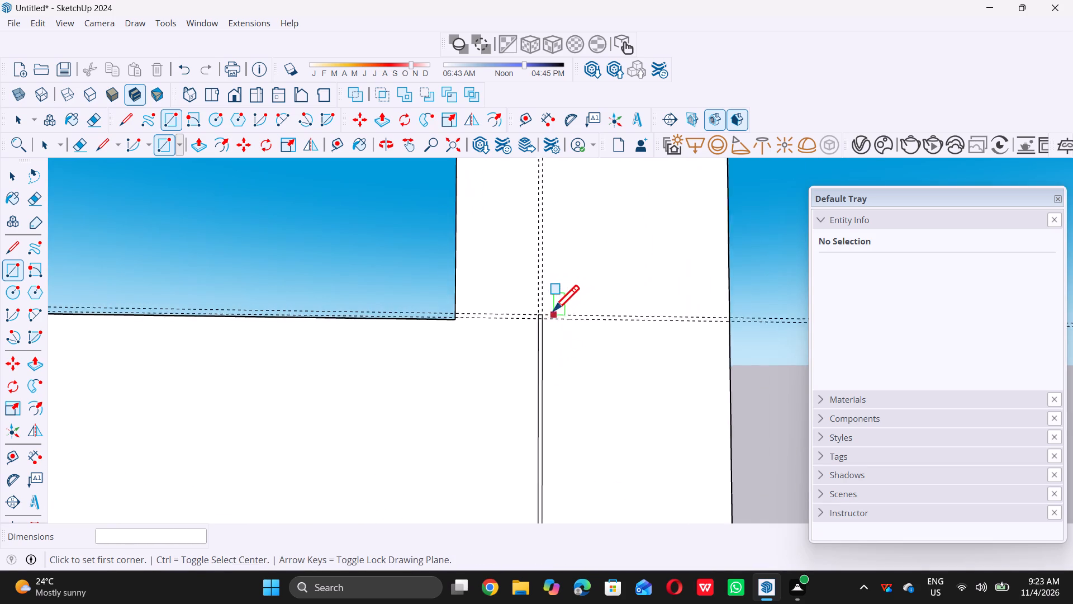
pyautogui.scroll(18, 553, 310)
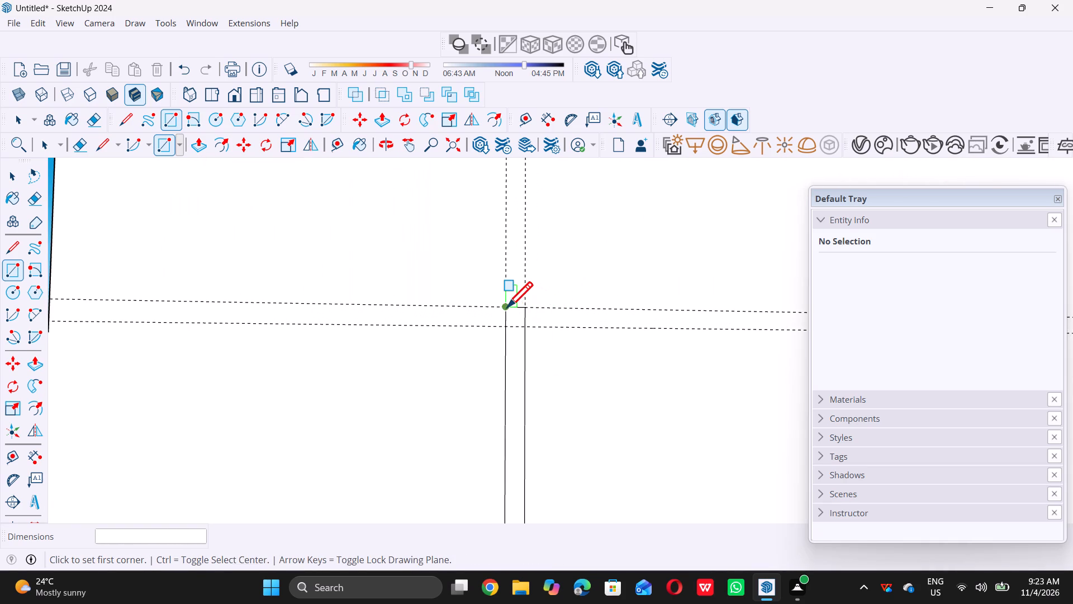
pyautogui.click(502, 305)
pyautogui.scroll(-15, 502, 305)
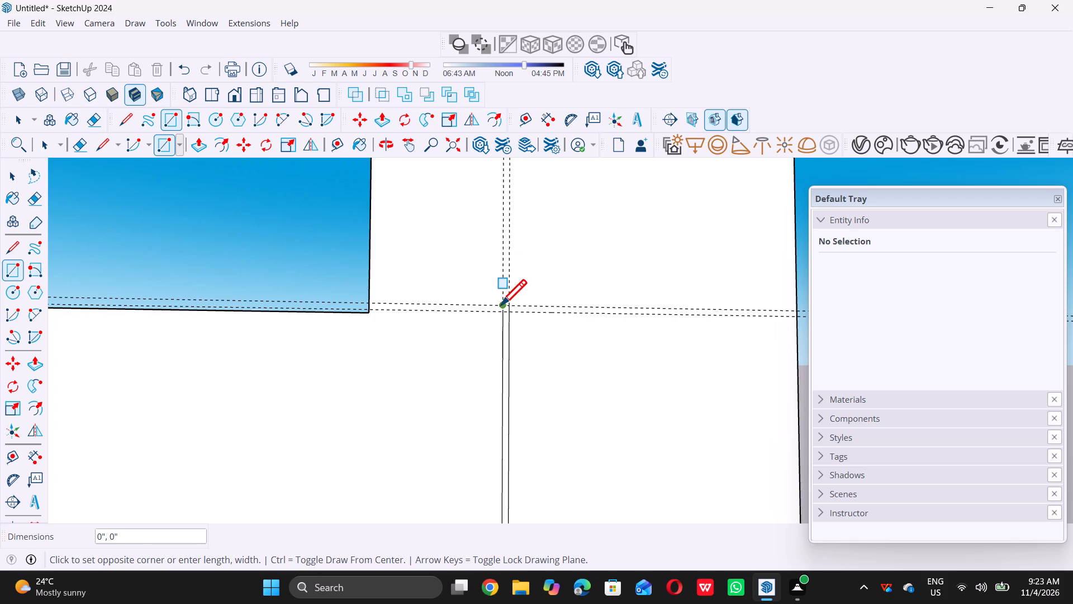
pyautogui.scroll(-1, 501, 305)
pyautogui.scroll(5, 725, 314)
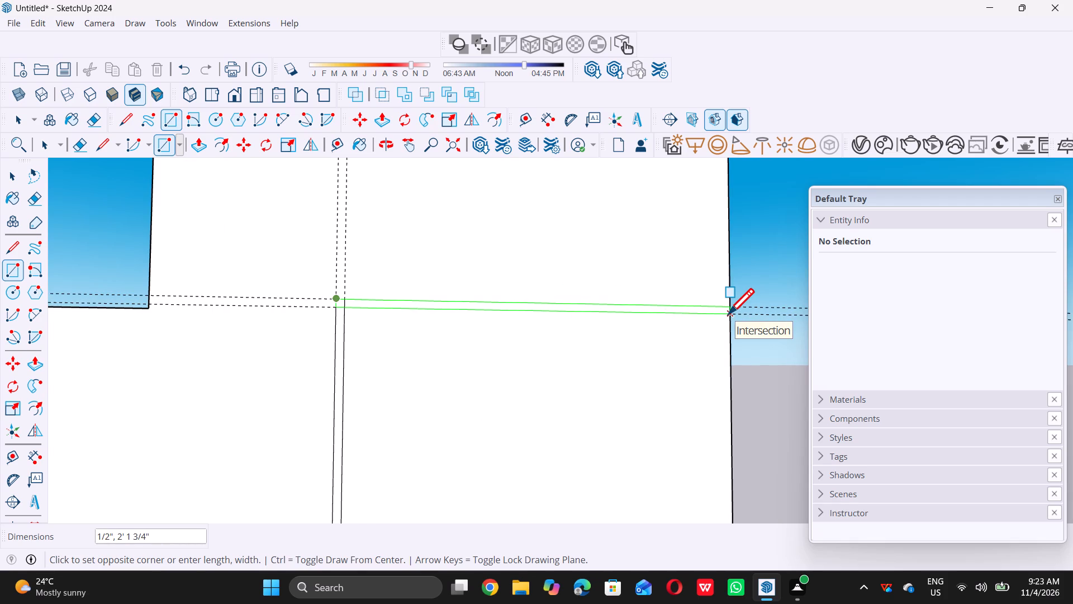
pyautogui.doubleClick(728, 314)
# Erase the overlapping inner lines where the right leg's vertical and horizontal strips meet, leaving one continuous L-shaped strip.
pyautogui.press('space')
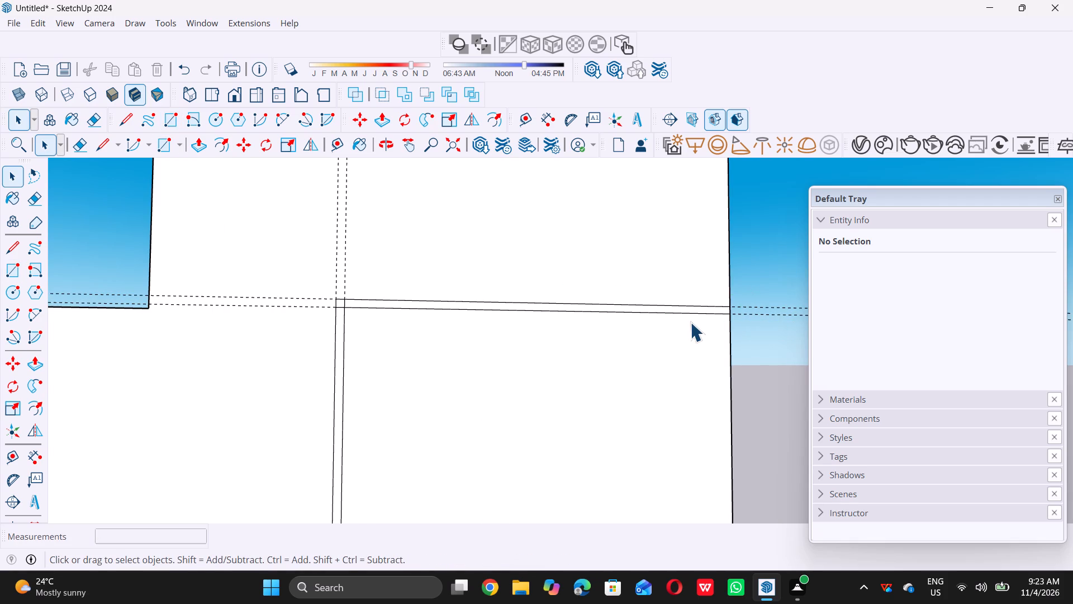
pyautogui.press('e')
pyautogui.scroll(16, 345, 303)
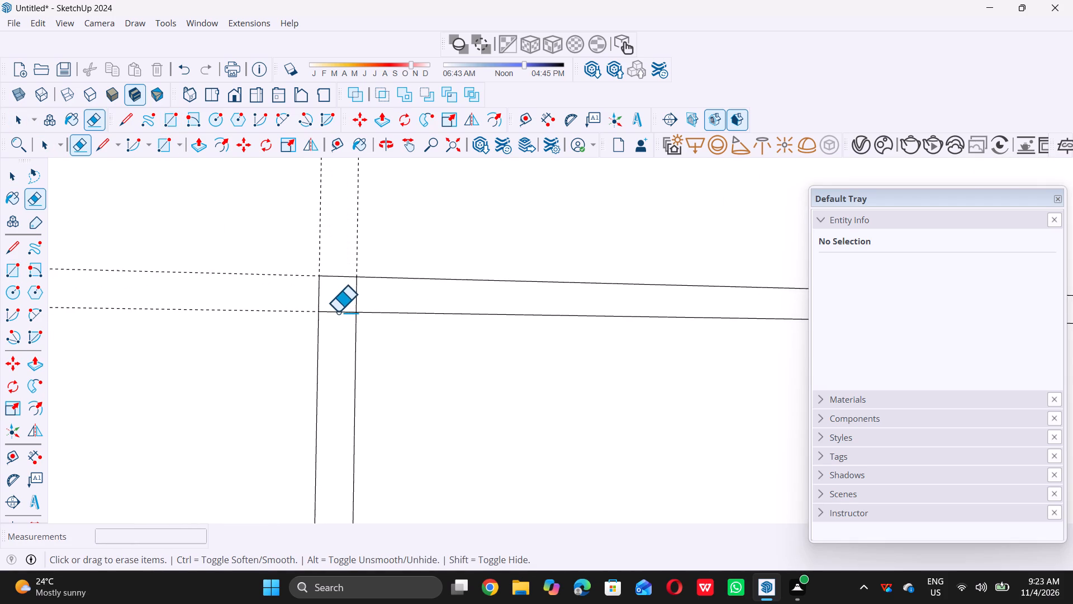
pyautogui.scroll(8, 338, 312)
pyautogui.moveTo(327, 329); pyautogui.dragTo(384, 291)
pyautogui.click(384, 291)
pyautogui.moveTo(386, 291); pyautogui.dragTo(391, 290)
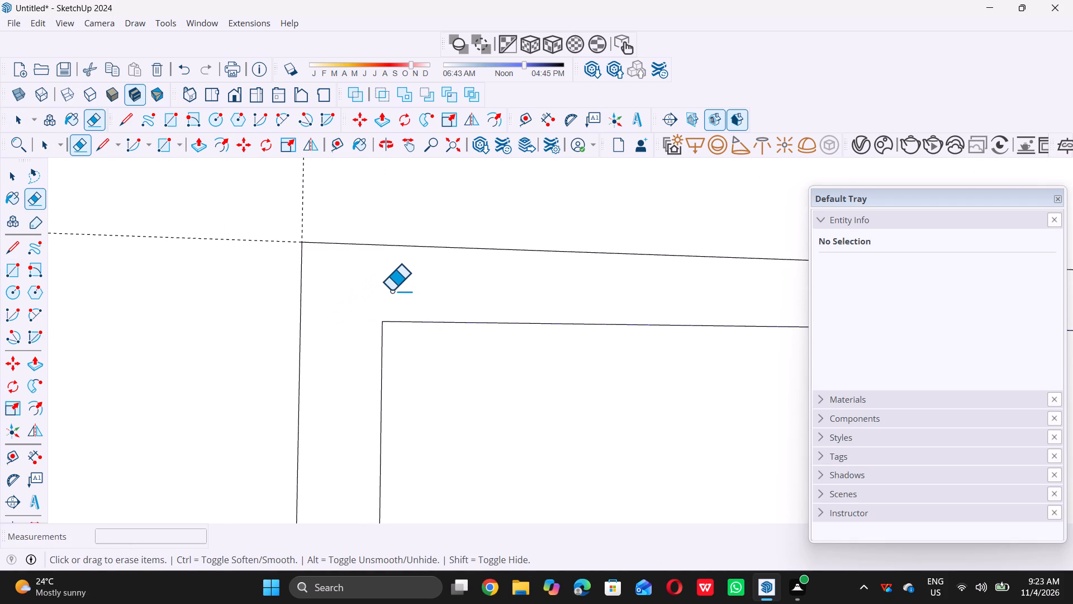
pyautogui.moveTo(391, 290); pyautogui.dragTo(393, 290)
# Delete all guides from the model.
pyautogui.scroll(-20, 417, 285)
pyautogui.scroll(-2, 417, 285)
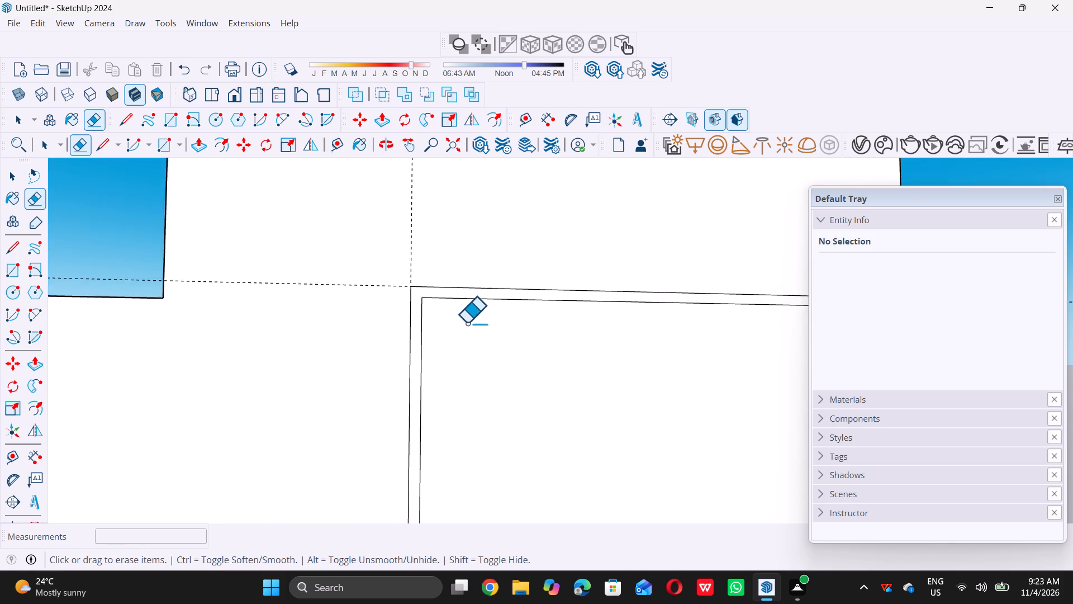
pyautogui.scroll(-20, 467, 323)
pyautogui.scroll(-8, 467, 323)
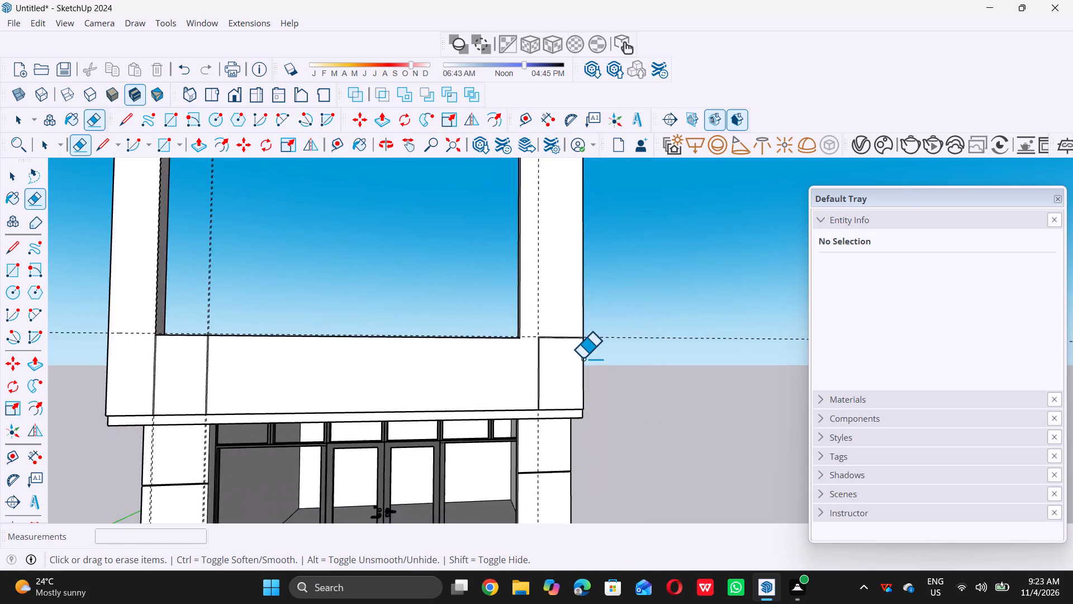
pyautogui.scroll(-3, 582, 358)
pyautogui.scroll(6, 259, 354)
pyautogui.scroll(6, 352, 337)
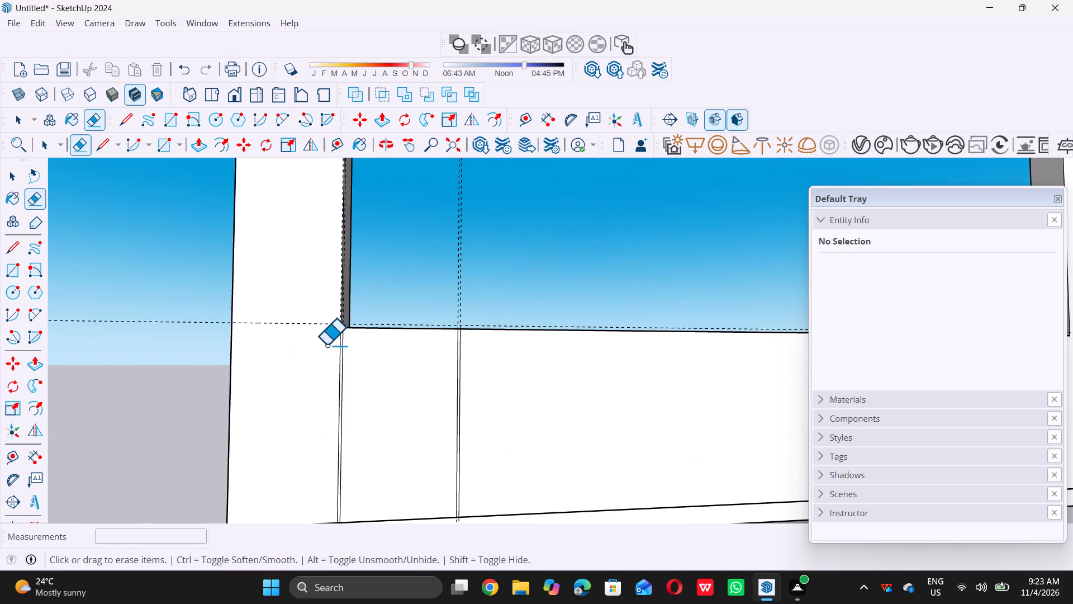
pyautogui.press('space')
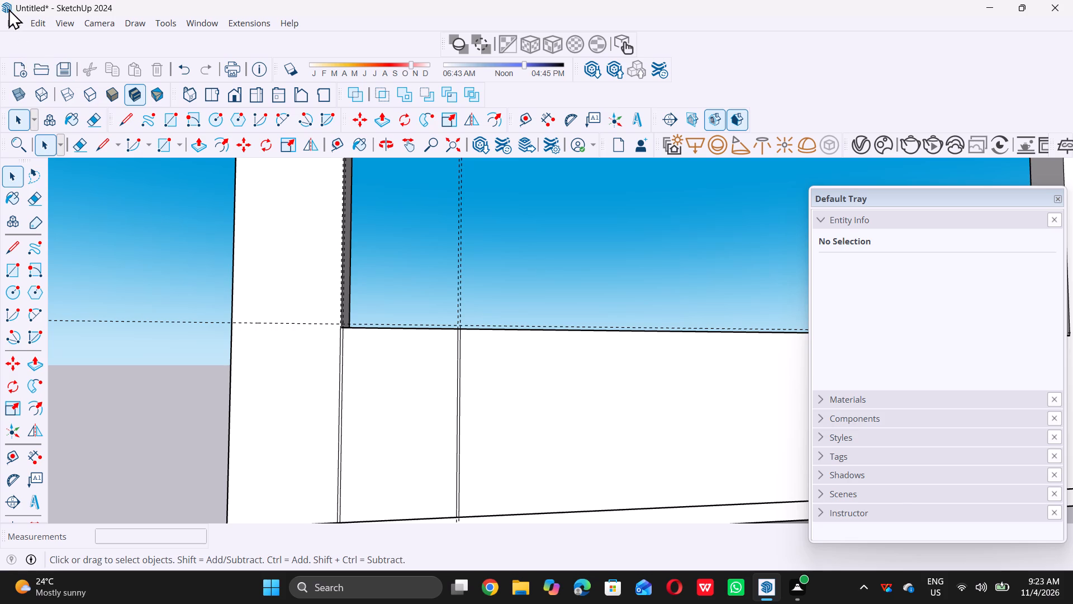
pyautogui.click(34, 23)
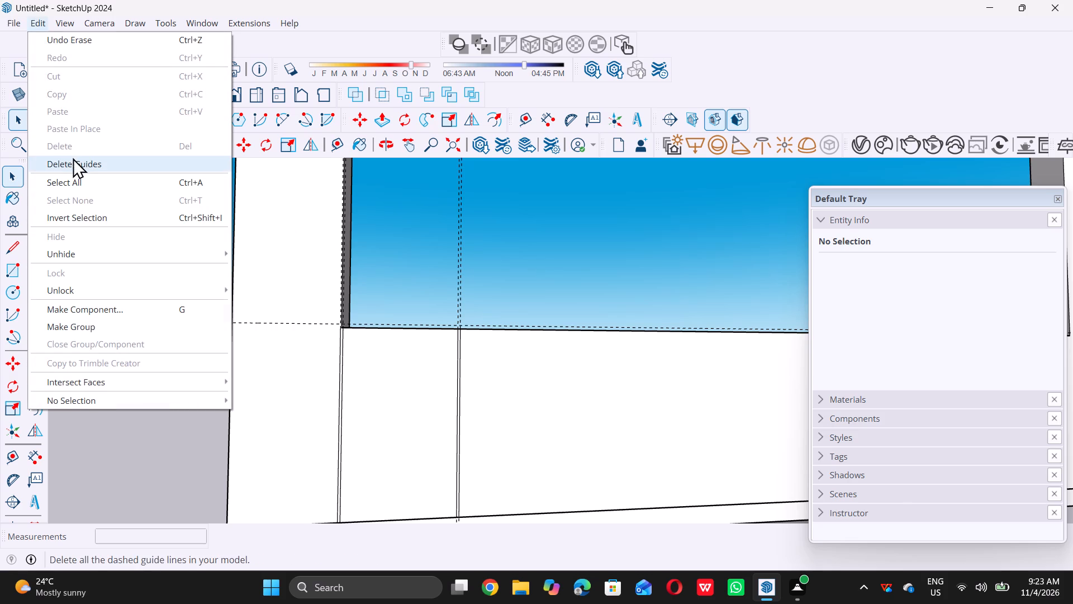
pyautogui.click(74, 159)
pyautogui.scroll(-16, 74, 159)
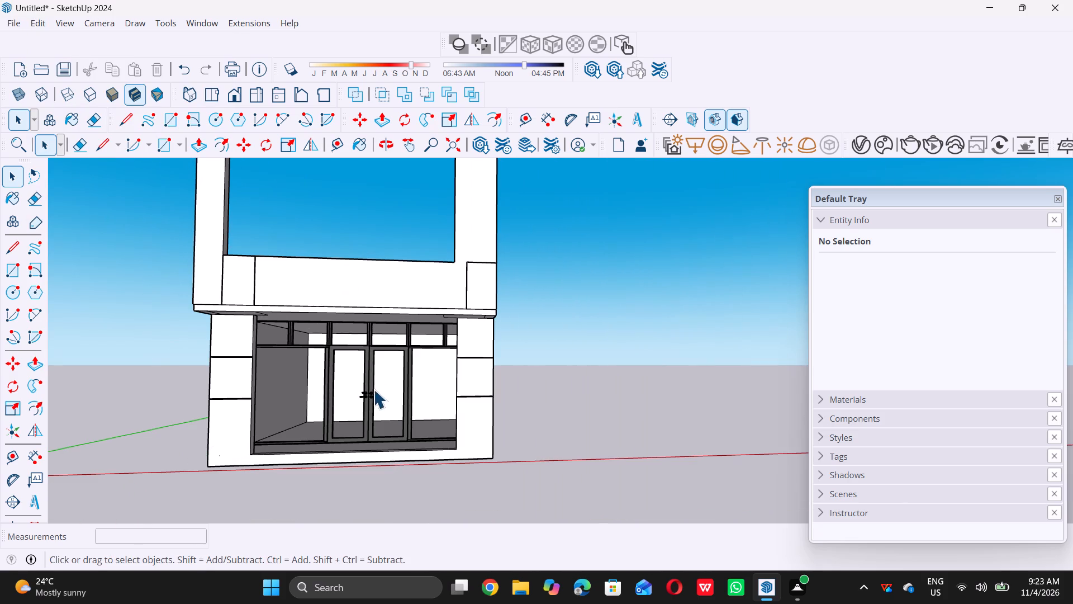
pyautogui.scroll(-5, 395, 375)
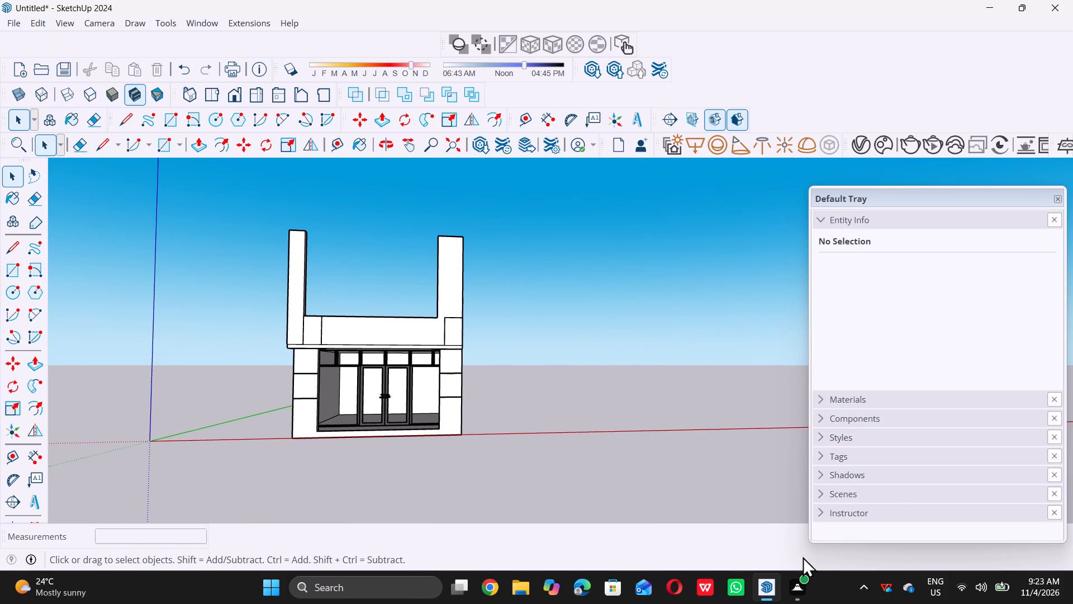
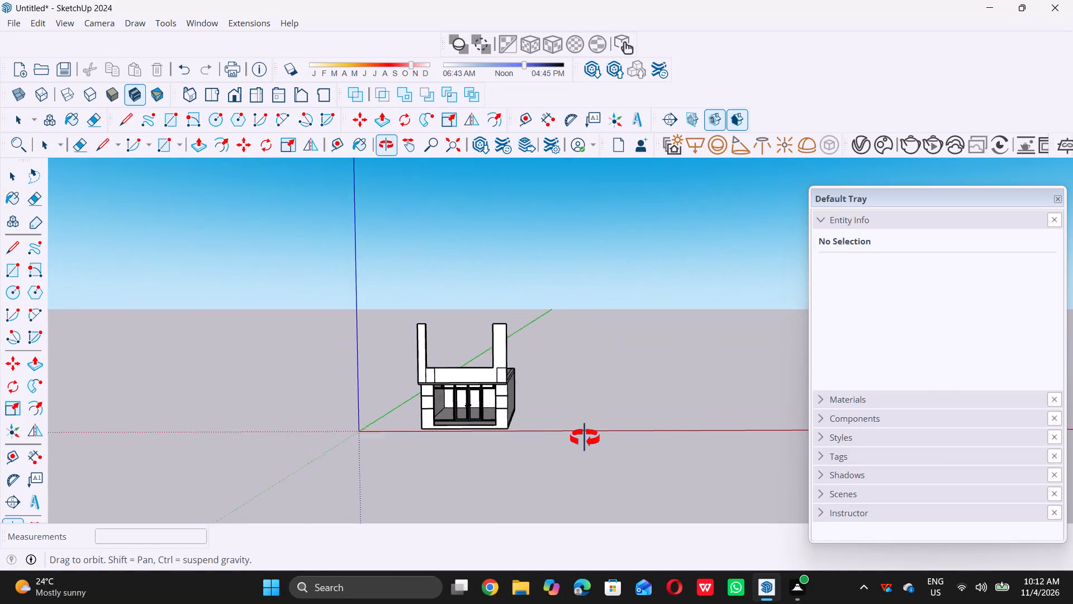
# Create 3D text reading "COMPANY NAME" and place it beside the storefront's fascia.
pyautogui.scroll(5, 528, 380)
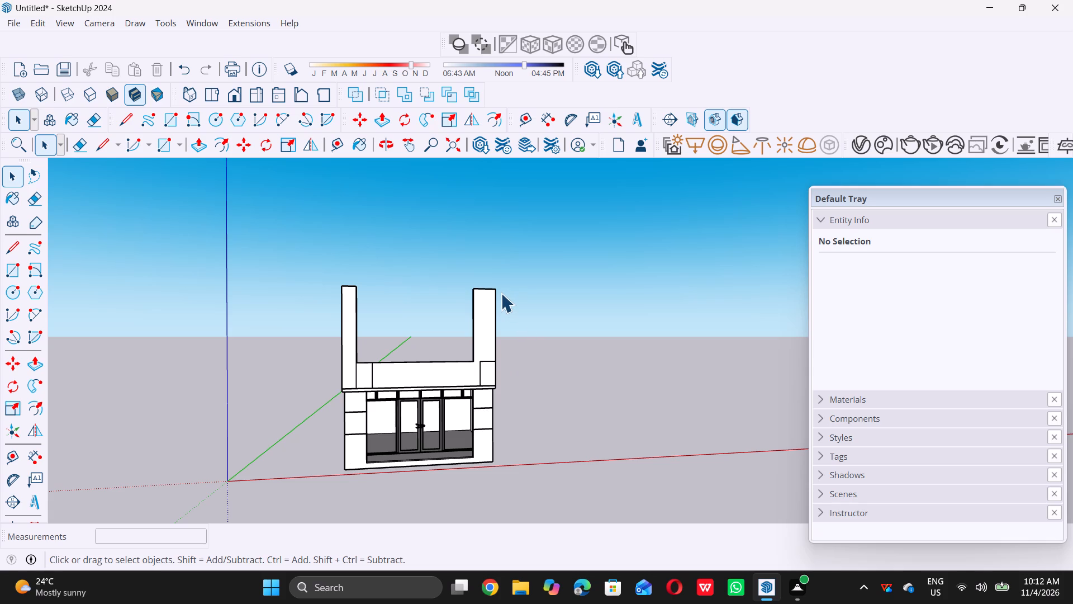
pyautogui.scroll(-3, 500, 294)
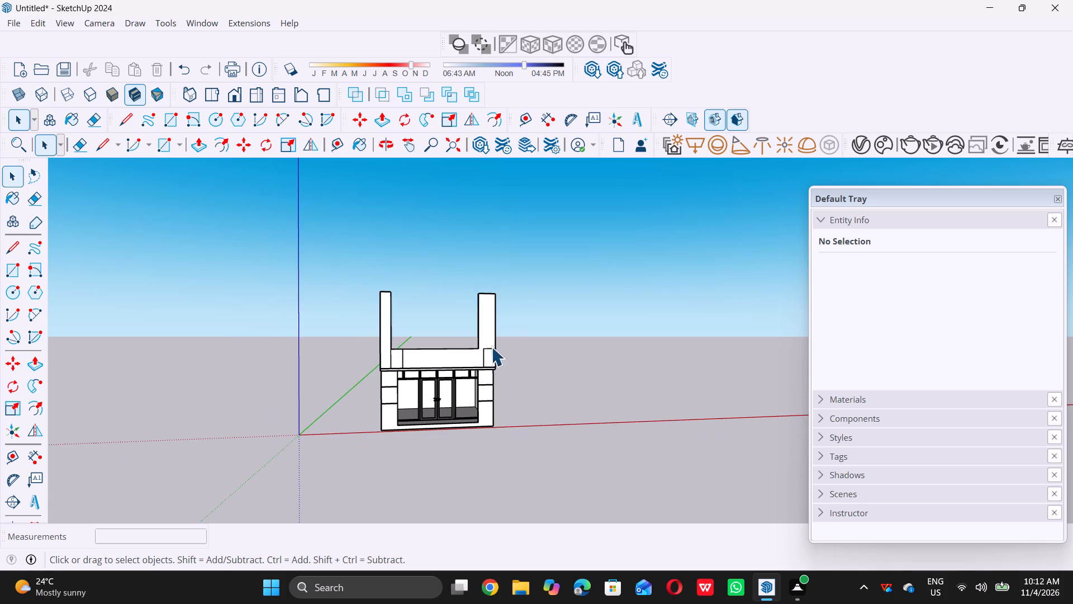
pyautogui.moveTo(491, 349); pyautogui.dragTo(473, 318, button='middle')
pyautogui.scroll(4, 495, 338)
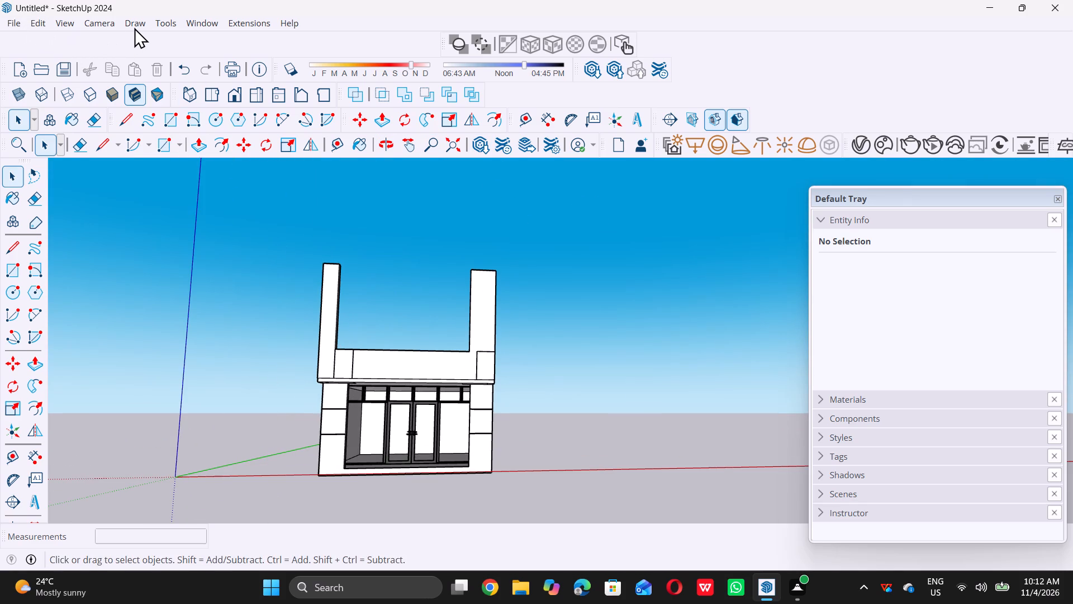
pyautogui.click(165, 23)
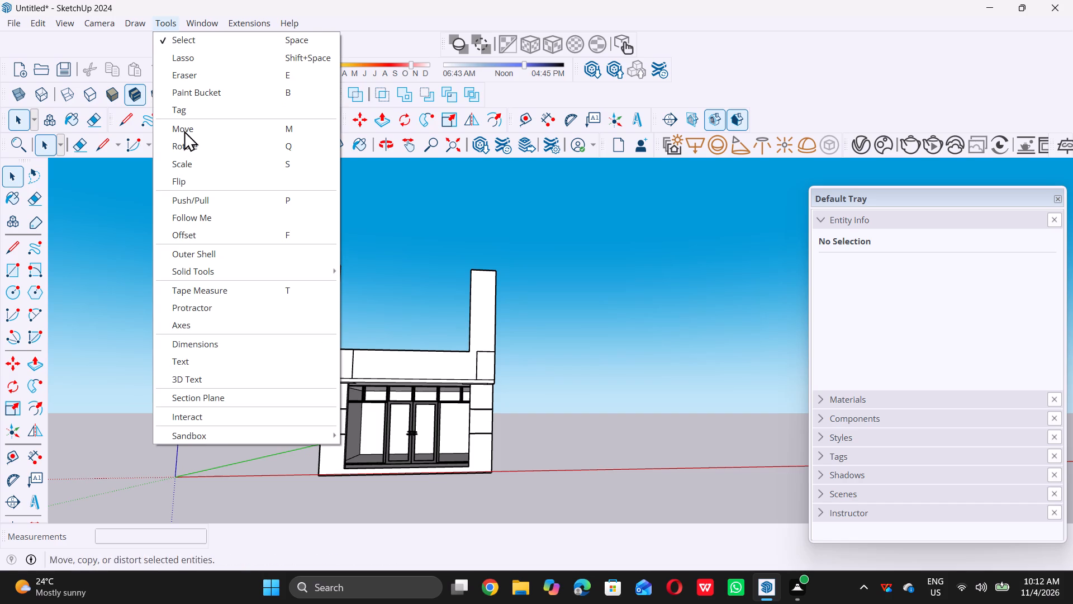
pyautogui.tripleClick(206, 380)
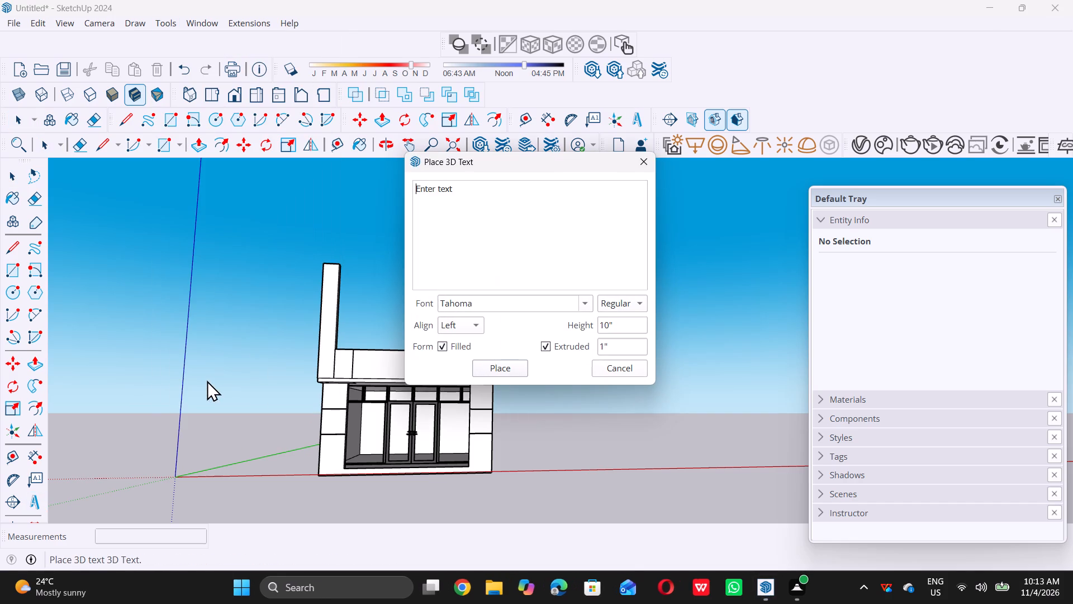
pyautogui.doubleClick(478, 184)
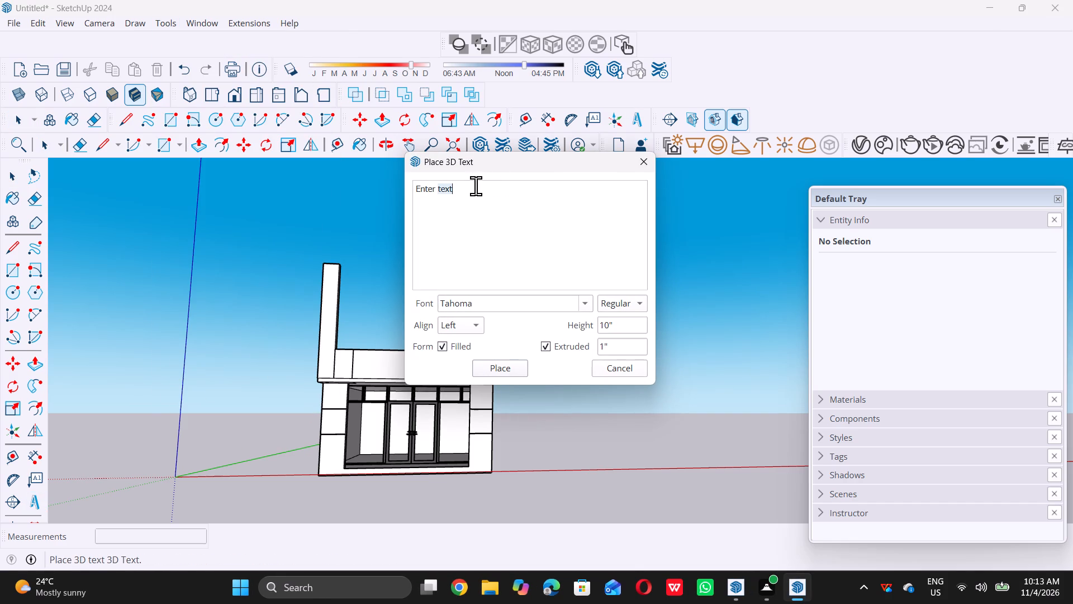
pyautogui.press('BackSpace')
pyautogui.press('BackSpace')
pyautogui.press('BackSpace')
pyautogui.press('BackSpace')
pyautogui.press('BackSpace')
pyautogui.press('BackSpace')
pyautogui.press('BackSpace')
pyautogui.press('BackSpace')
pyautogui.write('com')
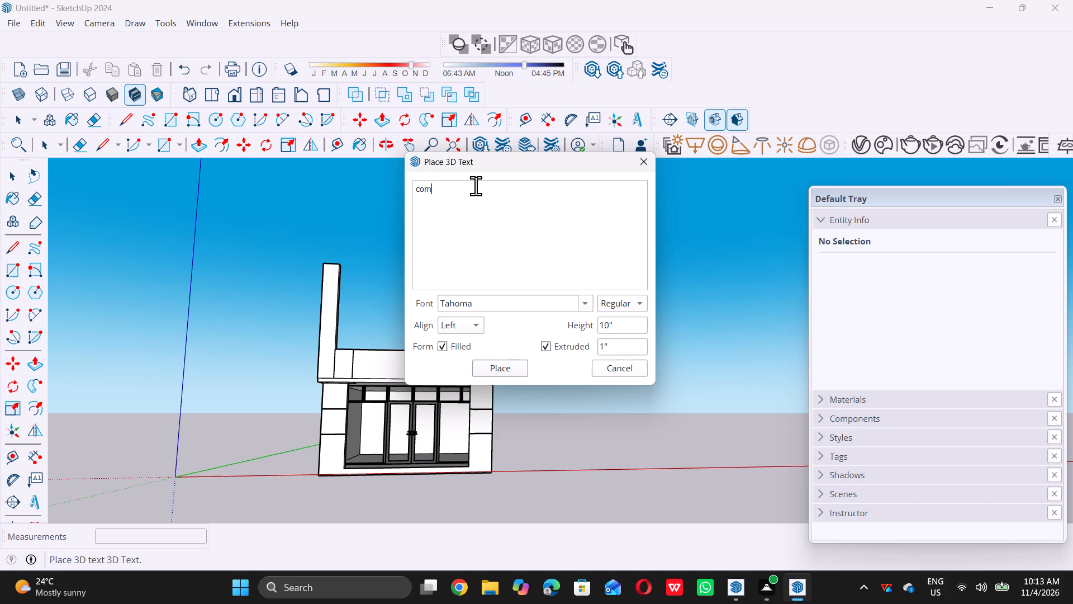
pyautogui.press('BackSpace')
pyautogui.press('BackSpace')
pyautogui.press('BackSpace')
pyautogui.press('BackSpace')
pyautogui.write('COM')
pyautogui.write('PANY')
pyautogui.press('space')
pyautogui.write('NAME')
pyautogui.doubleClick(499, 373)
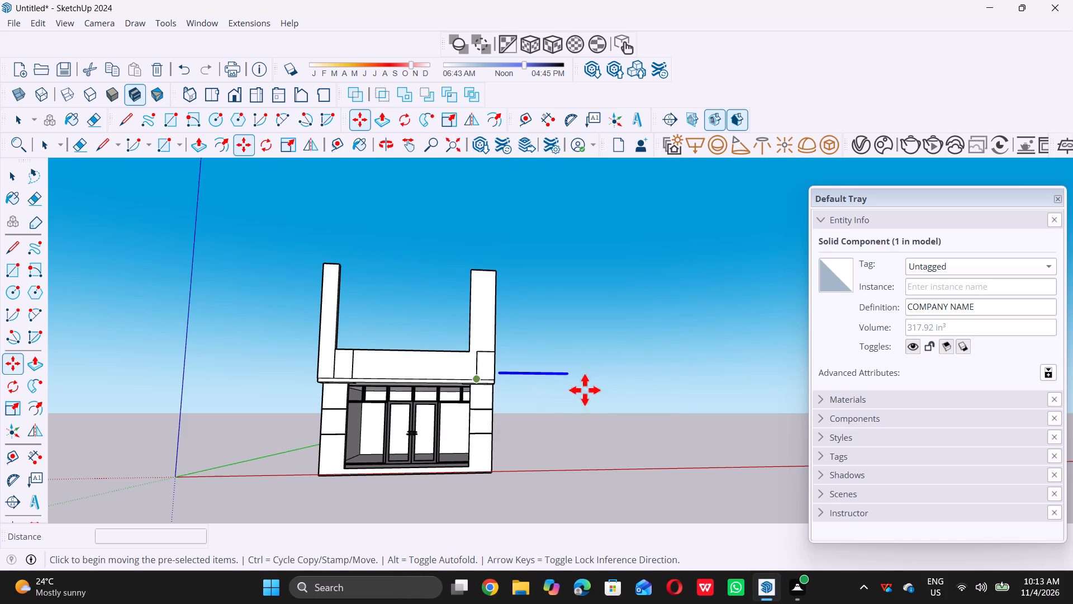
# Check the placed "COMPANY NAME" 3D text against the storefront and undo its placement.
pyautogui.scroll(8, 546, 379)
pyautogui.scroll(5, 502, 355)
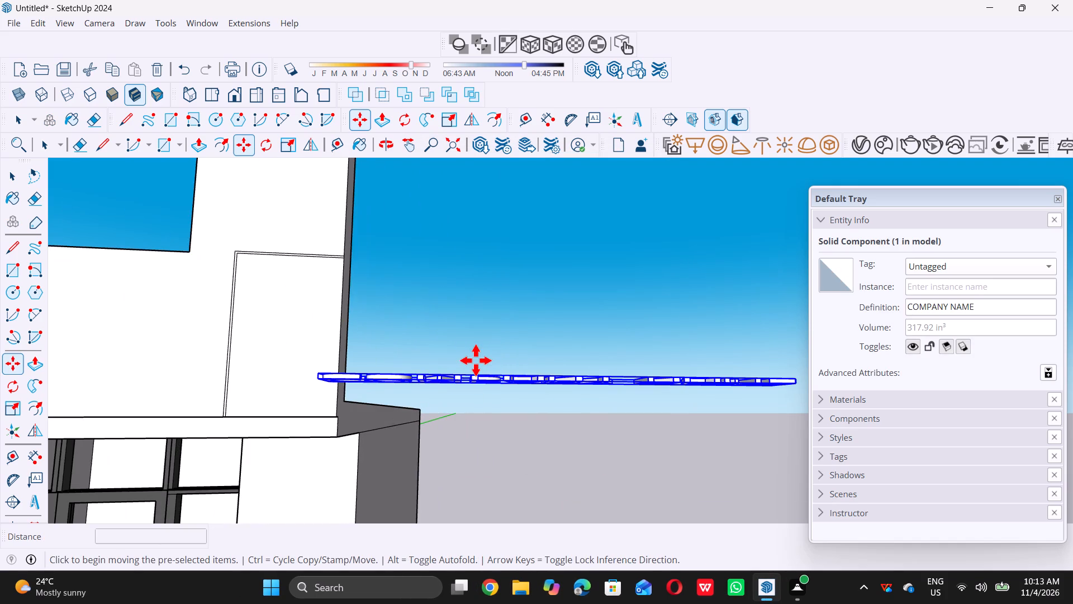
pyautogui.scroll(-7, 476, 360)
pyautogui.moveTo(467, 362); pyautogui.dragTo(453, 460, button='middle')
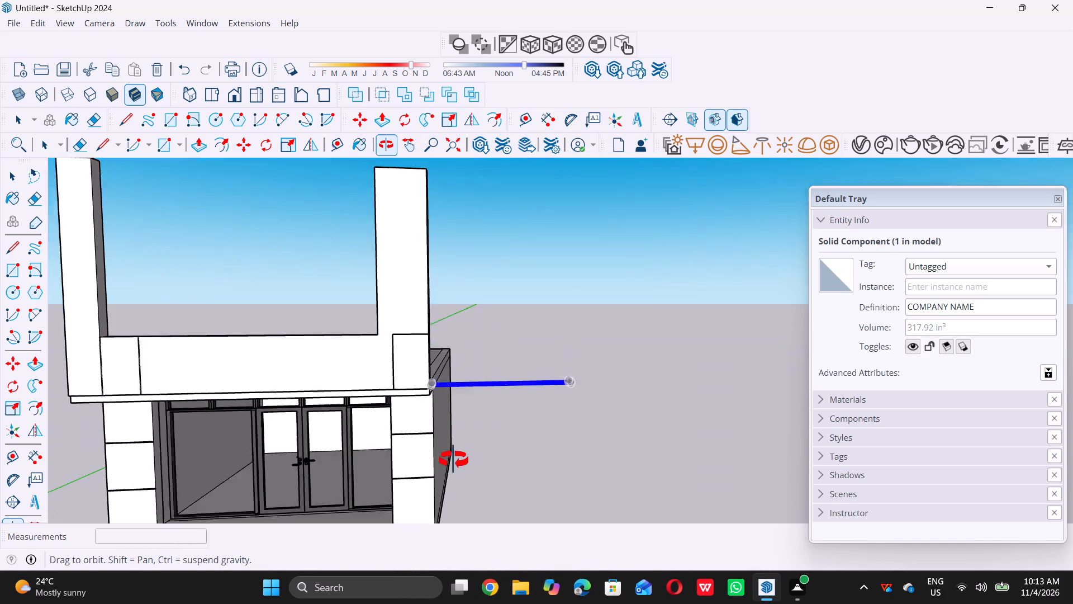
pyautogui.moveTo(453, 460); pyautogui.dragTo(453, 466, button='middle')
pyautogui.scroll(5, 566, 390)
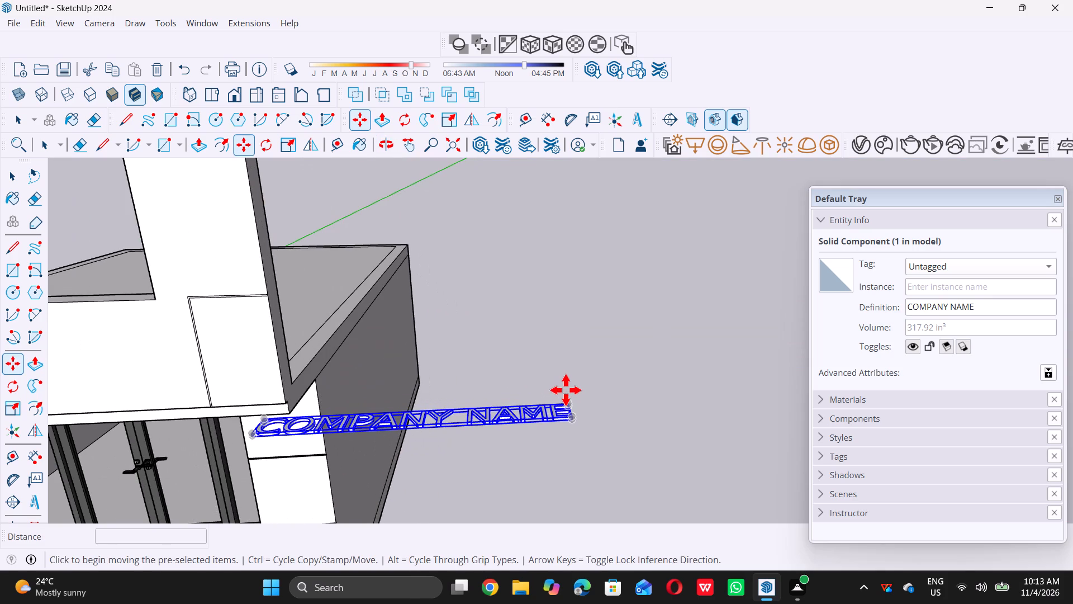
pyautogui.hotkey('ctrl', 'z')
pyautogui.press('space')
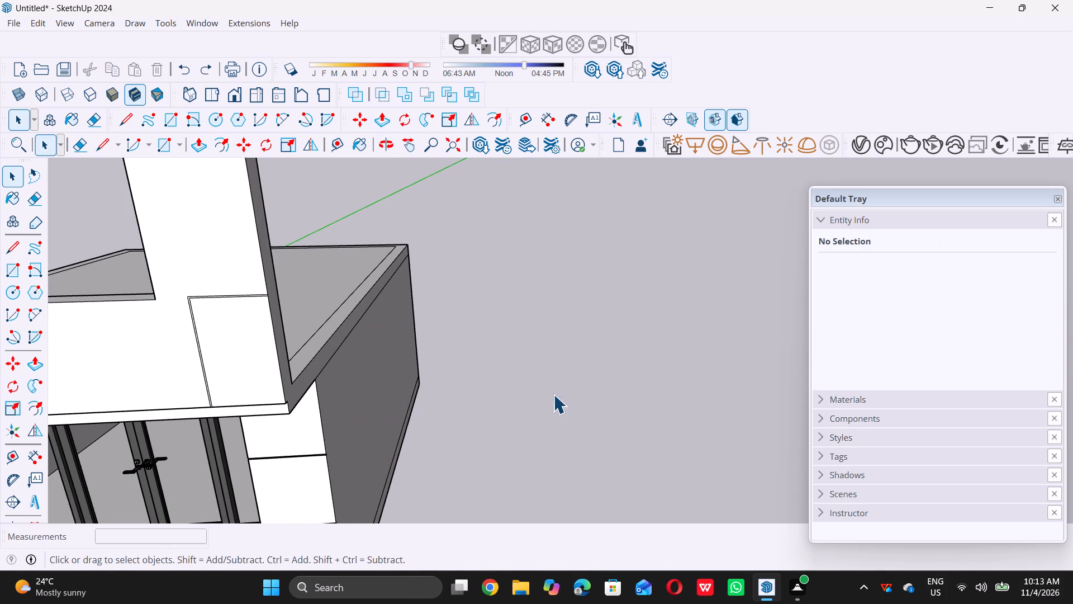
# Examine the storefront, its fascia and the two tall pillars from front and raised angles.
pyautogui.scroll(-13, 533, 383)
pyautogui.moveTo(533, 437); pyautogui.dragTo(485, 409, button='middle')
pyautogui.middleClick(485, 409)
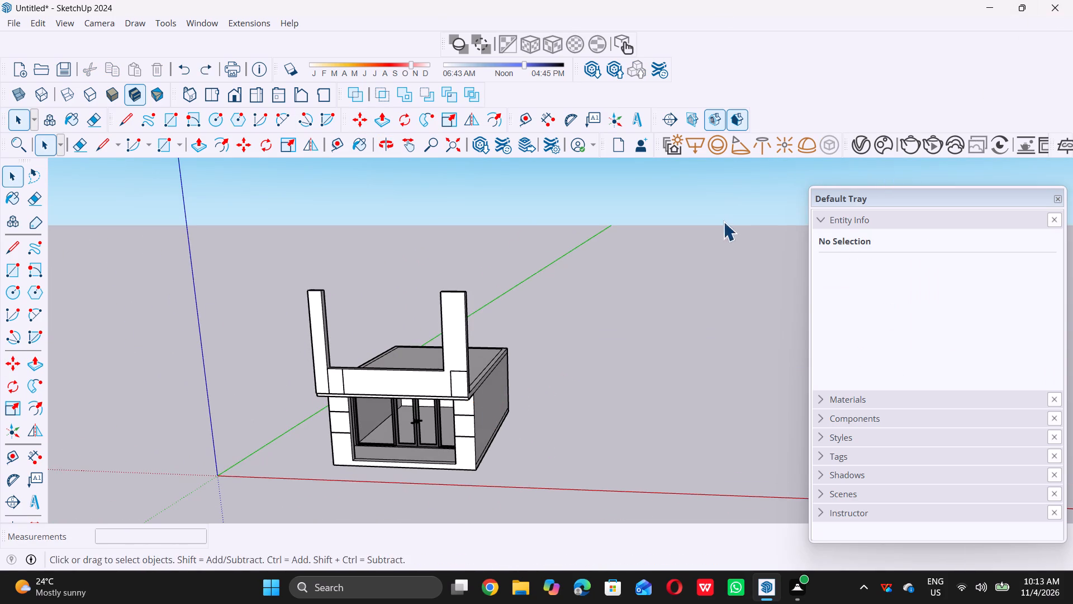
pyautogui.scroll(-5, 594, 443)
pyautogui.moveTo(509, 437); pyautogui.dragTo(557, 419, button='middle')
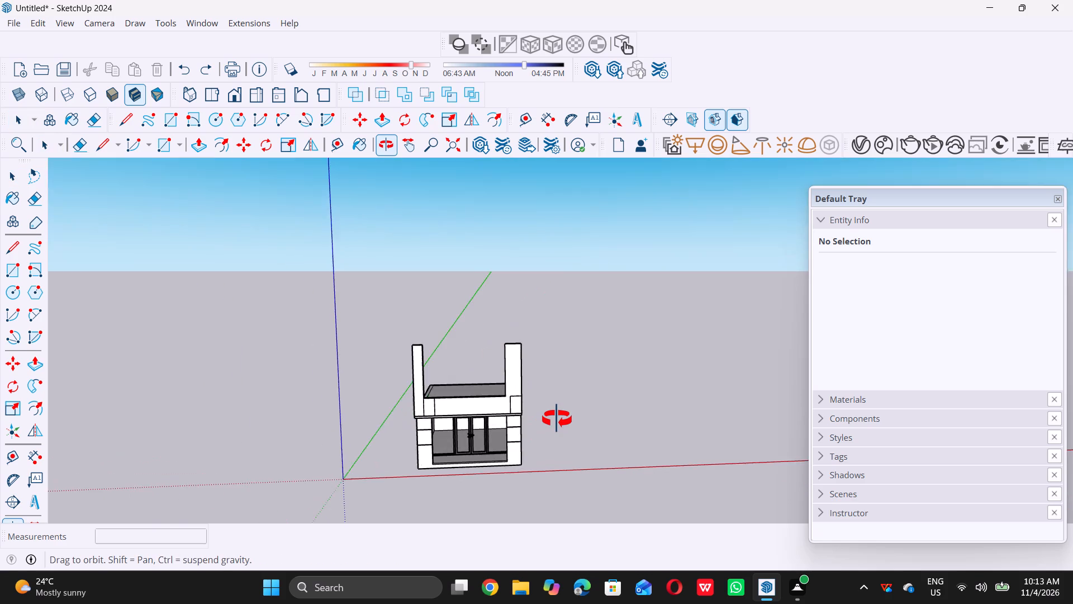
pyautogui.moveTo(557, 419); pyautogui.dragTo(538, 403, button='middle')
pyautogui.scroll(5, 536, 403)
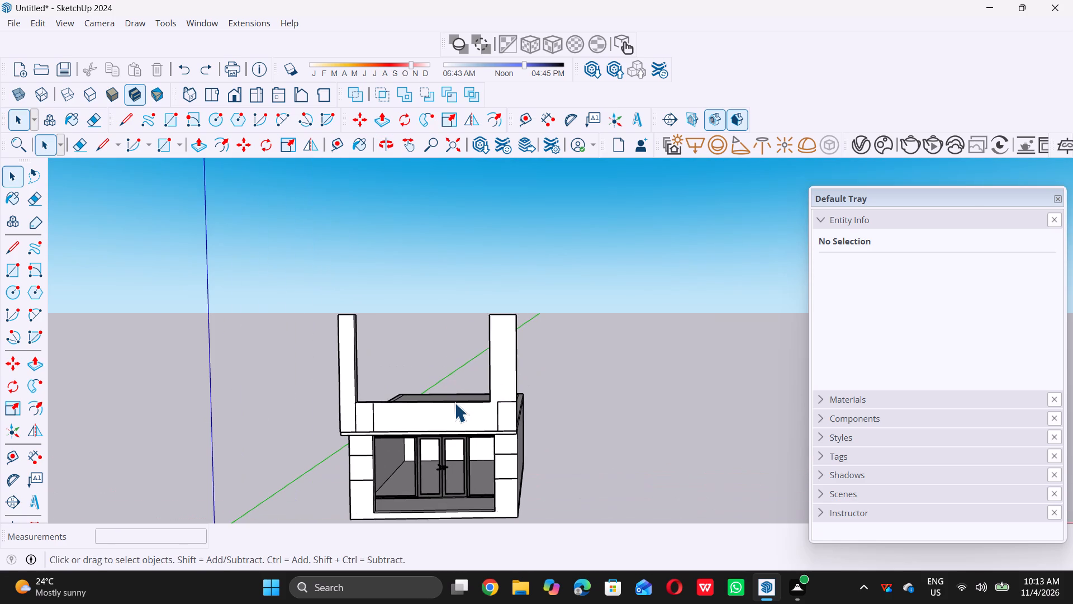
pyautogui.moveTo(431, 399); pyautogui.dragTo(461, 394, button='middle')
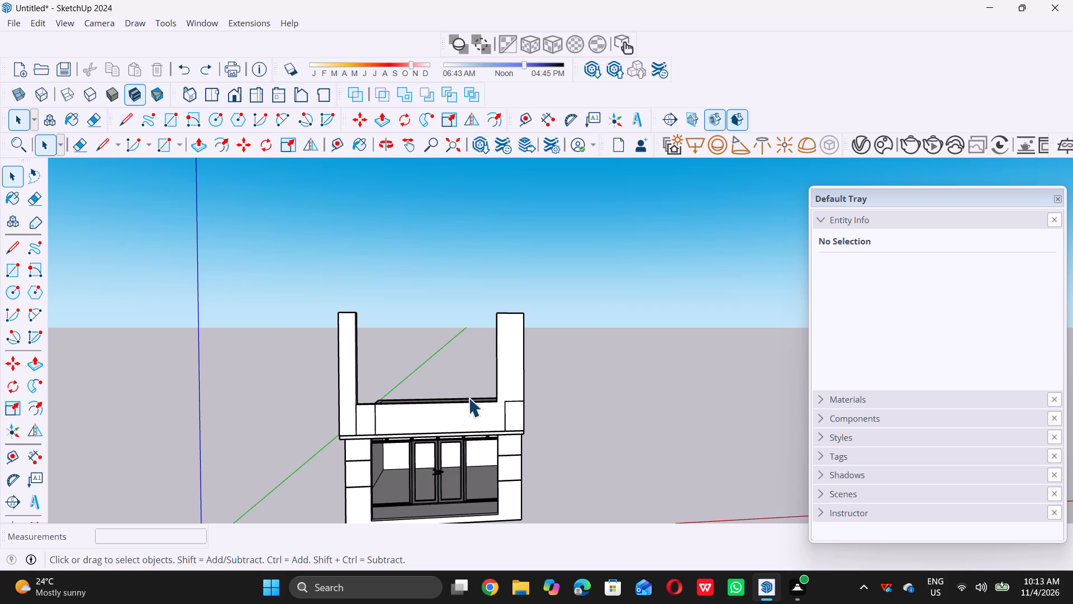
pyautogui.scroll(-4, 517, 338)
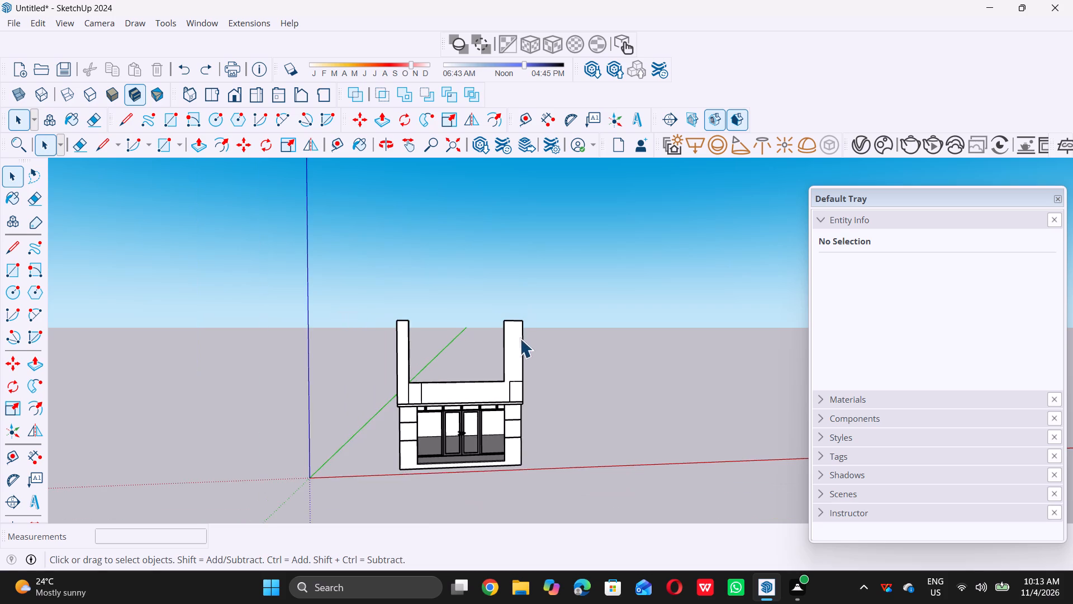
pyautogui.middleClick(515, 342)
pyautogui.moveTo(514, 342); pyautogui.dragTo(467, 405, button='middle')
pyautogui.scroll(-7, 494, 362)
pyautogui.moveTo(527, 360); pyautogui.dragTo(487, 415, button='middle')
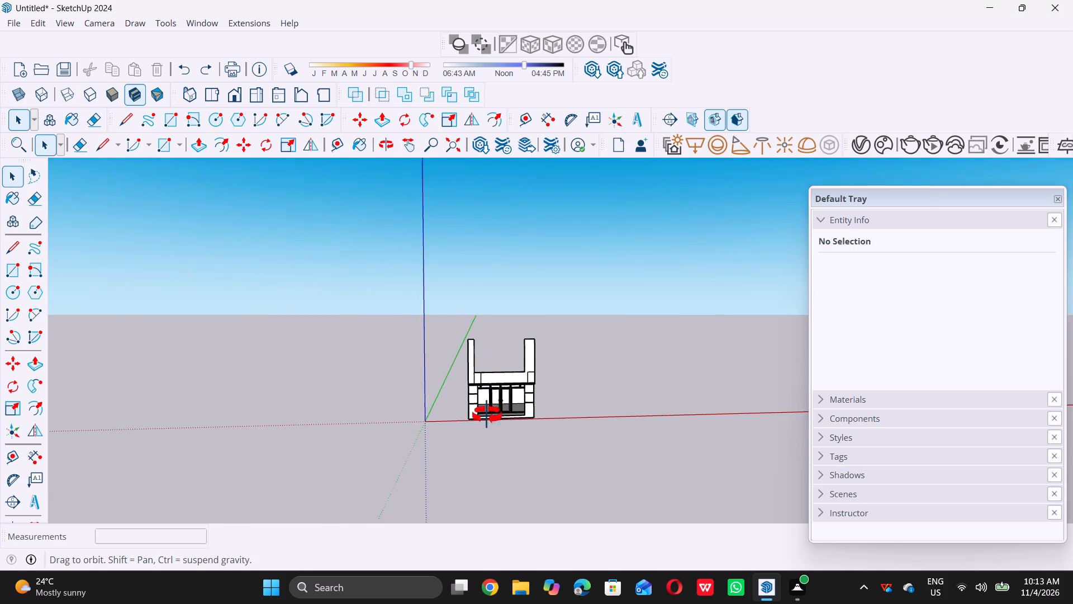
pyautogui.moveTo(487, 415); pyautogui.dragTo(454, 444, button='middle')
pyautogui.scroll(12, 519, 336)
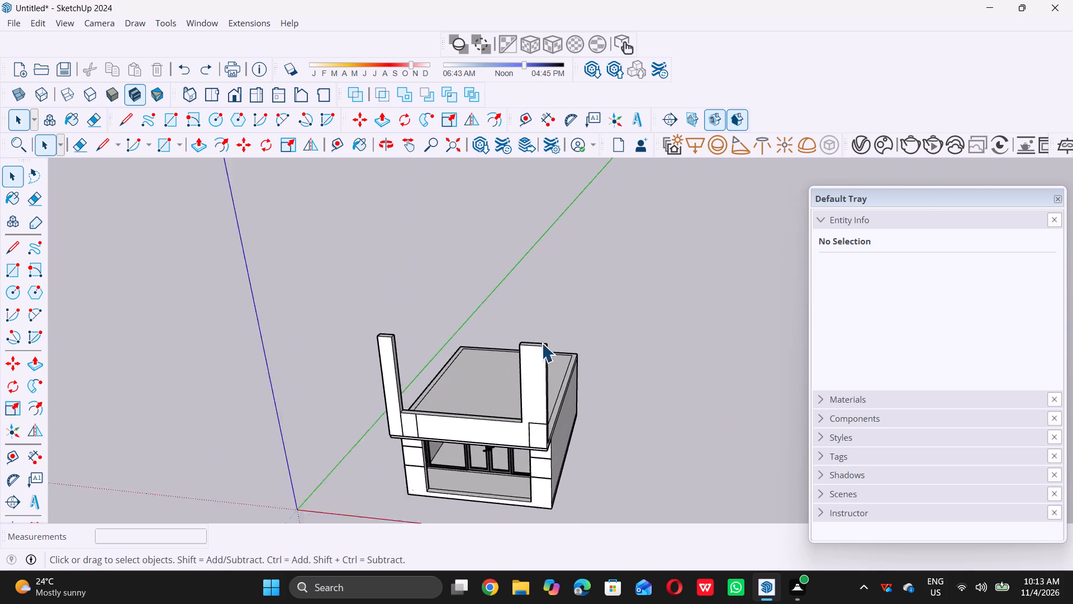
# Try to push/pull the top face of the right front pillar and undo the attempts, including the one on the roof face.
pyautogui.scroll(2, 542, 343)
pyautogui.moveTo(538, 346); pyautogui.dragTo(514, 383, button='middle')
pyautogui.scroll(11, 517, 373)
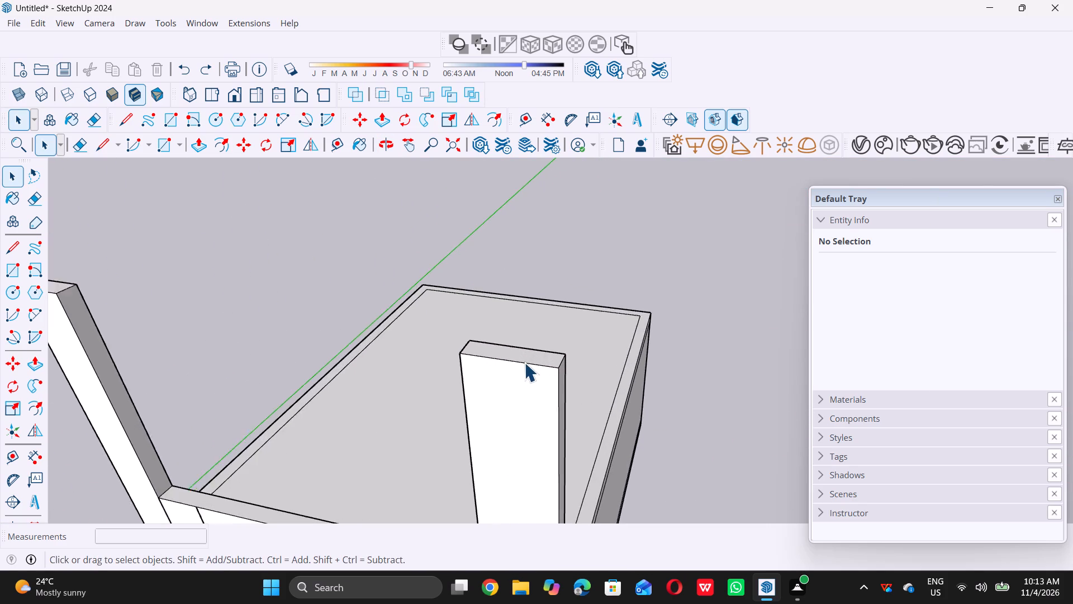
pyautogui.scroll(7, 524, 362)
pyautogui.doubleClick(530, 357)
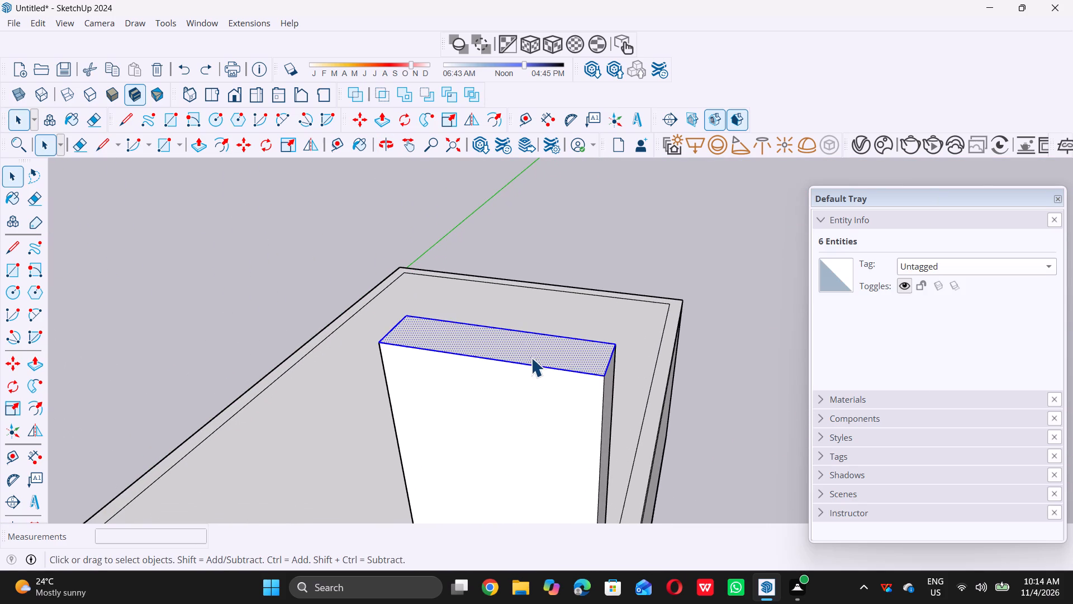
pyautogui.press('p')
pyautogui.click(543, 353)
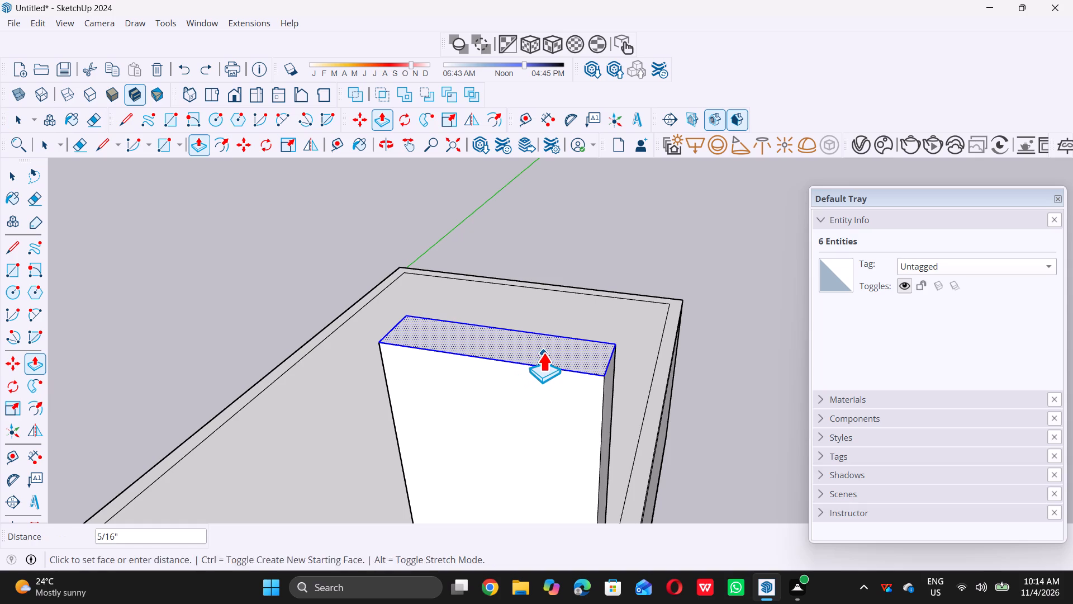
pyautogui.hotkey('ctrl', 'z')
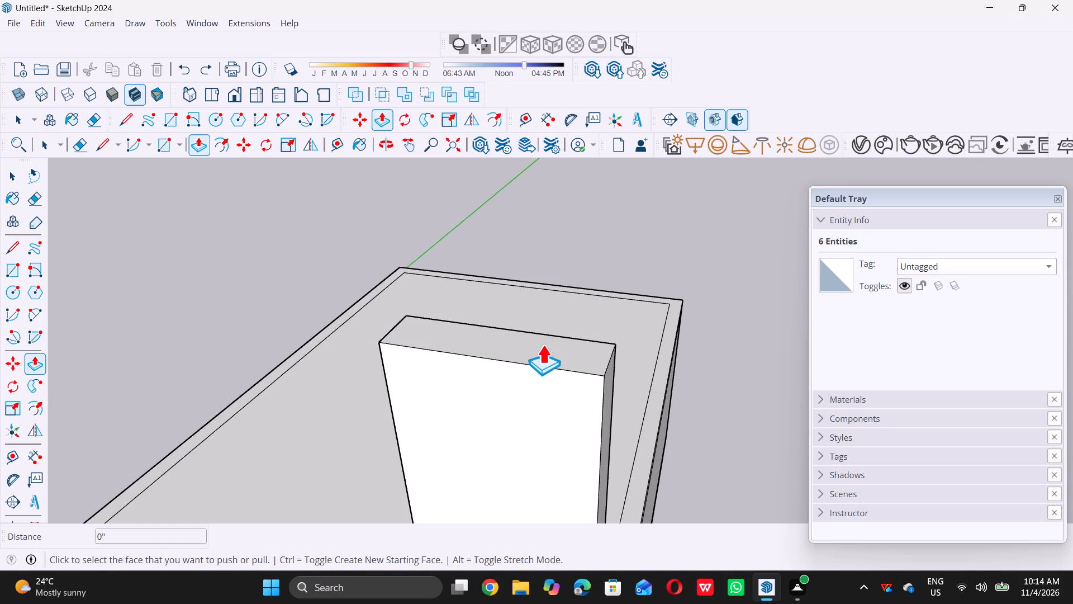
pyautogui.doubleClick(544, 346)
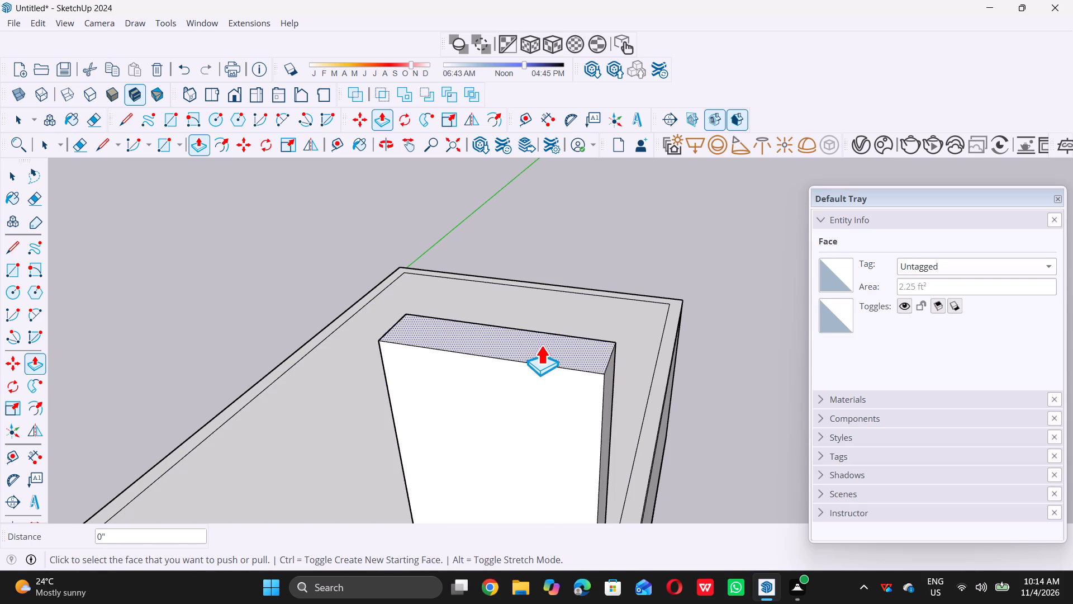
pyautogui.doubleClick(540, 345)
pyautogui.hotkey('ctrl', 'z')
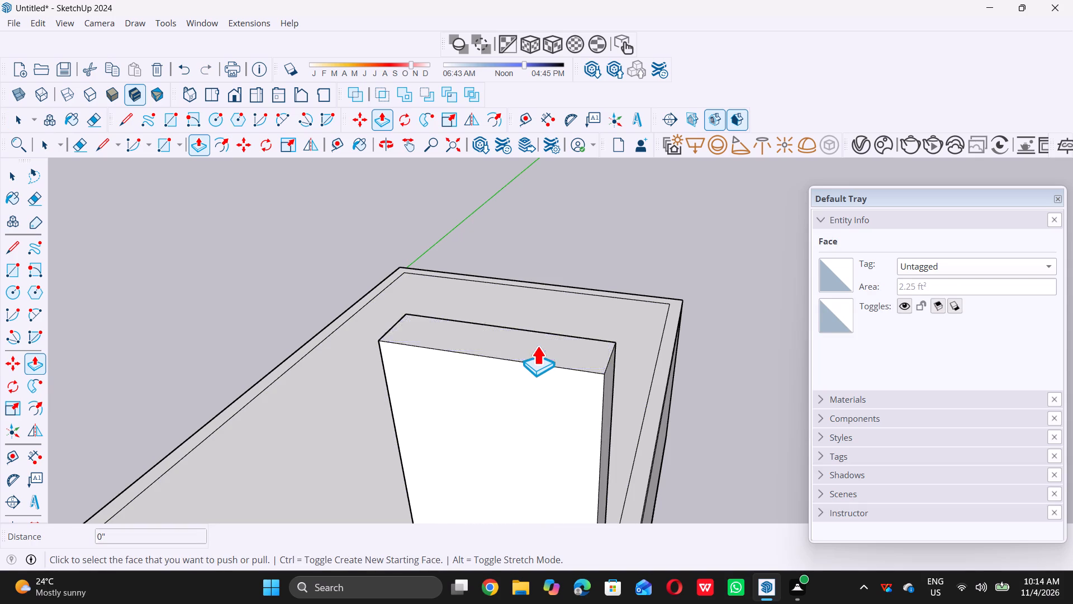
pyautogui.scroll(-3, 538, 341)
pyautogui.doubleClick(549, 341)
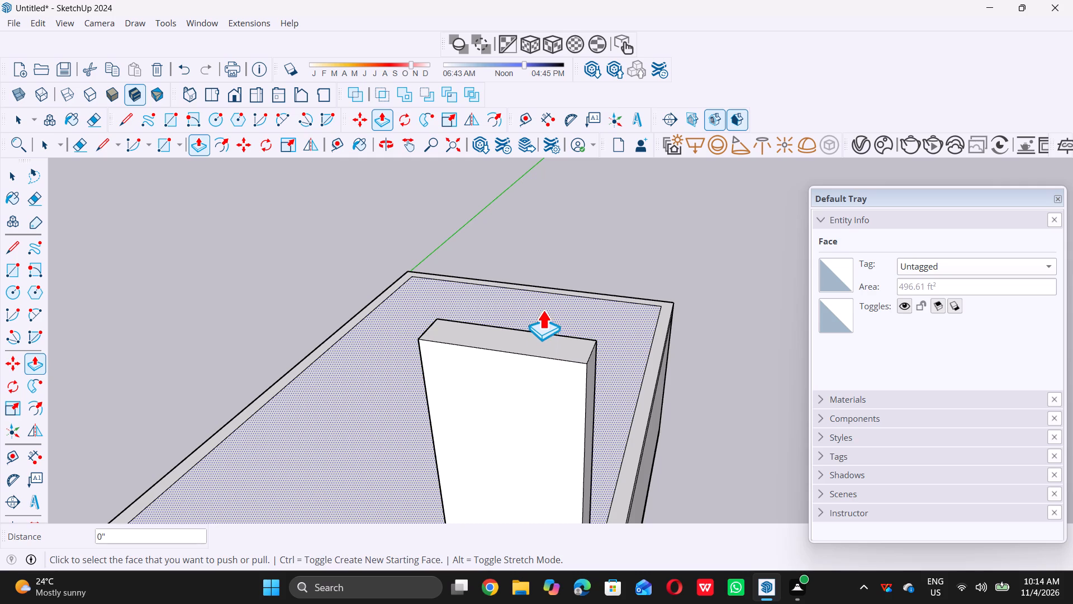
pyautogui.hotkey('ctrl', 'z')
# Push/pull the top face of the right front pillar upward by 60'.
pyautogui.scroll(-11, 549, 334)
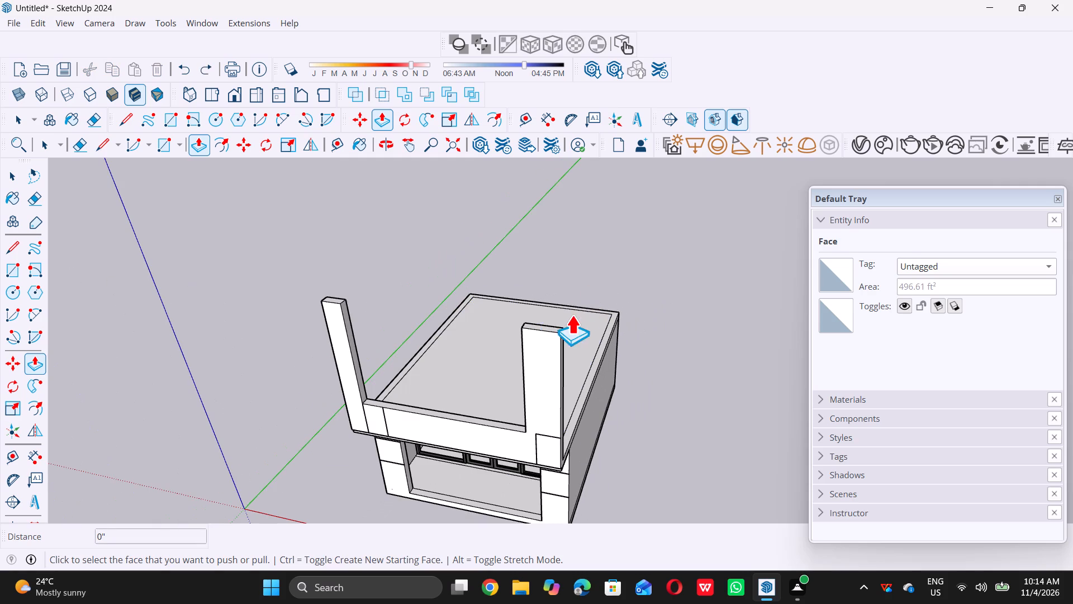
pyautogui.moveTo(558, 326); pyautogui.dragTo(524, 351, button='middle')
pyautogui.scroll(11, 522, 350)
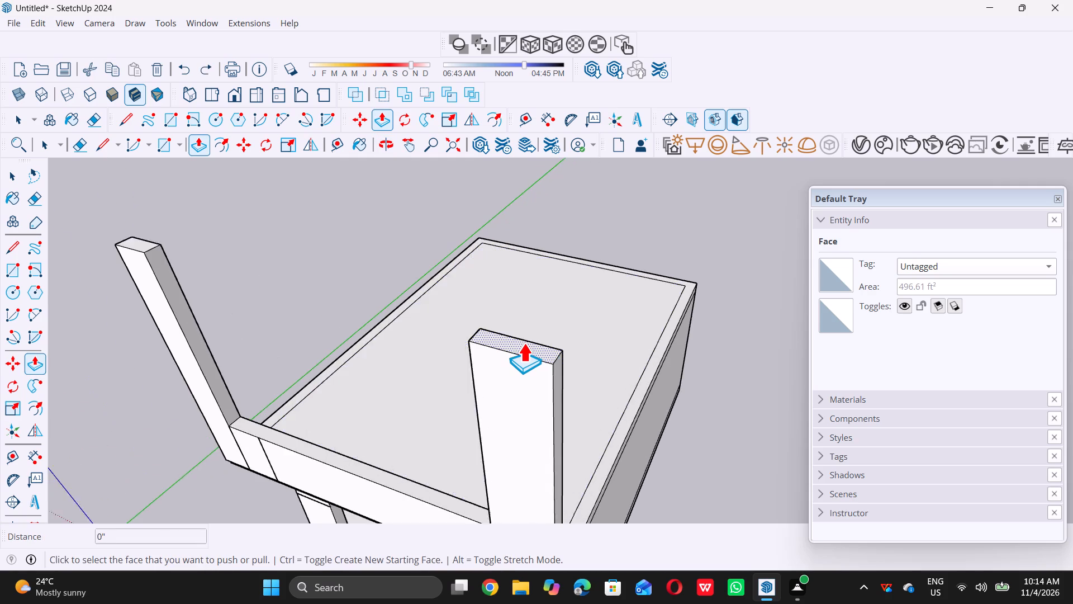
pyautogui.click(524, 343)
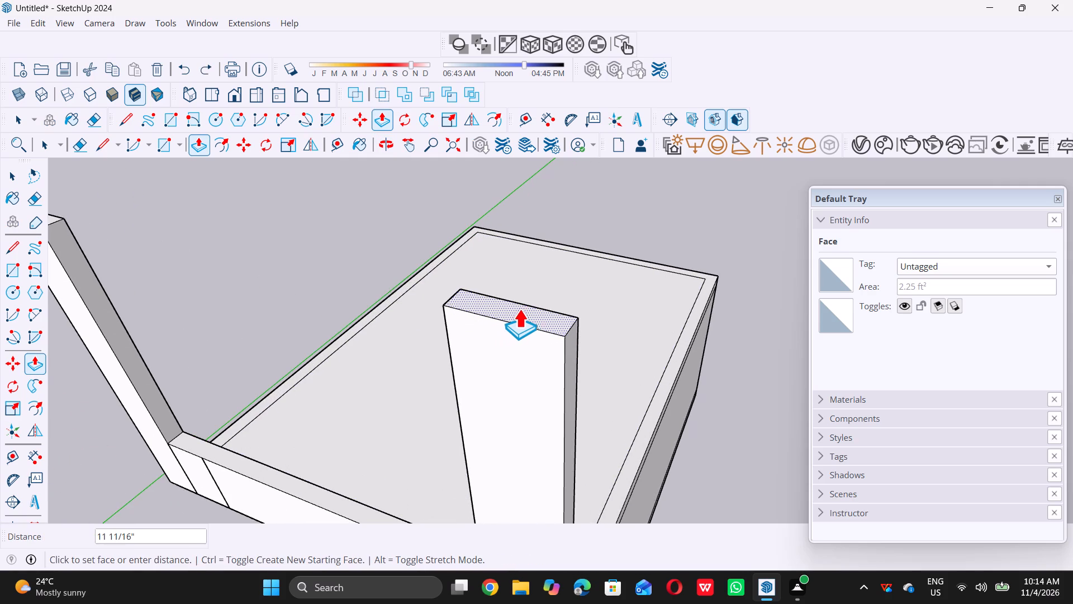
pyautogui.write('60')
pyautogui.press("'")
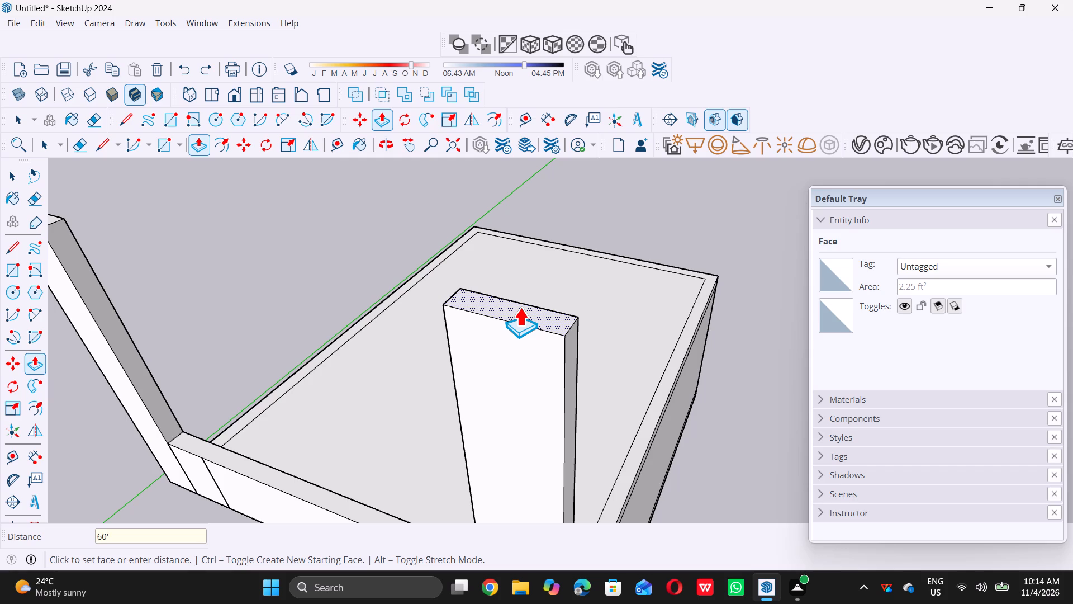
pyautogui.press('Return')
pyautogui.press('space')
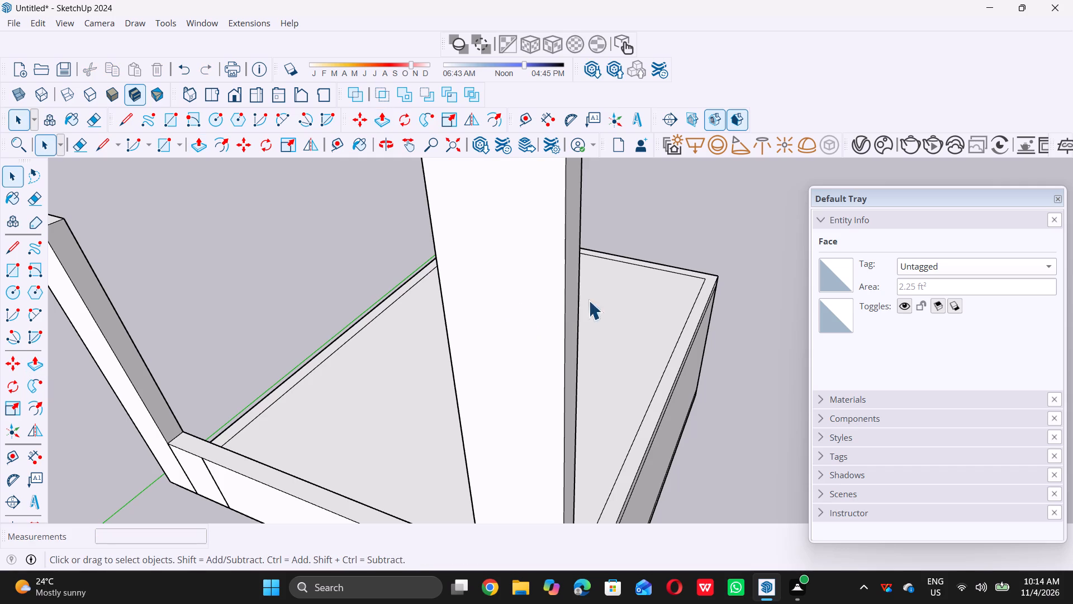
# Examine the extended right pillar against the whole storefront from front and raised angles.
pyautogui.scroll(-5, 261, 366)
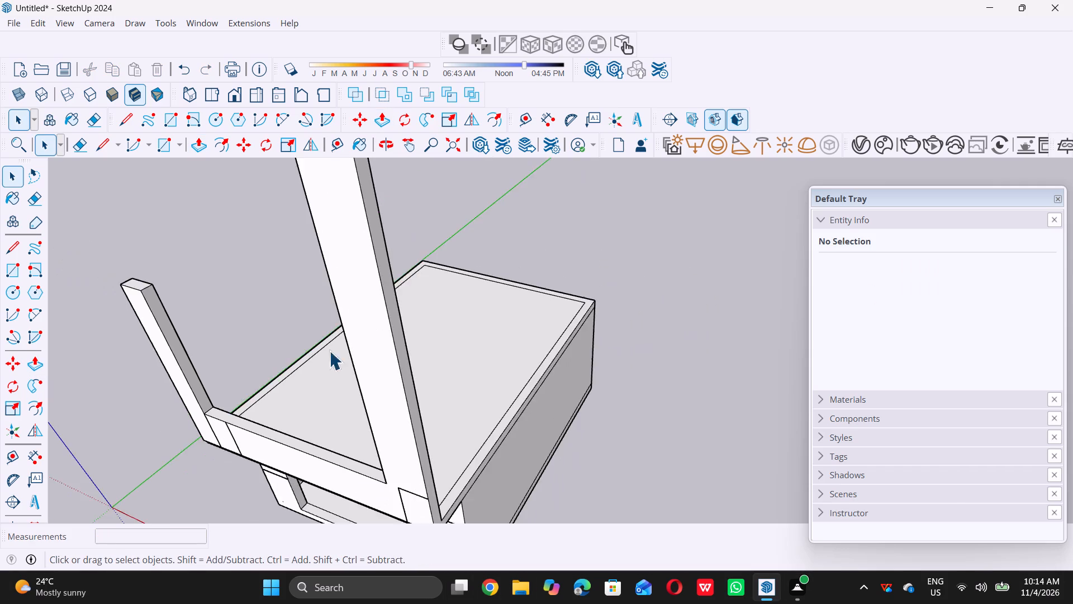
pyautogui.scroll(-20, 329, 351)
pyautogui.scroll(-1, 329, 351)
pyautogui.scroll(-3, 572, 370)
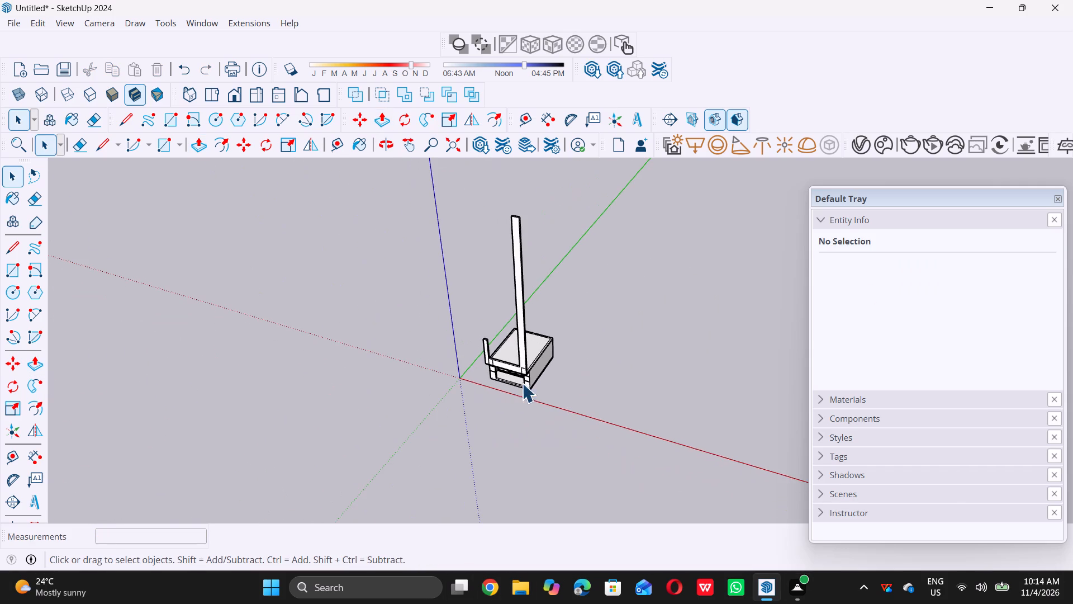
pyautogui.scroll(-5, 509, 385)
pyautogui.moveTo(499, 404); pyautogui.dragTo(568, 281, button='middle')
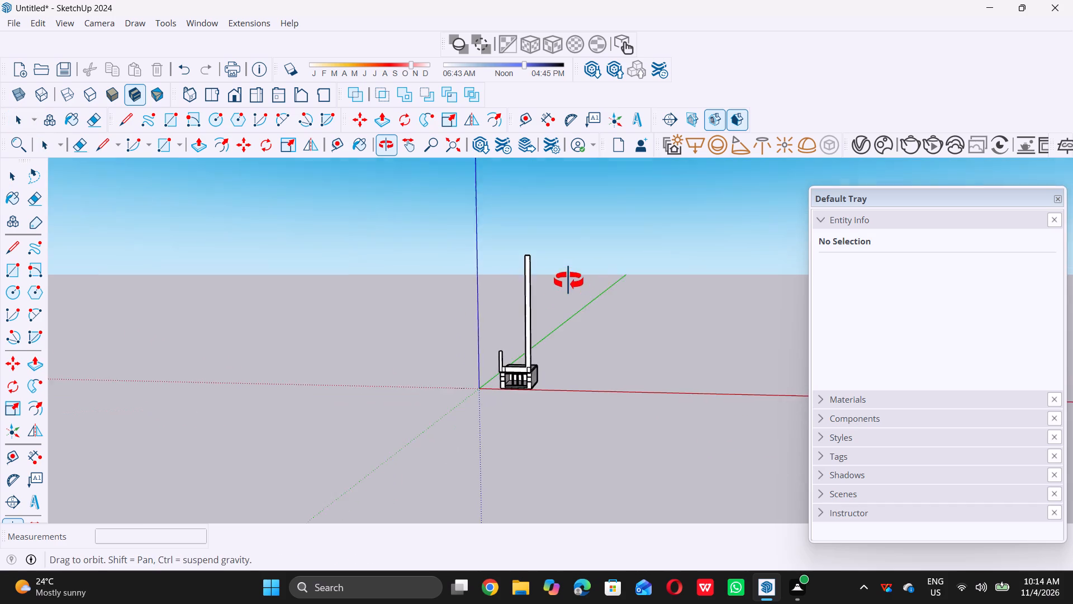
pyautogui.moveTo(568, 281); pyautogui.dragTo(563, 284, button='middle')
pyautogui.scroll(7, 509, 312)
pyautogui.moveTo(497, 364); pyautogui.dragTo(491, 372, button='middle')
pyautogui.moveTo(490, 375); pyautogui.dragTo(401, 442, button='middle')
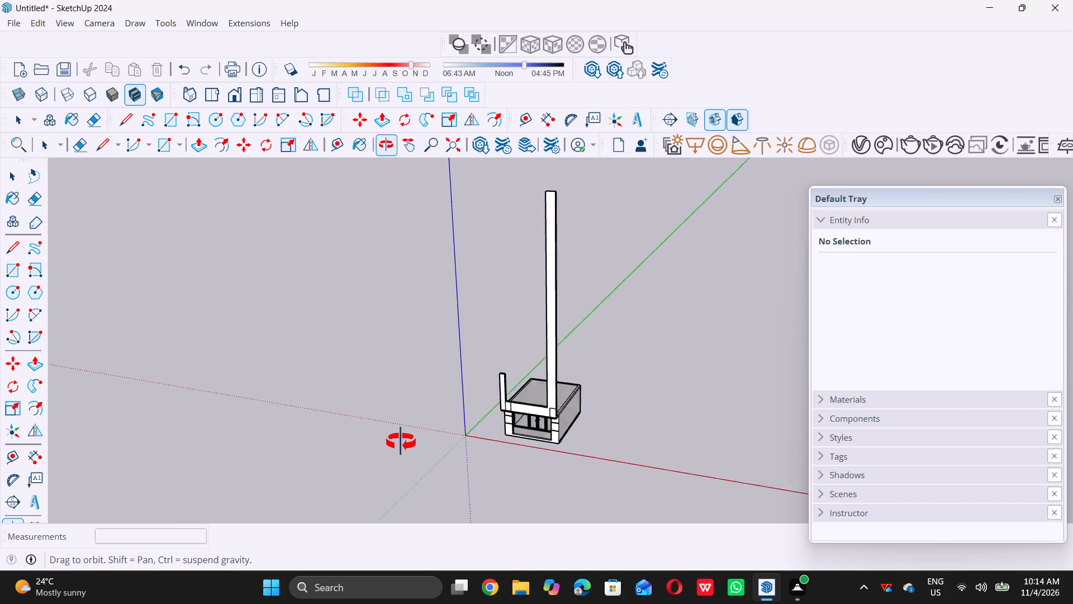
pyautogui.moveTo(401, 442); pyautogui.dragTo(398, 442, button='middle')
# Repeat the same 60' push/pull on the top face of the left front pillar.
pyautogui.scroll(6, 456, 369)
pyautogui.scroll(4, 531, 360)
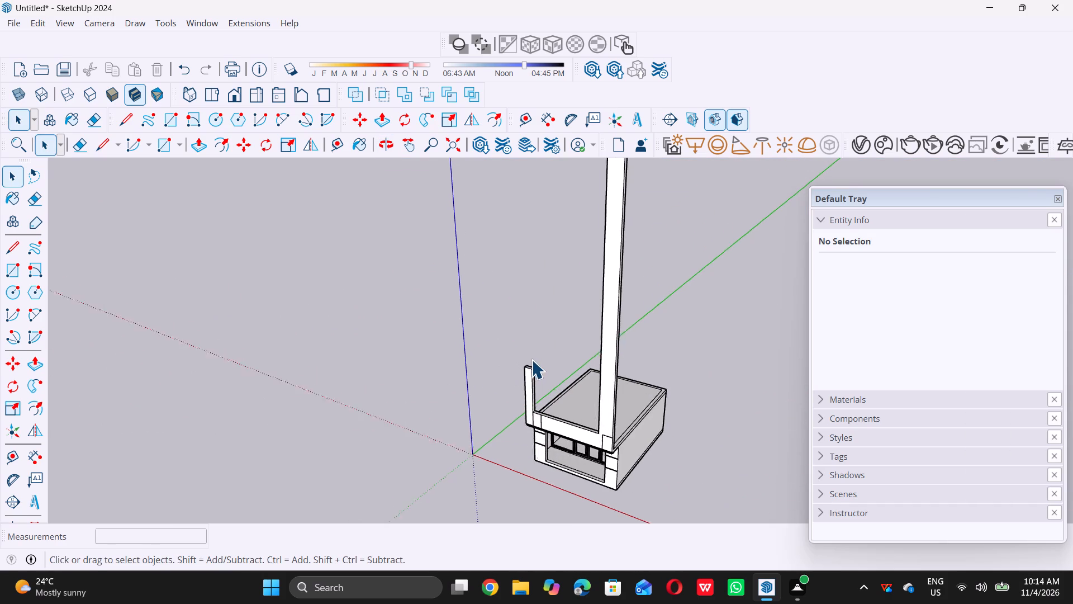
pyautogui.scroll(11, 531, 360)
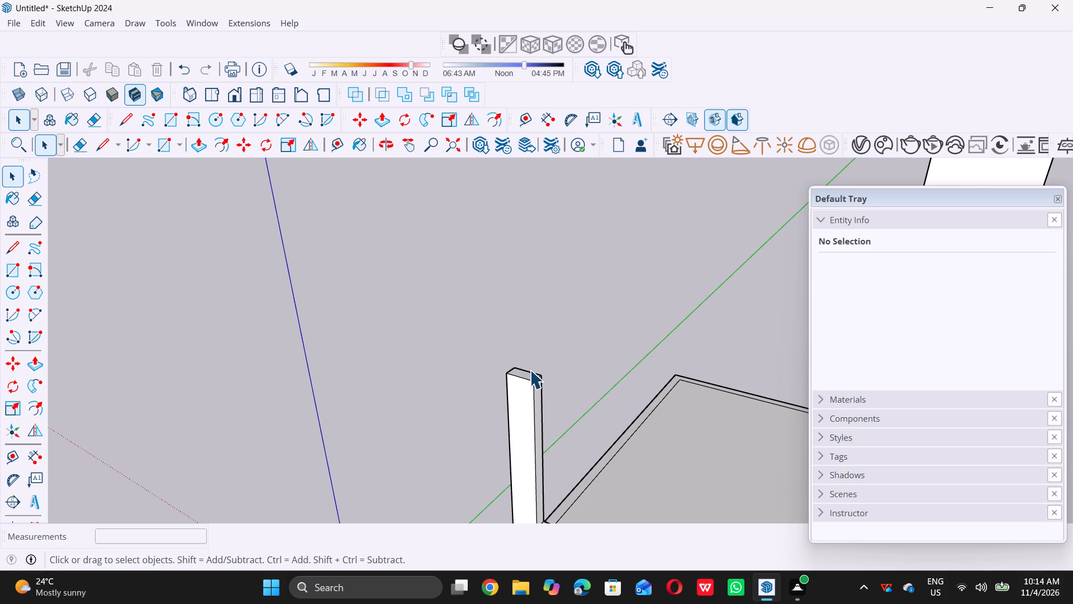
pyautogui.scroll(1, 543, 361)
pyautogui.moveTo(531, 372); pyautogui.dragTo(499, 416, button='middle')
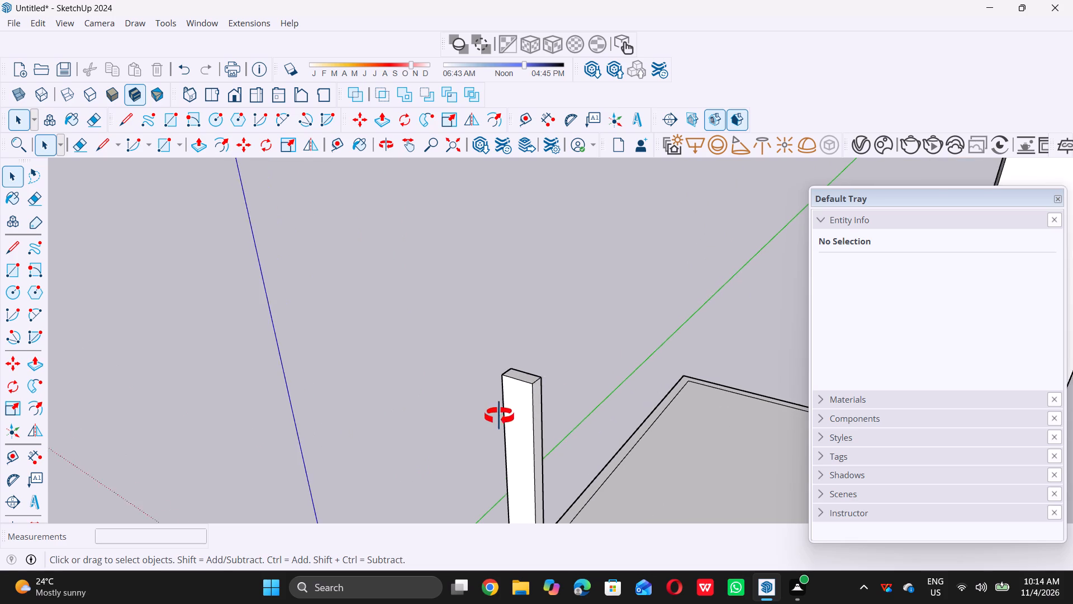
pyautogui.moveTo(499, 416); pyautogui.dragTo(498, 419, button='middle')
pyautogui.middleClick(498, 419)
pyautogui.middleClick(498, 419)
pyautogui.scroll(1, 493, 427)
pyautogui.scroll(5, 559, 334)
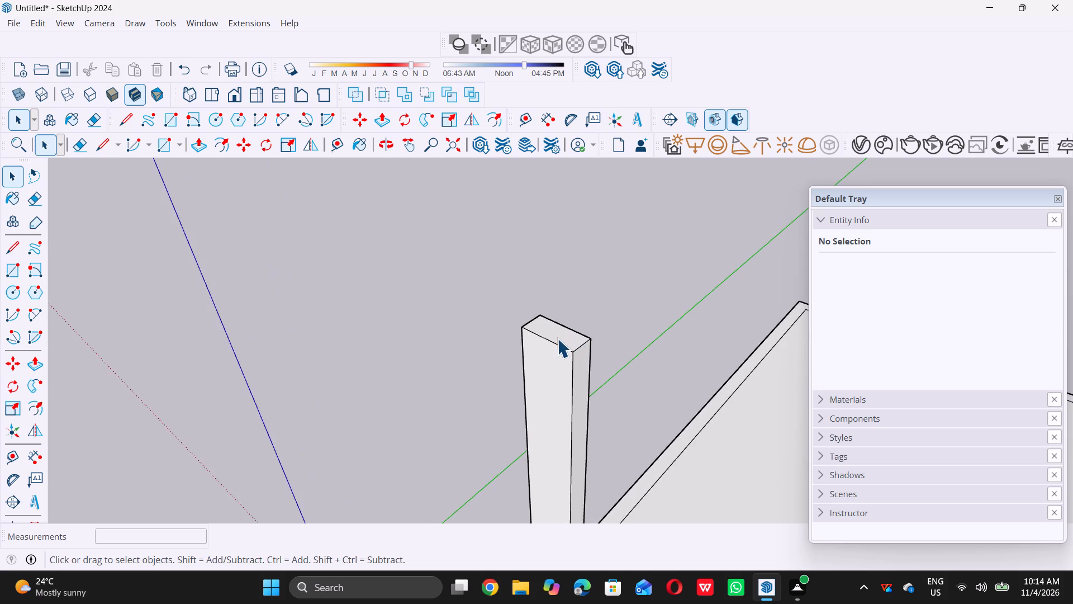
pyautogui.scroll(4, 558, 338)
pyautogui.click(558, 338)
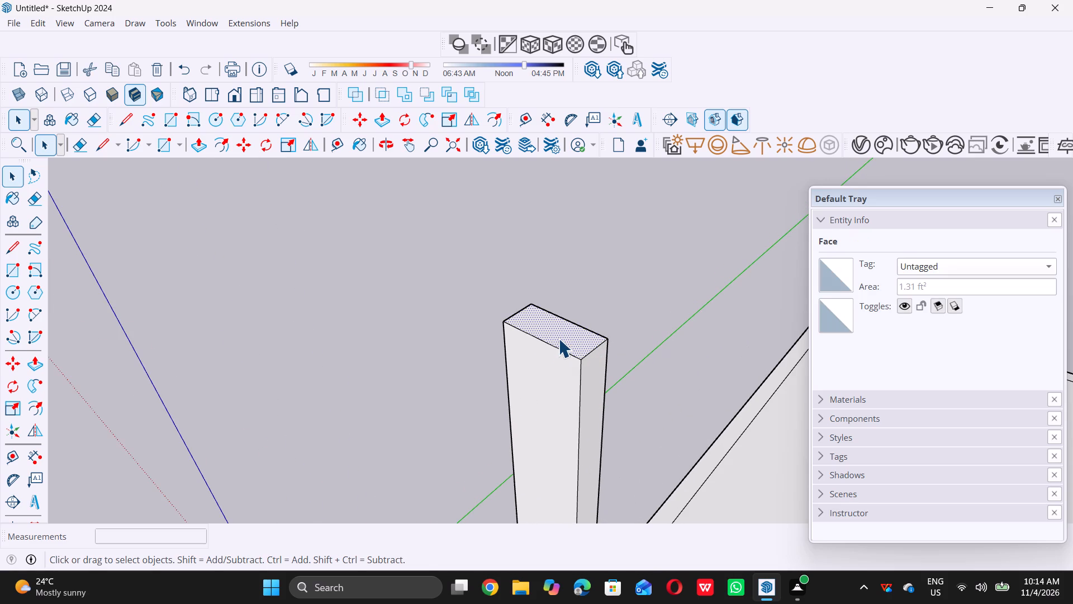
pyautogui.press('p')
pyautogui.doubleClick(561, 322)
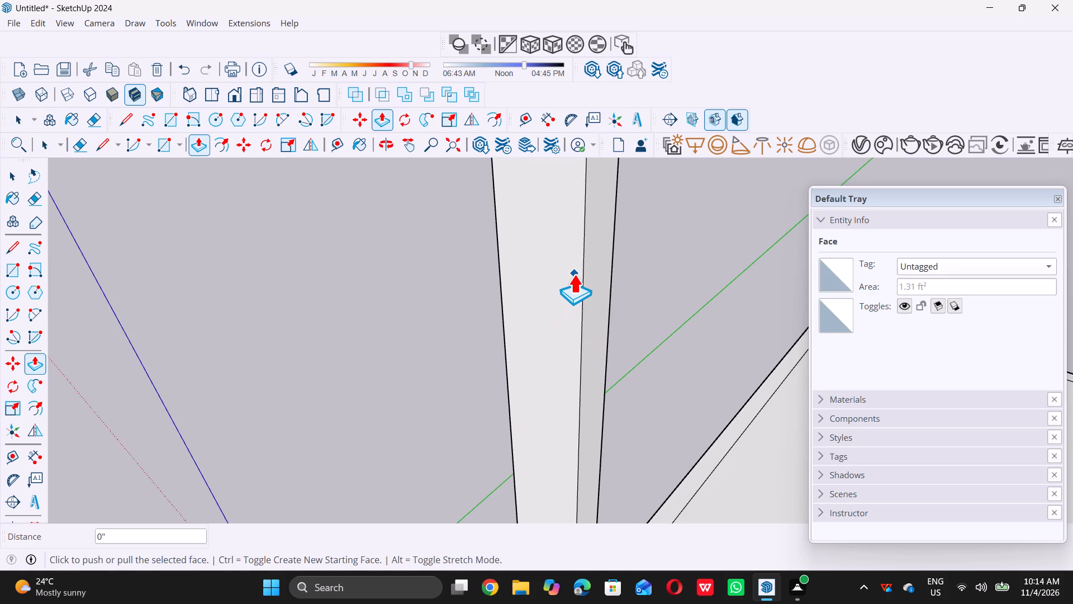
# Check the heights of both extended pillars against the storefront from a distance.
pyautogui.scroll(-20, 574, 275)
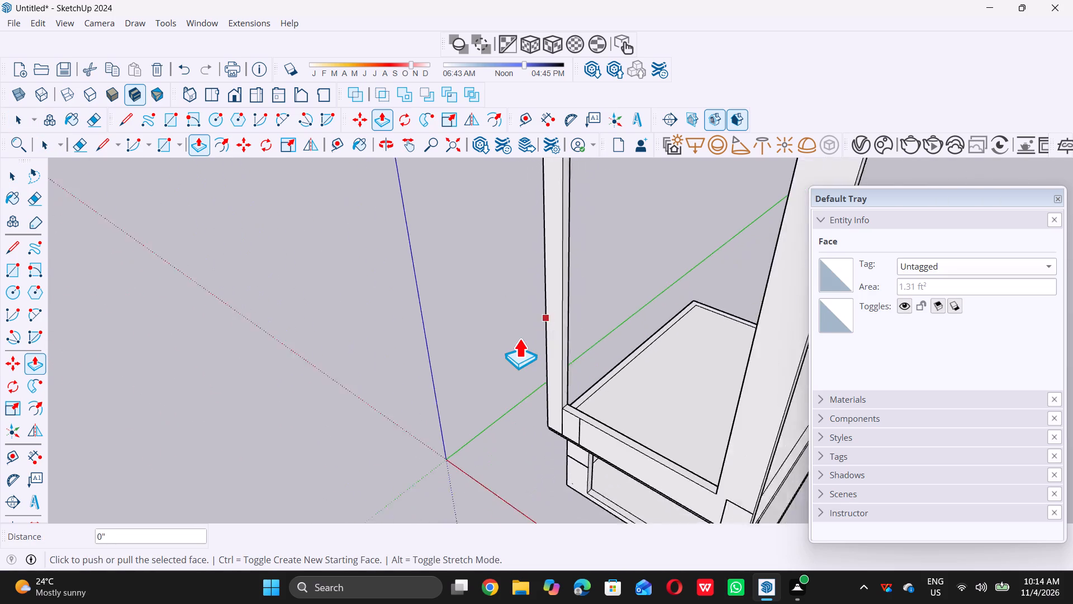
pyautogui.scroll(-20, 519, 338)
pyautogui.scroll(-3, 519, 338)
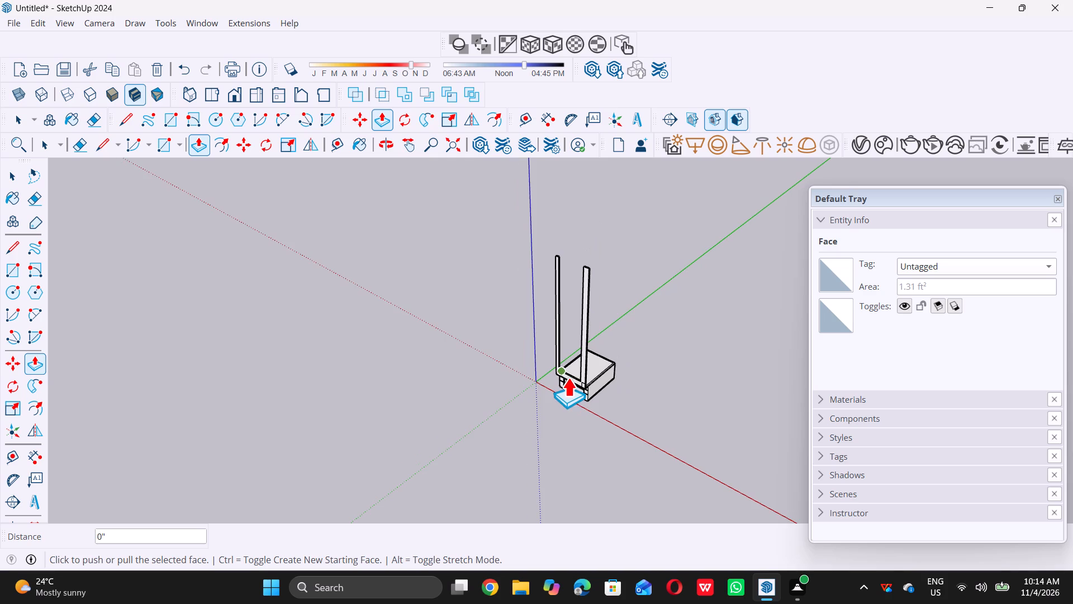
pyautogui.press('space')
pyautogui.scroll(-5, 542, 405)
pyautogui.moveTo(546, 409); pyautogui.dragTo(642, 315, button='middle')
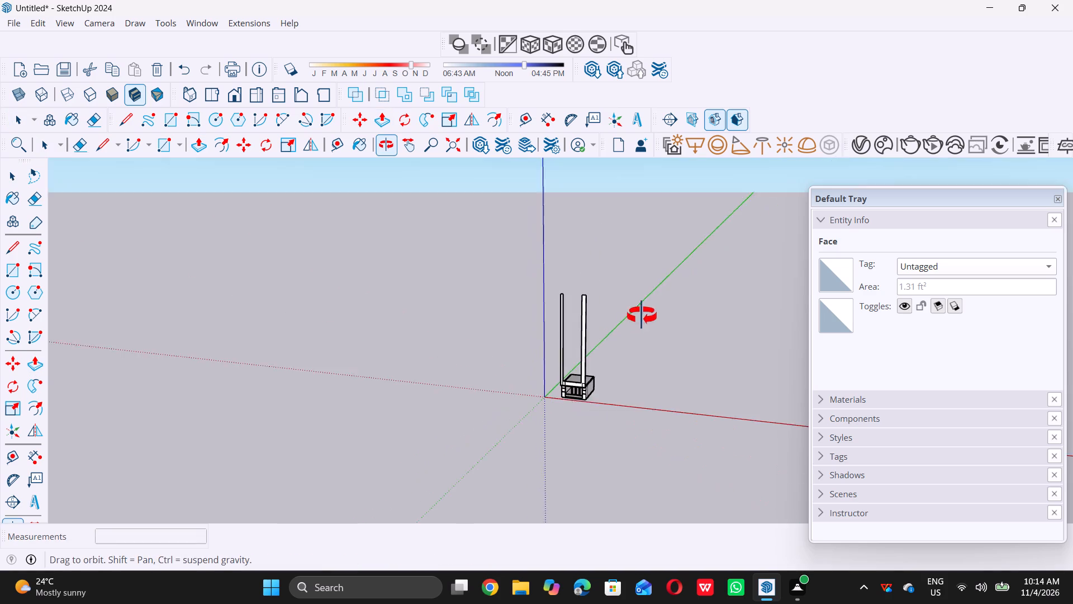
pyautogui.moveTo(642, 315); pyautogui.dragTo(652, 294, button='middle')
pyautogui.scroll(7, 574, 338)
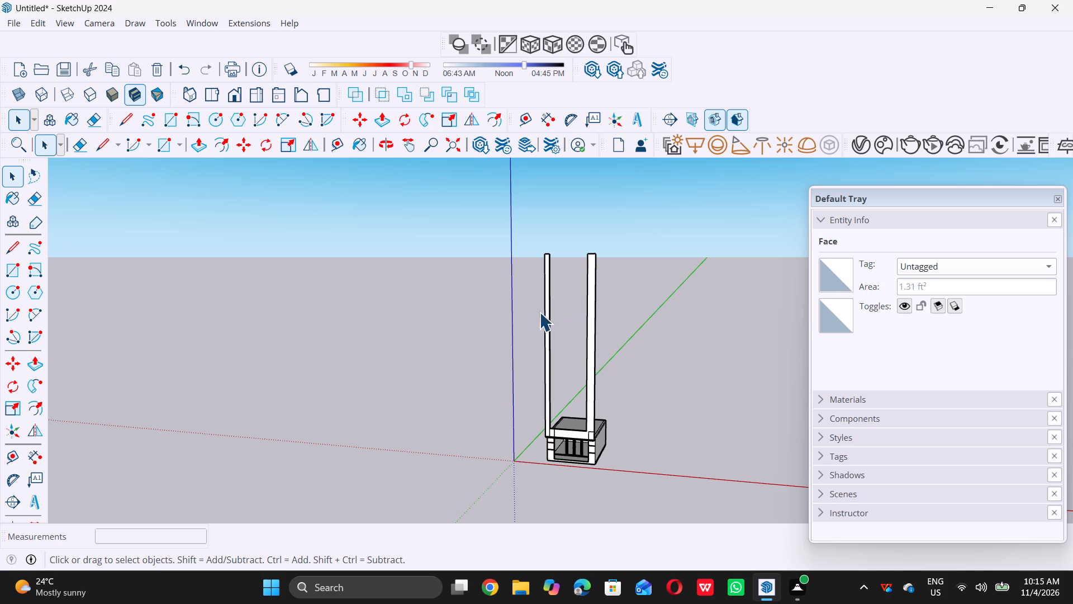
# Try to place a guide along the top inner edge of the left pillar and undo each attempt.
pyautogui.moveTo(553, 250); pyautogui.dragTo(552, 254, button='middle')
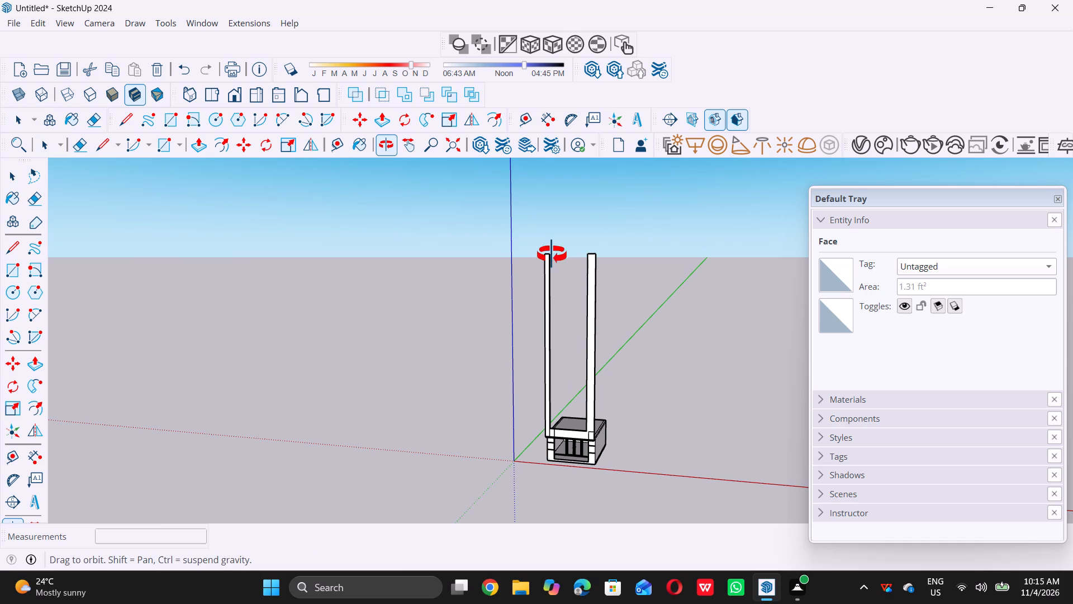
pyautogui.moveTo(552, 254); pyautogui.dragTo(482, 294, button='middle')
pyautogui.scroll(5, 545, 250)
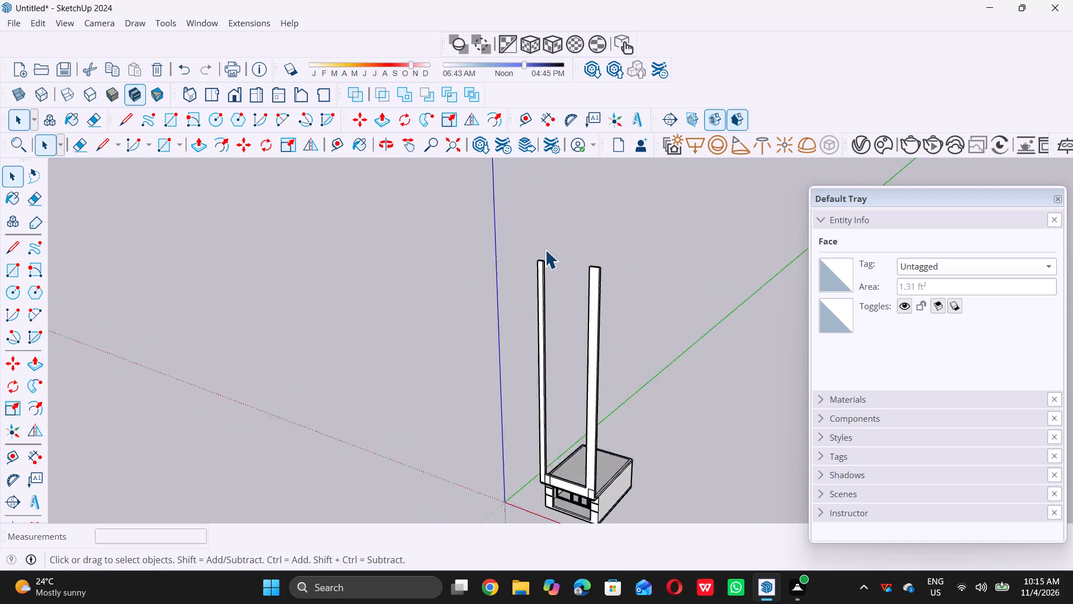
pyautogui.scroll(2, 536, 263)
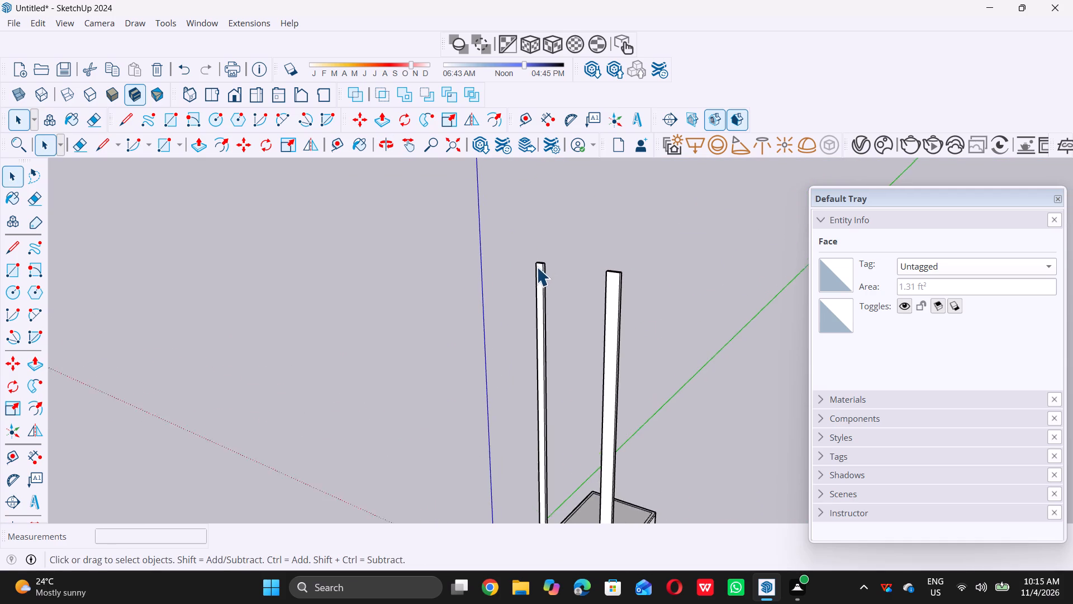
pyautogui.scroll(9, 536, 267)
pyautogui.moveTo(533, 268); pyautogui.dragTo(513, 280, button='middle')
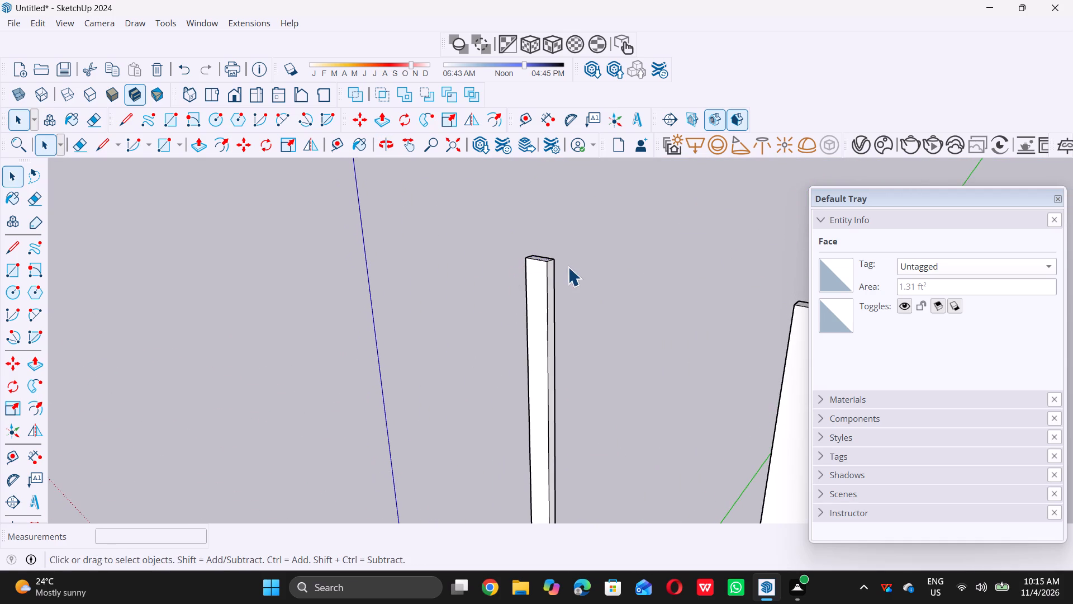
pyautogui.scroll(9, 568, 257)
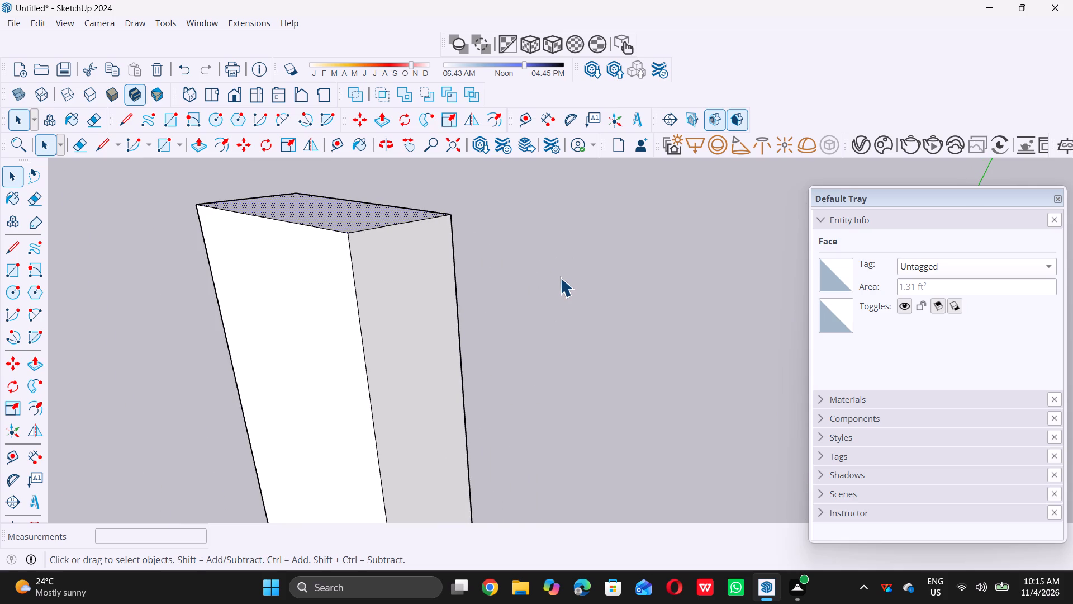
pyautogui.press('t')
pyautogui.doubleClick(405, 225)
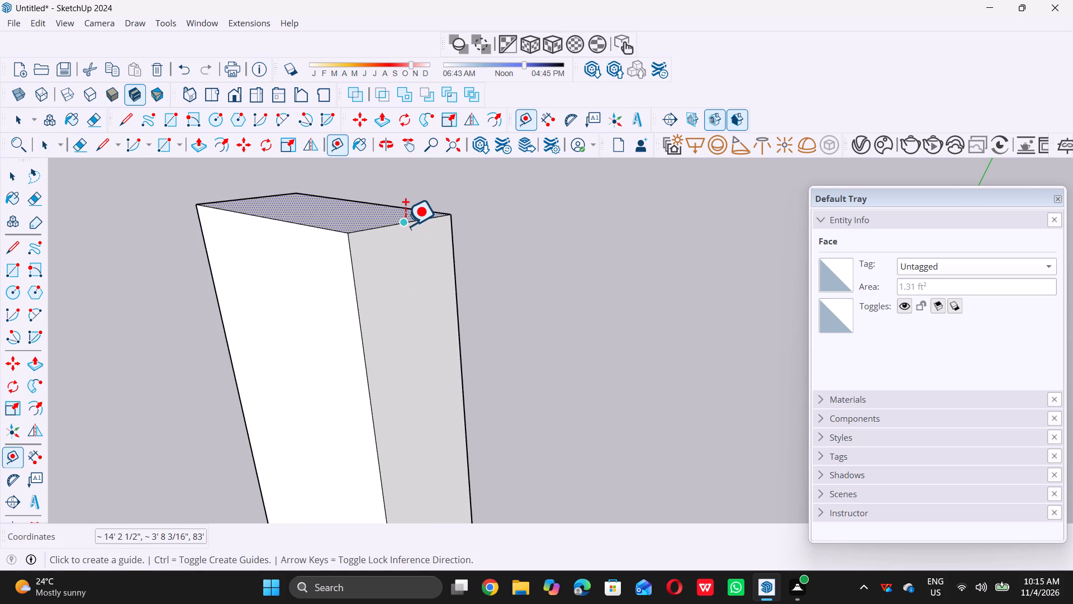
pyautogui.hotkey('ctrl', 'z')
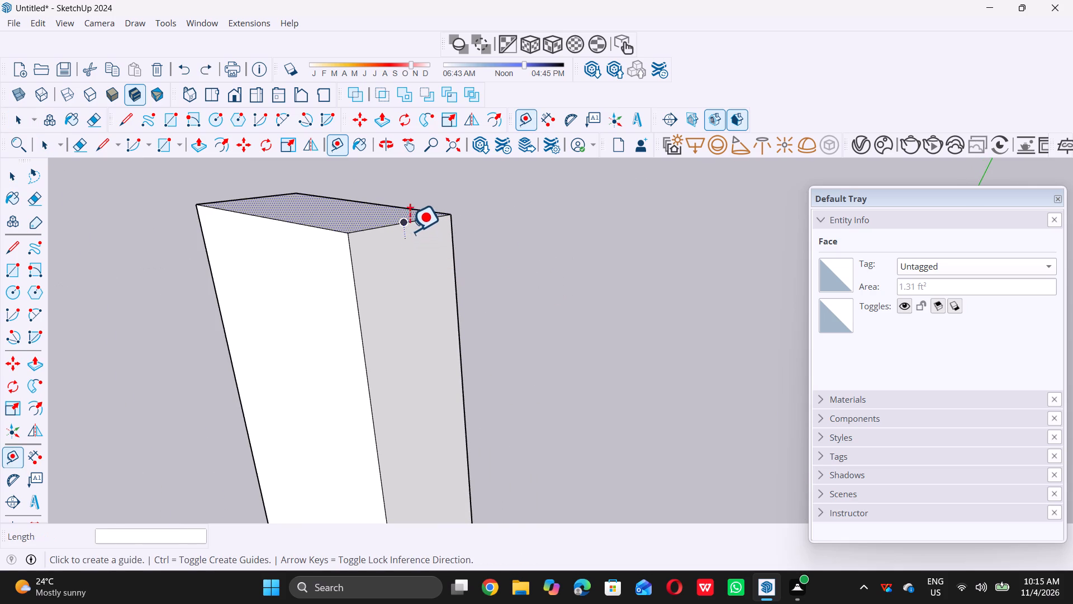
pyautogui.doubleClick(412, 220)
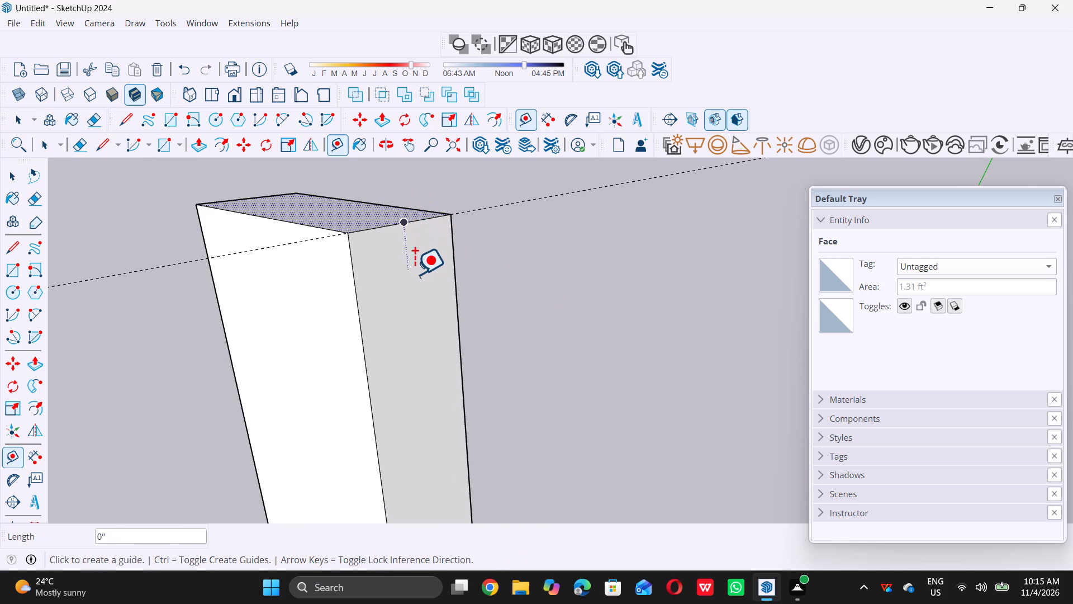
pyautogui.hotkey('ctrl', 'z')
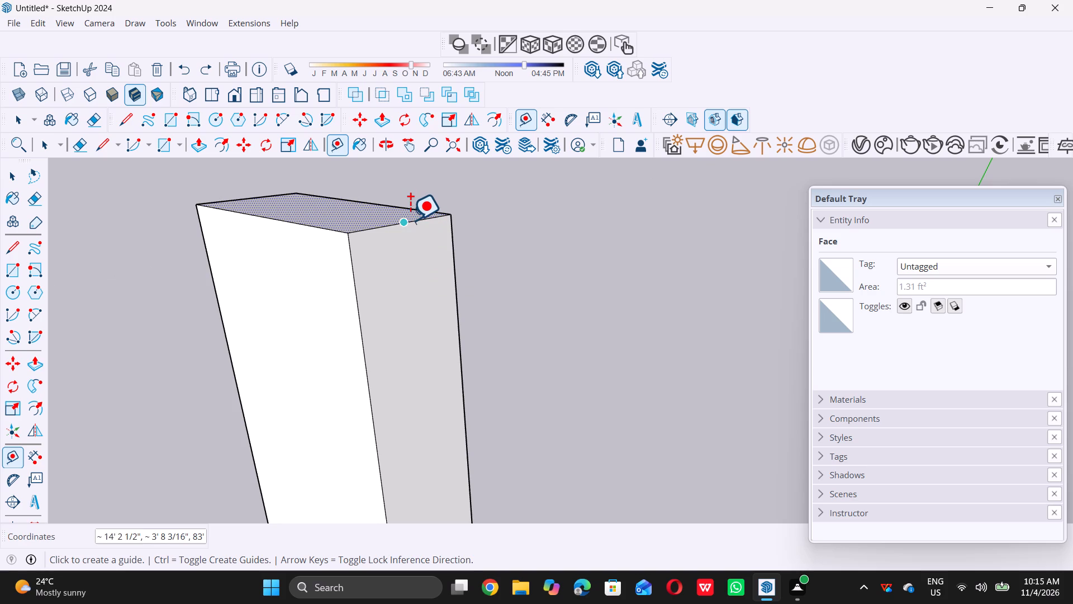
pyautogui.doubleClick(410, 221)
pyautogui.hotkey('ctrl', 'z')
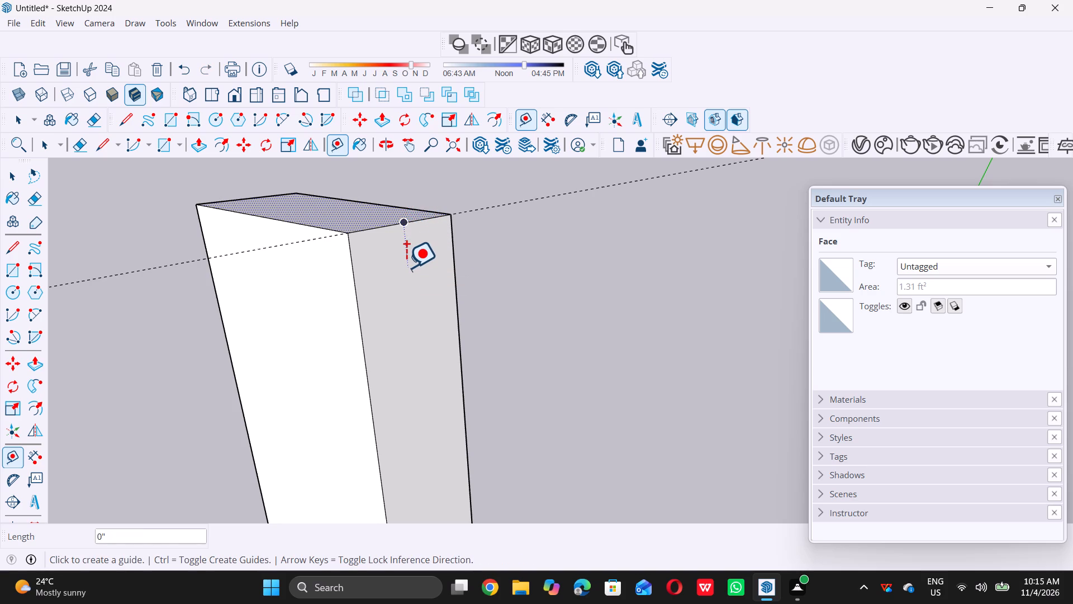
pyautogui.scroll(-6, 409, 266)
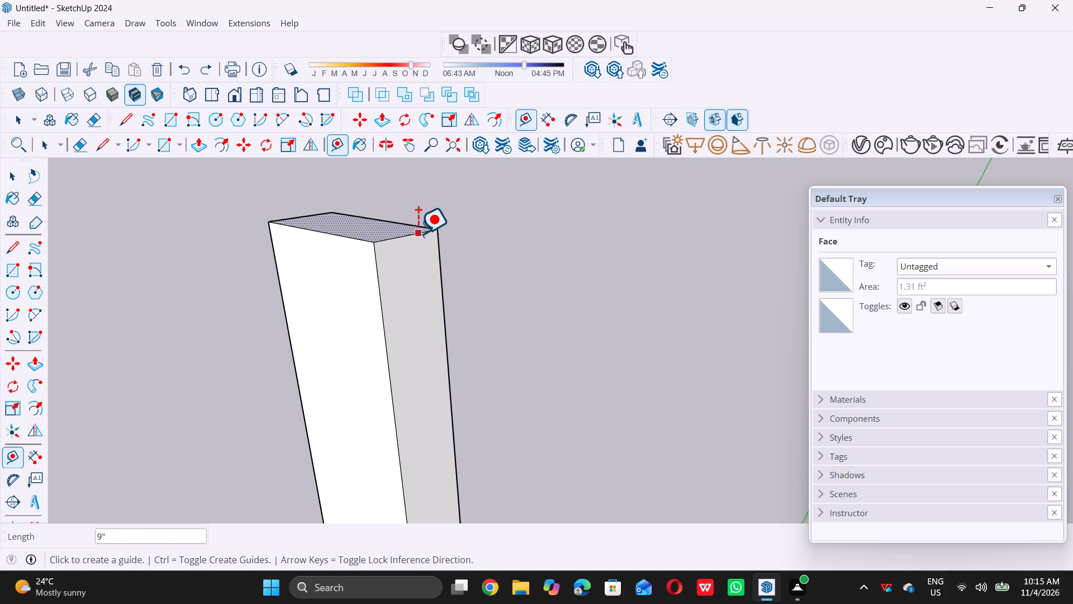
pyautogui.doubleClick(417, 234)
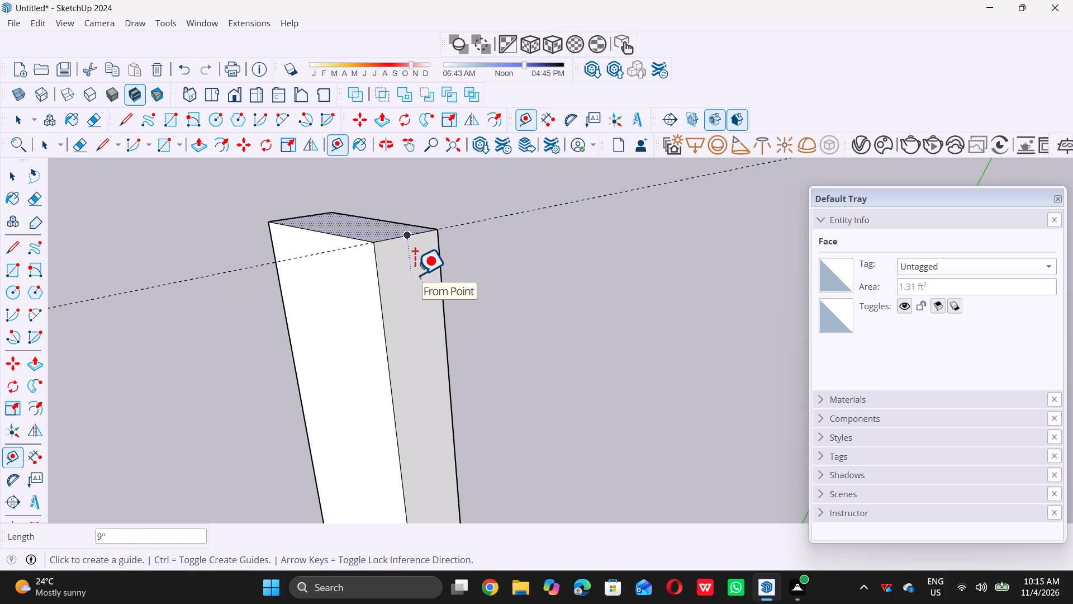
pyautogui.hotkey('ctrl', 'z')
# Place a guide 9" below the top edge of the left pillar's inner side face.
pyautogui.scroll(-9, 412, 269)
pyautogui.moveTo(420, 332); pyautogui.dragTo(406, 298, button='middle')
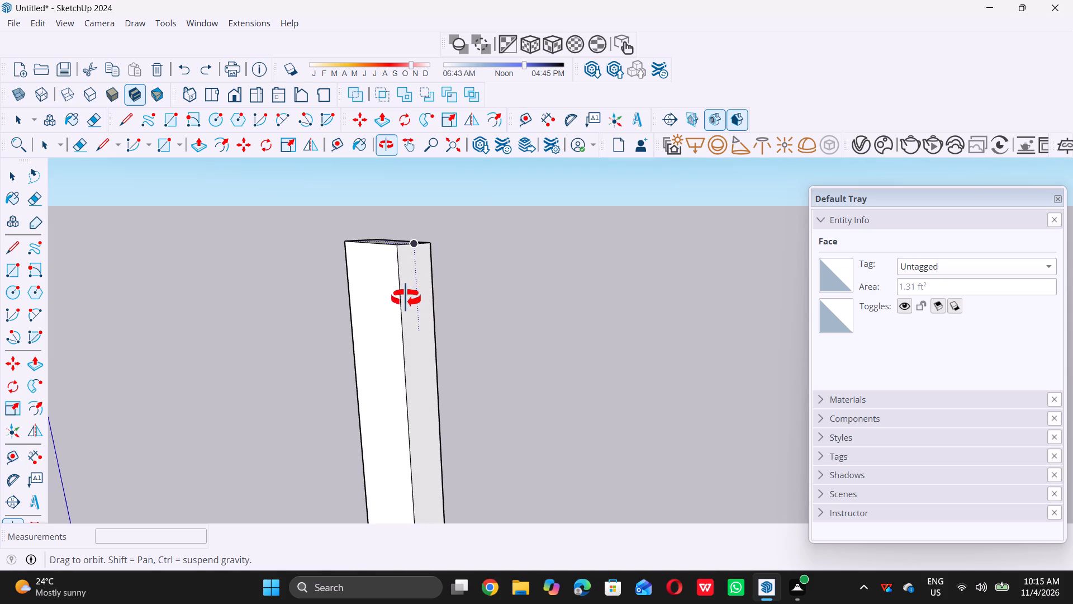
pyautogui.moveTo(406, 298); pyautogui.dragTo(403, 294, button='middle')
pyautogui.scroll(4, 410, 264)
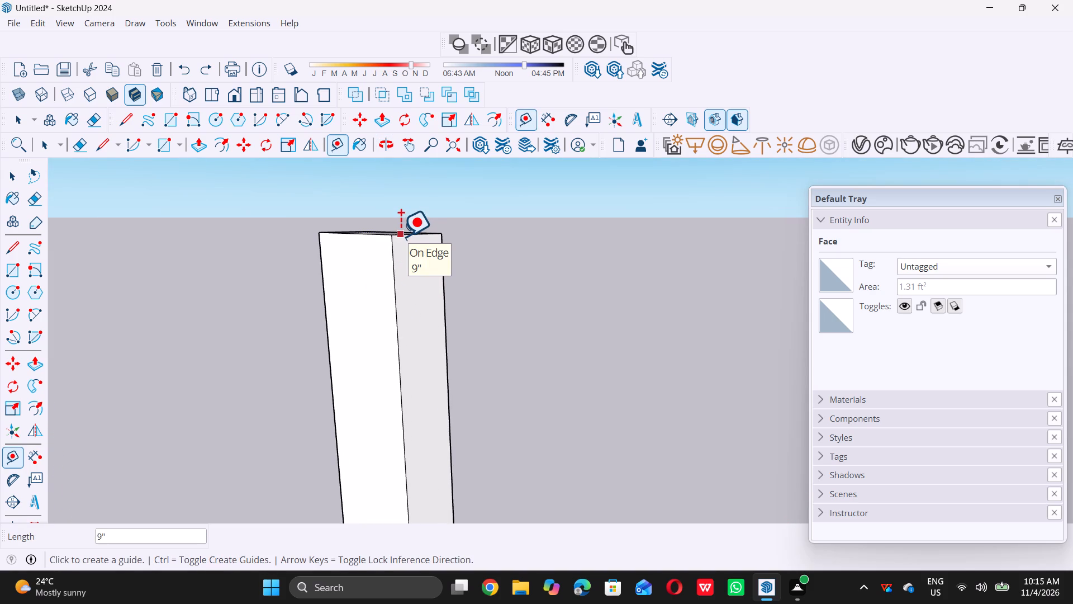
pyautogui.click(401, 236)
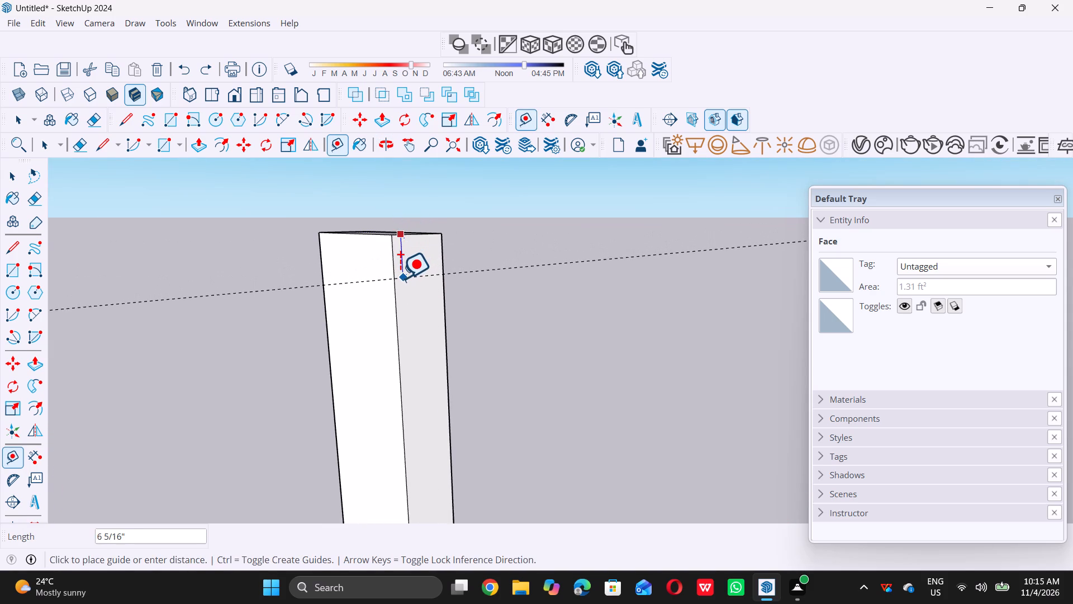
pyautogui.press('9')
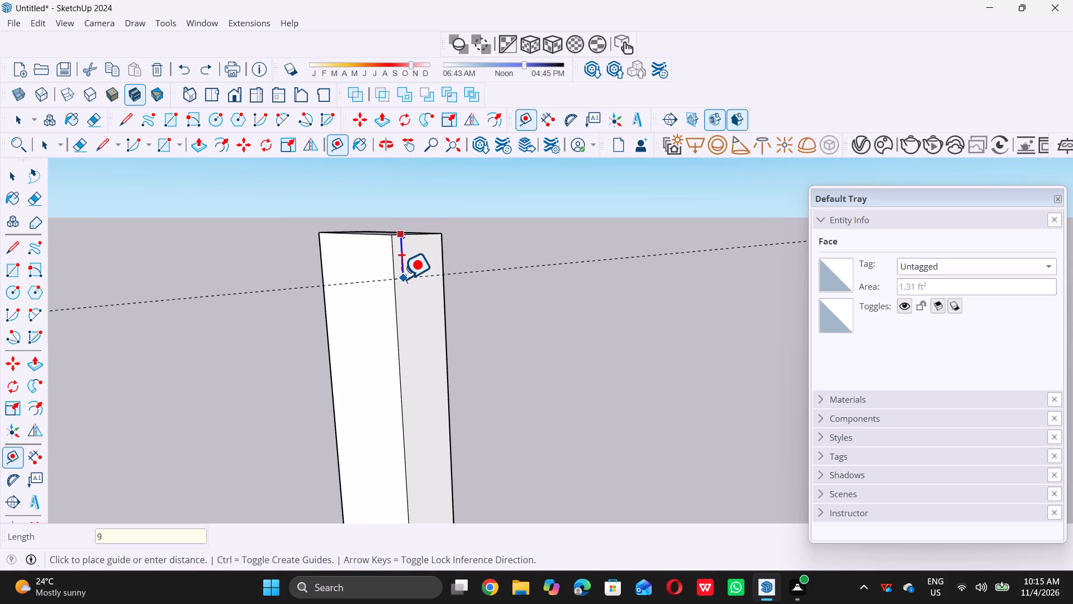
pyautogui.hotkey('shift', '"')
pyautogui.press('Return')
pyautogui.press('space')
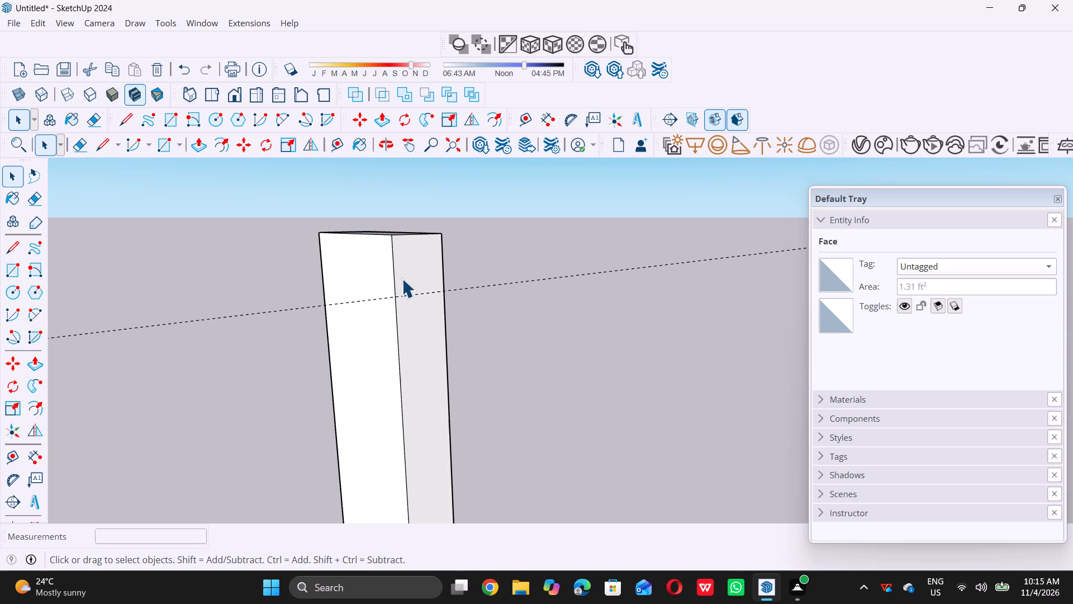
# Draw a 9" by 9" rectangle on the left pillar's inner side face, from the guide up to the opposite top corner.
pyautogui.write('R')
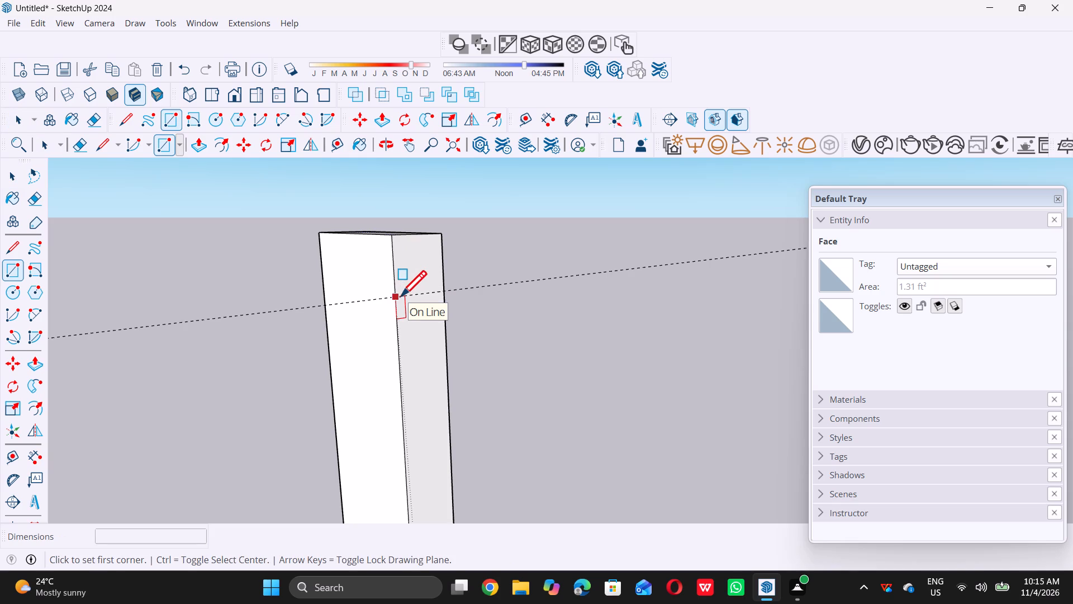
pyautogui.doubleClick(401, 296)
pyautogui.doubleClick(440, 234)
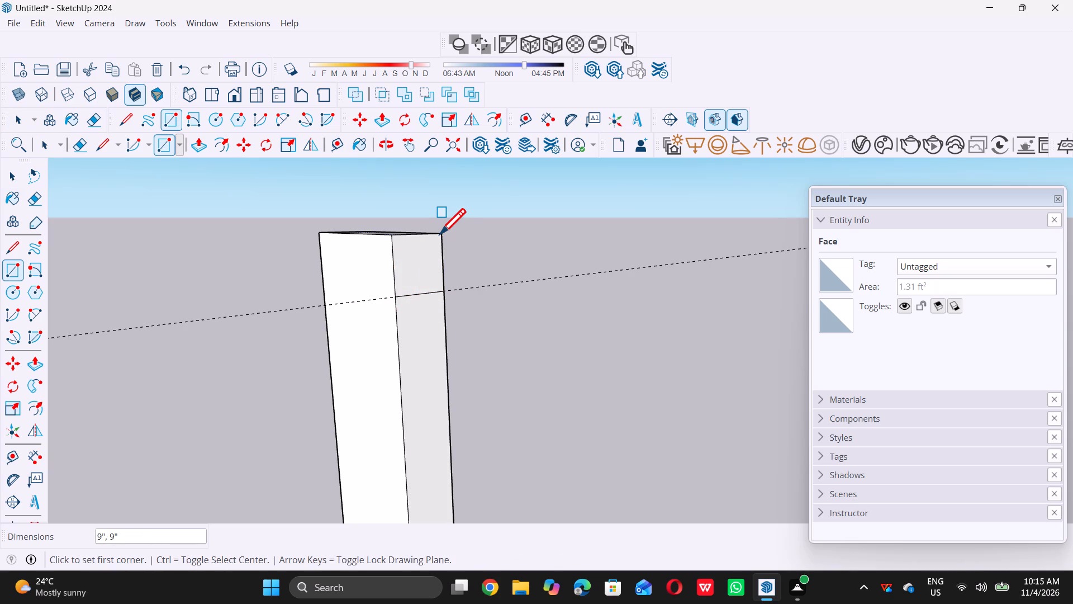
pyautogui.press('space')
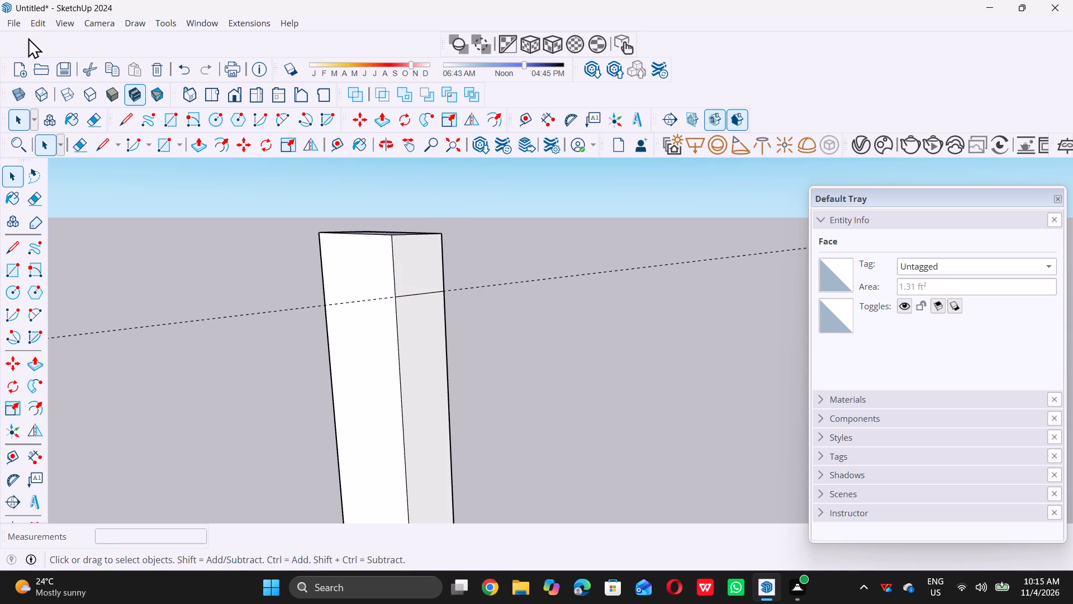
# Delete all guides in the model.
pyautogui.tripleClick(39, 22)
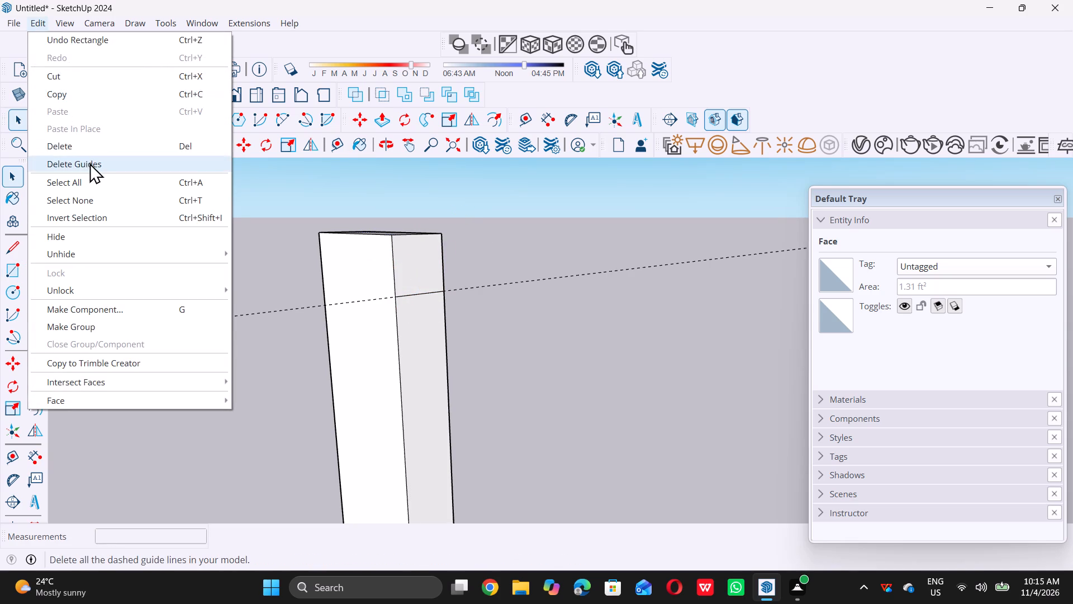
pyautogui.click(89, 163)
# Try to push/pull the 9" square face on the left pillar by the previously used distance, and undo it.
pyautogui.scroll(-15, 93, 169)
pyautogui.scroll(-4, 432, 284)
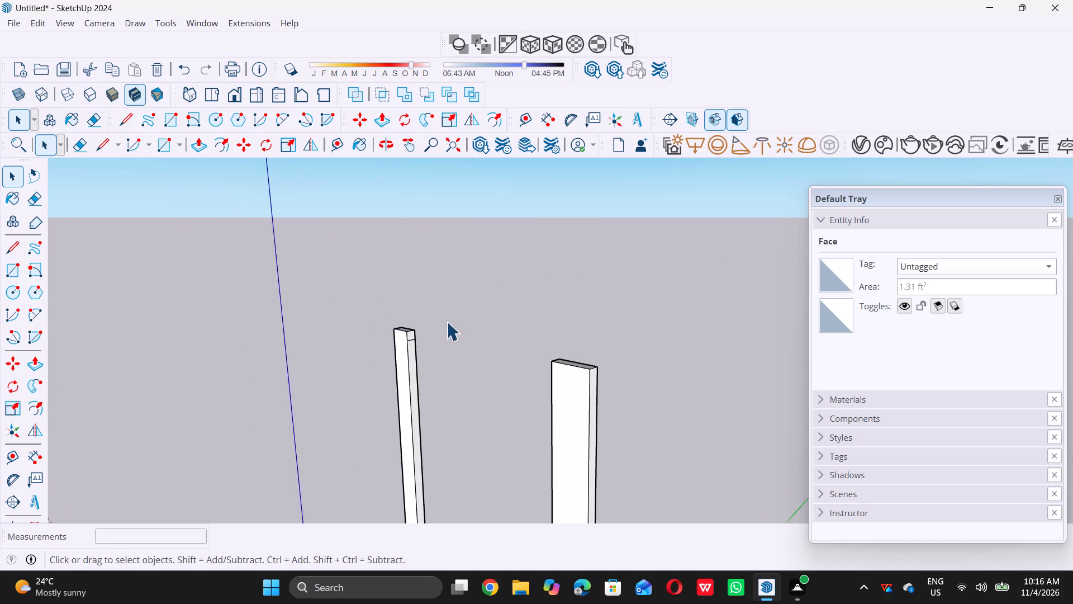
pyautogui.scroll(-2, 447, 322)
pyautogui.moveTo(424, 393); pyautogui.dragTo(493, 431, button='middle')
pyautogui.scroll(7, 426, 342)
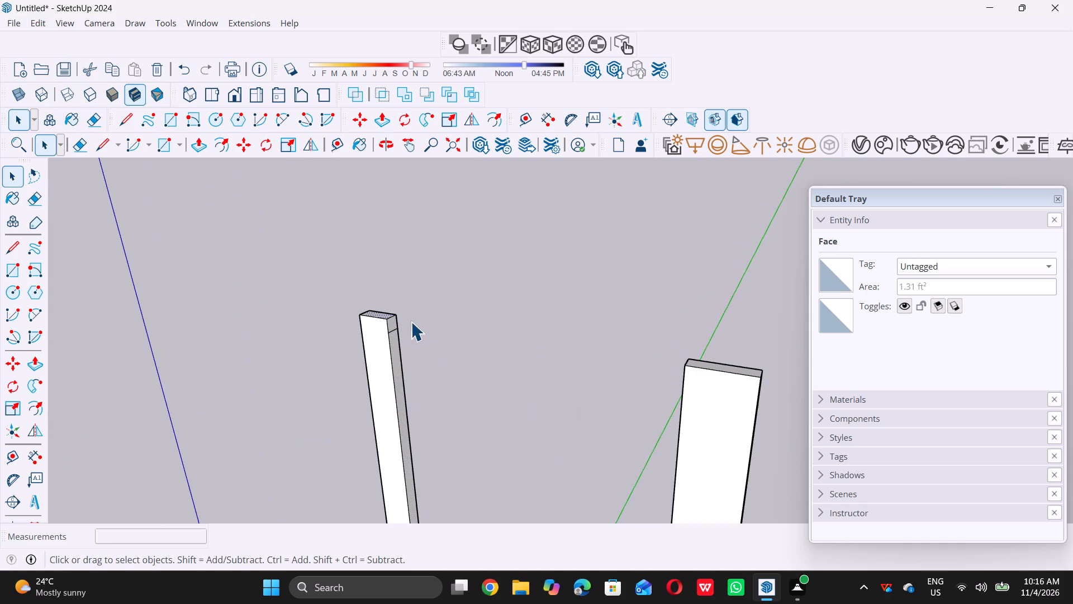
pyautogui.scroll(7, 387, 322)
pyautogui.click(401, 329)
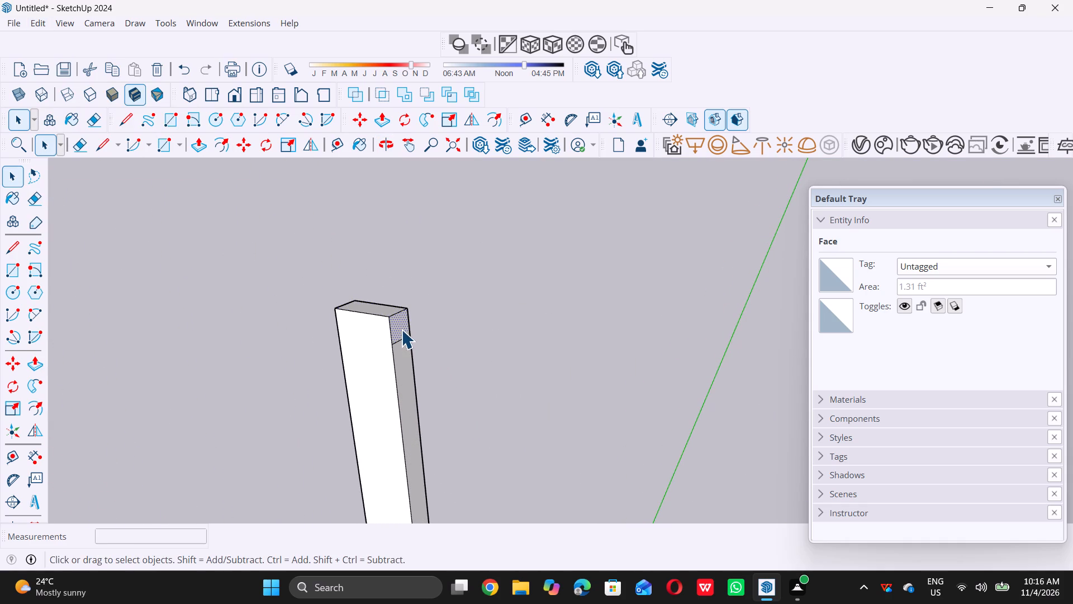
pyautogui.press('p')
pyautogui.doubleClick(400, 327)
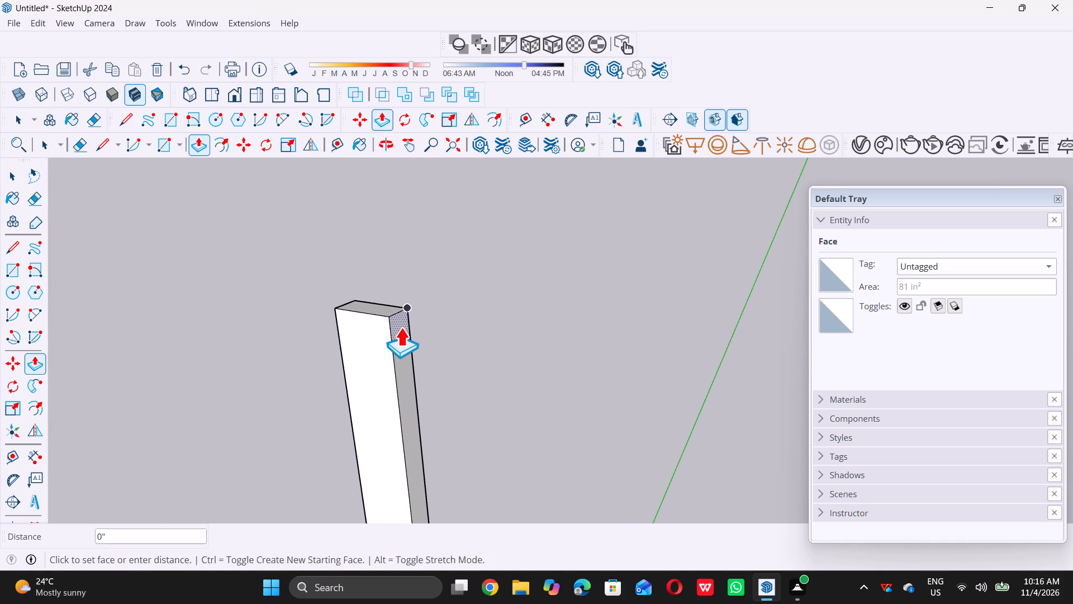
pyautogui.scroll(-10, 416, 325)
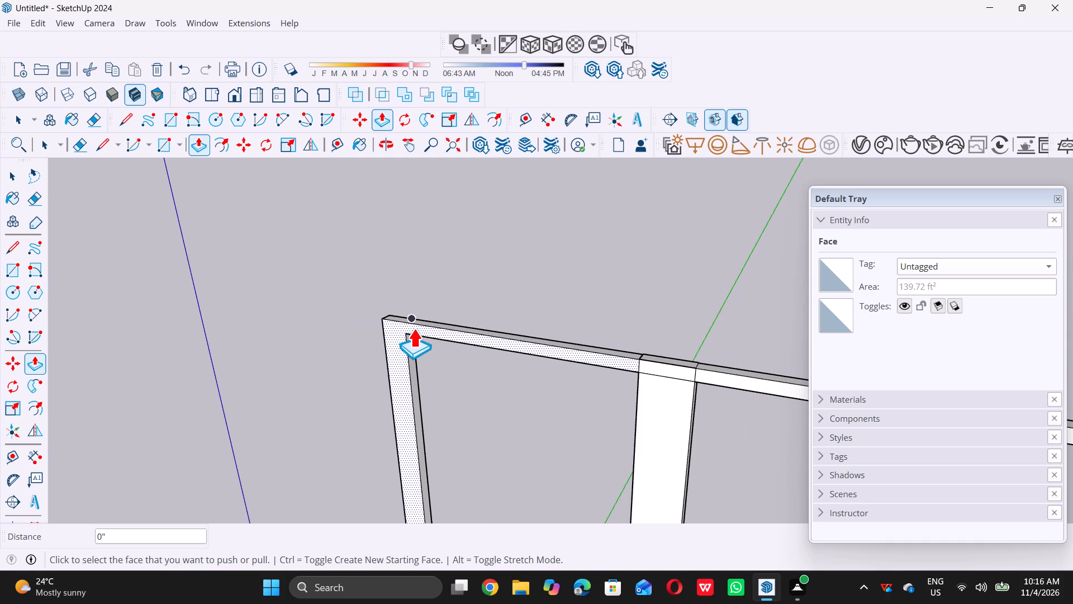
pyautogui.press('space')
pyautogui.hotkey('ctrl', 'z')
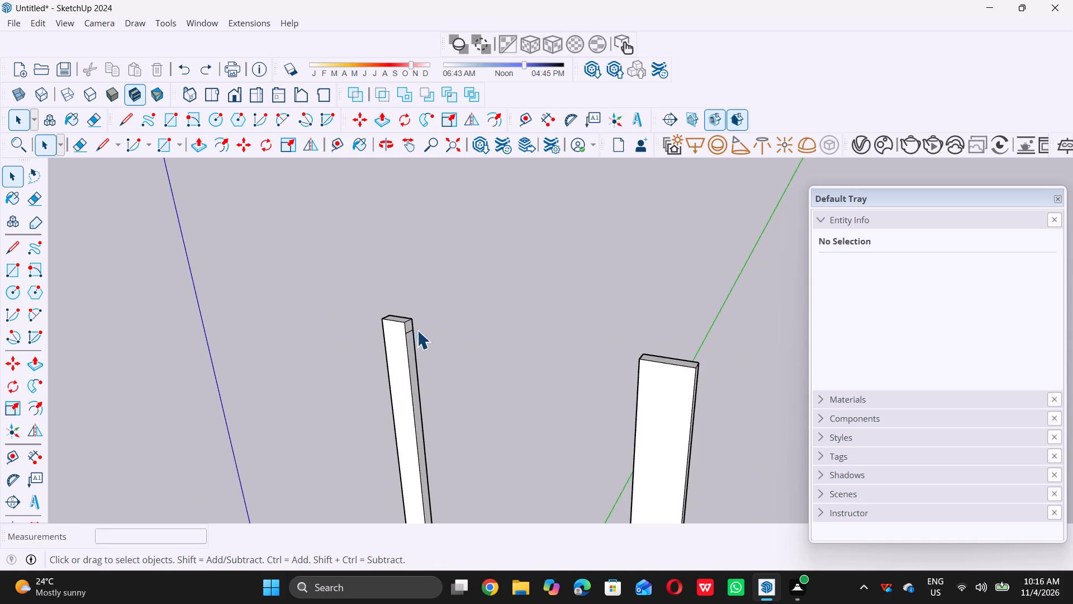
# Push/pull the 9" square face 15' 3" across to the right pillar to form a top beam.
pyautogui.scroll(10, 416, 325)
pyautogui.click(396, 328)
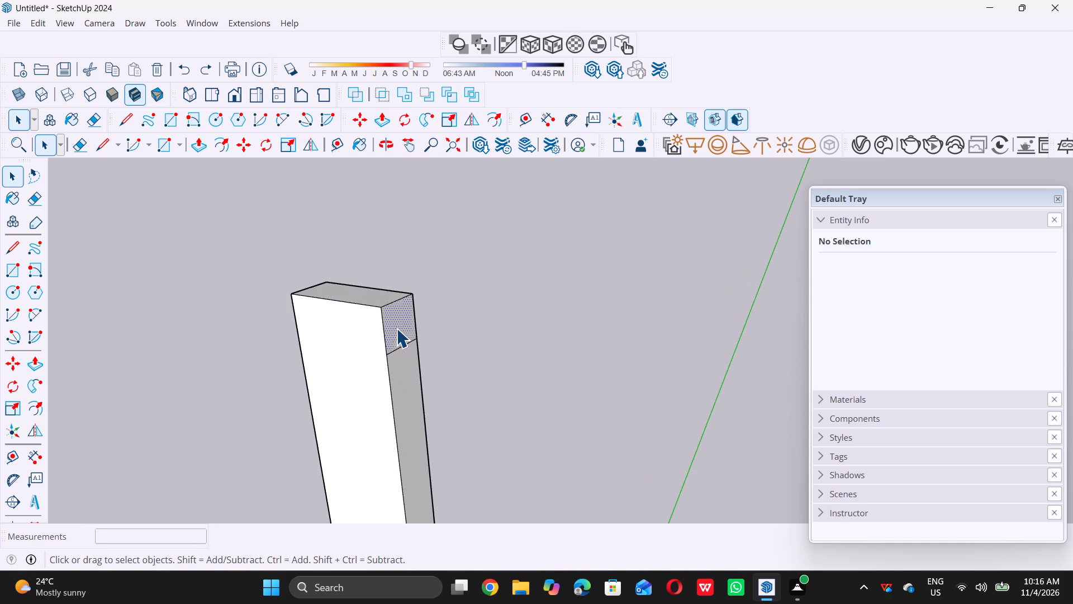
pyautogui.press('p')
pyautogui.click(398, 327)
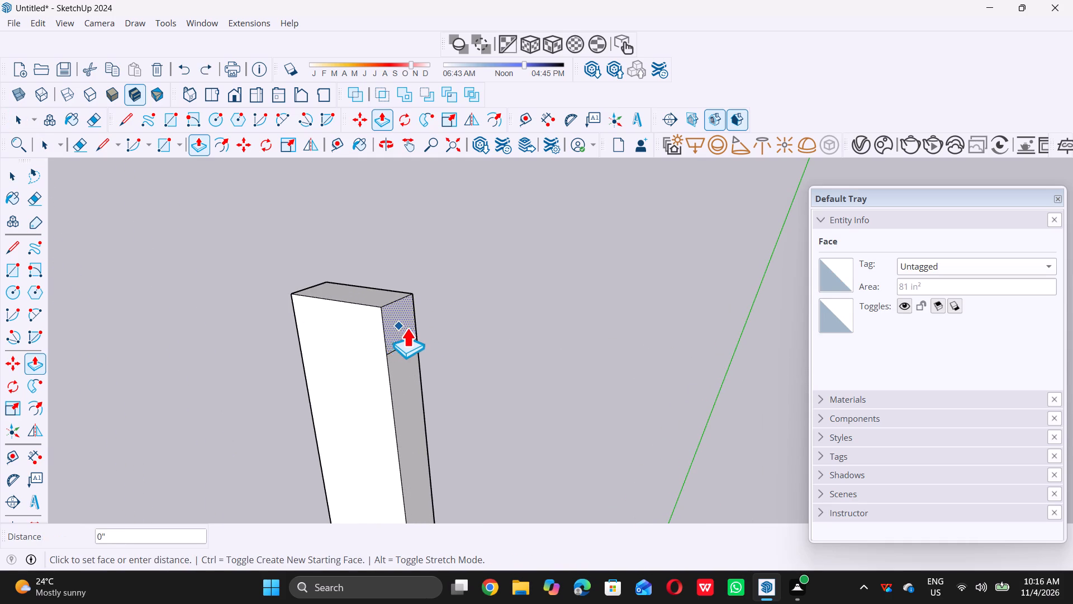
pyautogui.scroll(-18, 415, 339)
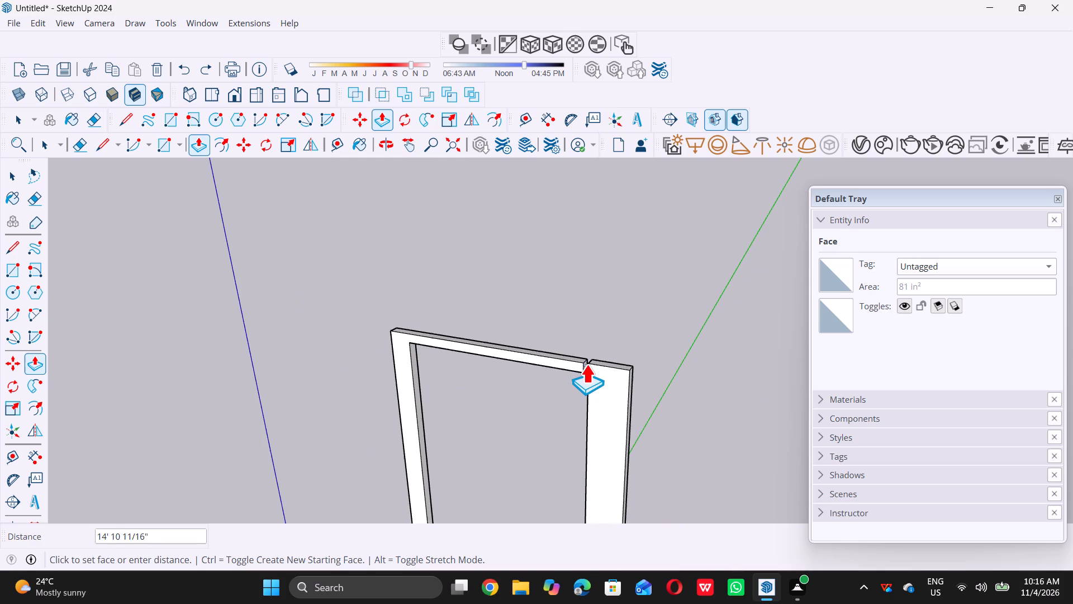
pyautogui.scroll(9, 588, 366)
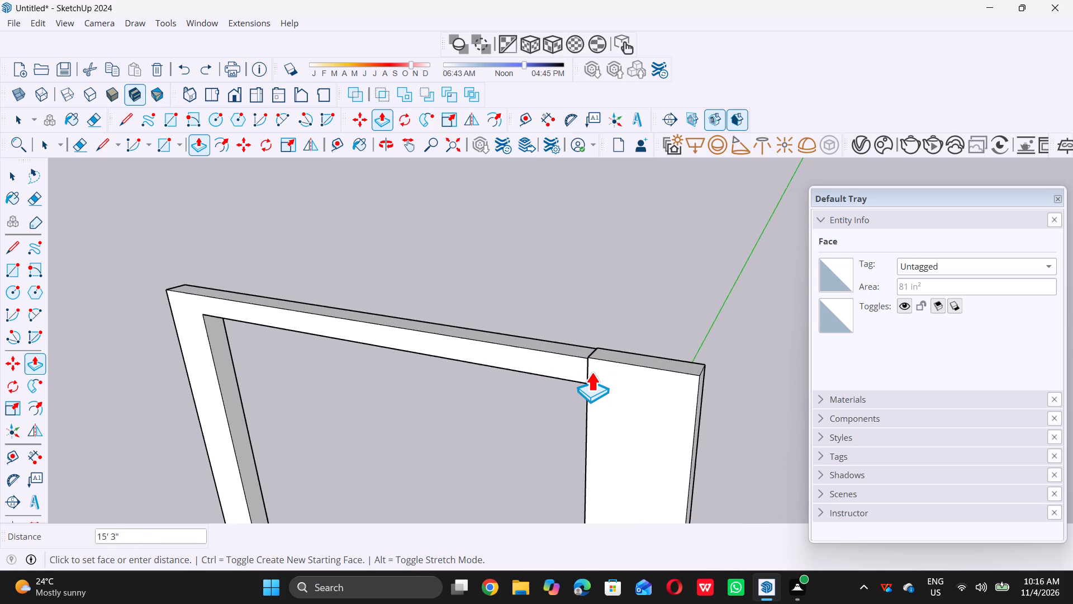
pyautogui.doubleClick(591, 372)
pyautogui.press('space')
# Lower the right pillar's top face by 5/16" with Push/Pull, level with the top of the beam.
pyautogui.scroll(-8, 558, 385)
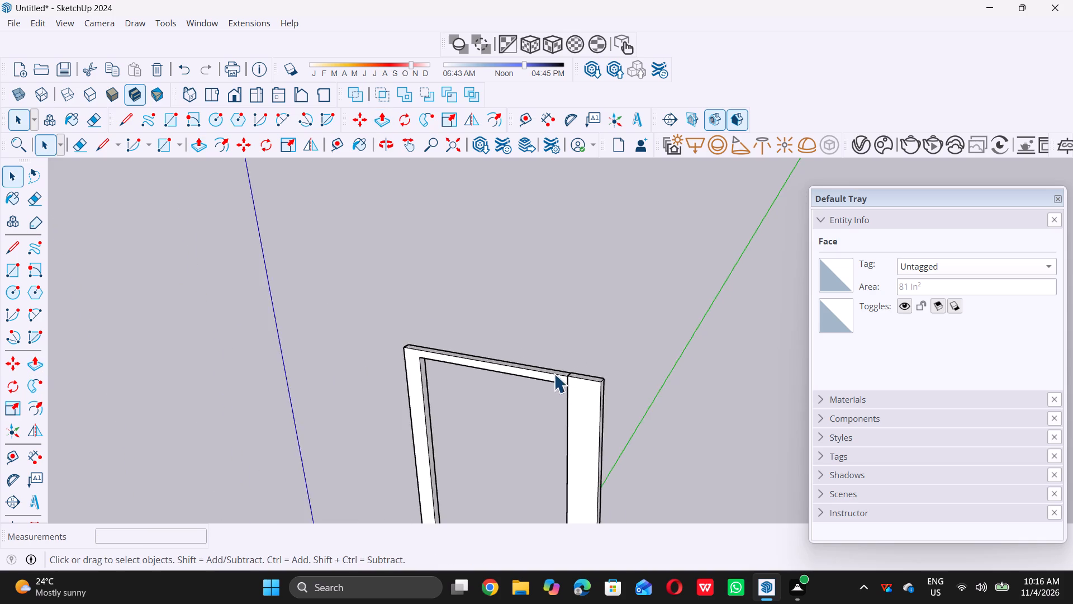
pyautogui.scroll(-4, 554, 374)
pyautogui.moveTo(554, 412); pyautogui.dragTo(645, 377, button='middle')
pyautogui.scroll(7, 591, 385)
pyautogui.scroll(6, 524, 393)
pyautogui.moveTo(675, 322); pyautogui.dragTo(691, 387, button='middle')
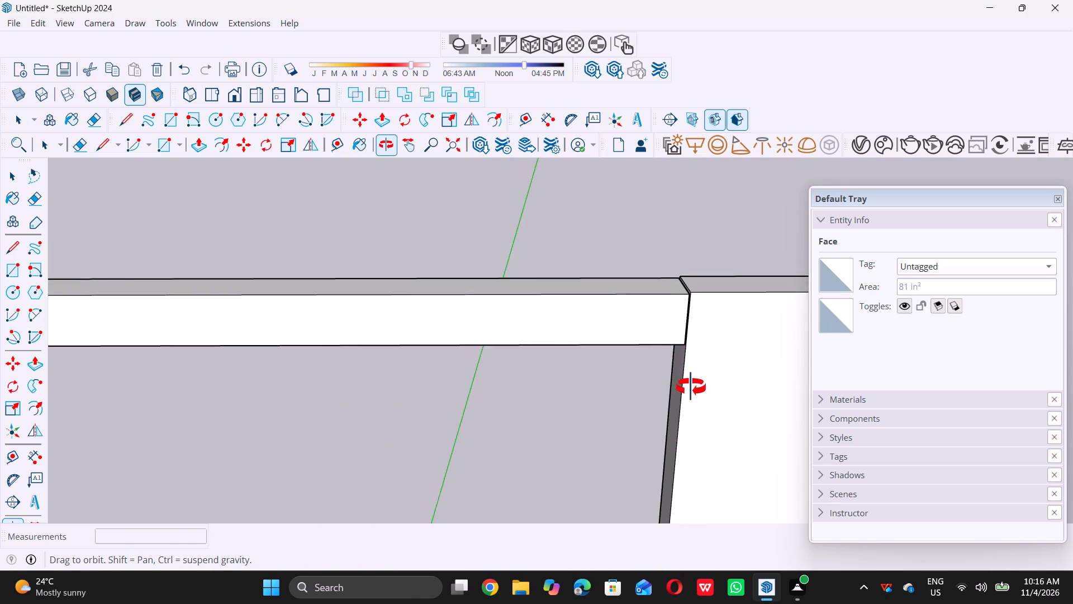
pyautogui.moveTo(691, 387); pyautogui.dragTo(700, 400, button='middle')
pyautogui.scroll(14, 687, 330)
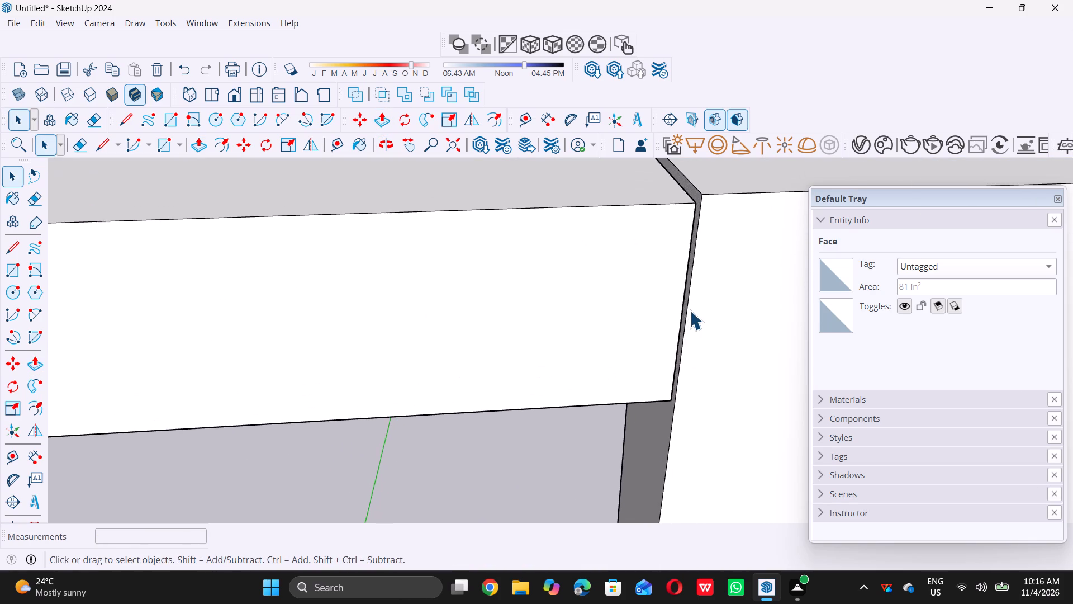
pyautogui.scroll(-19, 652, 325)
pyautogui.scroll(6, 600, 341)
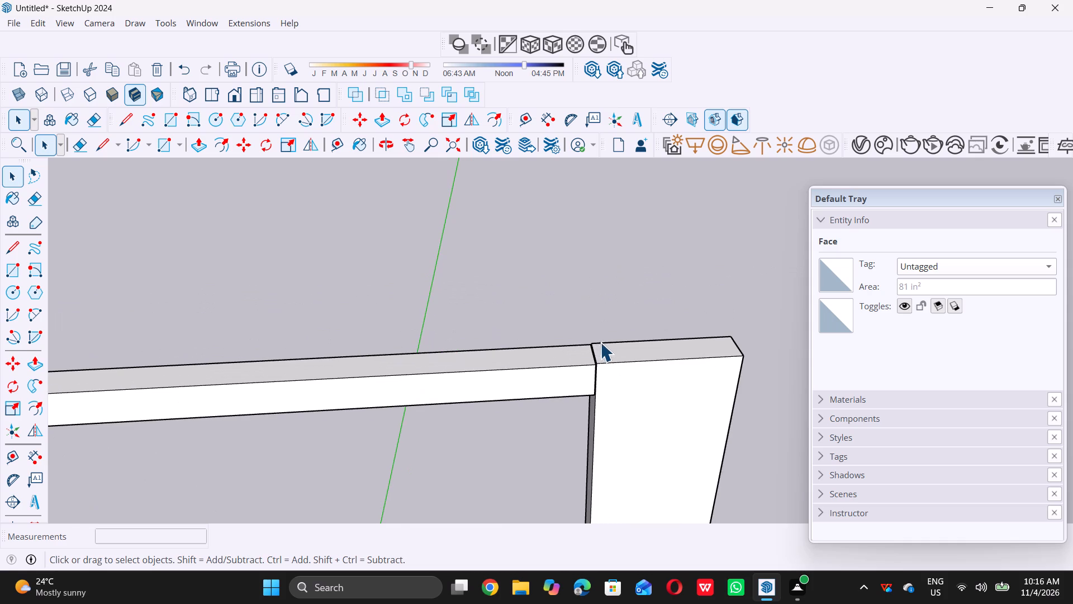
pyautogui.scroll(7, 603, 361)
pyautogui.doubleClick(606, 350)
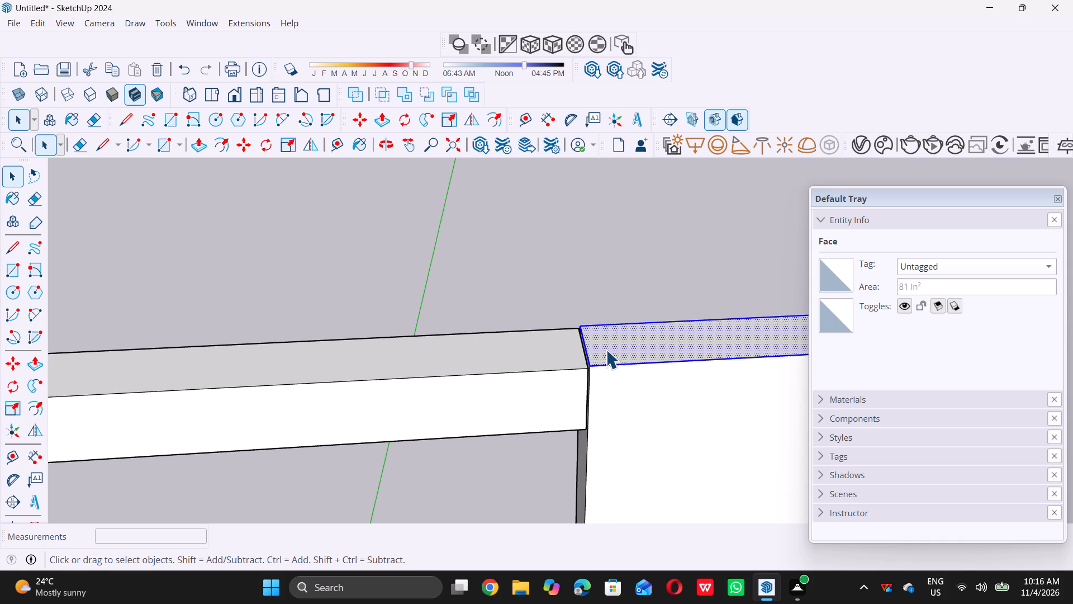
pyautogui.press('p')
pyautogui.scroll(5, 608, 344)
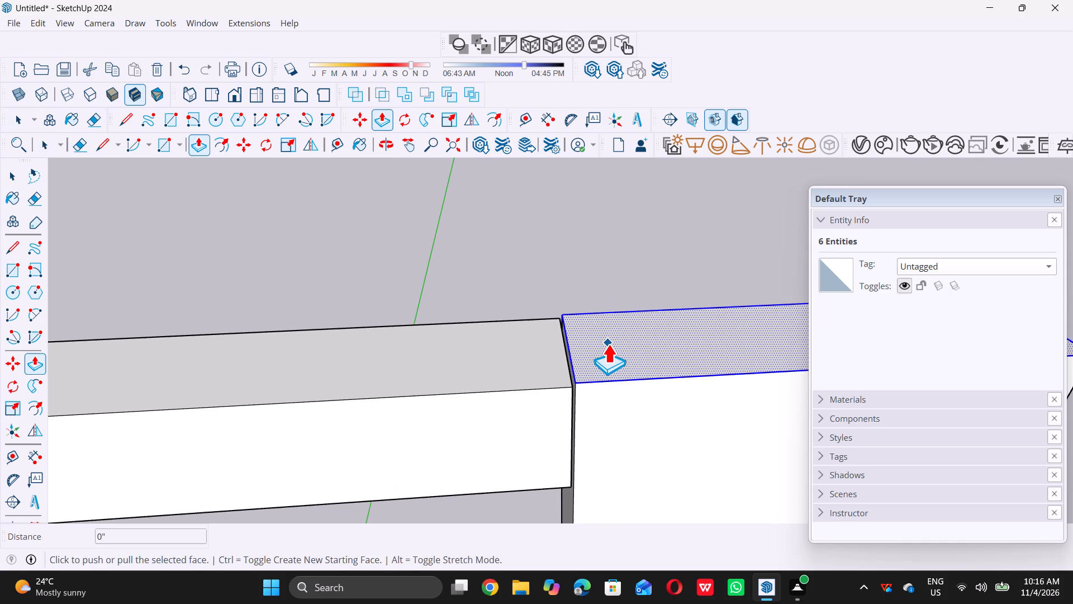
pyautogui.click(605, 346)
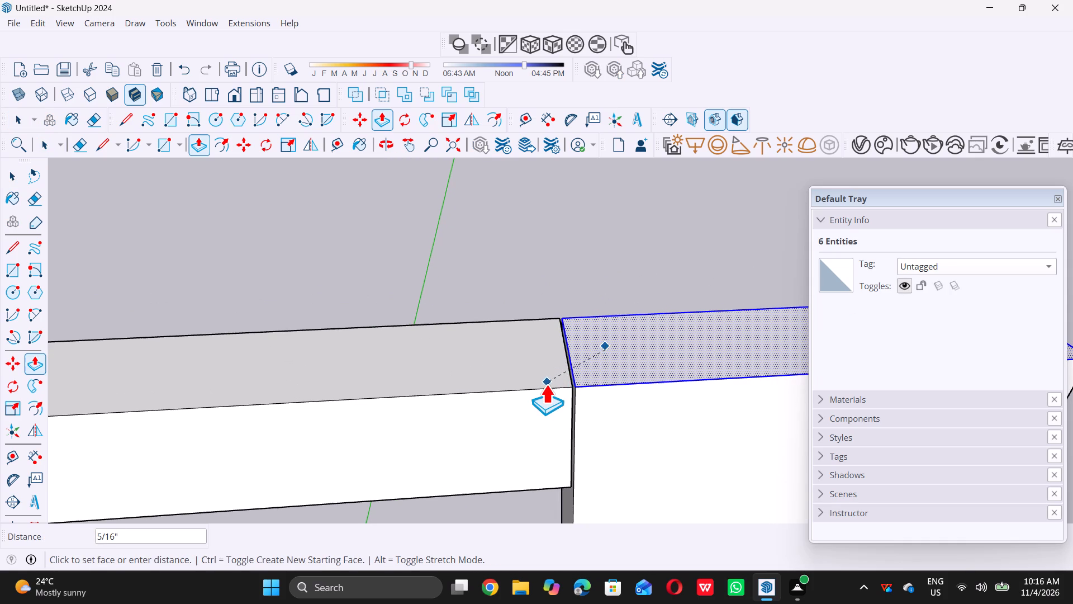
pyautogui.doubleClick(544, 387)
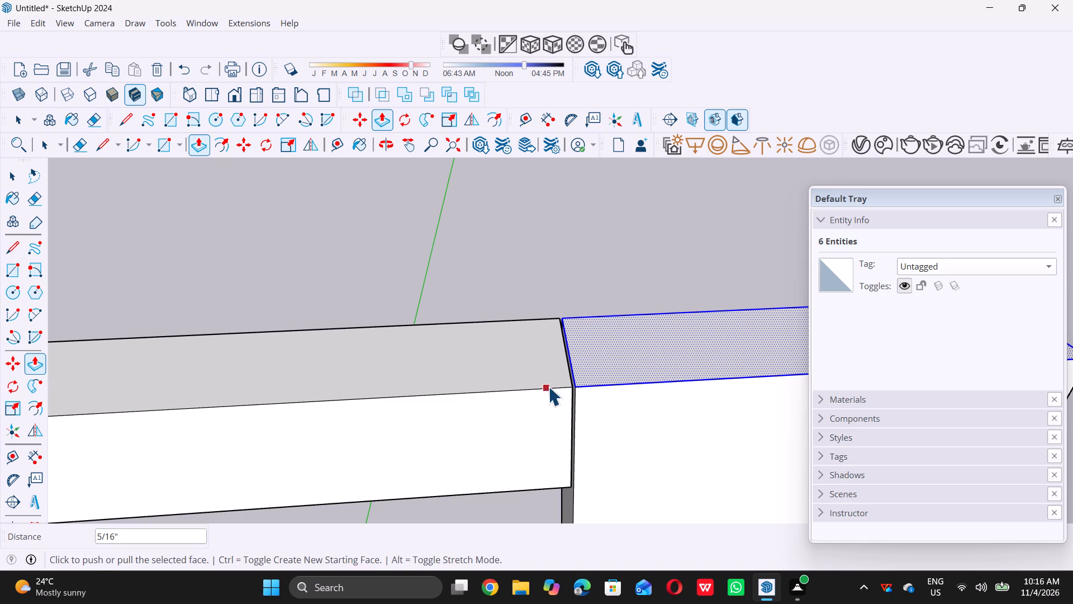
pyautogui.press('space')
pyautogui.doubleClick(590, 263)
# Examine the joint between the beam's end and the right pillar from front, back and close up.
pyautogui.scroll(-11, 589, 261)
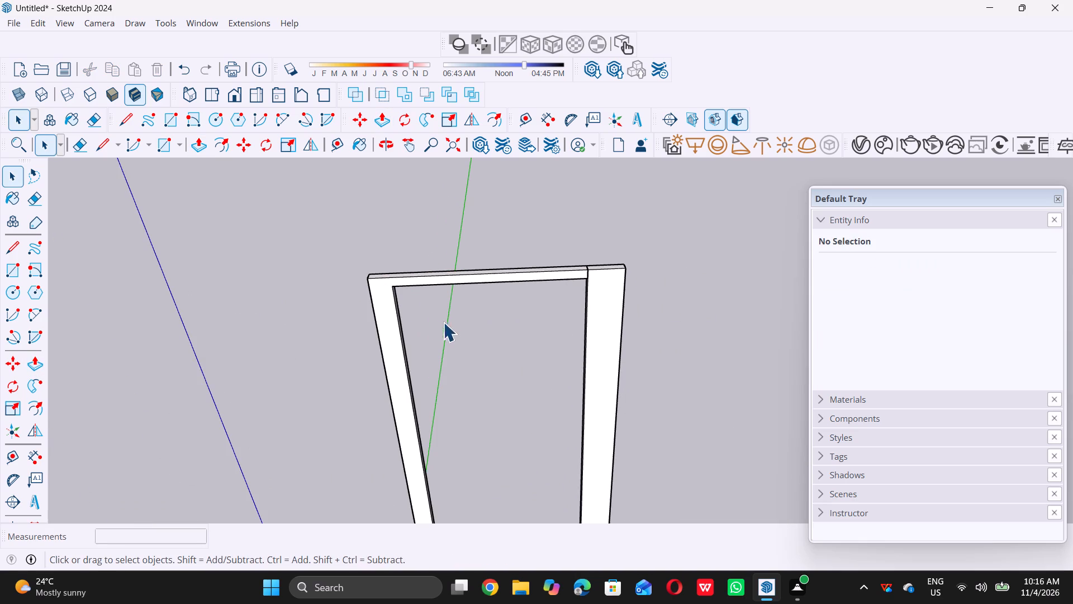
pyautogui.moveTo(360, 327); pyautogui.dragTo(576, 286, button='middle')
pyautogui.scroll(10, 554, 282)
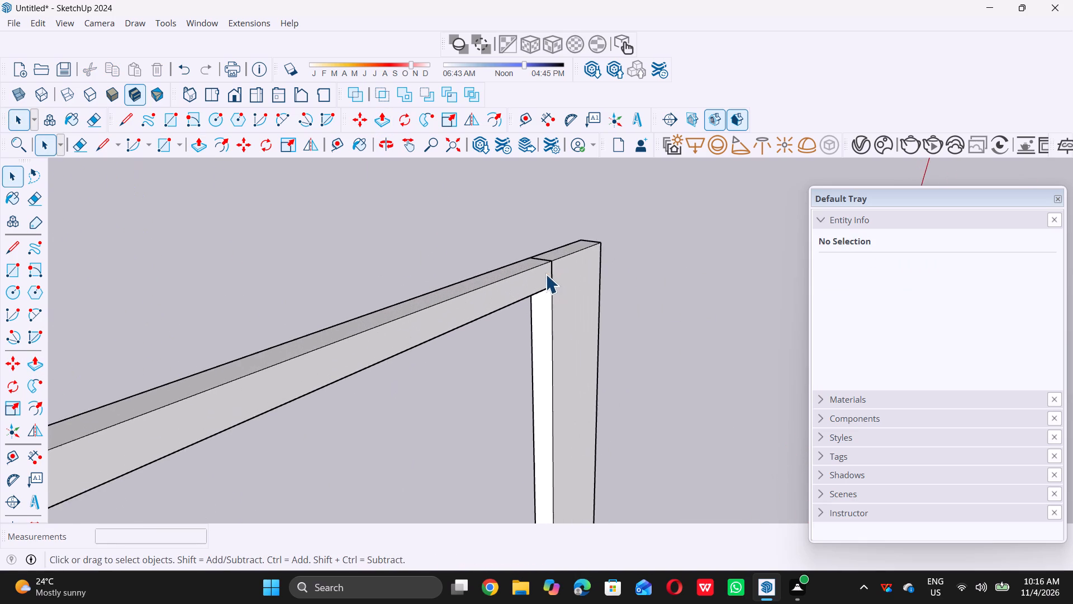
pyautogui.scroll(20, 545, 274)
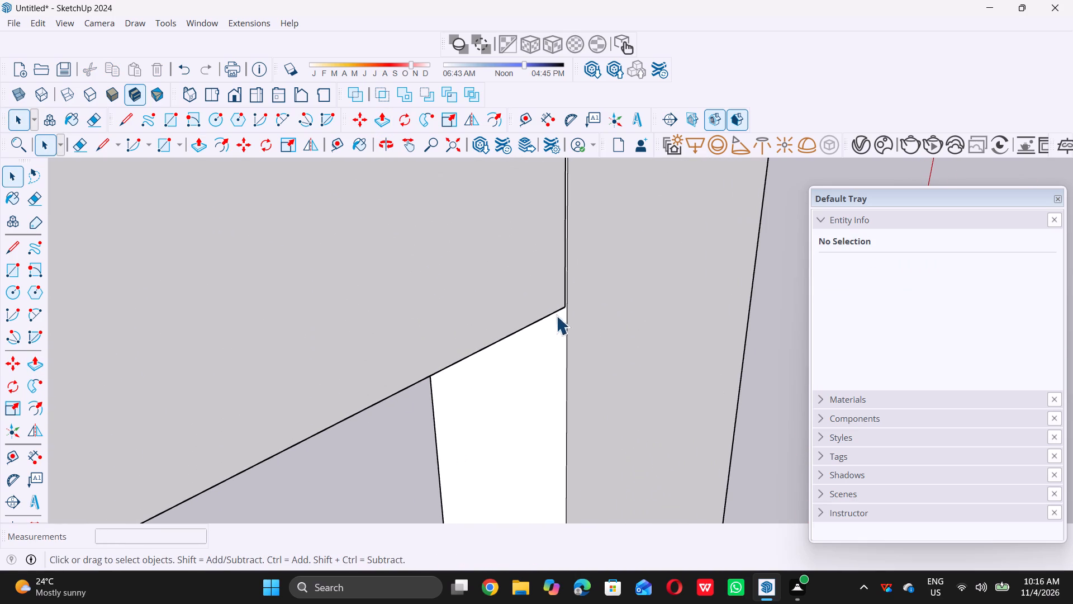
pyautogui.scroll(6, 564, 296)
pyautogui.scroll(-18, 556, 286)
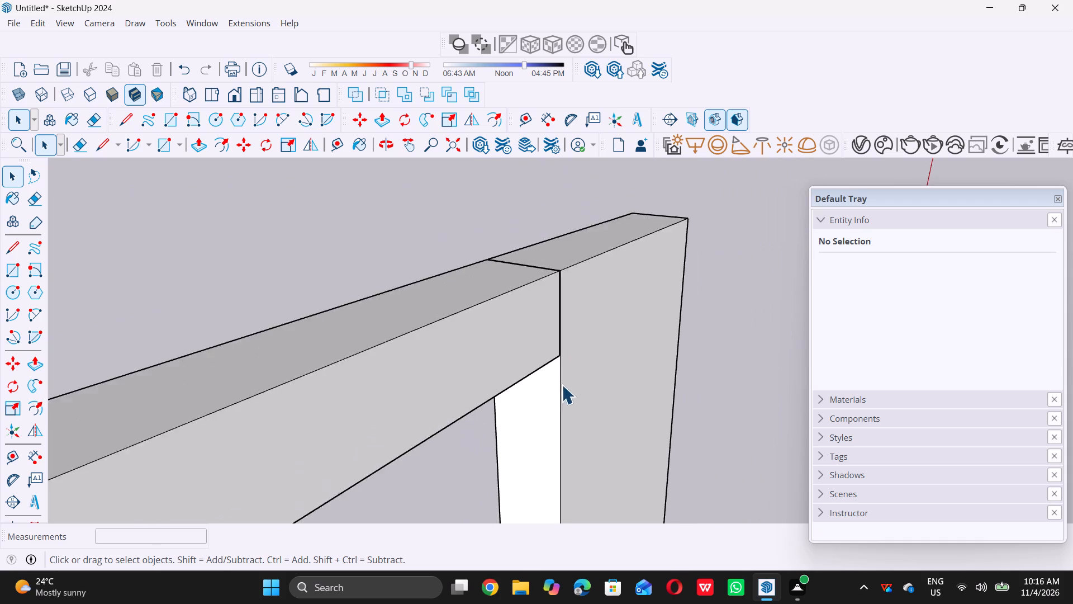
pyautogui.moveTo(512, 260); pyautogui.dragTo(626, 322, button='middle')
pyautogui.moveTo(443, 366); pyautogui.dragTo(604, 240, button='middle')
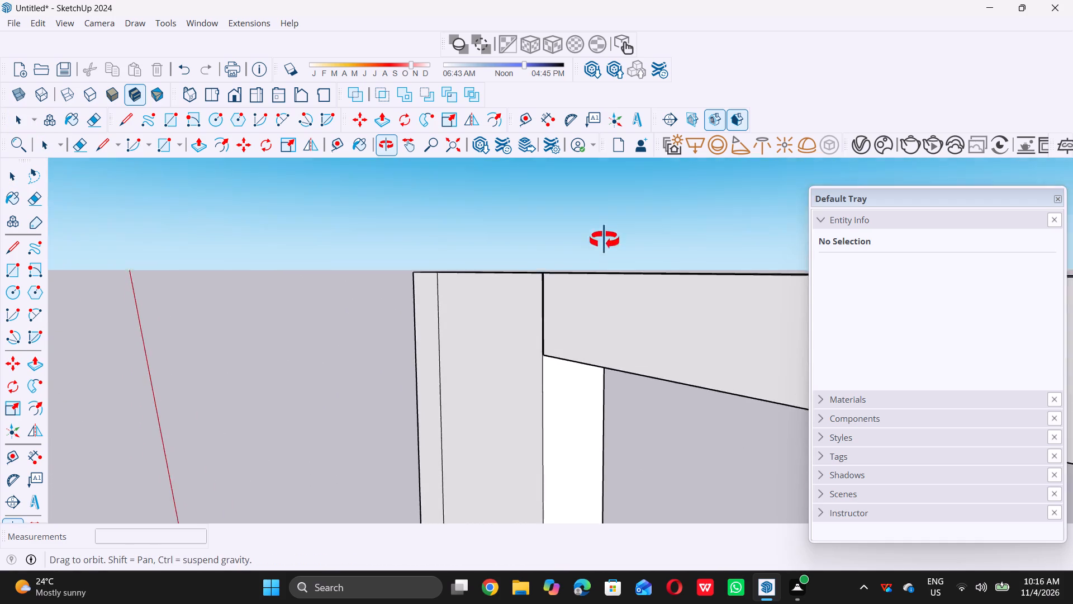
pyautogui.moveTo(604, 240); pyautogui.dragTo(604, 239, button='middle')
pyautogui.middleClick(604, 239)
pyautogui.moveTo(562, 308); pyautogui.dragTo(587, 343, button='middle')
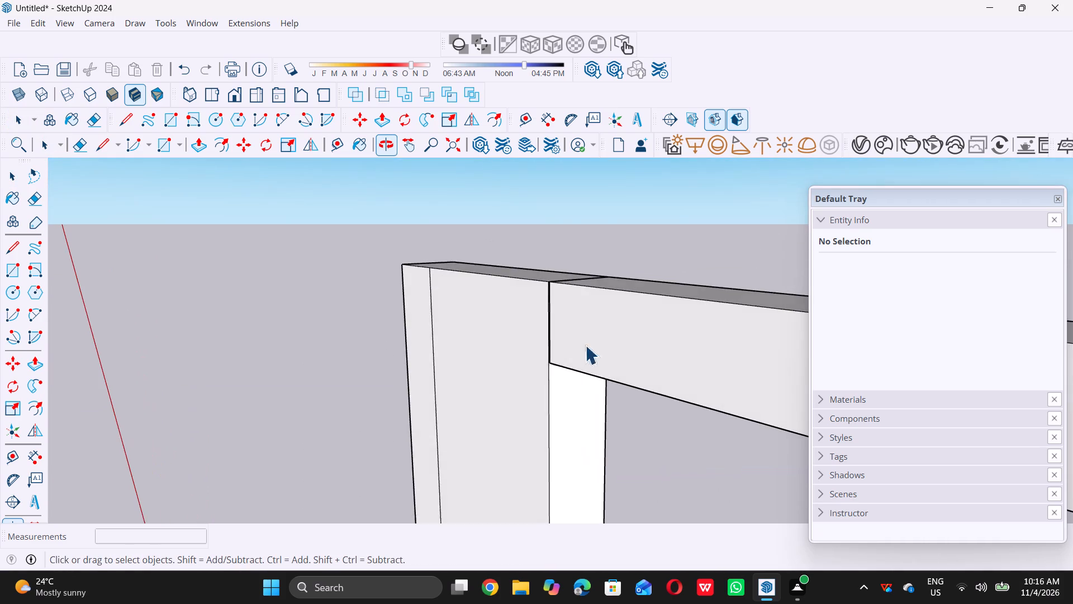
pyautogui.scroll(20, 553, 357)
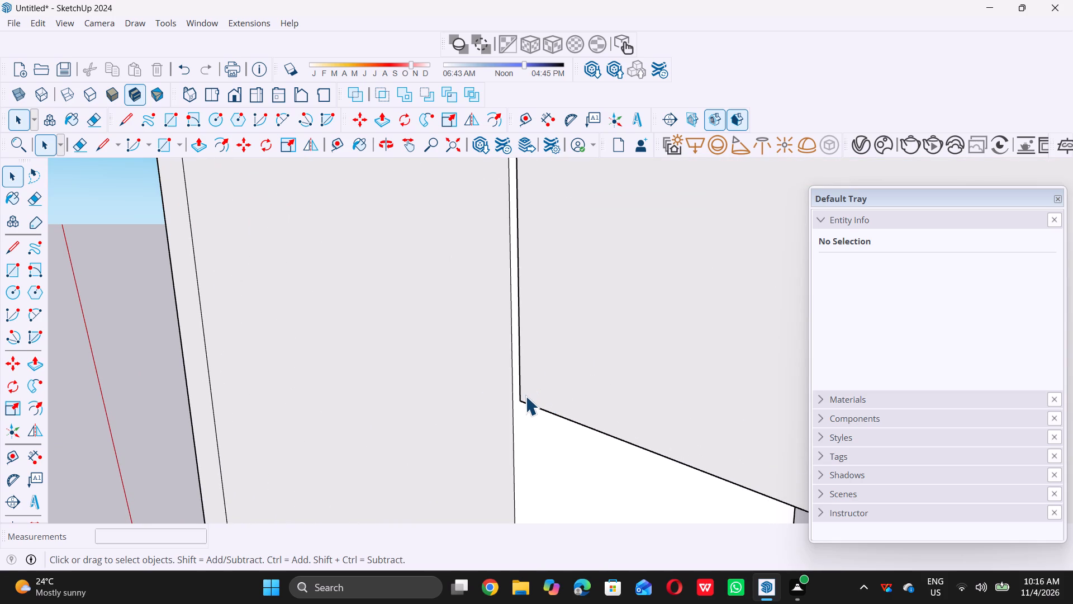
pyautogui.scroll(8, 525, 396)
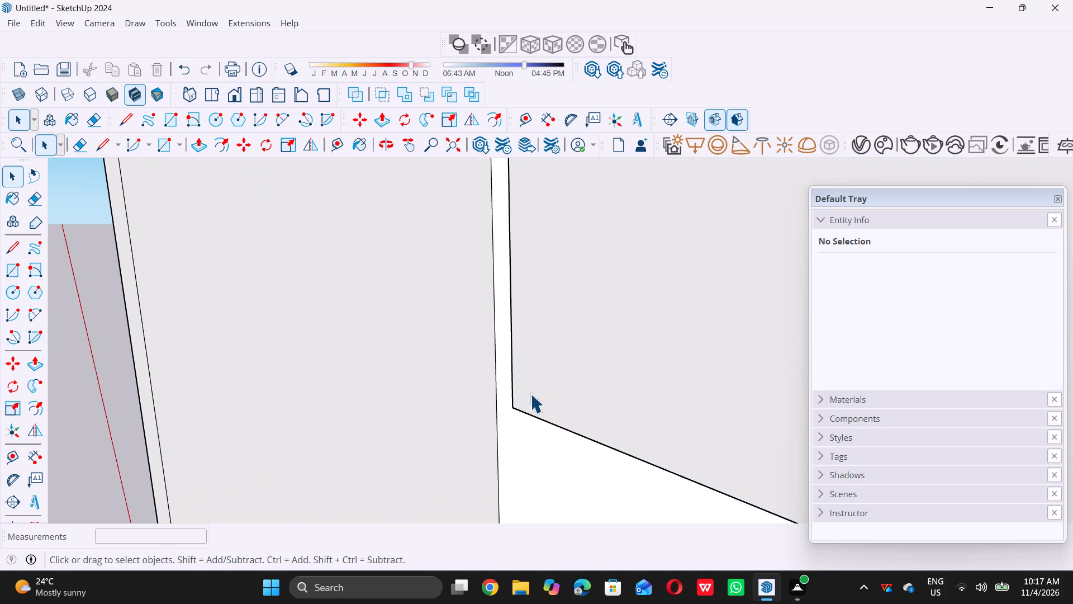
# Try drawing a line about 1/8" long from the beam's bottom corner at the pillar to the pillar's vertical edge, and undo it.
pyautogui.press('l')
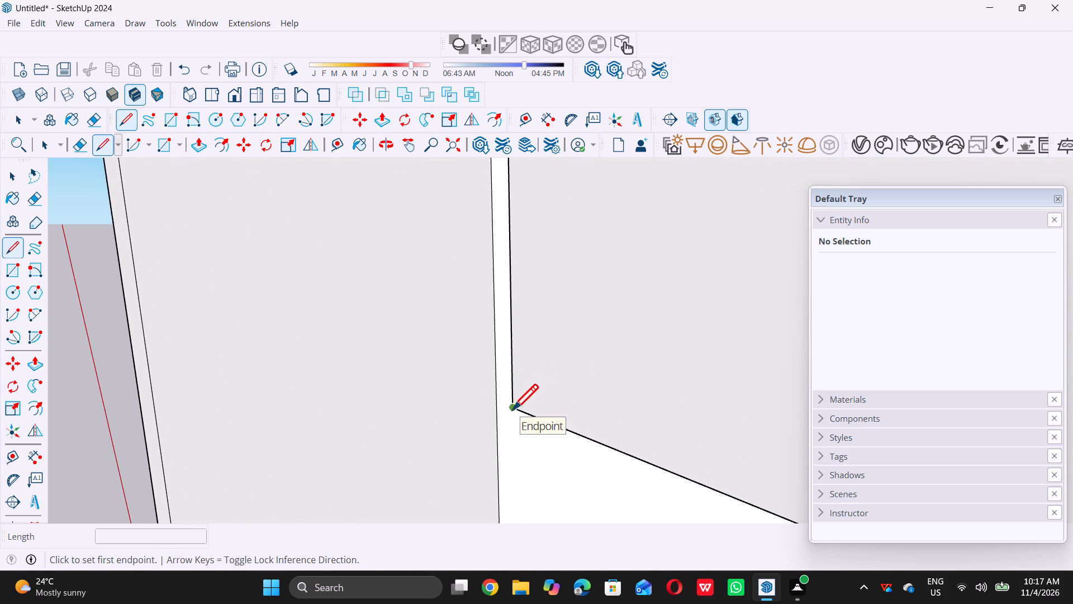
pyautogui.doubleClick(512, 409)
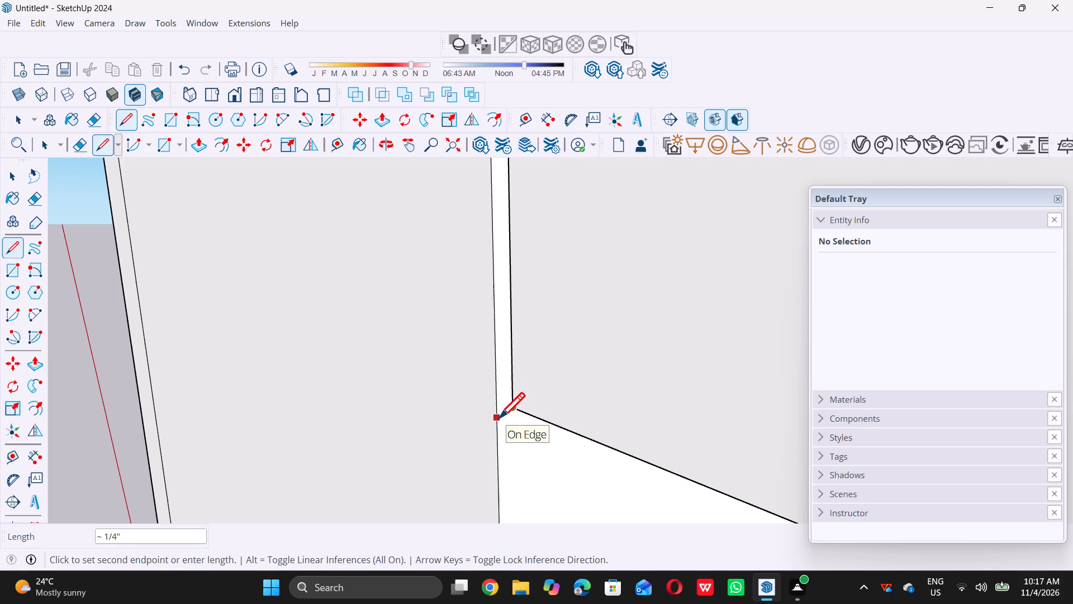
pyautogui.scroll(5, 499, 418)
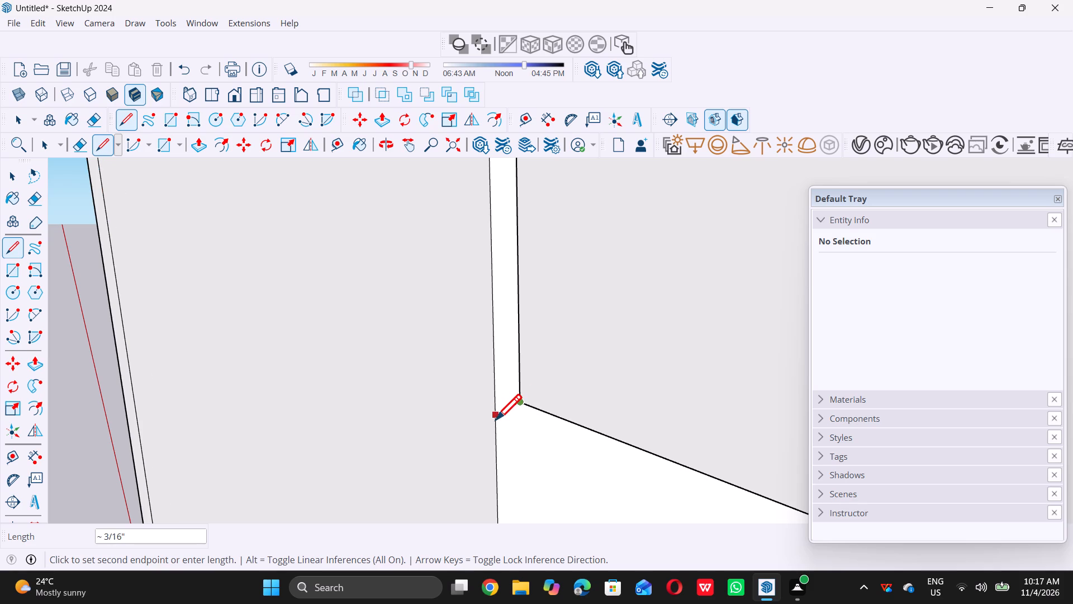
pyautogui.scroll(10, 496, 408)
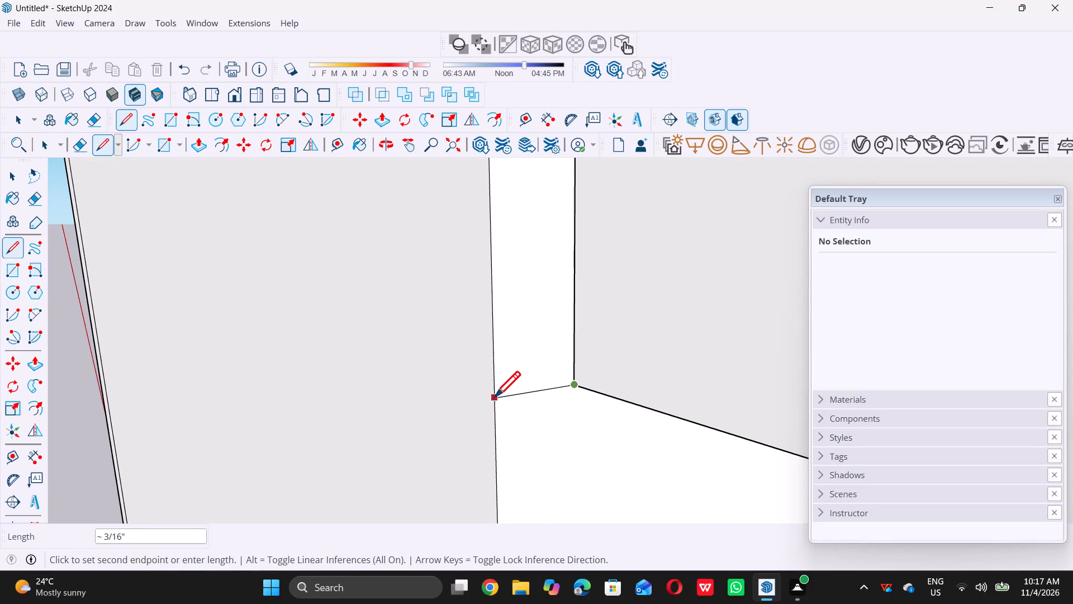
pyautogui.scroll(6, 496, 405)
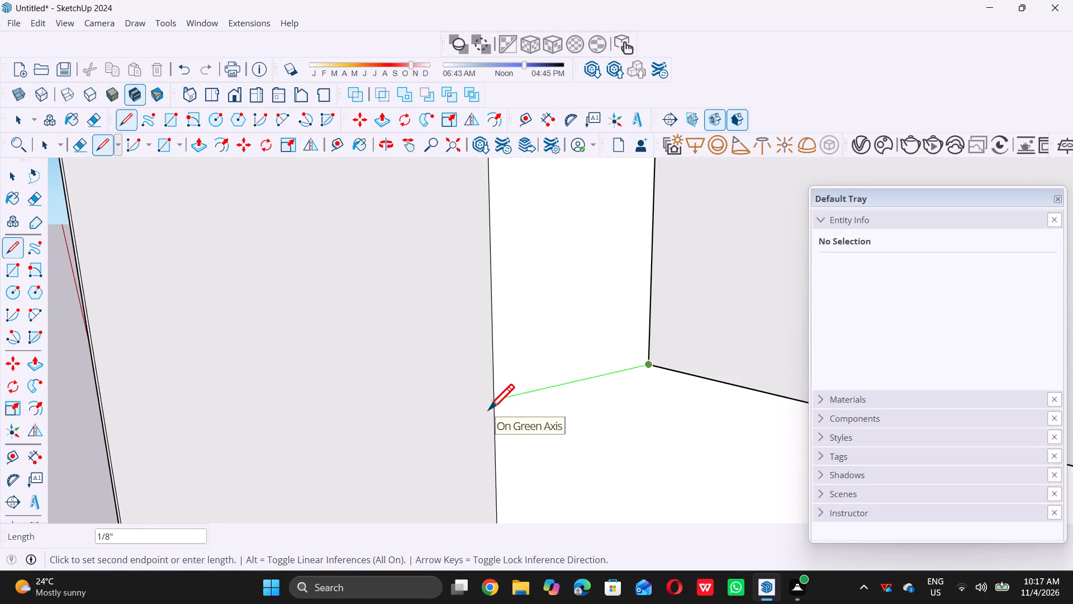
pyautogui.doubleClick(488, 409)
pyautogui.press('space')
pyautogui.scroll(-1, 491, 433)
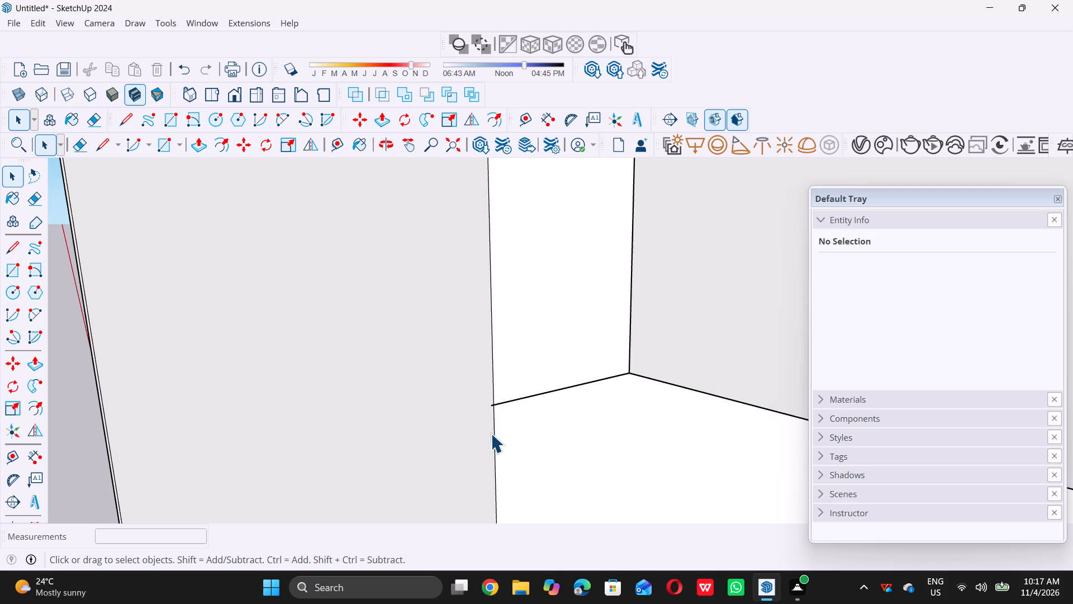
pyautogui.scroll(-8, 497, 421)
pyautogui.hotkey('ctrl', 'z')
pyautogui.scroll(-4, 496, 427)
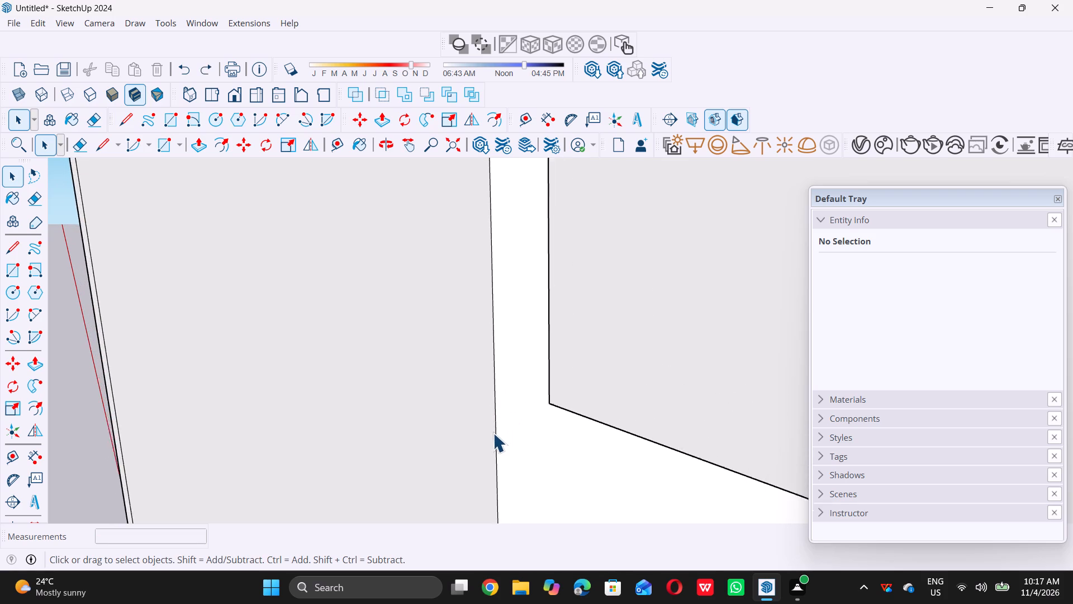
# Examine the whole building with its tall front frame from several sides.
pyautogui.scroll(-20, 493, 433)
pyautogui.scroll(-11, 493, 433)
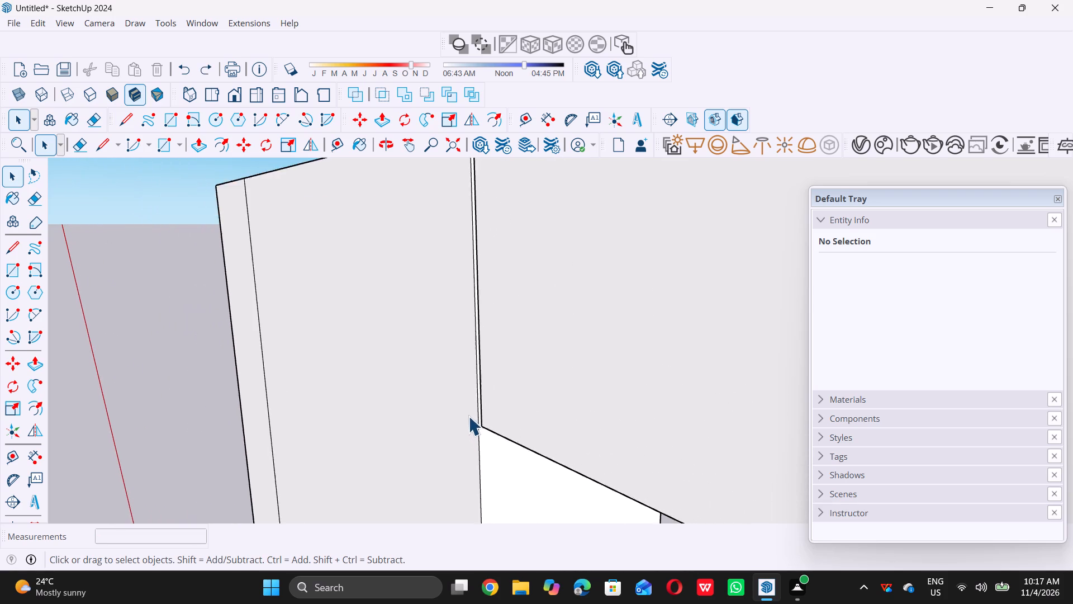
pyautogui.scroll(-9, 468, 416)
pyautogui.scroll(-19, 455, 408)
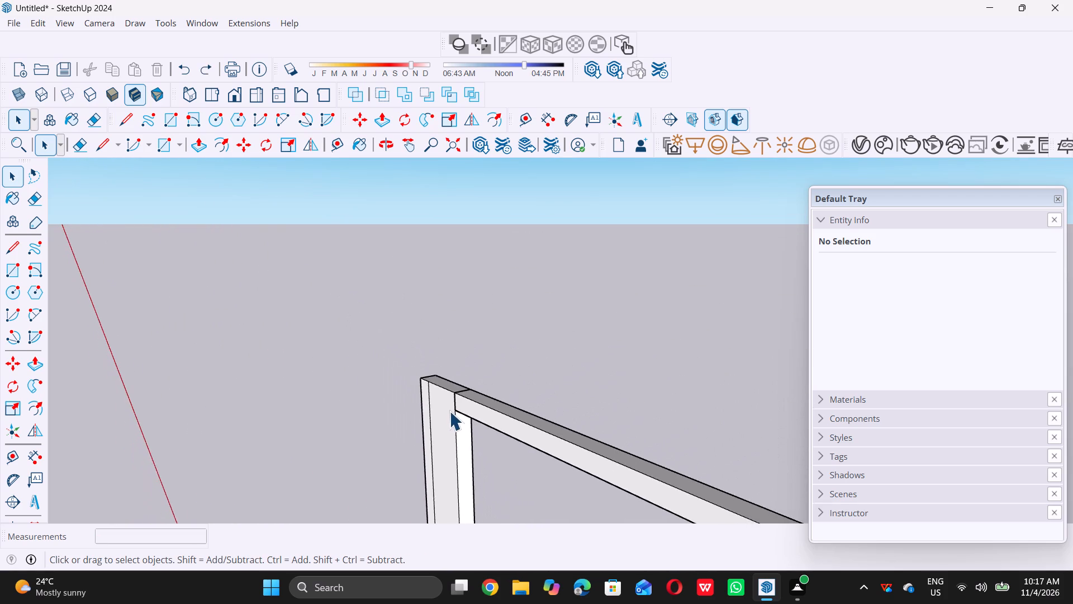
pyautogui.scroll(-14, 449, 411)
pyautogui.middleClick(533, 433)
pyautogui.middleClick(531, 433)
pyautogui.moveTo(528, 435); pyautogui.dragTo(413, 418, button='middle')
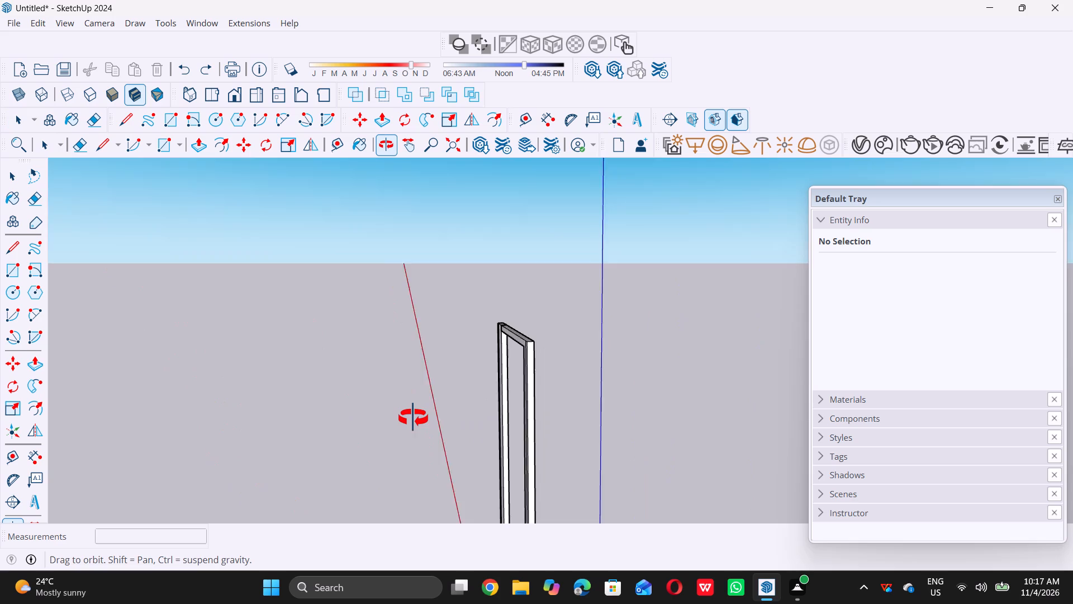
pyautogui.moveTo(413, 418); pyautogui.dragTo(55, 428, button='middle')
pyautogui.middleClick(55, 428)
pyautogui.middleClick(54, 427)
pyautogui.scroll(-6, 296, 377)
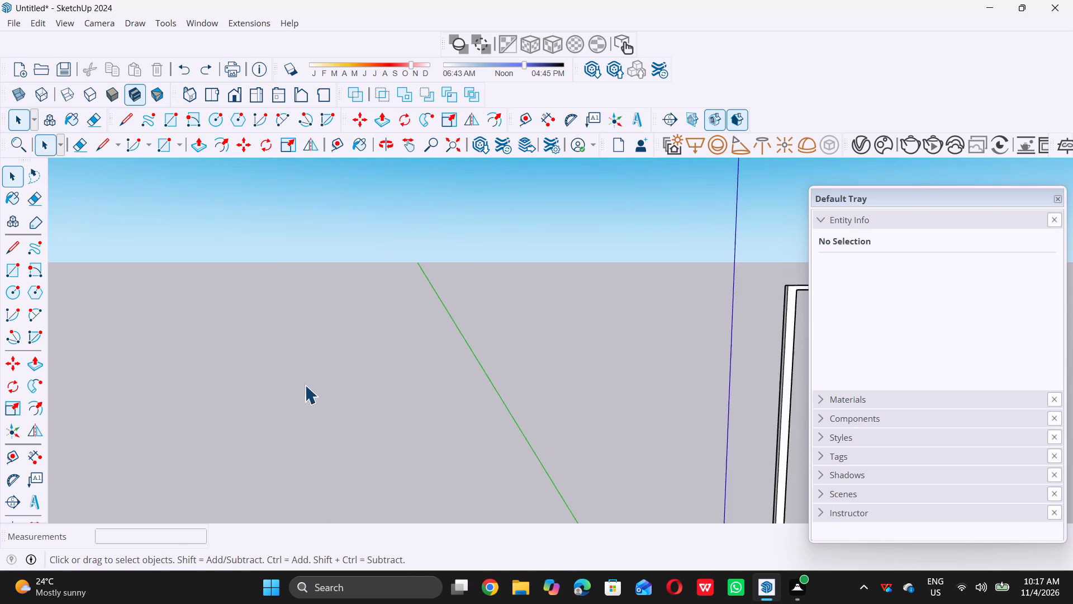
pyautogui.scroll(-16, 305, 385)
pyautogui.moveTo(324, 380); pyautogui.dragTo(418, 416, button='middle')
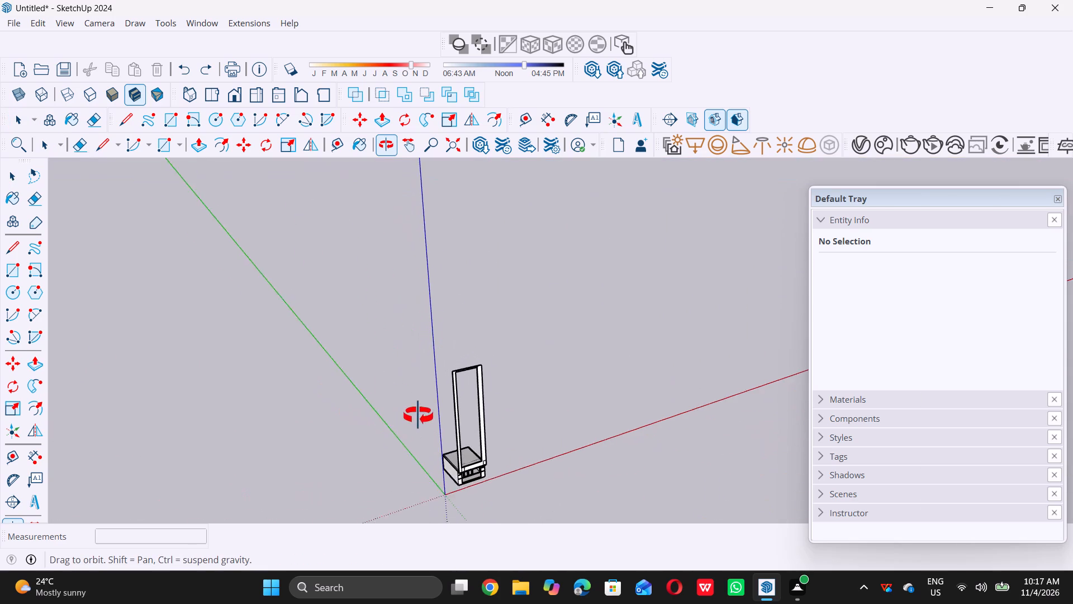
pyautogui.moveTo(418, 416); pyautogui.dragTo(419, 416, button='middle')
pyautogui.scroll(2, 476, 403)
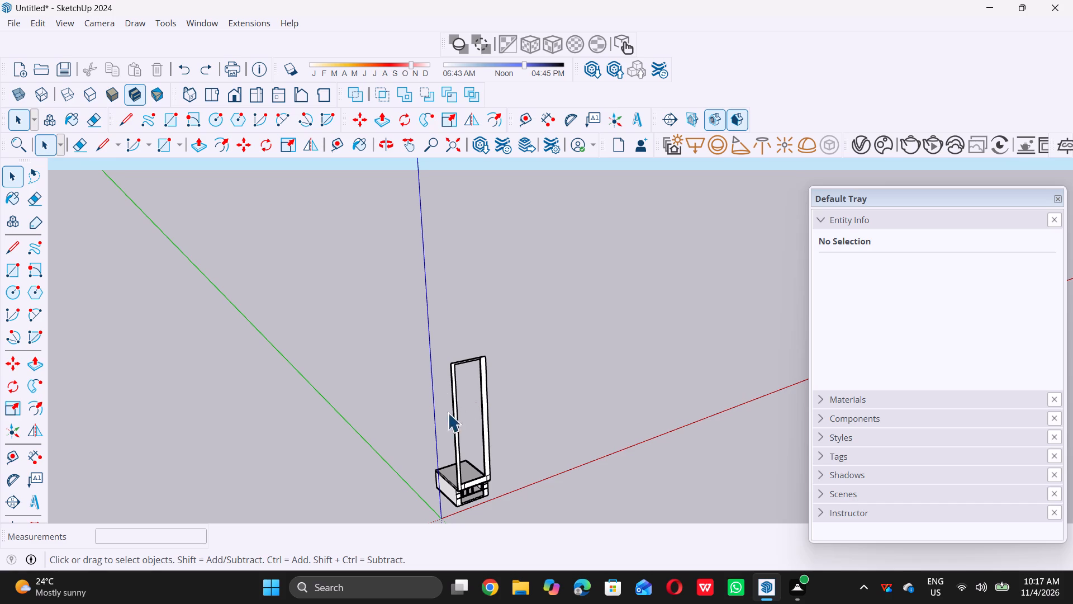
pyautogui.scroll(-10, 433, 407)
pyautogui.moveTo(415, 425); pyautogui.dragTo(517, 454, button='middle')
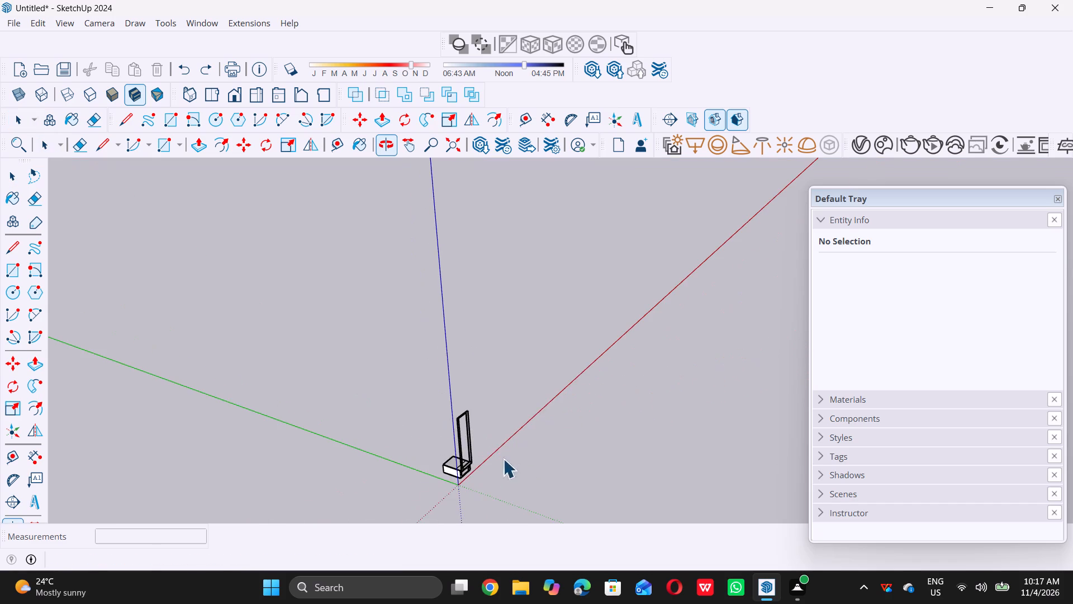
# Push/pull the narrow border face around the roof up 73', level with the top of the front frame.
pyautogui.scroll(8, 409, 491)
pyautogui.scroll(12, 481, 451)
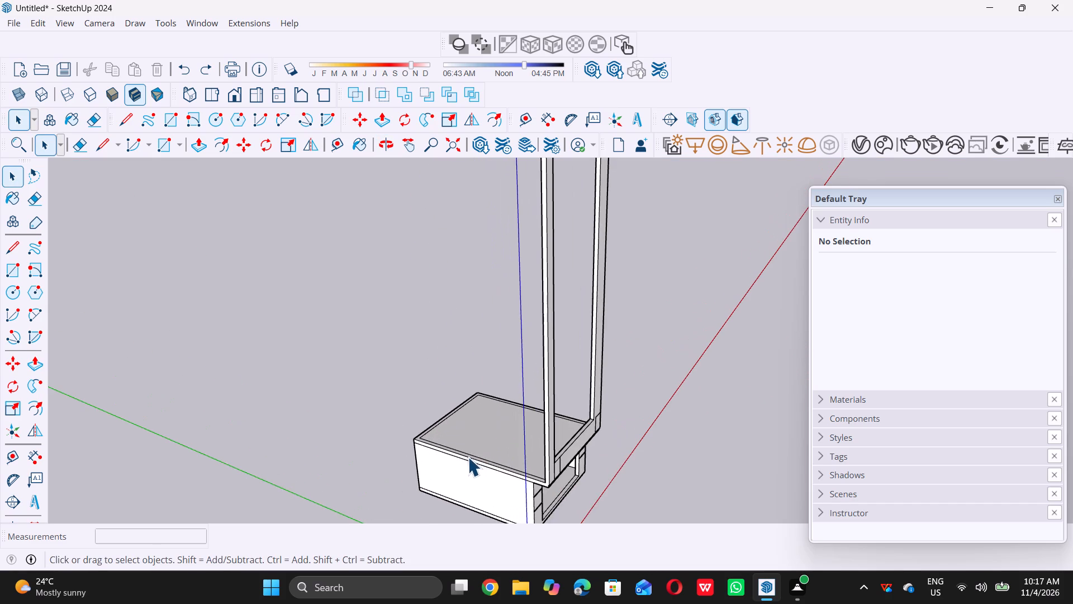
pyautogui.scroll(9, 468, 456)
pyautogui.scroll(-11, 382, 373)
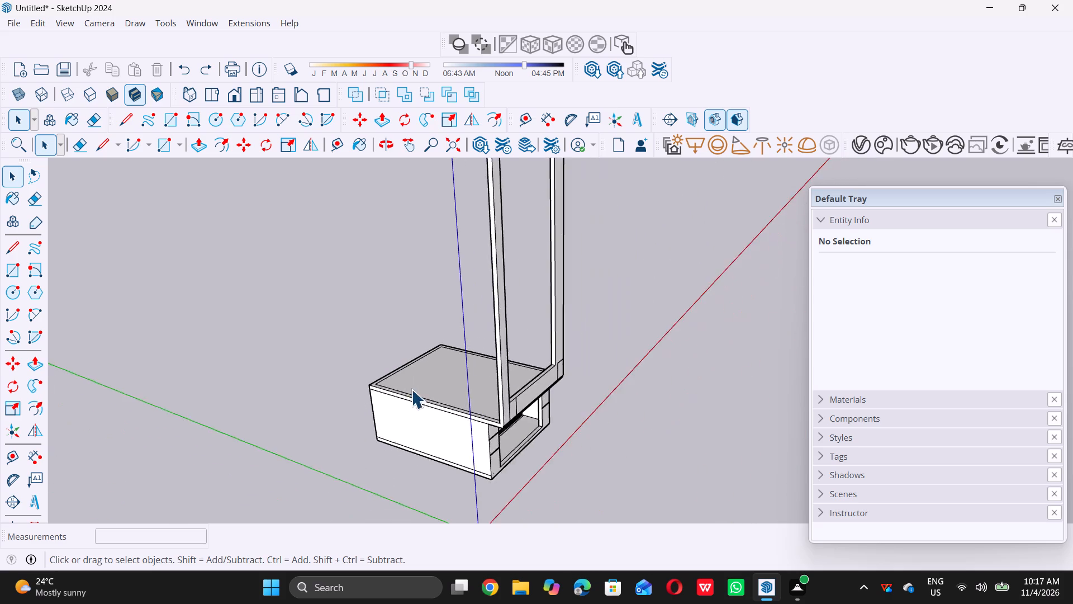
pyautogui.scroll(14, 417, 392)
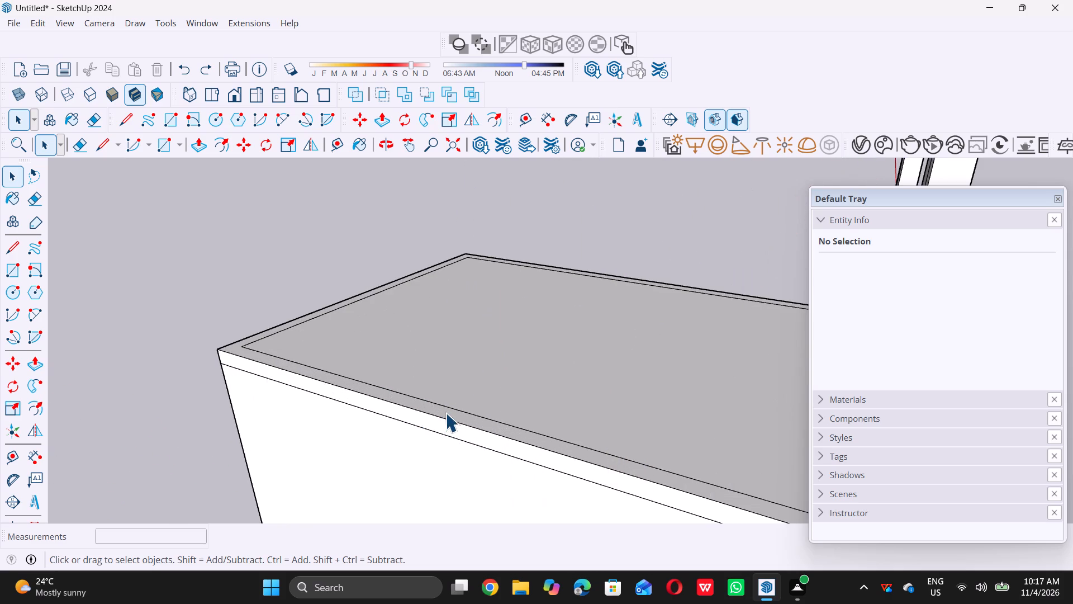
pyautogui.scroll(7, 445, 413)
pyautogui.doubleClick(444, 414)
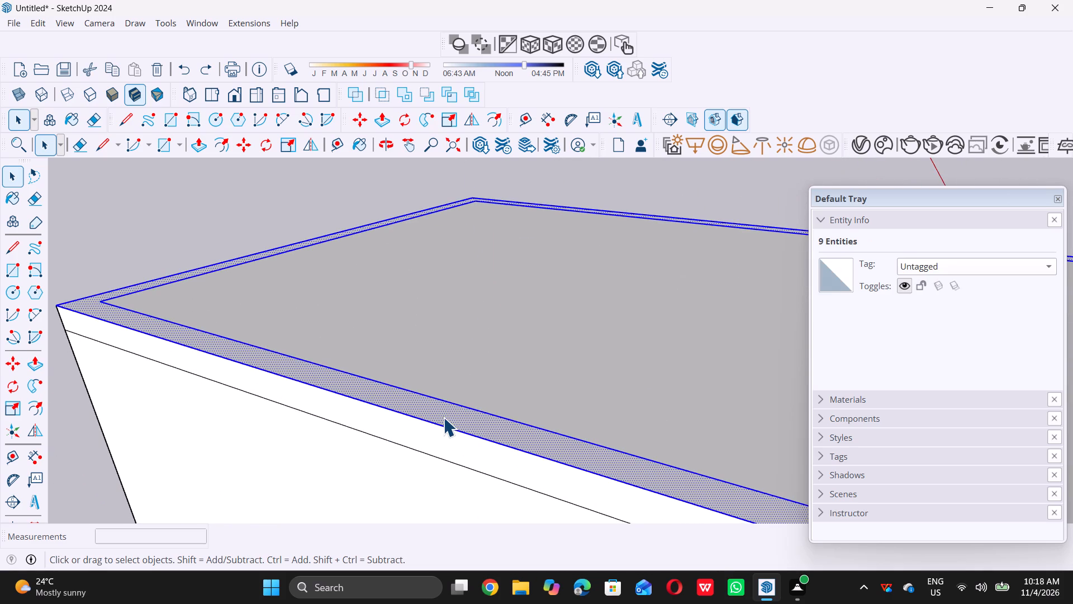
pyautogui.press('p')
pyautogui.click(447, 410)
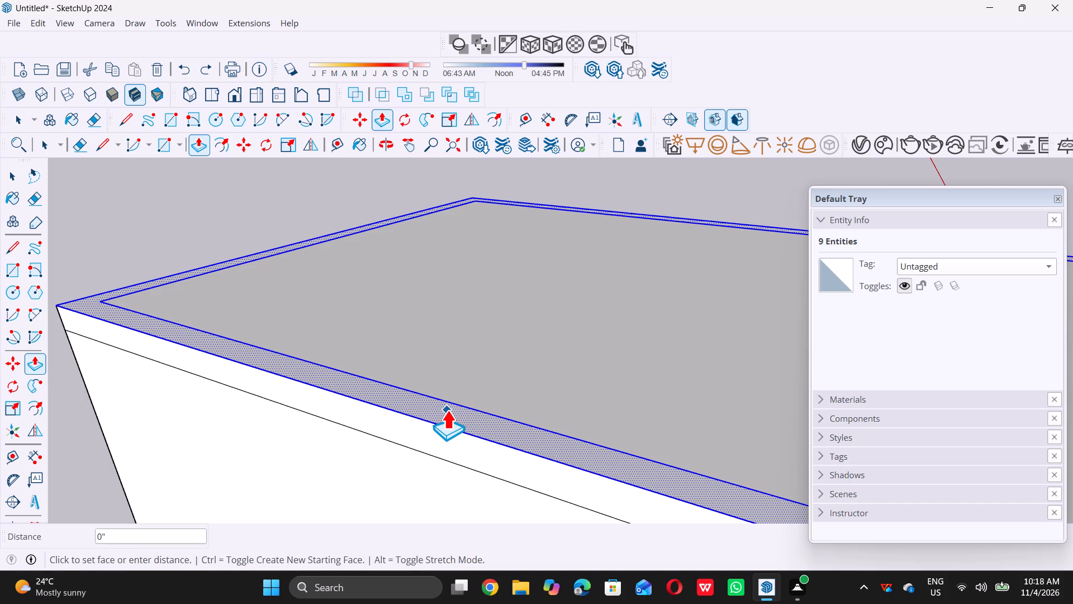
pyautogui.scroll(-19, 457, 372)
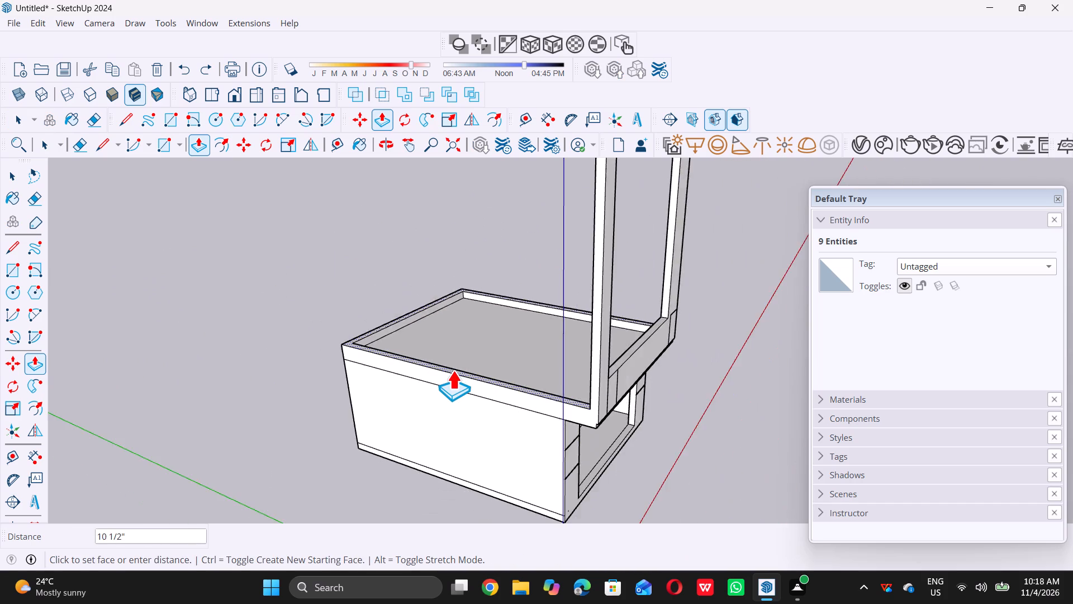
pyautogui.scroll(-3, 453, 370)
pyautogui.scroll(-14, 459, 303)
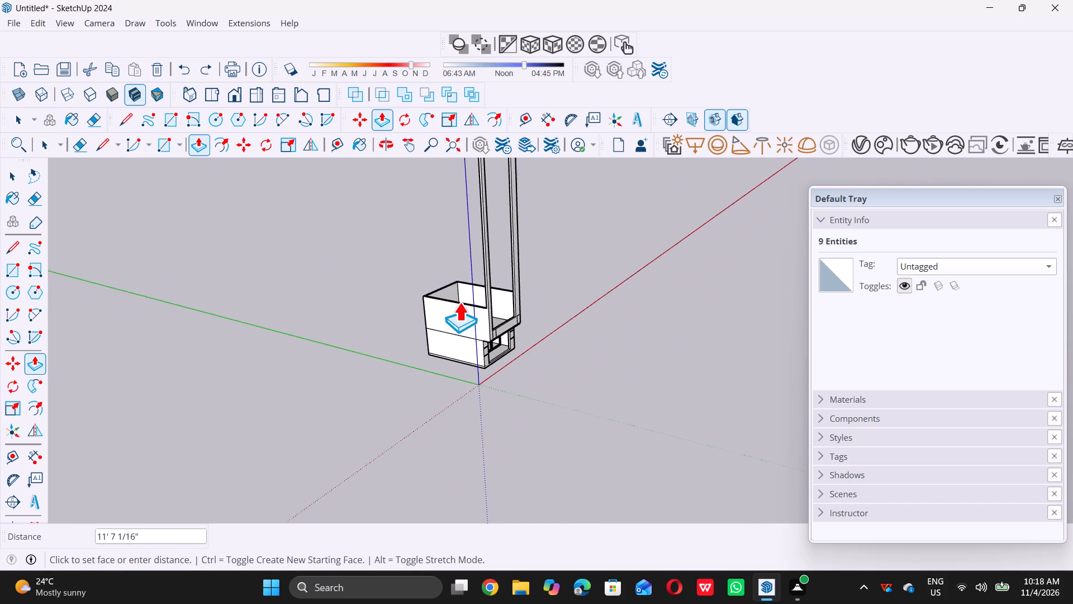
pyautogui.scroll(-6, 459, 302)
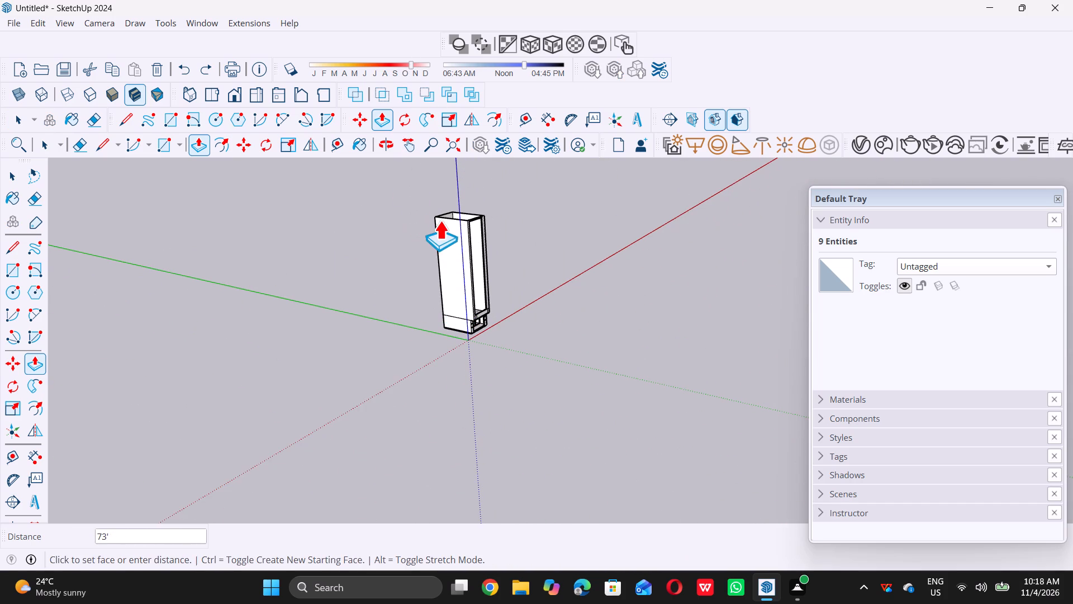
pyautogui.scroll(7, 469, 214)
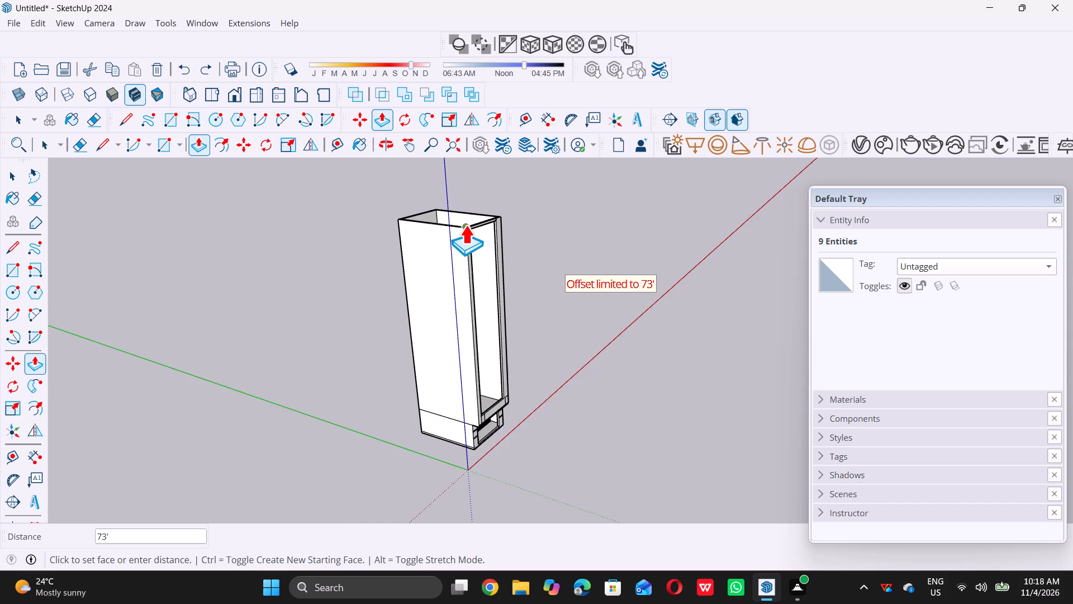
pyautogui.scroll(6, 465, 228)
pyautogui.doubleClick(465, 224)
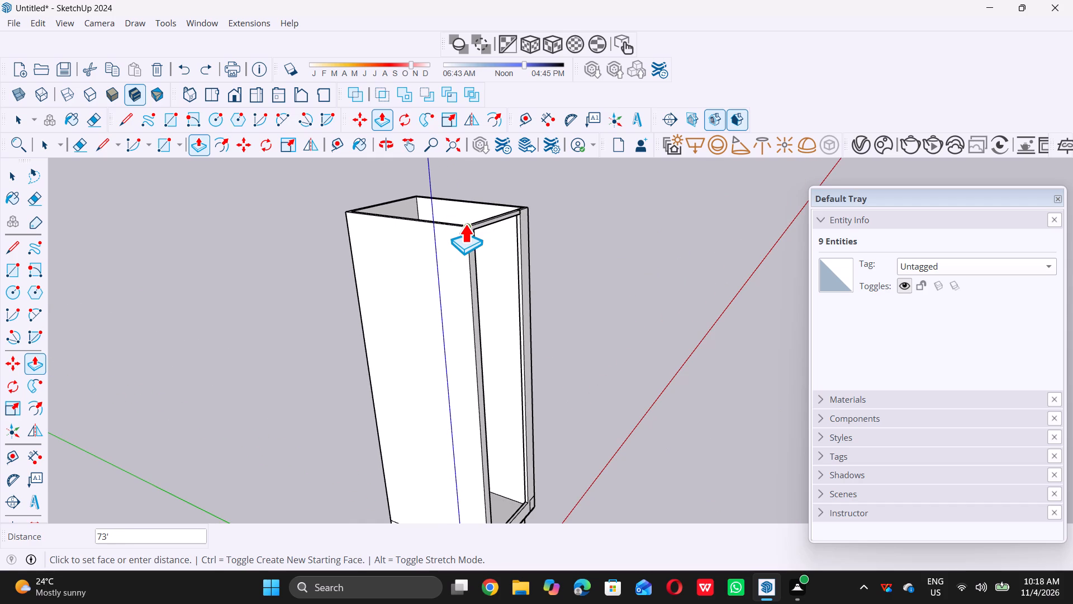
pyautogui.press('space')
pyautogui.scroll(-7, 538, 313)
pyautogui.click(644, 309)
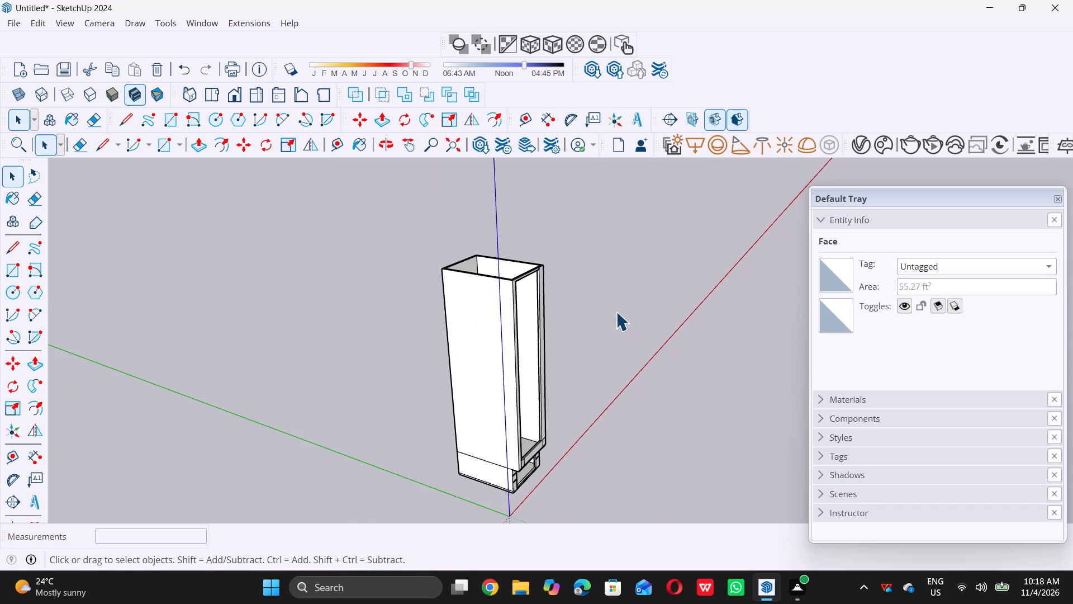
# Examine the raised walls and the front frame from the front, sides and above.
pyautogui.scroll(-1, 606, 290)
pyautogui.moveTo(607, 289); pyautogui.dragTo(435, 210, button='middle')
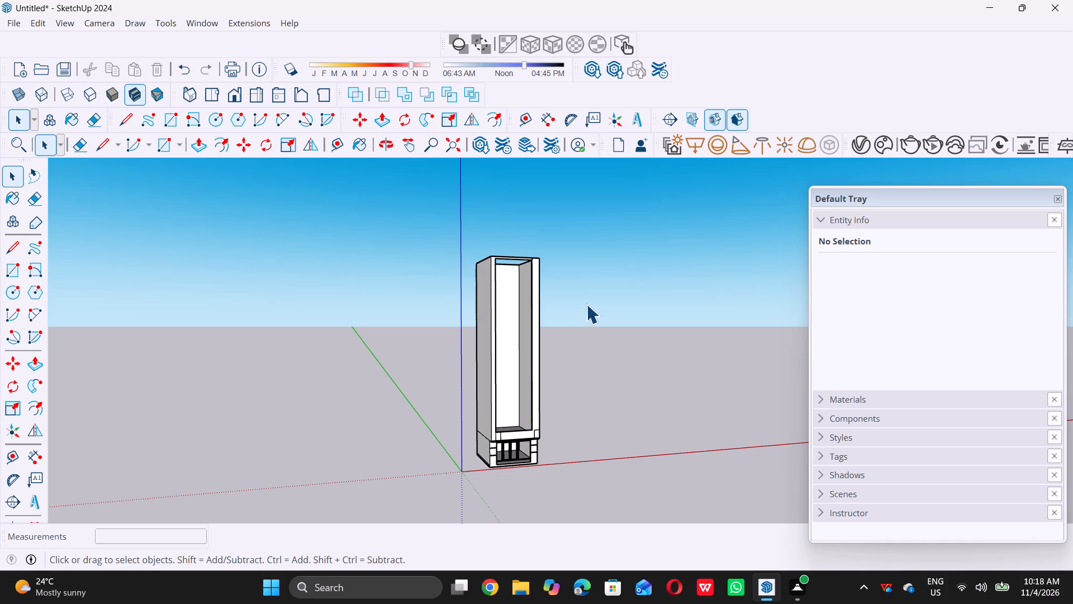
pyautogui.scroll(-3, 581, 263)
pyautogui.moveTo(558, 277); pyautogui.dragTo(454, 333, button='middle')
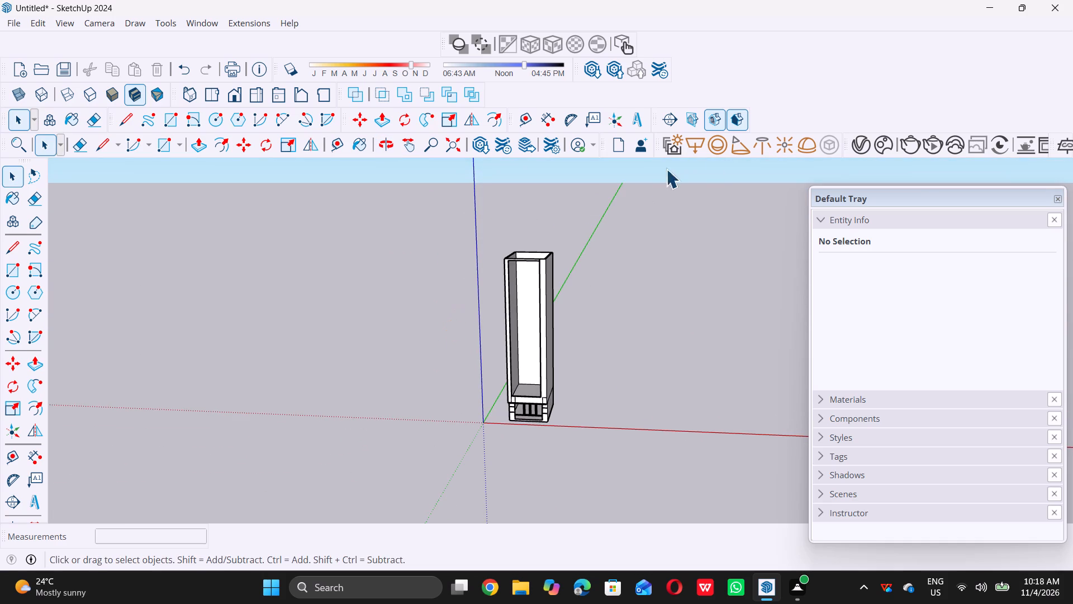
pyautogui.scroll(8, 577, 270)
pyautogui.scroll(-6, 400, 305)
pyautogui.moveTo(399, 315); pyautogui.dragTo(619, 323, button='middle')
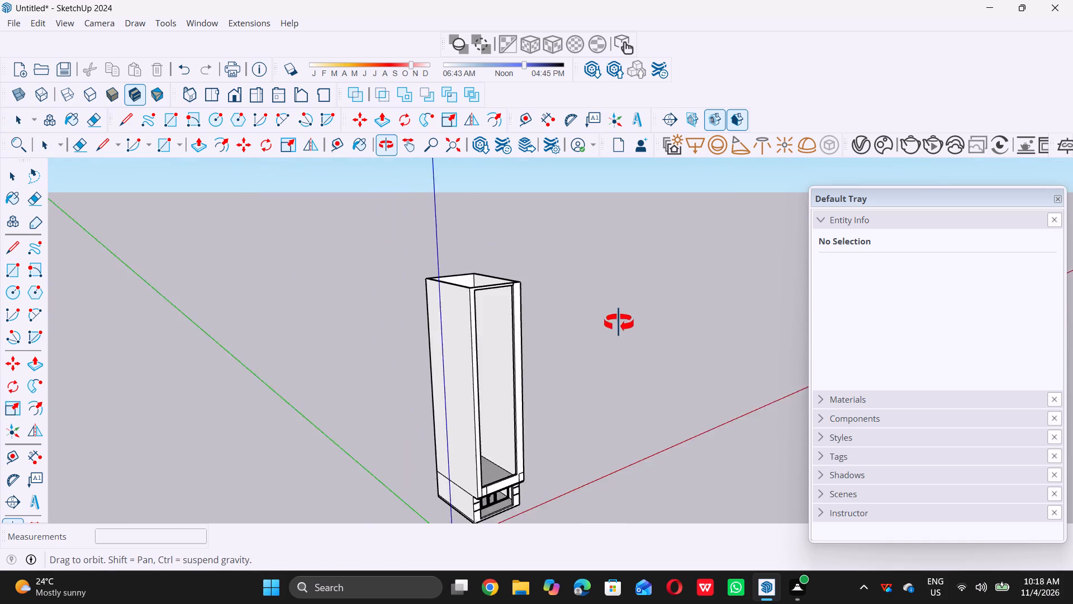
pyautogui.moveTo(619, 323); pyautogui.dragTo(623, 326, button='middle')
pyautogui.scroll(6, 510, 298)
pyautogui.scroll(-4, 424, 287)
pyautogui.moveTo(424, 300); pyautogui.dragTo(481, 361, button='middle')
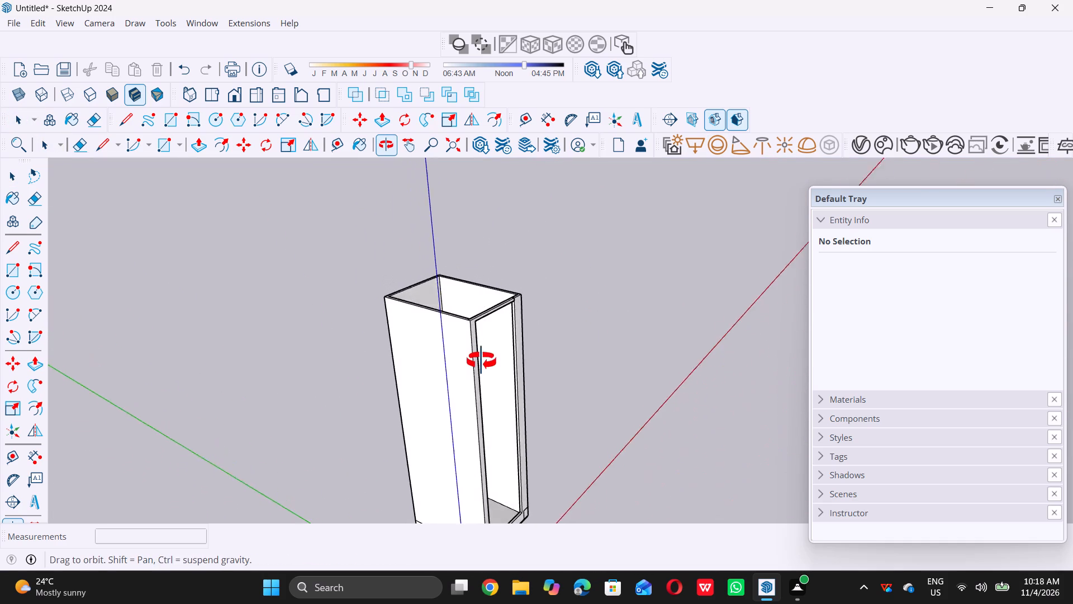
pyautogui.moveTo(481, 361); pyautogui.dragTo(484, 365, button='middle')
pyautogui.moveTo(423, 333); pyautogui.dragTo(488, 343, button='middle')
# Draw an upright 20' by 9" rectangle along the outer top edge of the back wall with the Rotated Rectangle tool.
pyautogui.scroll(7, 488, 343)
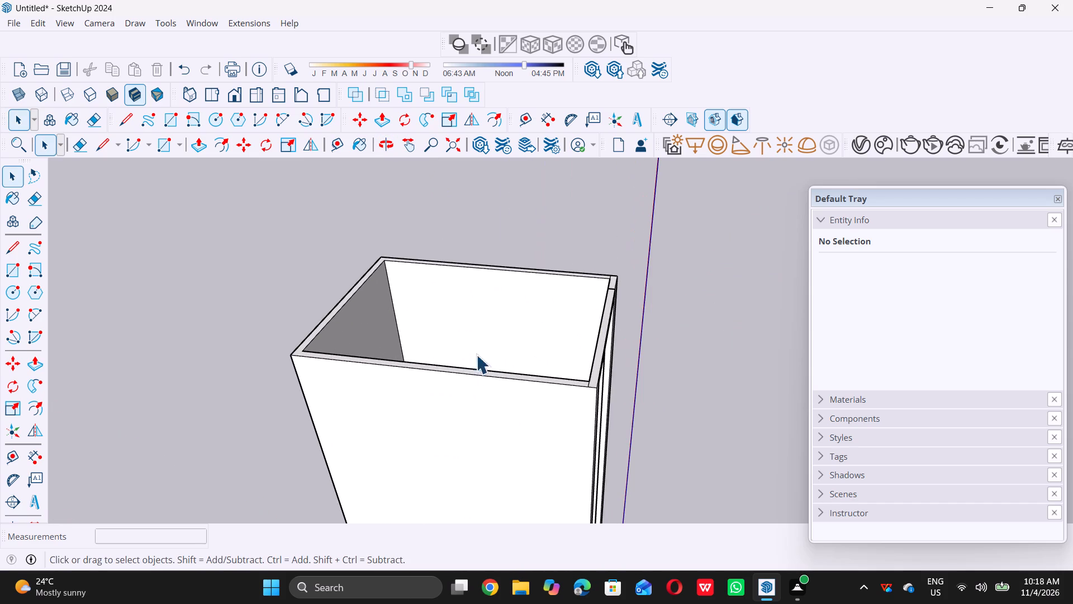
pyautogui.click(32, 266)
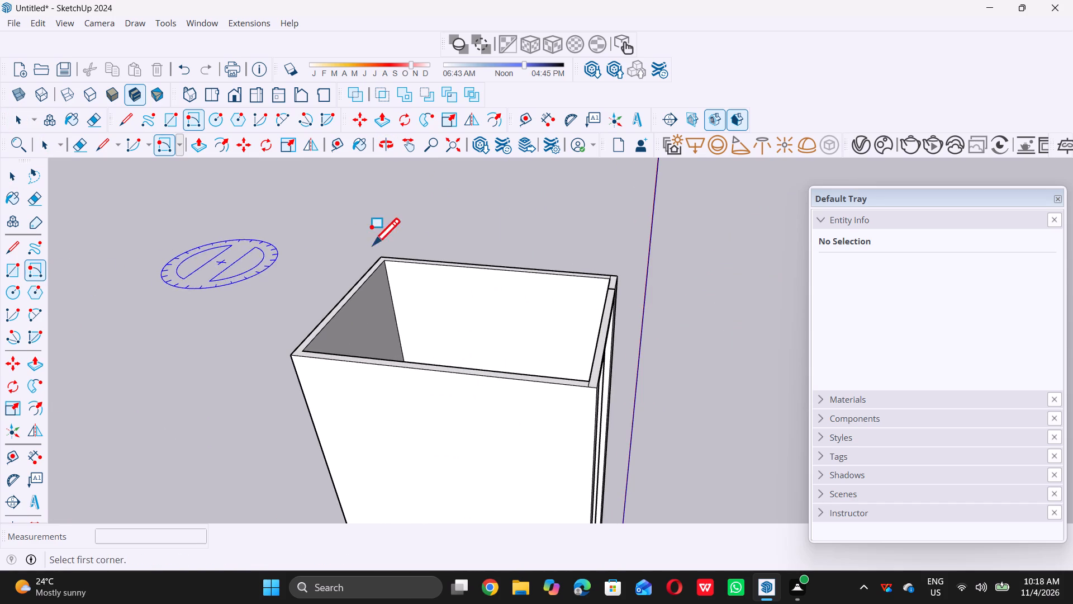
pyautogui.scroll(12, 365, 245)
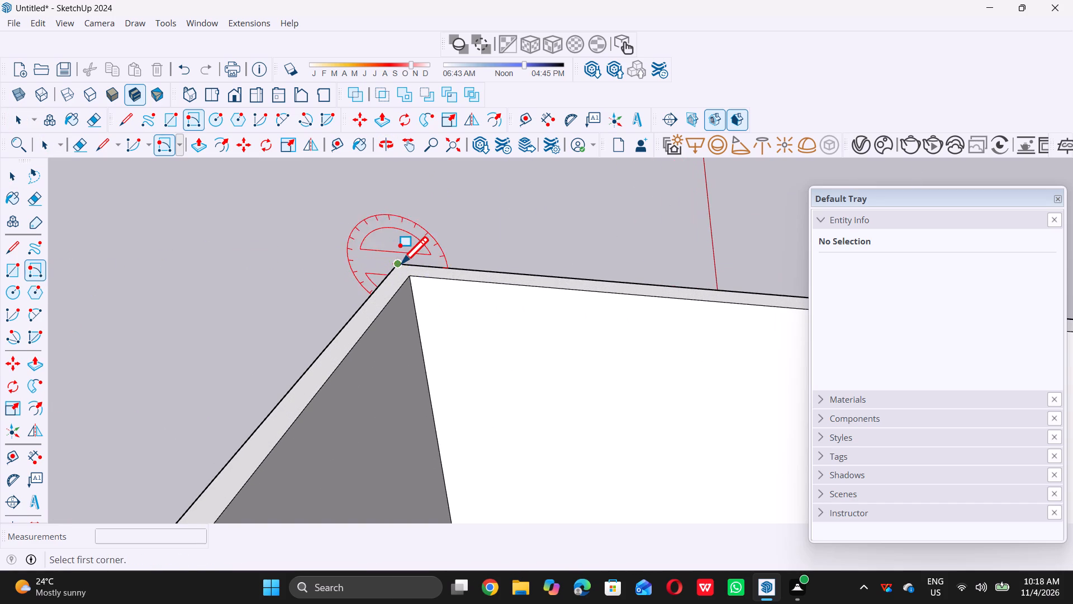
pyautogui.doubleClick(400, 263)
pyautogui.scroll(-8, 393, 248)
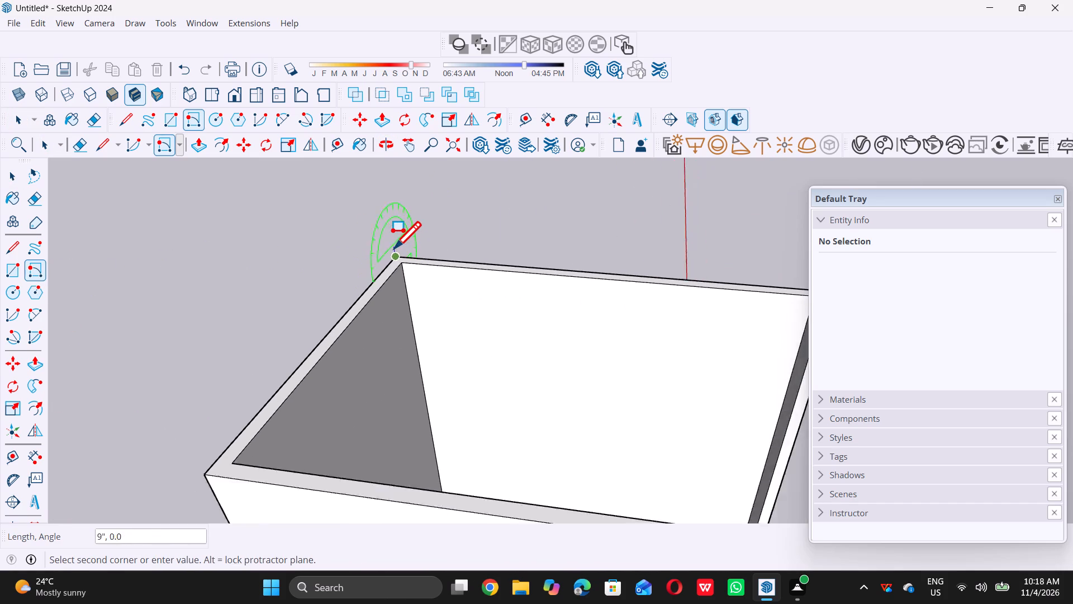
pyautogui.scroll(-2, 392, 248)
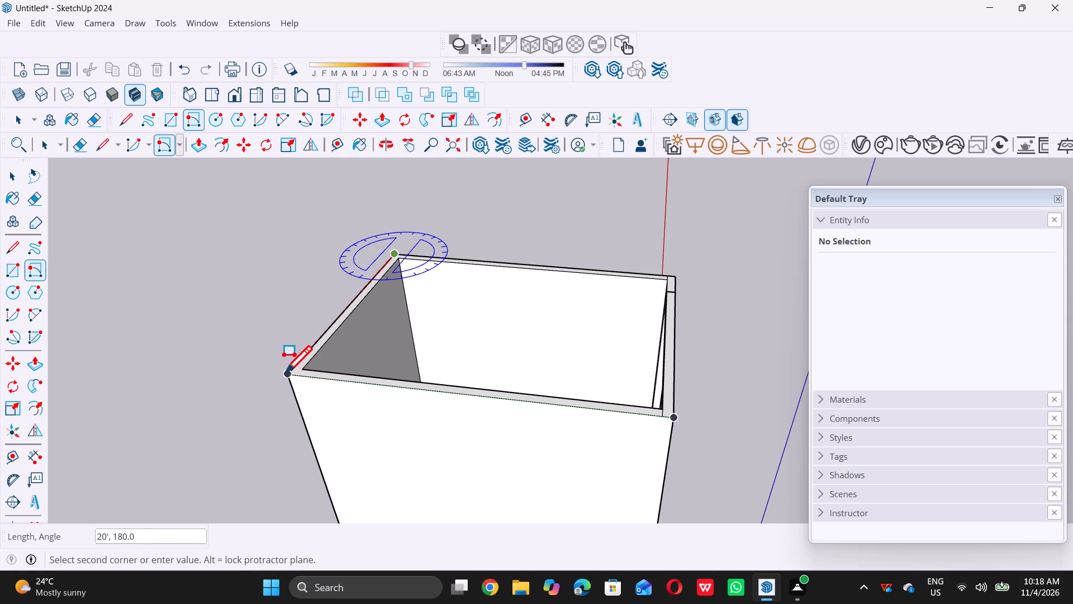
pyautogui.doubleClick(283, 372)
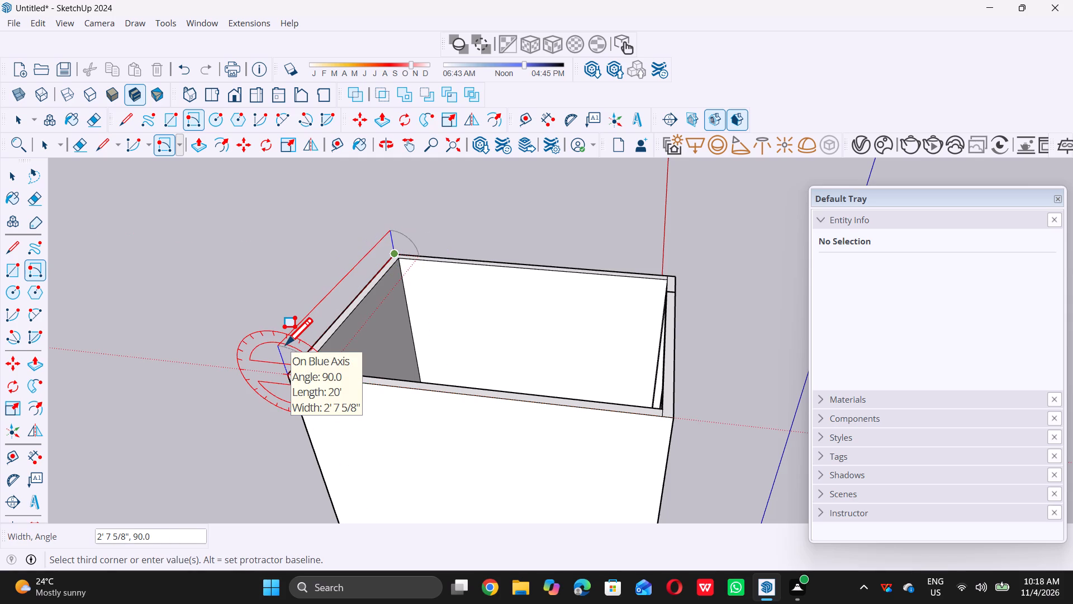
pyautogui.press('9')
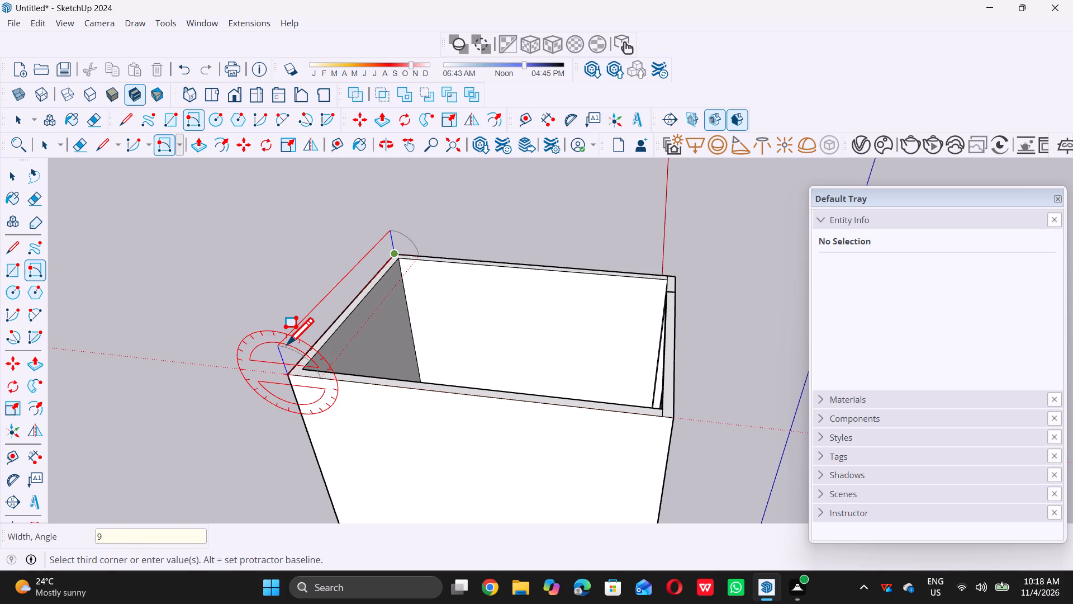
pyautogui.hotkey('shift', '"')
pyautogui.press('Return')
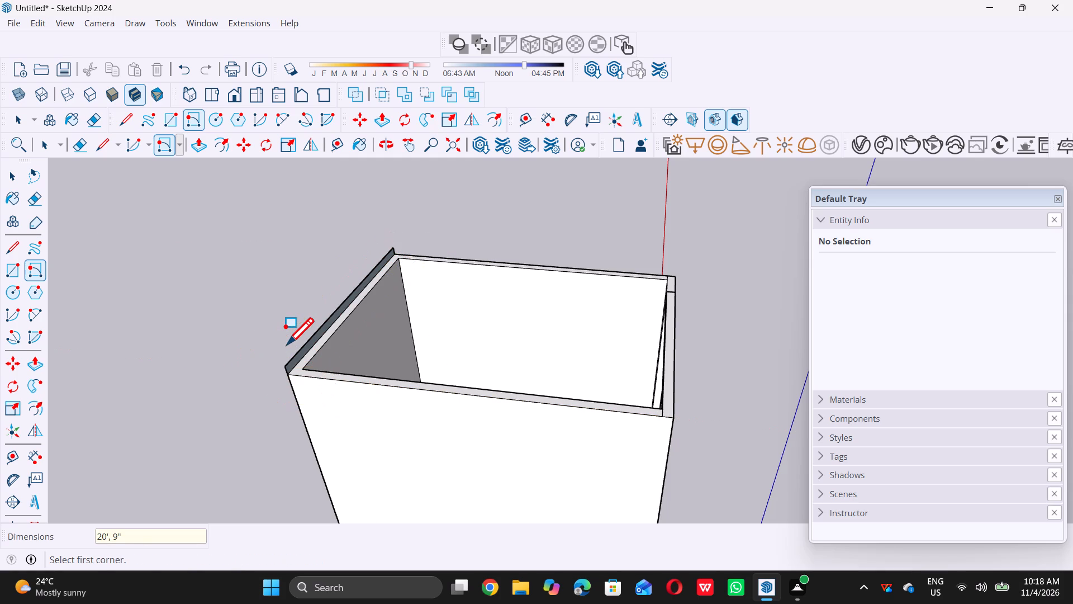
pyautogui.press('space')
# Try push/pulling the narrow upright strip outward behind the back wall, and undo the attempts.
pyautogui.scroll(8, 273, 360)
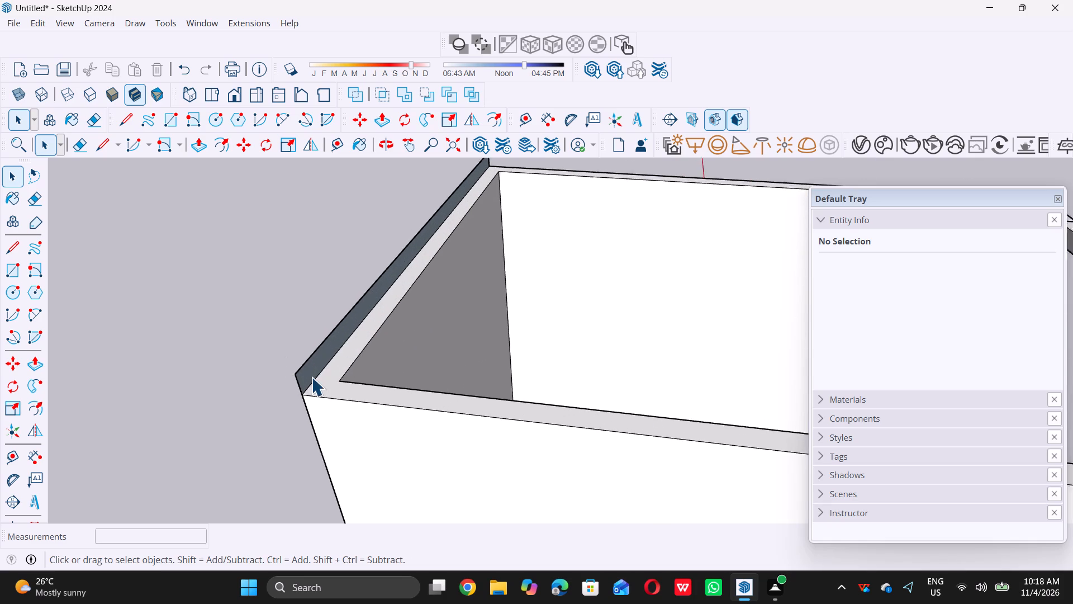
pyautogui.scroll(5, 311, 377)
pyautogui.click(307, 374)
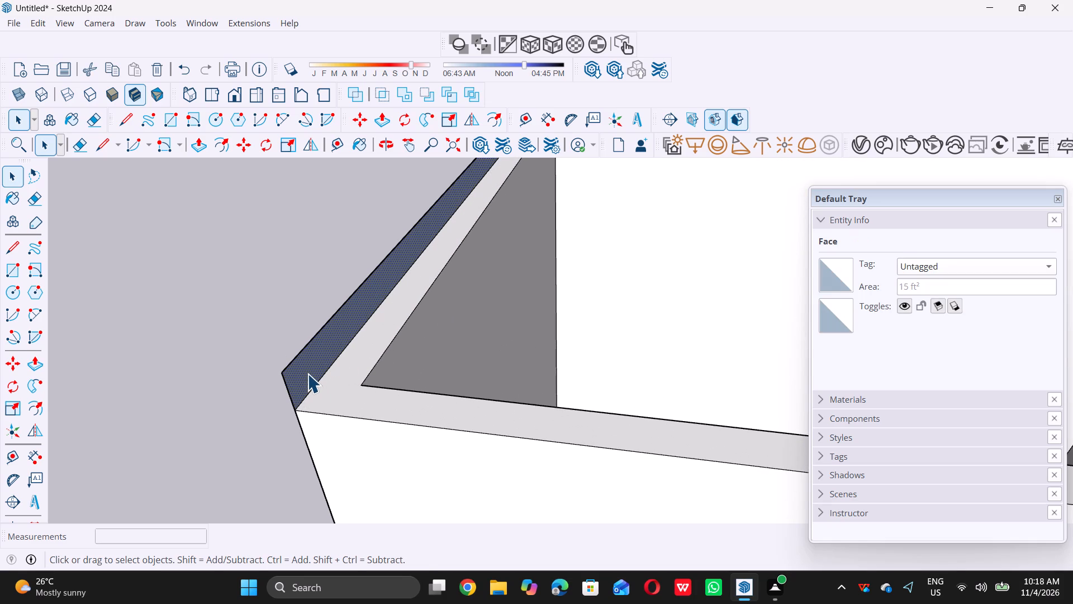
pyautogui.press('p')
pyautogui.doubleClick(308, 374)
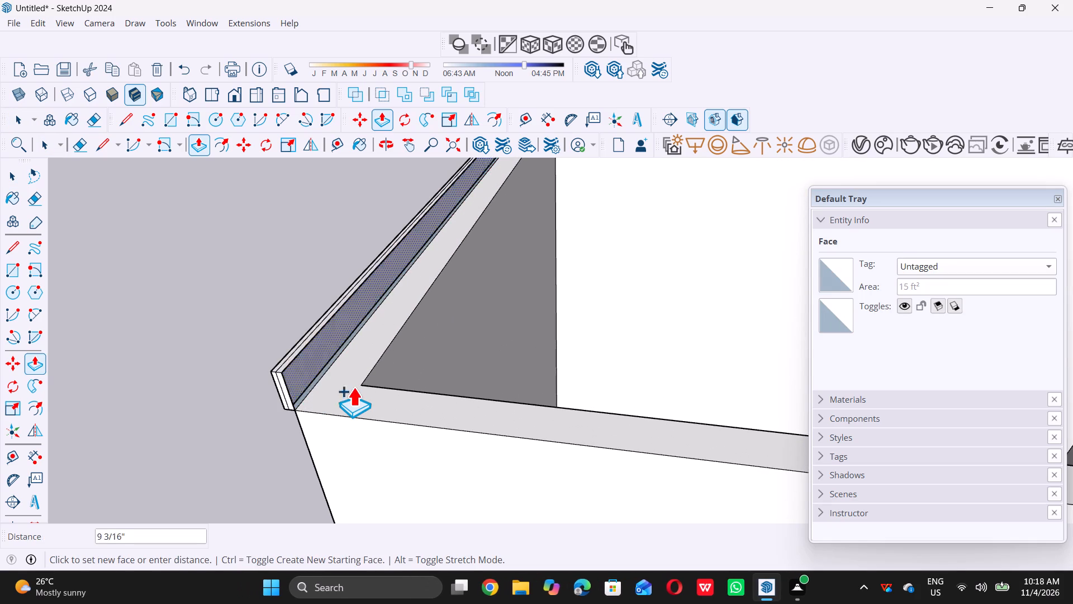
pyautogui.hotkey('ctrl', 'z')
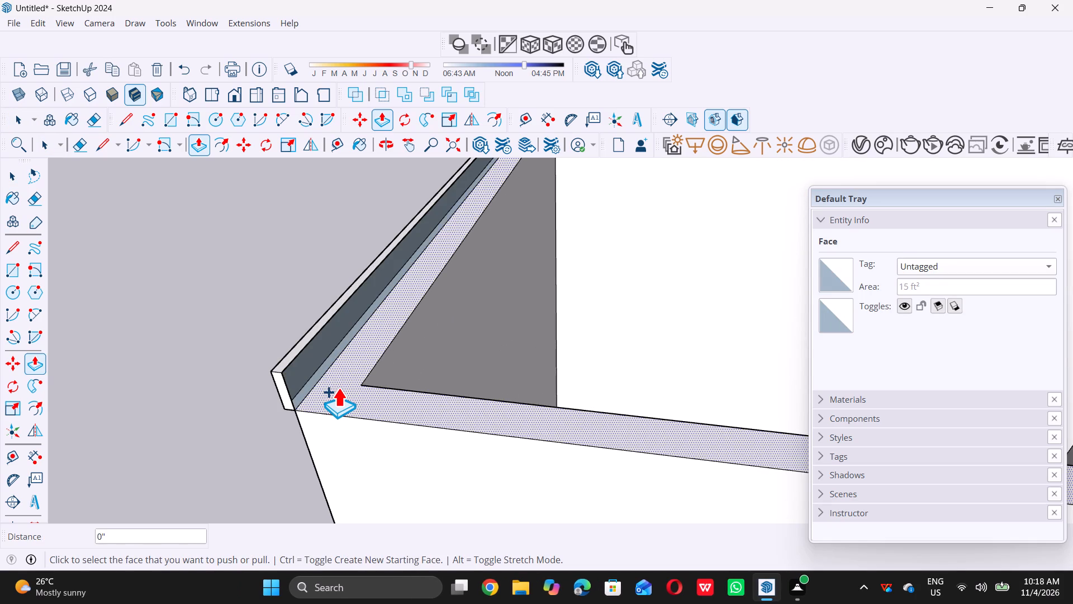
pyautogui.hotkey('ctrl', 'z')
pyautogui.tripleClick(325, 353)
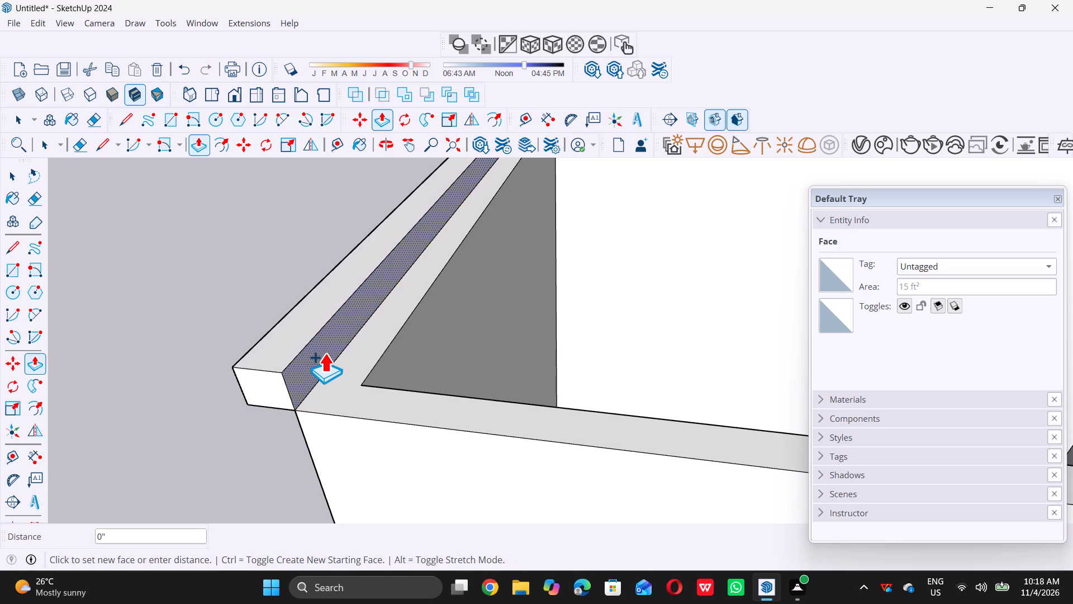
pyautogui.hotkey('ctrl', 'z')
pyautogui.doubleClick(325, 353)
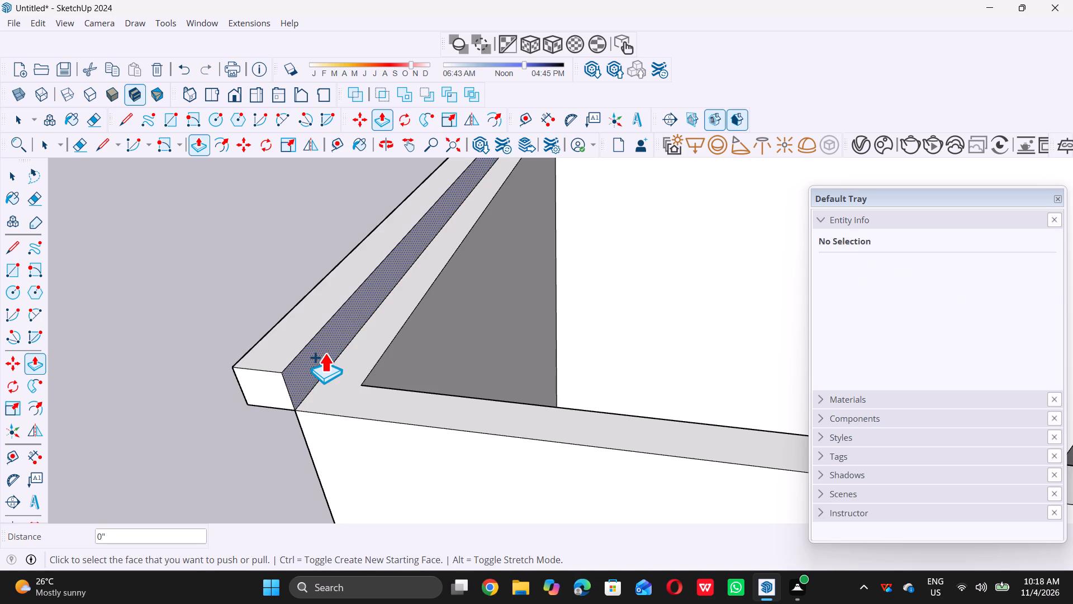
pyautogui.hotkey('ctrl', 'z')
# Push/pull the strip about 28' 4" across the open top to the front frame, forming a roof slab.
pyautogui.click(329, 351)
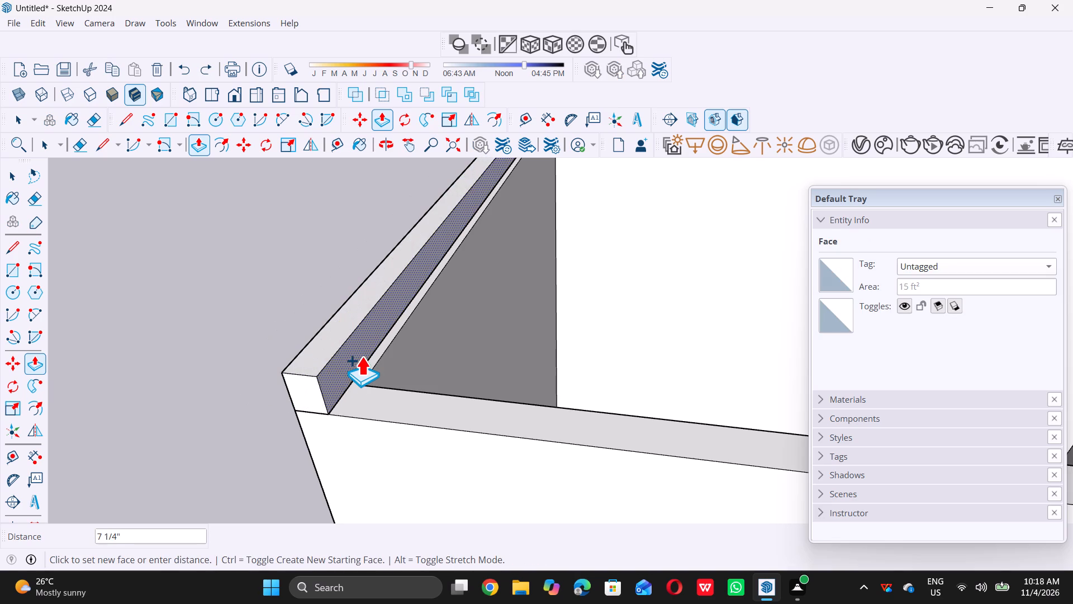
pyautogui.scroll(-19, 367, 364)
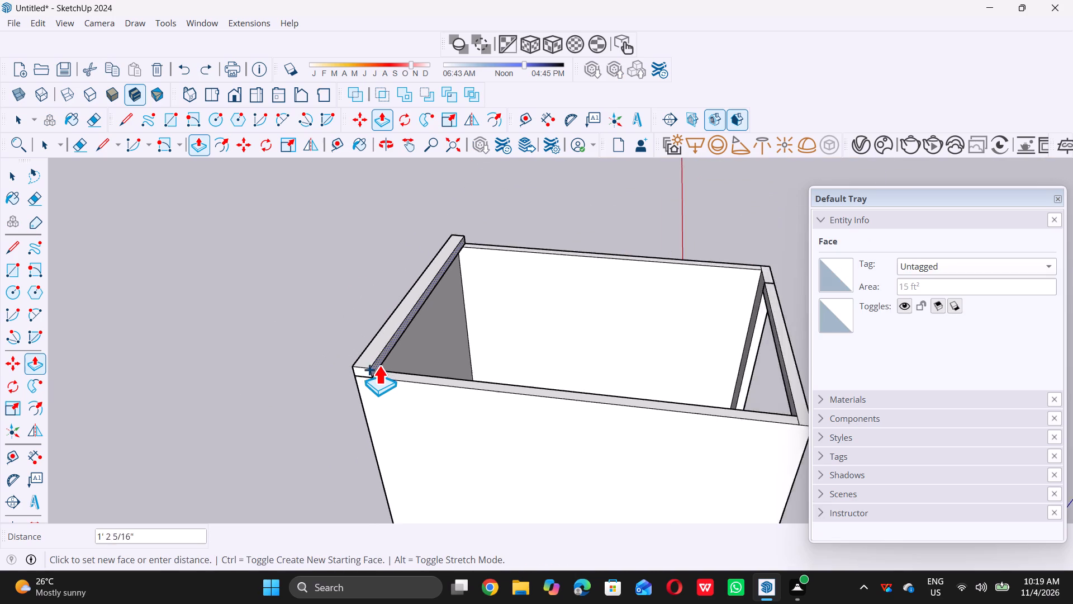
pyautogui.scroll(-7, 379, 365)
pyautogui.scroll(5, 537, 403)
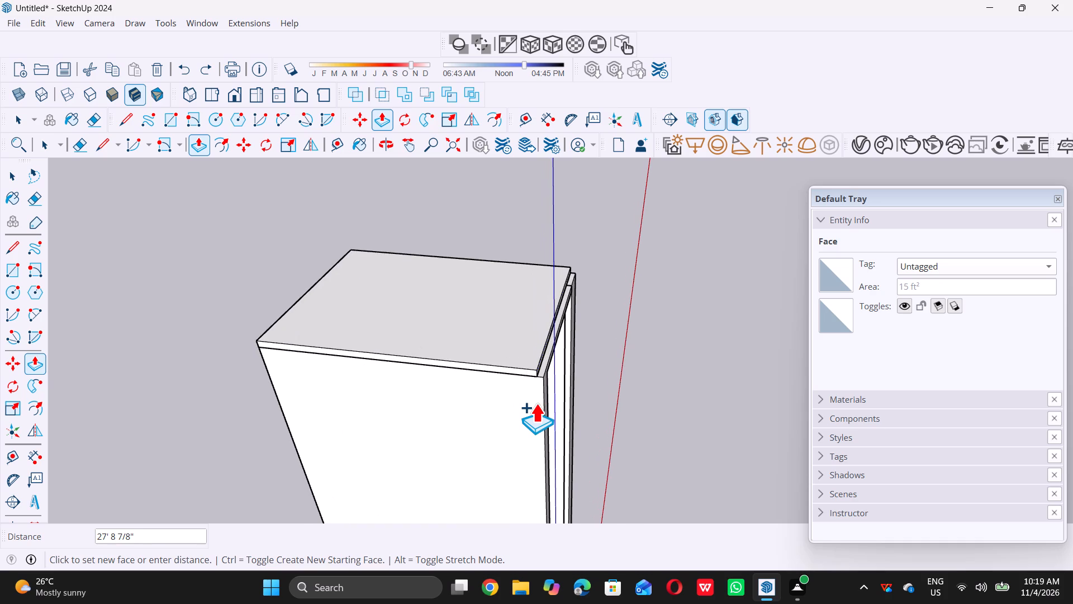
pyautogui.click(542, 405)
# Push/pull the roof slab's front edge face outward 4' as an overhang beyond the front pillars.
pyautogui.moveTo(557, 417); pyautogui.dragTo(544, 410, button='middle')
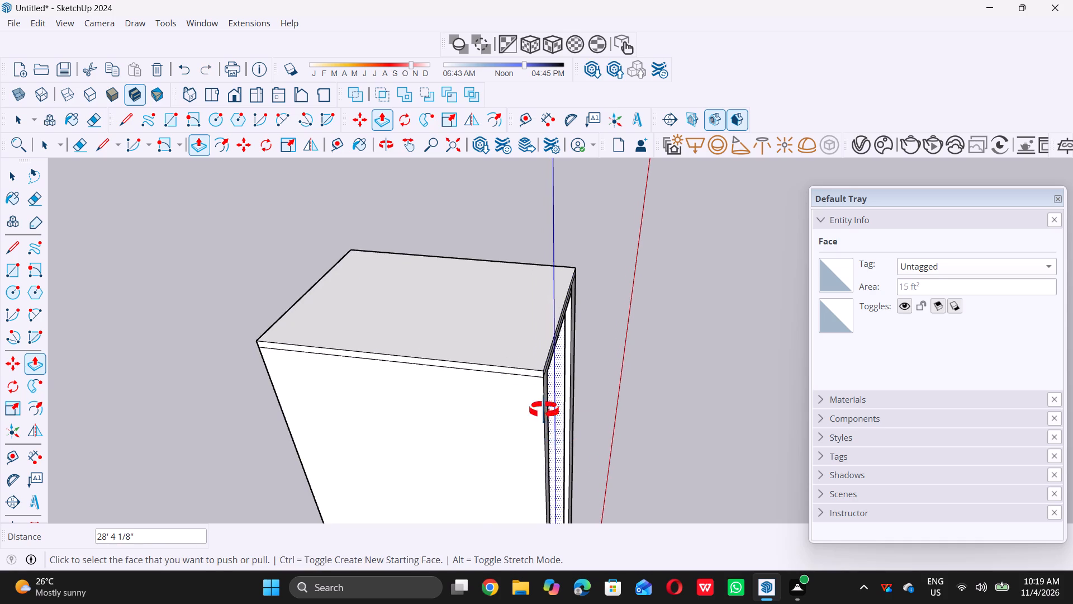
pyautogui.moveTo(544, 410); pyautogui.dragTo(505, 386, button='middle')
pyautogui.scroll(7, 526, 339)
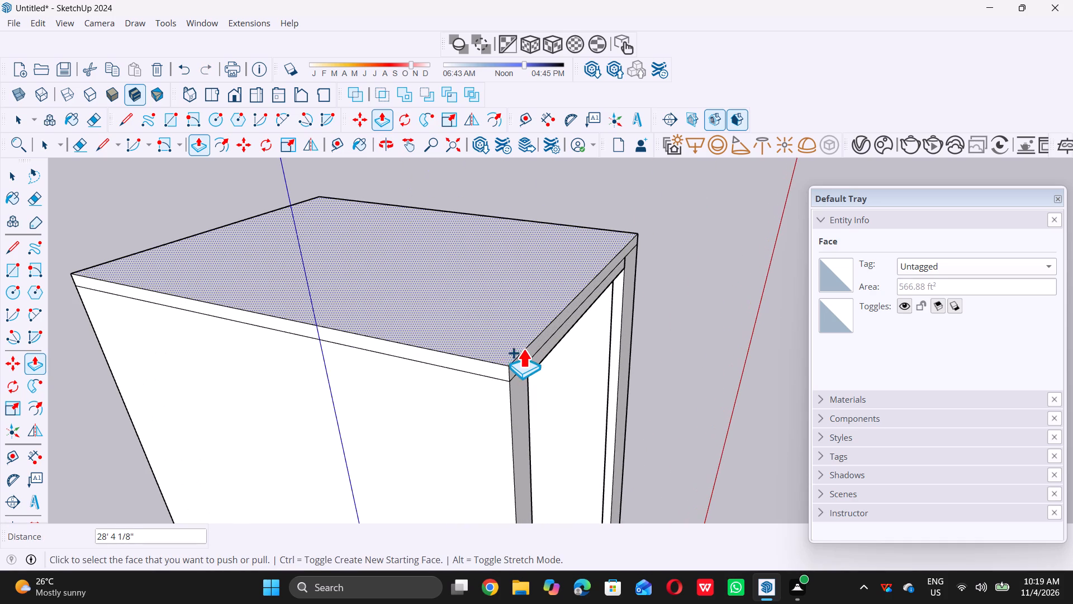
pyautogui.scroll(7, 544, 362)
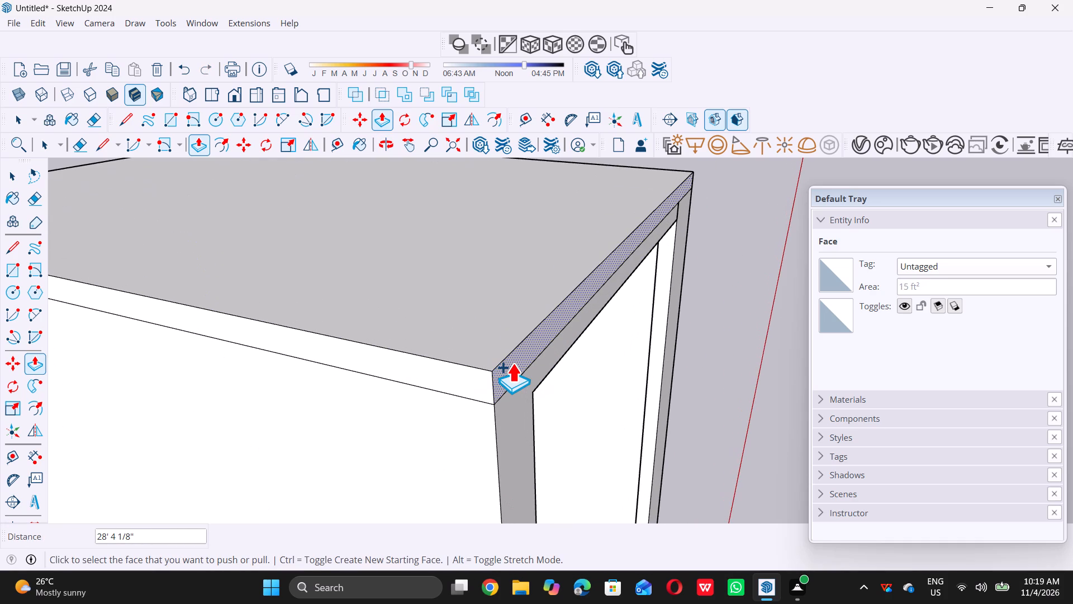
pyautogui.tripleClick(512, 363)
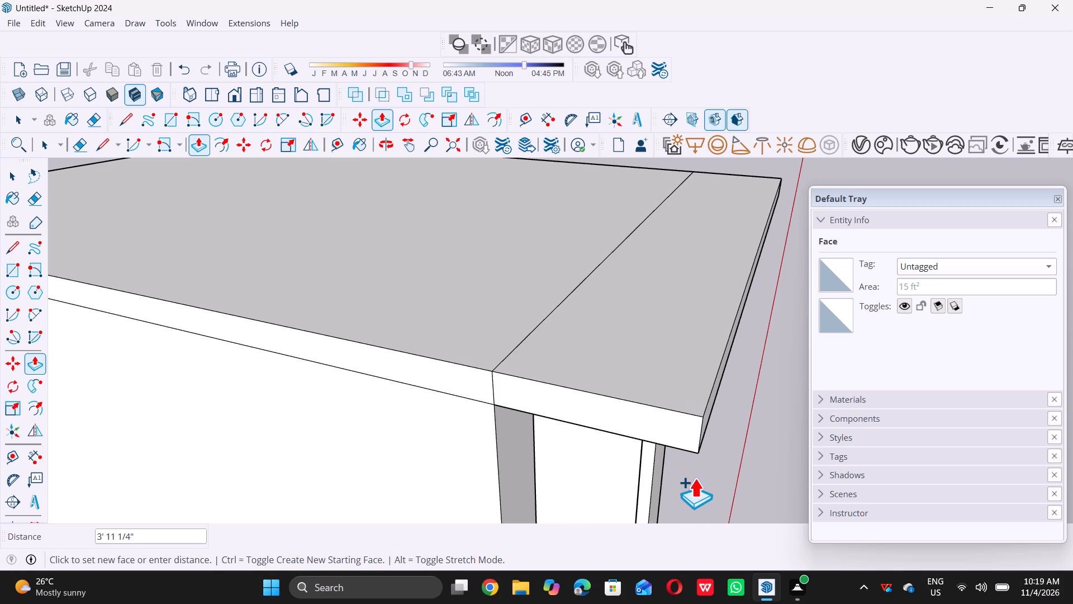
pyautogui.write("4'")
pyautogui.press('Return')
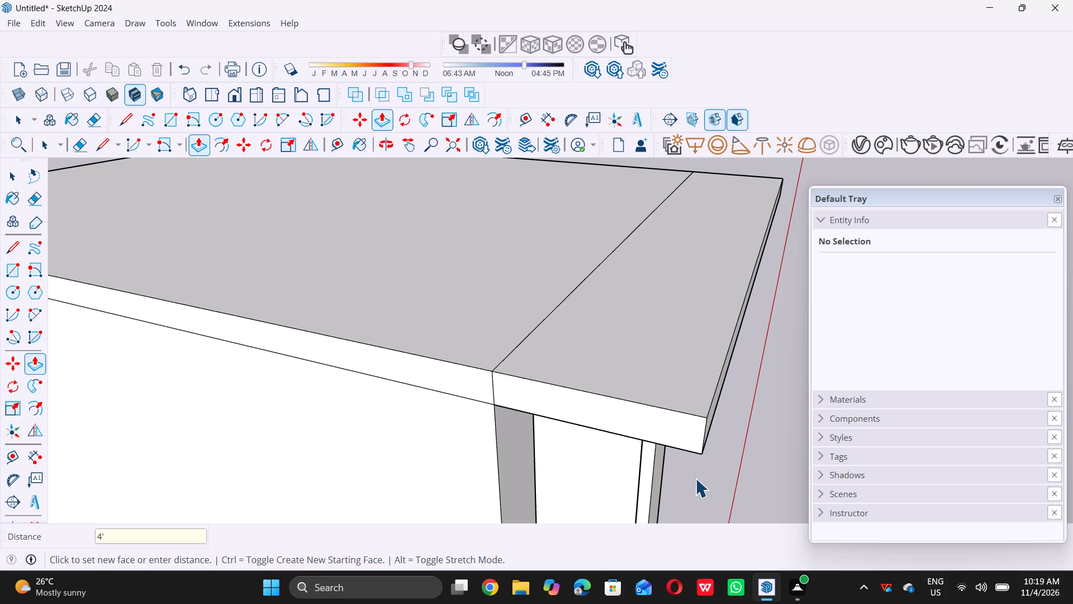
pyautogui.press('space')
# Examine the roof overhang and the whole building from the front, sides and below.
pyautogui.scroll(-20, 404, 272)
pyautogui.moveTo(538, 392); pyautogui.dragTo(529, 385, button='middle')
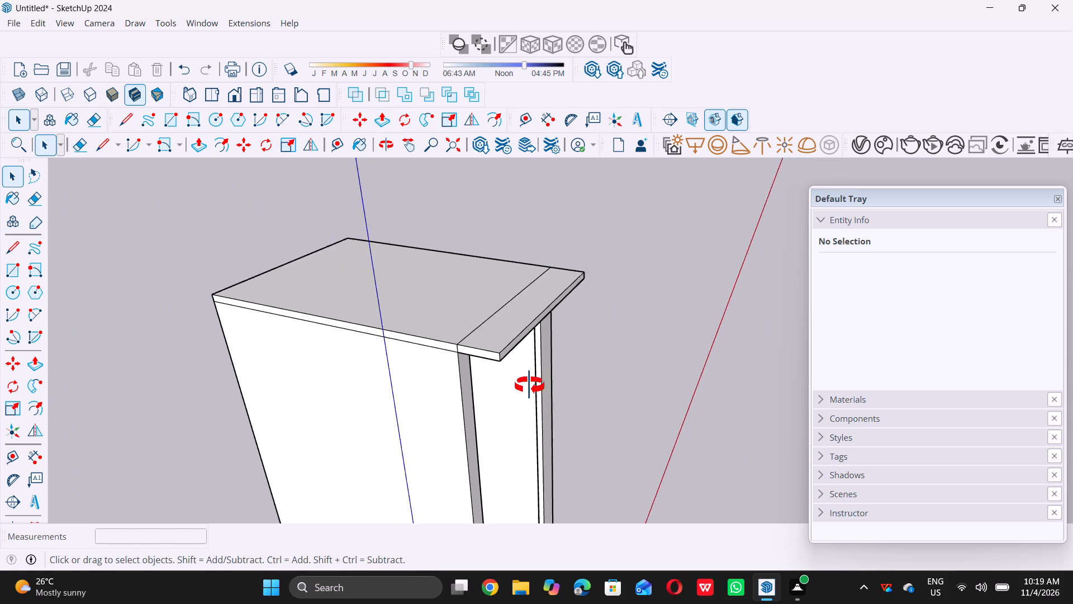
pyautogui.moveTo(529, 385); pyautogui.dragTo(514, 376, button='middle')
pyautogui.moveTo(509, 372); pyautogui.dragTo(241, 276, button='middle')
pyautogui.scroll(-12, 240, 276)
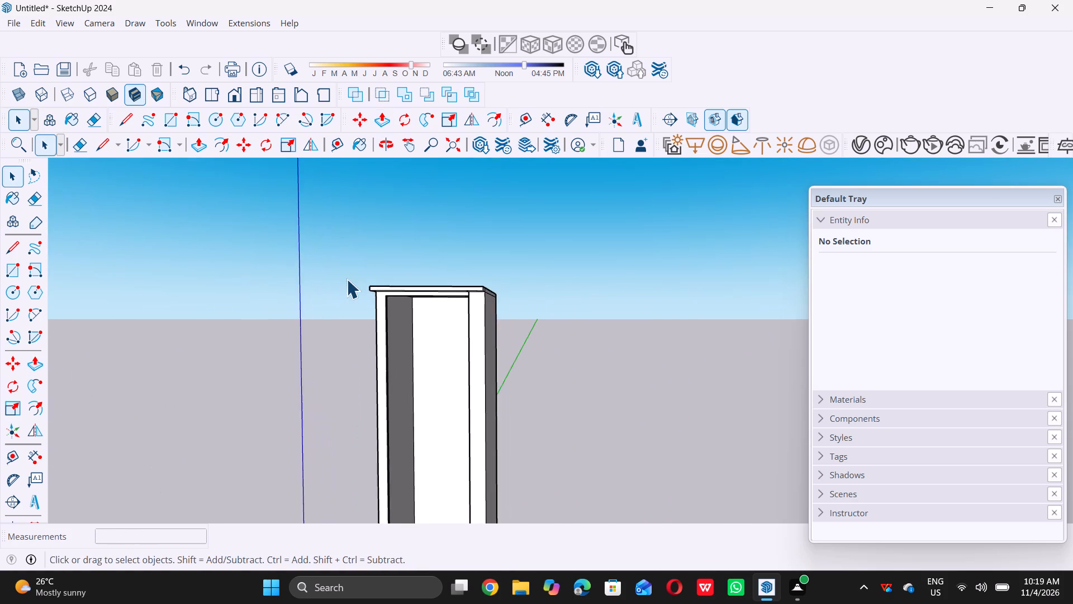
pyautogui.scroll(-7, 346, 279)
pyautogui.moveTo(364, 299); pyautogui.dragTo(410, 324, button='middle')
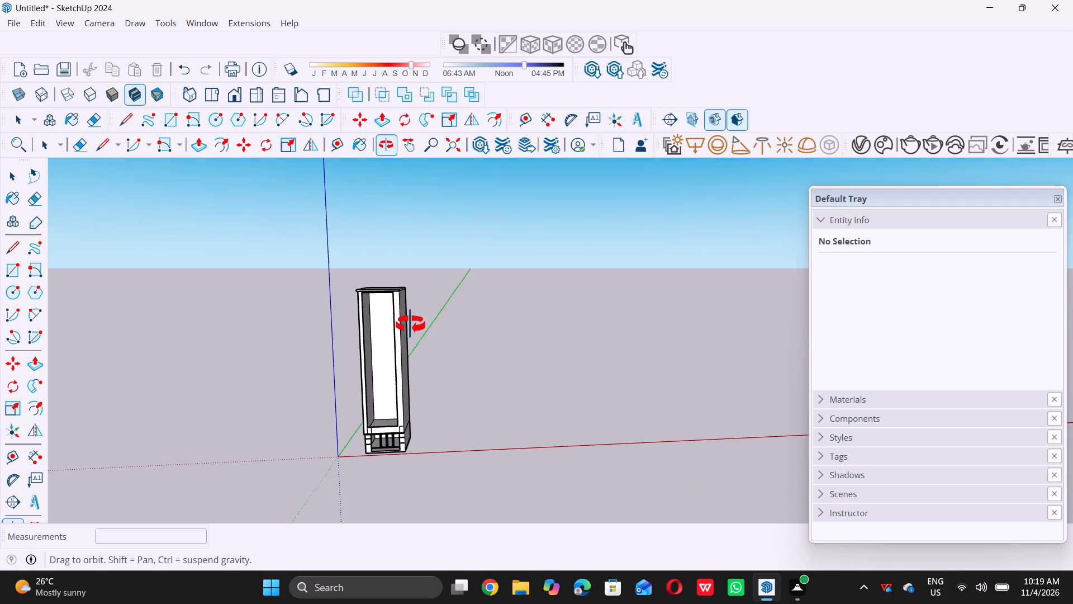
pyautogui.moveTo(410, 324); pyautogui.dragTo(441, 324, button='middle')
pyautogui.middleClick(441, 324)
pyautogui.middleClick(440, 320)
pyautogui.middleClick(439, 319)
pyautogui.scroll(1, 439, 315)
pyautogui.scroll(-3, 426, 379)
pyautogui.moveTo(405, 392); pyautogui.dragTo(396, 382, button='middle')
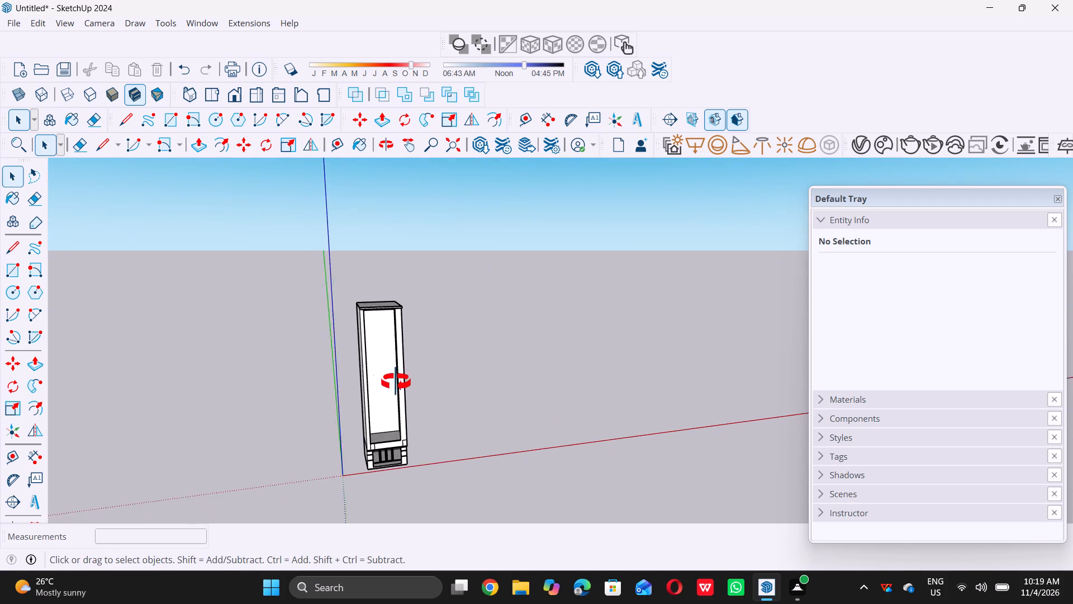
pyautogui.moveTo(396, 382); pyautogui.dragTo(364, 353, button='middle')
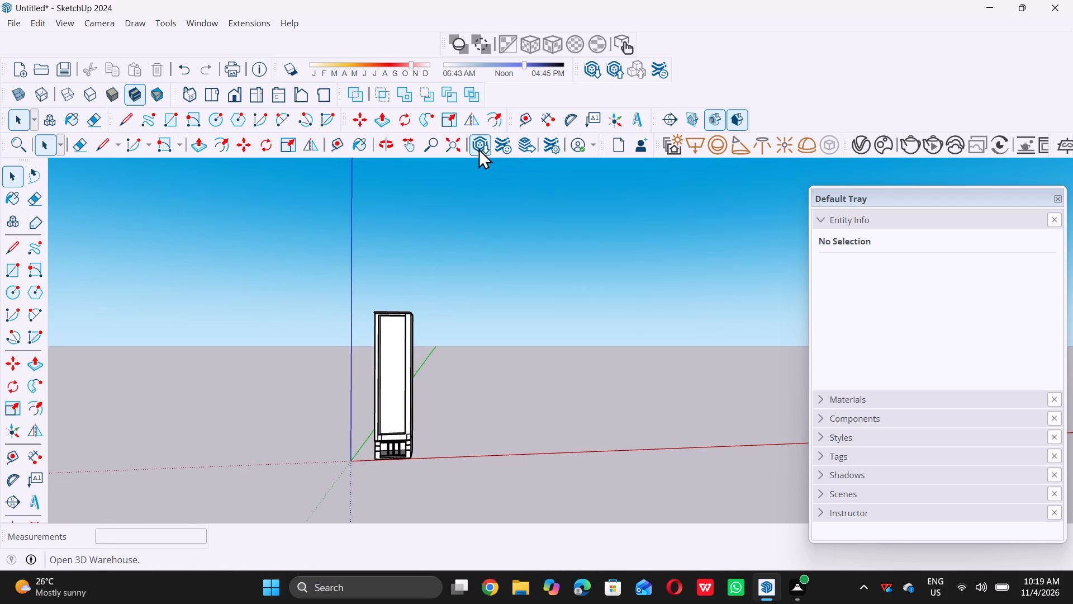
# Open 3D Warehouse and change the model search from "glass window and door" to "glass window".
pyautogui.doubleClick(483, 144)
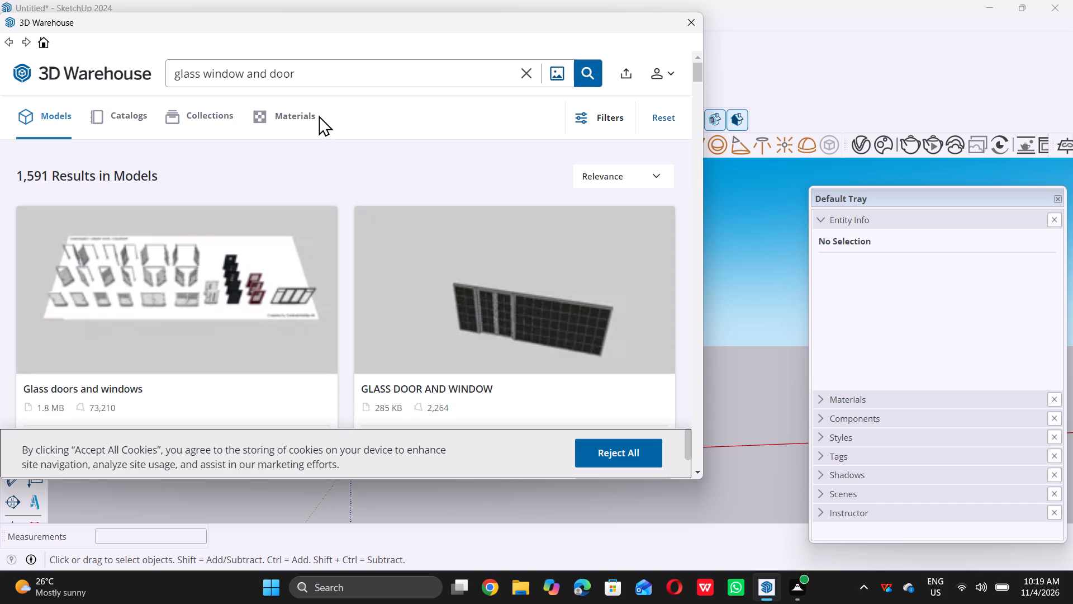
pyautogui.scroll(-6, 358, 249)
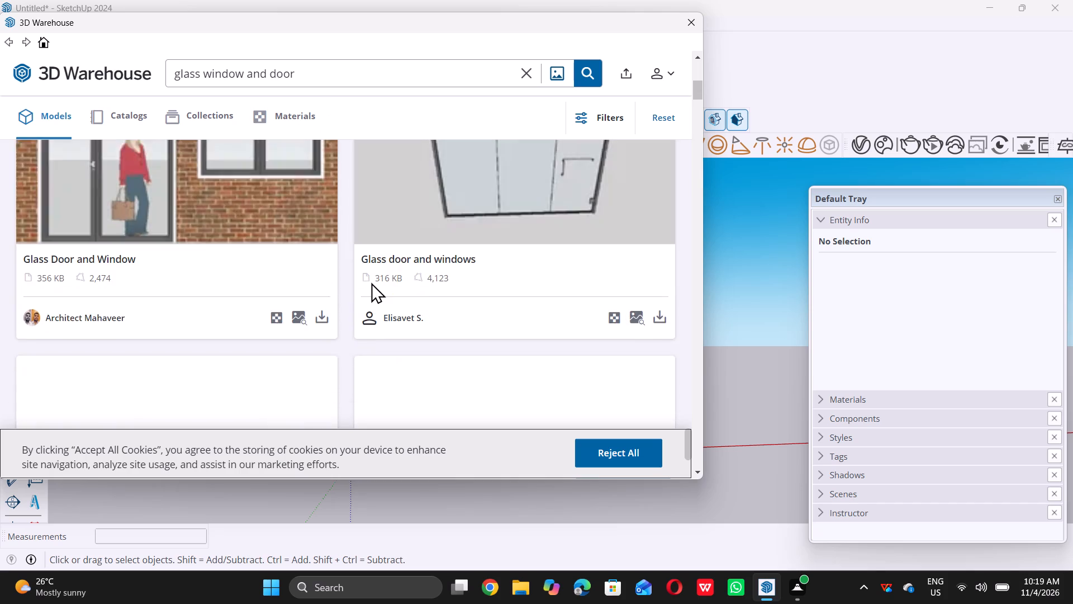
pyautogui.scroll(7, 371, 282)
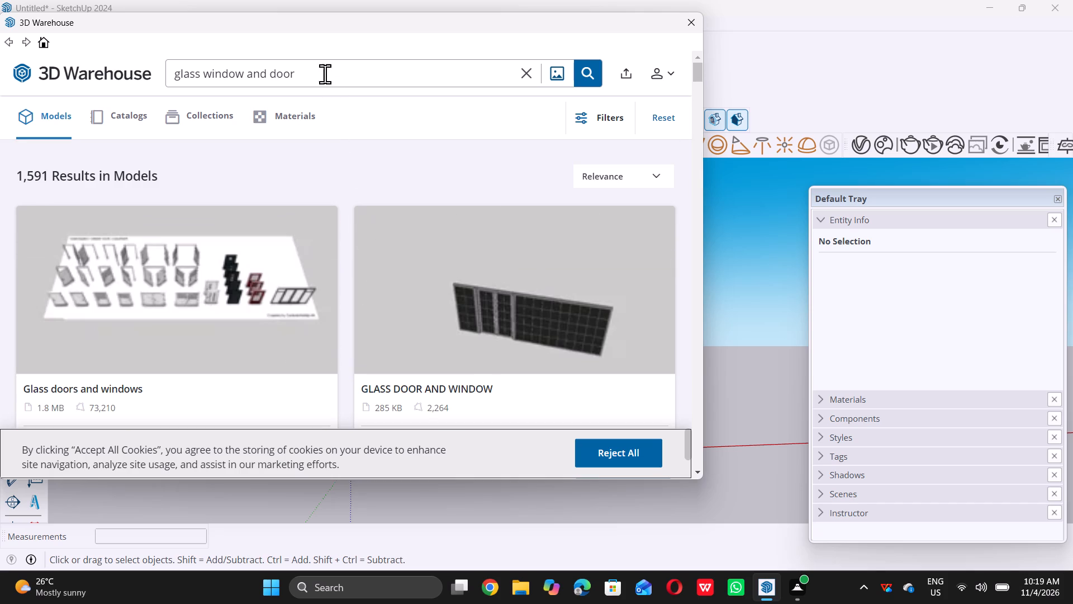
pyautogui.click(318, 68)
pyautogui.press('BackSpace')
pyautogui.press('BackSpace')
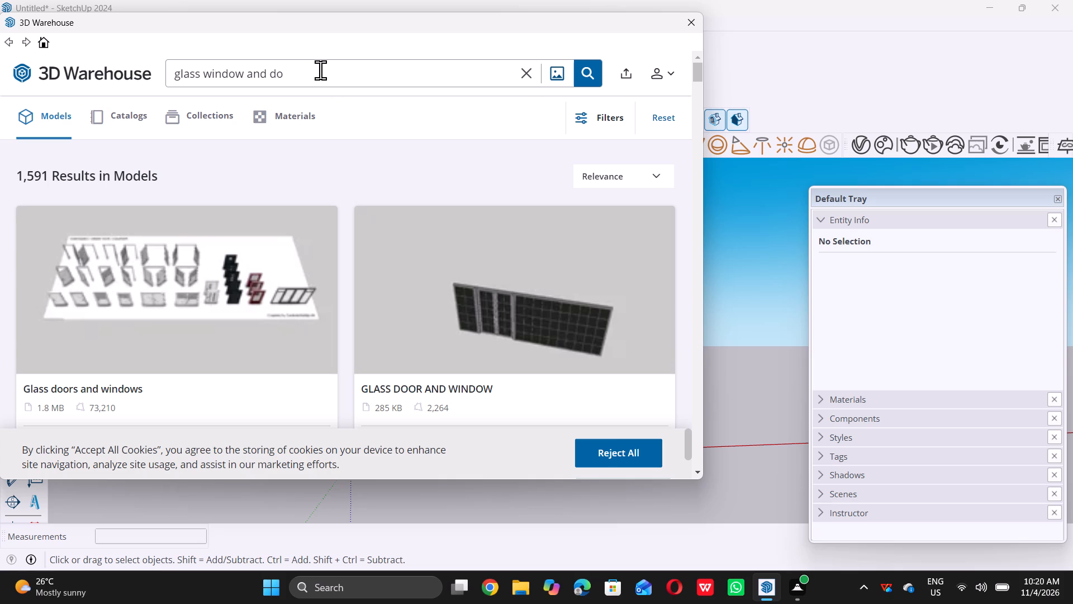
pyautogui.press('BackSpace')
pyautogui.press('BackSpace')
pyautogui.press('BackSpace')
pyautogui.press('BackSpace')
pyautogui.press('BackSpace')
pyautogui.press('BackSpace')
pyautogui.press('Return')
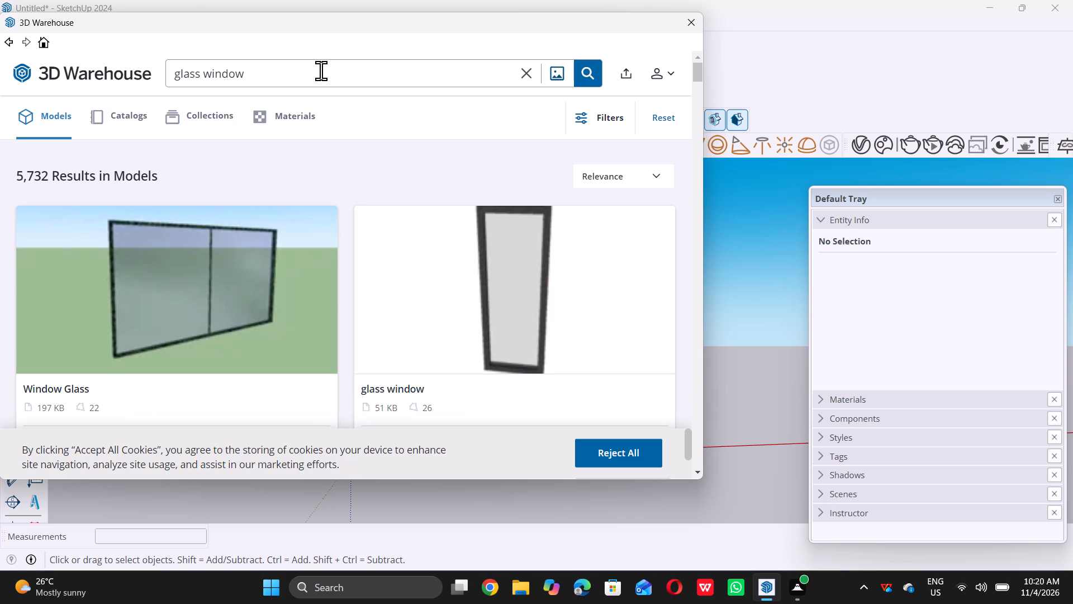
# Look through the "glass window" models for one that suits the storefront, loading more results at the end of the list.
pyautogui.scroll(-5, 326, 114)
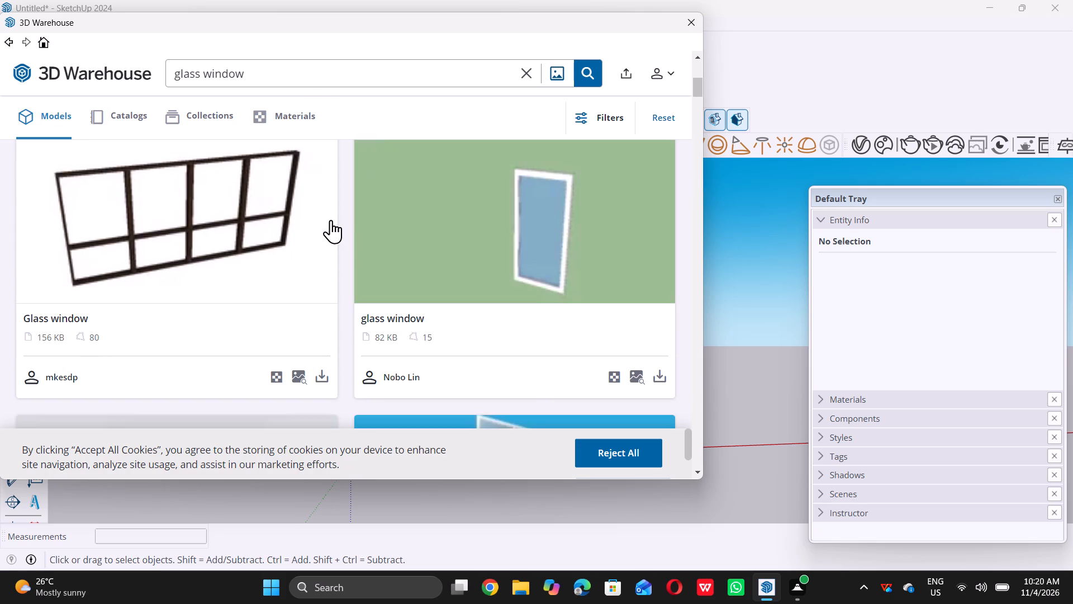
pyautogui.scroll(-6, 343, 217)
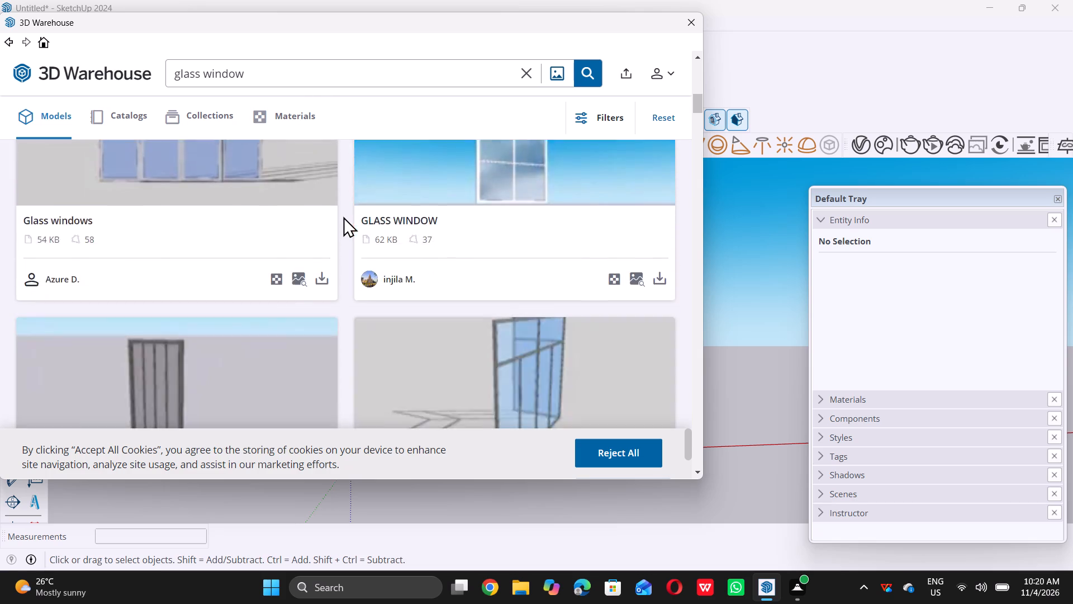
pyautogui.scroll(-12, 348, 211)
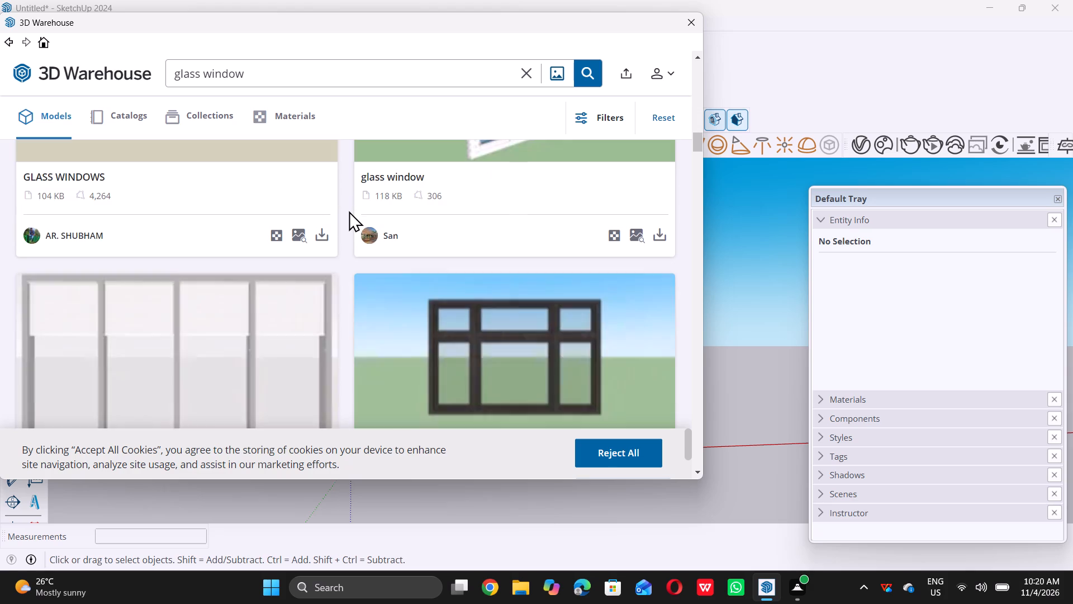
pyautogui.scroll(-11, 351, 208)
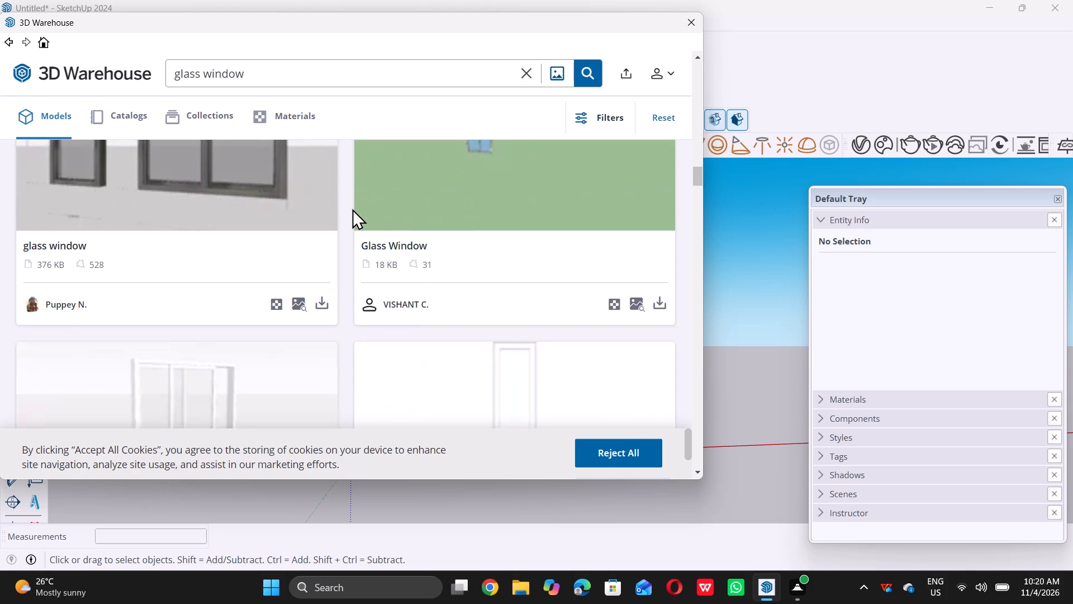
pyautogui.scroll(-9, 352, 209)
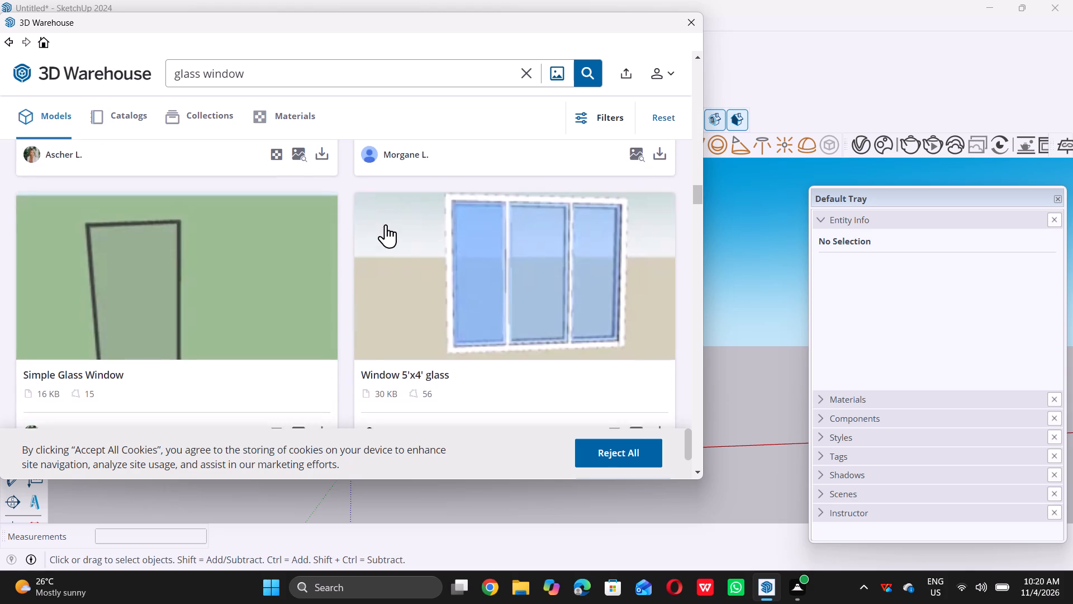
pyautogui.scroll(-4, 386, 224)
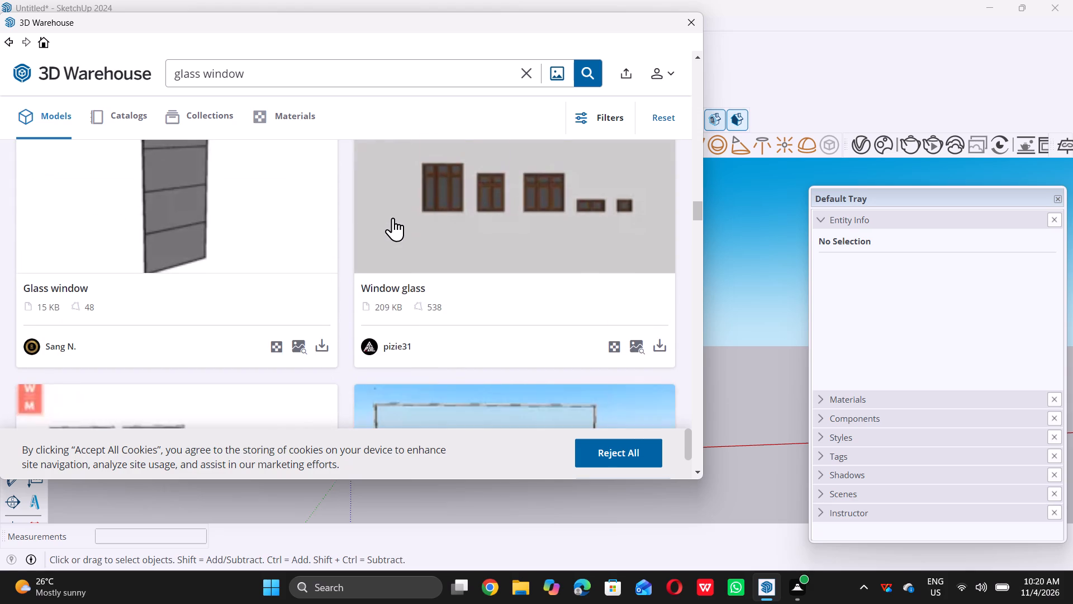
pyautogui.scroll(-12, 393, 218)
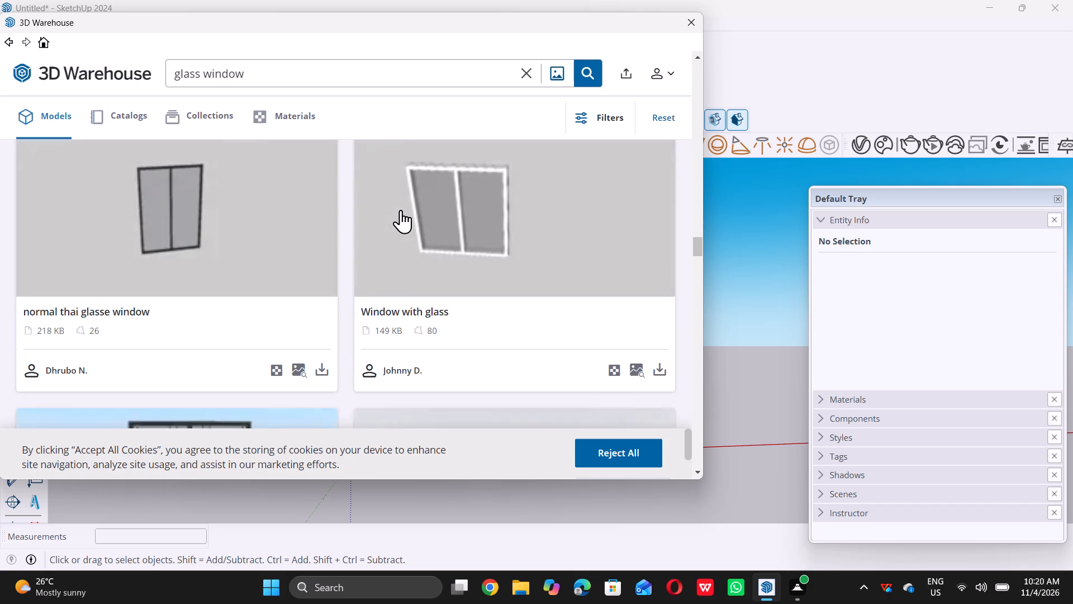
pyautogui.scroll(-6, 401, 210)
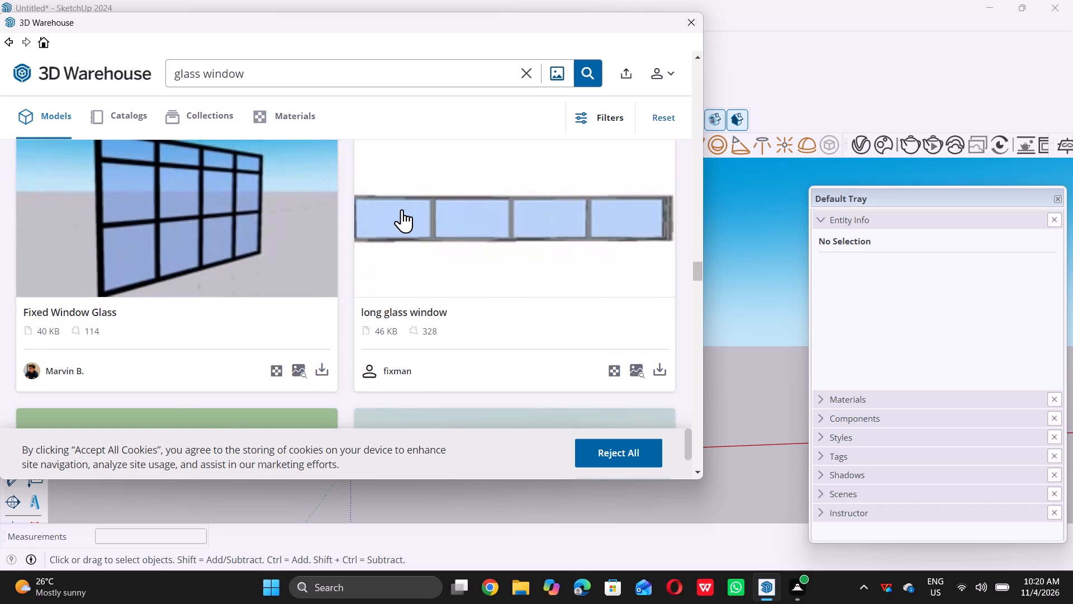
pyautogui.scroll(-6, 402, 209)
pyautogui.scroll(6, 402, 209)
pyautogui.scroll(-2, 402, 209)
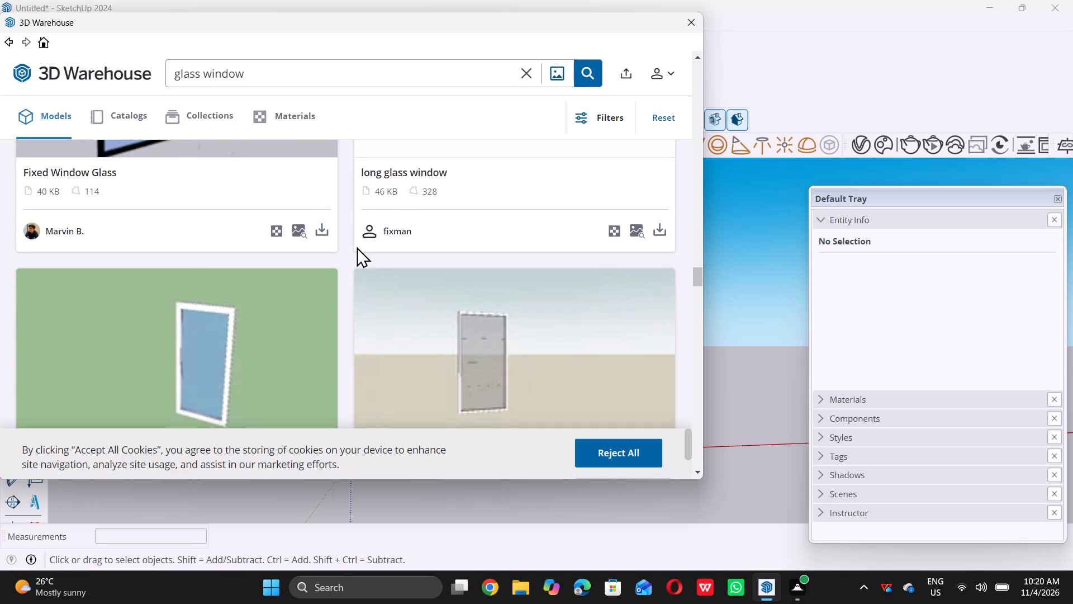
pyautogui.scroll(3, 345, 247)
pyautogui.scroll(-8, 325, 310)
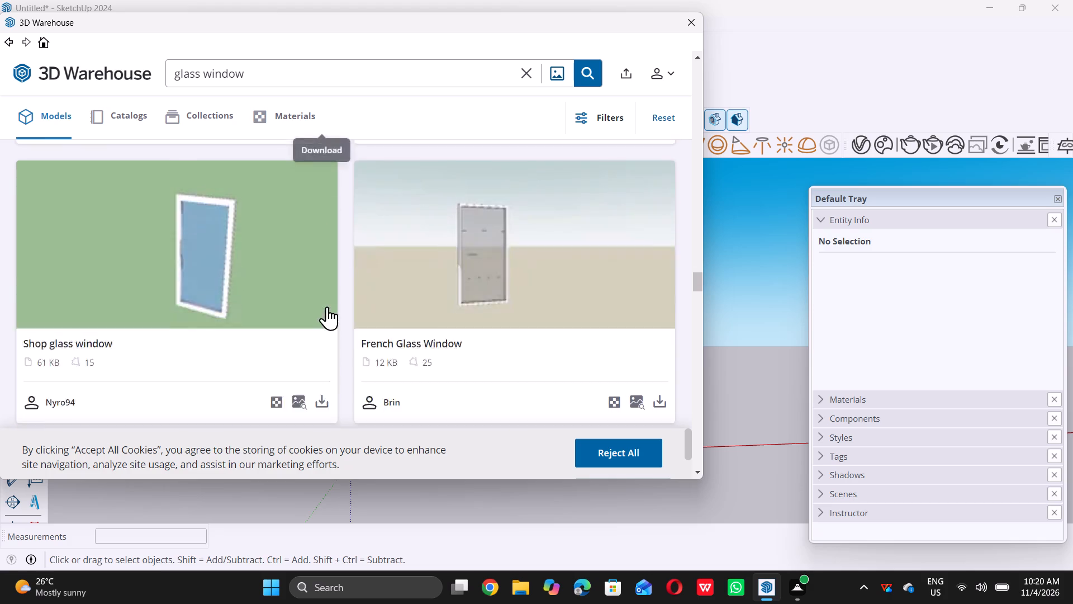
pyautogui.scroll(-7, 368, 298)
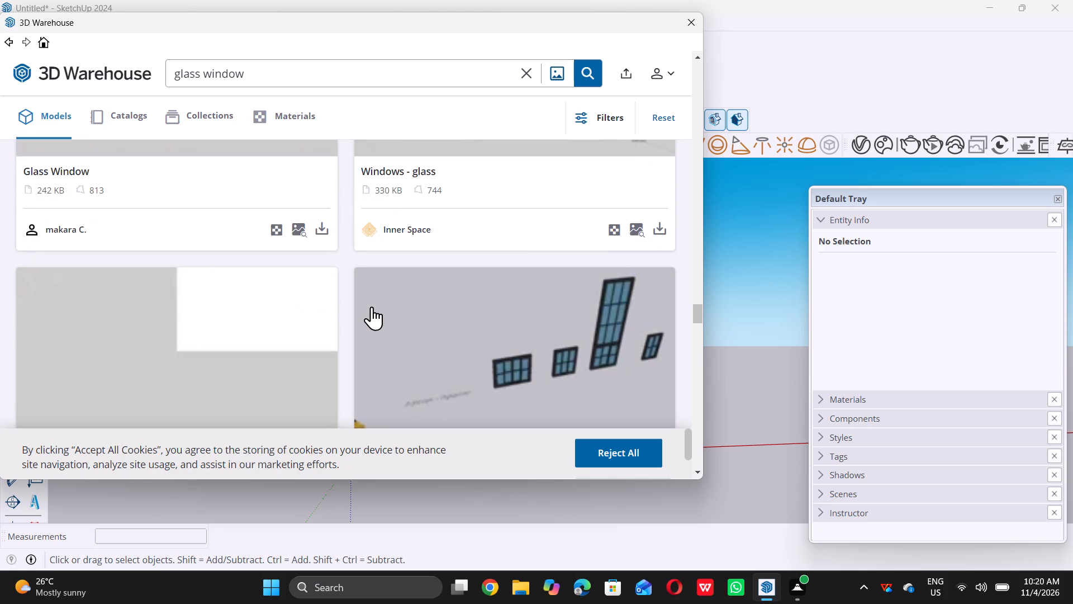
pyautogui.scroll(-14, 376, 306)
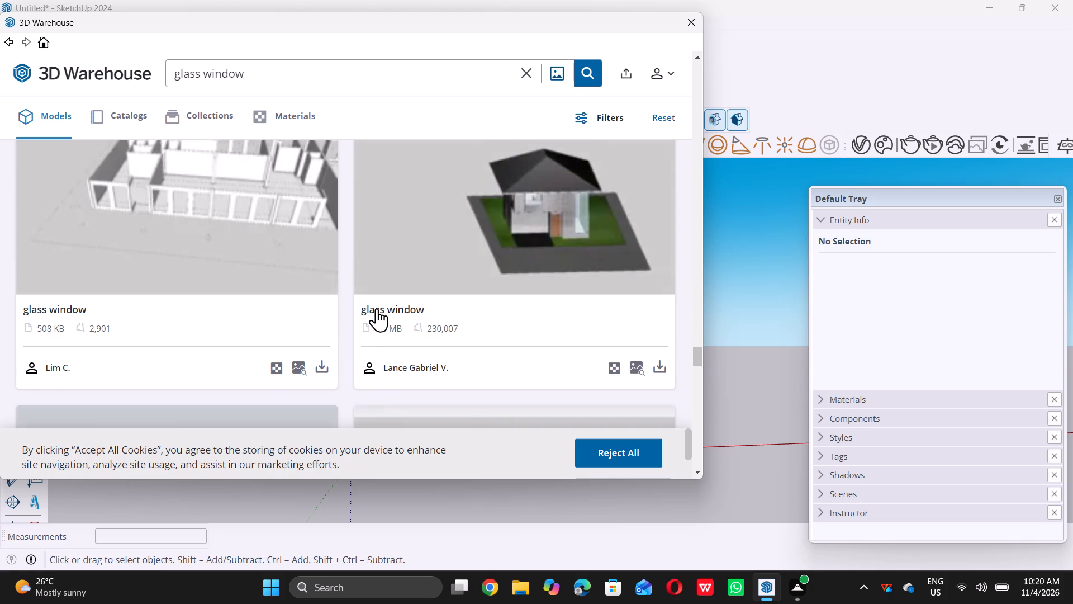
pyautogui.scroll(-8, 377, 308)
pyautogui.scroll(1, 377, 308)
pyautogui.scroll(-5, 377, 308)
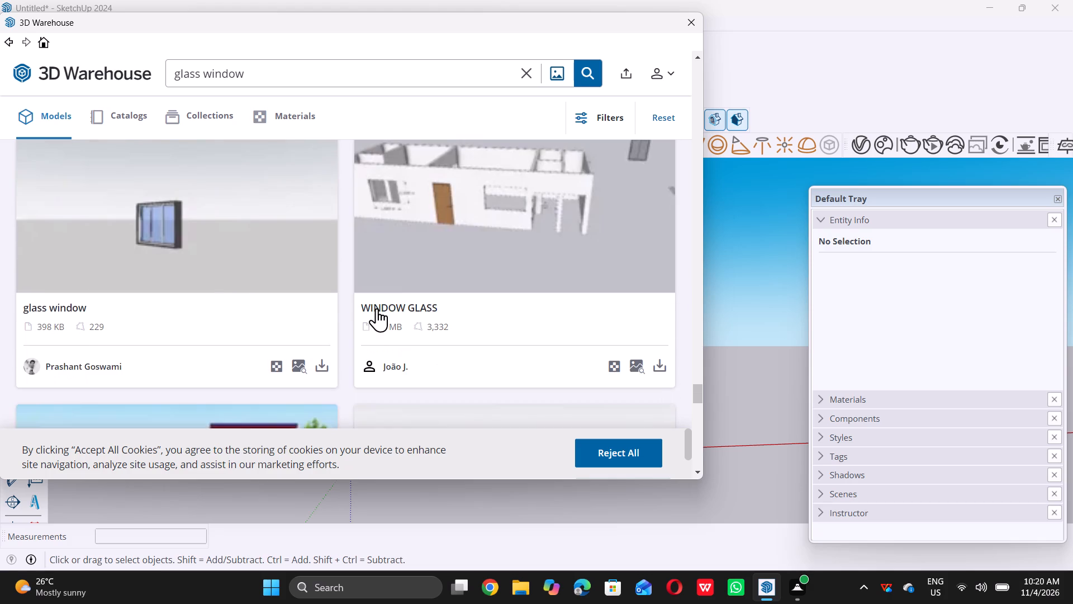
pyautogui.scroll(-10, 377, 308)
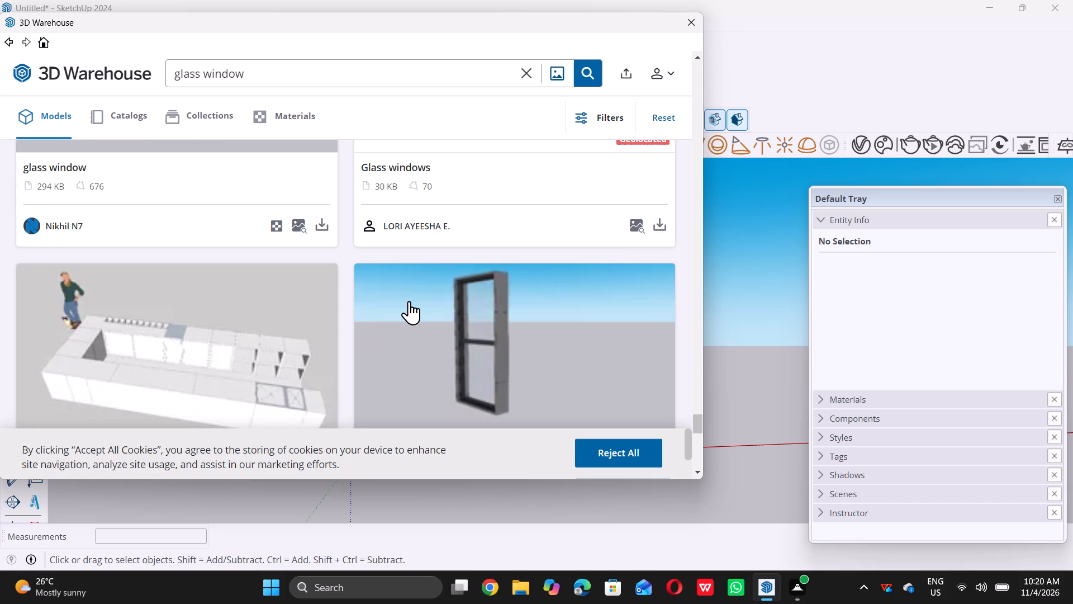
pyautogui.scroll(-12, 430, 295)
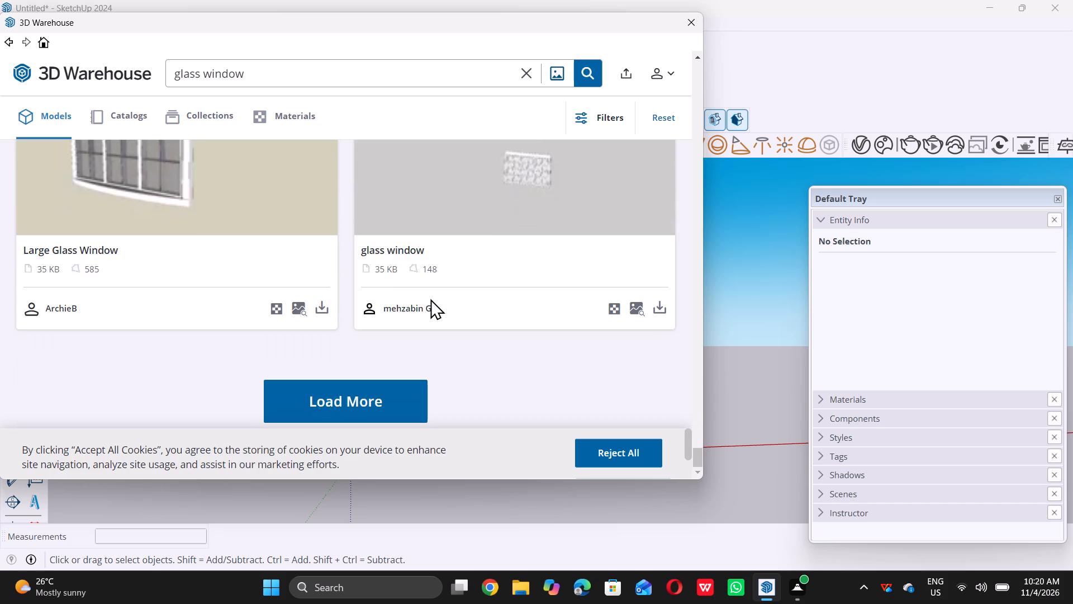
pyautogui.scroll(-2, 430, 299)
pyautogui.click(396, 394)
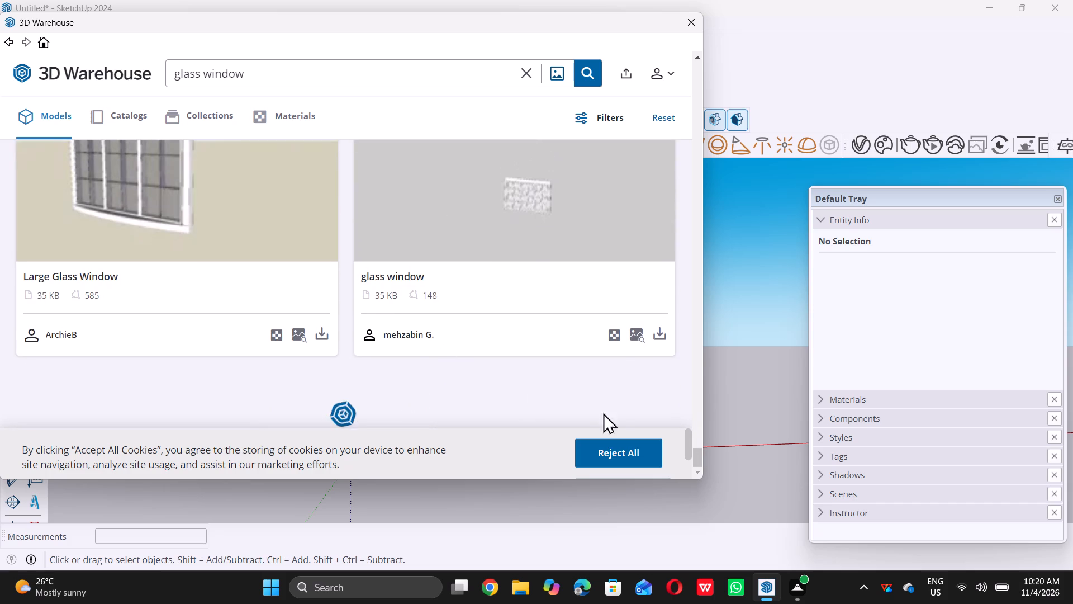
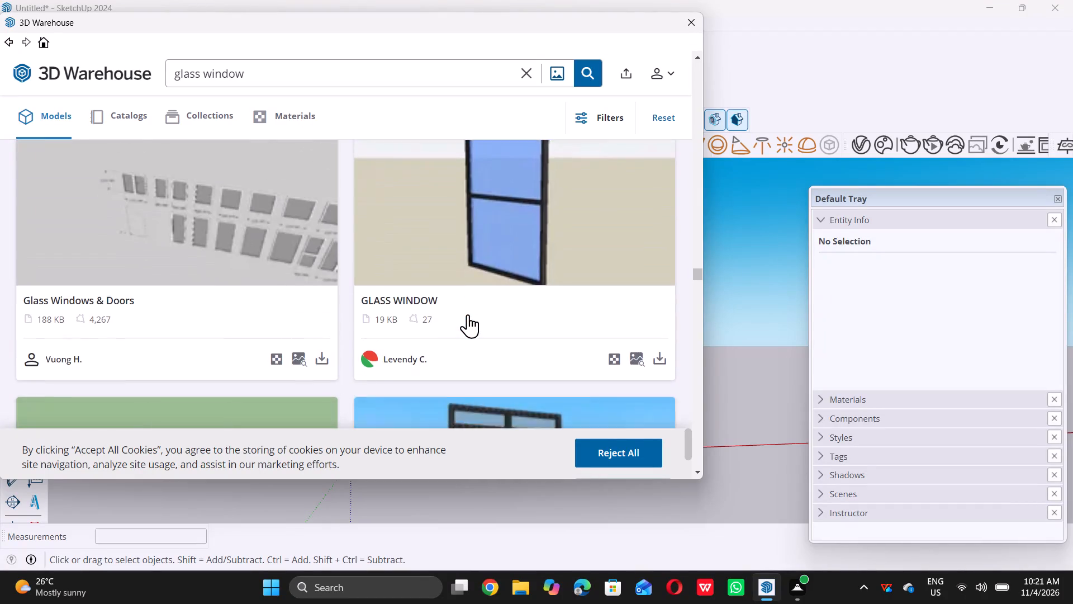
# Look through the rest of the loaded "glass window" models for one that suits the storefront.
pyautogui.scroll(-4, 468, 314)
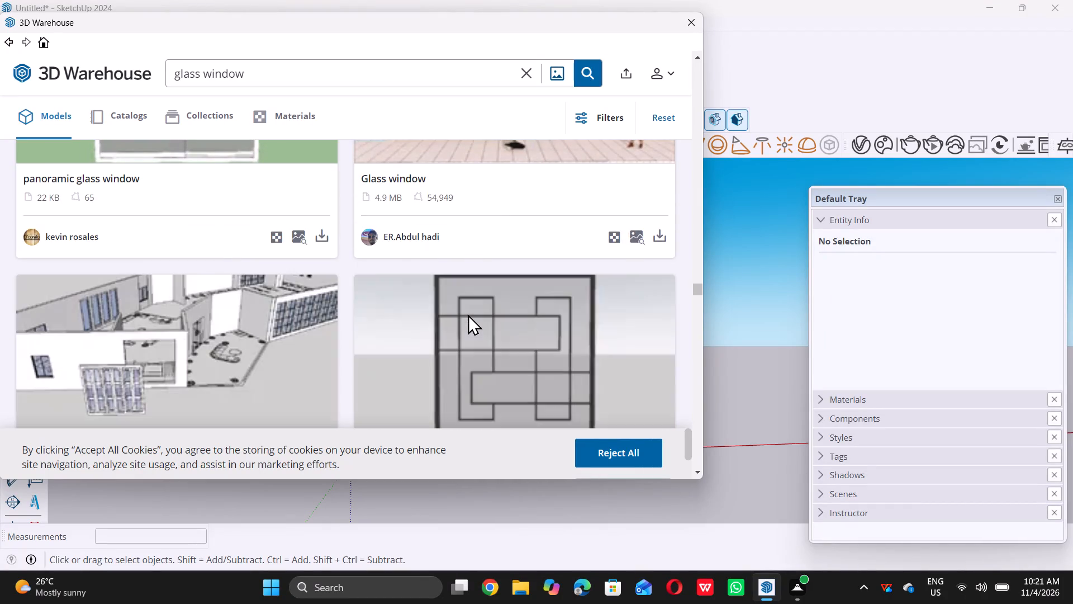
pyautogui.scroll(-13, 468, 314)
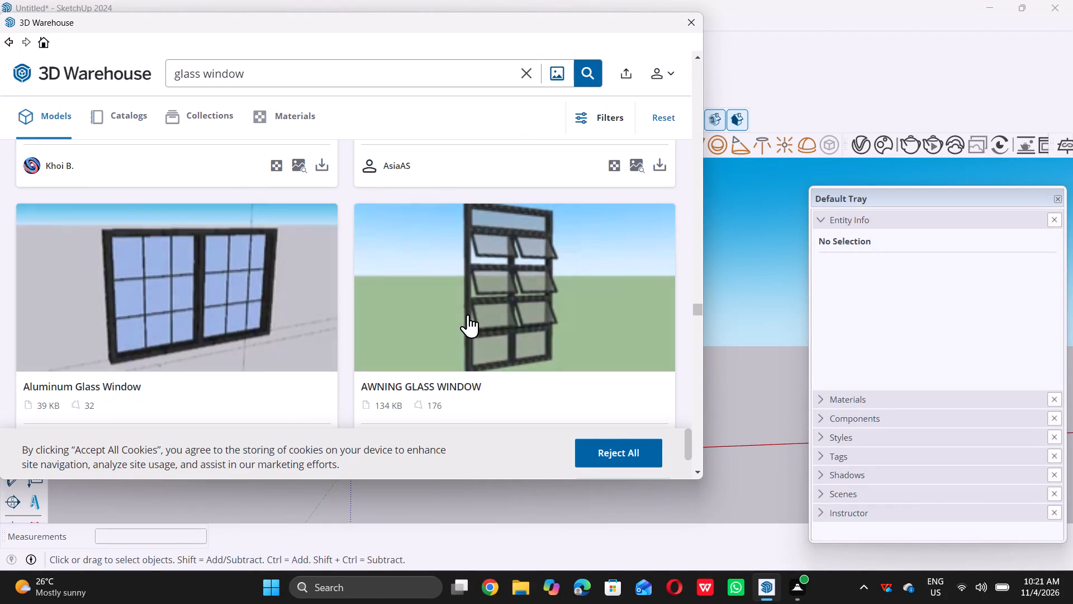
pyautogui.scroll(1, 468, 314)
pyautogui.scroll(-3, 468, 314)
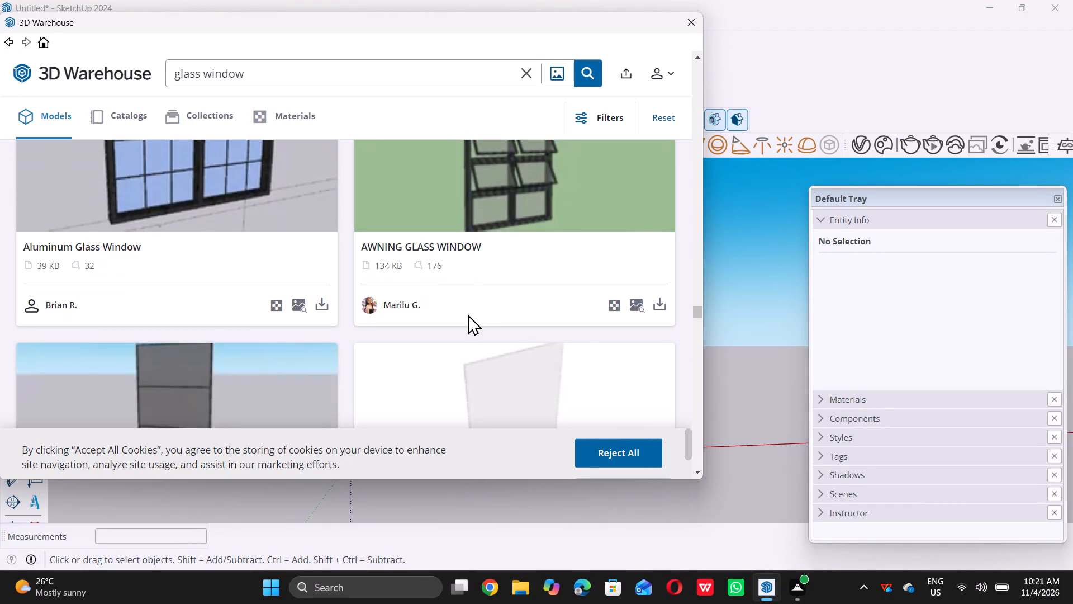
pyautogui.scroll(-11, 468, 314)
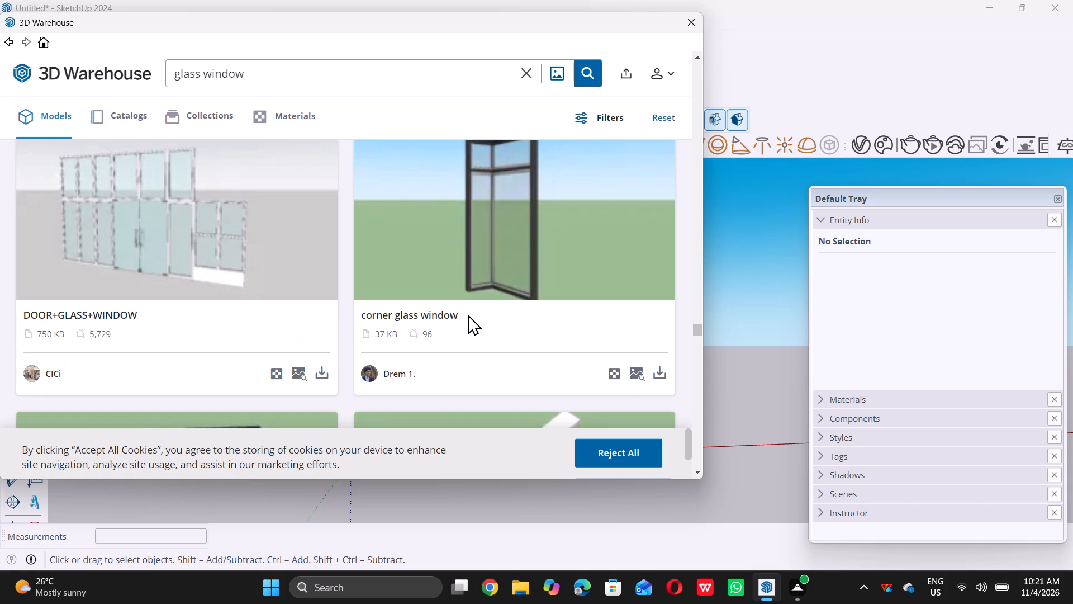
pyautogui.scroll(-14, 468, 314)
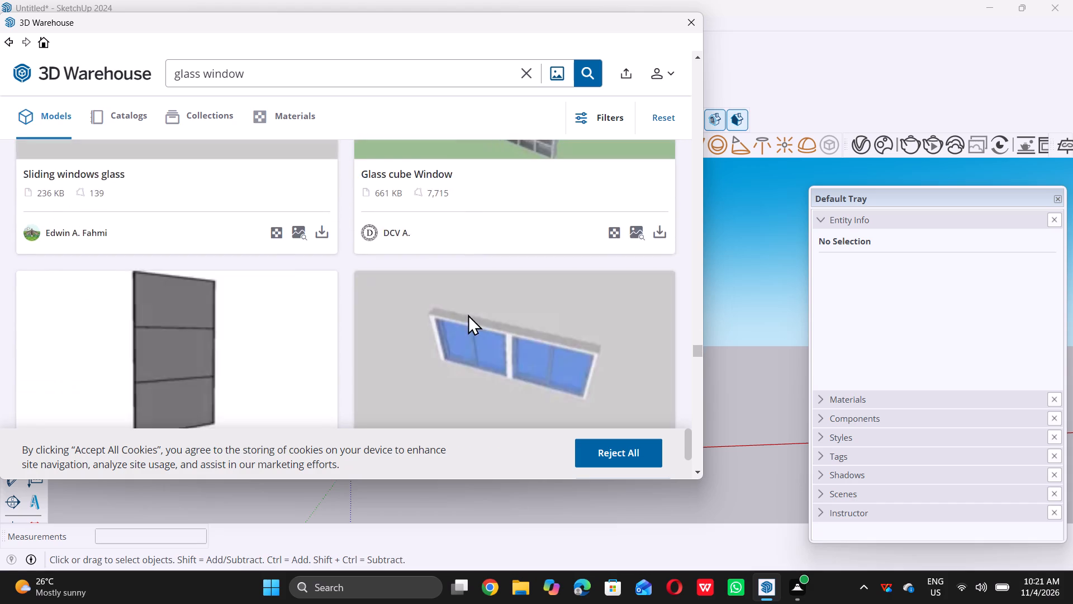
pyautogui.scroll(-13, 468, 314)
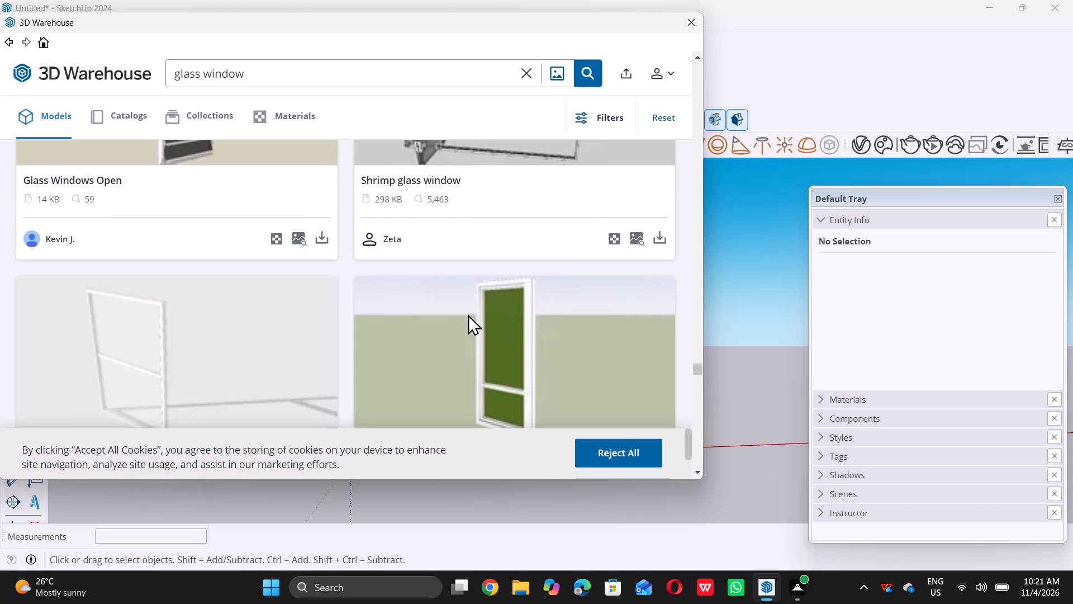
pyautogui.scroll(-12, 468, 314)
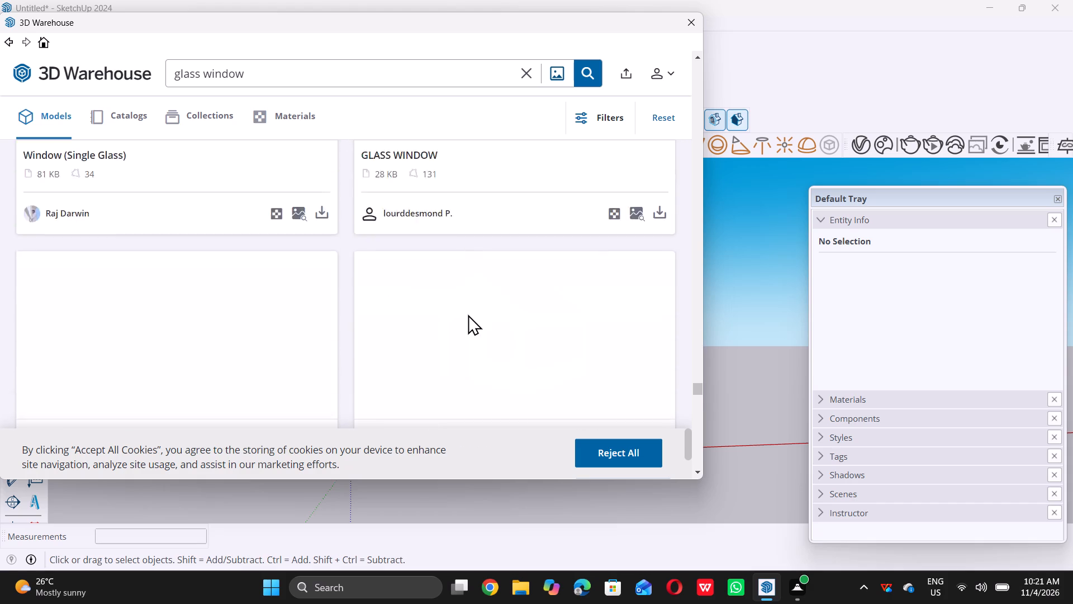
pyautogui.scroll(-11, 468, 314)
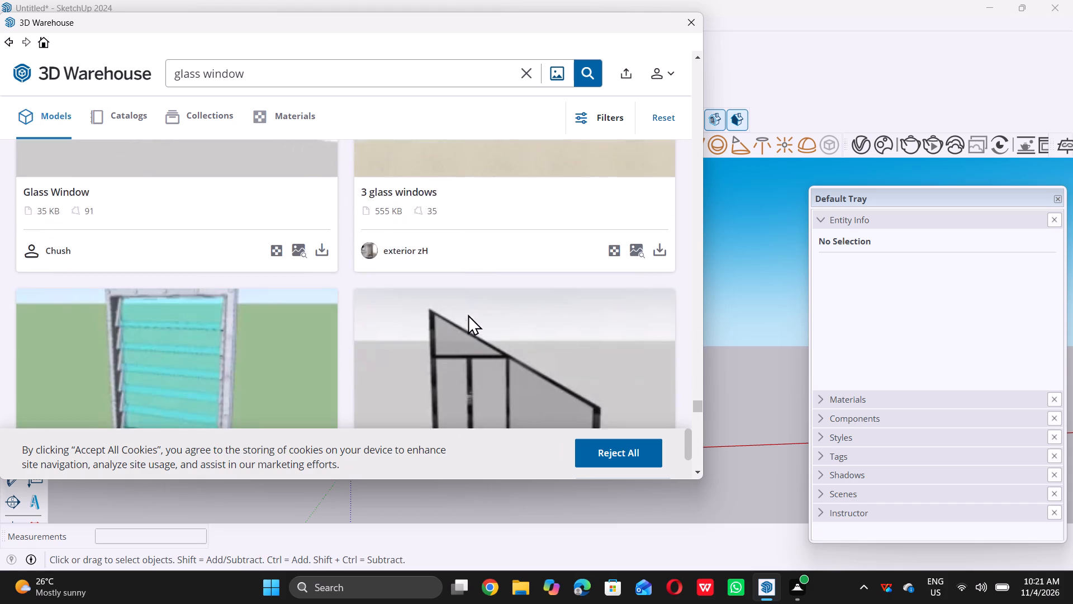
pyautogui.scroll(-10, 468, 314)
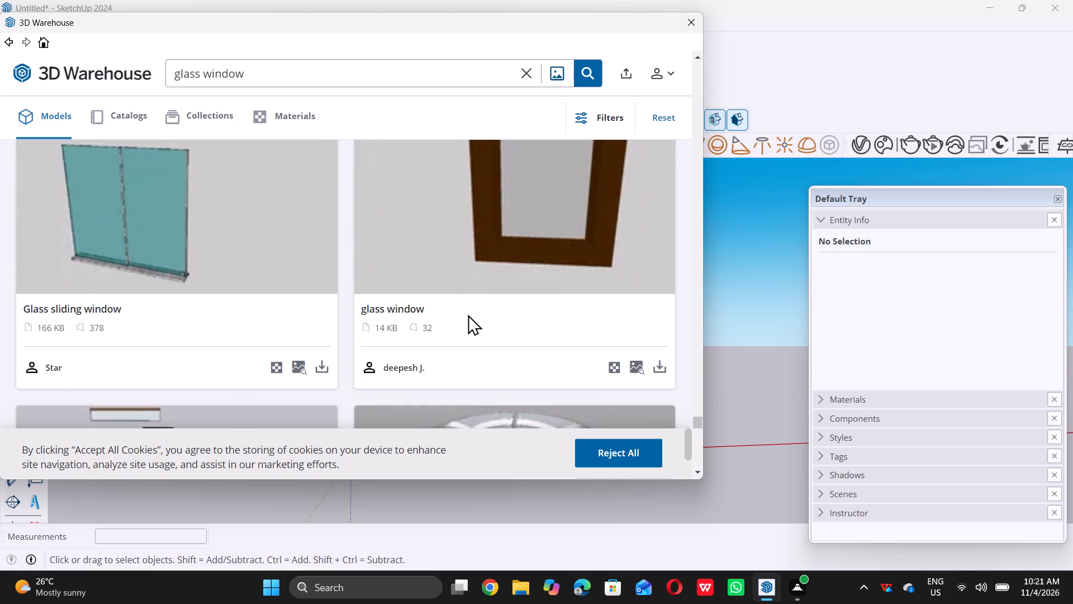
pyautogui.scroll(-15, 468, 314)
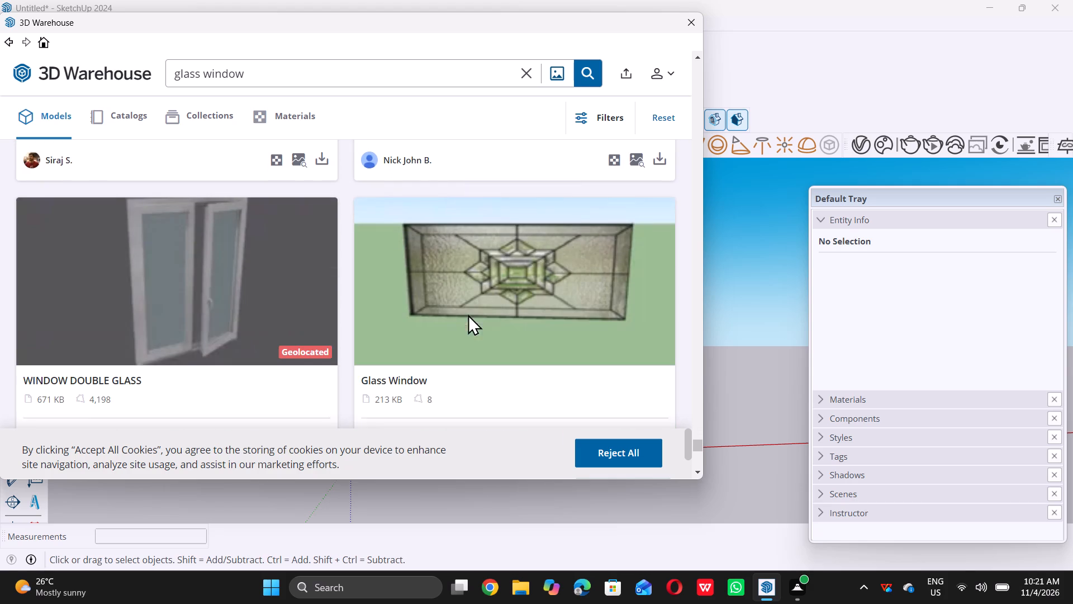
pyautogui.scroll(-2, 468, 314)
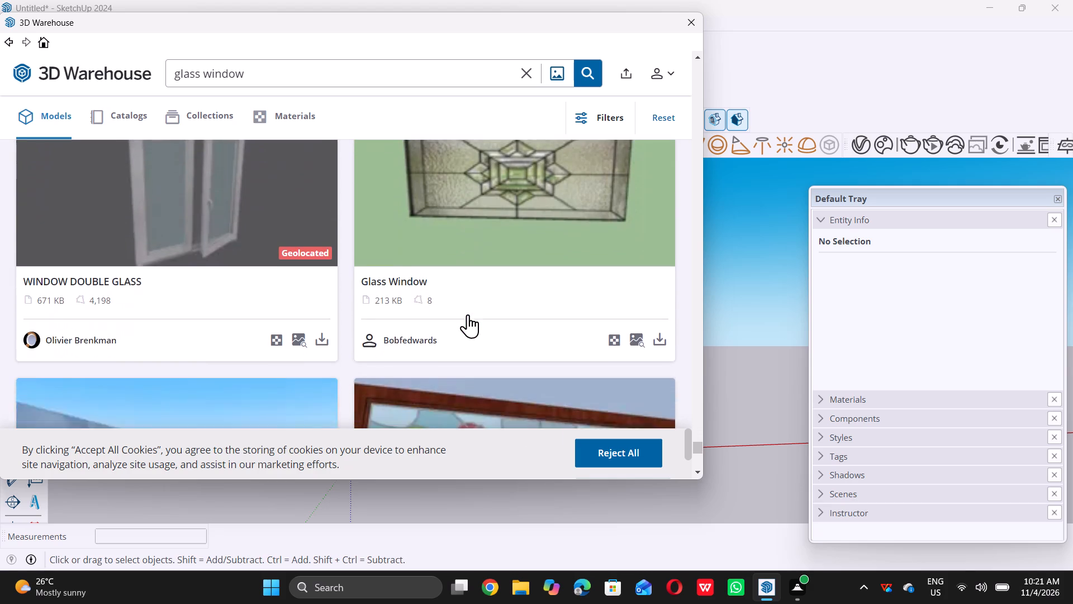
pyautogui.scroll(-8, 468, 314)
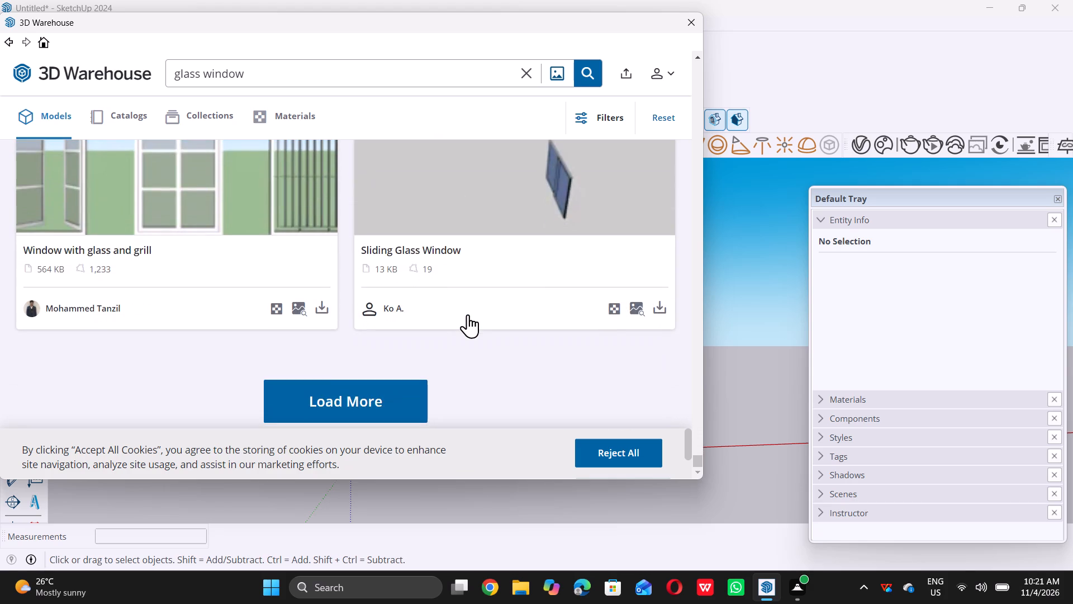
pyautogui.scroll(1, 468, 314)
pyautogui.scroll(-9, 468, 314)
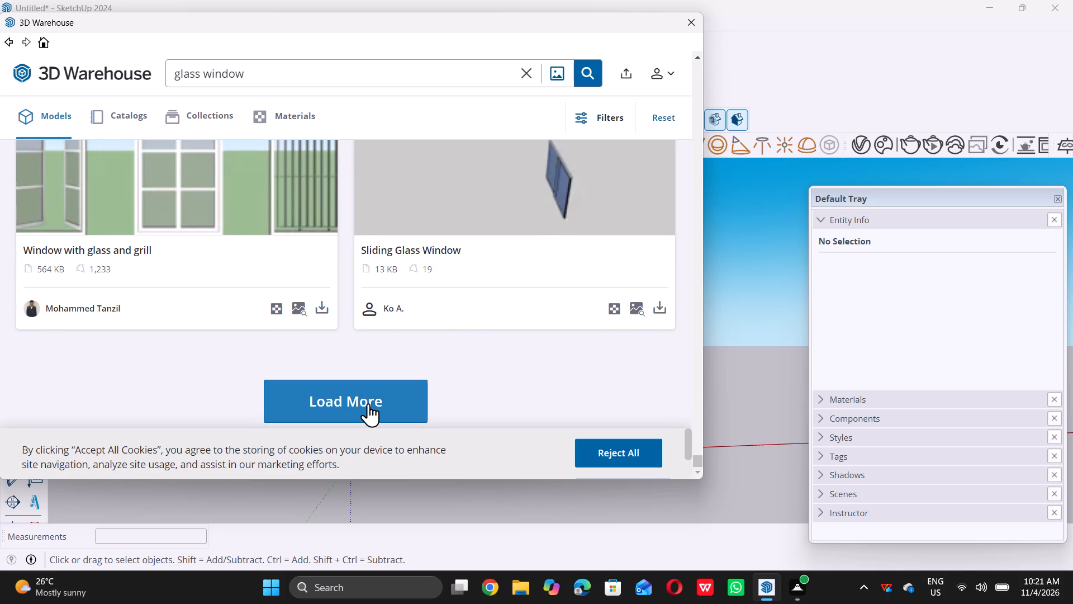
# Load more "glass window" results and look through the added models for a suitable storefront window.
pyautogui.doubleClick(375, 397)
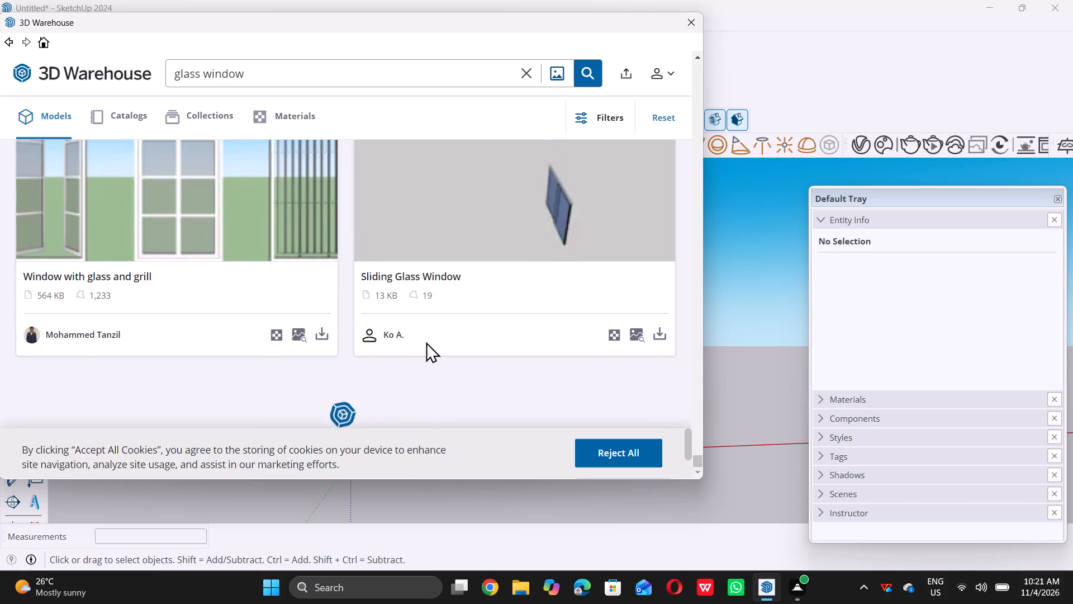
pyautogui.scroll(-12, 429, 325)
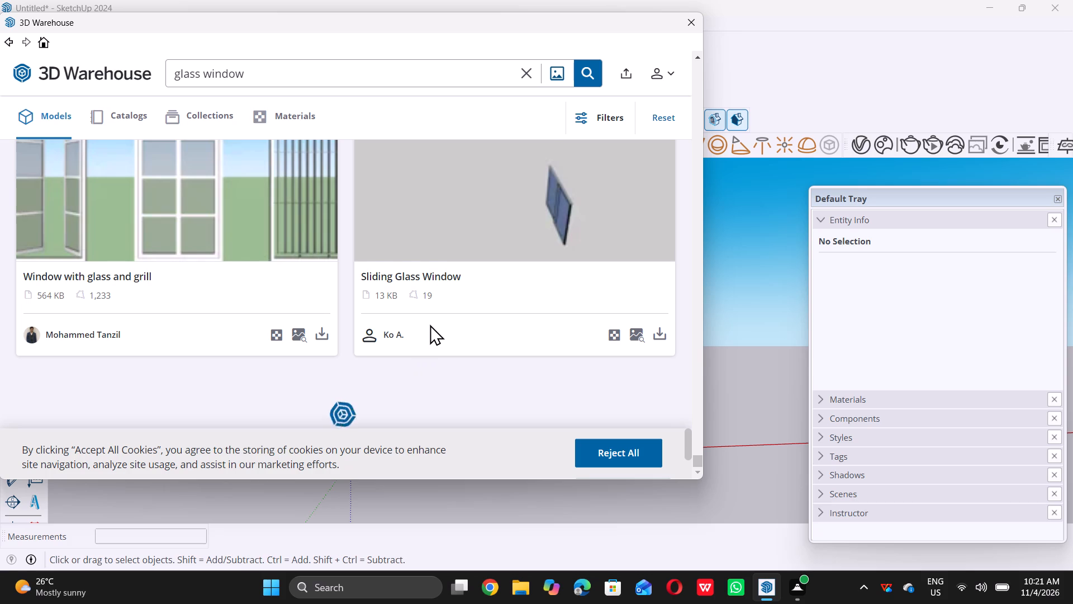
pyautogui.scroll(-5, 430, 324)
pyautogui.scroll(3, 430, 324)
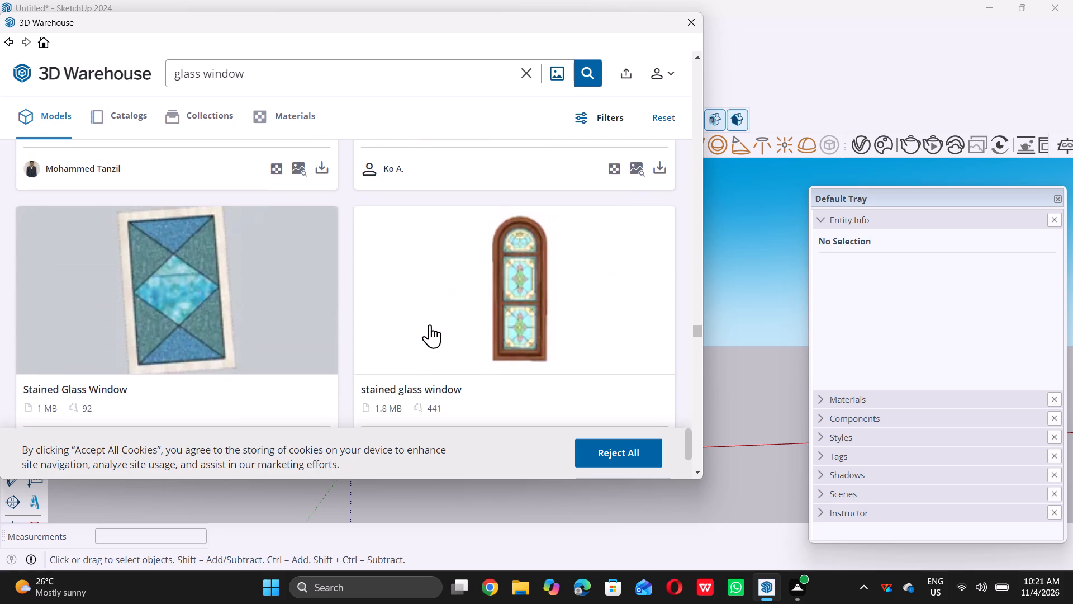
pyautogui.scroll(-10, 430, 324)
pyautogui.scroll(1, 430, 324)
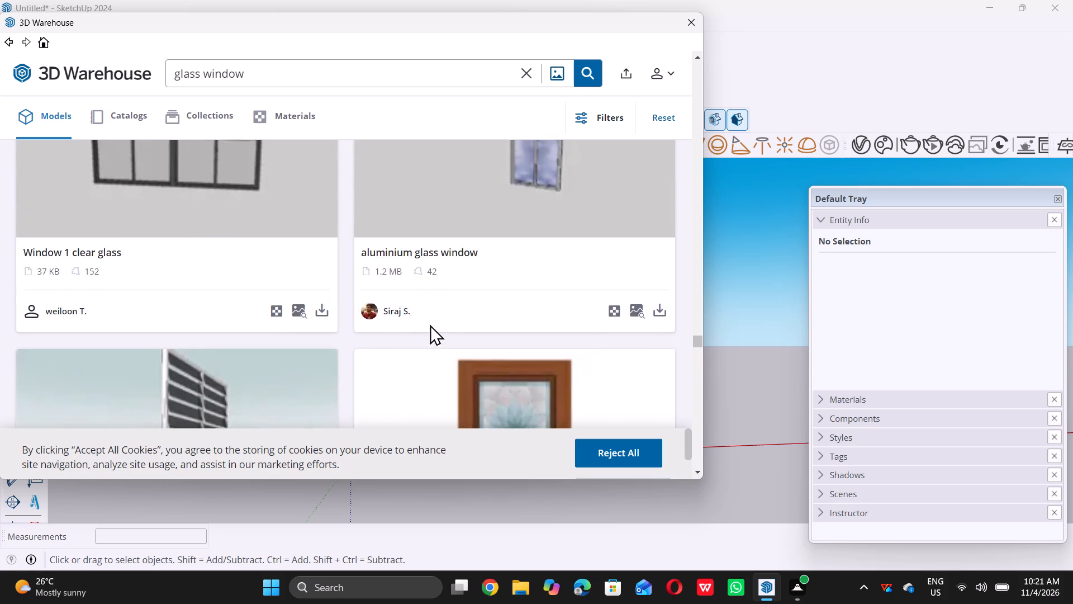
pyautogui.scroll(1, 430, 324)
pyautogui.scroll(-14, 430, 324)
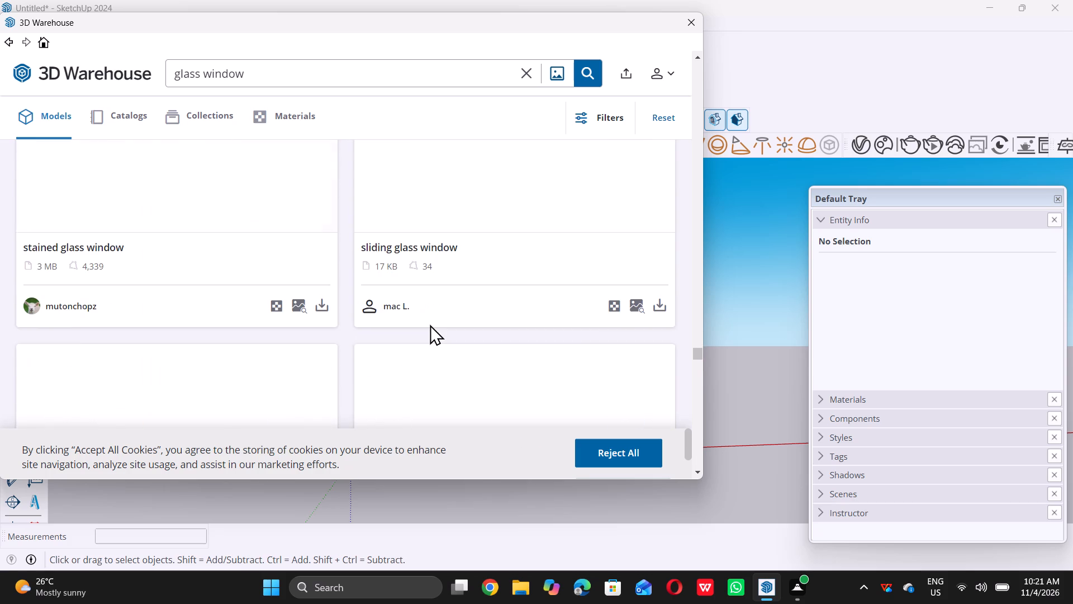
pyautogui.scroll(-15, 430, 324)
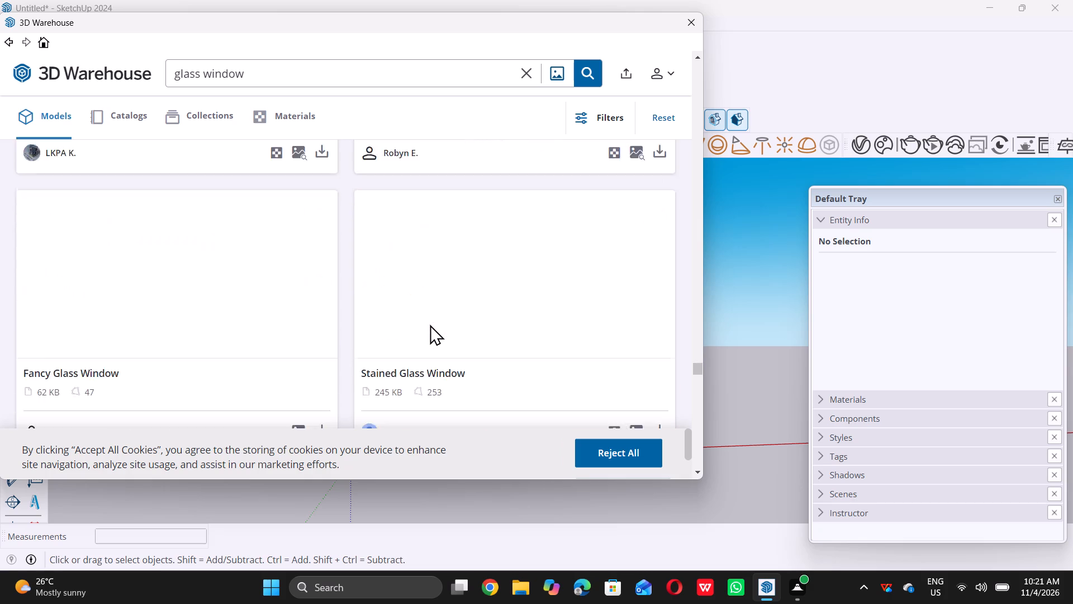
pyautogui.scroll(-15, 430, 324)
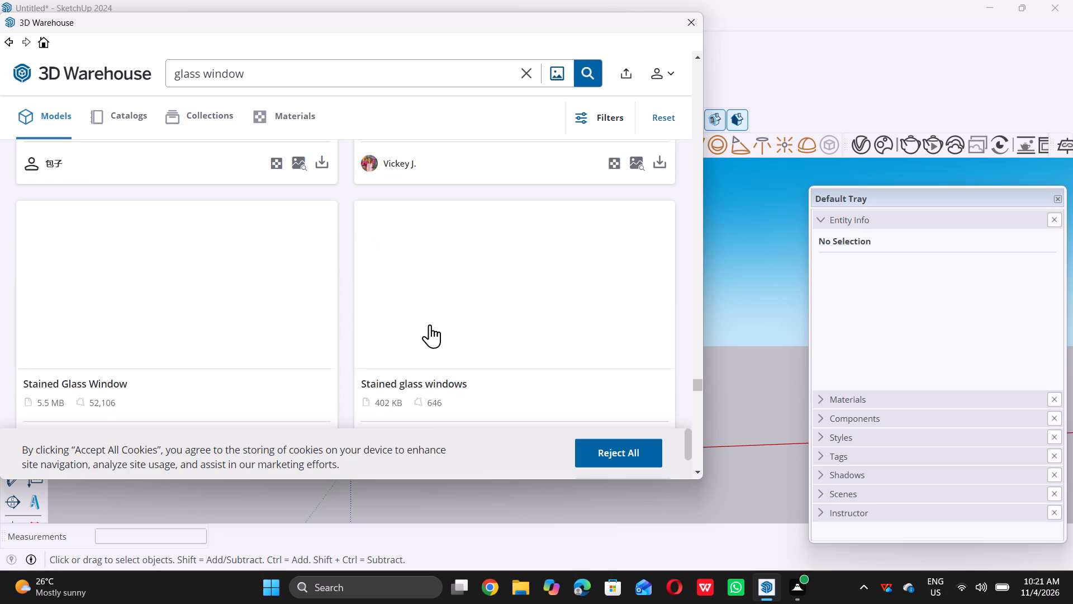
pyautogui.scroll(-13, 430, 324)
pyautogui.scroll(5, 430, 324)
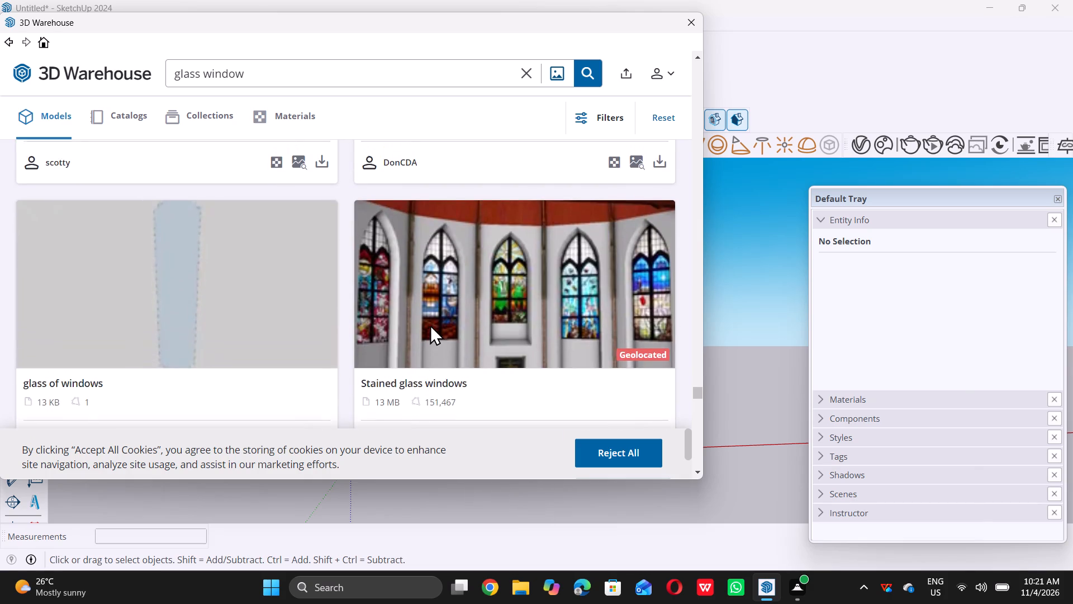
pyautogui.scroll(-2, 430, 324)
pyautogui.scroll(5, 430, 324)
pyautogui.scroll(-11, 430, 324)
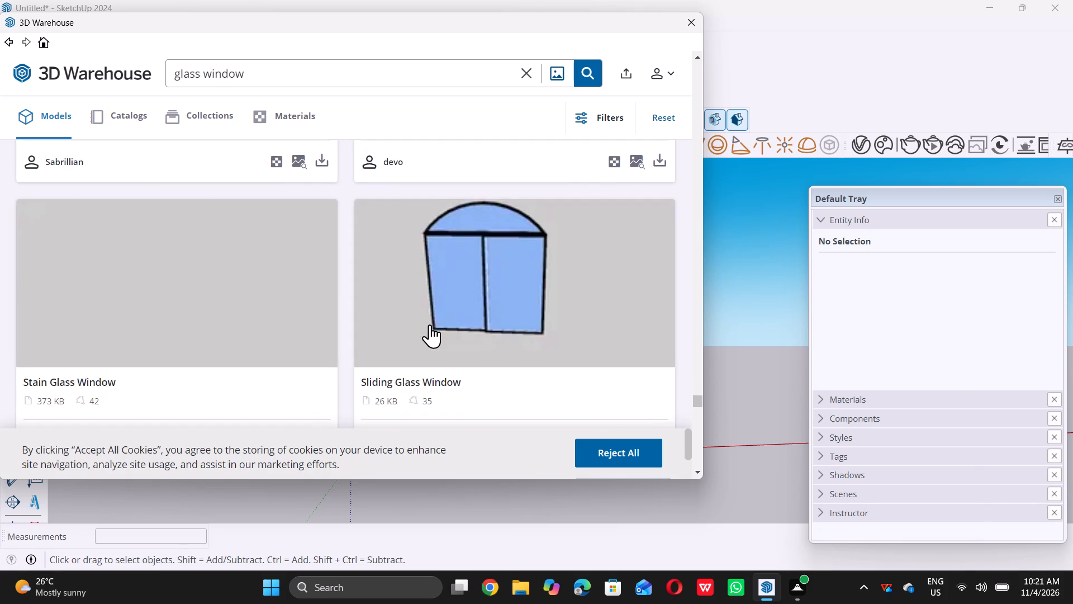
pyautogui.scroll(-20, 430, 324)
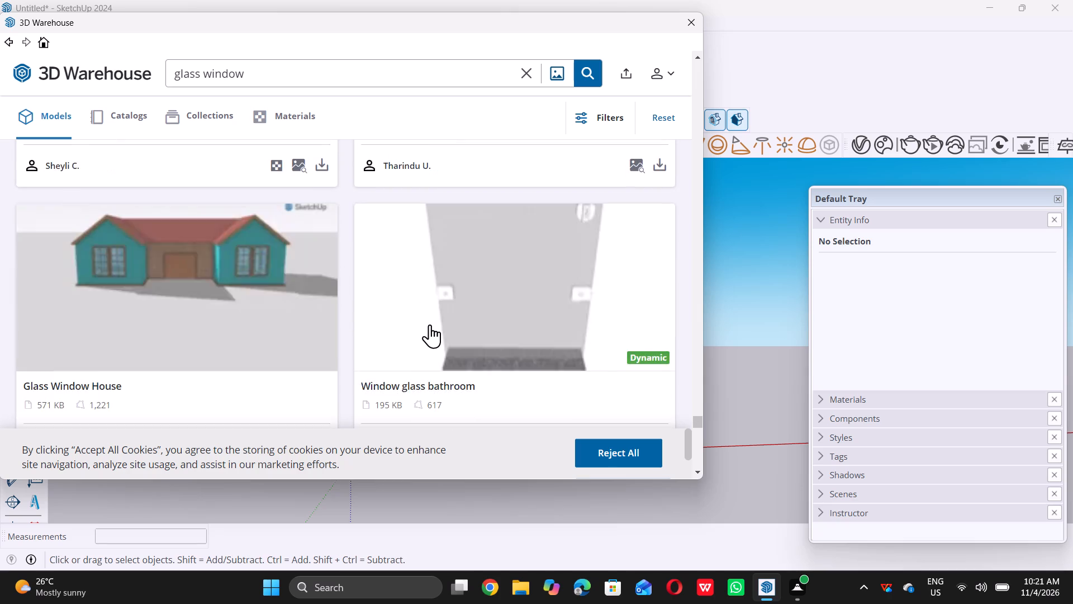
# Look back through the loaded "glass window" models, from the end of the list, for a suitable storefront window.
pyautogui.scroll(4, 430, 324)
pyautogui.scroll(18, 430, 324)
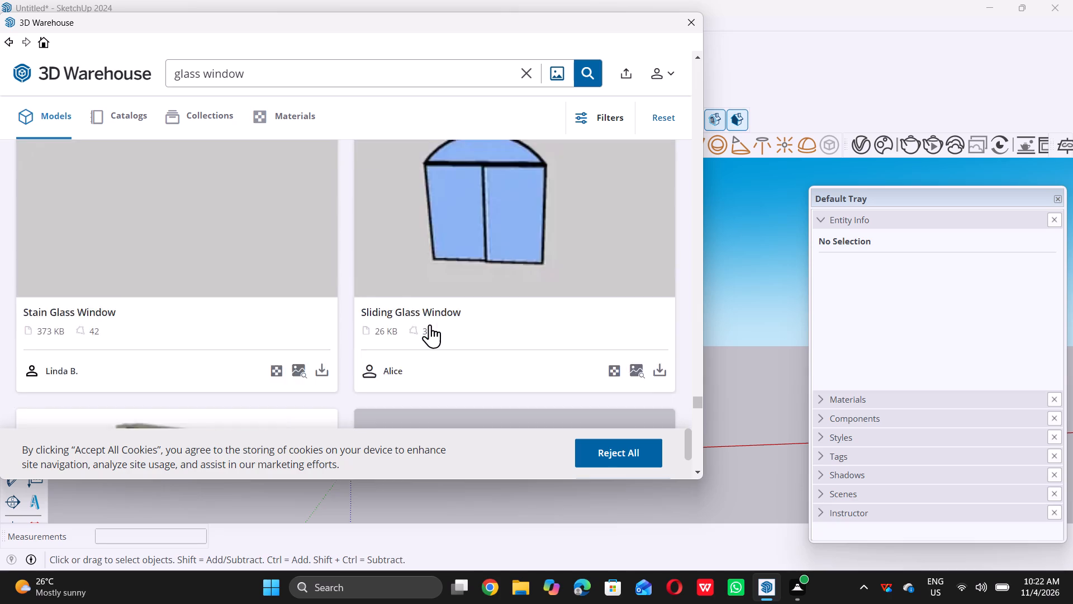
pyautogui.scroll(20, 430, 324)
pyautogui.scroll(6, 430, 324)
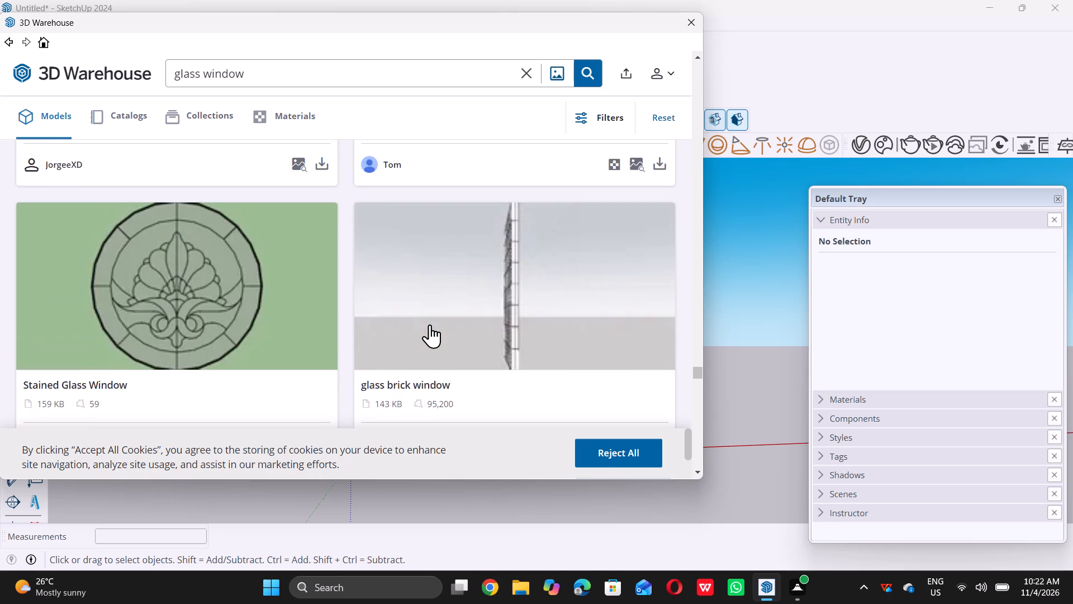
pyautogui.scroll(20, 430, 324)
pyautogui.scroll(8, 430, 324)
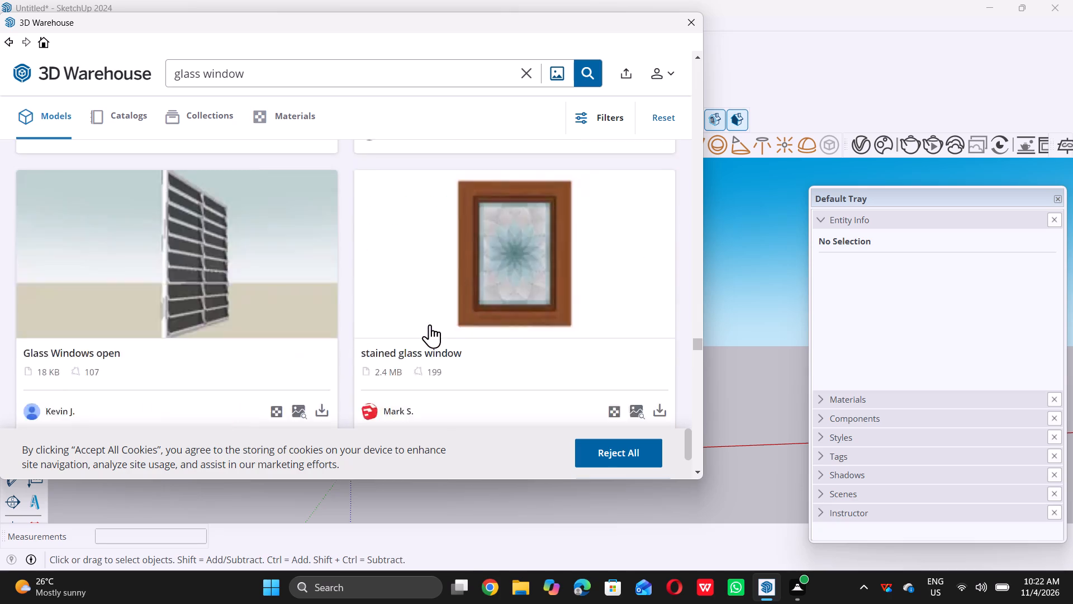
pyautogui.scroll(20, 430, 324)
pyautogui.scroll(8, 430, 324)
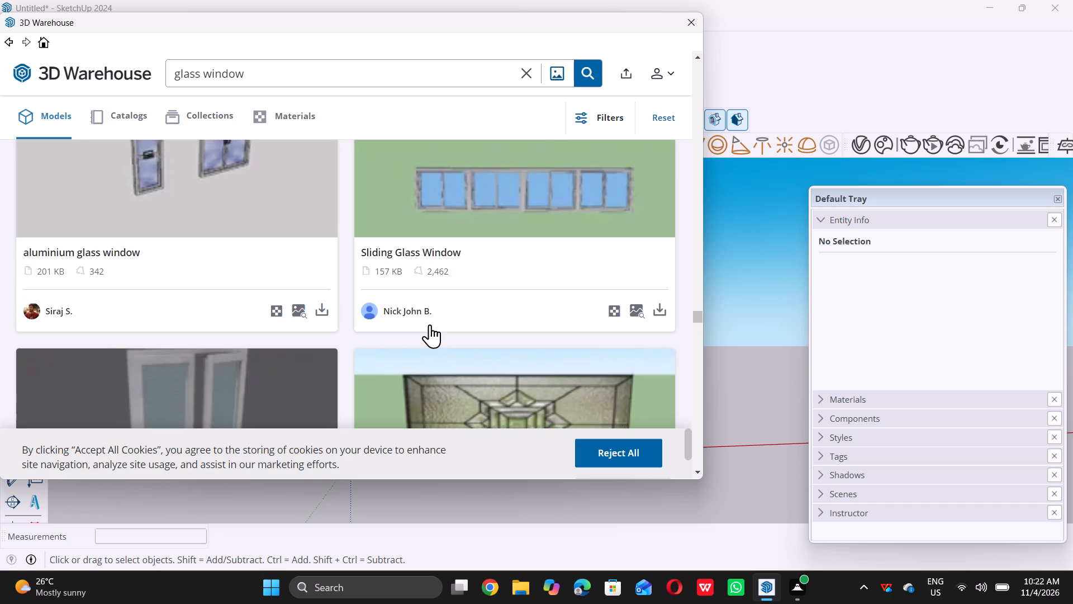
pyautogui.scroll(17, 430, 324)
pyautogui.scroll(5, 430, 324)
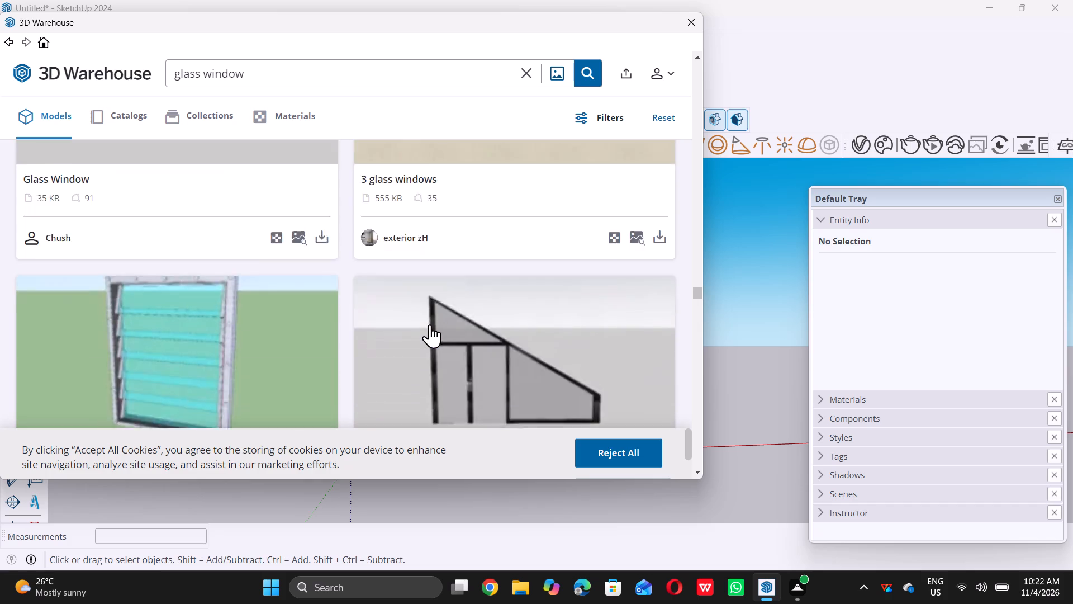
pyautogui.scroll(20, 430, 324)
pyautogui.scroll(18, 430, 324)
pyautogui.scroll(18, 430, 324)
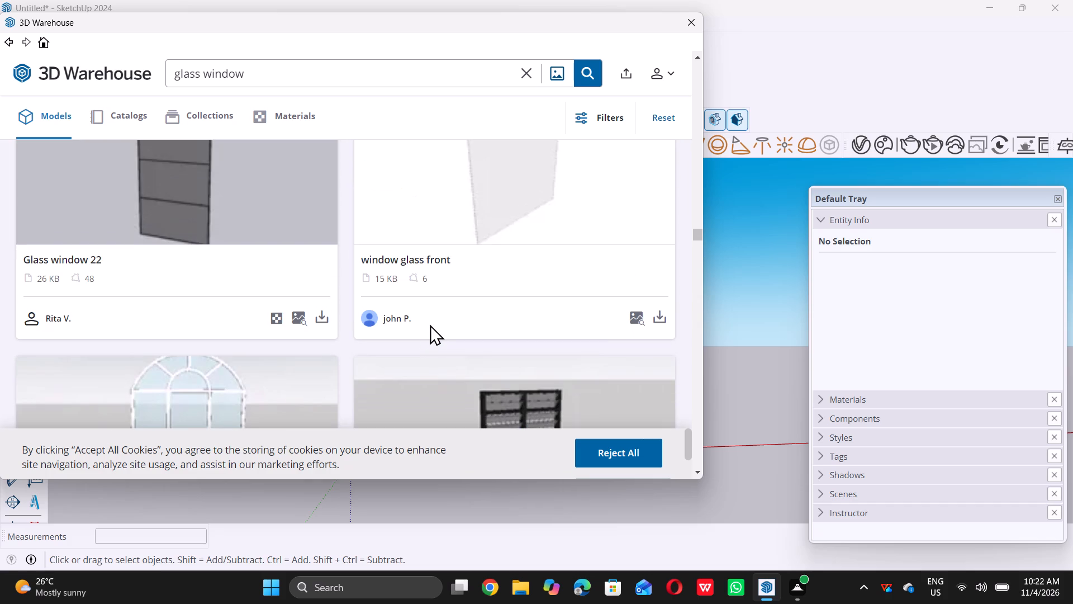
pyautogui.scroll(12, 430, 324)
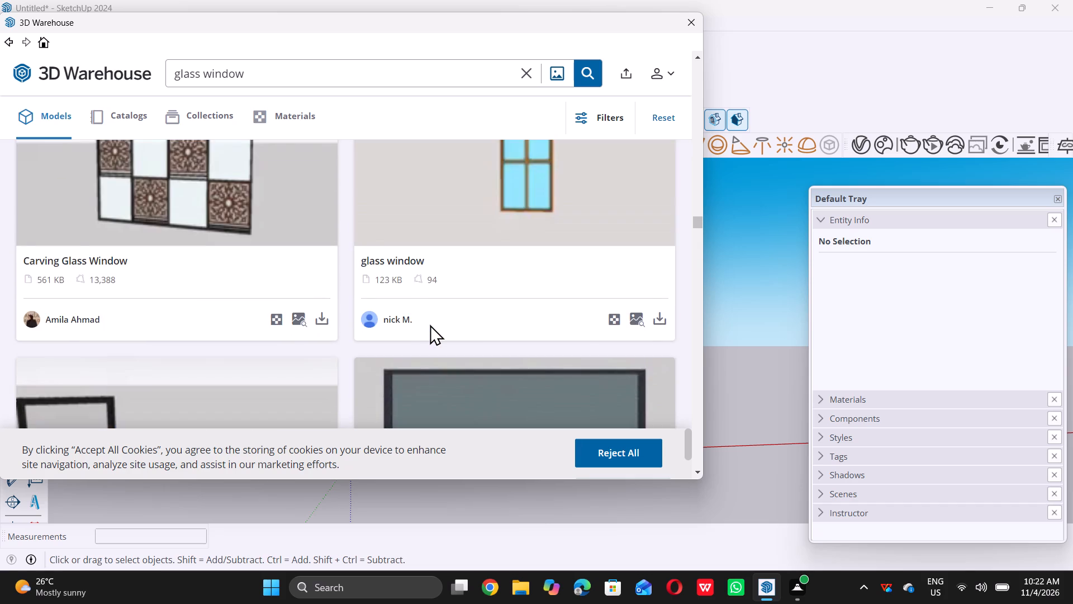
# Look through the earlier "glass window" results for a gridded window that suits the tall storefront.
pyautogui.scroll(-6, 430, 324)
pyautogui.scroll(17, 430, 324)
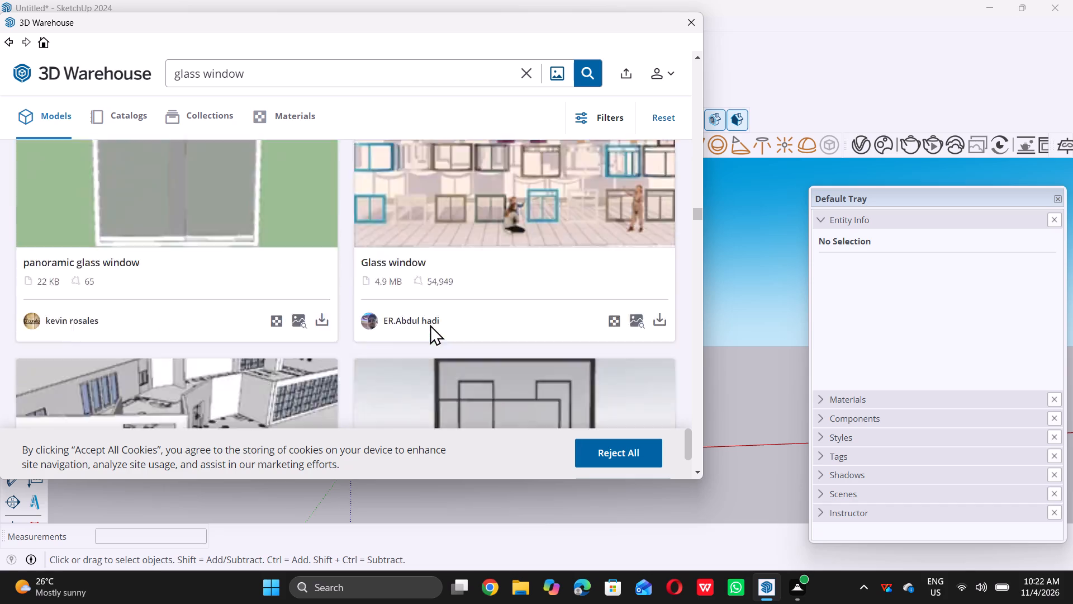
pyautogui.scroll(20, 430, 324)
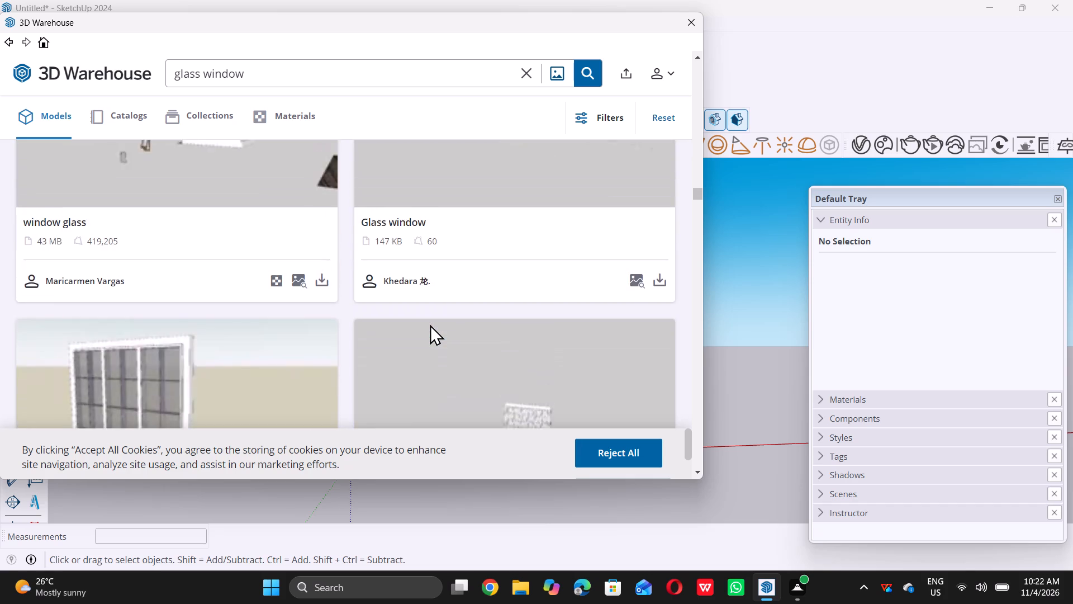
pyautogui.scroll(19, 430, 324)
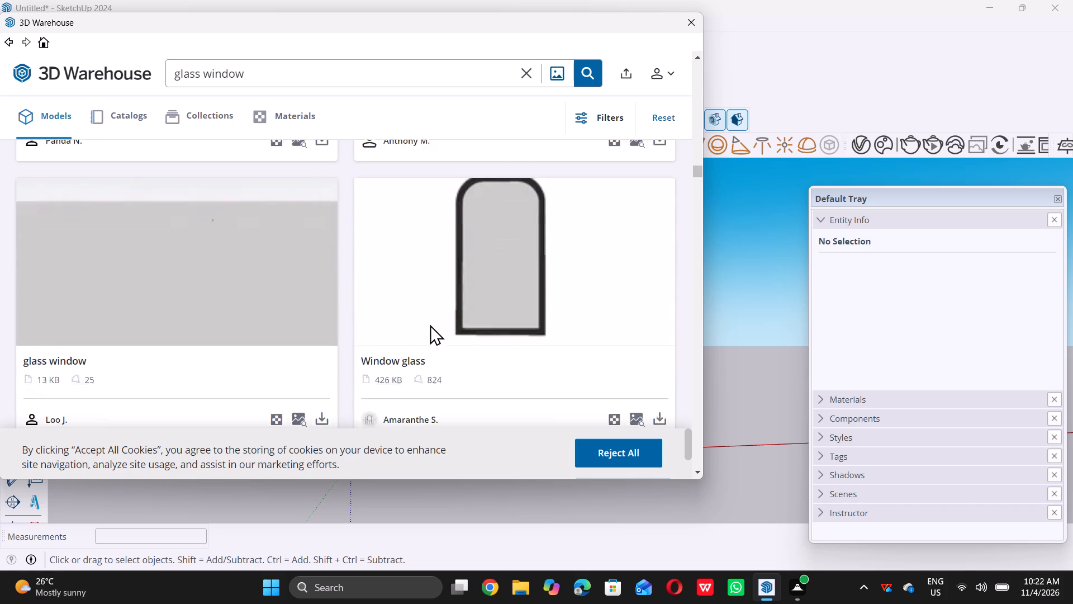
pyautogui.scroll(18, 430, 324)
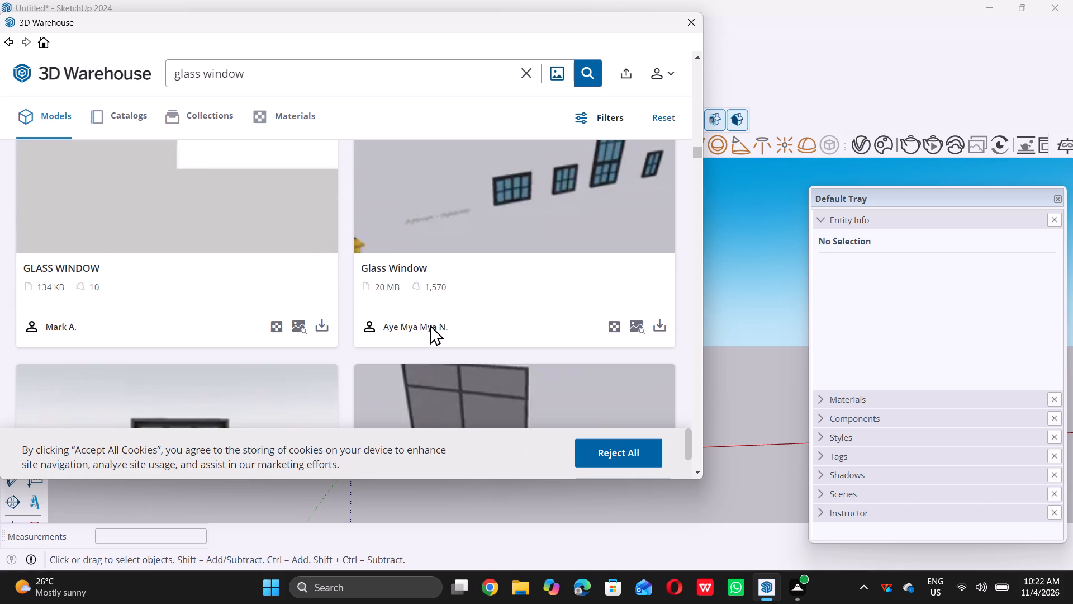
pyautogui.scroll(18, 430, 324)
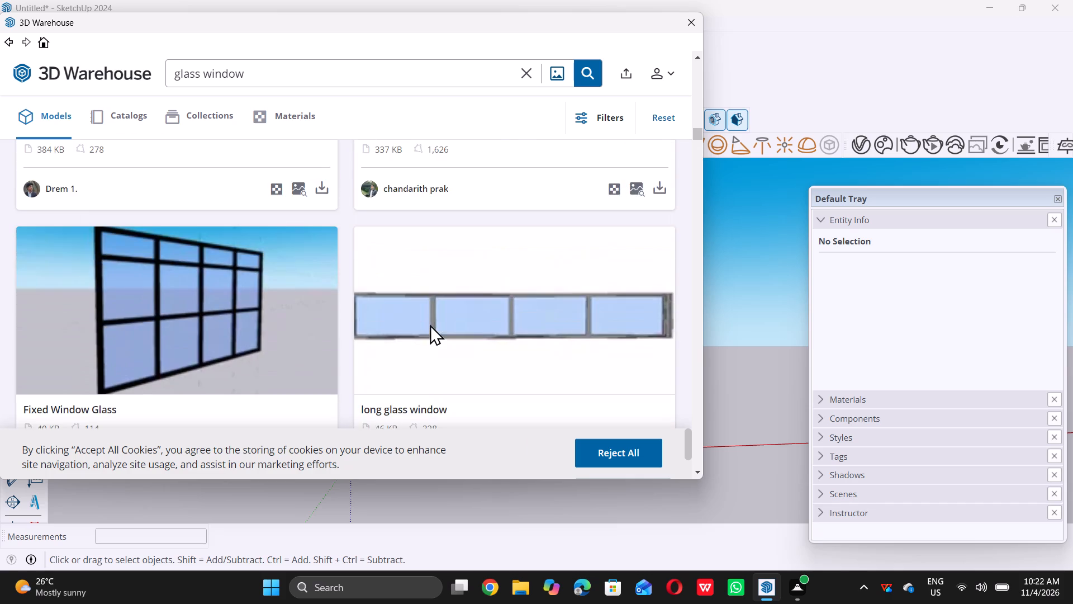
# Download the Fixed Window Glass model directly into the SketchUp model and place it on the ground beside the building.
pyautogui.scroll(-3, 430, 324)
pyautogui.scroll(2, 430, 324)
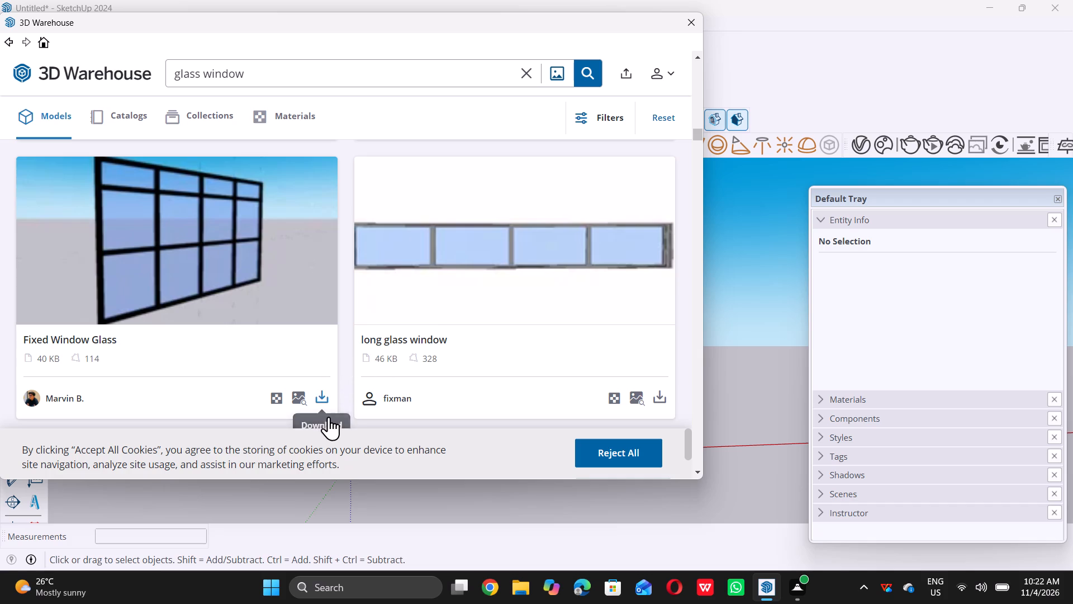
pyautogui.doubleClick(320, 401)
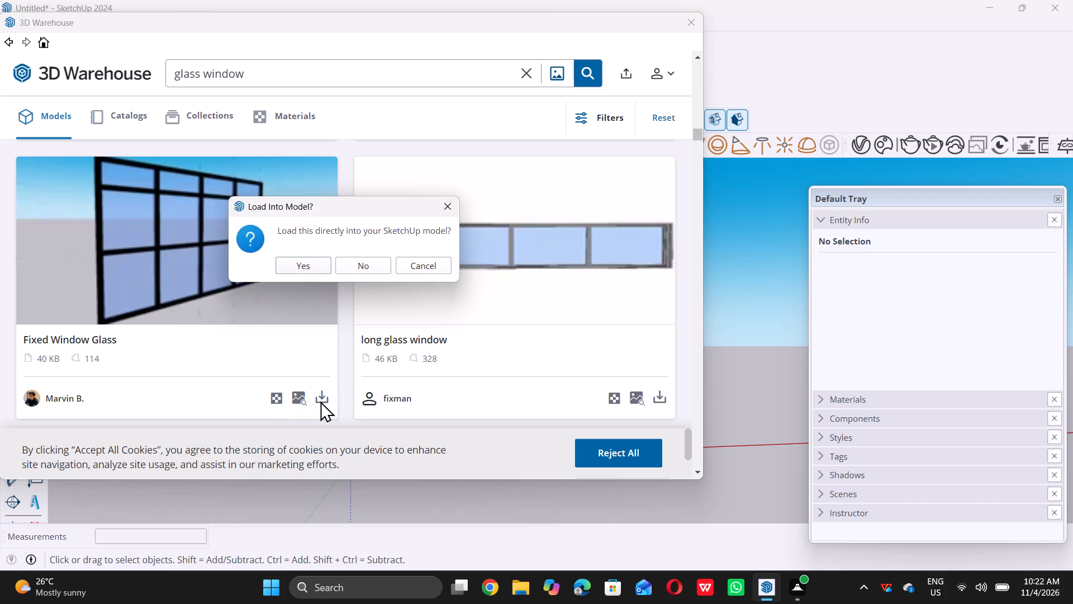
pyautogui.doubleClick(310, 262)
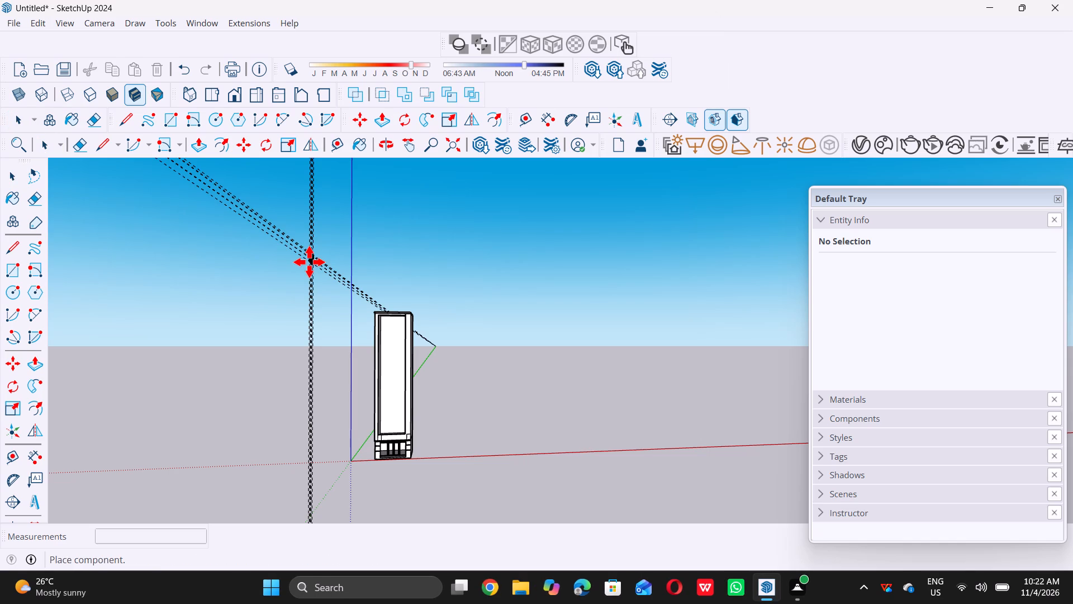
pyautogui.doubleClick(269, 436)
# Delete all the guide lines that came with the placed window component.
pyautogui.scroll(2, 272, 442)
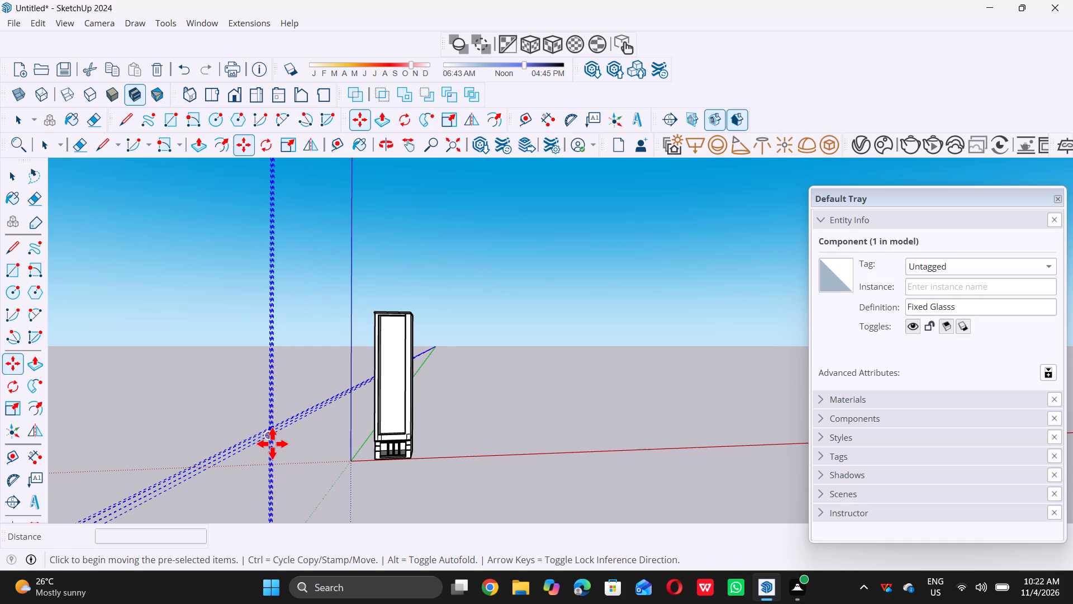
pyautogui.scroll(20, 272, 443)
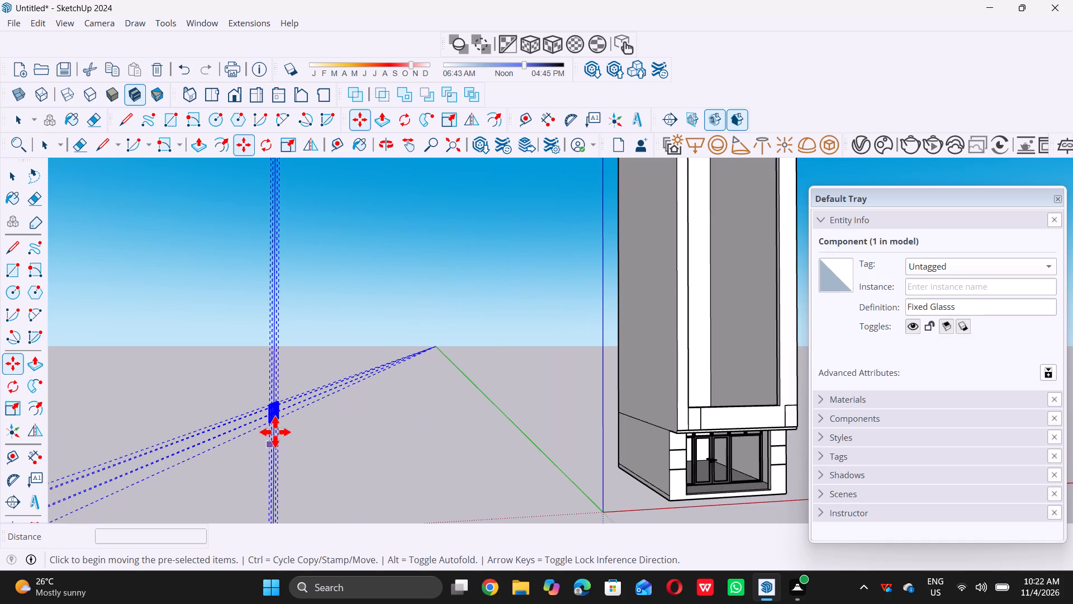
pyautogui.scroll(17, 275, 432)
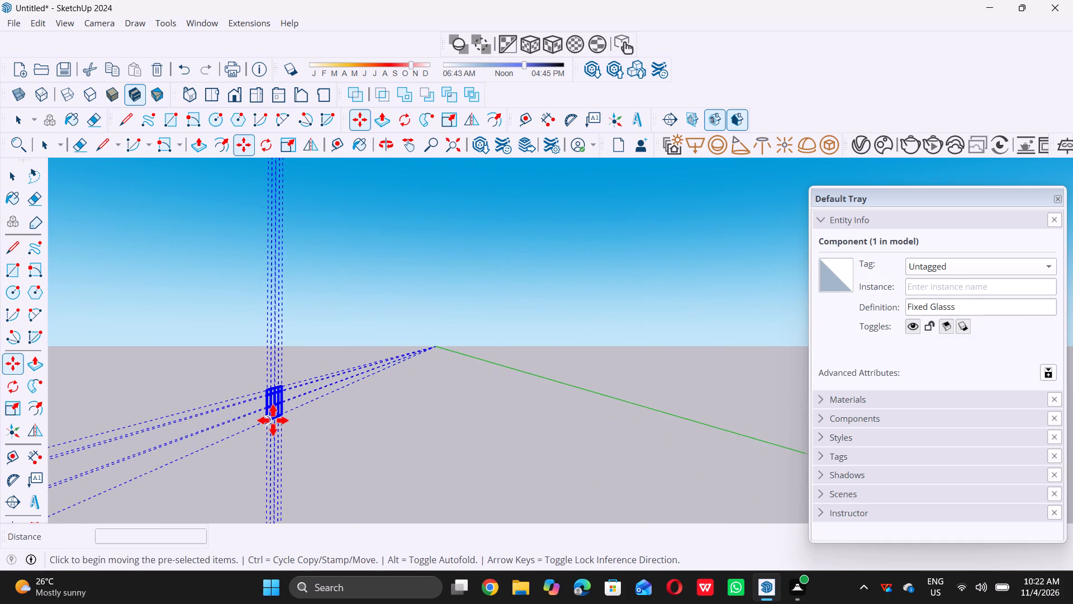
pyautogui.scroll(11, 273, 420)
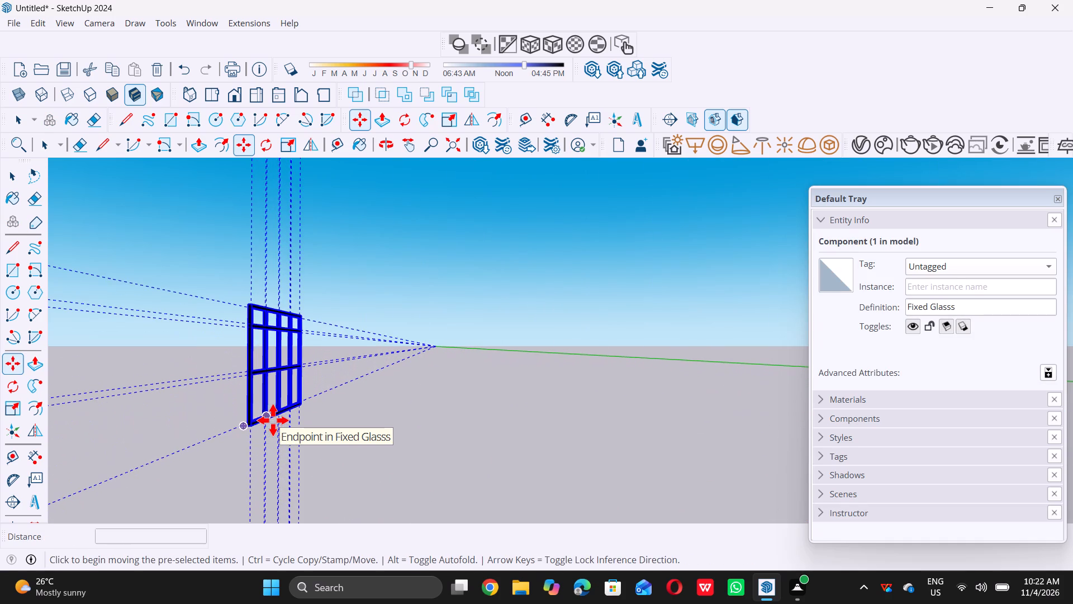
pyautogui.press('space')
pyautogui.click(388, 430)
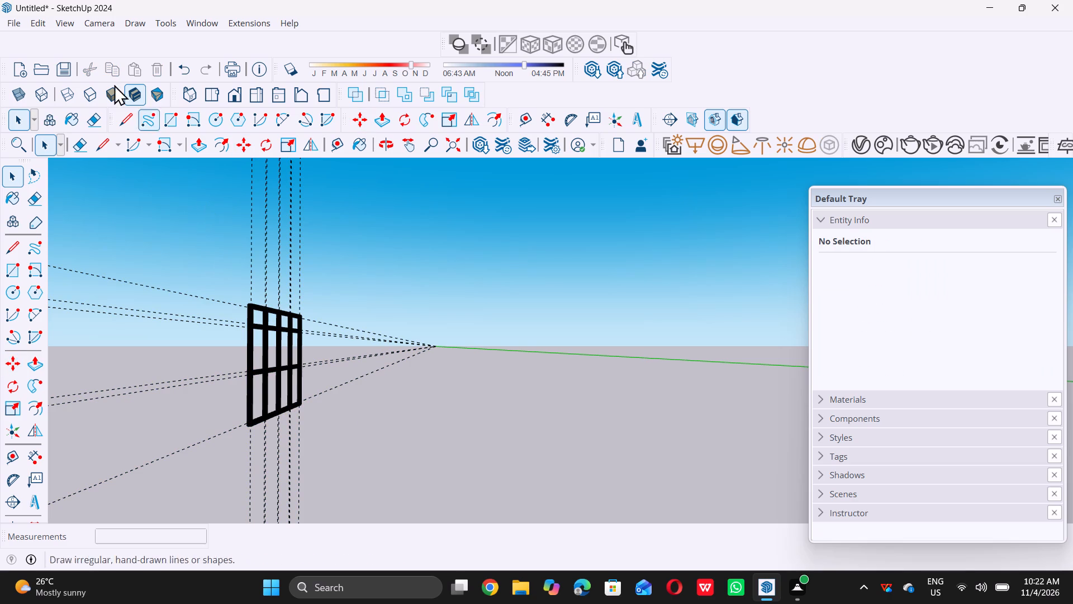
pyautogui.doubleClick(39, 25)
pyautogui.doubleClick(38, 25)
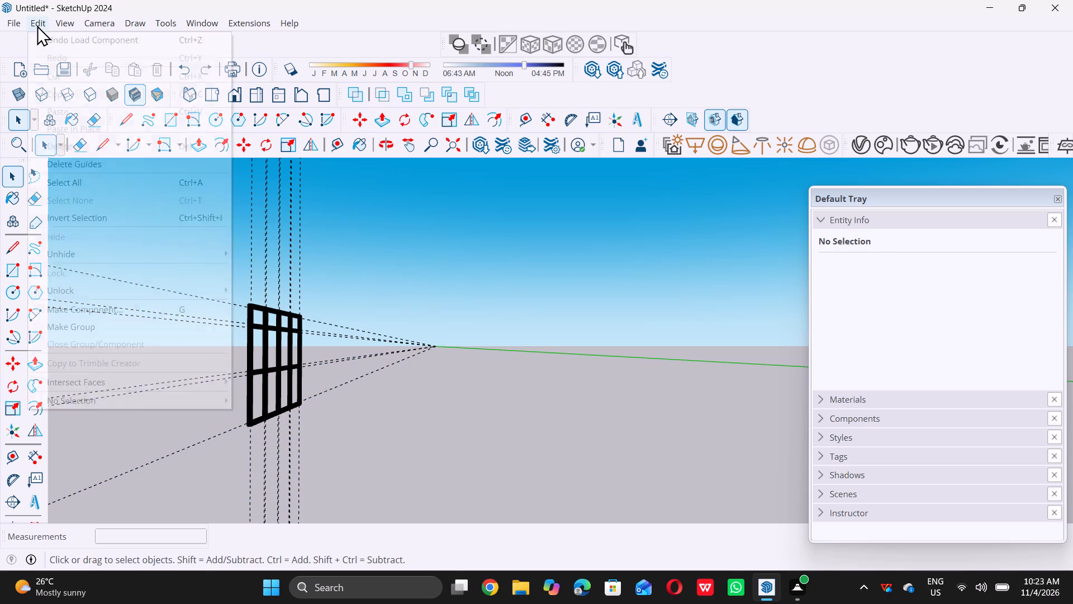
pyautogui.doubleClick(38, 26)
pyautogui.doubleClick(40, 26)
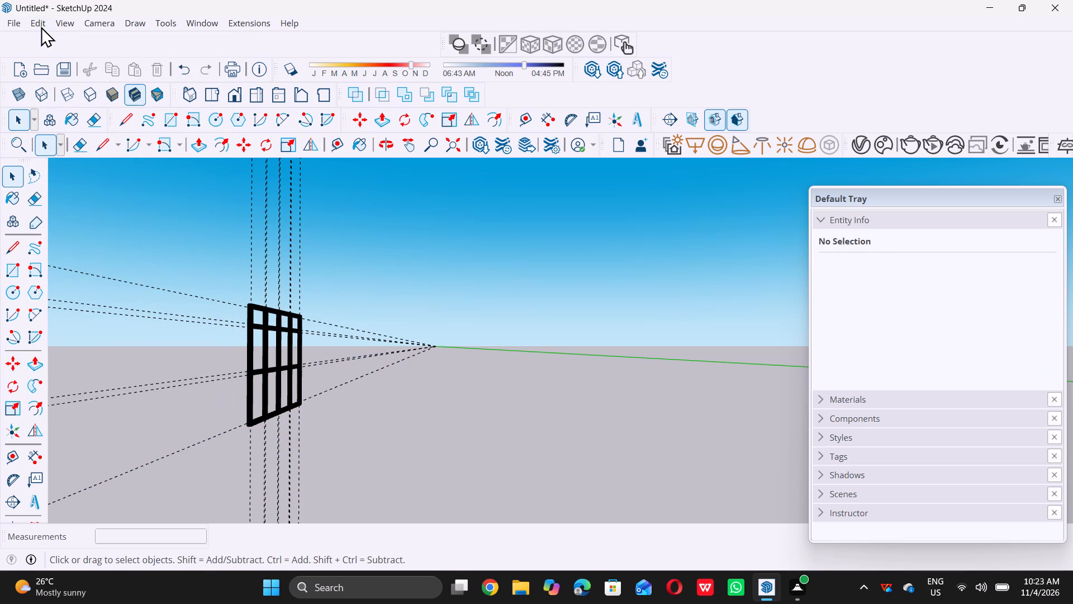
pyautogui.doubleClick(35, 25)
pyautogui.click(33, 21)
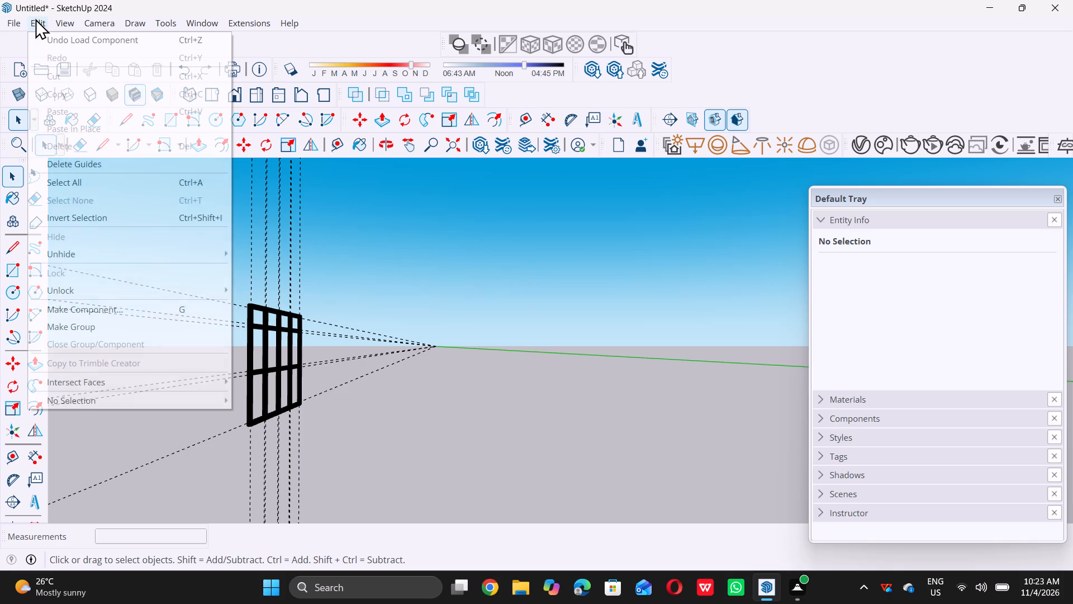
pyautogui.doubleClick(85, 166)
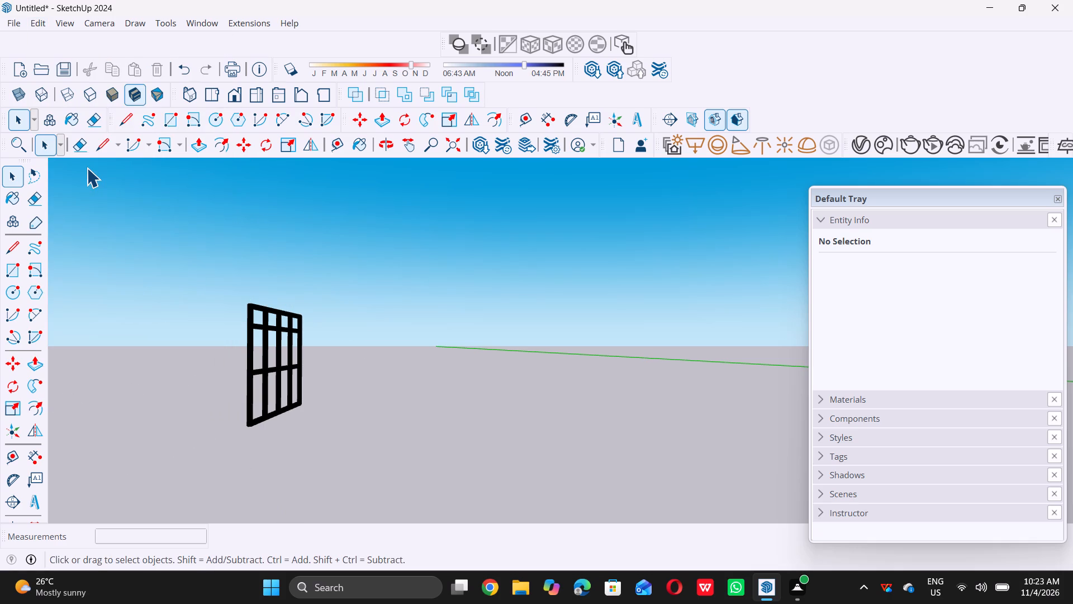
# Rotate the placed window component about 100.6° around the vertical axis, using a centre point on the ground near it.
pyautogui.scroll(-18, 172, 275)
pyautogui.scroll(-4, 323, 352)
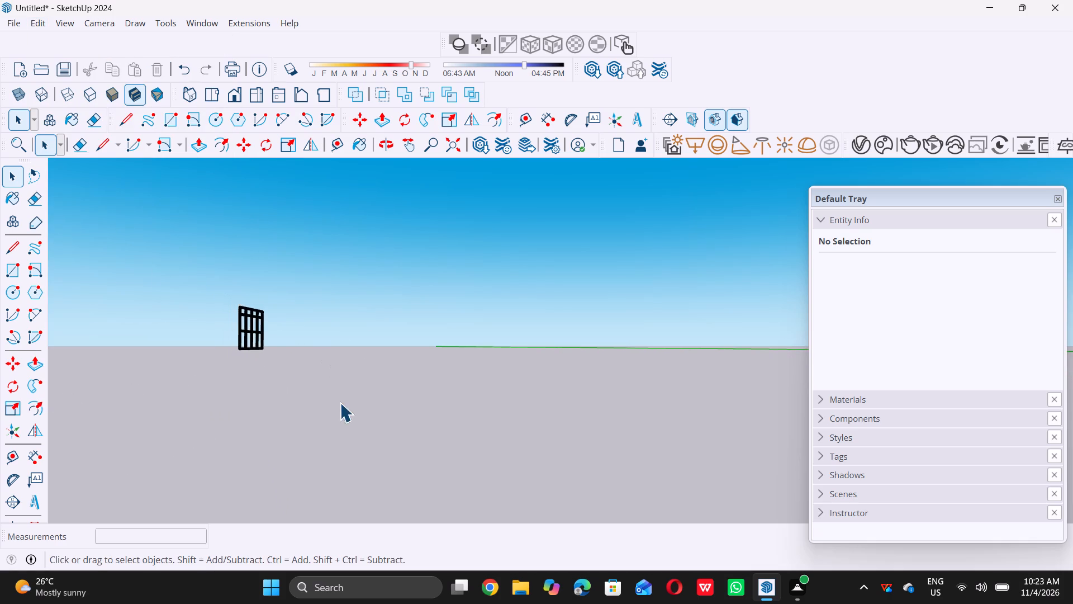
pyautogui.scroll(-19, 340, 403)
pyautogui.scroll(-5, 357, 414)
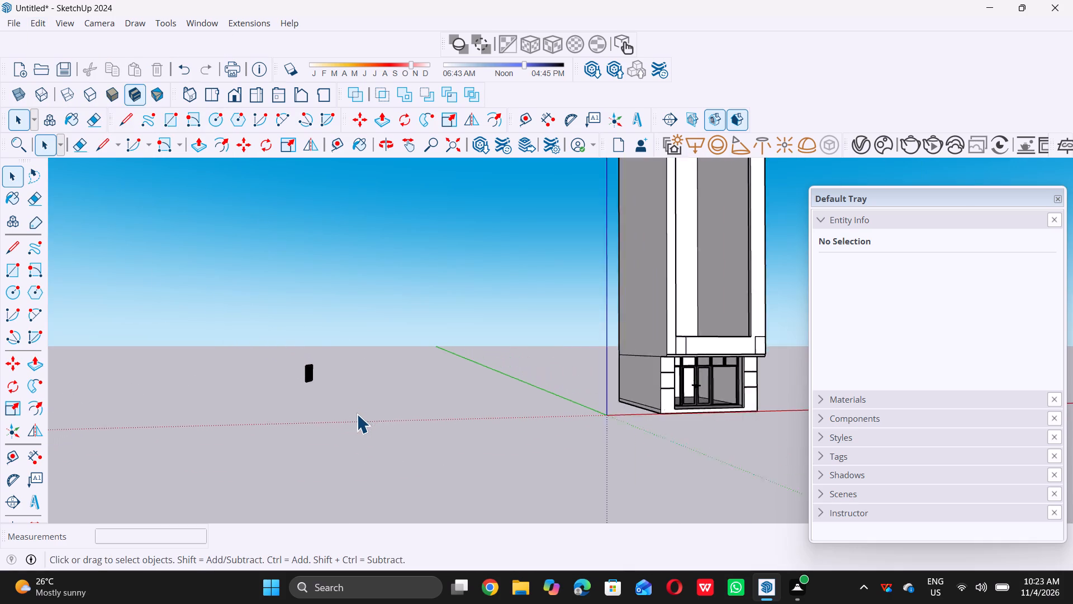
pyautogui.scroll(-3, 357, 414)
pyautogui.middleClick(296, 391)
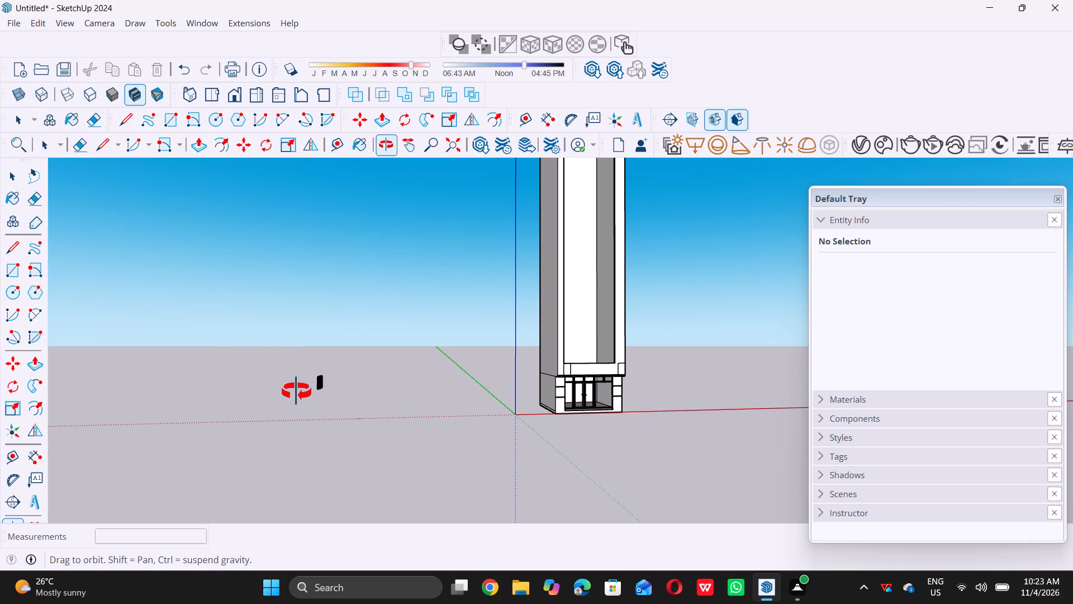
pyautogui.scroll(5, 310, 389)
pyautogui.doubleClick(324, 382)
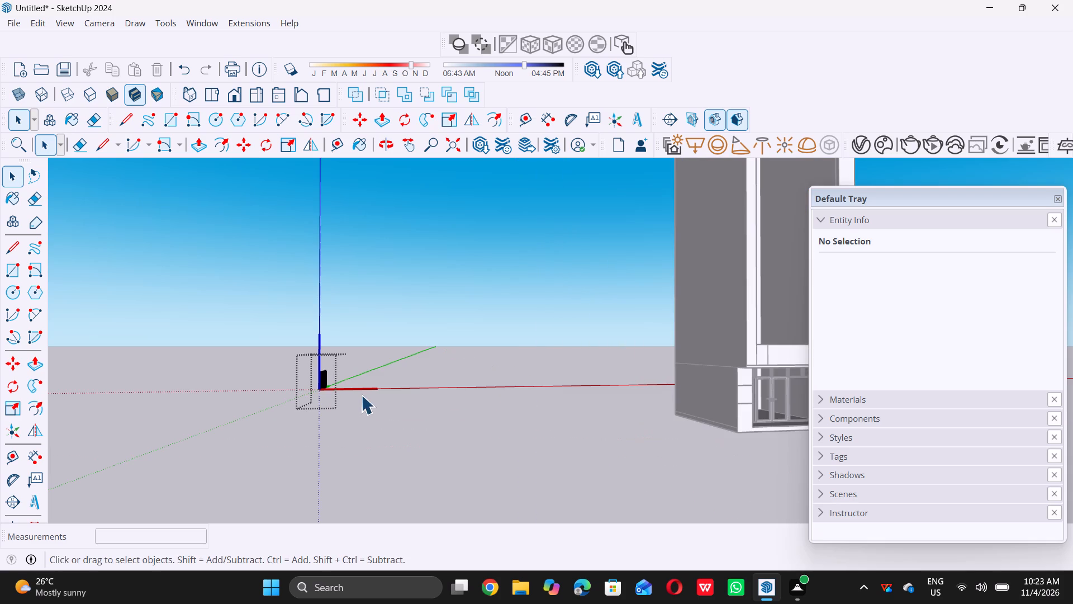
pyautogui.doubleClick(370, 391)
pyautogui.click(325, 385)
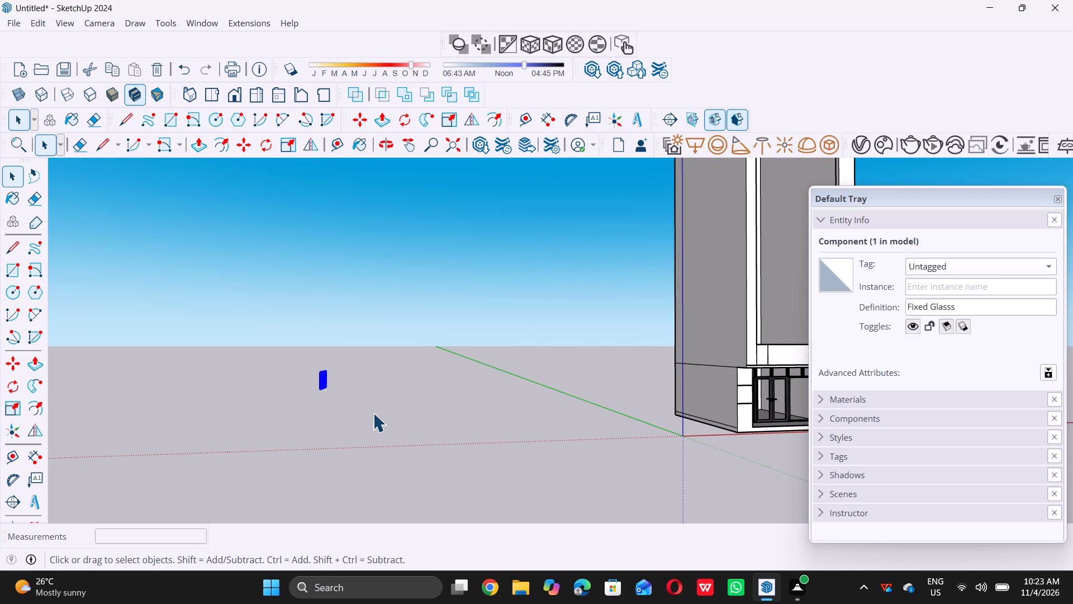
pyautogui.press('q')
pyautogui.doubleClick(340, 491)
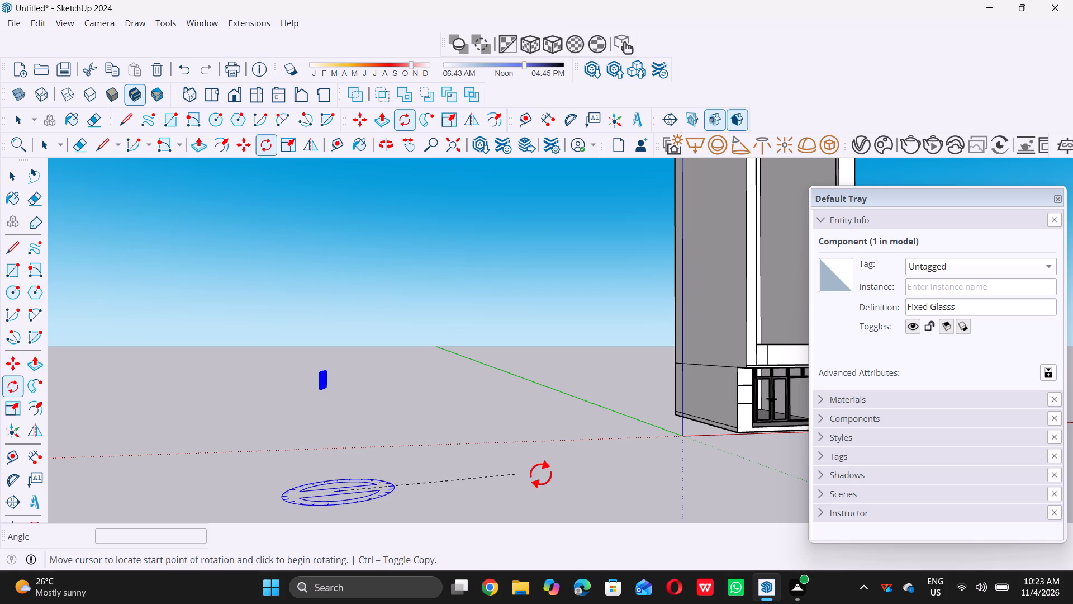
pyautogui.click(589, 490)
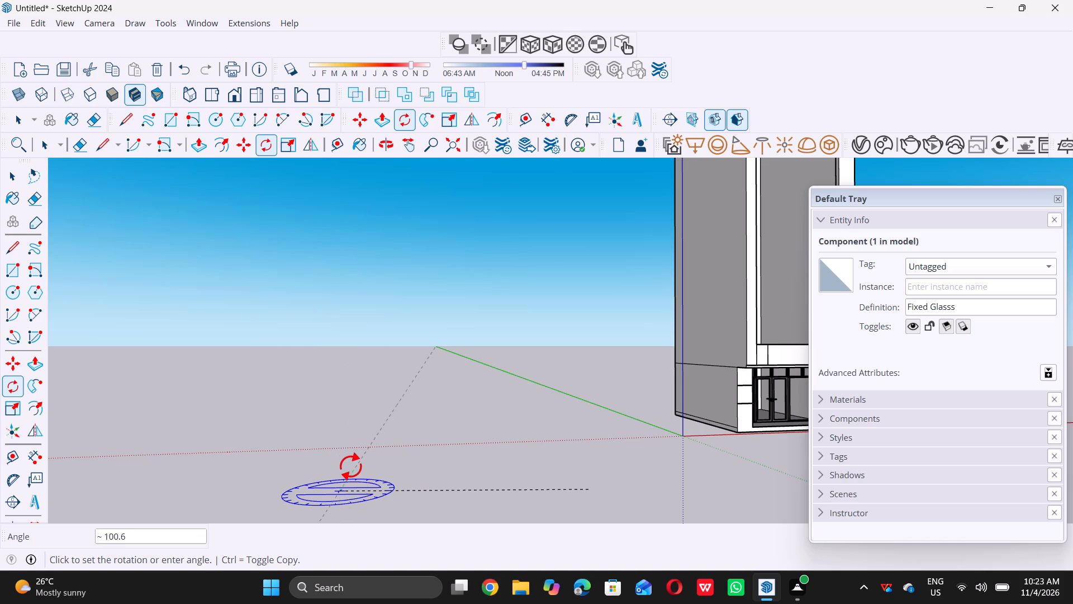
pyautogui.scroll(5, 350, 466)
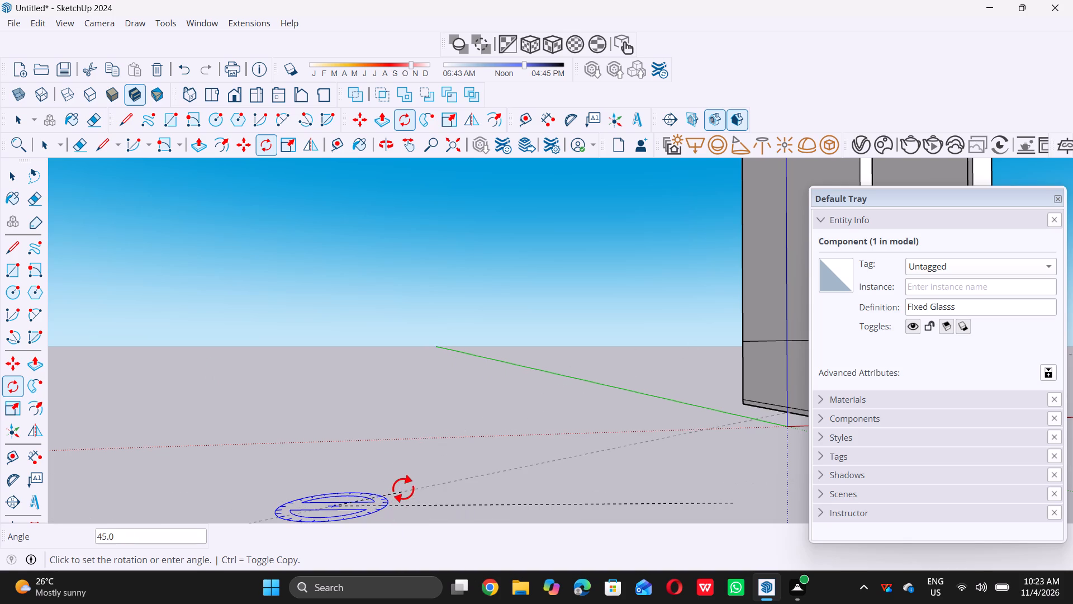
pyautogui.scroll(4, 377, 473)
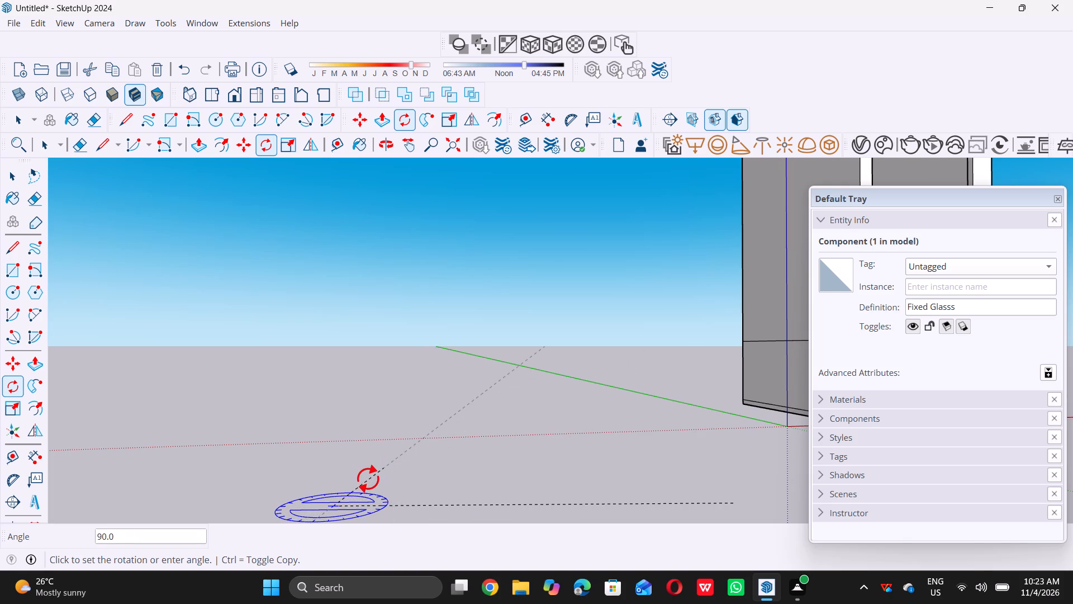
pyautogui.scroll(1, 368, 479)
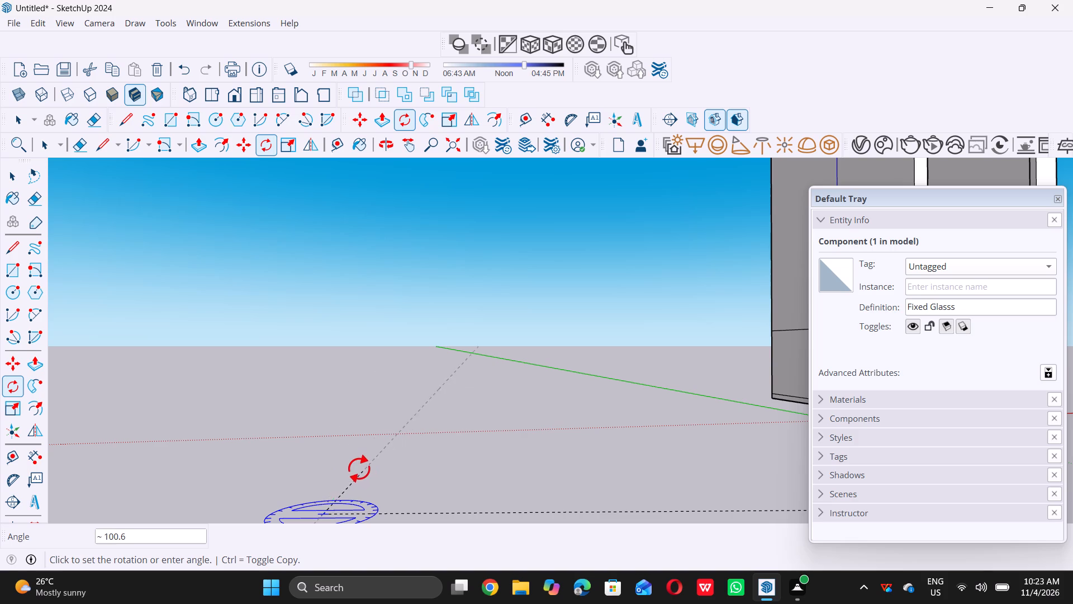
pyautogui.doubleClick(352, 466)
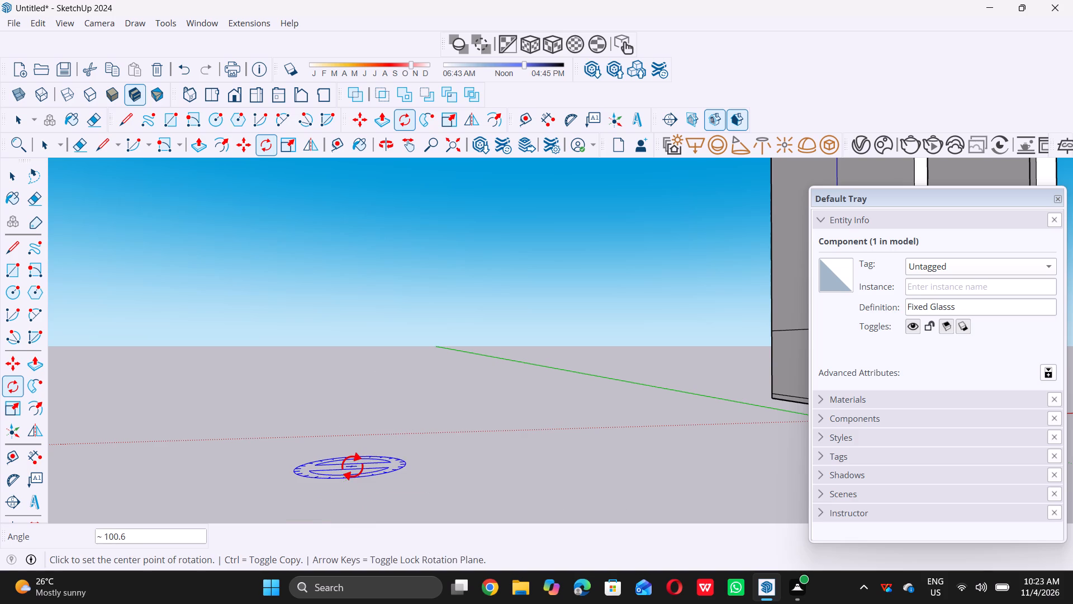
# Examine the rotated gridded window component up close and against the building, leaving it deselected.
pyautogui.press('space')
pyautogui.scroll(-20, 367, 418)
pyautogui.scroll(-2, 367, 418)
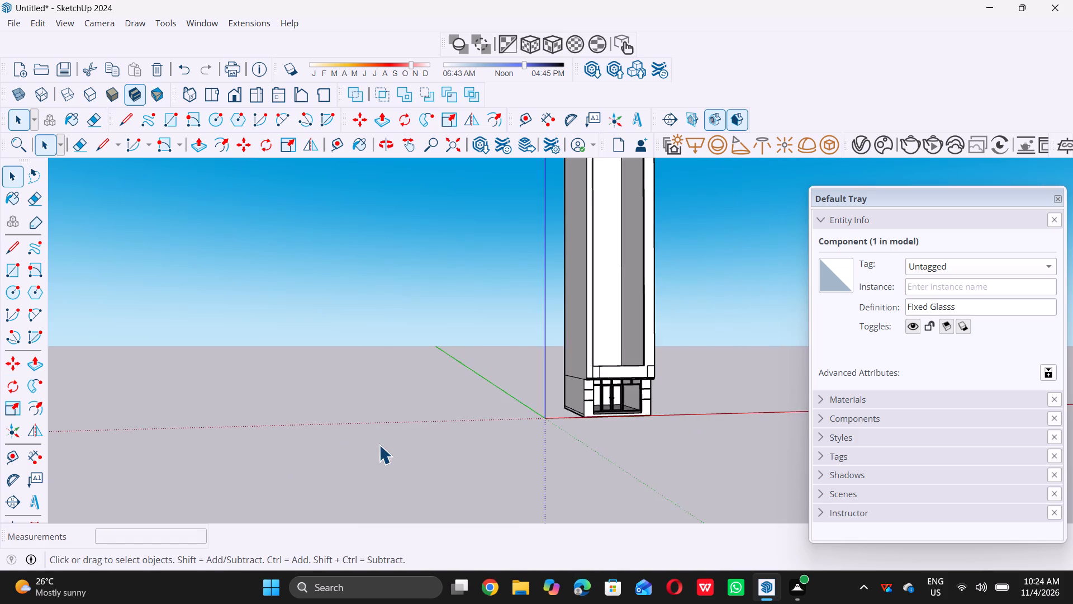
pyautogui.scroll(-16, 379, 445)
pyautogui.scroll(3, 144, 474)
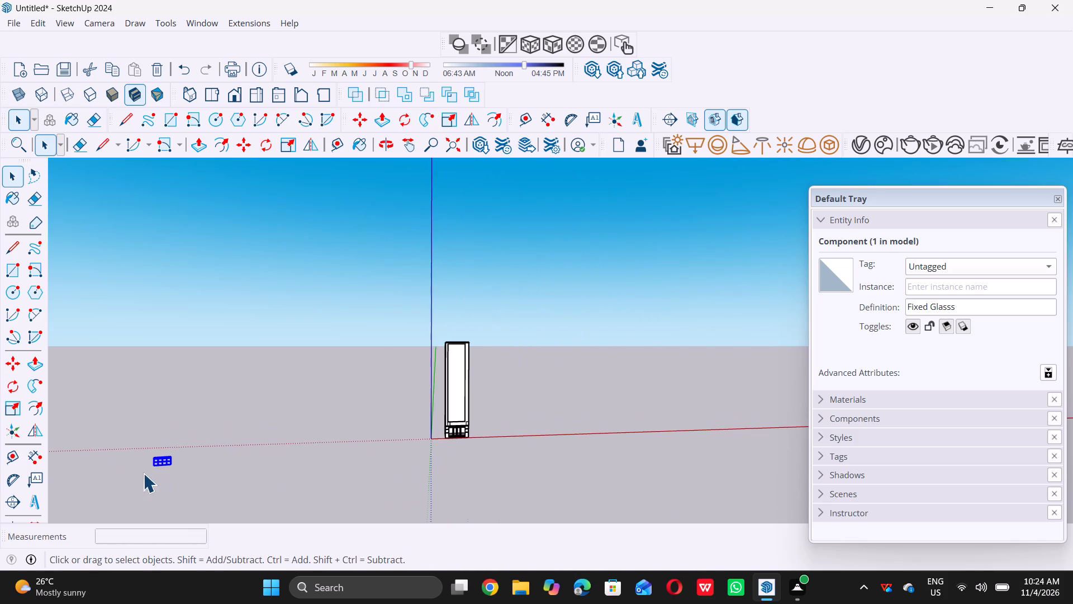
pyautogui.scroll(15, 143, 473)
pyautogui.scroll(9, 169, 466)
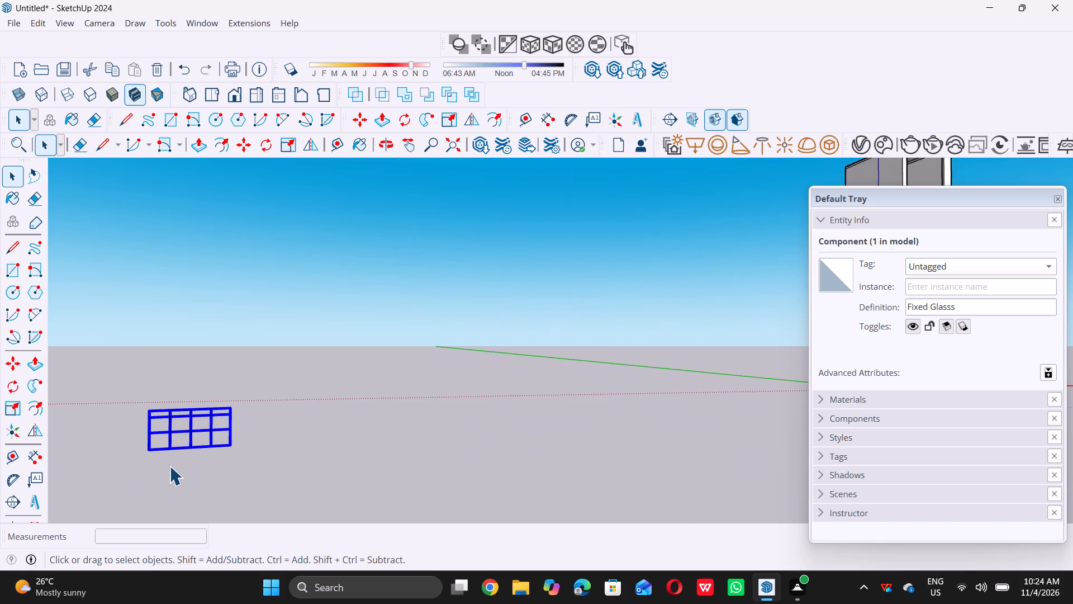
pyautogui.scroll(19, 169, 443)
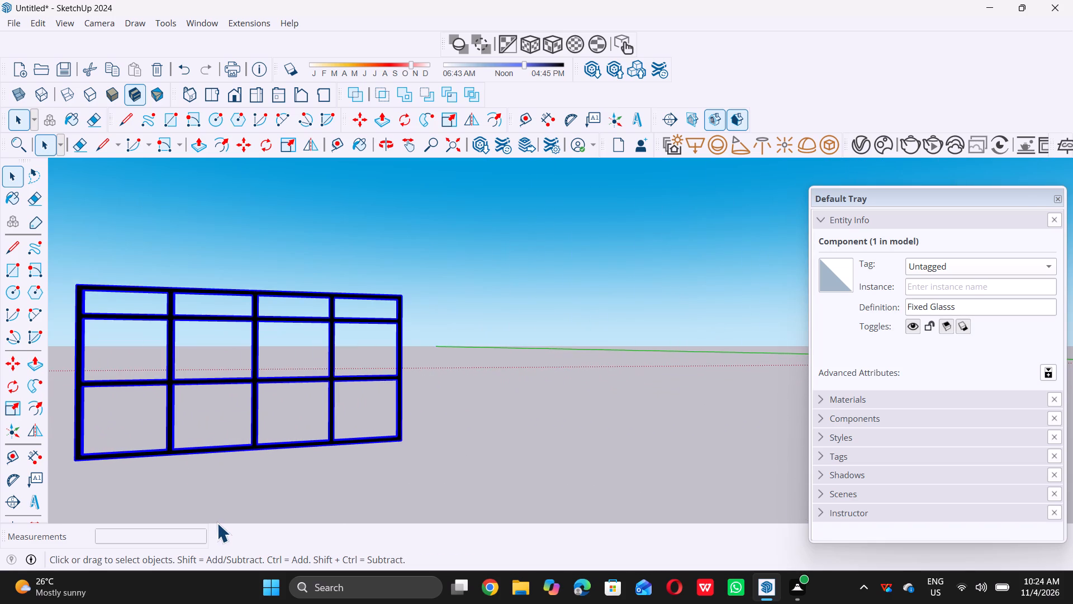
pyautogui.doubleClick(217, 523)
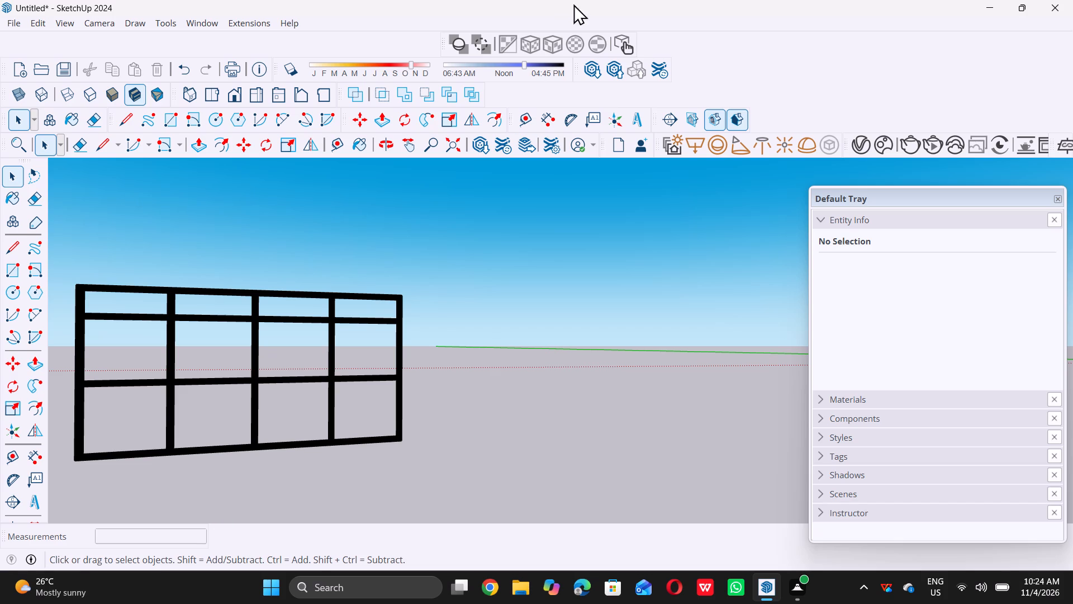
# Reopen 3D Warehouse and try to download the tall two-column GLASS WINDOW model from the "glass window" results.
pyautogui.doubleClick(480, 148)
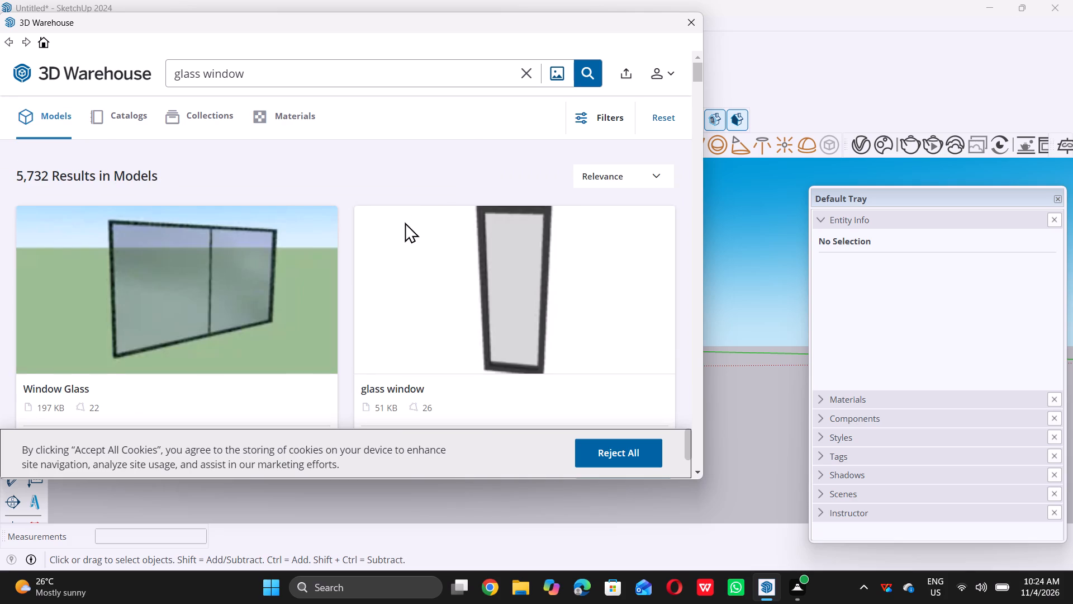
pyautogui.scroll(-6, 405, 226)
pyautogui.scroll(1, 405, 232)
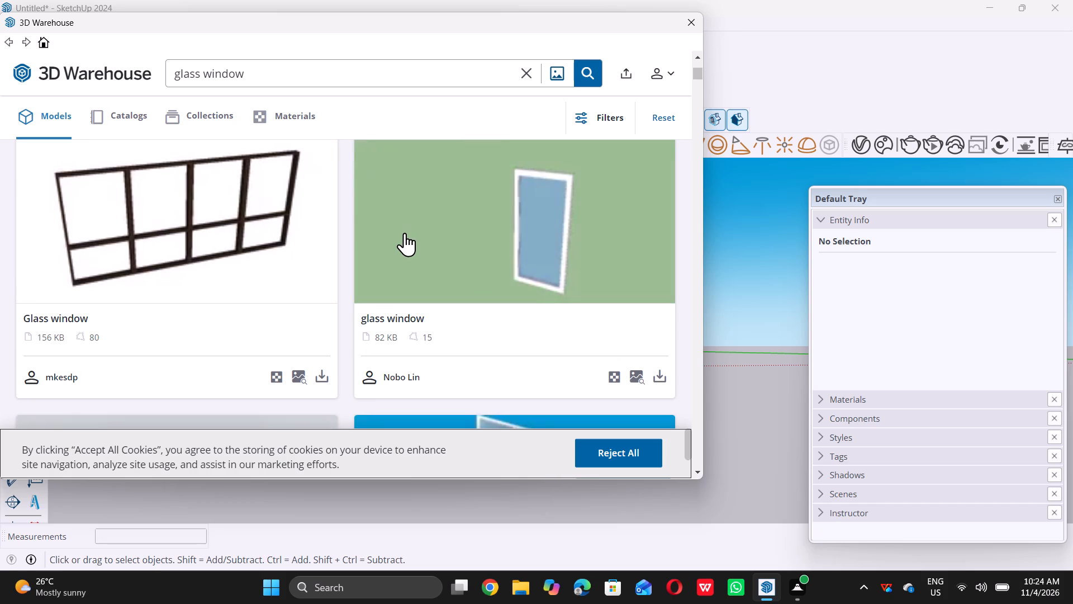
pyautogui.scroll(-6, 405, 233)
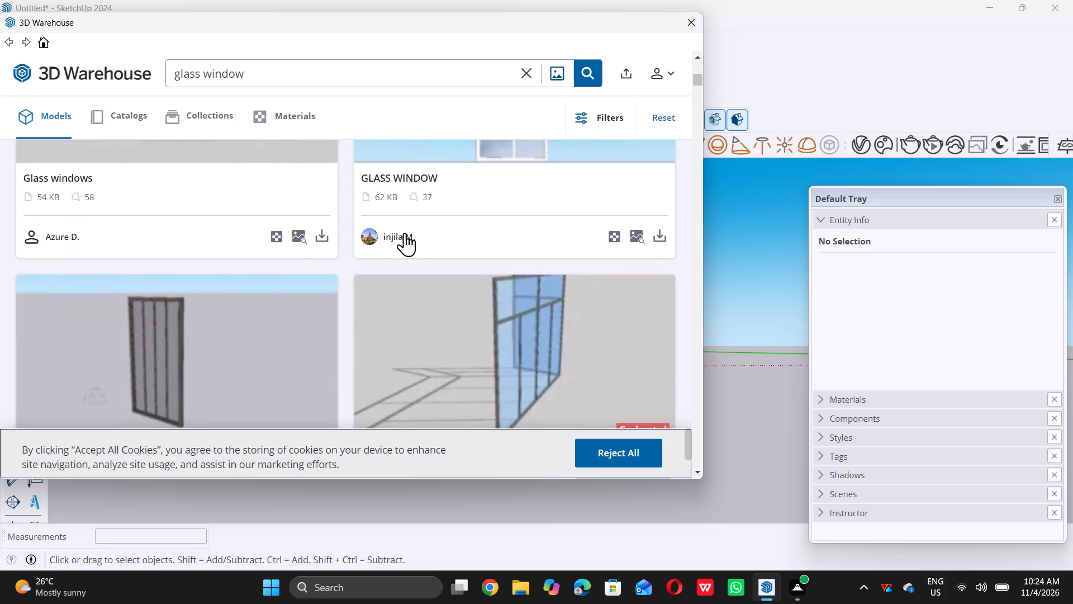
pyautogui.scroll(4, 412, 230)
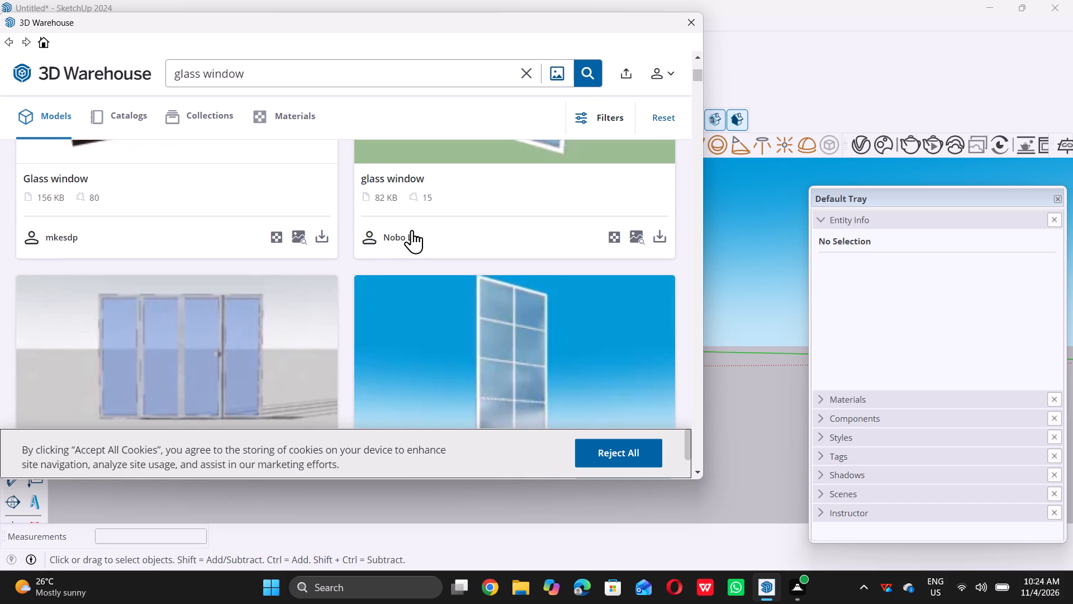
pyautogui.scroll(-1, 412, 230)
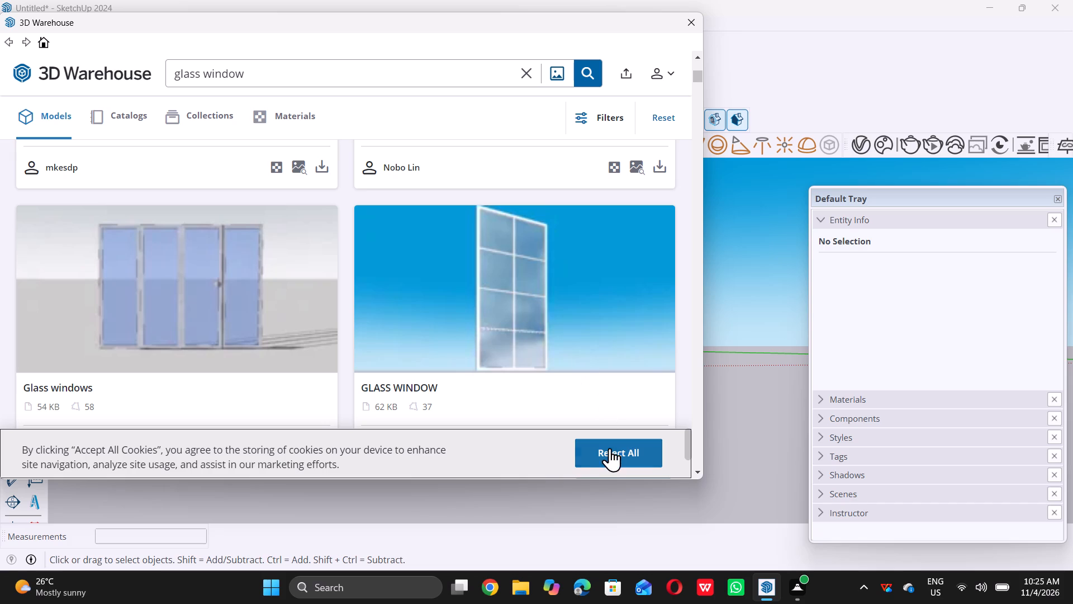
pyautogui.scroll(-2, 441, 295)
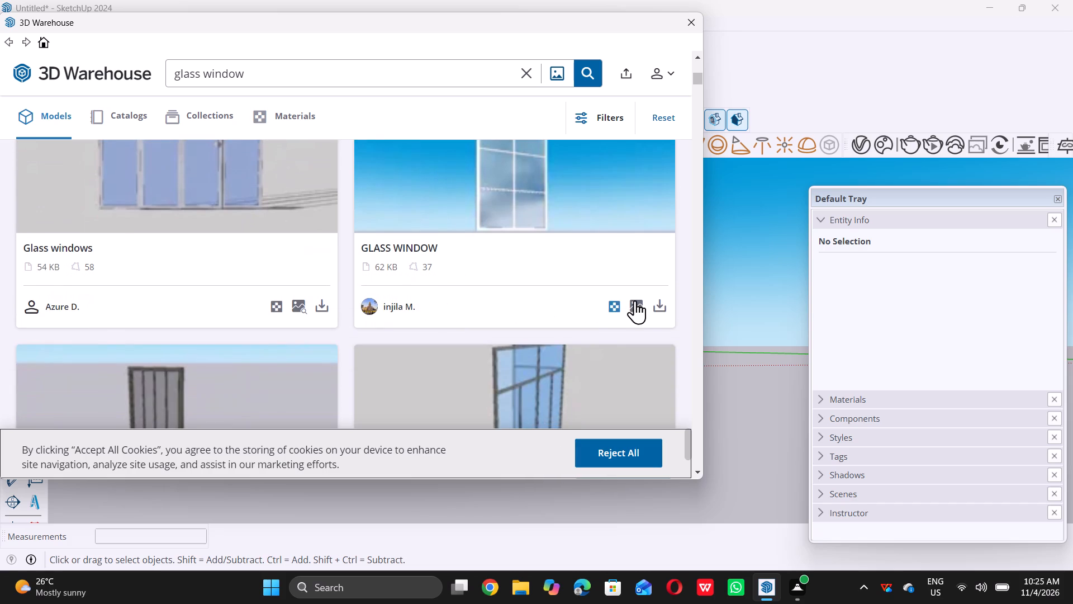
pyautogui.doubleClick(662, 311)
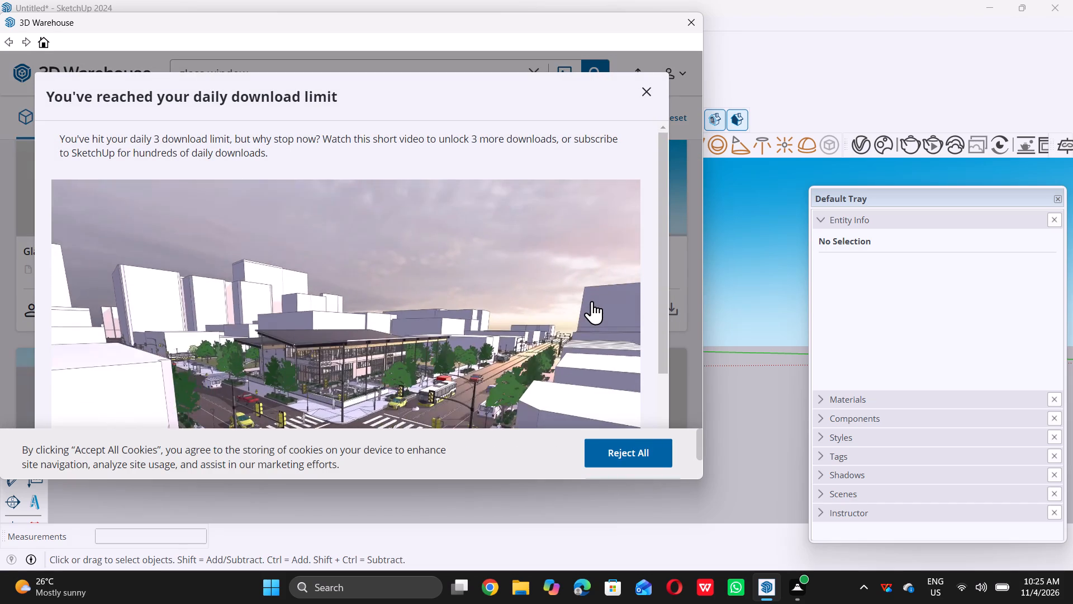
# Unlock more 3D Warehouse downloads by skipping the promotional video, and close the subscription offer.
pyautogui.scroll(-5, 592, 301)
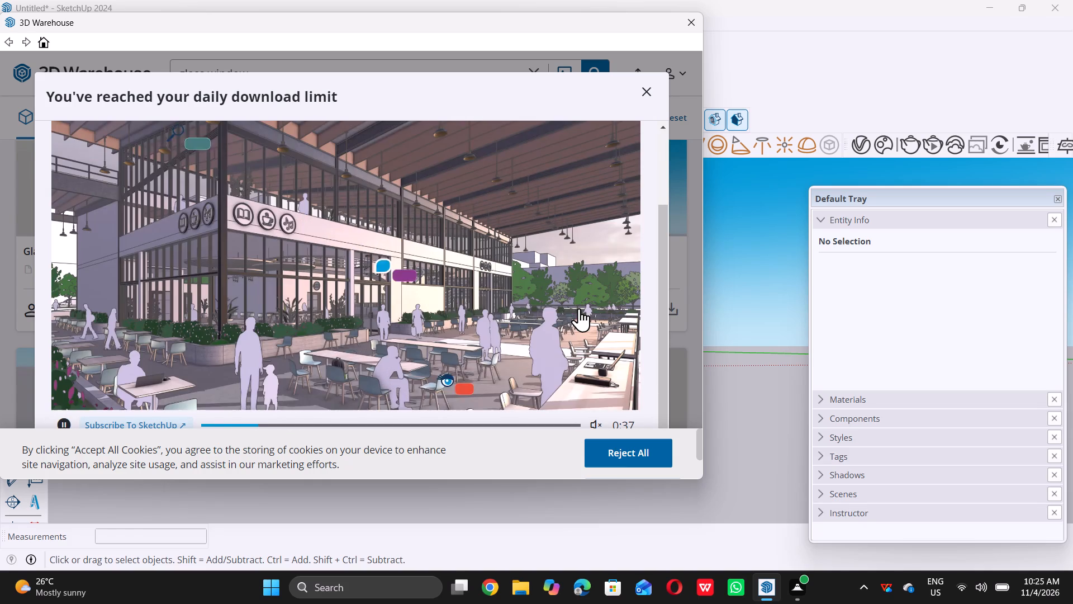
pyautogui.scroll(-2, 592, 298)
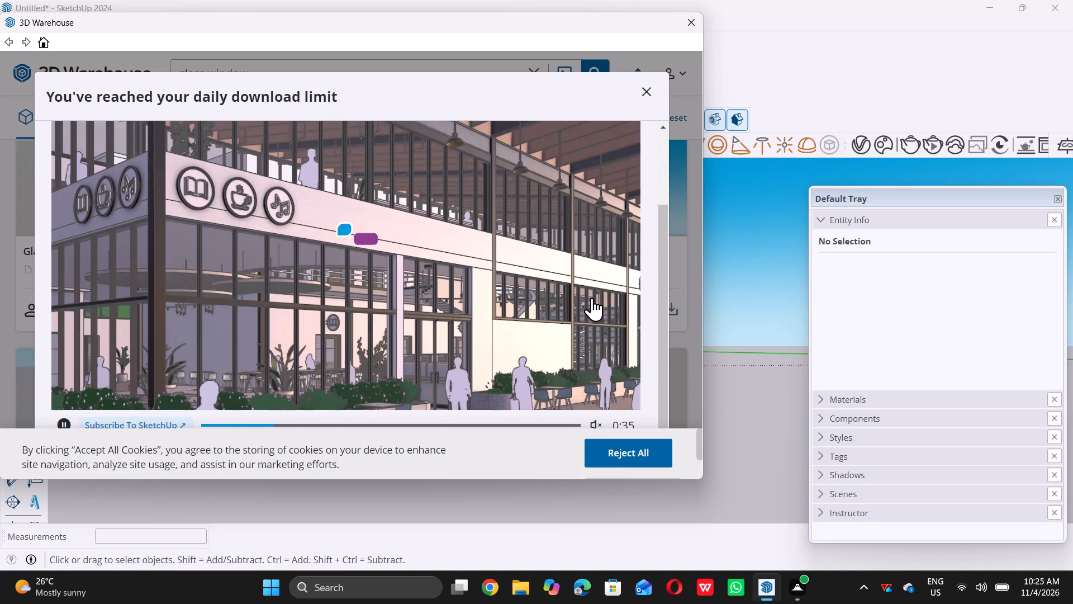
pyautogui.scroll(-1, 592, 298)
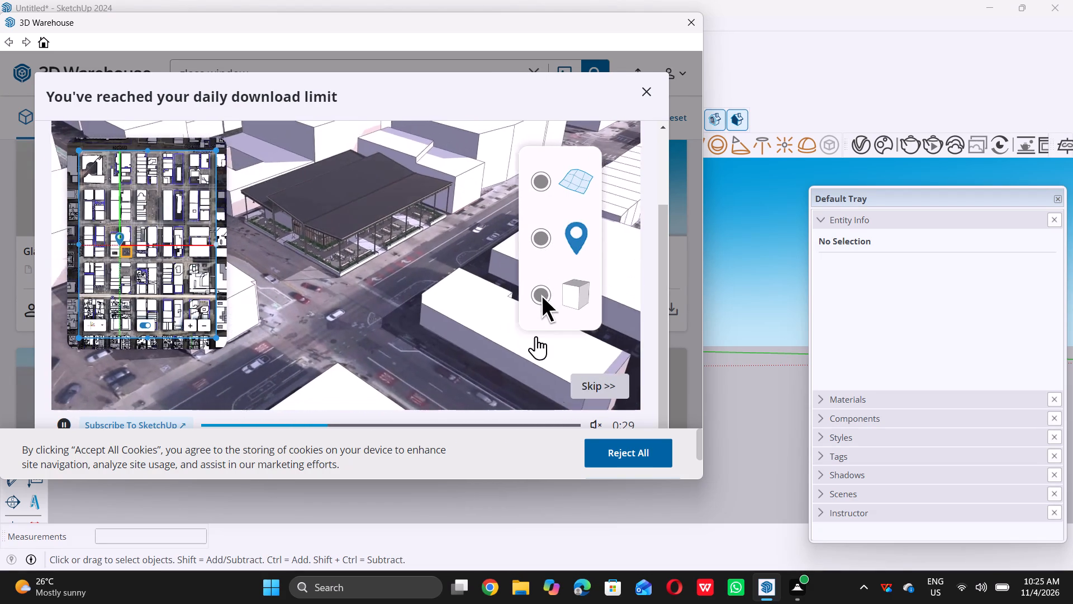
pyautogui.click(598, 390)
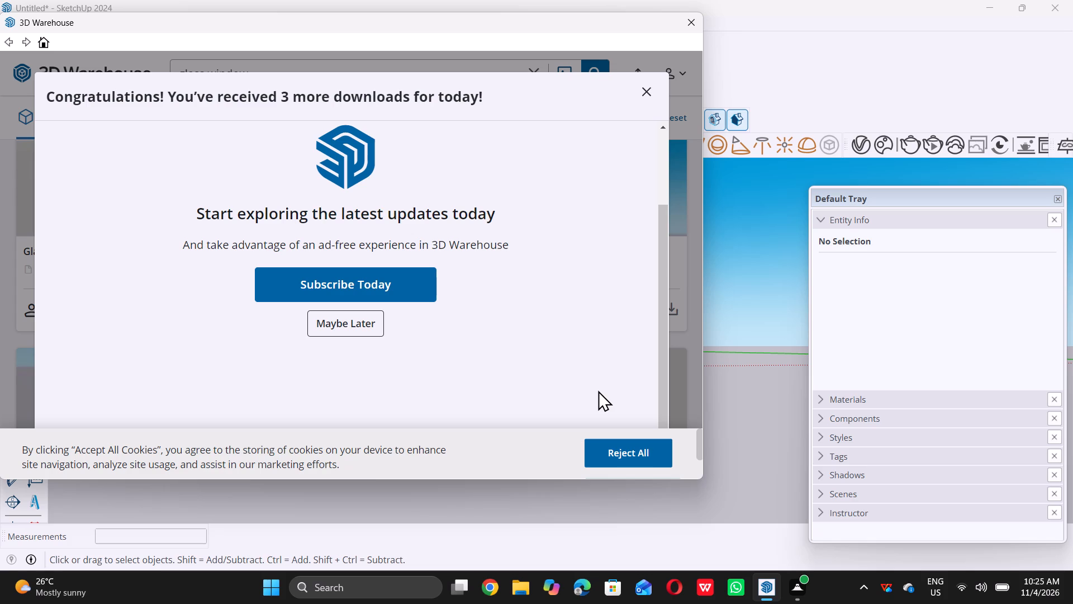
pyautogui.scroll(-6, 585, 364)
pyautogui.doubleClick(644, 91)
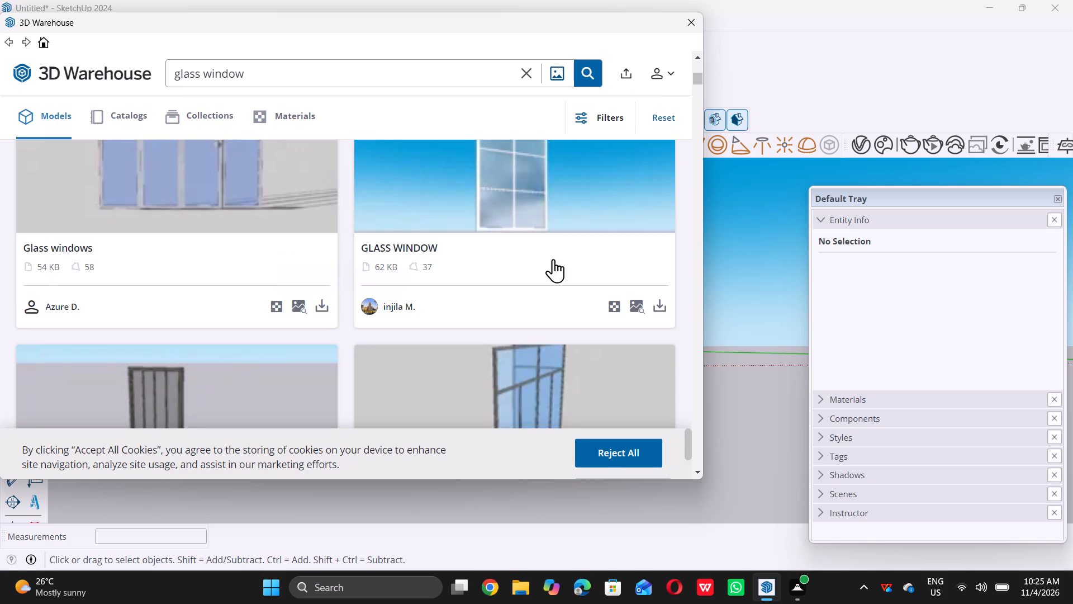
# Download the tall two-column GLASS WINDOW model directly into the SketchUp model.
pyautogui.doubleClick(663, 305)
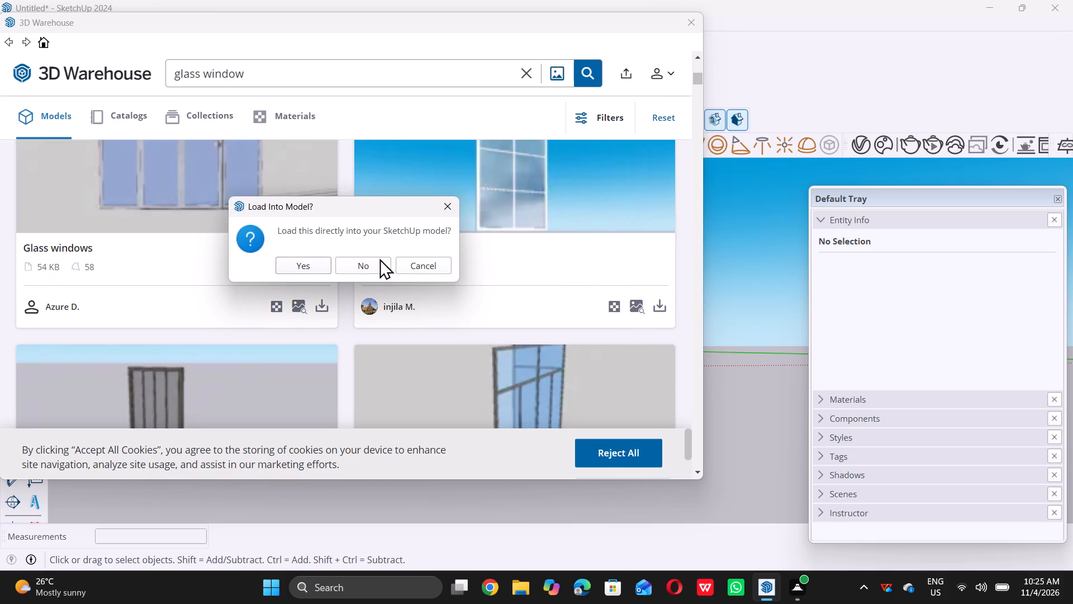
pyautogui.doubleClick(311, 268)
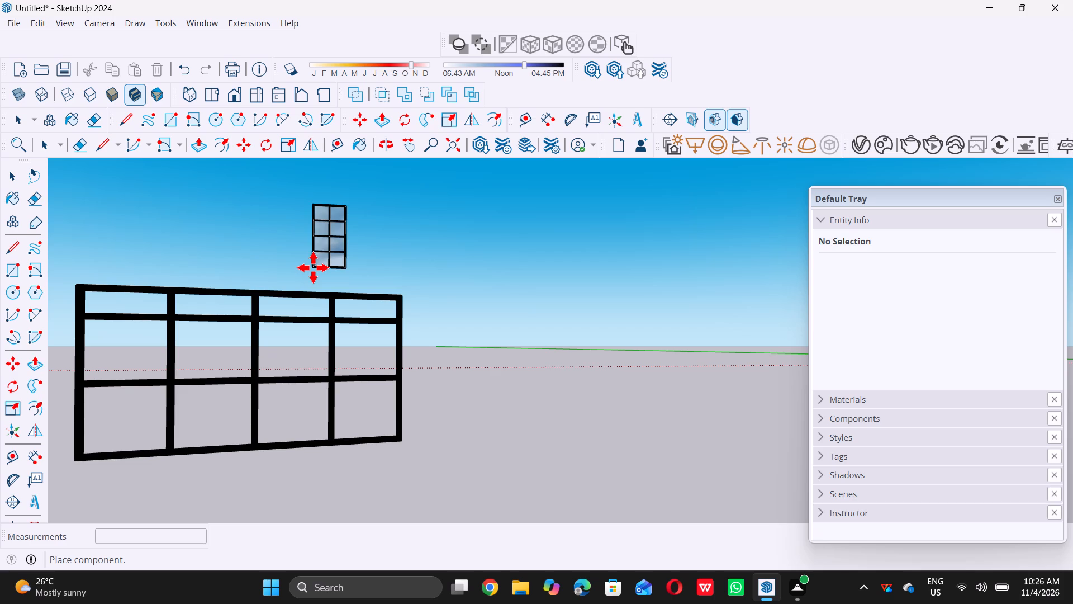
# Place the window component in the building's tall front opening, snapping it to the midpoint of the short depth edge at the lower-left corner.
pyautogui.scroll(-5, 429, 259)
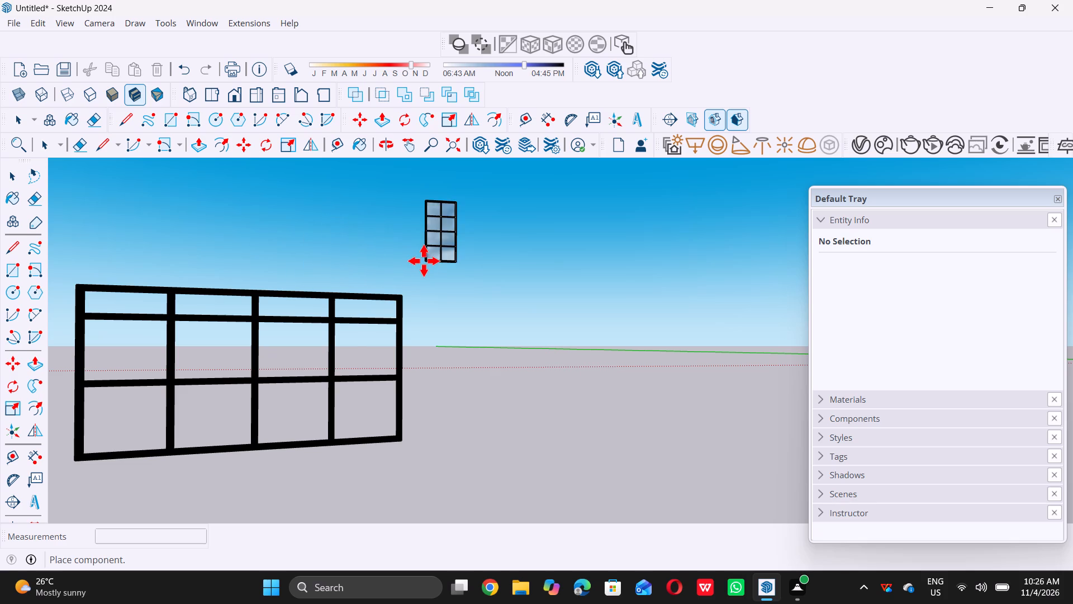
pyautogui.scroll(-4, 381, 275)
pyautogui.scroll(-5, 277, 312)
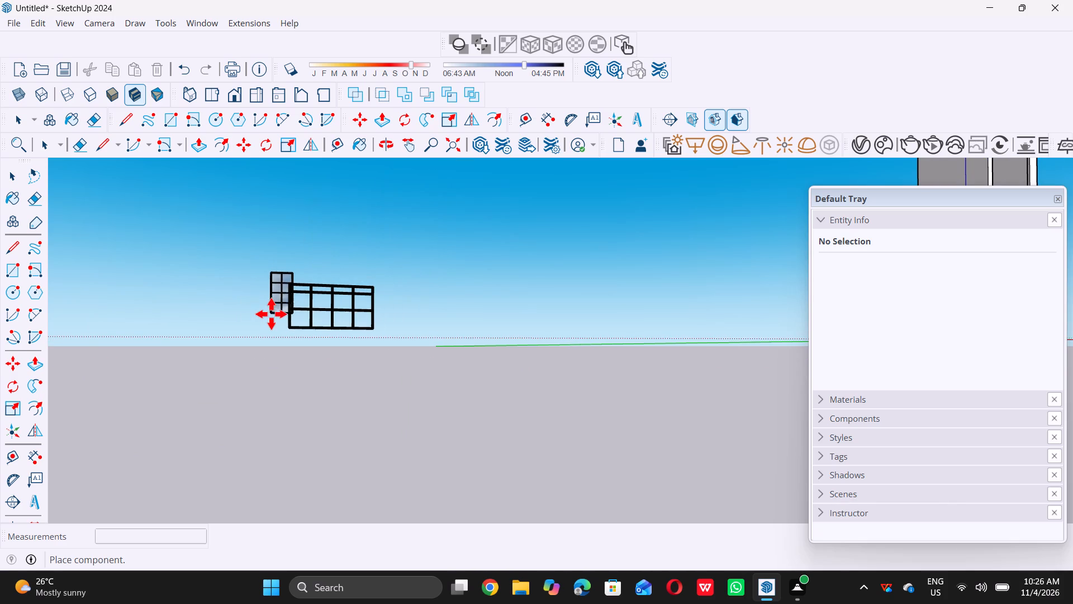
pyautogui.scroll(-17, 270, 319)
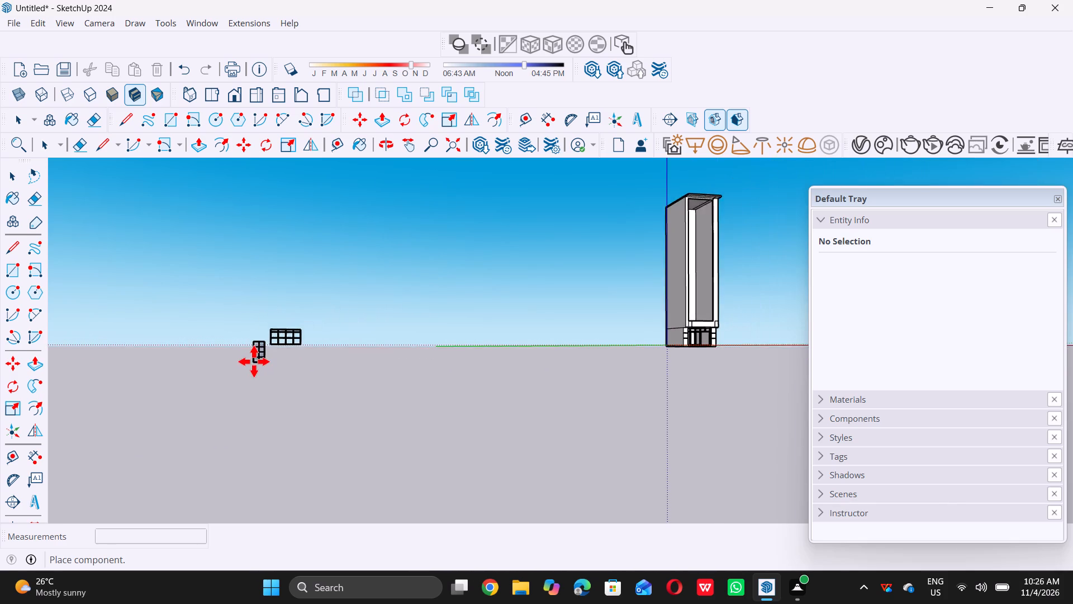
pyautogui.moveTo(663, 328); pyautogui.dragTo(545, 355, button='middle')
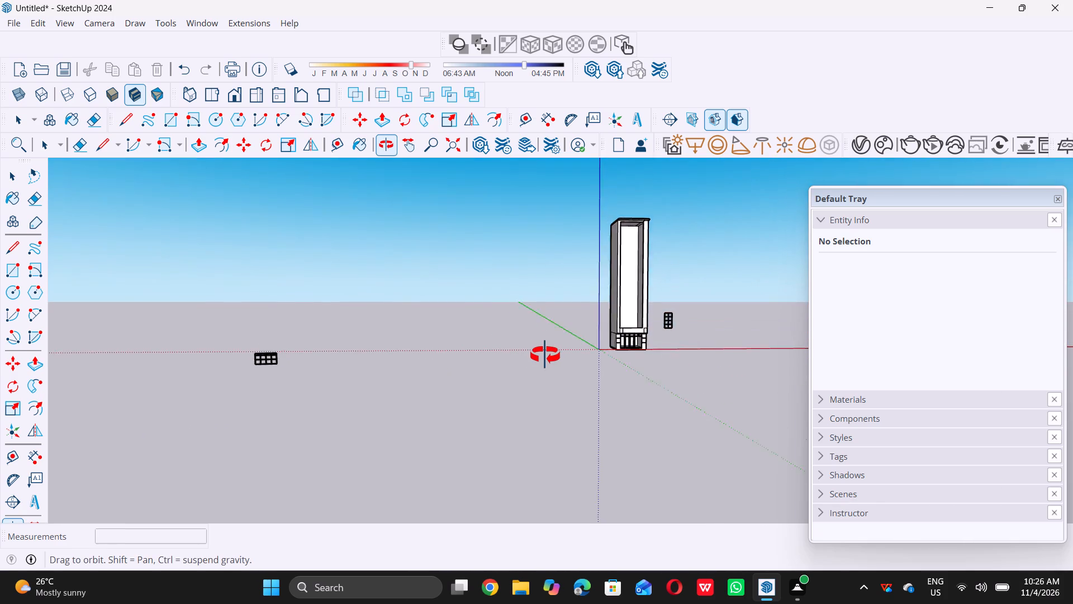
pyautogui.moveTo(545, 355); pyautogui.dragTo(517, 362, button='middle')
pyautogui.scroll(6, 561, 333)
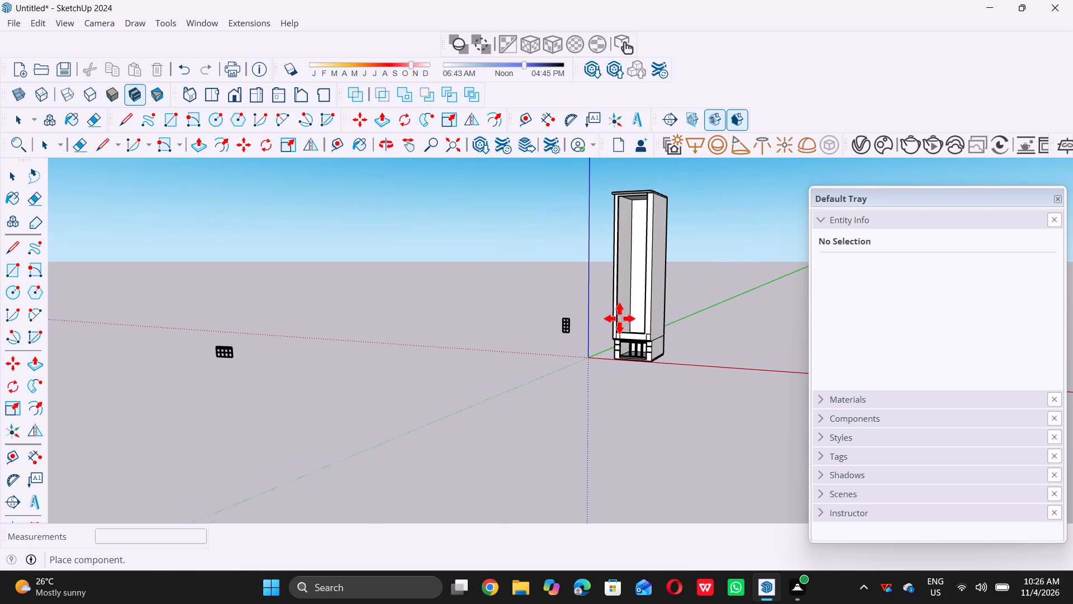
pyautogui.scroll(19, 622, 324)
pyautogui.scroll(5, 615, 333)
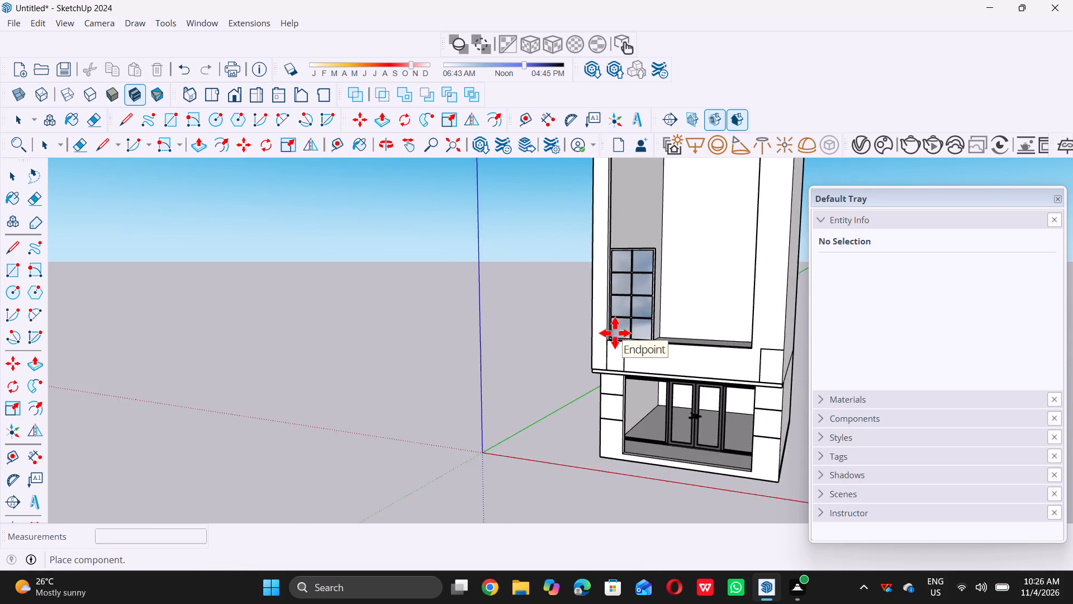
pyautogui.moveTo(615, 333); pyautogui.dragTo(644, 372, button='middle')
pyautogui.scroll(4, 628, 348)
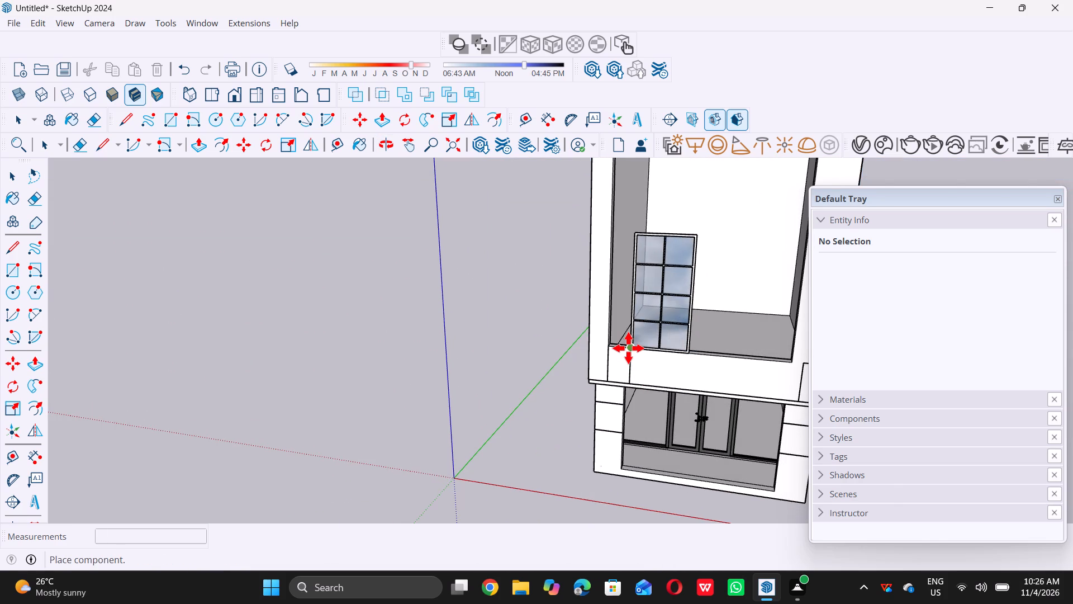
pyautogui.scroll(9, 628, 348)
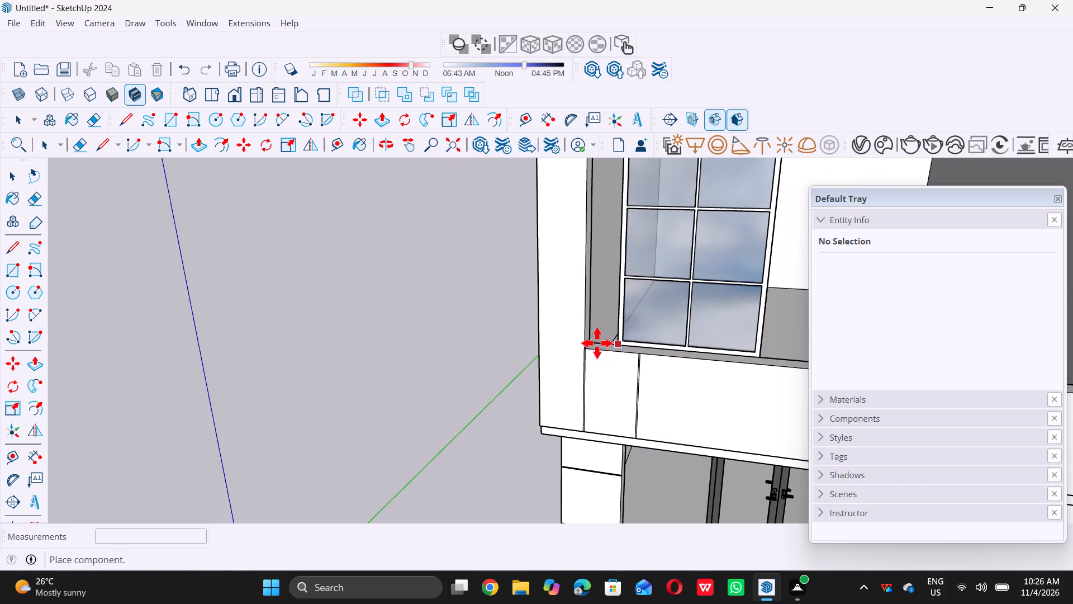
pyautogui.scroll(8, 591, 342)
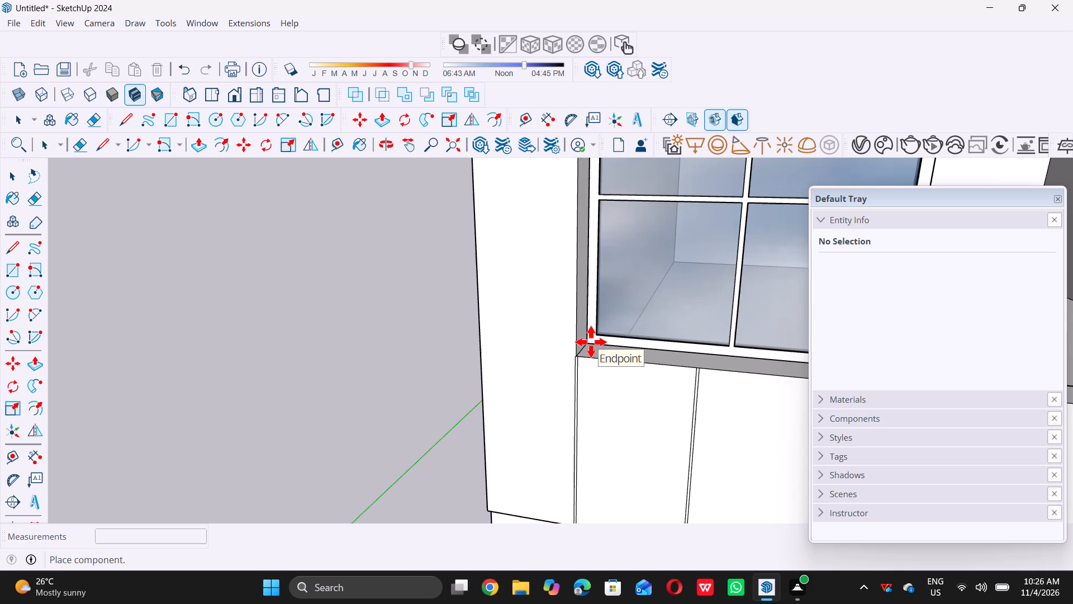
pyautogui.scroll(5, 588, 344)
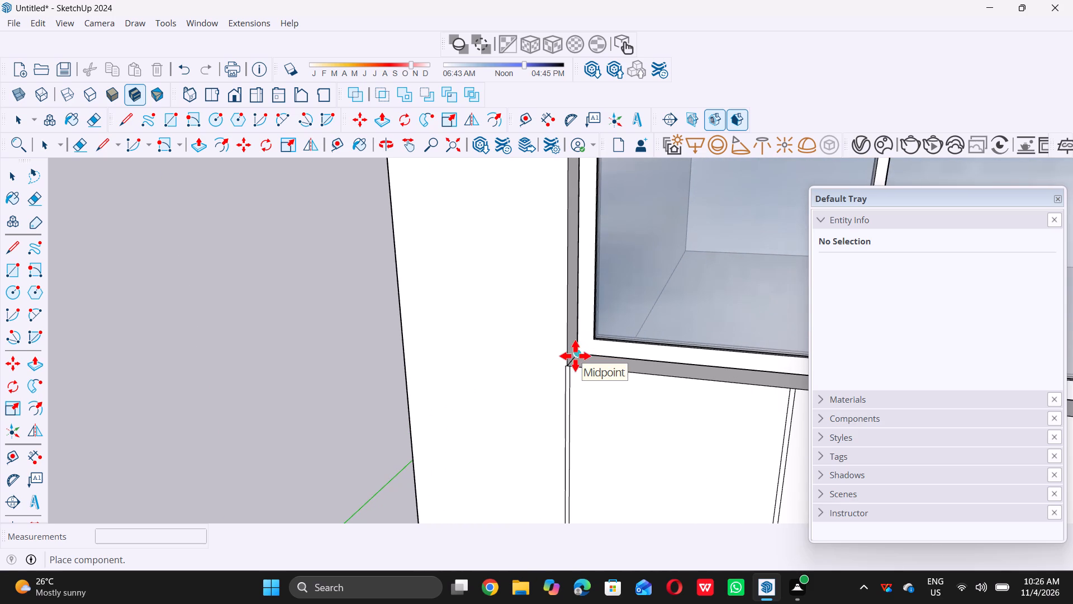
pyautogui.doubleClick(575, 356)
pyautogui.press('space')
pyautogui.scroll(-5, 399, 315)
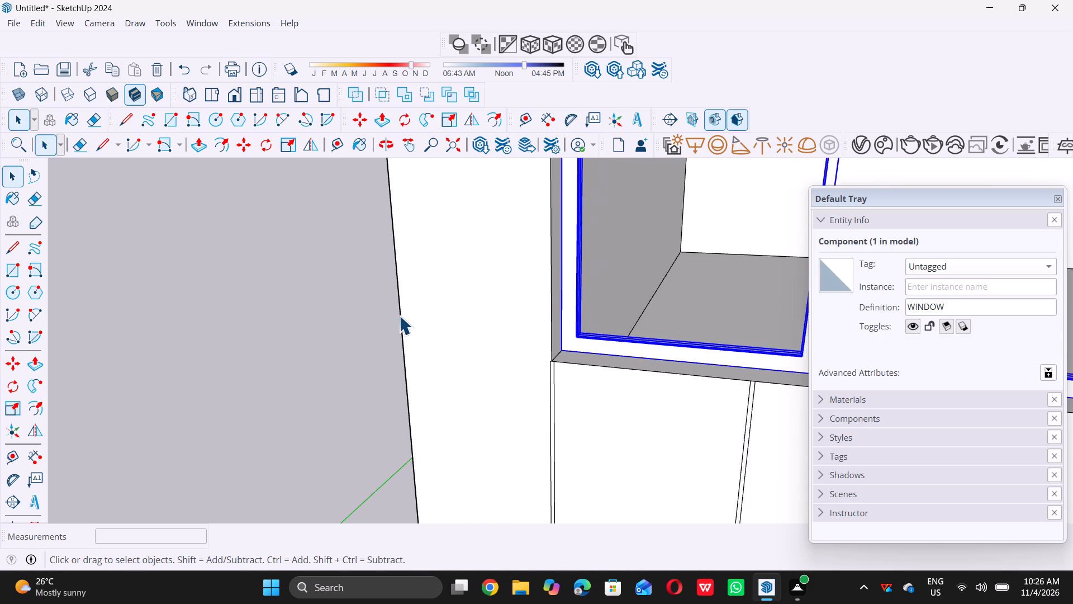
pyautogui.scroll(-20, 399, 315)
pyautogui.scroll(-10, 399, 315)
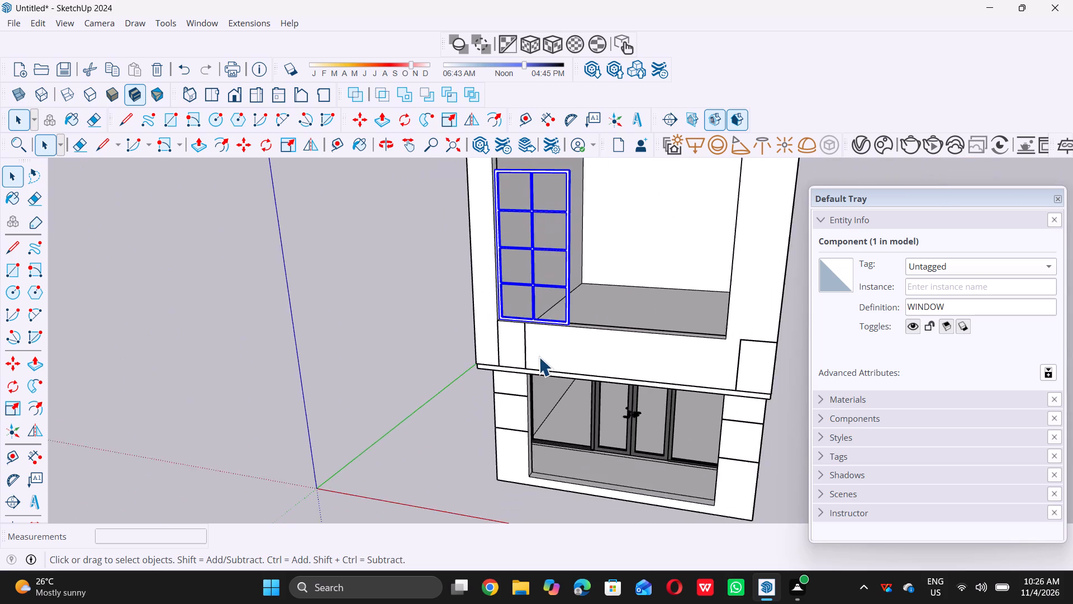
pyautogui.click(396, 289)
# Paint all the frame geometry inside the window component black using the Colors-Named materials, and exit the component.
pyautogui.moveTo(423, 327); pyautogui.dragTo(453, 320, button='middle')
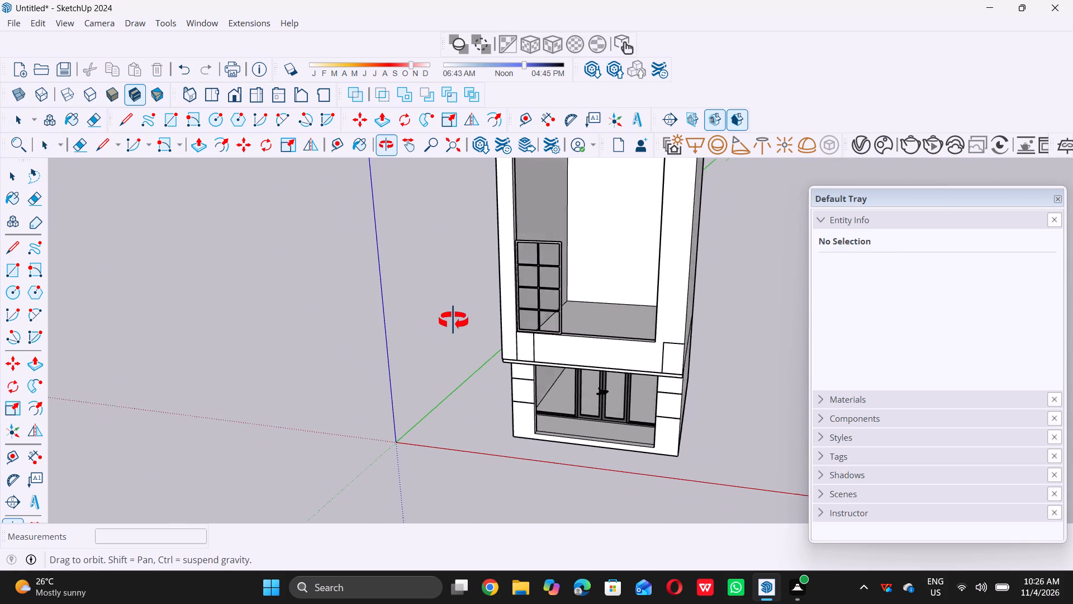
pyautogui.moveTo(453, 320); pyautogui.dragTo(460, 319, button='middle')
pyautogui.scroll(10, 531, 332)
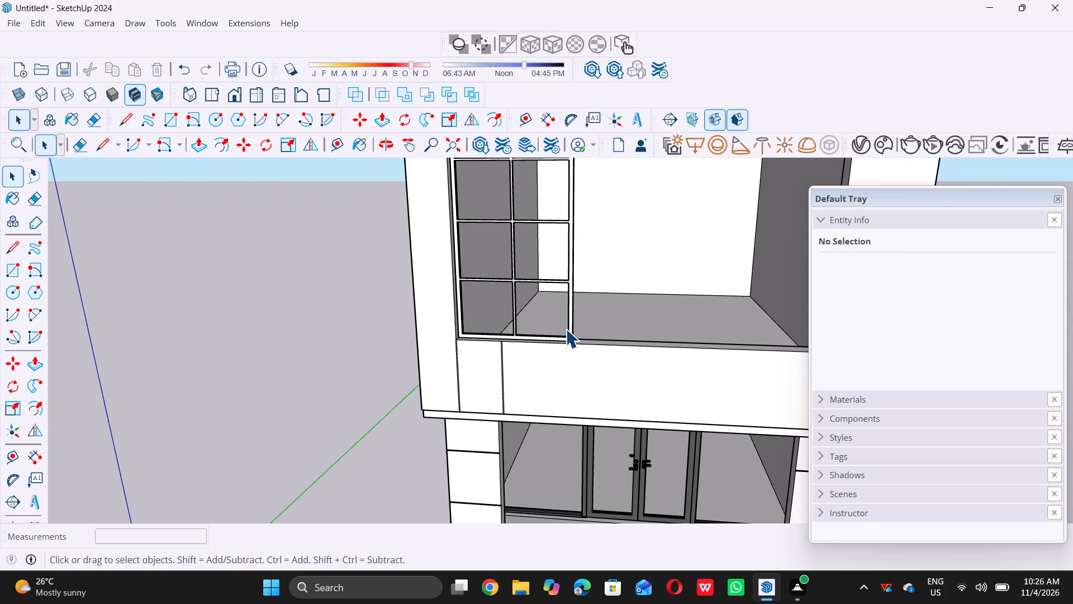
pyautogui.scroll(4, 566, 329)
pyautogui.doubleClick(572, 327)
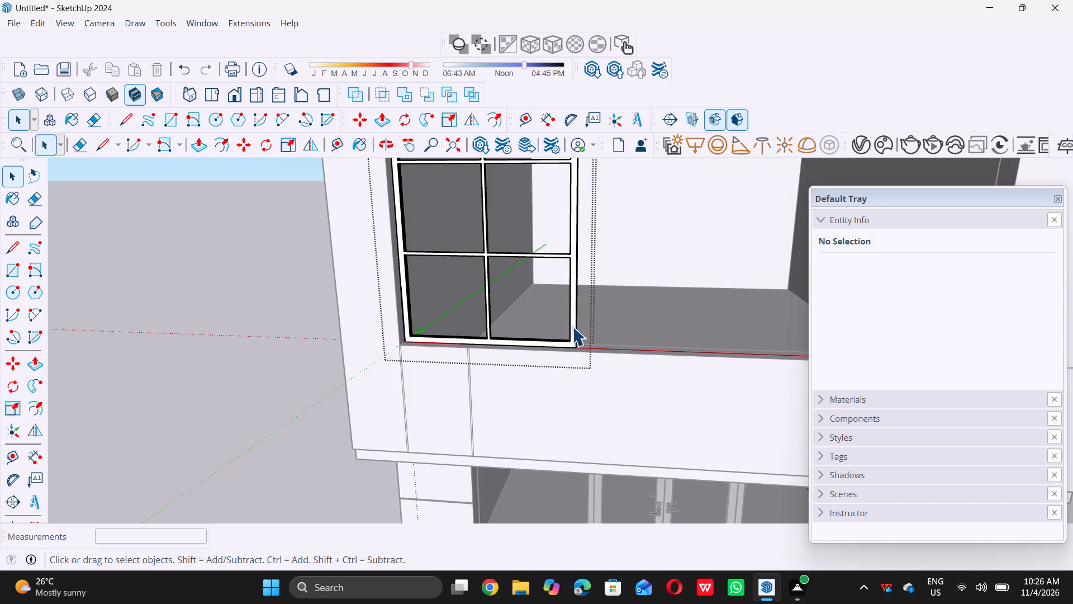
pyautogui.tripleClick(572, 327)
pyautogui.tripleClick(572, 327)
pyautogui.tripleClick(572, 327)
pyautogui.tripleClick(572, 327)
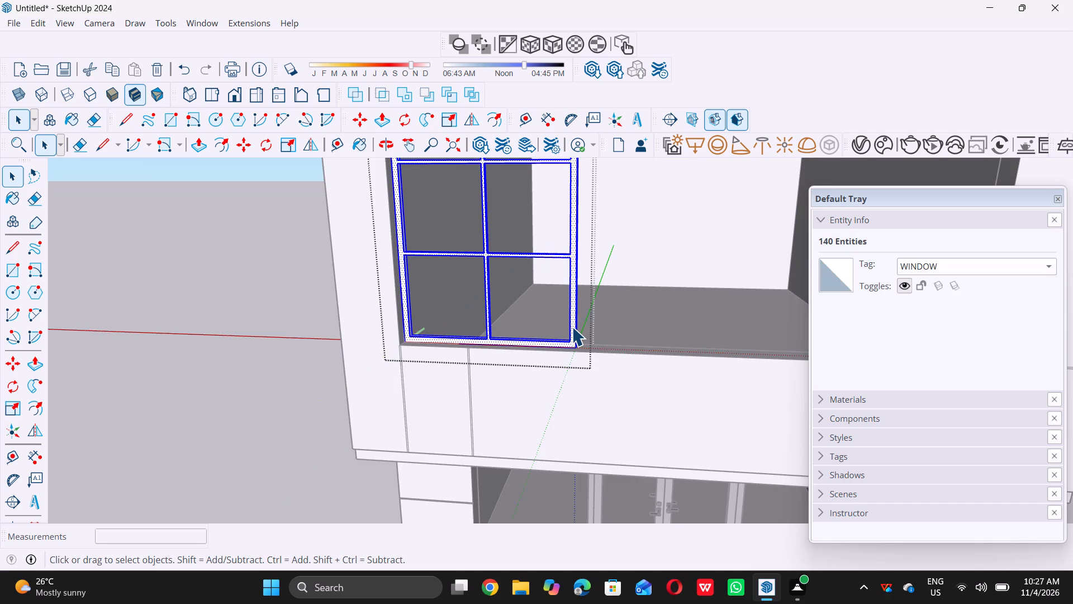
pyautogui.tripleClick(572, 327)
pyautogui.doubleClick(572, 327)
pyautogui.scroll(-5, 908, 332)
pyautogui.scroll(8, 907, 334)
pyautogui.scroll(7, 1001, 249)
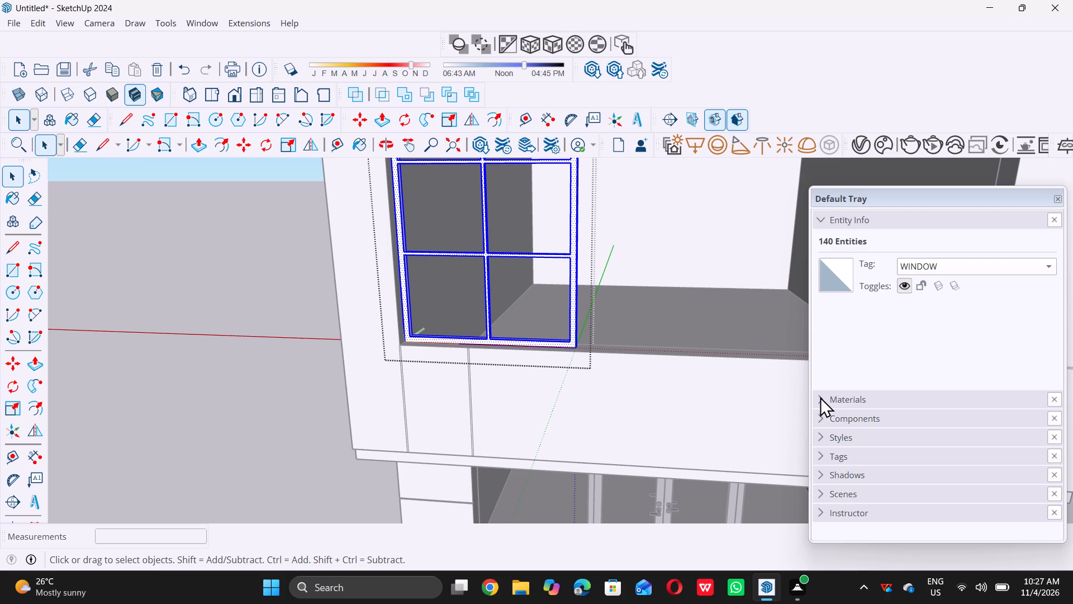
pyautogui.click(820, 397)
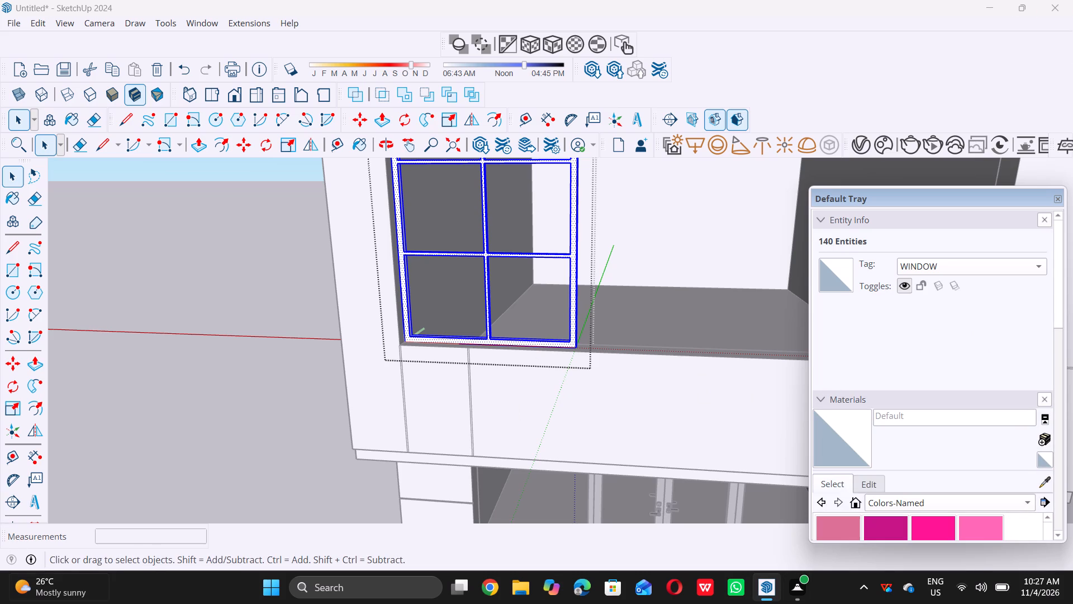
pyautogui.scroll(-13, 865, 437)
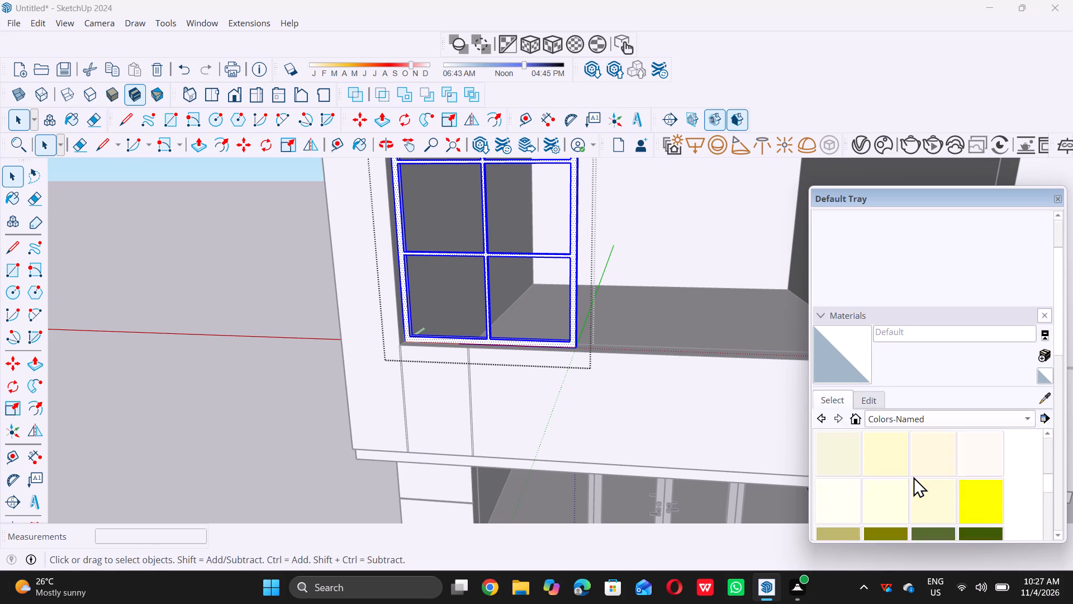
pyautogui.scroll(-20, 913, 476)
pyautogui.scroll(-6, 913, 476)
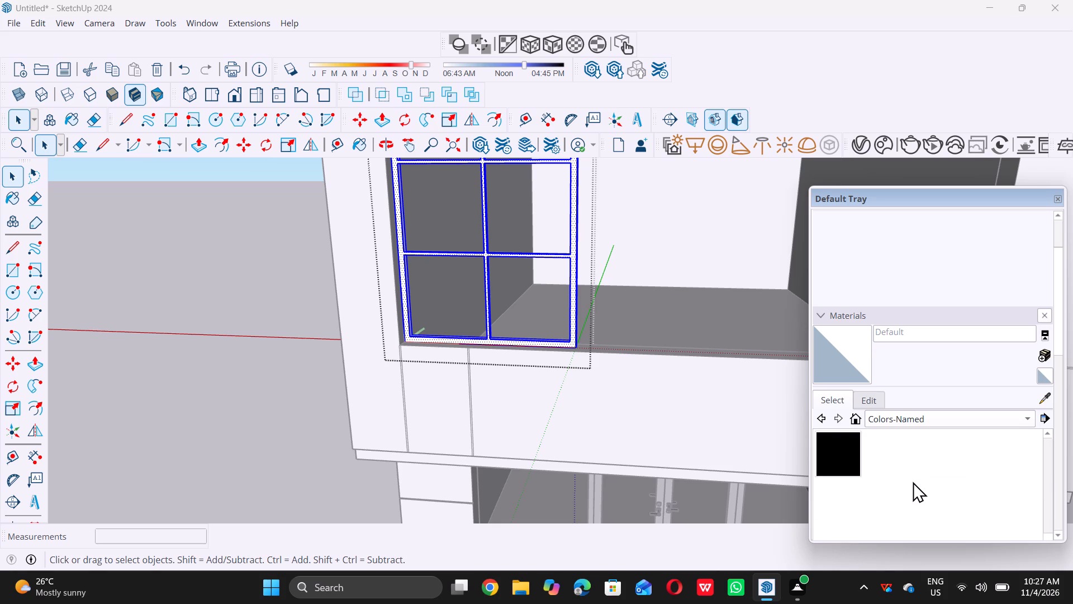
pyautogui.scroll(1, 917, 478)
pyautogui.scroll(-1, 917, 478)
pyautogui.doubleClick(828, 451)
pyautogui.click(573, 255)
pyautogui.press('space')
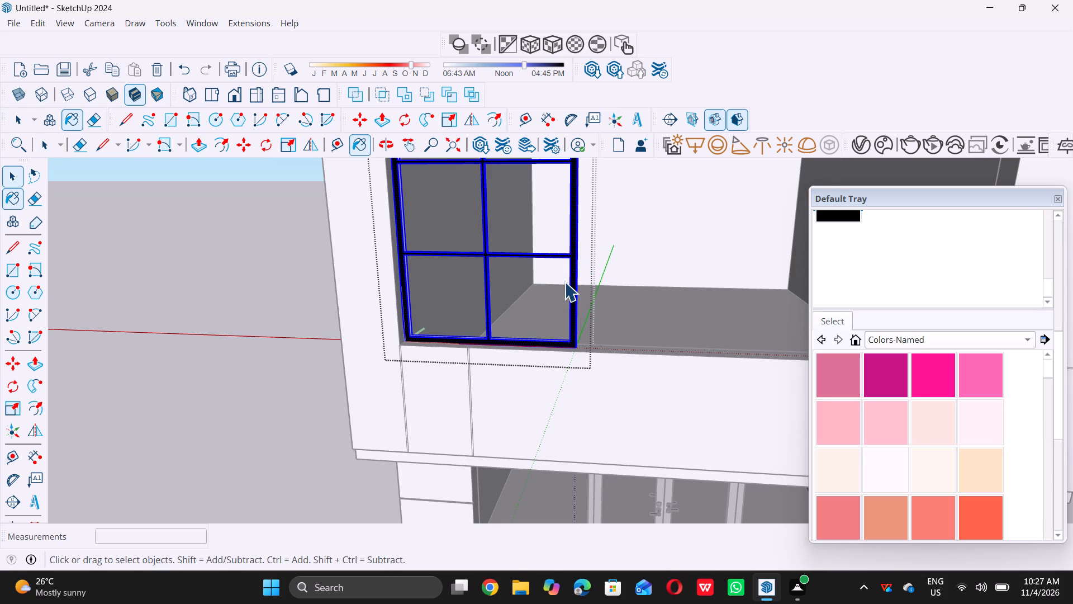
pyautogui.scroll(-4, 562, 297)
pyautogui.tripleClick(270, 351)
pyautogui.tripleClick(270, 350)
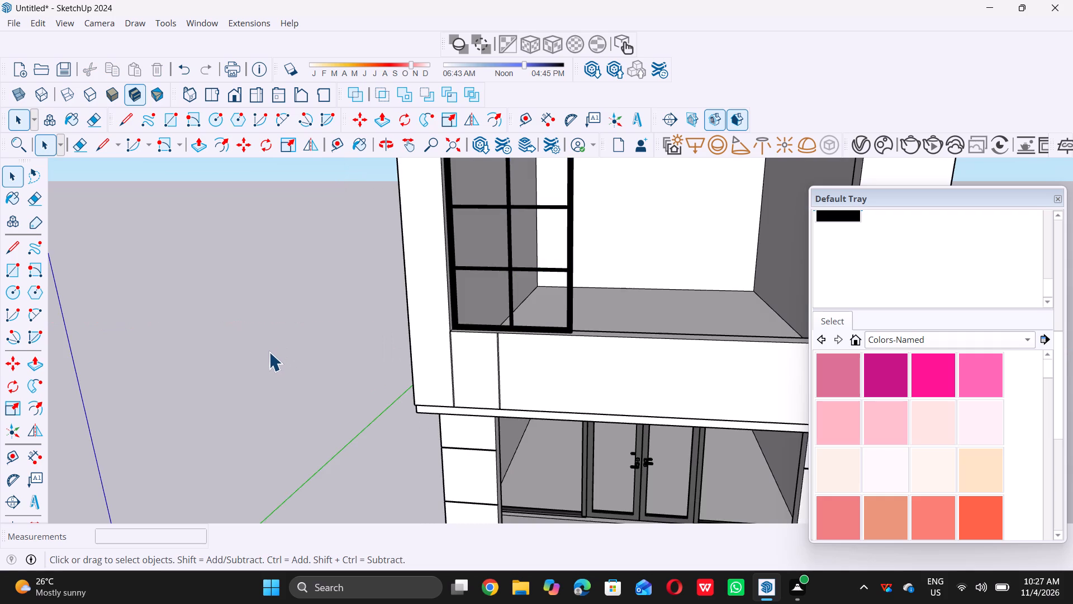
# Examine the black window in the tall front opening and the separate gridded window lying away from the building.
pyautogui.scroll(-12, 279, 383)
pyautogui.scroll(-6, 435, 444)
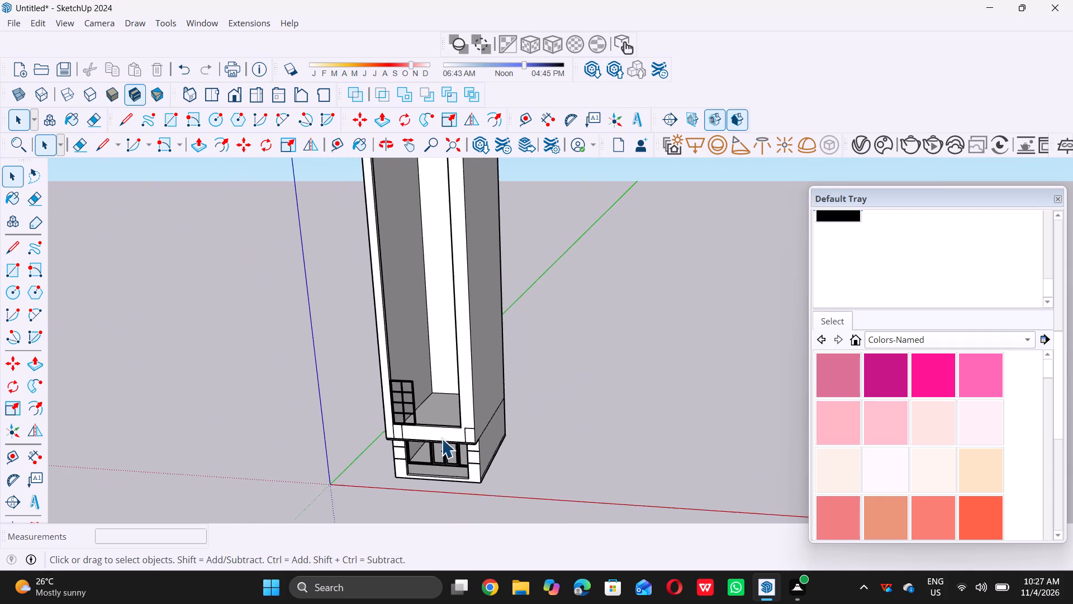
pyautogui.scroll(-5, 445, 434)
pyautogui.moveTo(353, 437); pyautogui.dragTo(390, 374, button='middle')
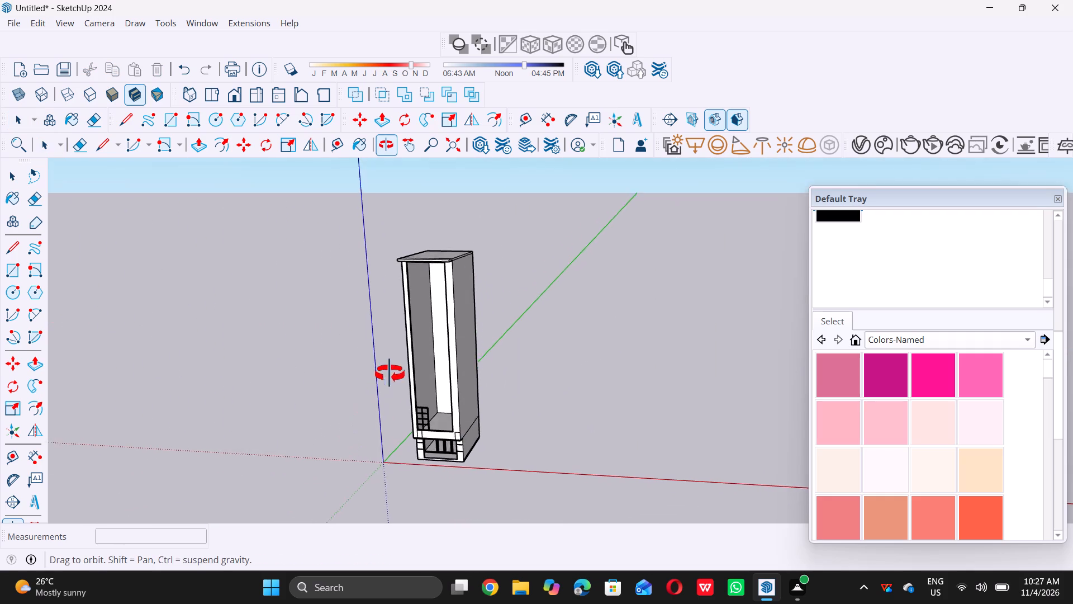
pyautogui.moveTo(390, 374); pyautogui.dragTo(405, 350, button='middle')
pyautogui.scroll(-2, 403, 362)
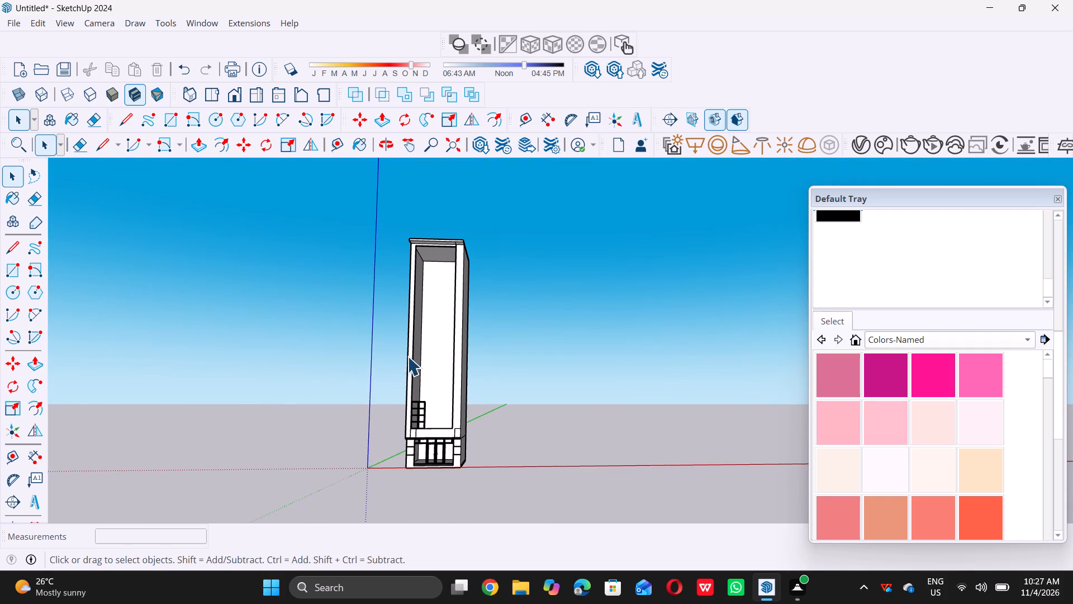
pyautogui.scroll(-2, 407, 356)
pyautogui.moveTo(408, 359); pyautogui.dragTo(412, 394, button='middle')
pyautogui.scroll(11, 411, 395)
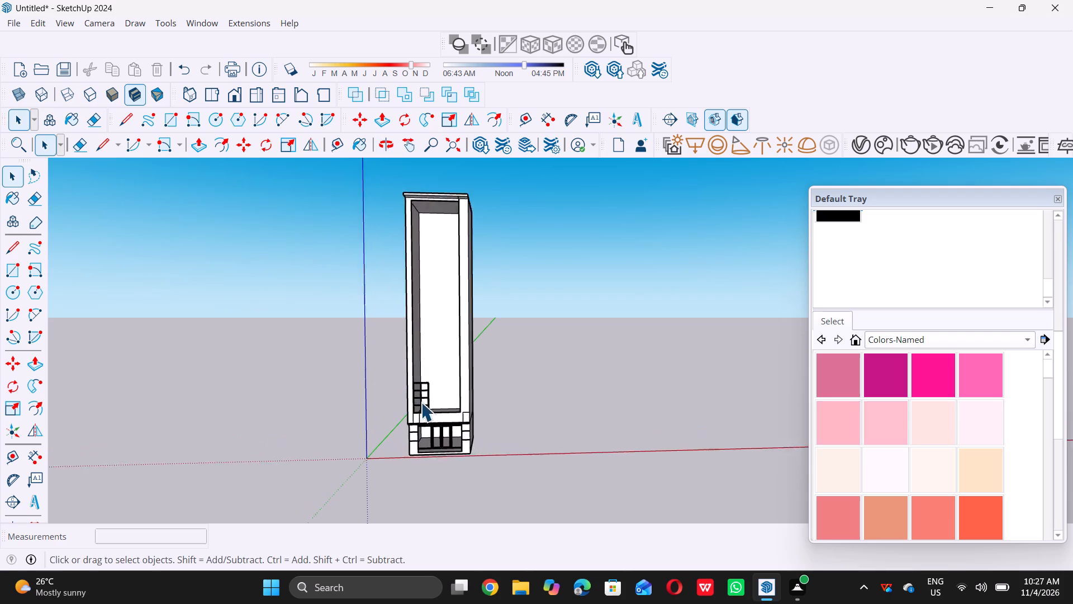
pyautogui.scroll(6, 421, 402)
pyautogui.moveTo(425, 399); pyautogui.dragTo(388, 412, button='middle')
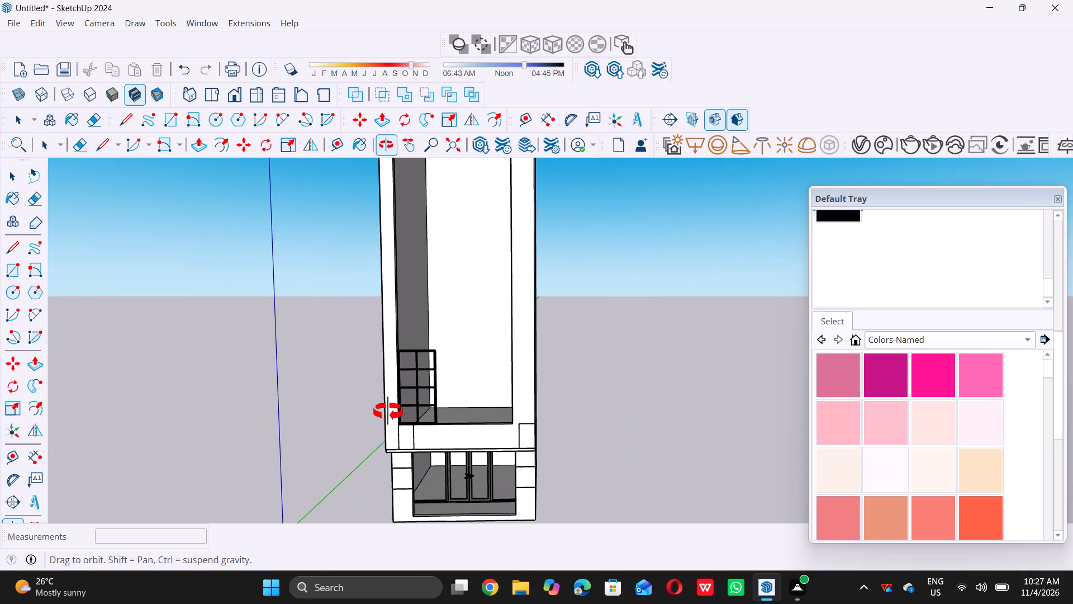
pyautogui.moveTo(388, 412); pyautogui.dragTo(383, 413, button='middle')
pyautogui.middleClick(382, 416)
pyautogui.middleClick(382, 416)
pyautogui.scroll(-4, 304, 391)
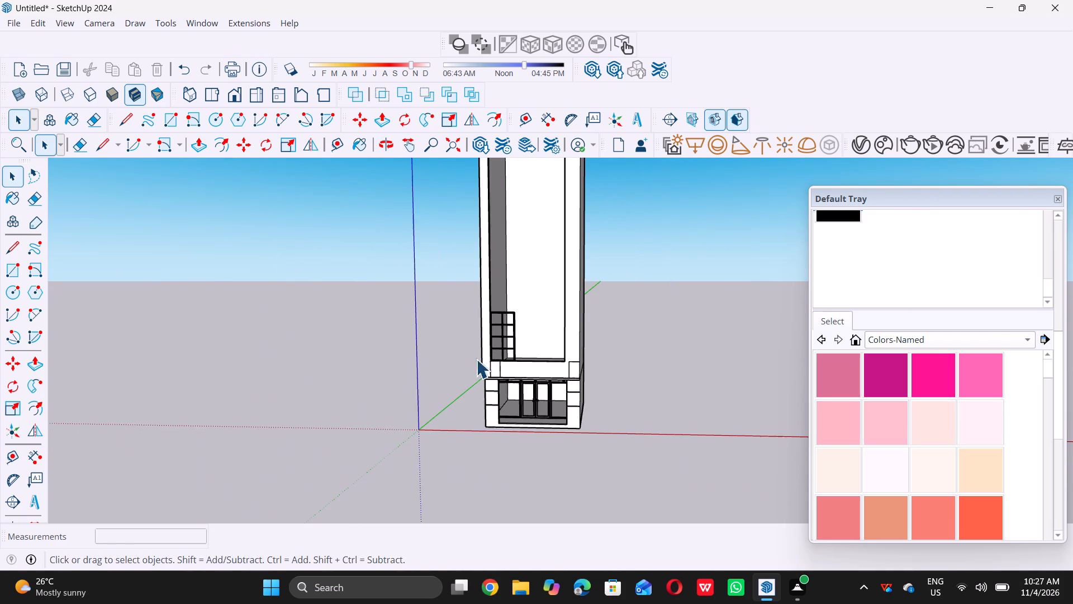
pyautogui.scroll(5, 644, 331)
pyautogui.scroll(6, 452, 365)
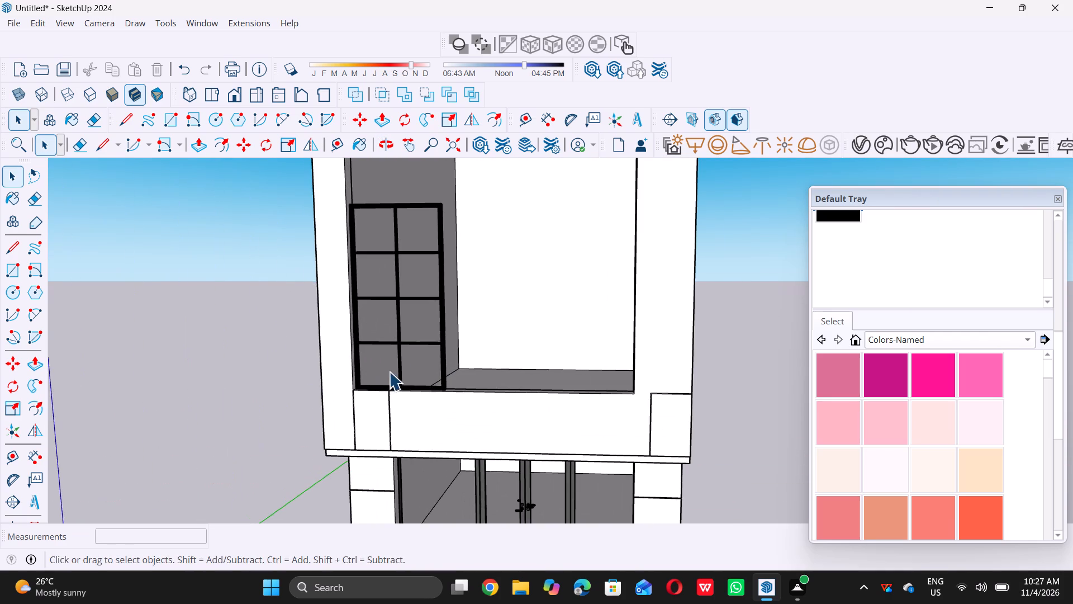
pyautogui.scroll(-6, 412, 347)
pyautogui.scroll(-17, 432, 324)
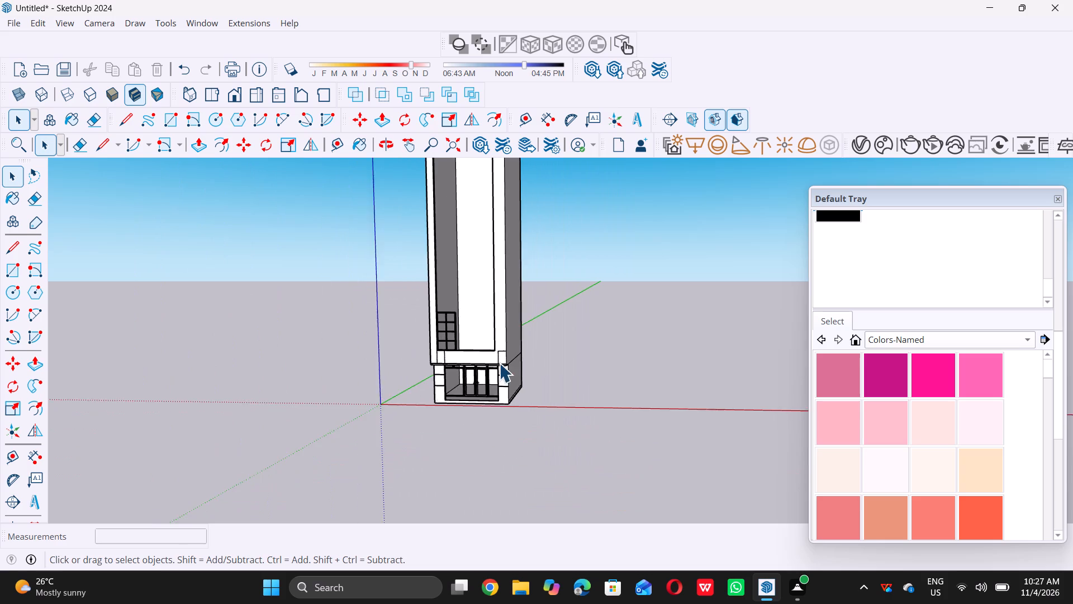
pyautogui.scroll(-12, 500, 364)
pyautogui.scroll(5, 220, 391)
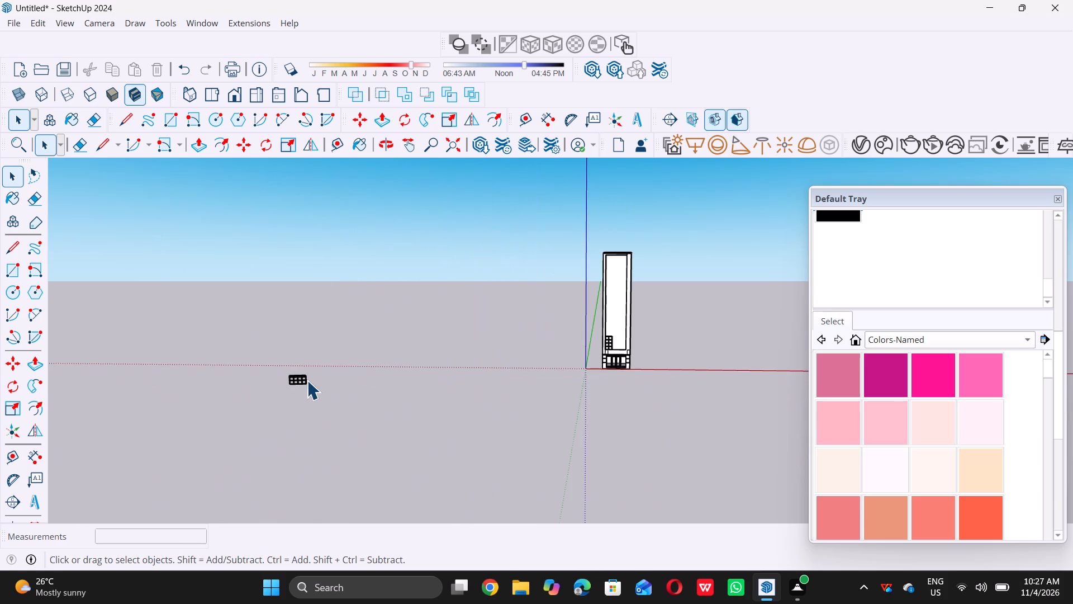
pyautogui.scroll(20, 307, 380)
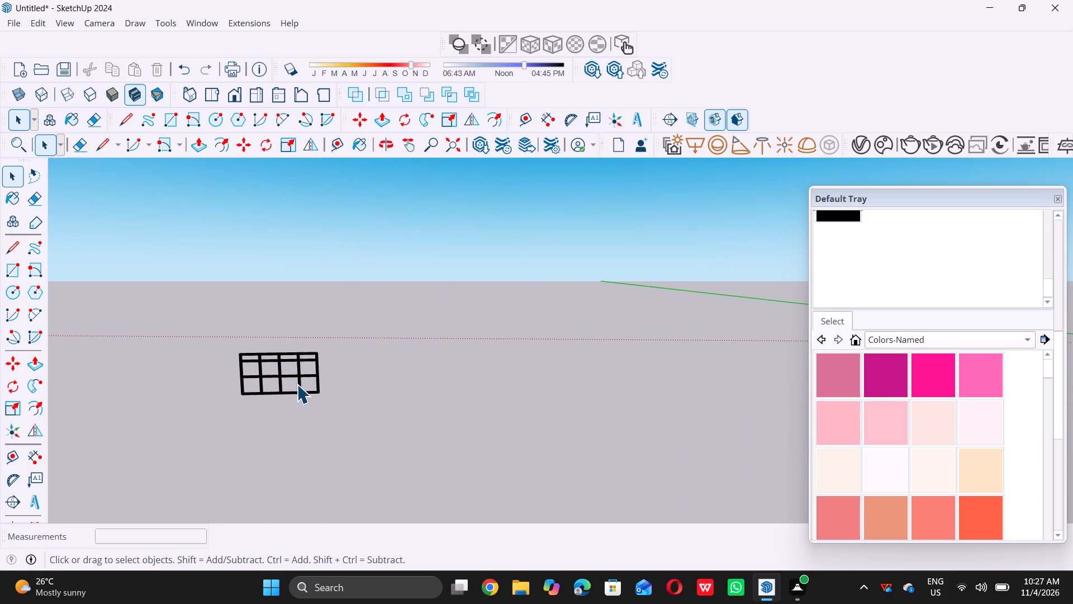
pyautogui.scroll(6, 297, 384)
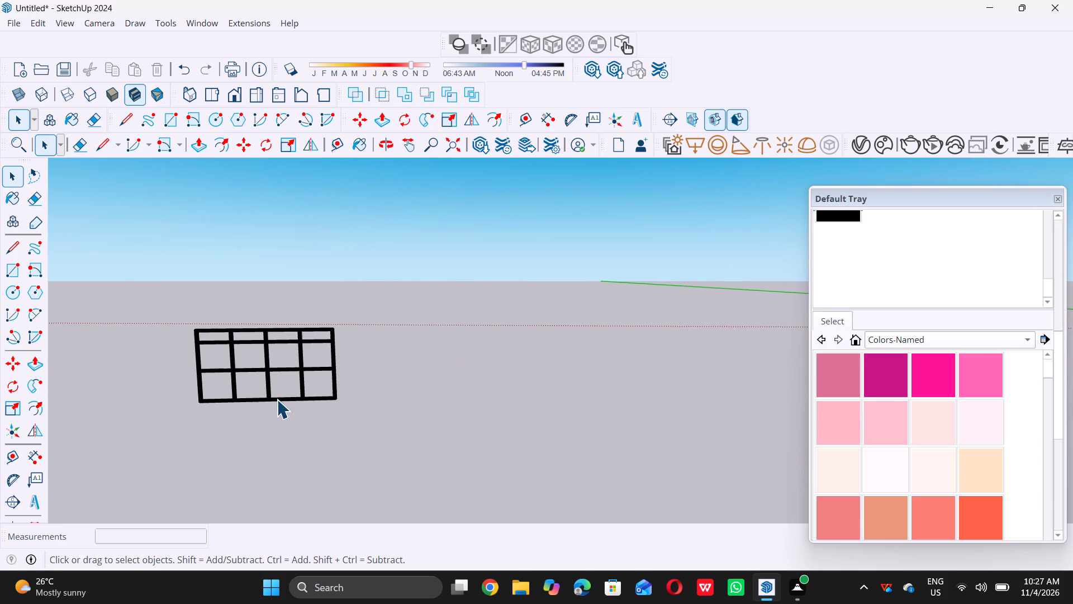
pyautogui.scroll(7, 277, 399)
pyautogui.scroll(-18, 265, 404)
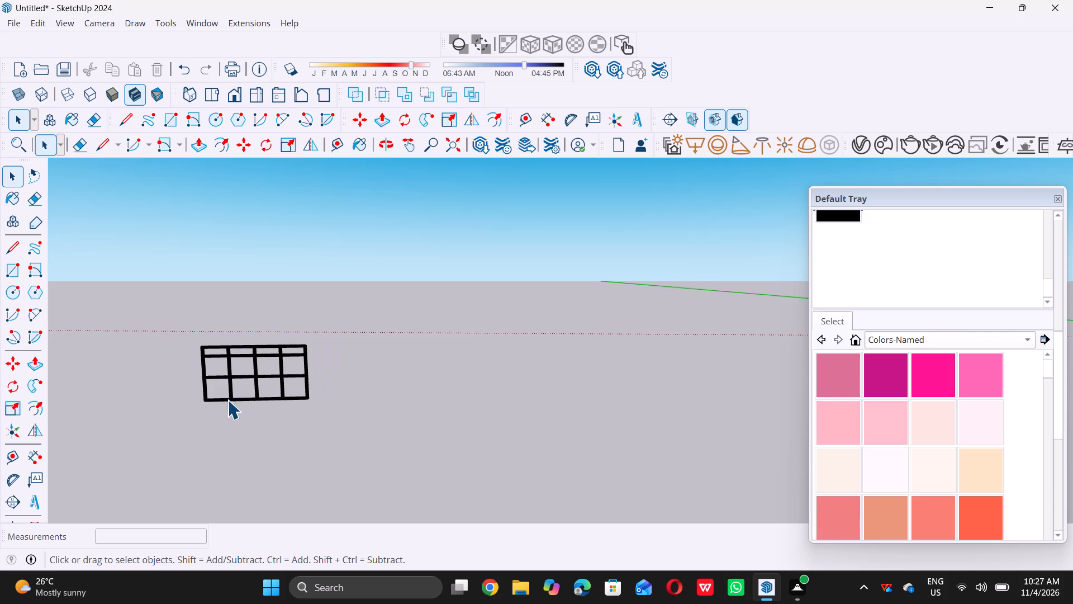
pyautogui.scroll(-17, 227, 400)
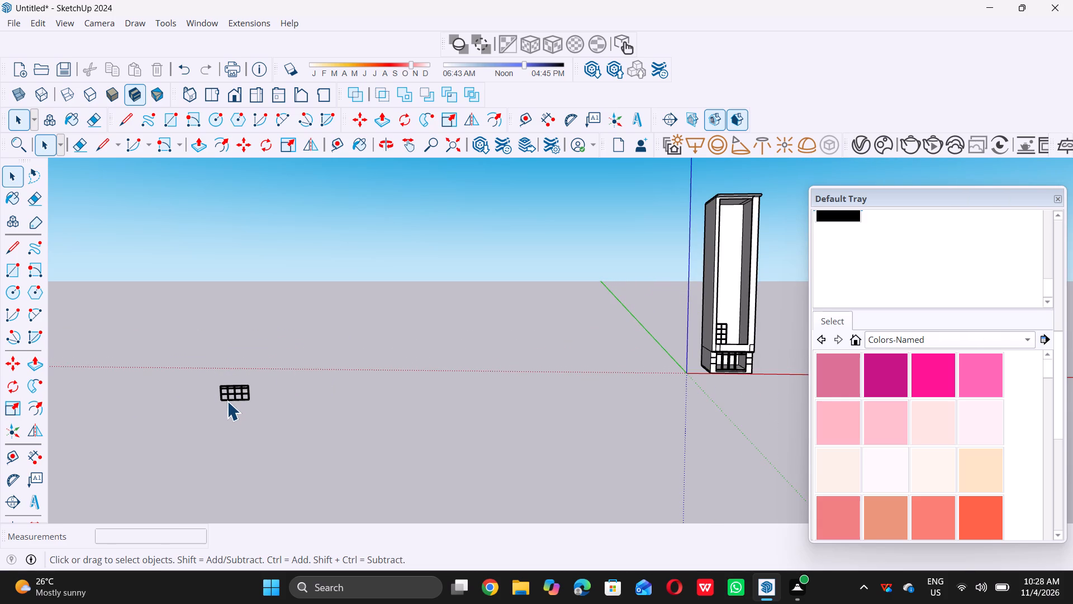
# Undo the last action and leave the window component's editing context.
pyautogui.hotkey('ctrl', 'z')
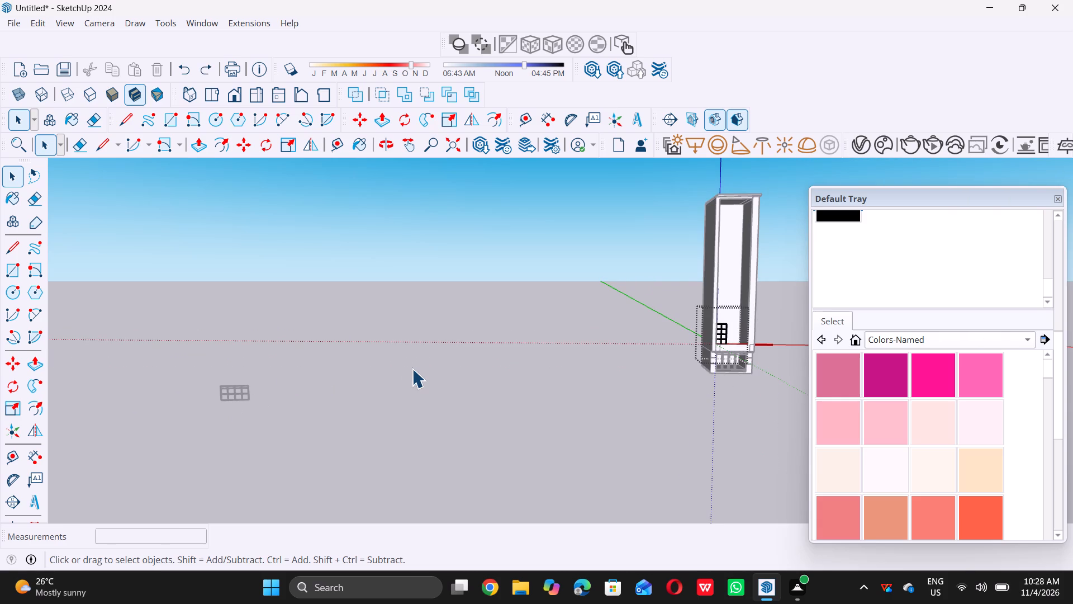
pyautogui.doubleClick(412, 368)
# Widen the black window at the base of the tall front opening by scaling it about 1.21 along the red axis.
pyautogui.middleClick(673, 362)
pyautogui.moveTo(667, 363); pyautogui.dragTo(467, 381, button='middle')
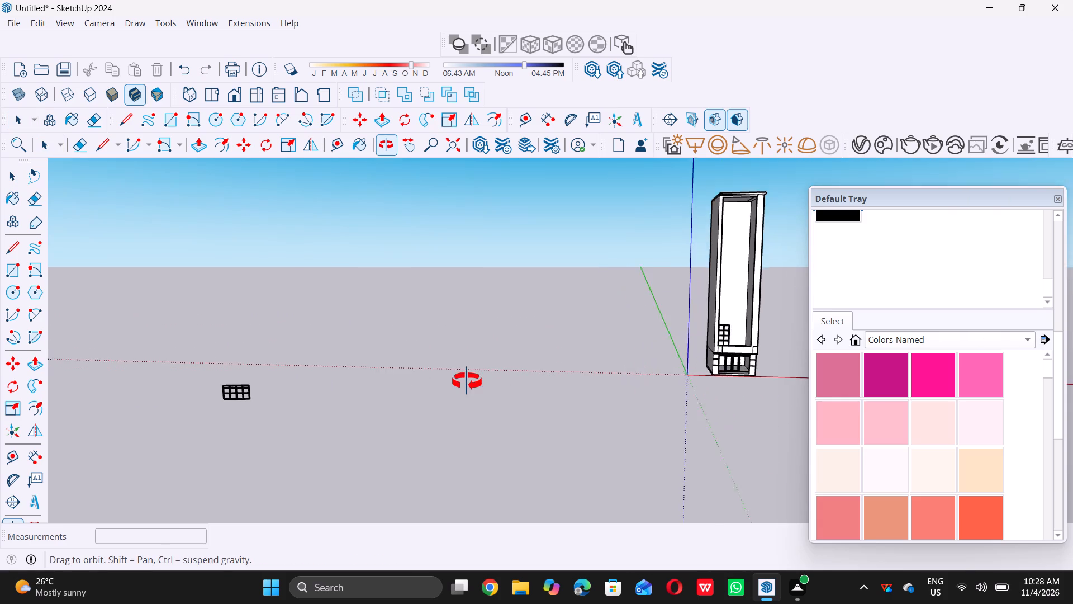
pyautogui.moveTo(467, 381); pyautogui.dragTo(481, 374, button='middle')
pyautogui.scroll(-10, 525, 361)
pyautogui.moveTo(519, 411); pyautogui.dragTo(565, 422, button='middle')
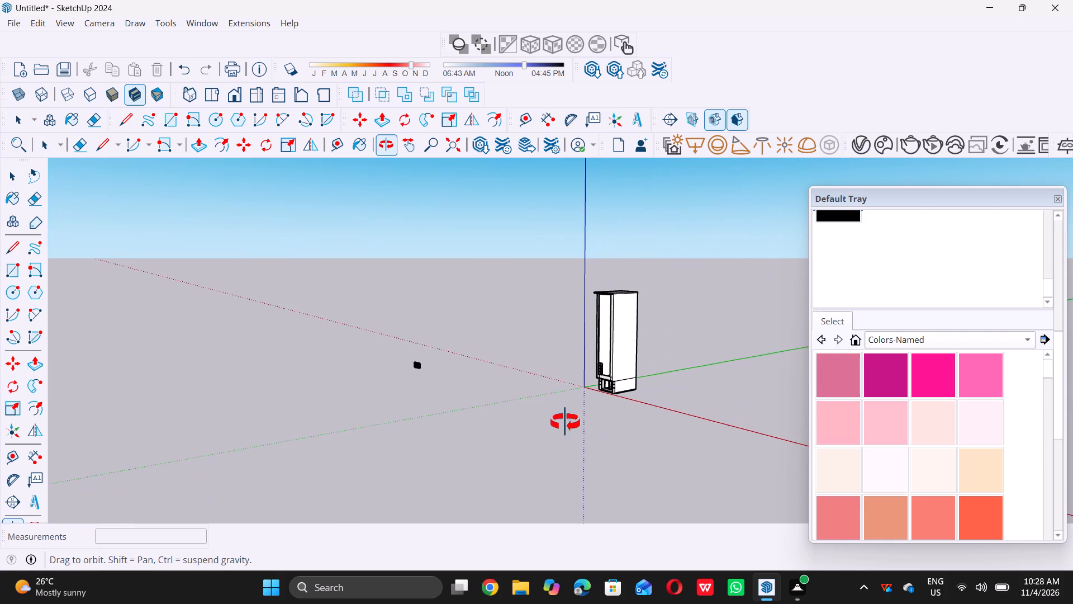
pyautogui.moveTo(565, 422); pyautogui.dragTo(678, 437, button='middle')
pyautogui.scroll(7, 651, 385)
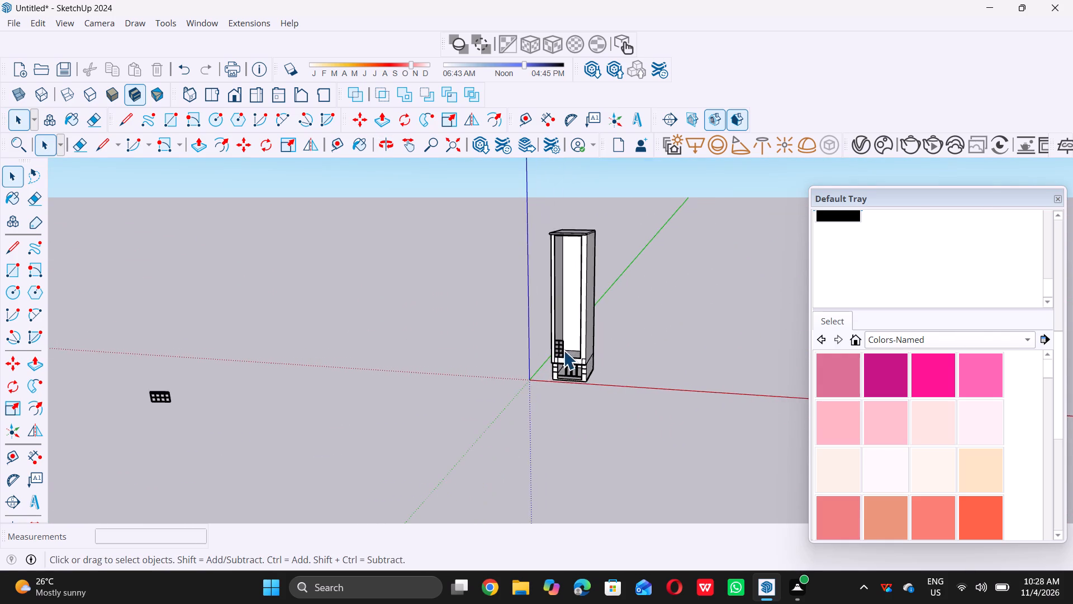
pyautogui.scroll(6, 563, 350)
pyautogui.scroll(12, 618, 360)
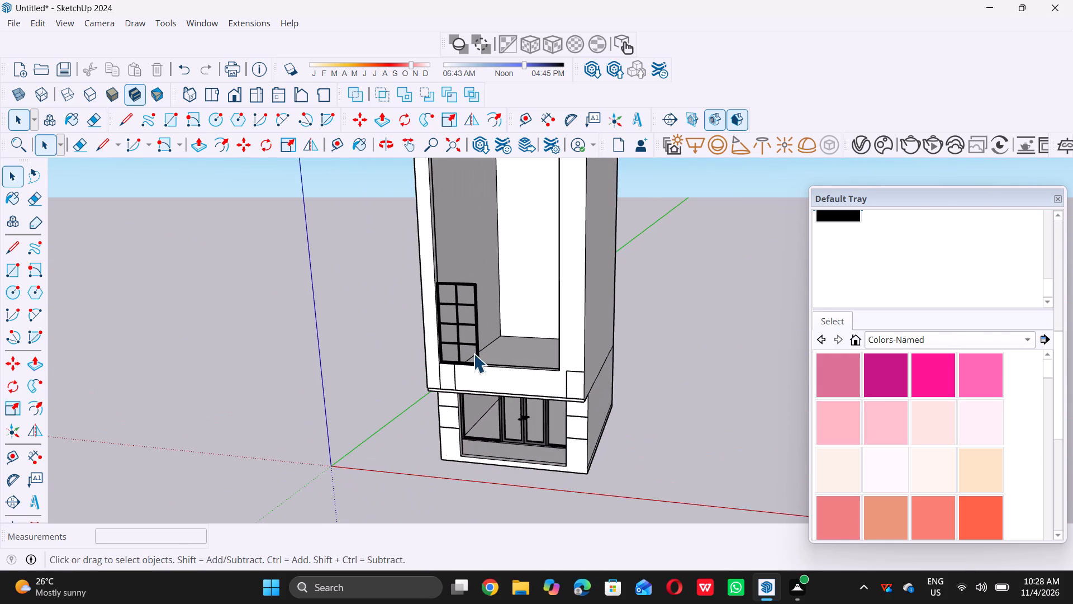
pyautogui.scroll(8, 472, 353)
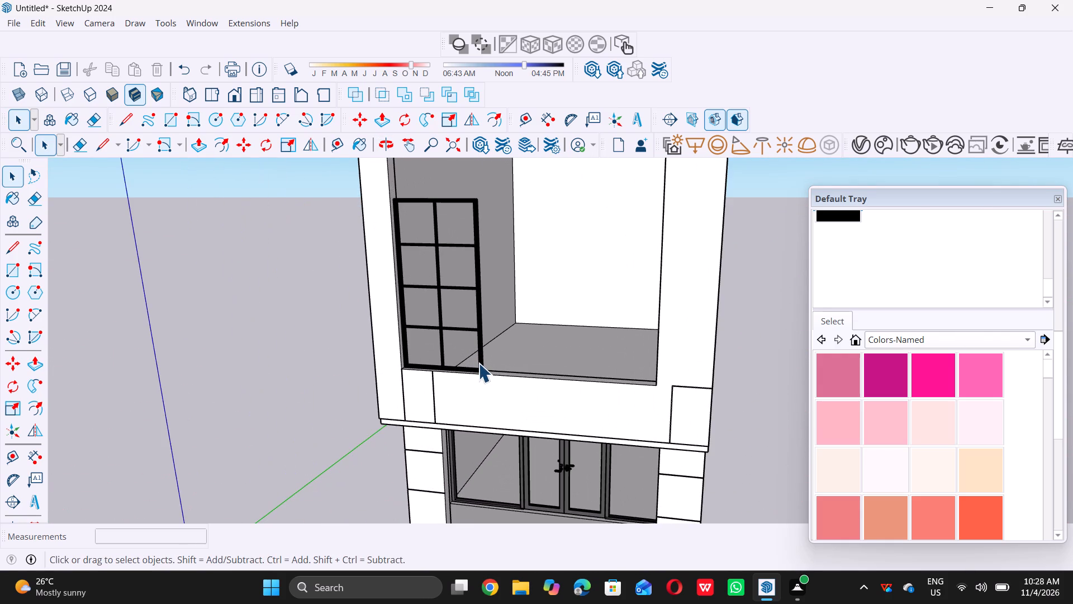
pyautogui.scroll(8, 478, 364)
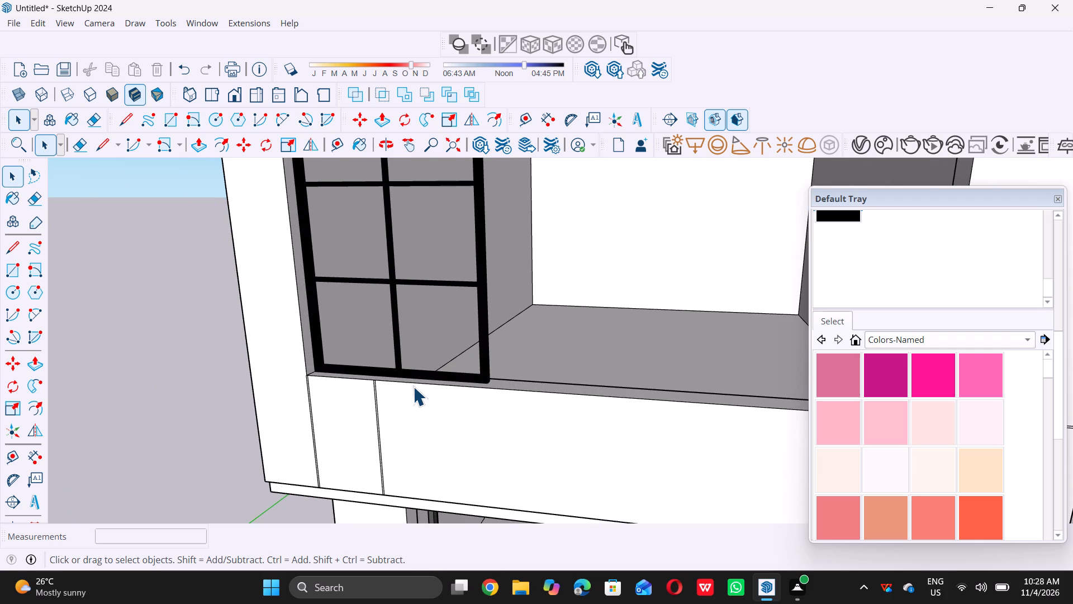
pyautogui.scroll(-6, 412, 389)
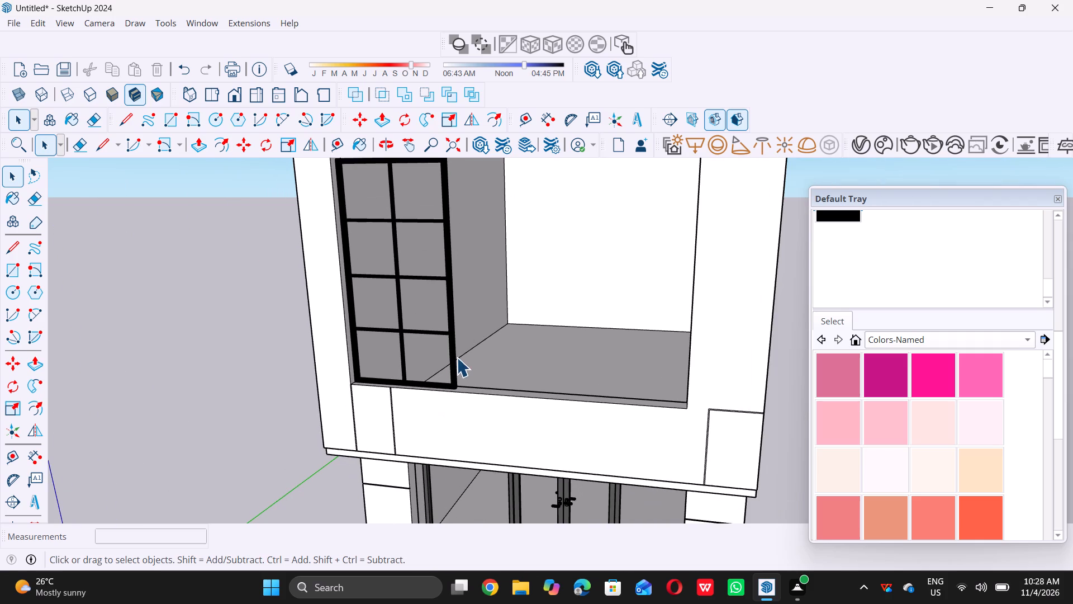
pyautogui.click(453, 355)
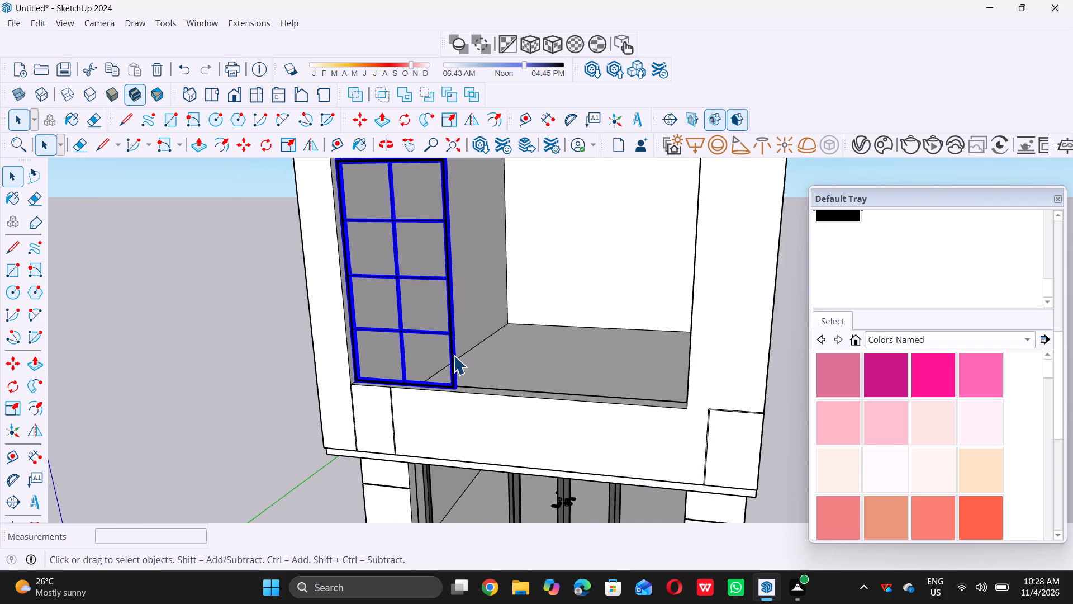
pyautogui.press('s')
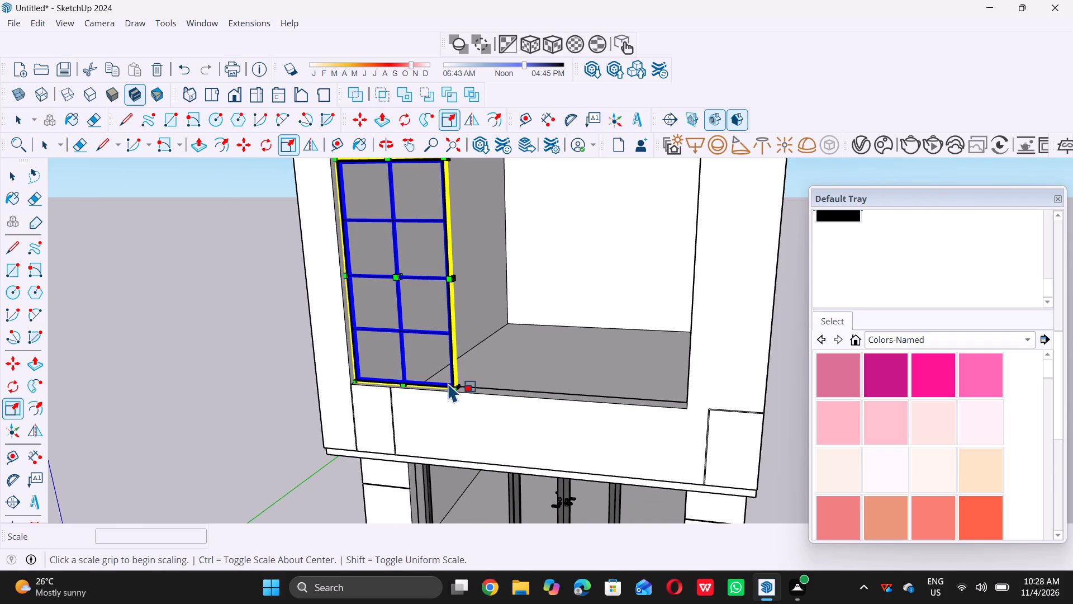
pyautogui.scroll(5, 453, 261)
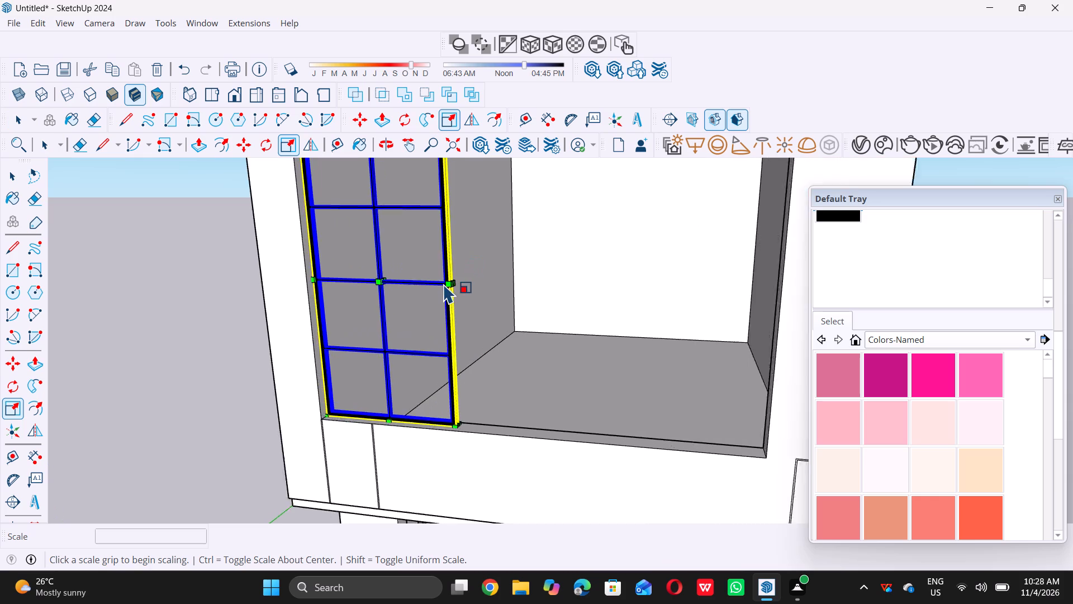
pyautogui.scroll(17, 444, 284)
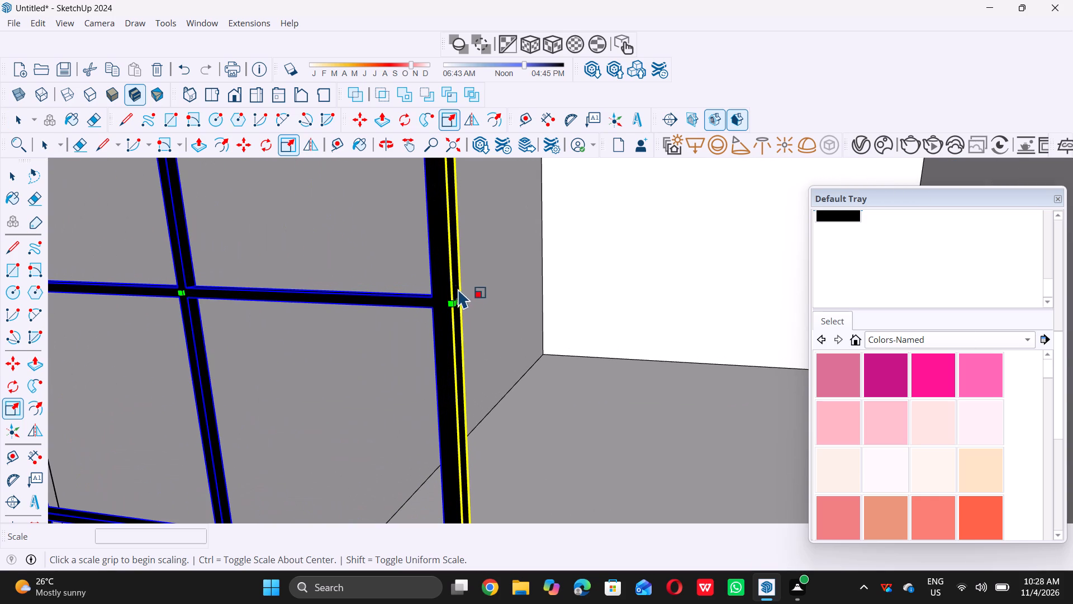
pyautogui.scroll(6, 459, 305)
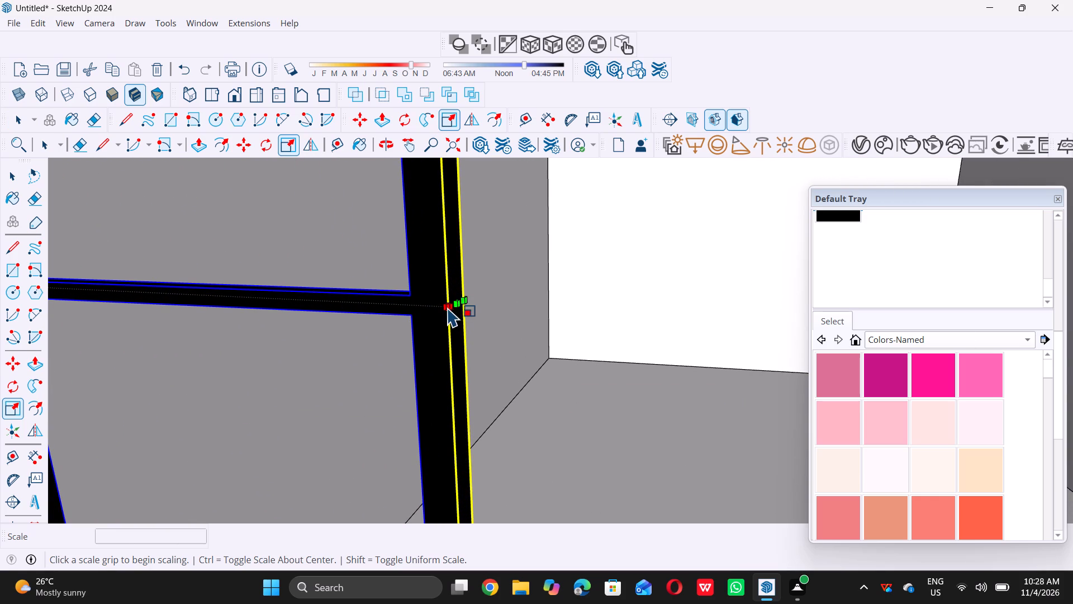
pyautogui.scroll(8, 445, 306)
pyautogui.doubleClick(465, 299)
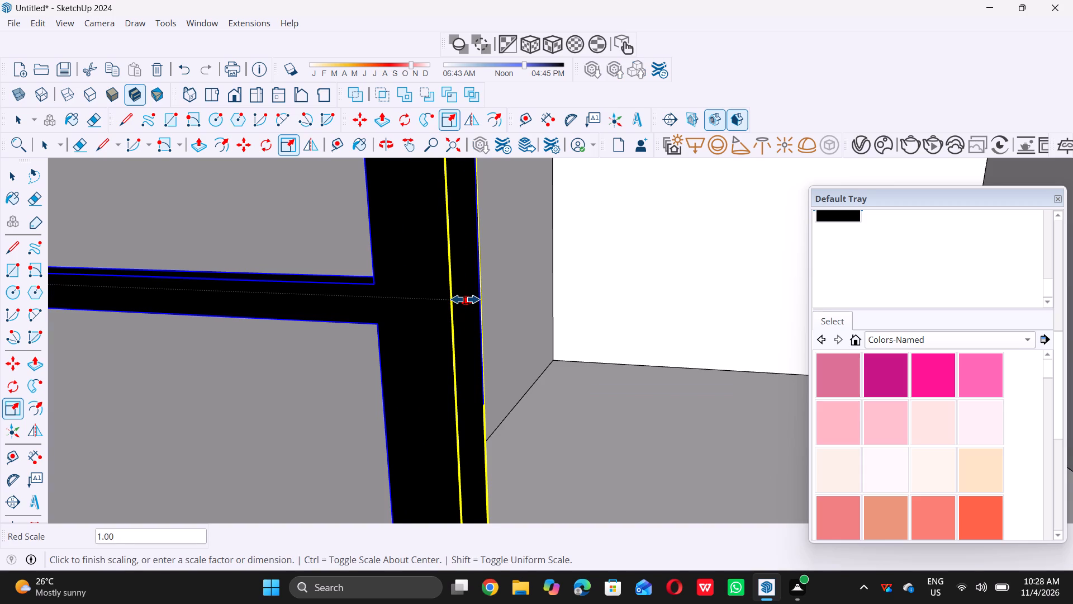
pyautogui.scroll(-20, 465, 300)
pyautogui.scroll(-5, 465, 300)
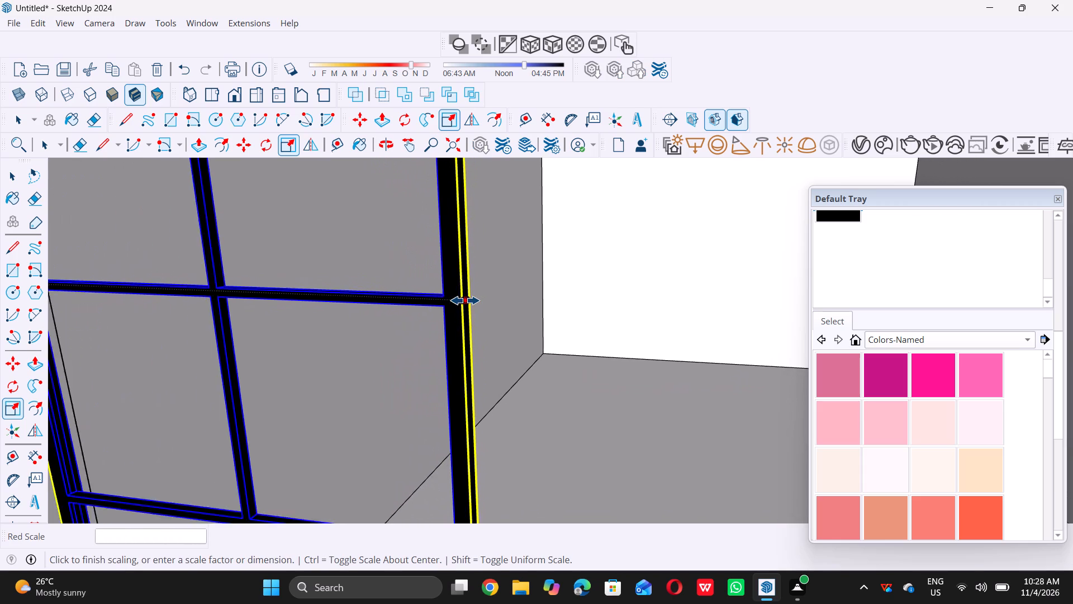
pyautogui.scroll(-11, 465, 300)
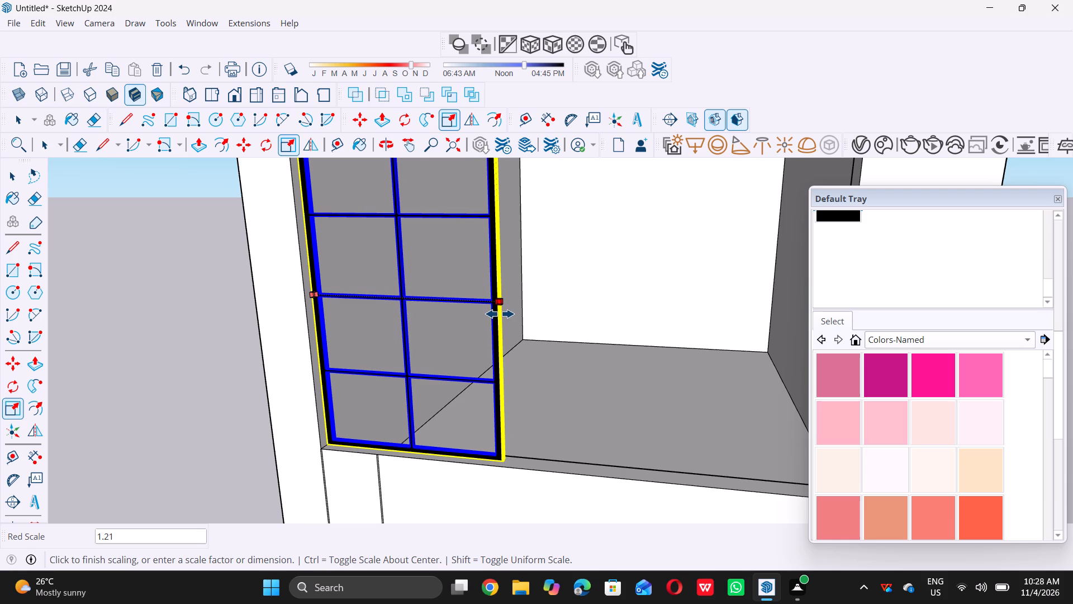
pyautogui.doubleClick(500, 314)
# Increase the black window's height by scaling it upward about 1.18 along the blue axis, and leave the Scale tool.
pyautogui.scroll(-12, 497, 337)
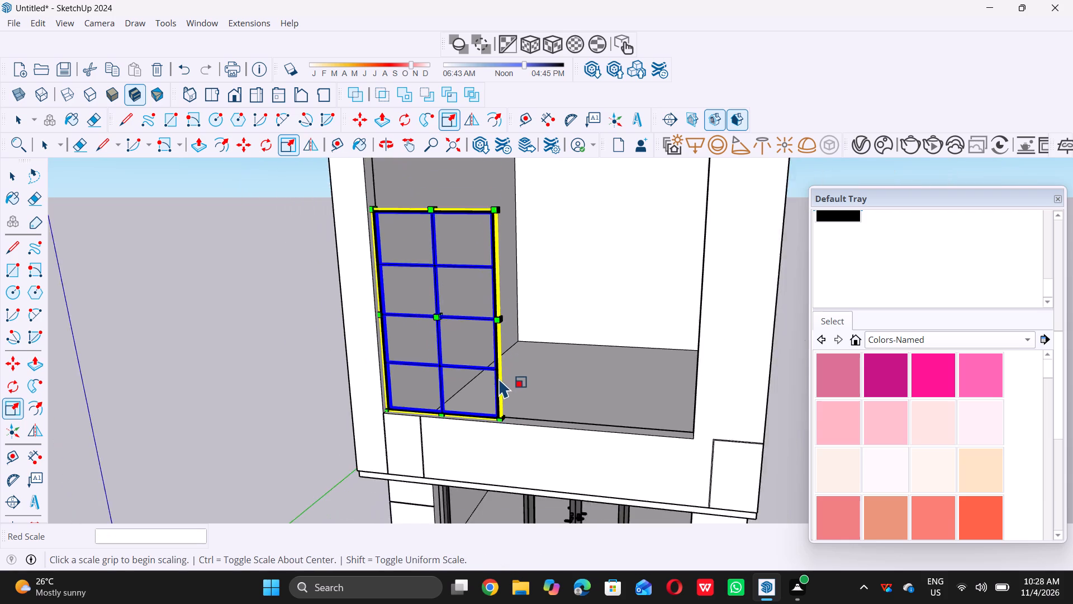
pyautogui.scroll(15, 461, 262)
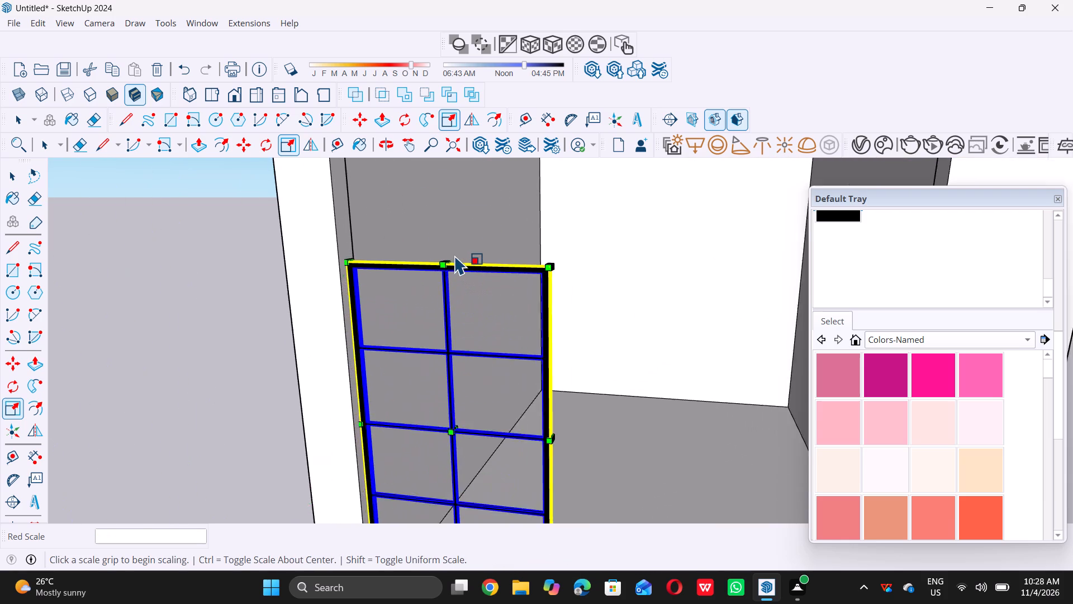
pyautogui.scroll(5, 439, 267)
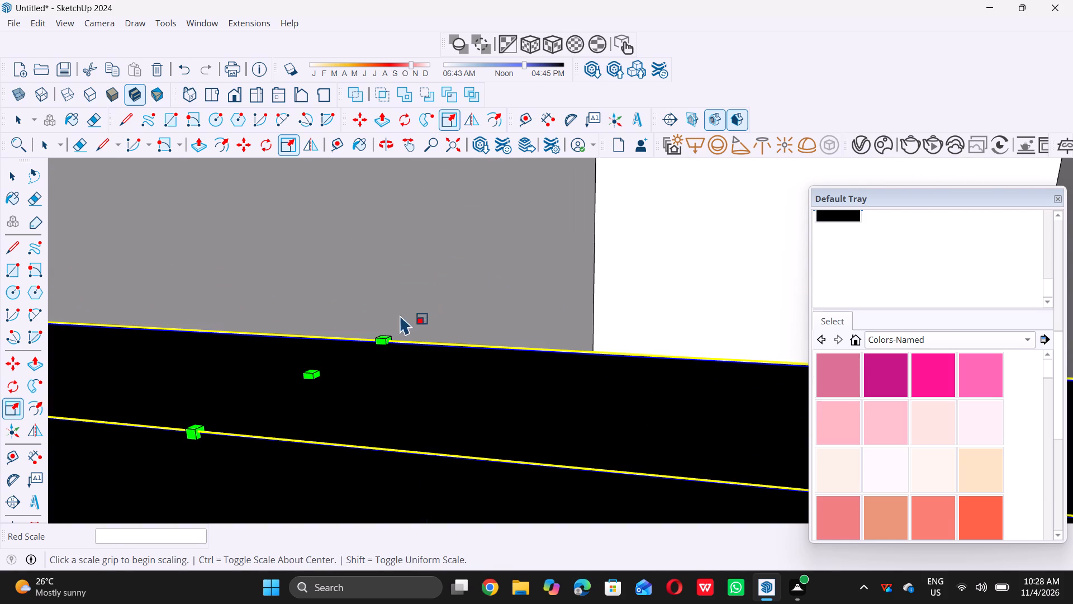
pyautogui.click(315, 380)
pyautogui.scroll(-4, 315, 380)
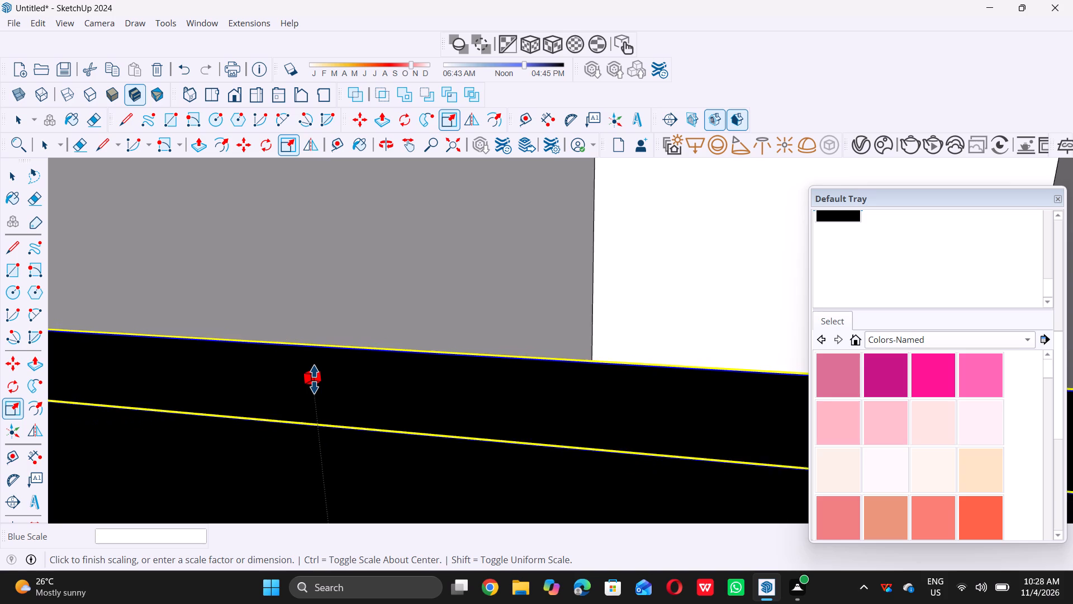
pyautogui.scroll(-20, 314, 379)
pyautogui.scroll(-1, 314, 379)
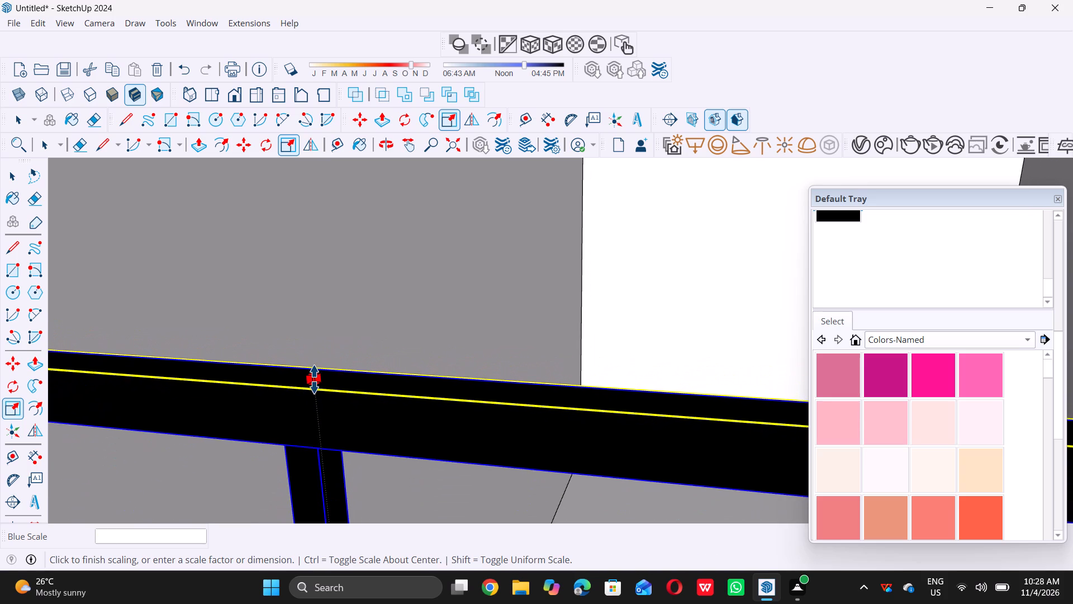
pyautogui.scroll(-18, 314, 379)
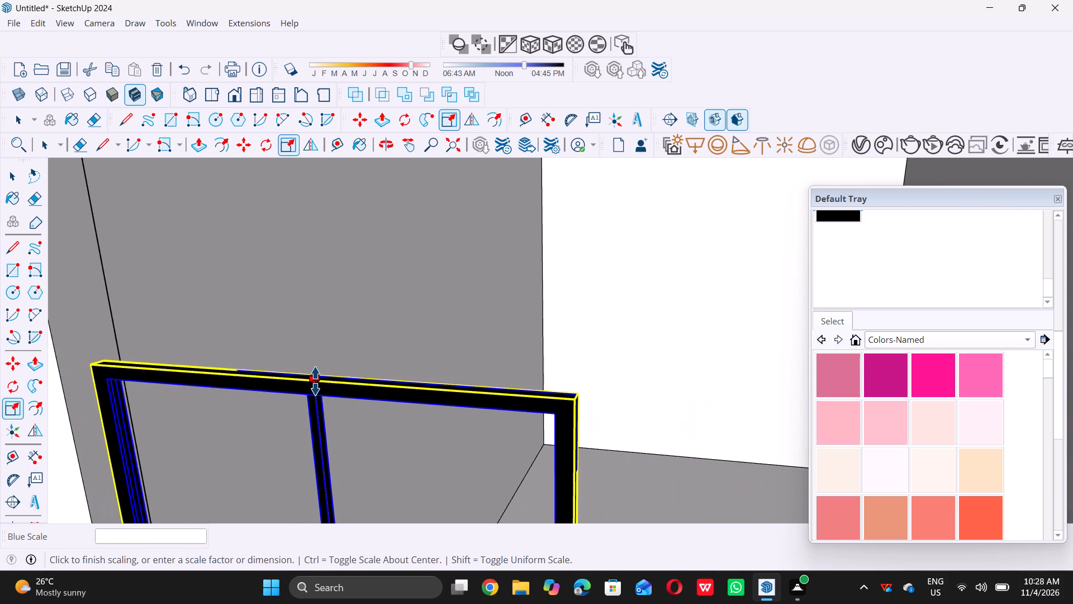
pyautogui.scroll(-13, 315, 381)
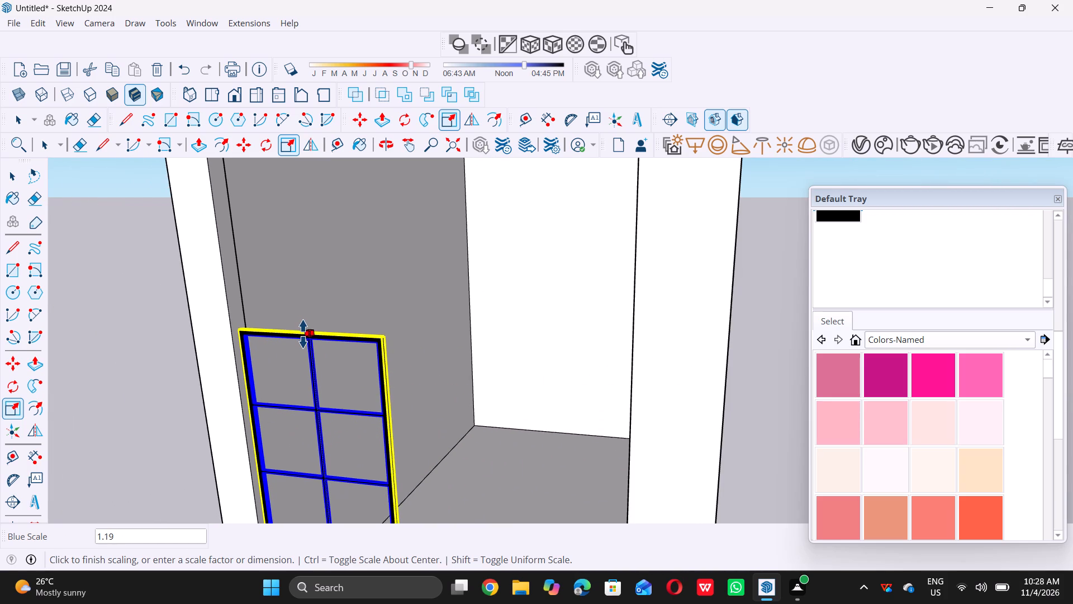
pyautogui.doubleClick(305, 335)
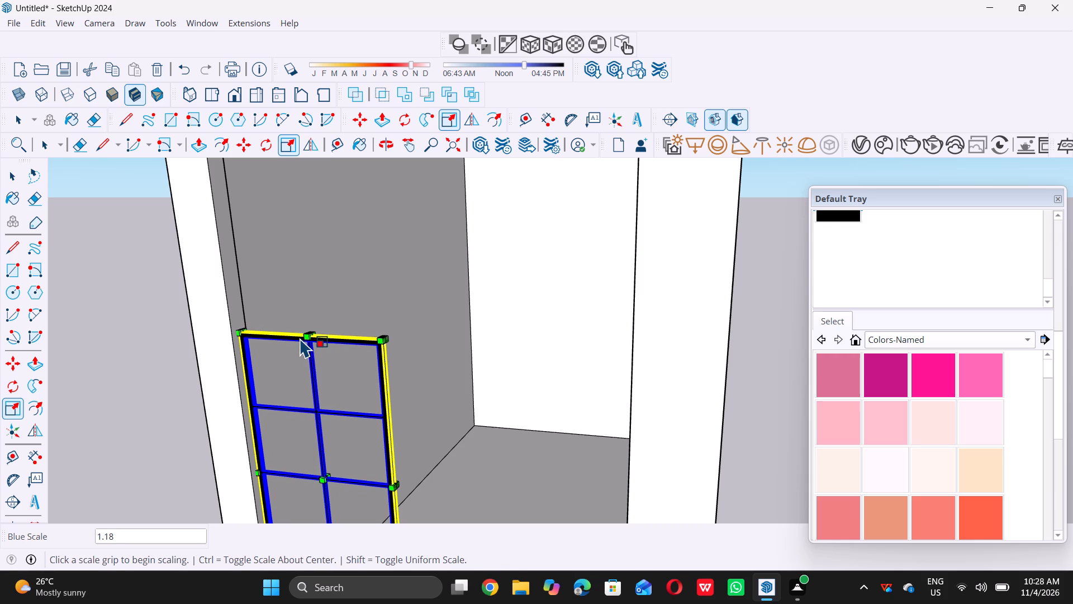
pyautogui.press('space')
# Examine the whole building and the enlarged window at the base of its tall front opening.
pyautogui.scroll(-10, 386, 333)
pyautogui.scroll(-3, 471, 318)
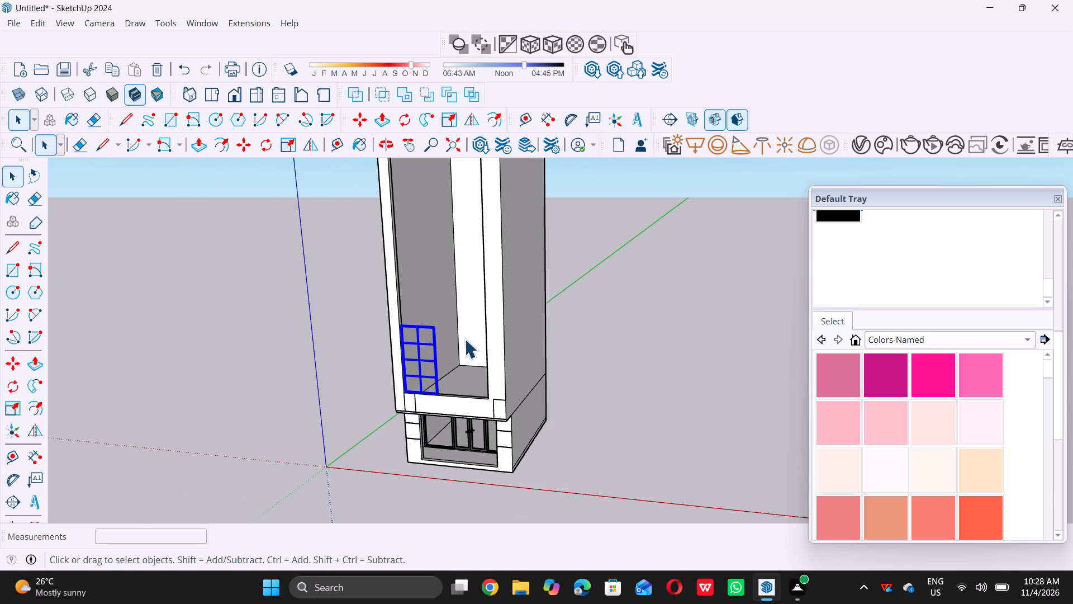
pyautogui.scroll(-11, 492, 352)
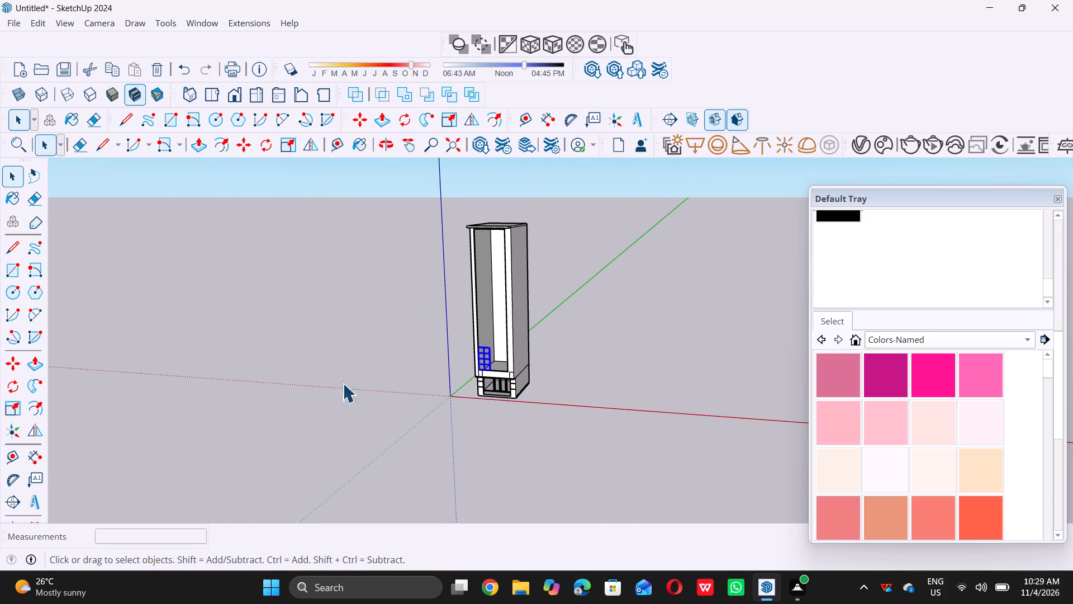
pyautogui.scroll(-5, 244, 341)
pyautogui.scroll(7, 77, 409)
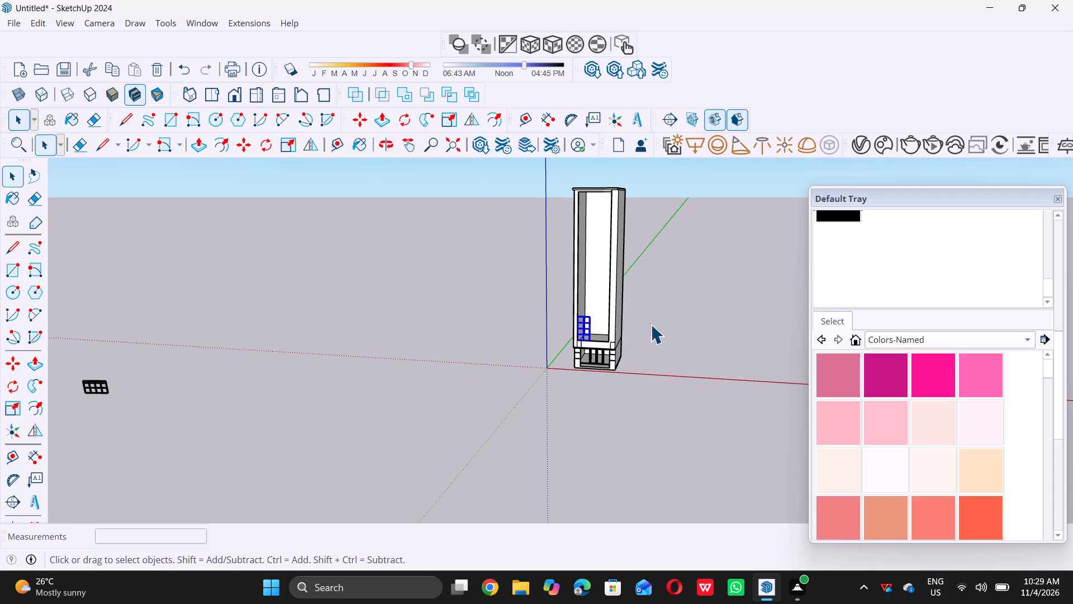
pyautogui.scroll(13, 645, 327)
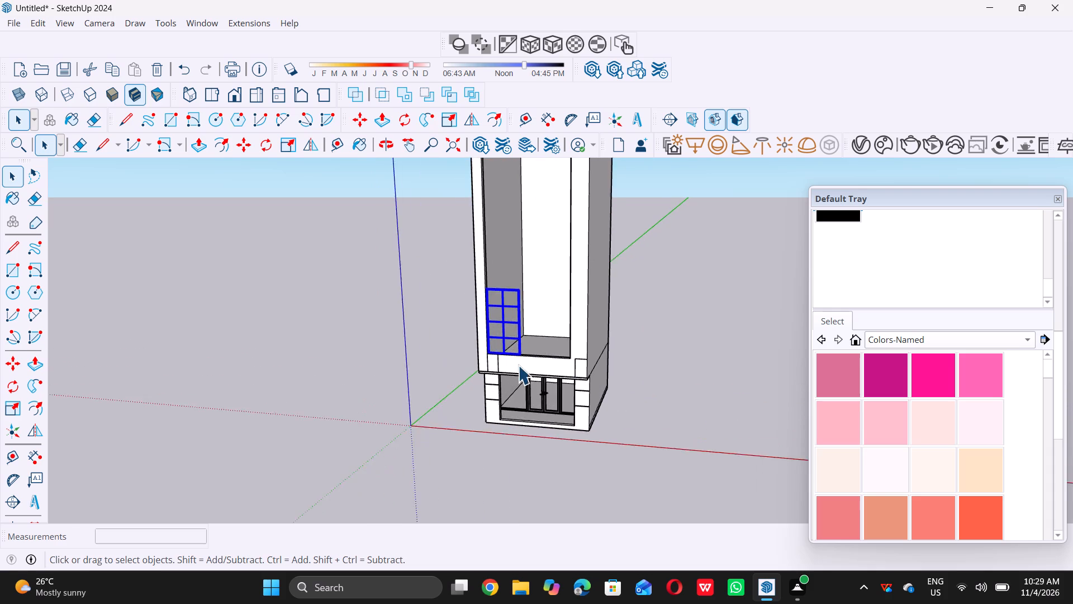
# Copy the black gridded window from its lower corner about 7' 7 5/8" along the tall opening's sill, snapping to the midpoint.
pyautogui.scroll(8, 460, 360)
pyautogui.scroll(6, 415, 350)
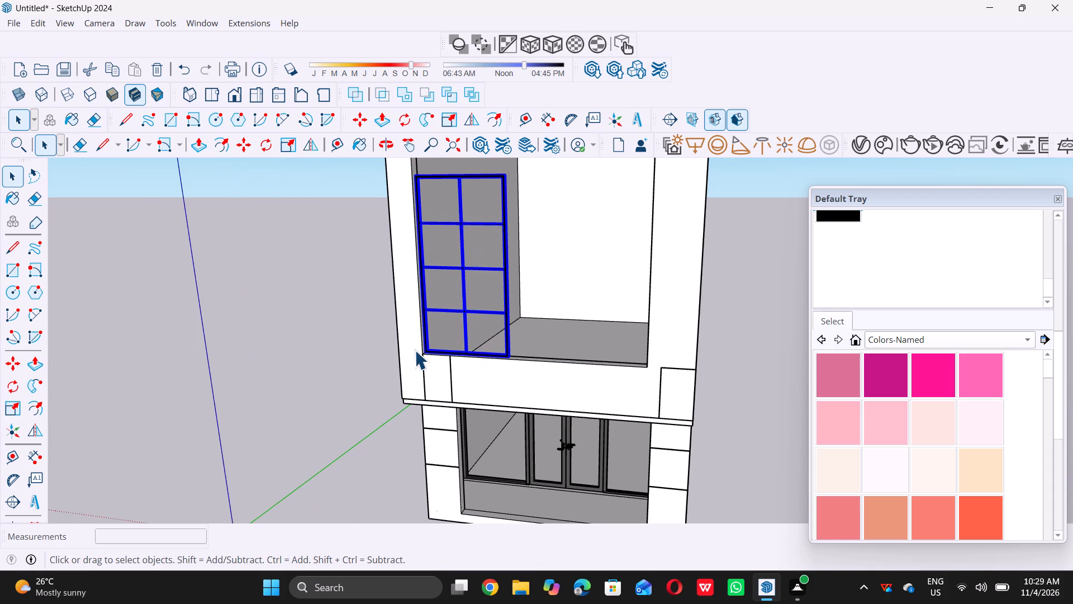
pyautogui.scroll(19, 415, 350)
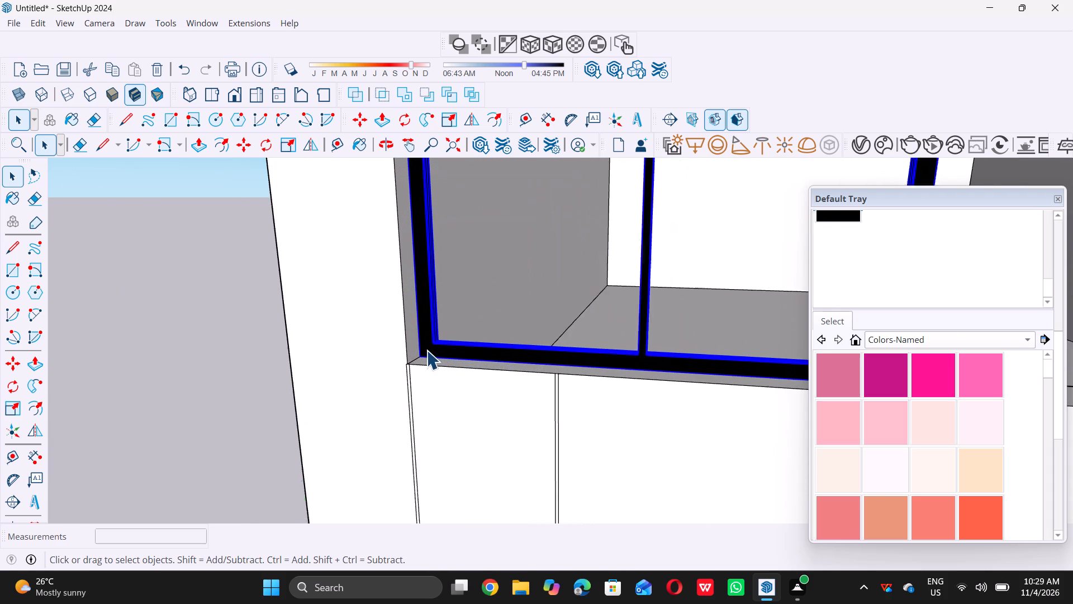
pyautogui.press('m')
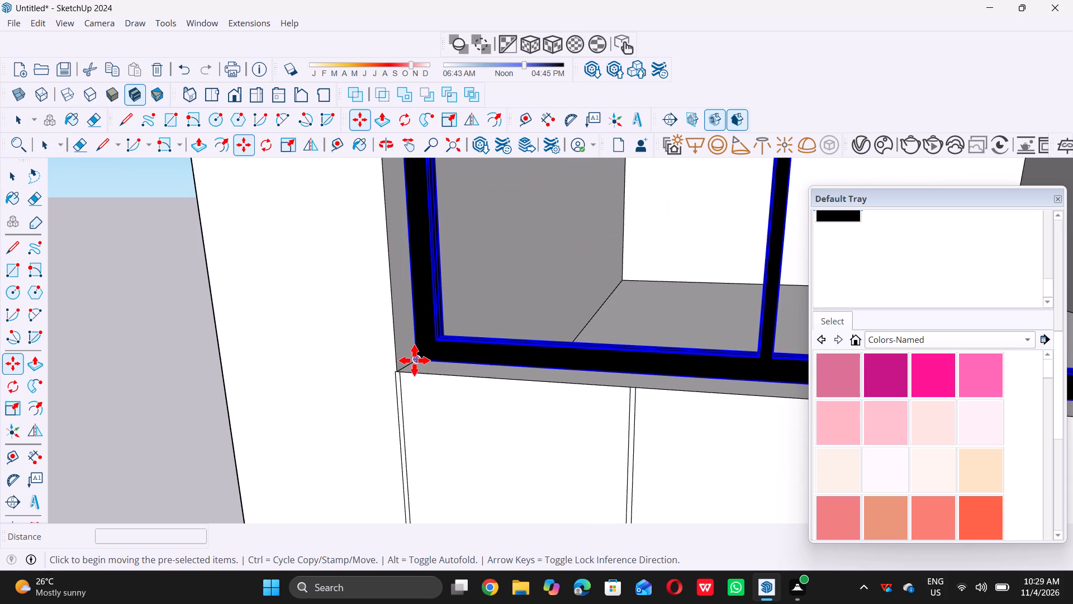
pyautogui.doubleClick(414, 360)
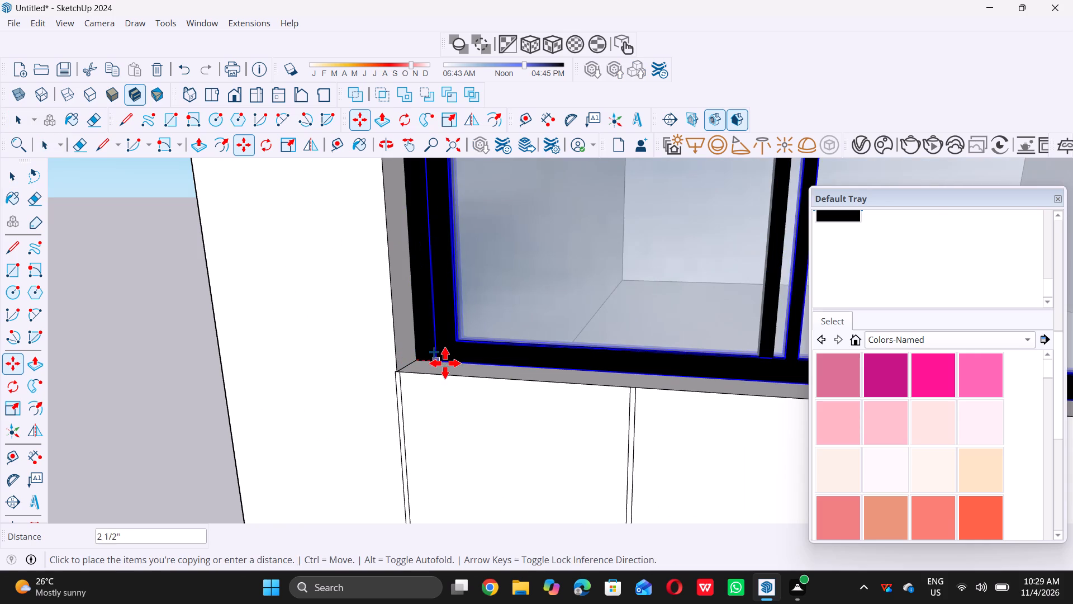
pyautogui.scroll(-20, 438, 365)
pyautogui.scroll(-3, 438, 365)
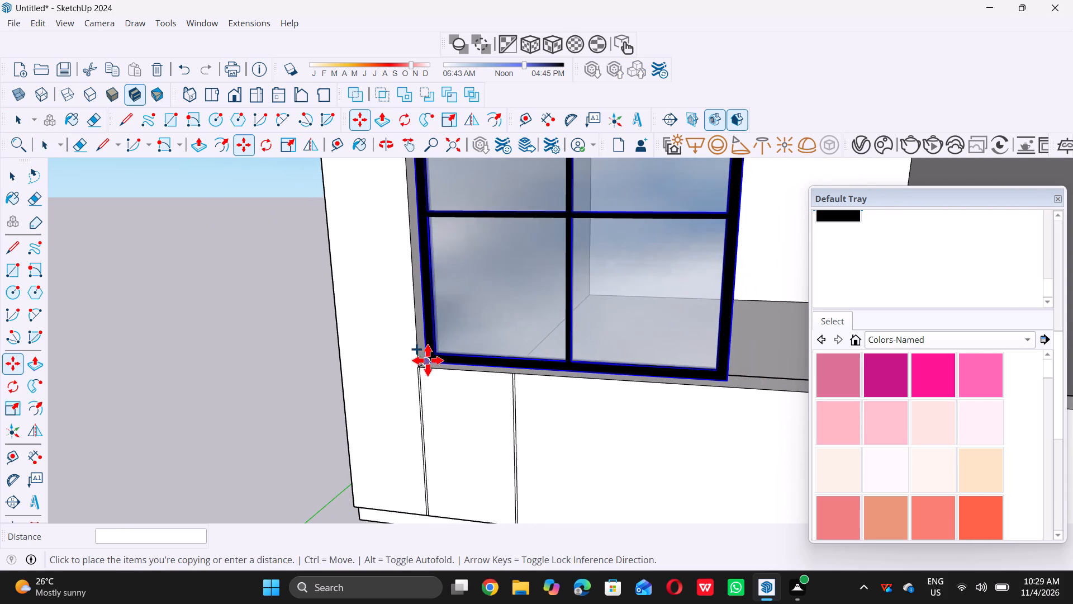
pyautogui.scroll(-8, 428, 360)
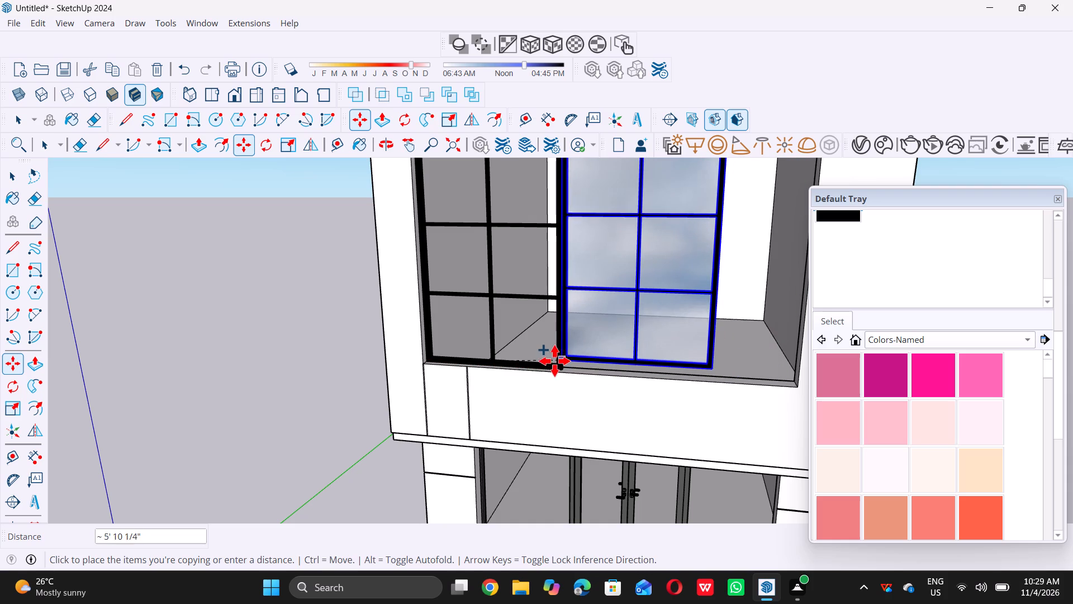
pyautogui.scroll(-8, 526, 371)
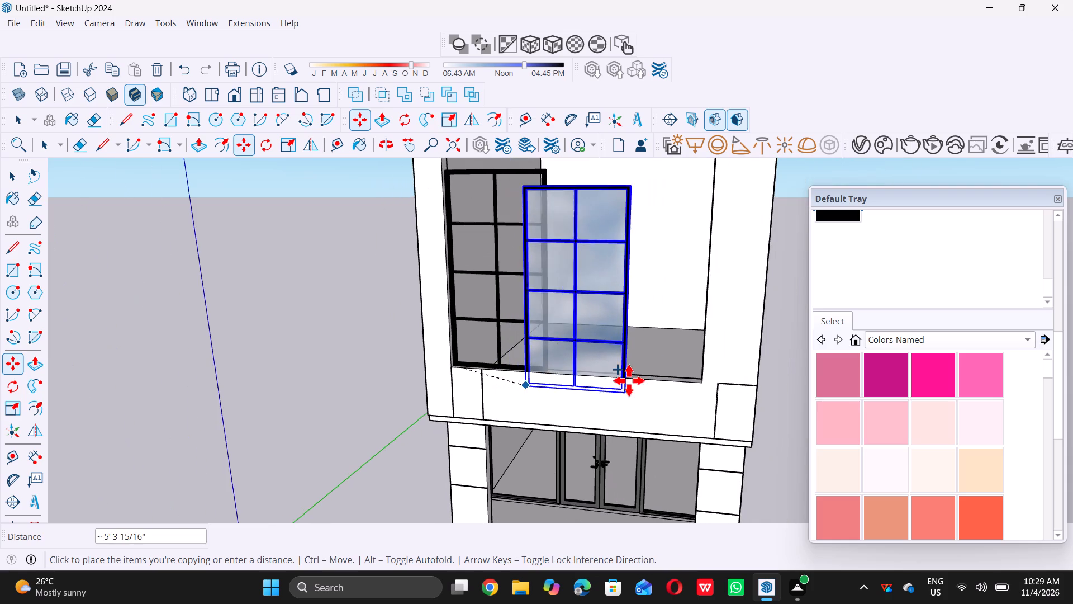
pyautogui.scroll(7, 606, 380)
pyautogui.scroll(4, 562, 367)
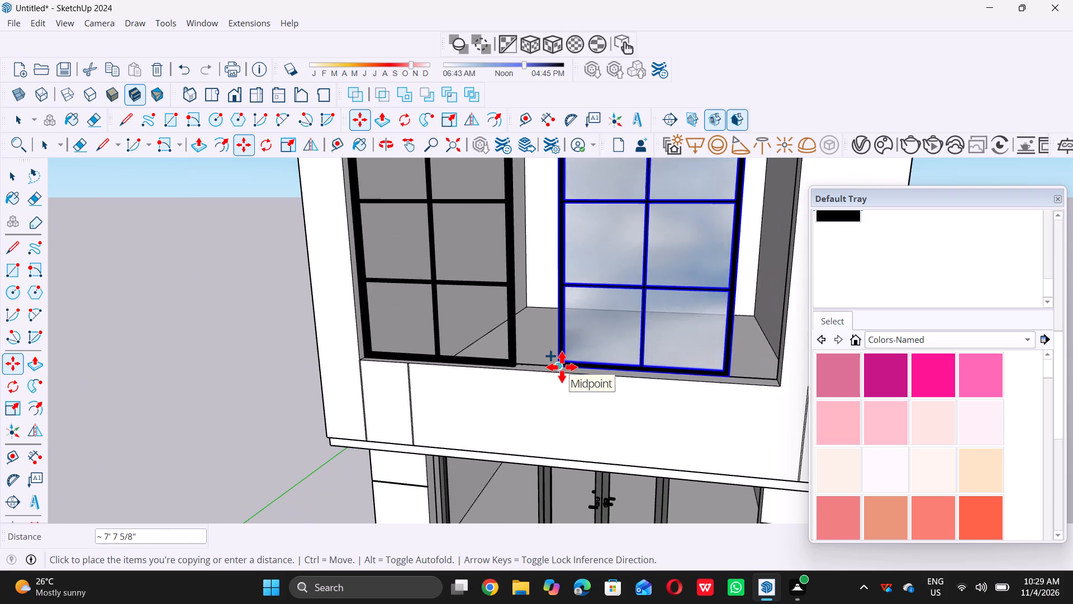
pyautogui.scroll(3, 562, 367)
pyautogui.doubleClick(559, 369)
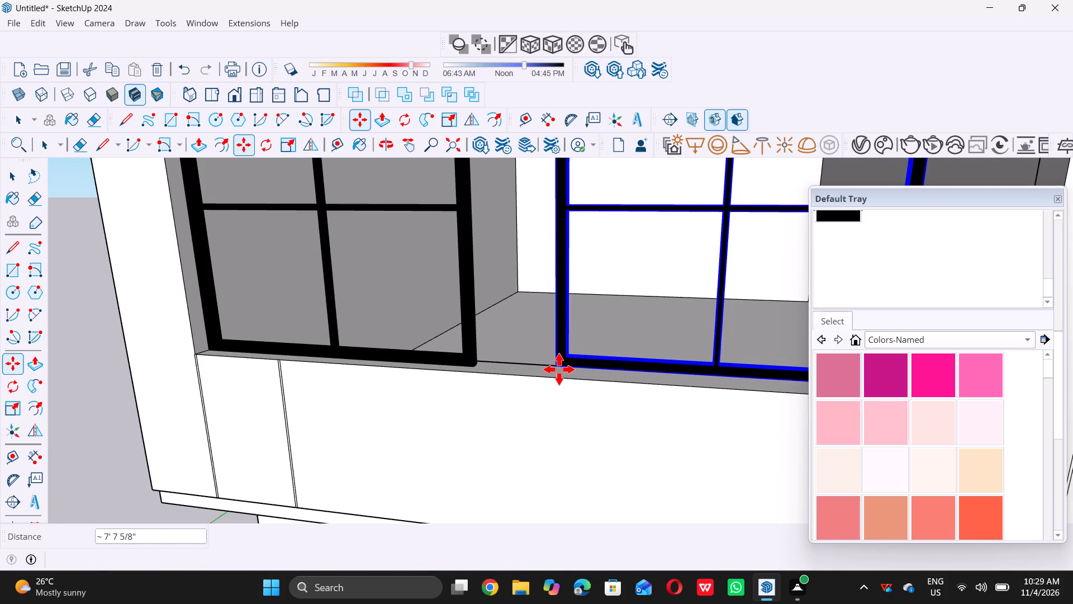
# Move the copied window about 1' 7 7/16" along the sill so its lower outer corner meets the opening's right jamb.
pyautogui.scroll(-19, 476, 383)
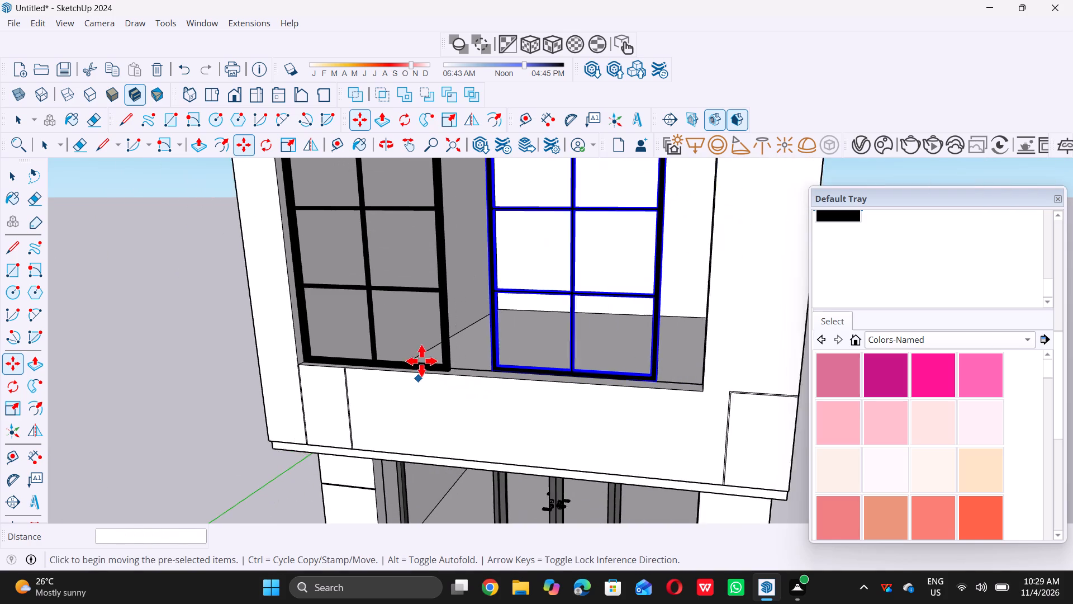
pyautogui.scroll(-11, 421, 361)
pyautogui.moveTo(442, 384); pyautogui.dragTo(490, 412, button='middle')
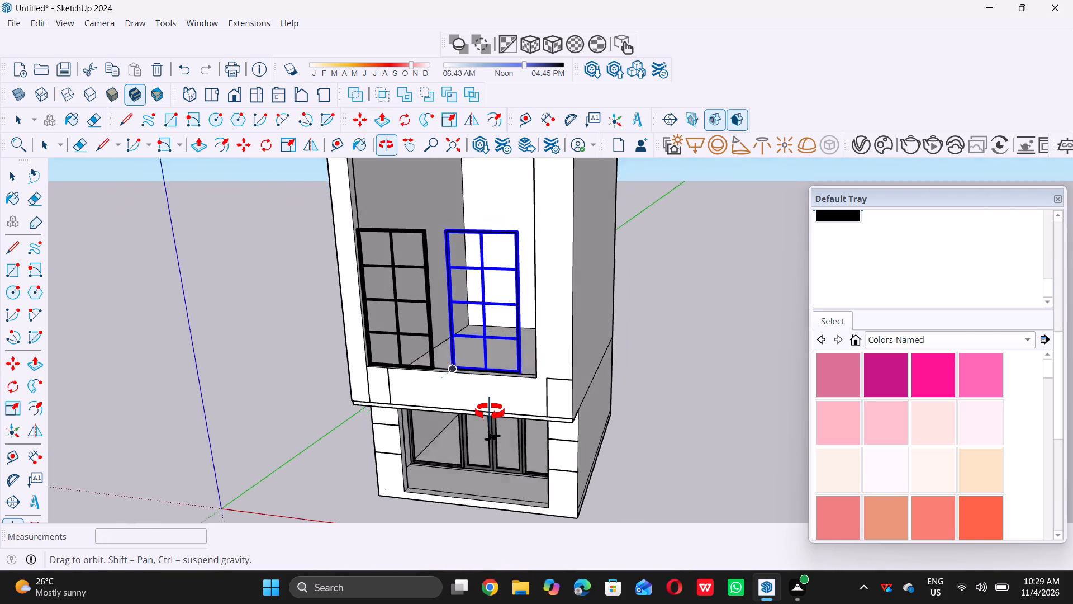
pyautogui.moveTo(490, 412); pyautogui.dragTo(493, 412, button='middle')
pyautogui.scroll(13, 568, 389)
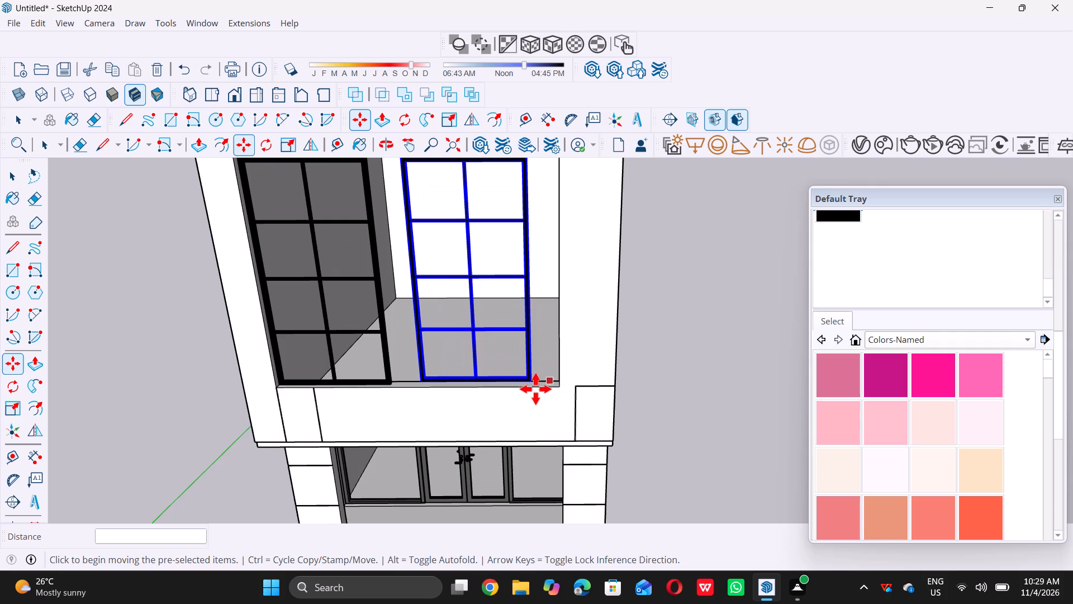
pyautogui.scroll(8, 535, 389)
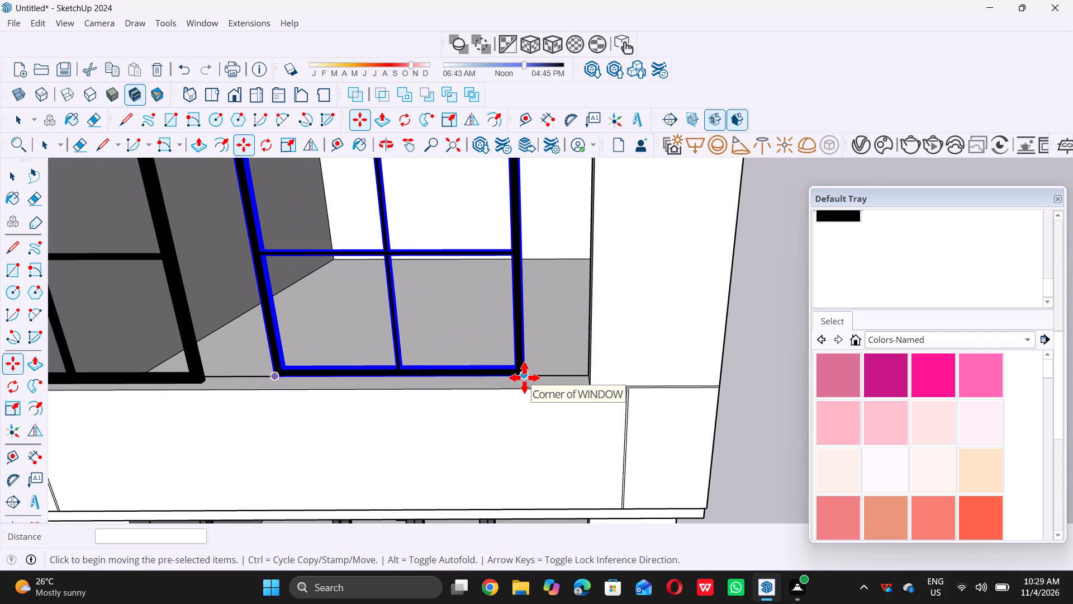
pyautogui.click(524, 377)
pyautogui.scroll(3, 583, 385)
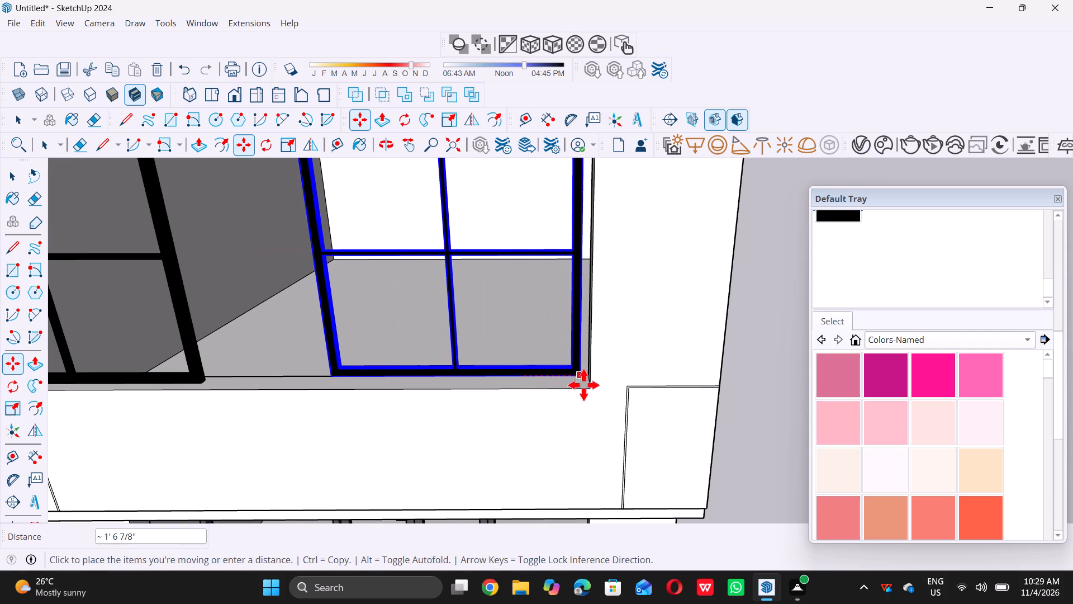
pyautogui.scroll(20, 583, 385)
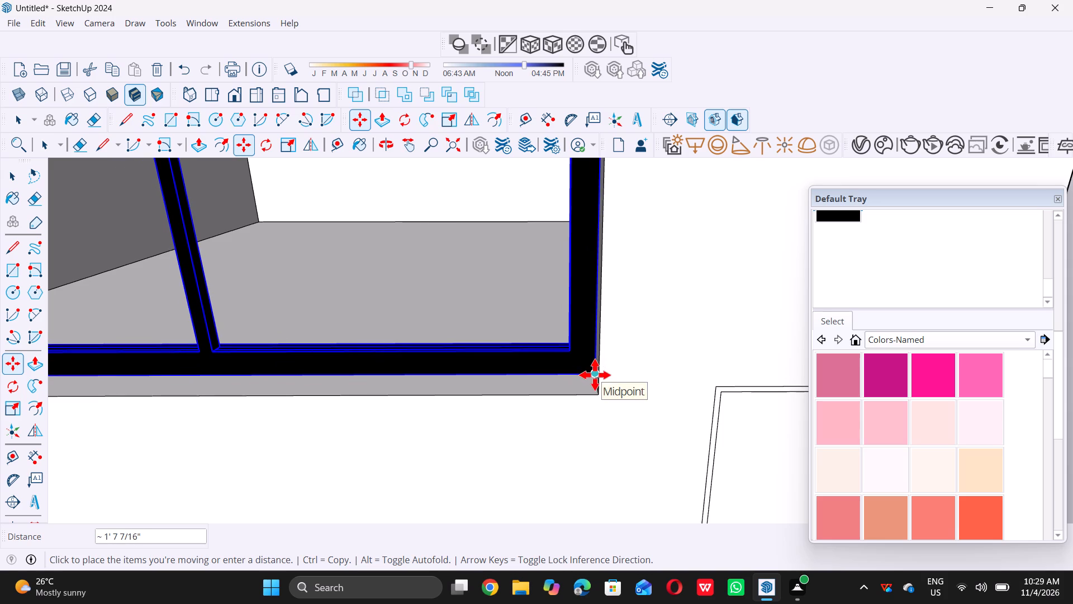
pyautogui.doubleClick(595, 375)
pyautogui.press('space')
# Examine the two windows and the gap between them in the tall front opening.
pyautogui.scroll(-3, 588, 394)
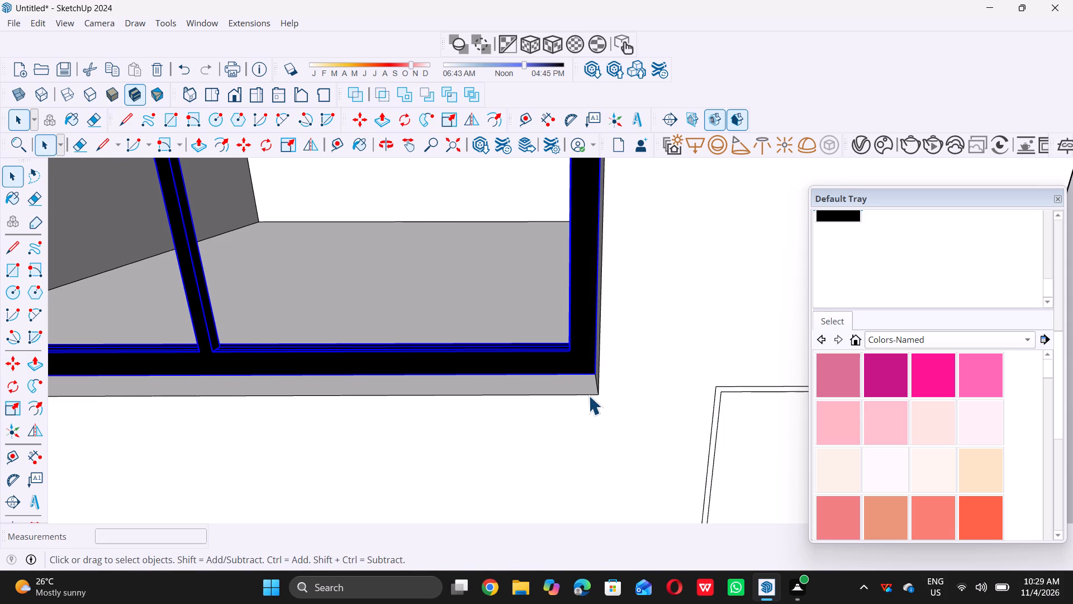
pyautogui.scroll(-20, 588, 395)
pyautogui.scroll(-11, 588, 395)
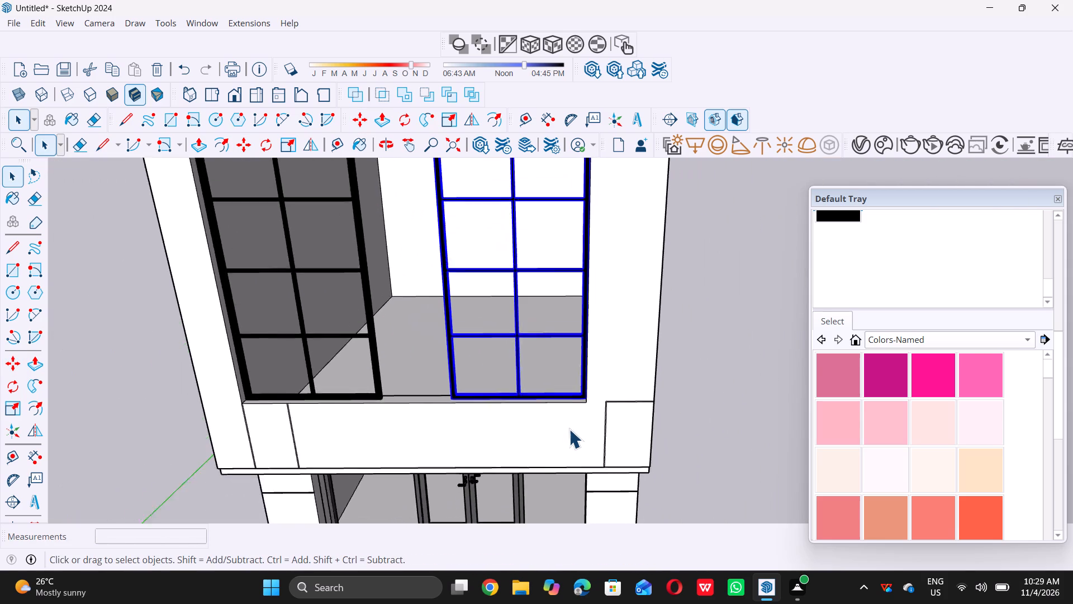
pyautogui.scroll(-5, 561, 432)
pyautogui.moveTo(544, 455); pyautogui.dragTo(495, 404, button='middle')
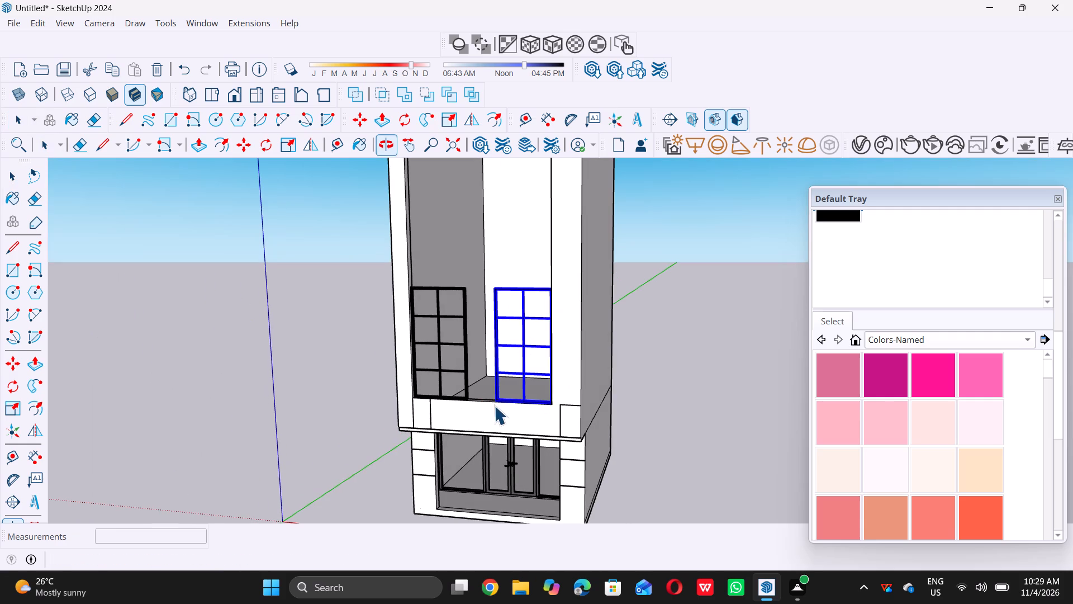
pyautogui.moveTo(479, 384); pyautogui.dragTo(526, 401, button='middle')
pyautogui.middleClick(526, 401)
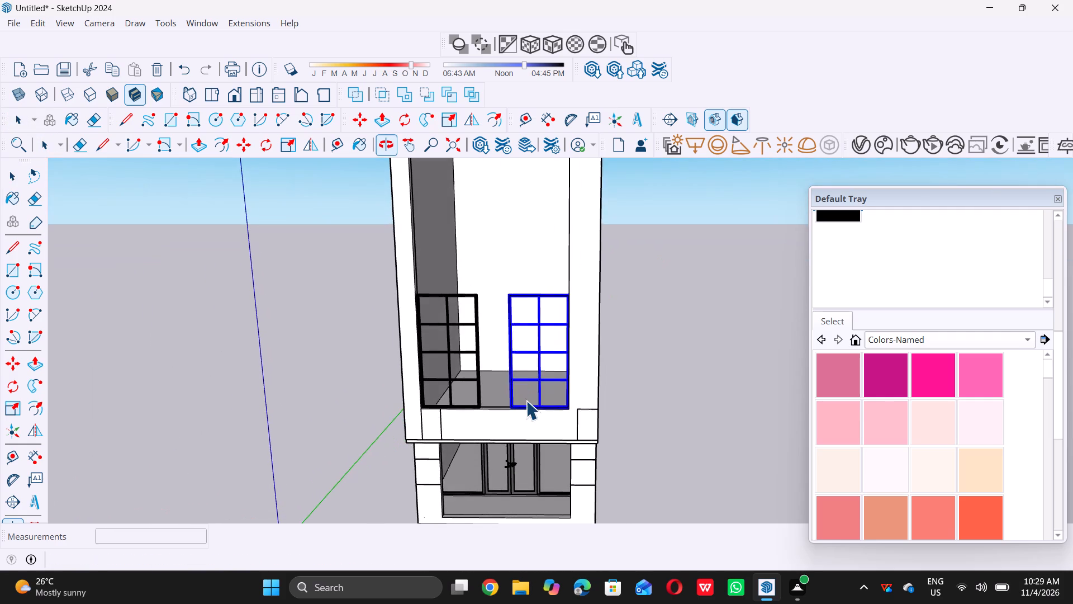
pyautogui.scroll(3, 513, 392)
pyautogui.scroll(-3, 500, 404)
pyautogui.moveTo(491, 424); pyautogui.dragTo(473, 424, button='middle')
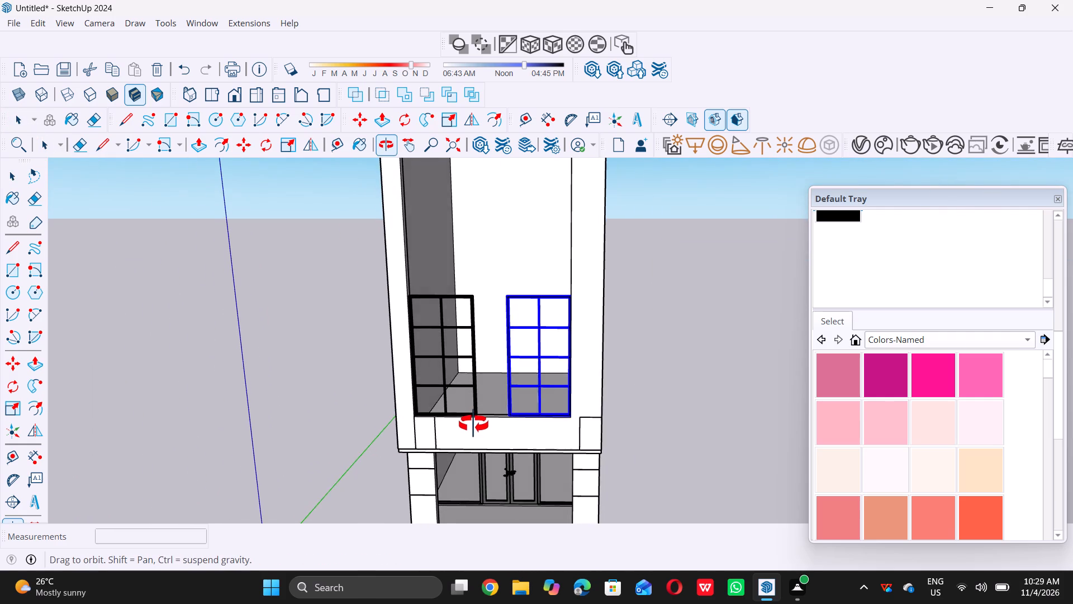
pyautogui.moveTo(473, 424); pyautogui.dragTo(472, 424, button='middle')
# Widen the copied window toward the original by scaling it about 1.25 along the red axis, and leave the Scale tool.
pyautogui.press('s')
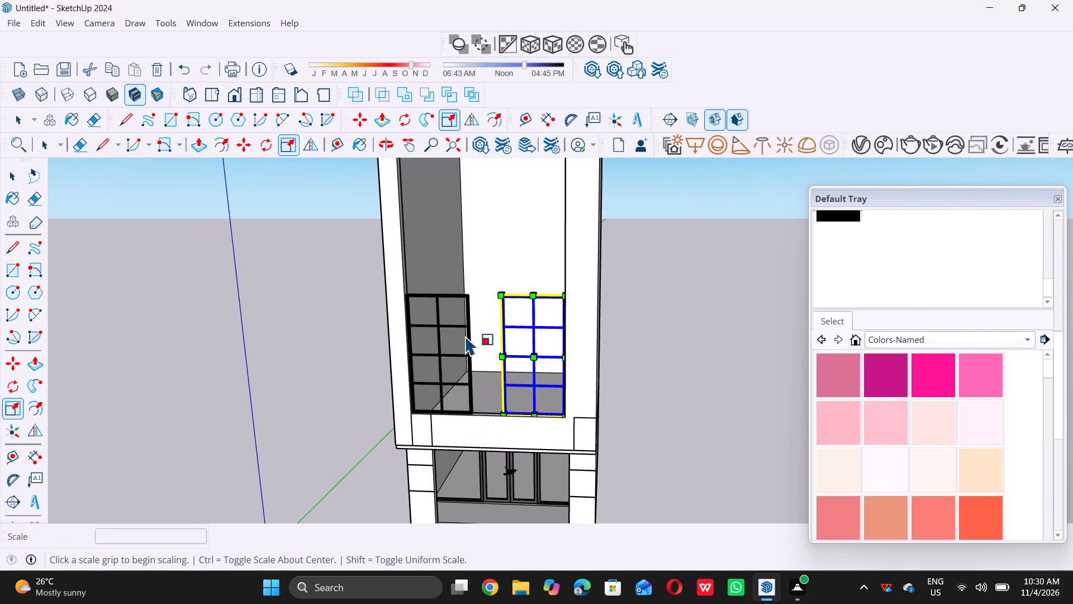
pyautogui.scroll(7, 466, 336)
pyautogui.middleClick(497, 391)
pyautogui.moveTo(512, 398); pyautogui.dragTo(566, 417, button='middle')
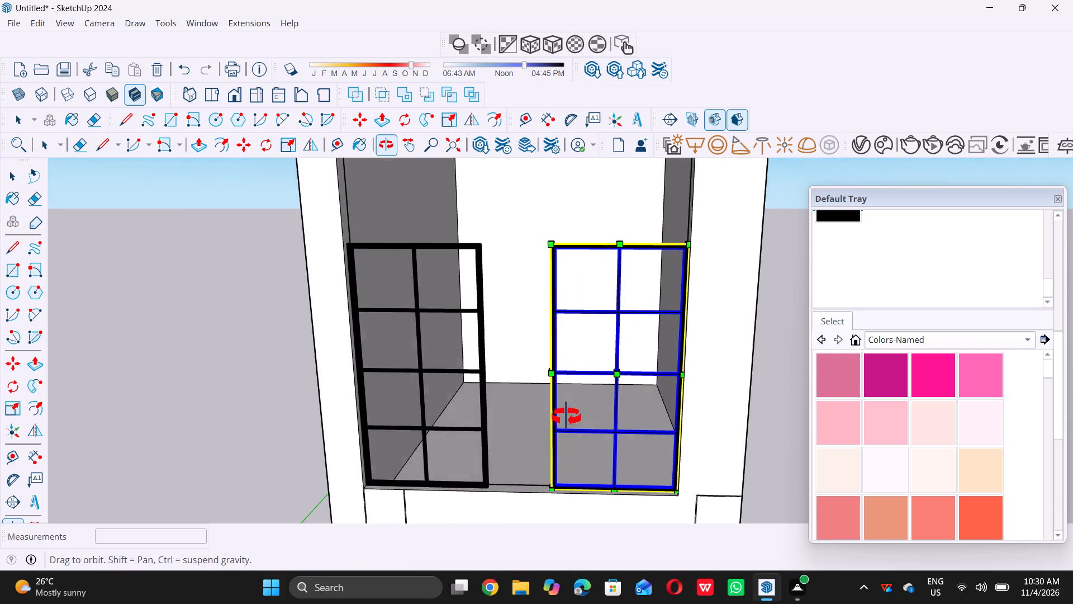
pyautogui.moveTo(566, 417); pyautogui.dragTo(579, 421, button='middle')
pyautogui.scroll(6, 613, 400)
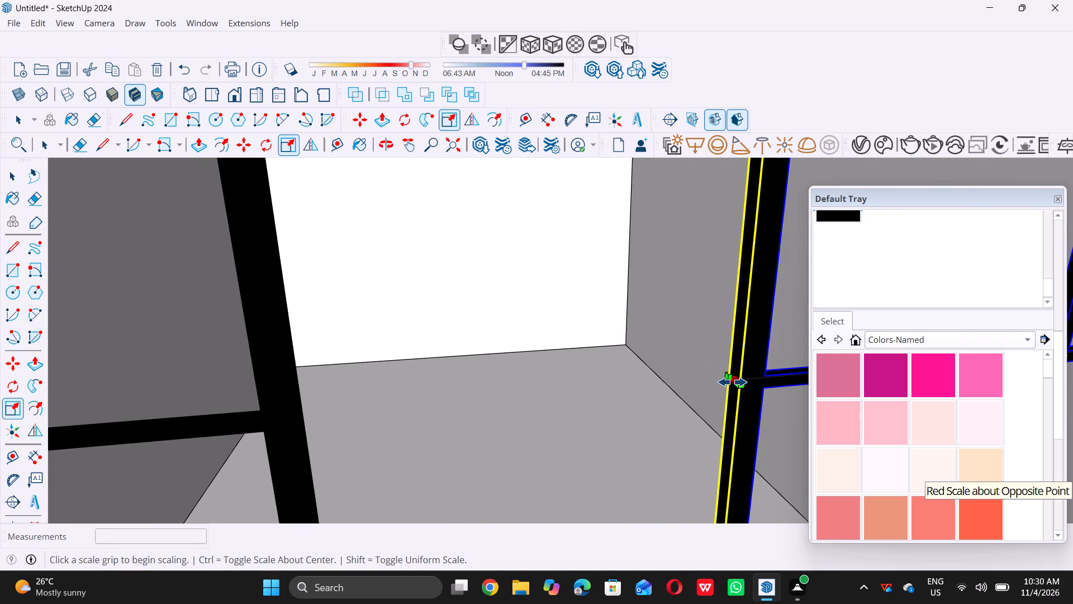
pyautogui.doubleClick(730, 379)
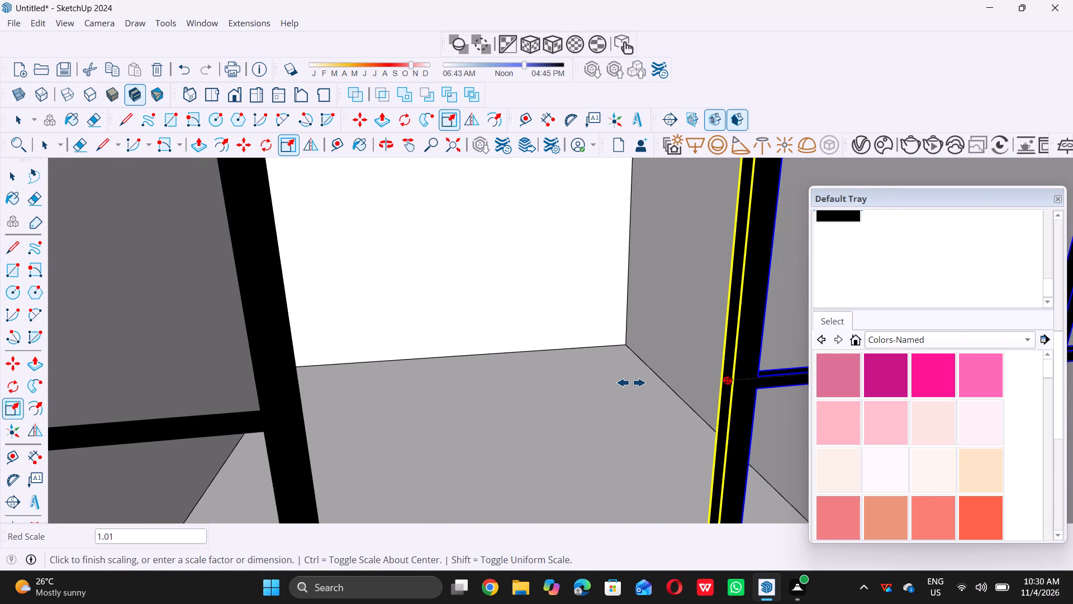
pyautogui.scroll(-7, 616, 384)
pyautogui.scroll(1, 615, 385)
pyautogui.scroll(-6, 613, 386)
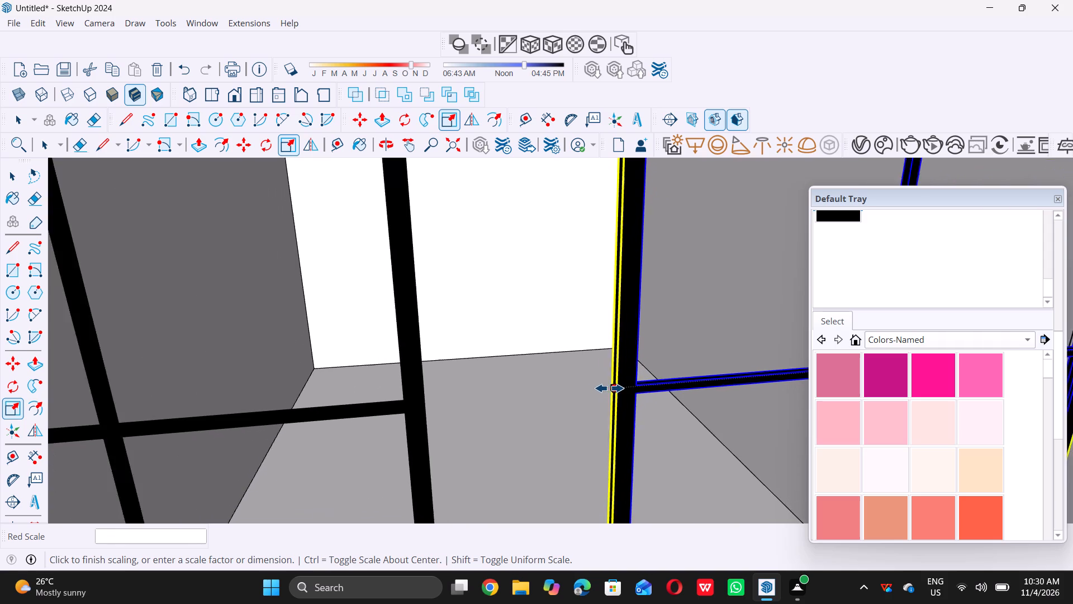
pyautogui.scroll(-9, 609, 388)
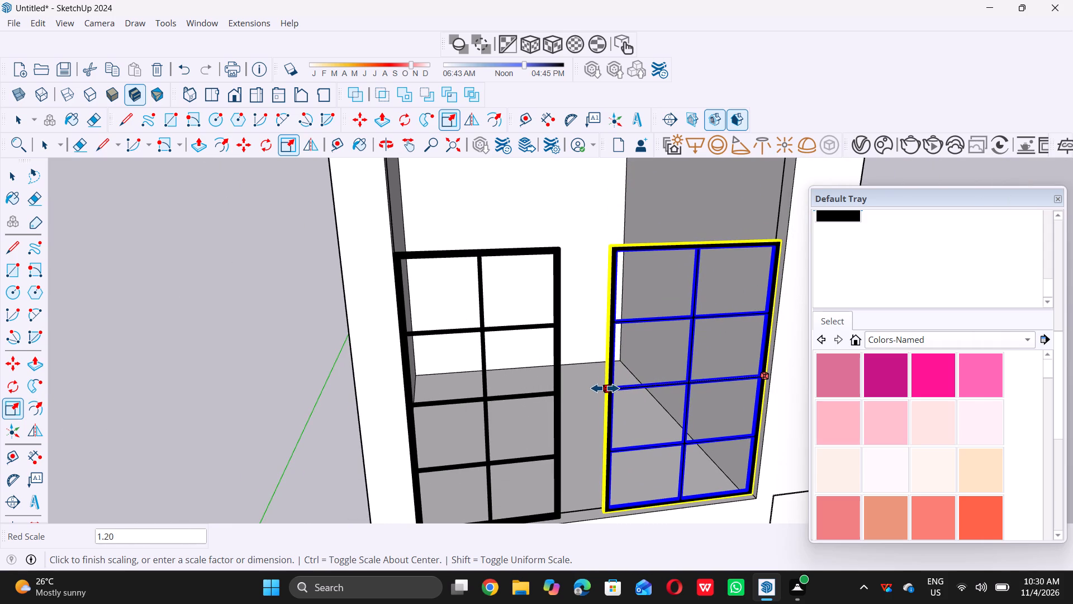
pyautogui.doubleClick(599, 388)
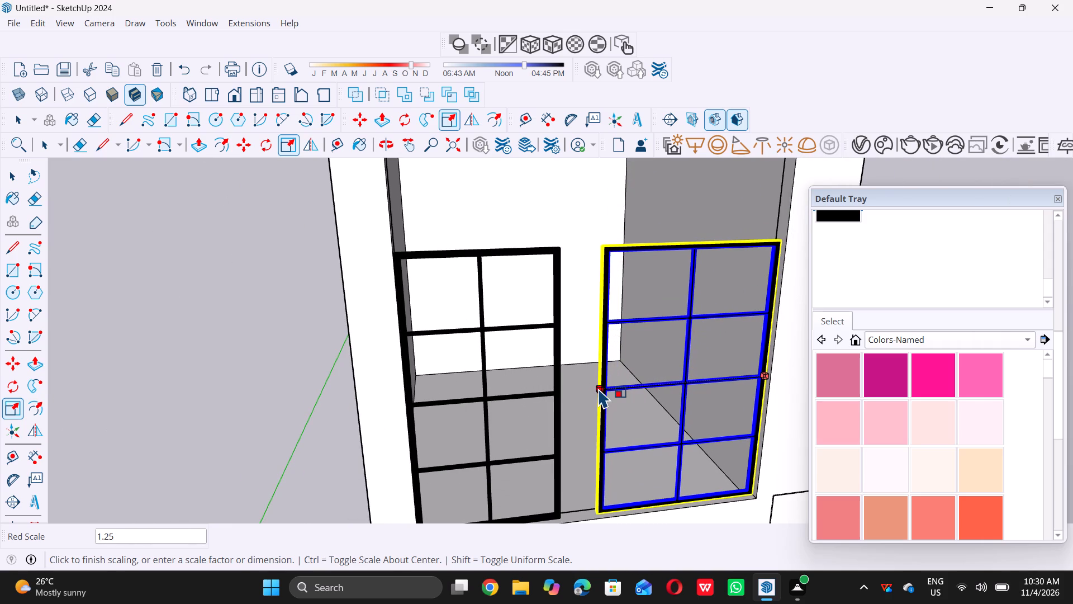
pyautogui.scroll(-9, 571, 409)
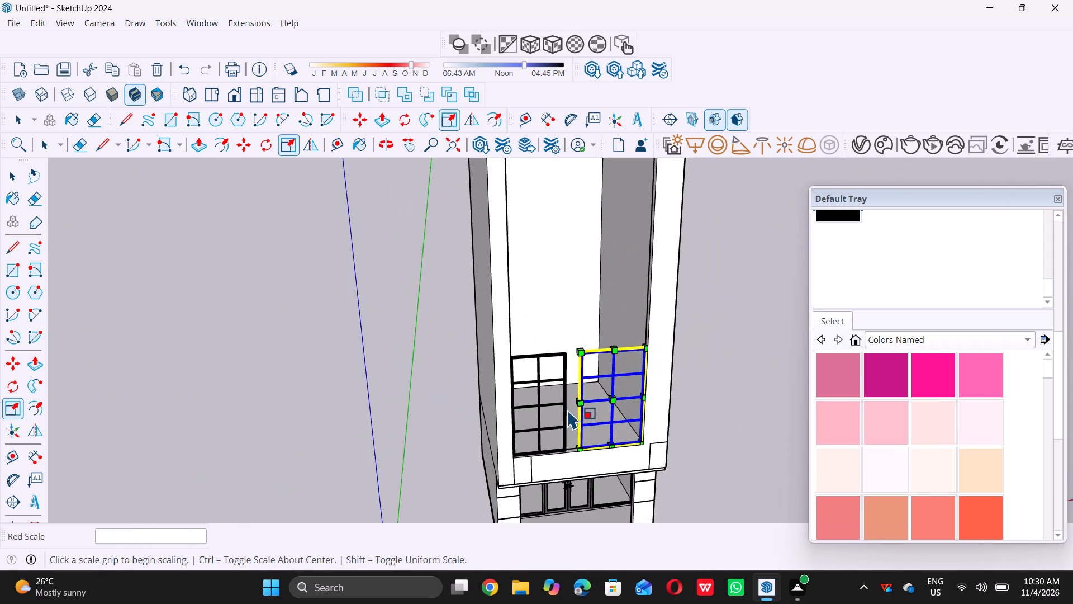
pyautogui.moveTo(569, 444); pyautogui.dragTo(564, 444, button='middle')
pyautogui.moveTo(562, 444); pyautogui.dragTo(448, 419, button='middle')
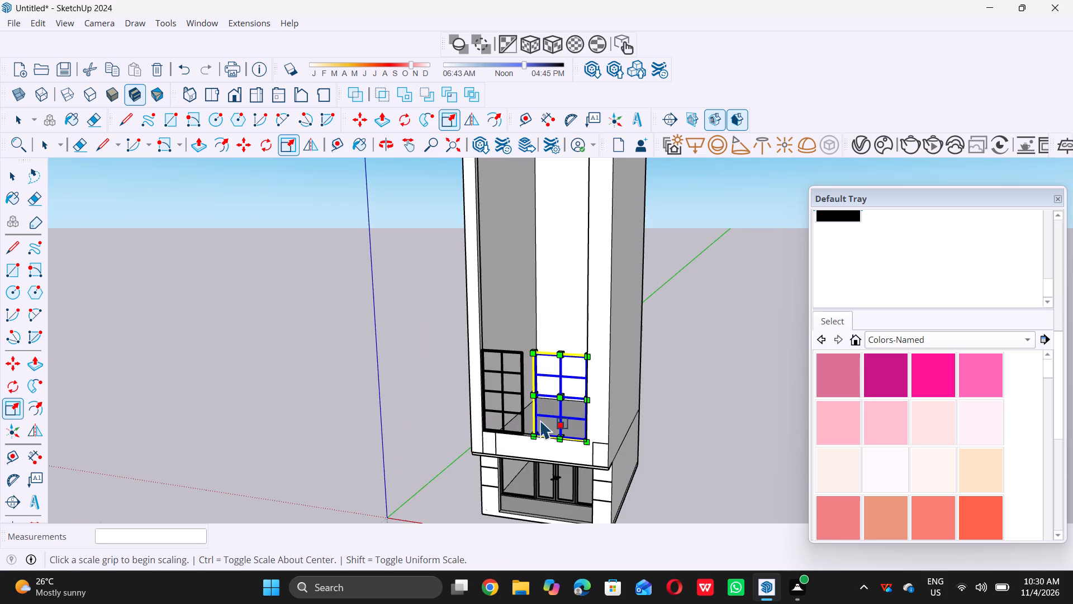
pyautogui.scroll(8, 524, 428)
pyautogui.press('space')
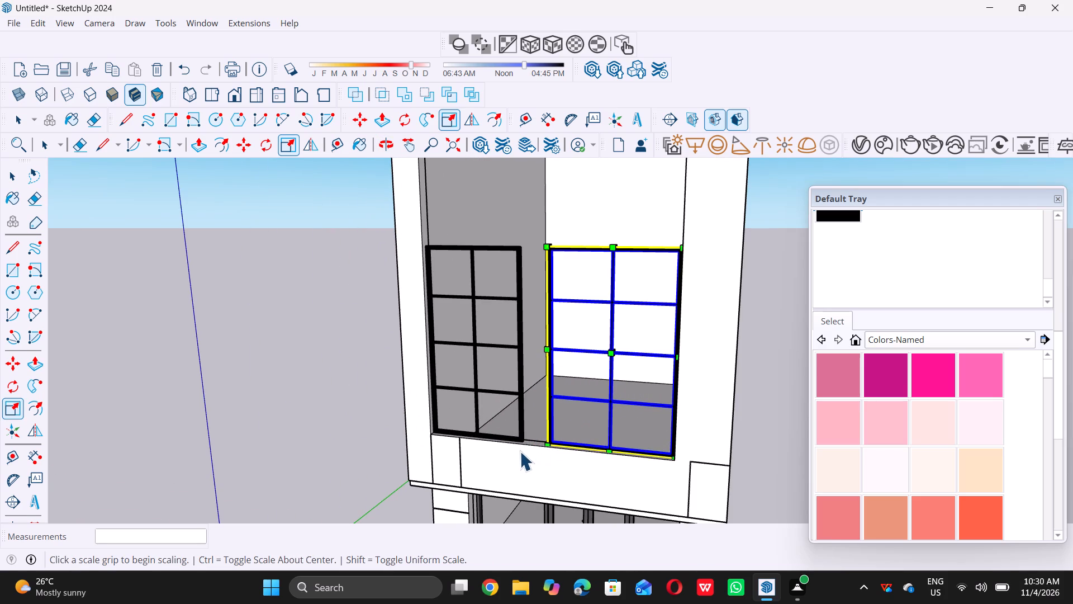
# Widen the original window about 1.27 along the red axis so its inner side meets the copied window, and deselect it.
pyautogui.click(521, 439)
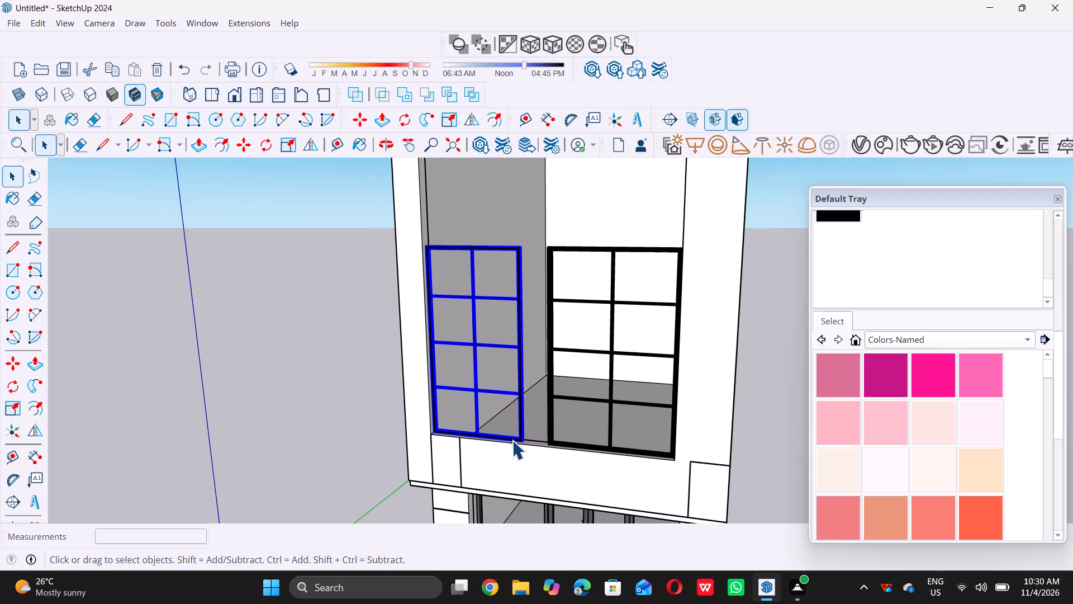
pyautogui.press('s')
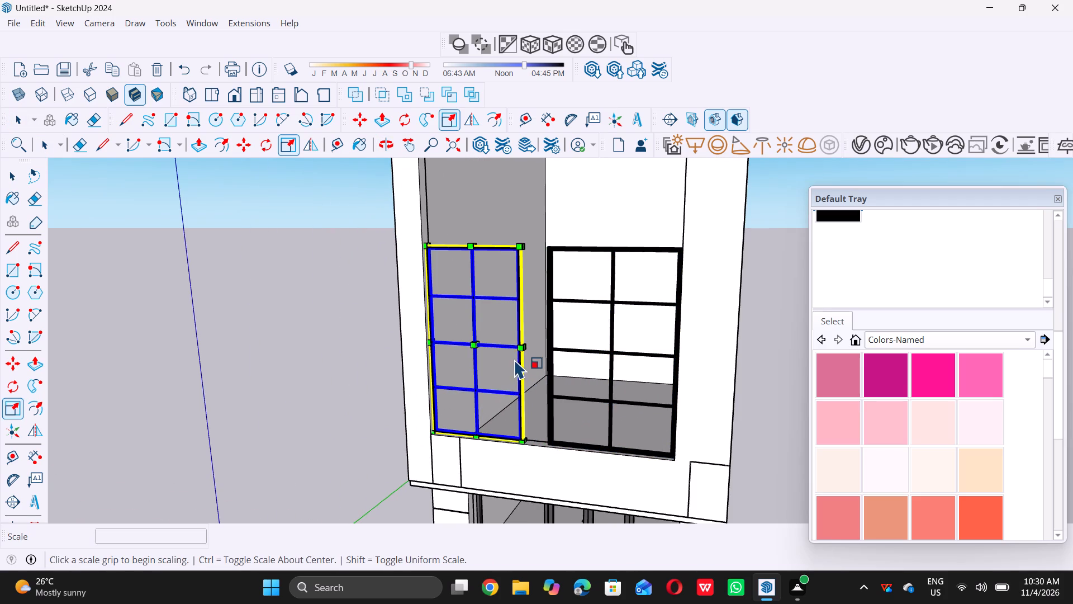
pyautogui.scroll(14, 516, 347)
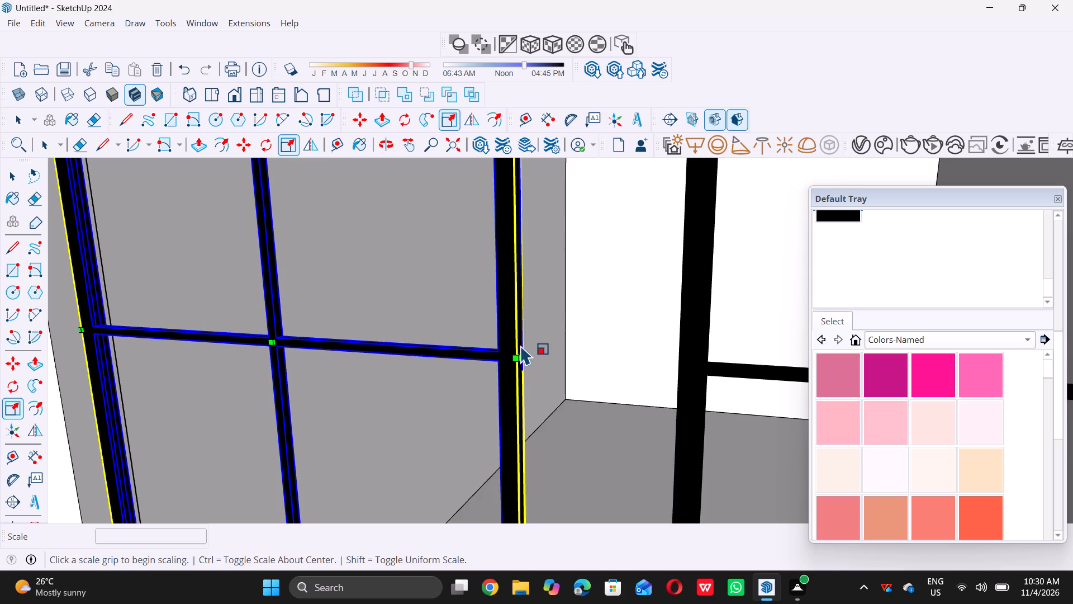
pyautogui.scroll(-3, 510, 359)
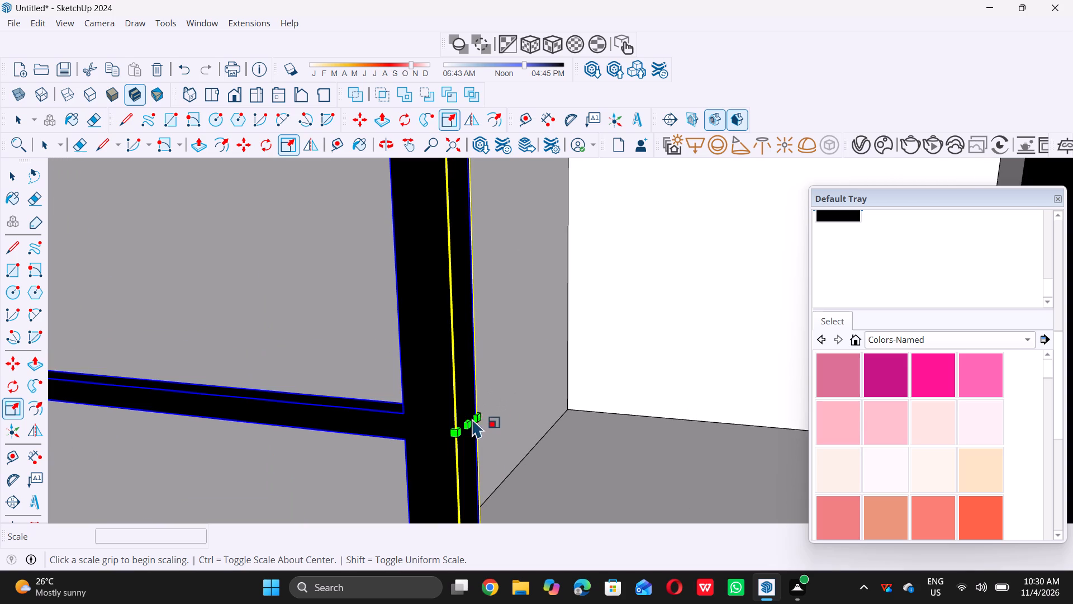
pyautogui.click(469, 420)
pyautogui.scroll(-2, 496, 428)
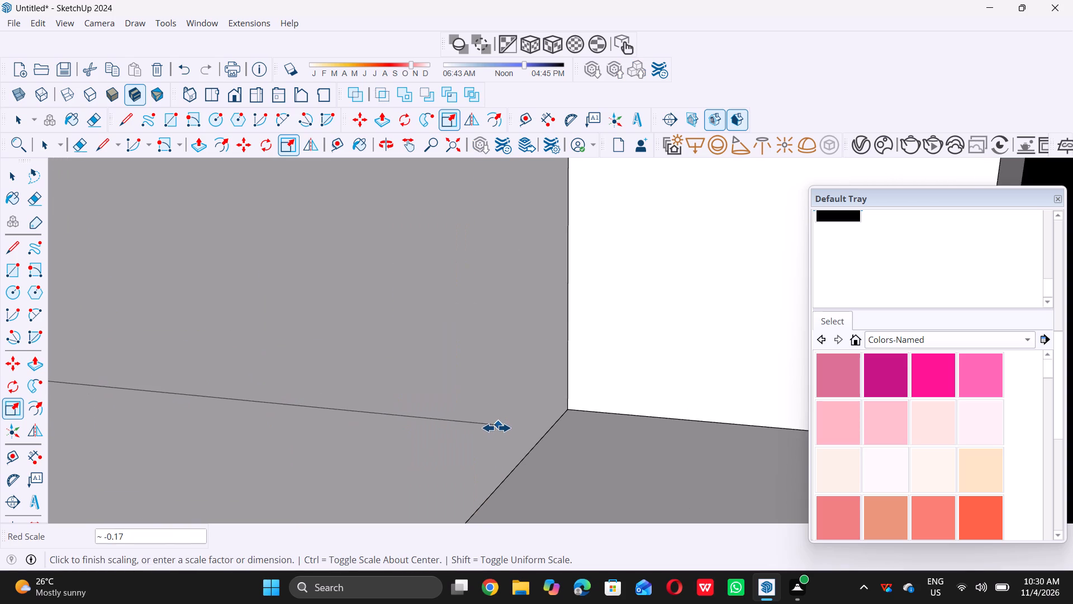
pyautogui.scroll(-9, 496, 428)
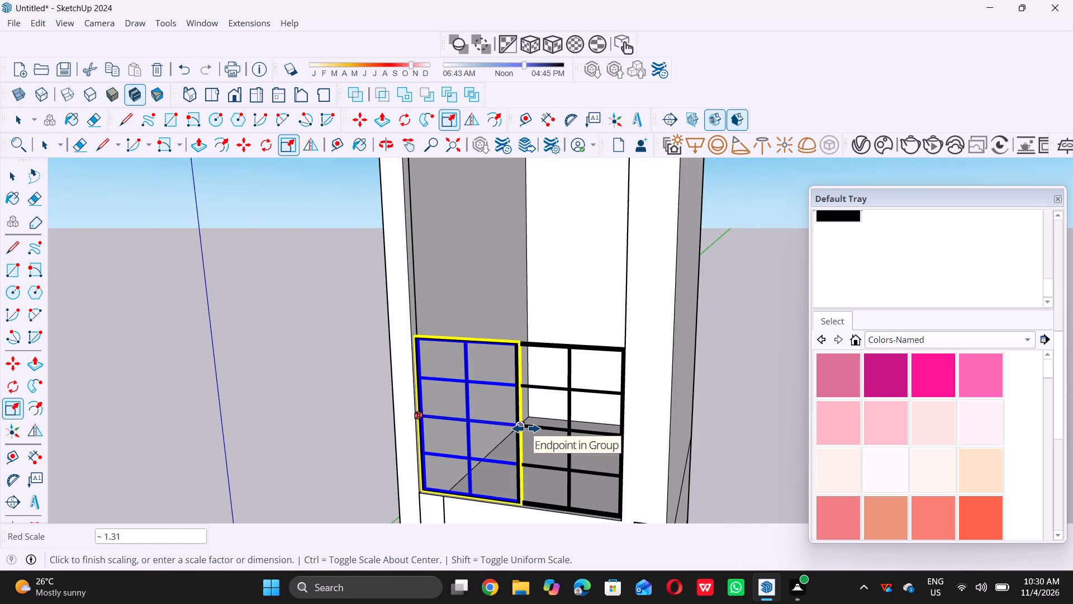
pyautogui.scroll(13, 524, 429)
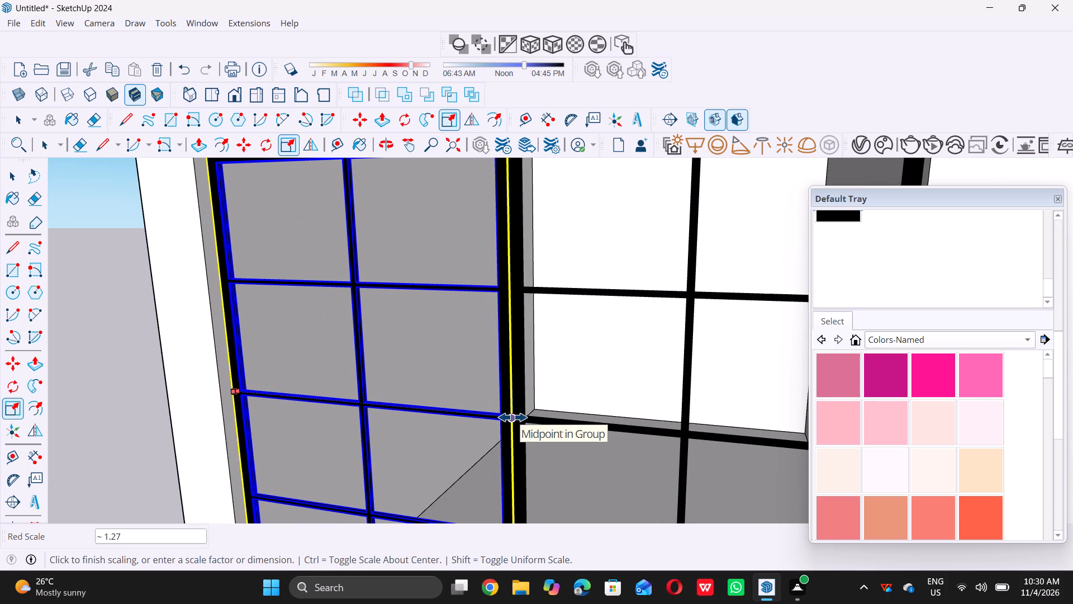
pyautogui.scroll(14, 511, 417)
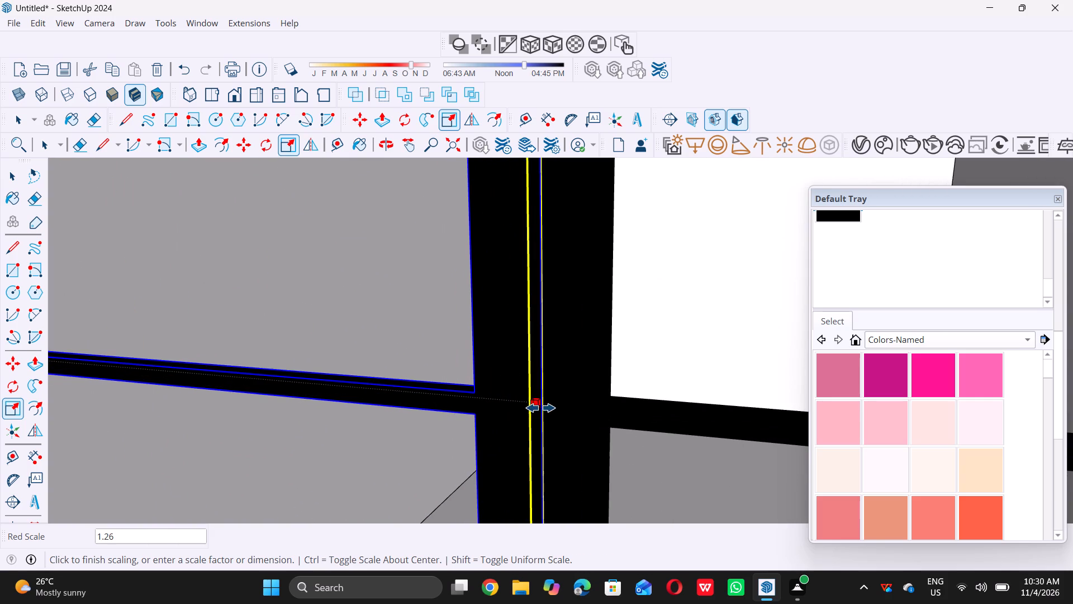
pyautogui.doubleClick(547, 410)
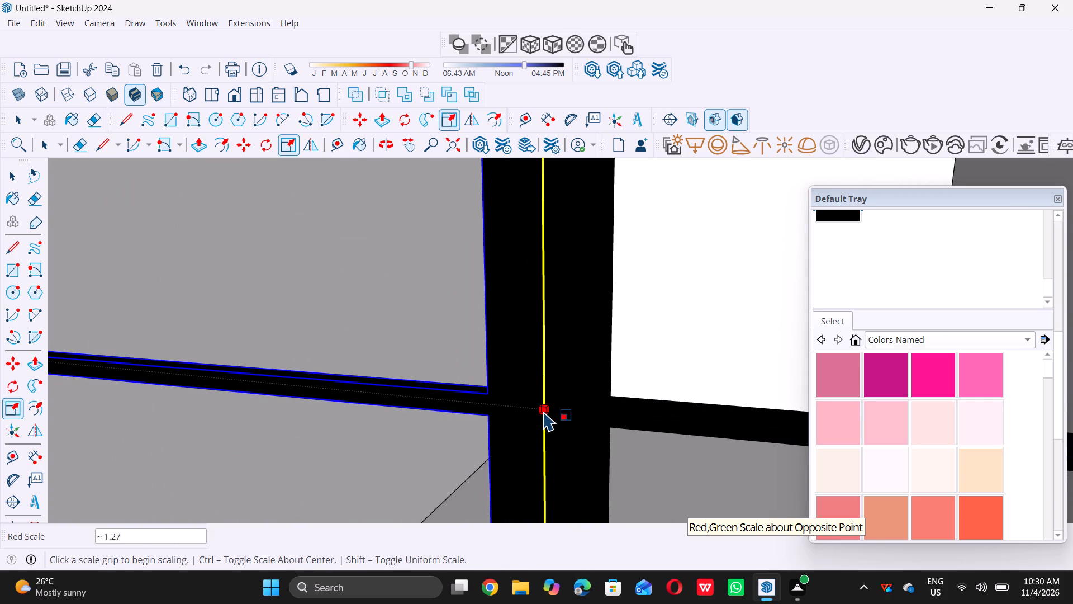
pyautogui.press('space')
pyautogui.scroll(-20, 543, 411)
pyautogui.scroll(-7, 543, 411)
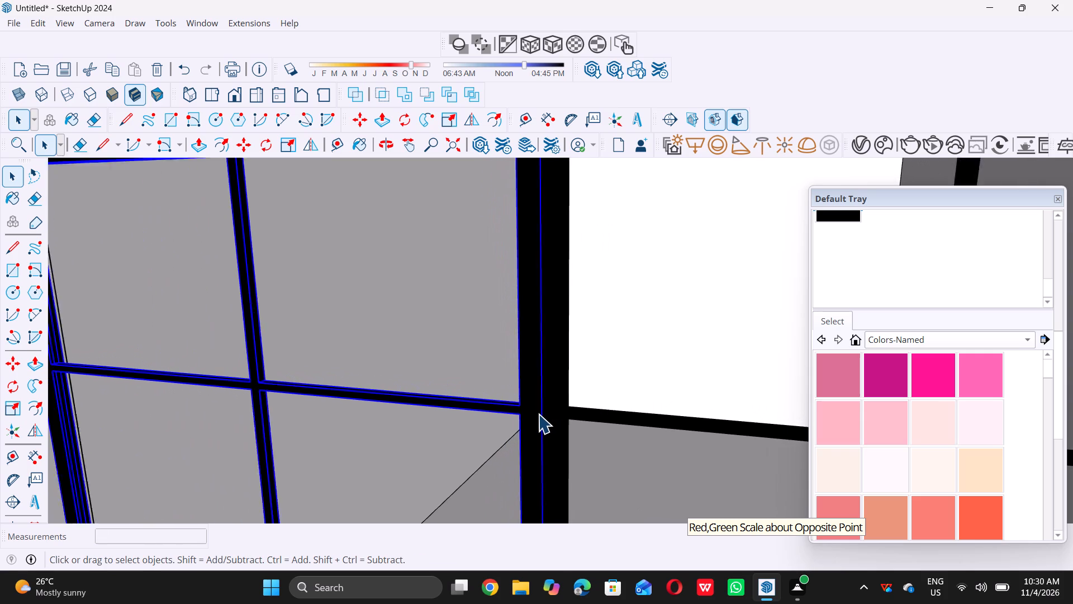
pyautogui.scroll(-20, 538, 414)
pyautogui.scroll(-12, 538, 414)
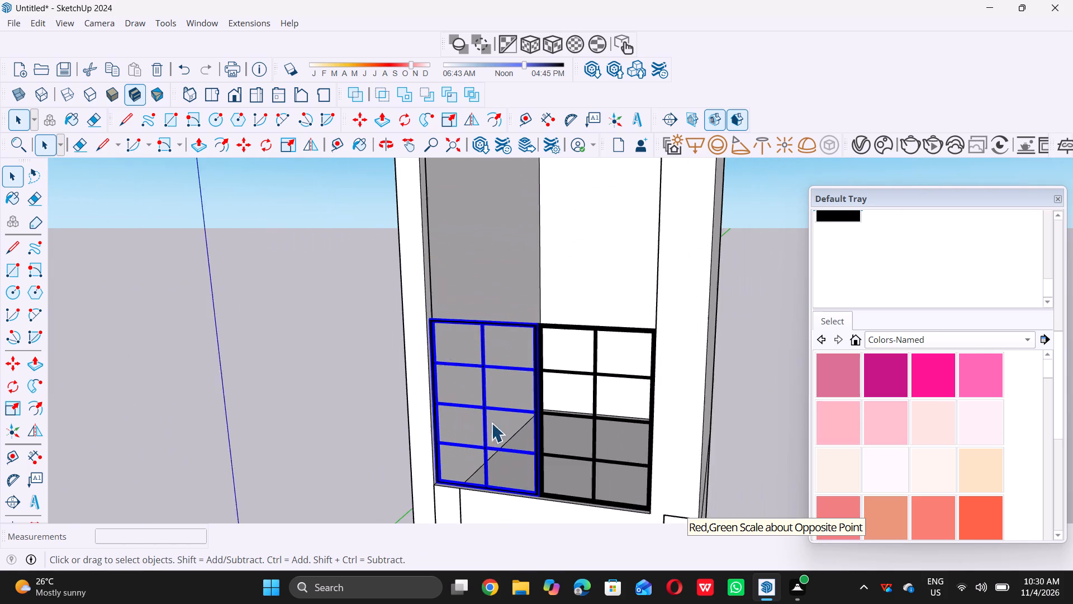
pyautogui.doubleClick(351, 347)
# Examine the paired windows at the base of the tall opening, both against the whole building and up close.
pyautogui.scroll(-6, 370, 370)
pyautogui.moveTo(450, 436); pyautogui.dragTo(500, 386, button='middle')
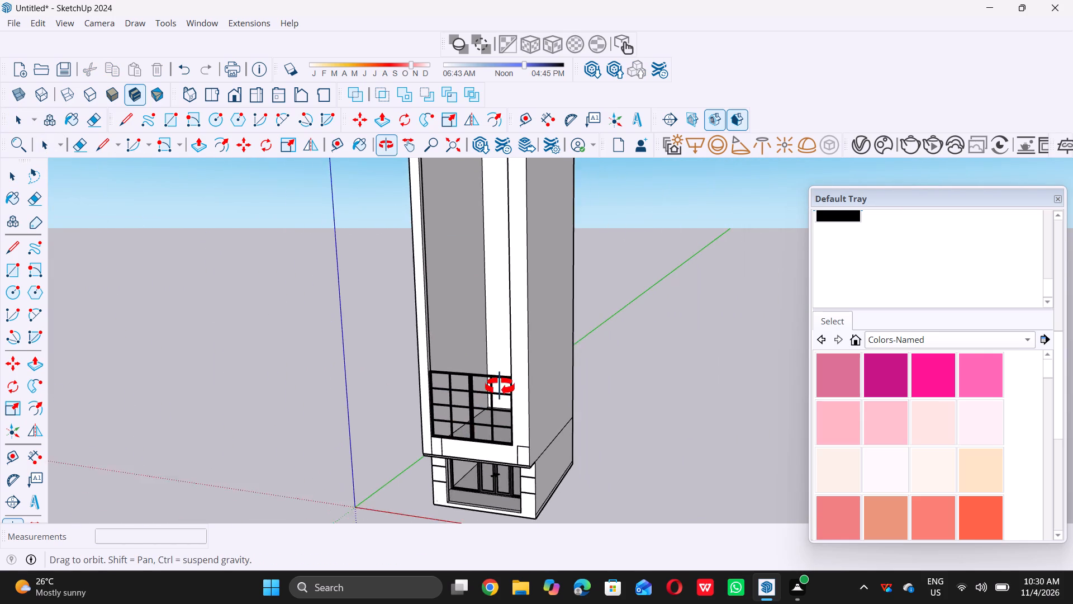
pyautogui.moveTo(500, 386); pyautogui.dragTo(500, 386, button='middle')
pyautogui.scroll(-9, 458, 423)
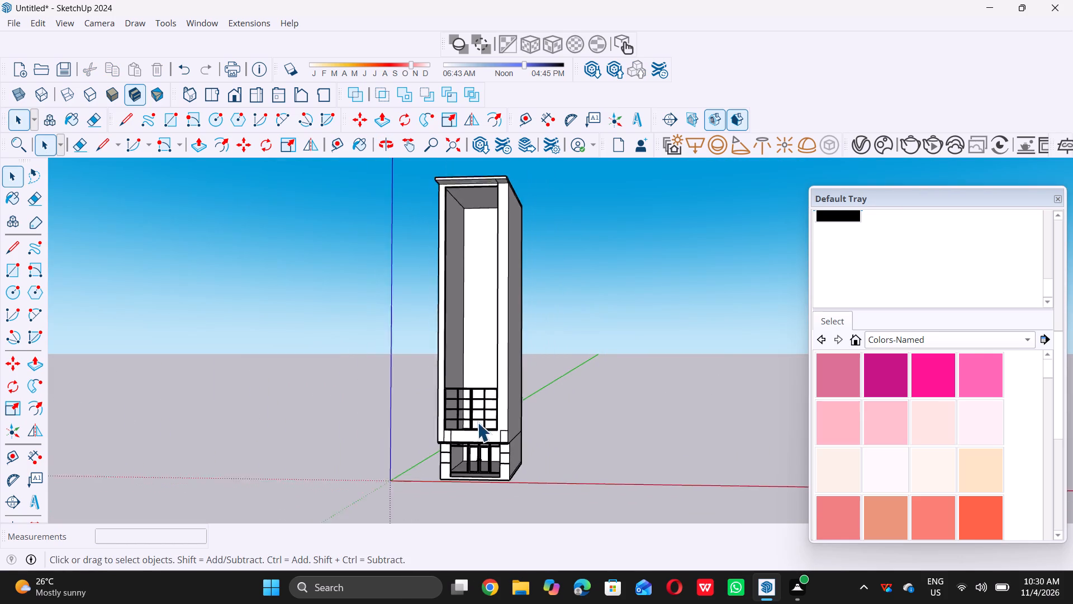
pyautogui.scroll(-5, 477, 422)
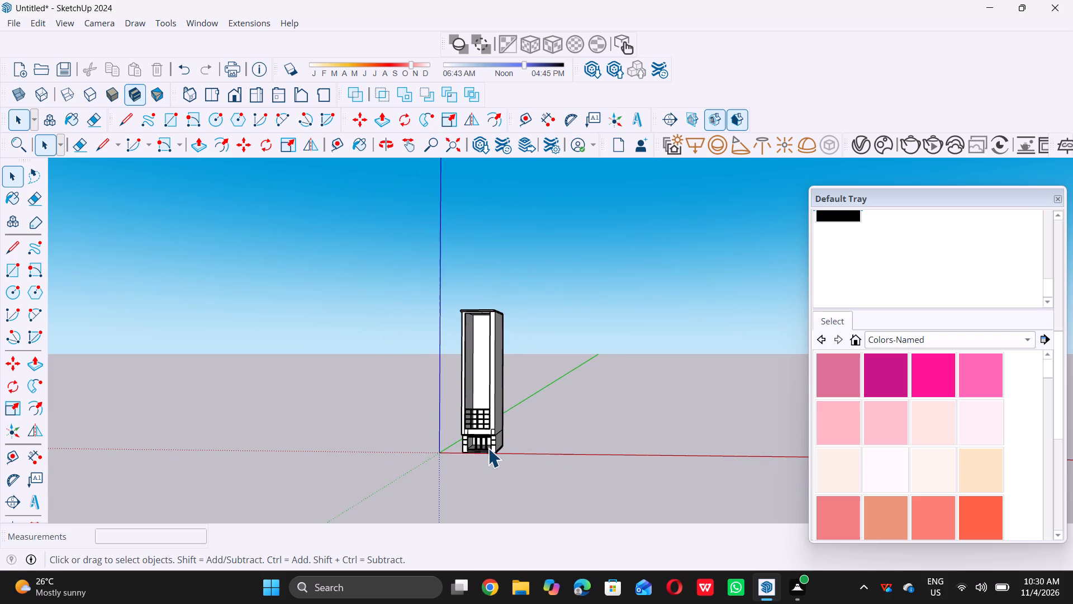
pyautogui.scroll(-4, 490, 447)
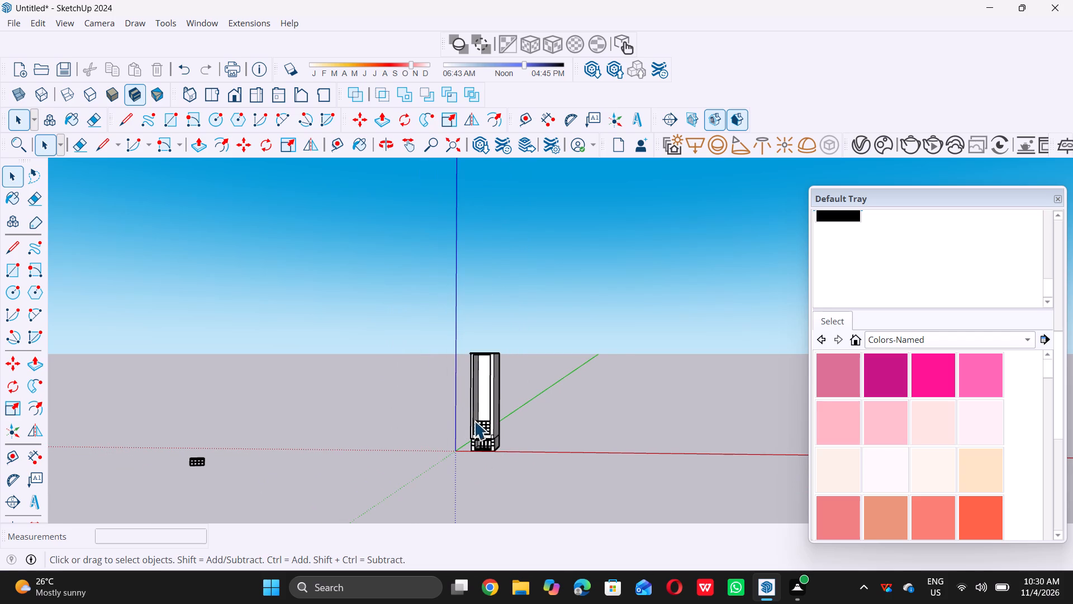
pyautogui.scroll(19, 486, 424)
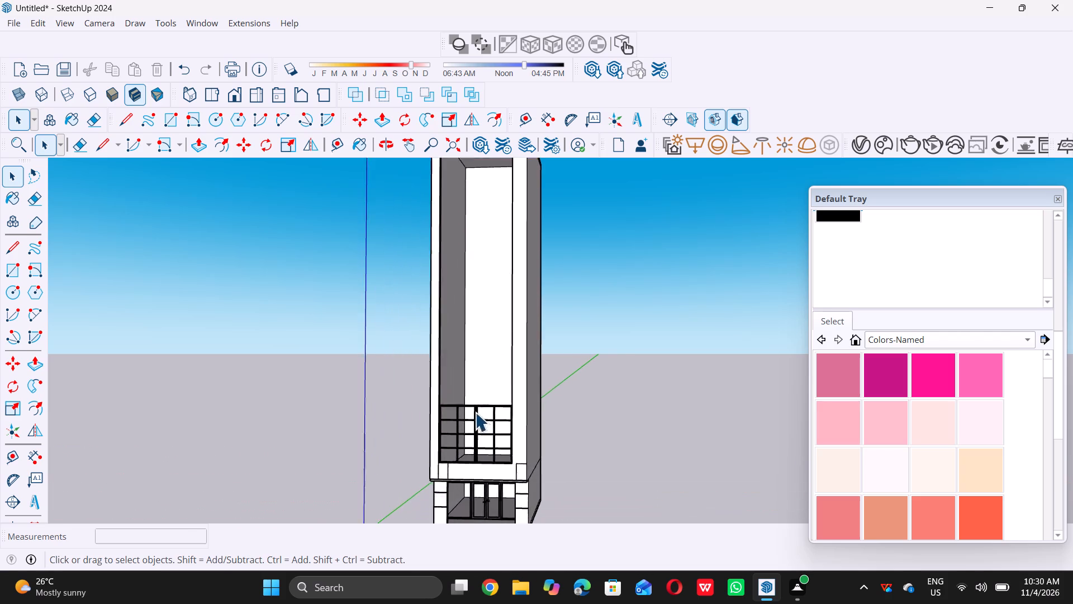
pyautogui.moveTo(471, 410); pyautogui.dragTo(468, 417, button='middle')
pyautogui.moveTo(467, 419); pyautogui.dragTo(452, 483, button='middle')
pyautogui.scroll(4, 467, 433)
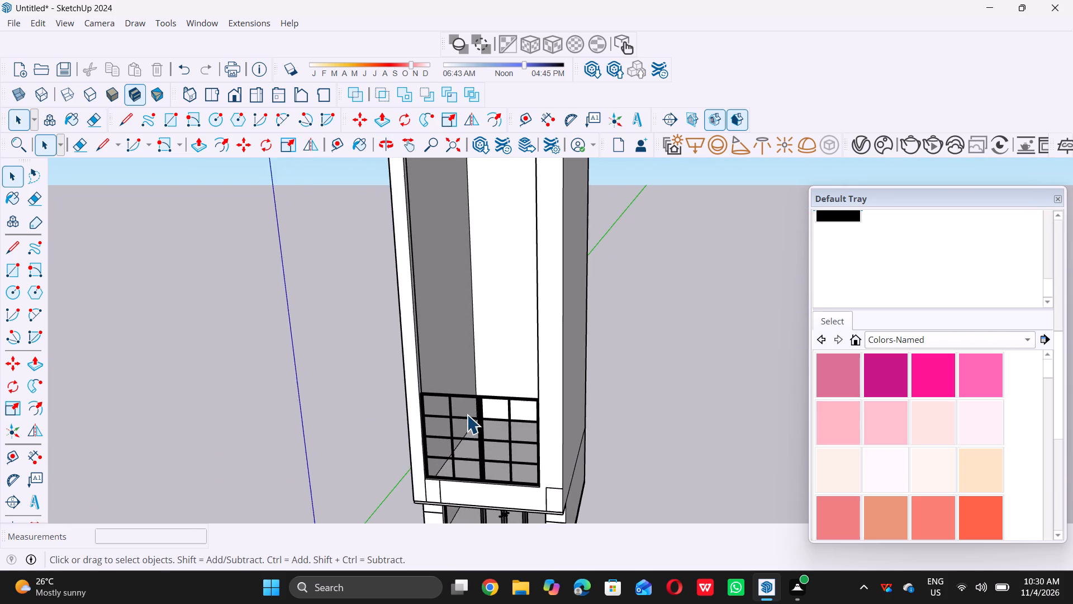
pyautogui.scroll(10, 467, 414)
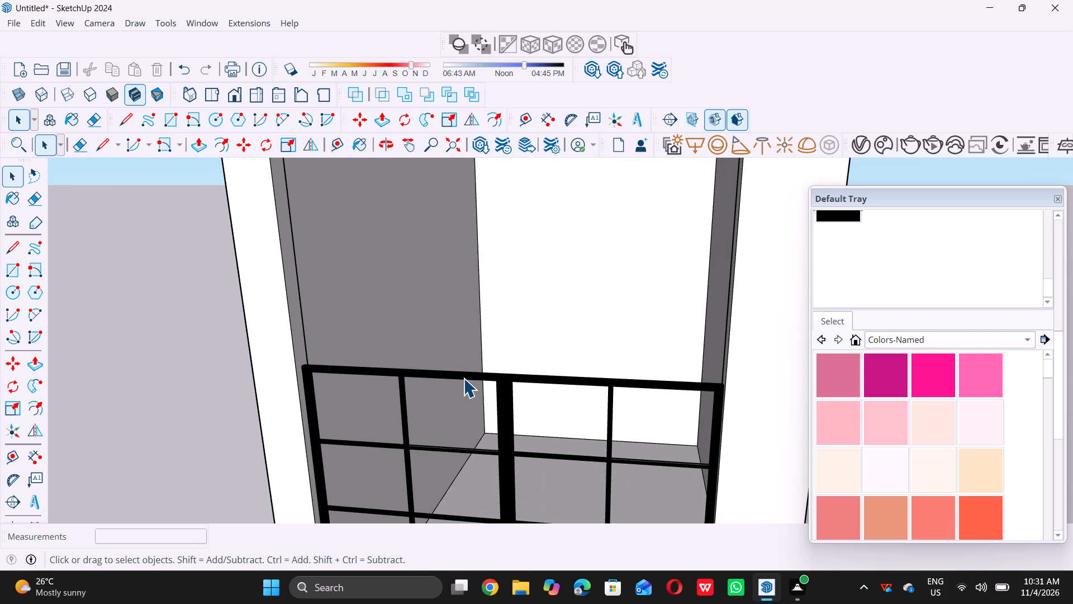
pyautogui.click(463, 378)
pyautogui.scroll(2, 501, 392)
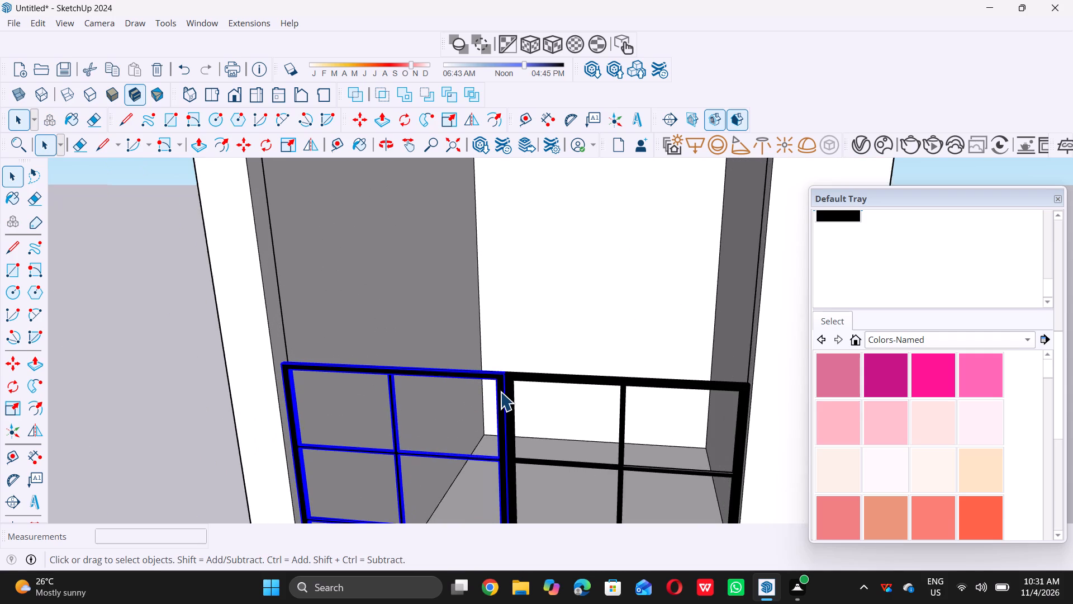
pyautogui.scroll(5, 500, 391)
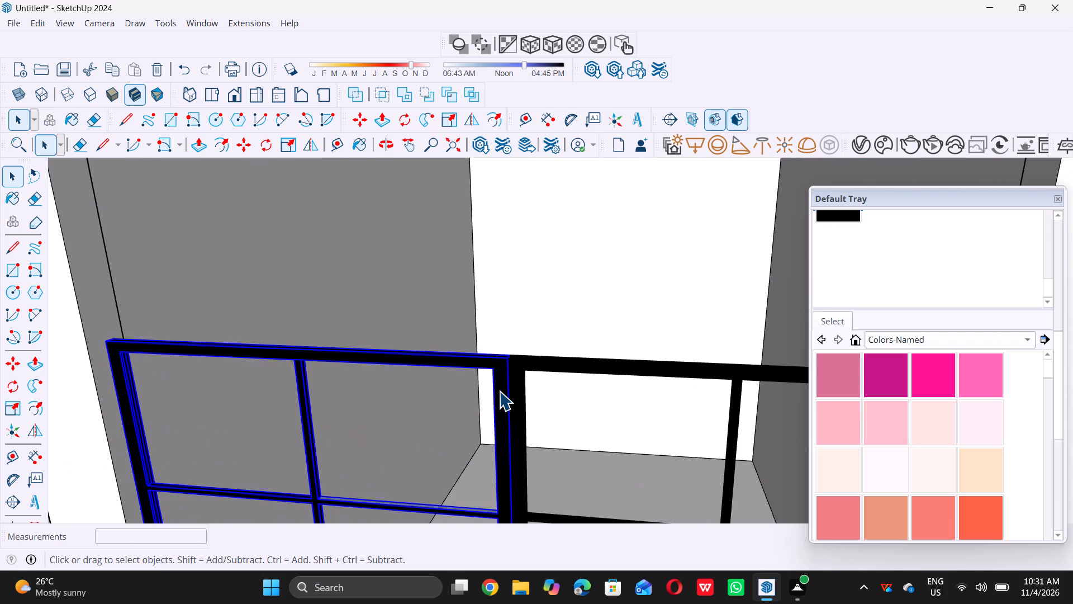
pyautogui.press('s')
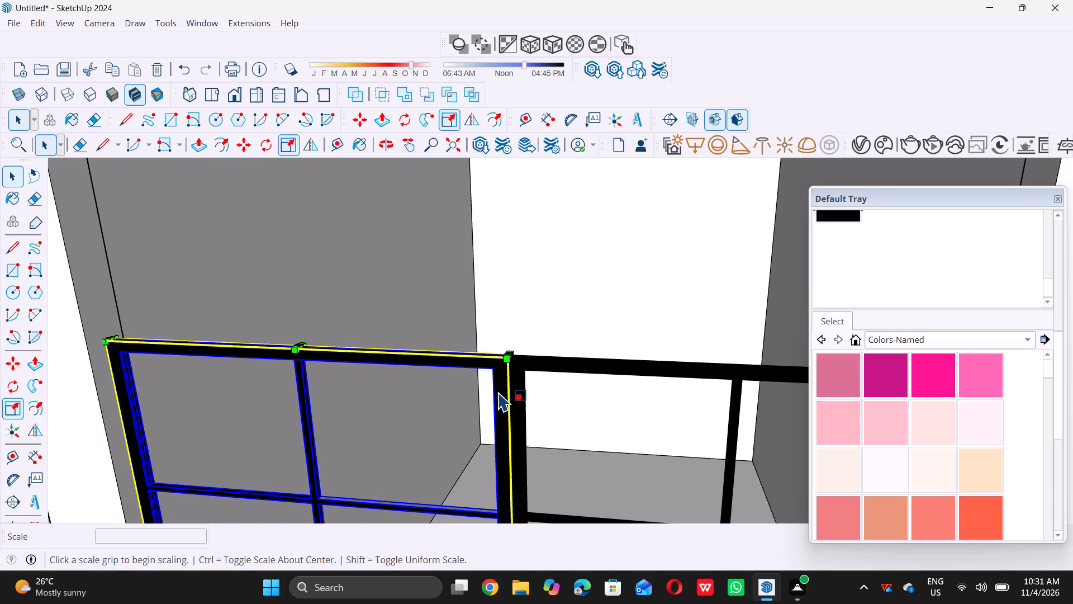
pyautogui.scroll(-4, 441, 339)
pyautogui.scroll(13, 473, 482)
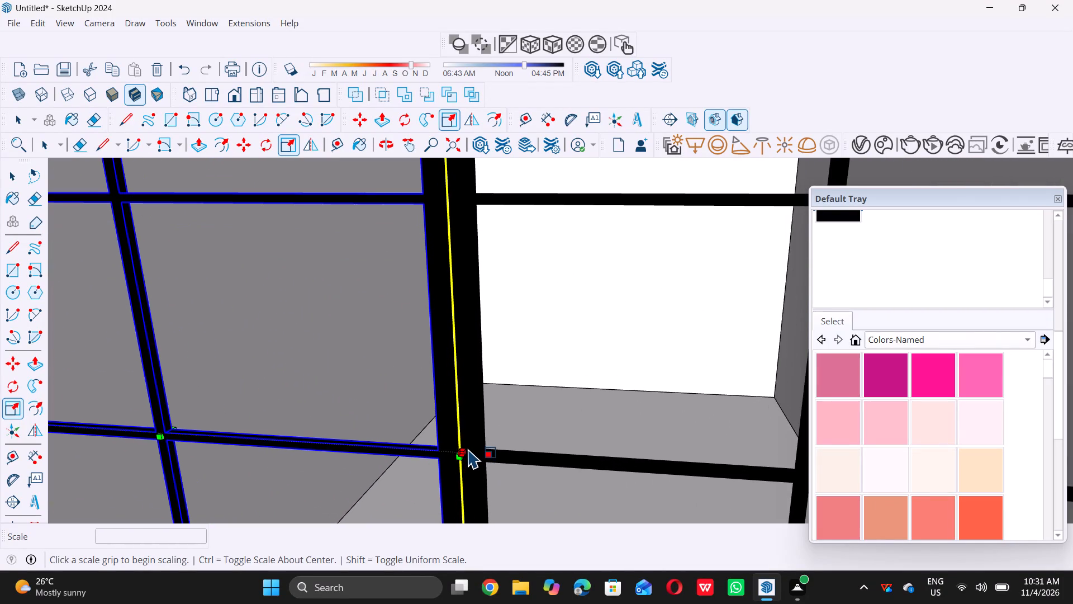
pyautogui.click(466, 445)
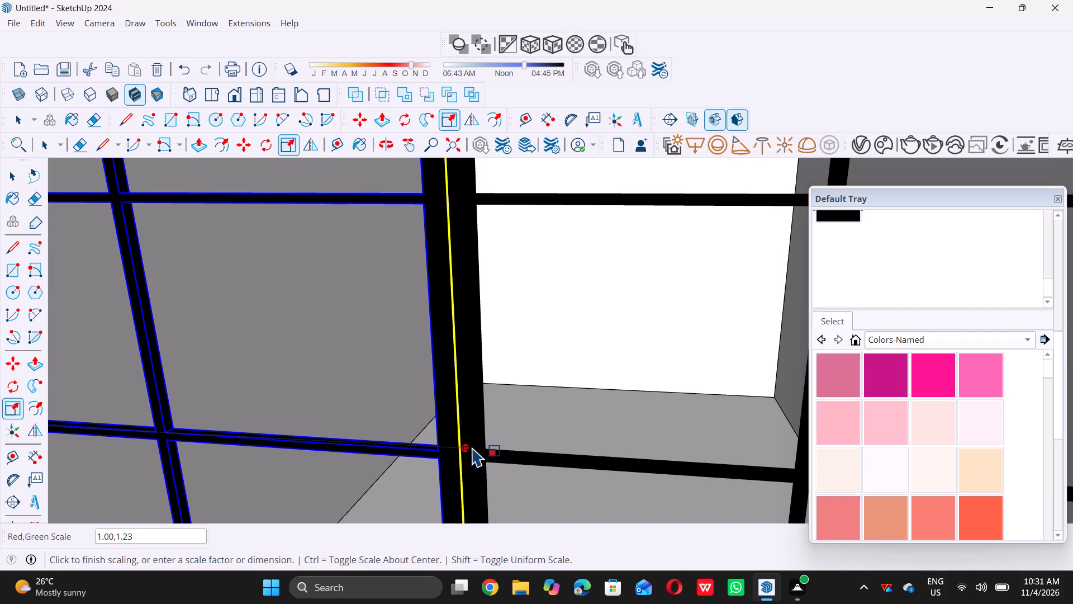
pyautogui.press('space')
# Scale the original window from its inner side by 1.00 along red and 1.36 along green, and deselect it.
pyautogui.moveTo(488, 457); pyautogui.dragTo(450, 455, button='middle')
pyautogui.scroll(-1, 485, 457)
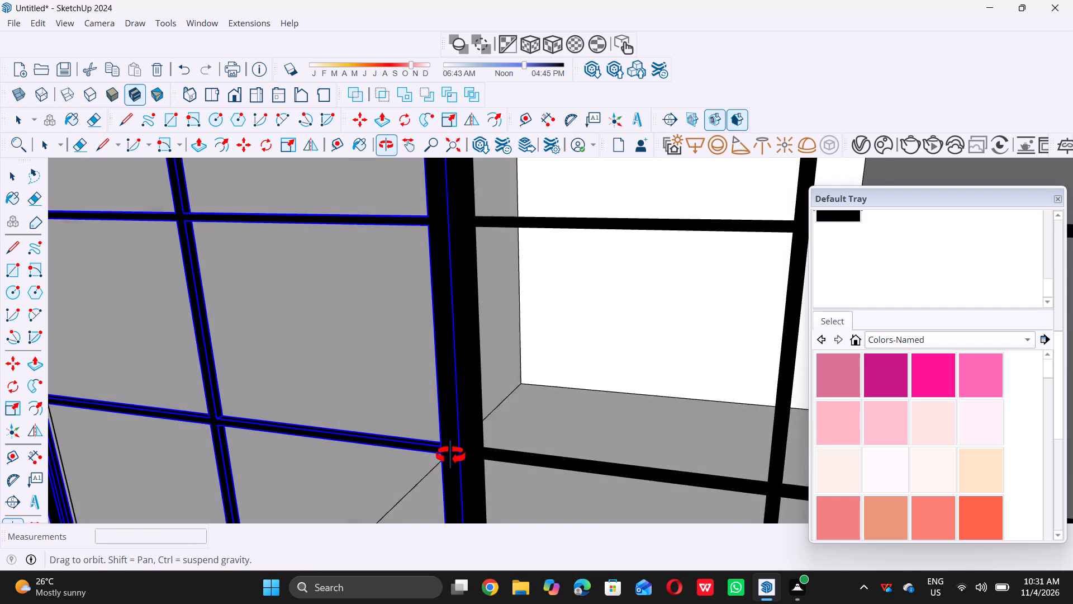
pyautogui.press('s')
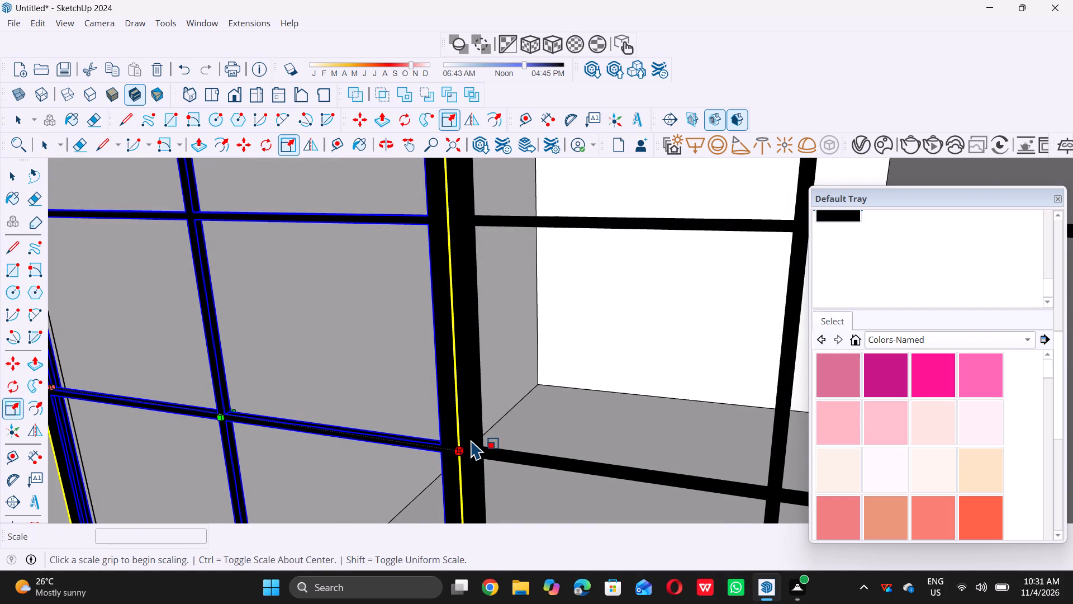
pyautogui.click(471, 447)
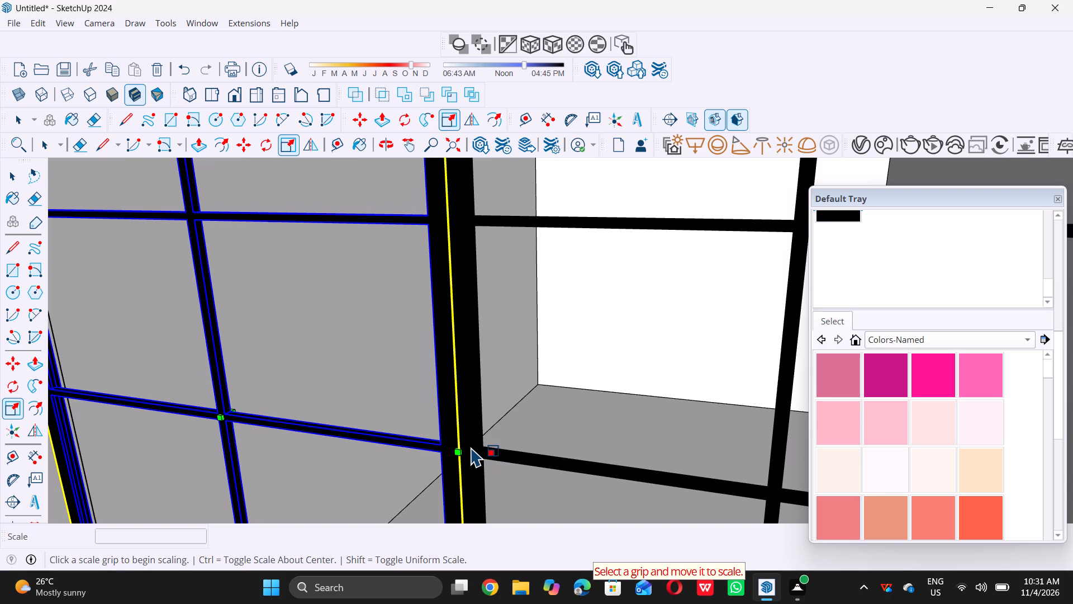
pyautogui.click(468, 445)
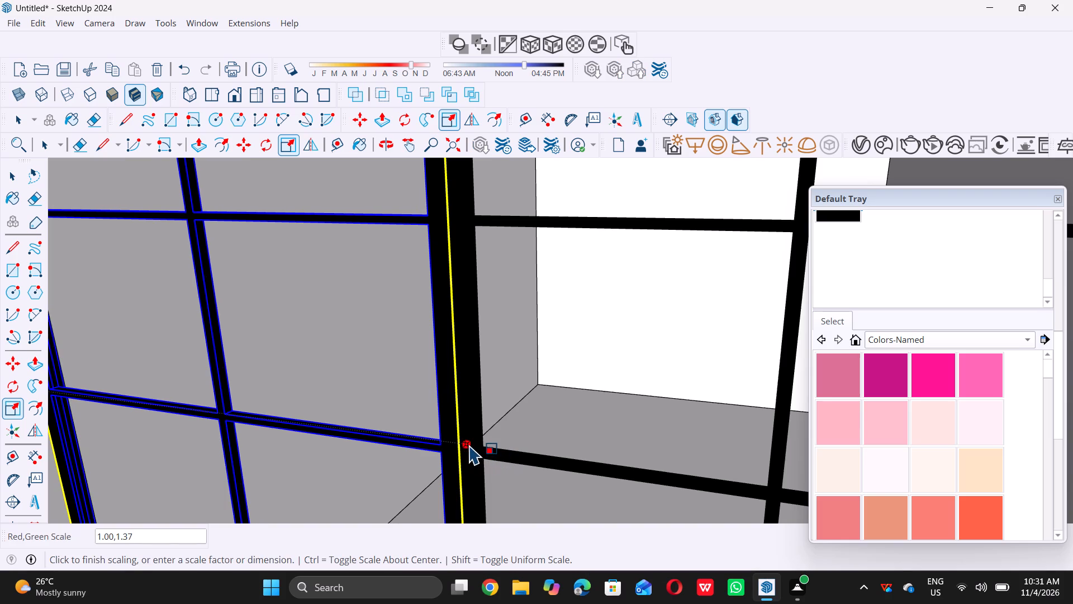
pyautogui.click(469, 445)
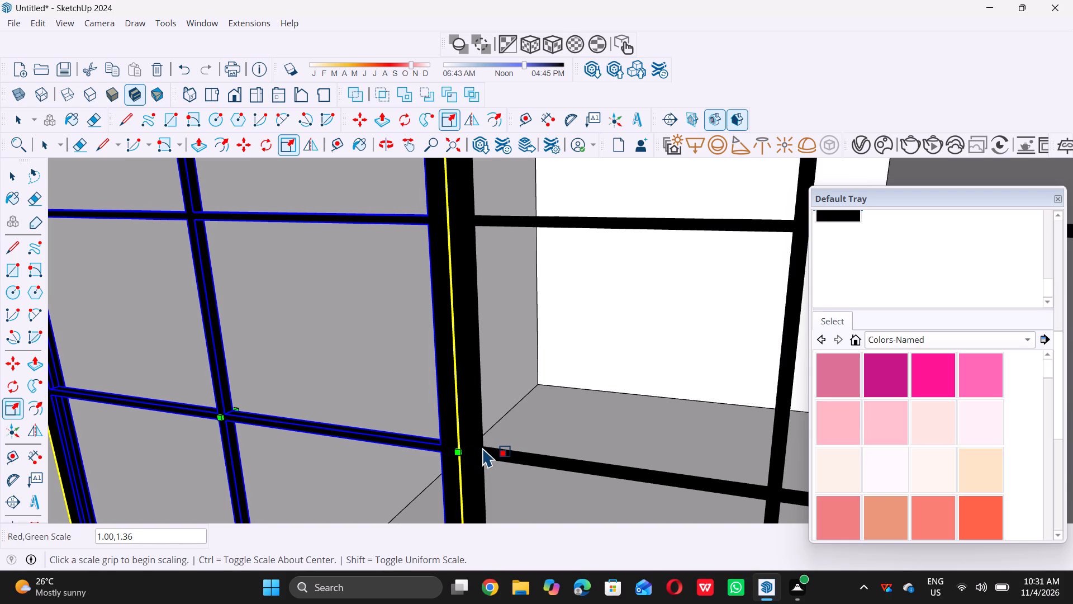
pyautogui.press('space')
pyautogui.scroll(-10, 482, 448)
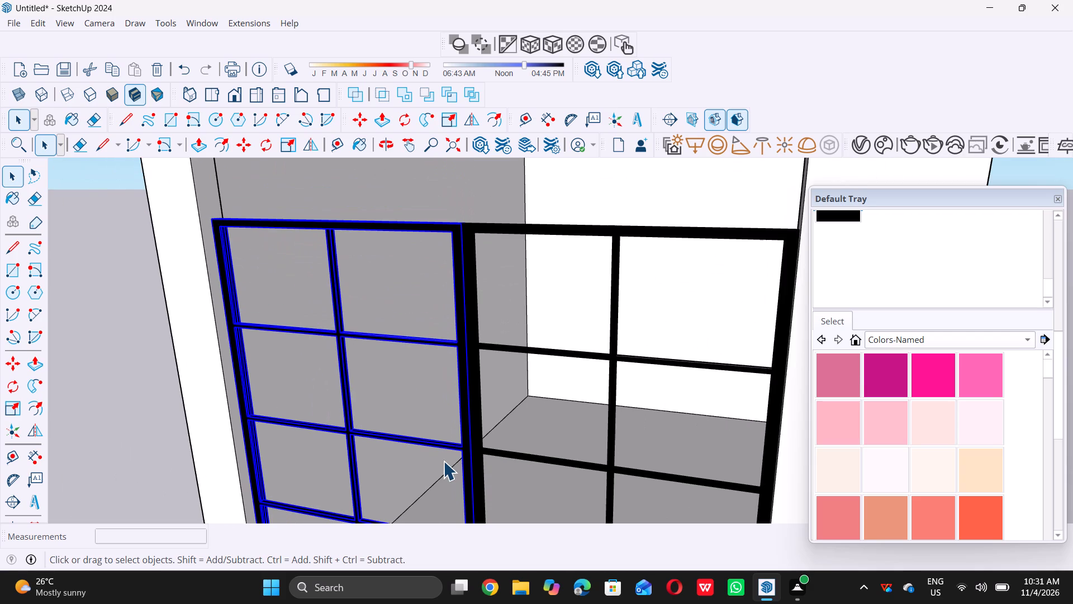
pyautogui.press('space')
pyautogui.scroll(-11, 447, 459)
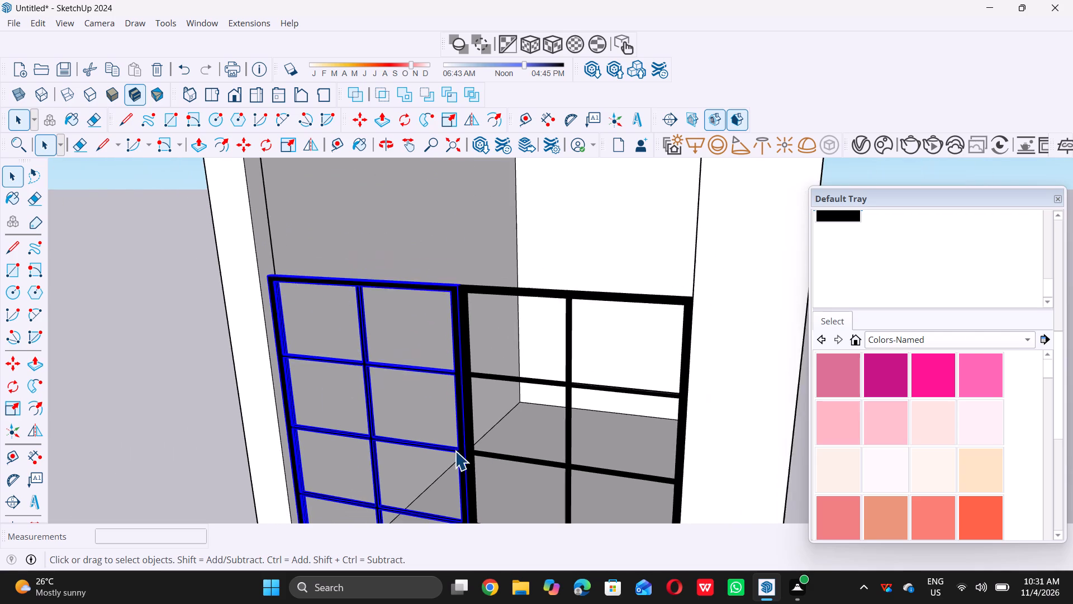
pyautogui.doubleClick(172, 405)
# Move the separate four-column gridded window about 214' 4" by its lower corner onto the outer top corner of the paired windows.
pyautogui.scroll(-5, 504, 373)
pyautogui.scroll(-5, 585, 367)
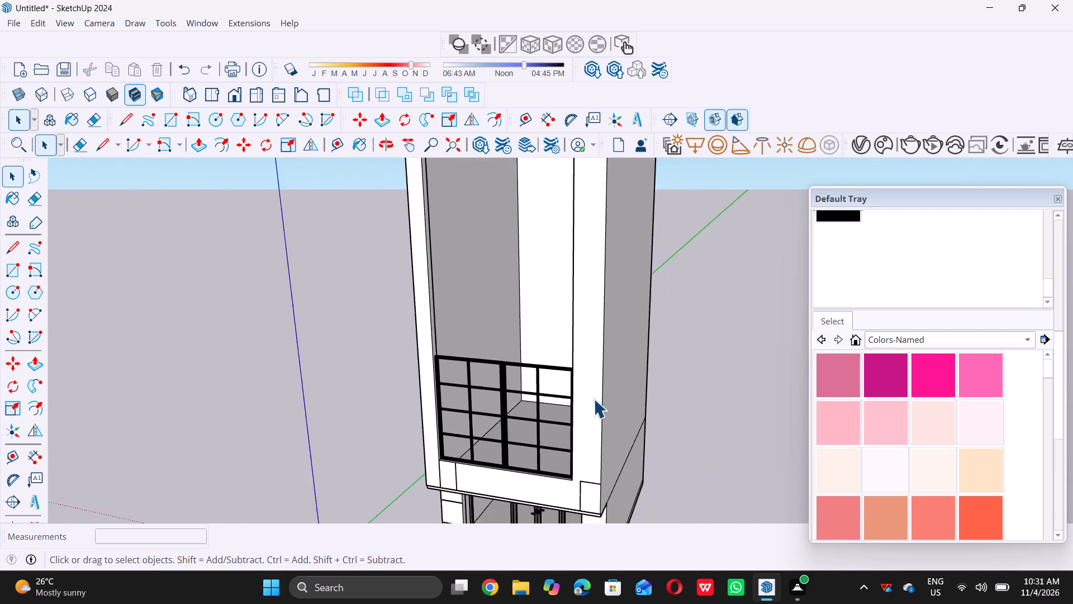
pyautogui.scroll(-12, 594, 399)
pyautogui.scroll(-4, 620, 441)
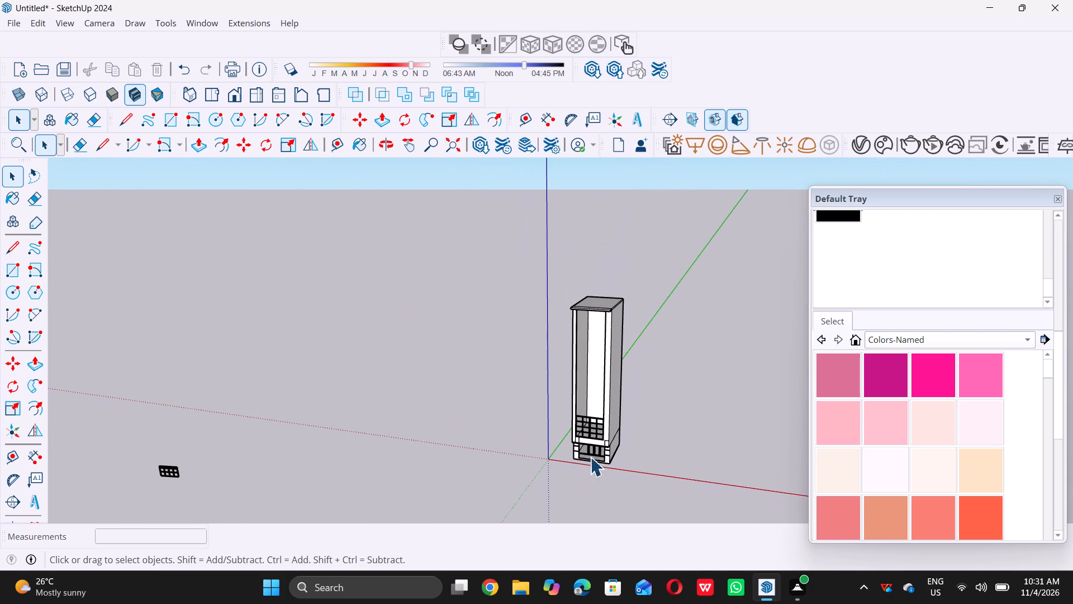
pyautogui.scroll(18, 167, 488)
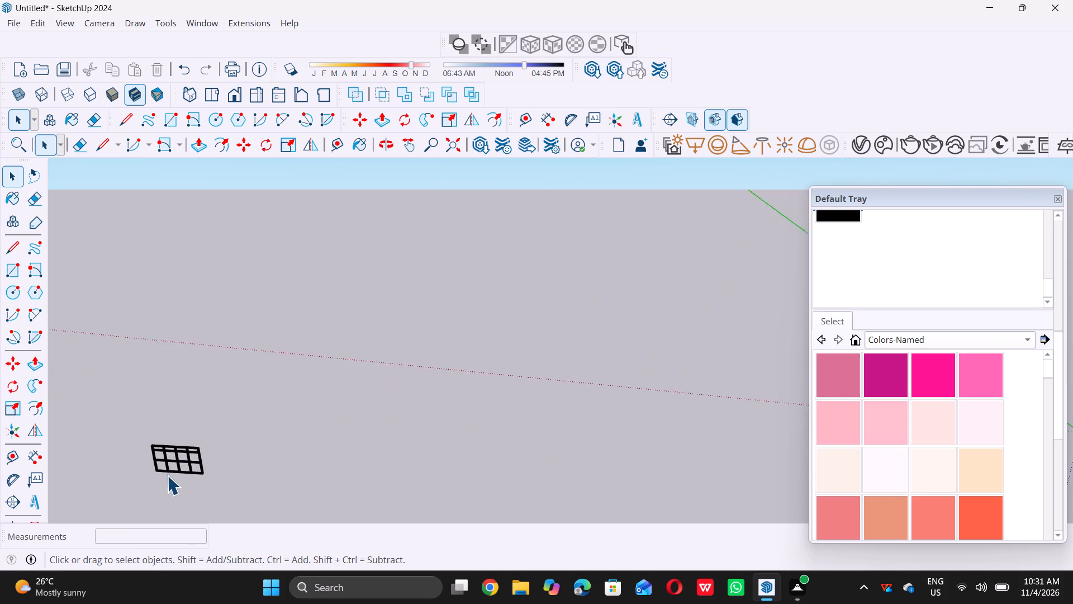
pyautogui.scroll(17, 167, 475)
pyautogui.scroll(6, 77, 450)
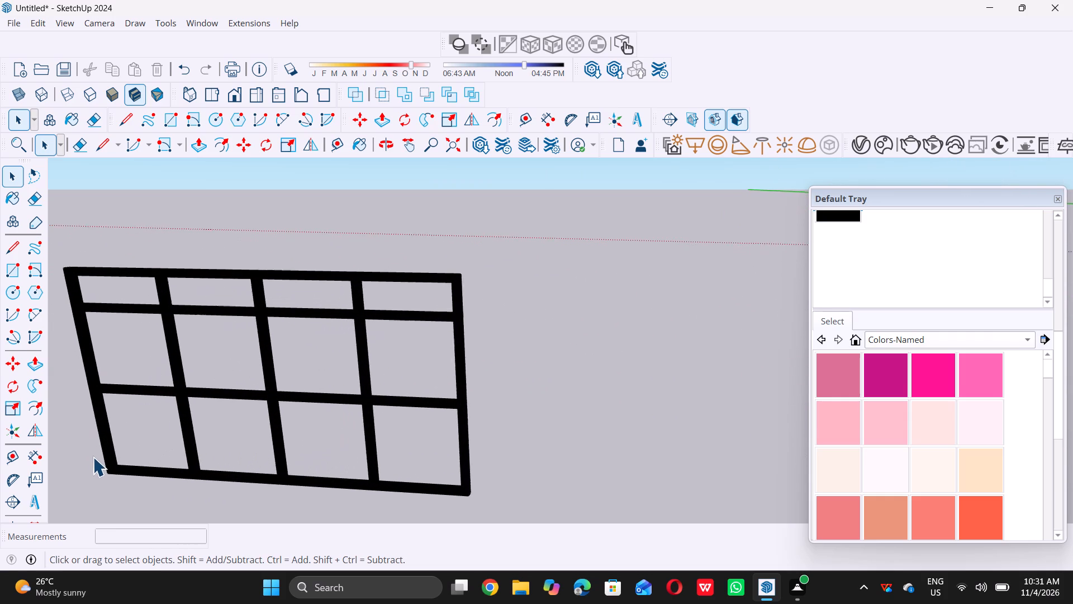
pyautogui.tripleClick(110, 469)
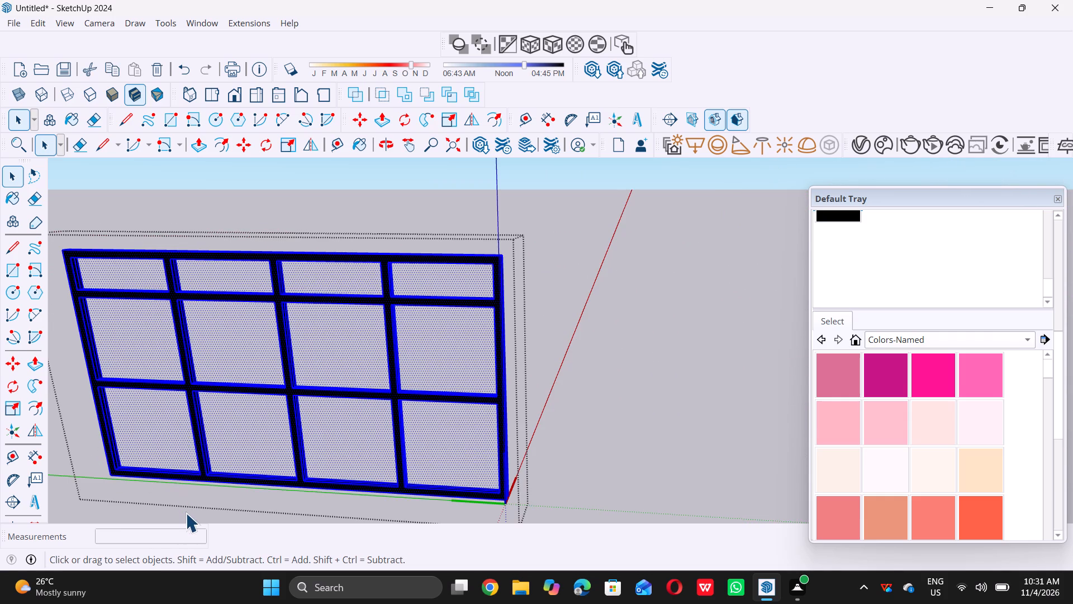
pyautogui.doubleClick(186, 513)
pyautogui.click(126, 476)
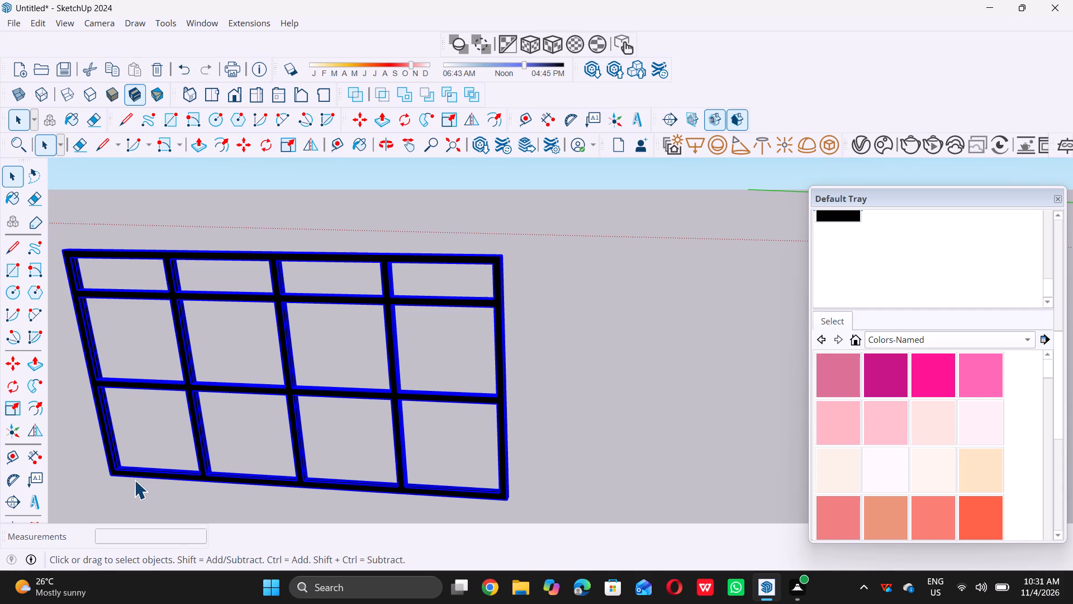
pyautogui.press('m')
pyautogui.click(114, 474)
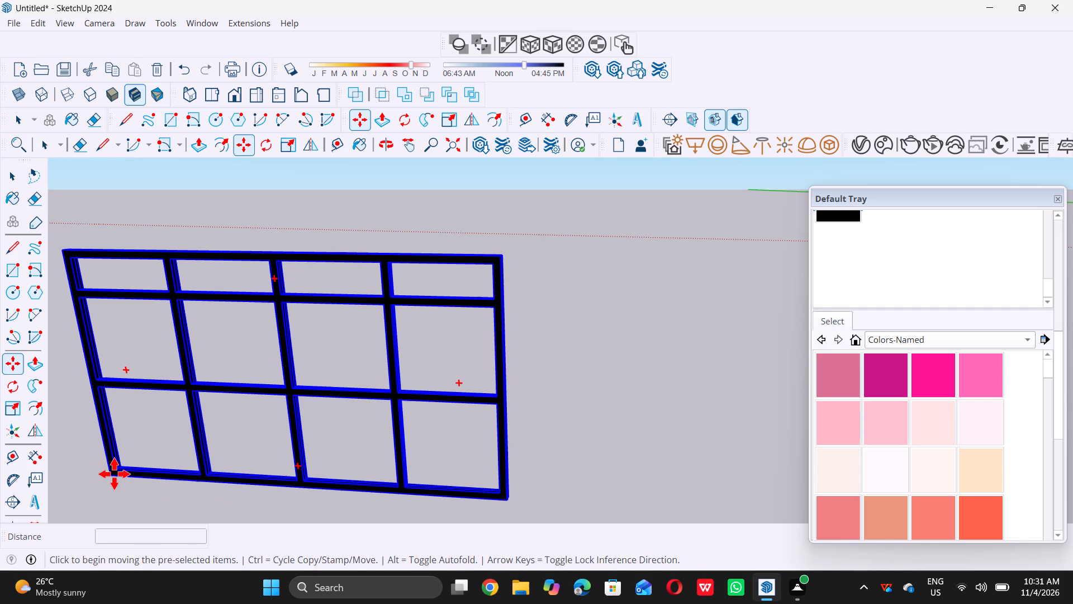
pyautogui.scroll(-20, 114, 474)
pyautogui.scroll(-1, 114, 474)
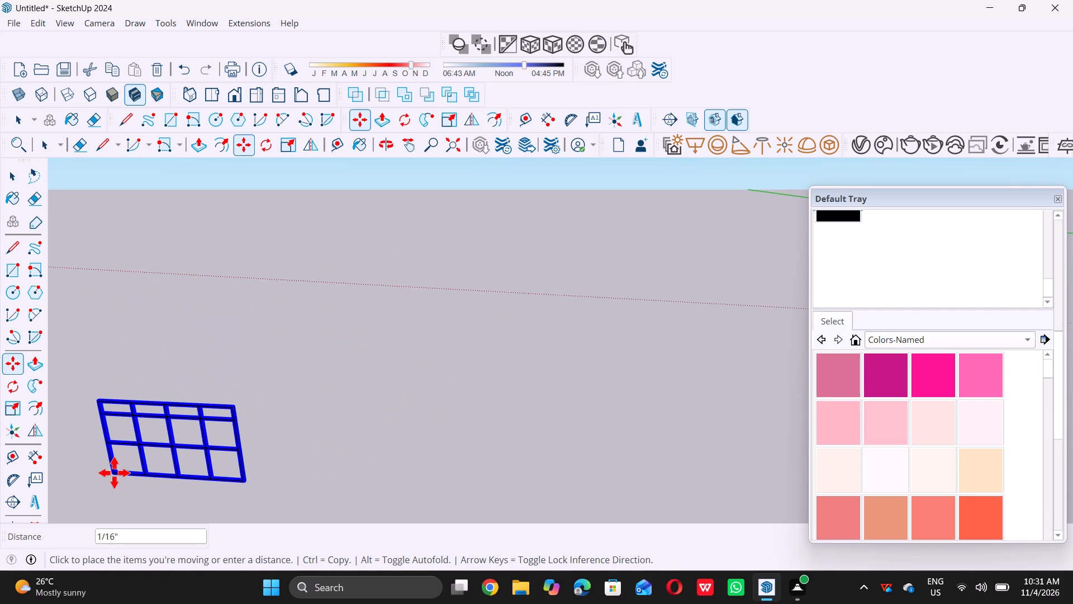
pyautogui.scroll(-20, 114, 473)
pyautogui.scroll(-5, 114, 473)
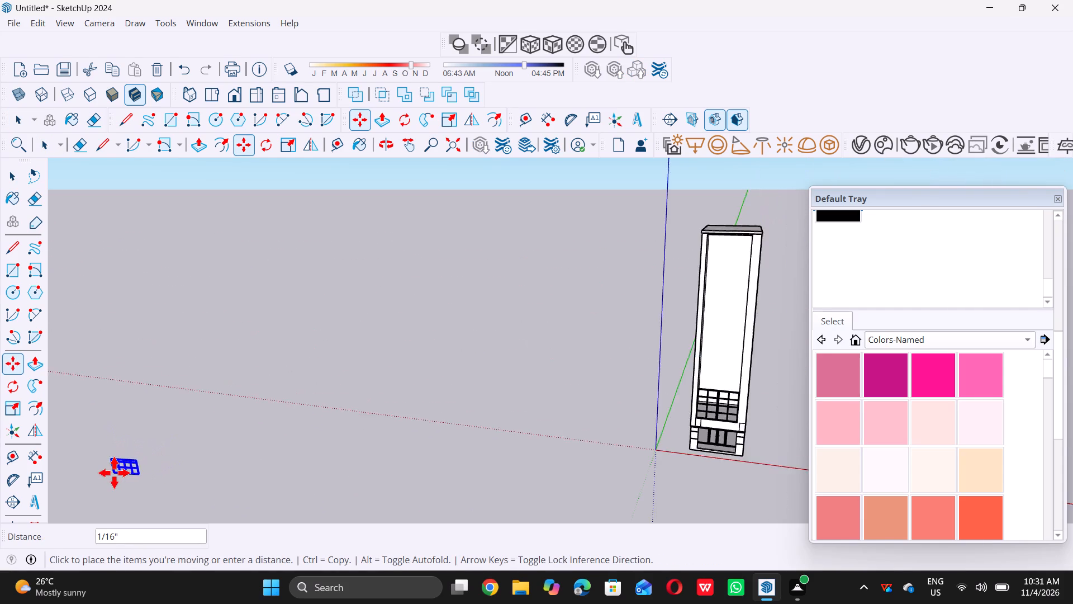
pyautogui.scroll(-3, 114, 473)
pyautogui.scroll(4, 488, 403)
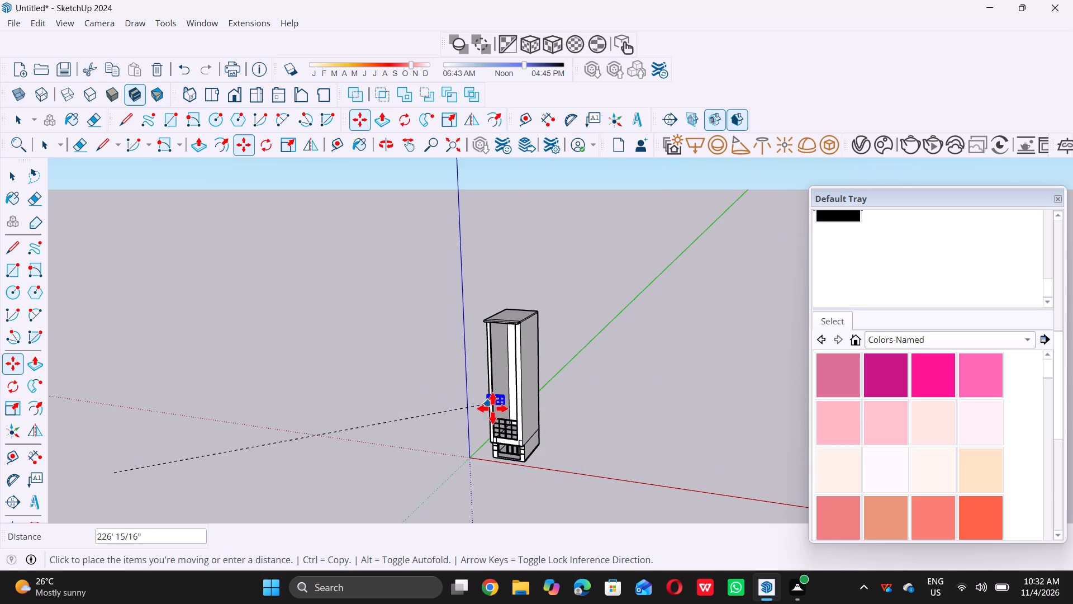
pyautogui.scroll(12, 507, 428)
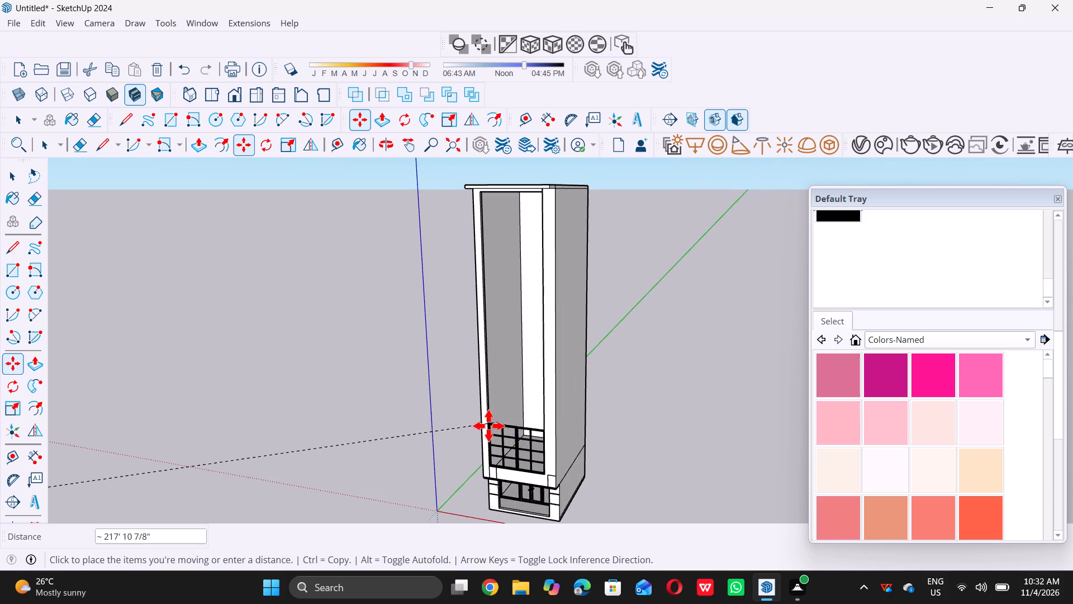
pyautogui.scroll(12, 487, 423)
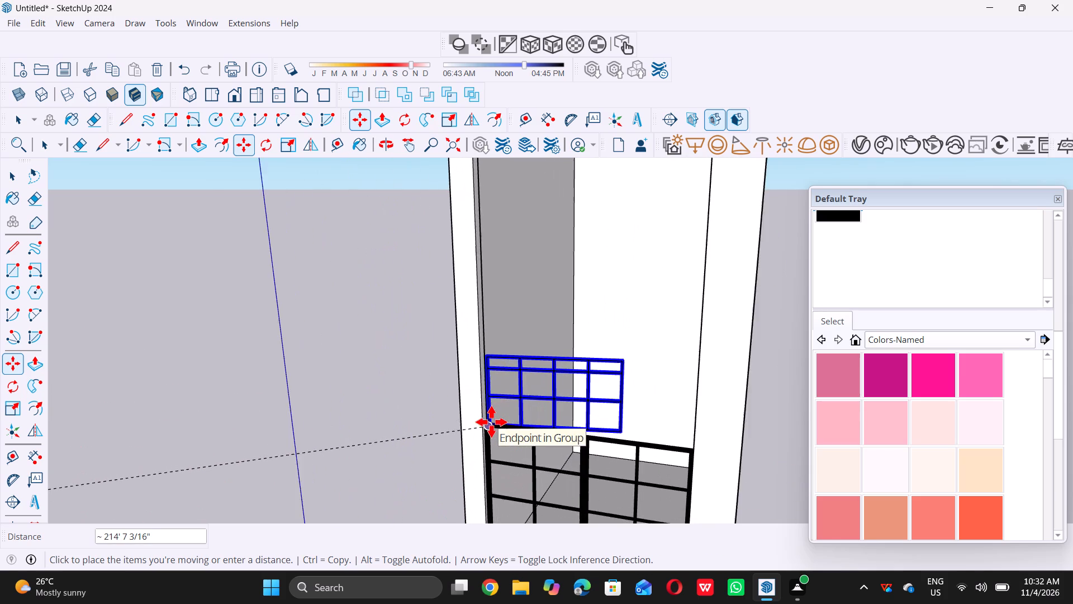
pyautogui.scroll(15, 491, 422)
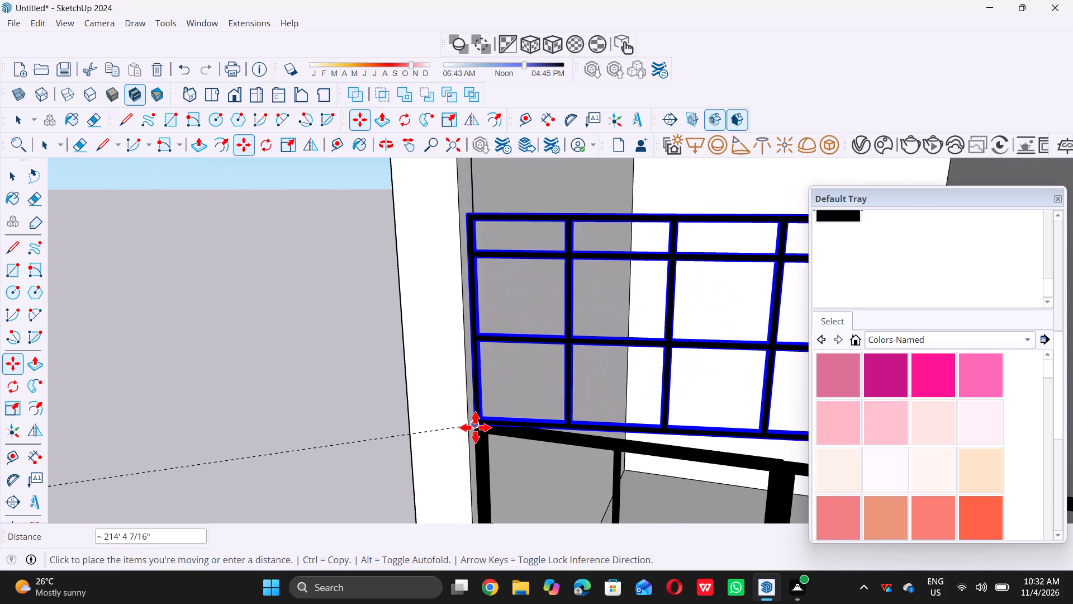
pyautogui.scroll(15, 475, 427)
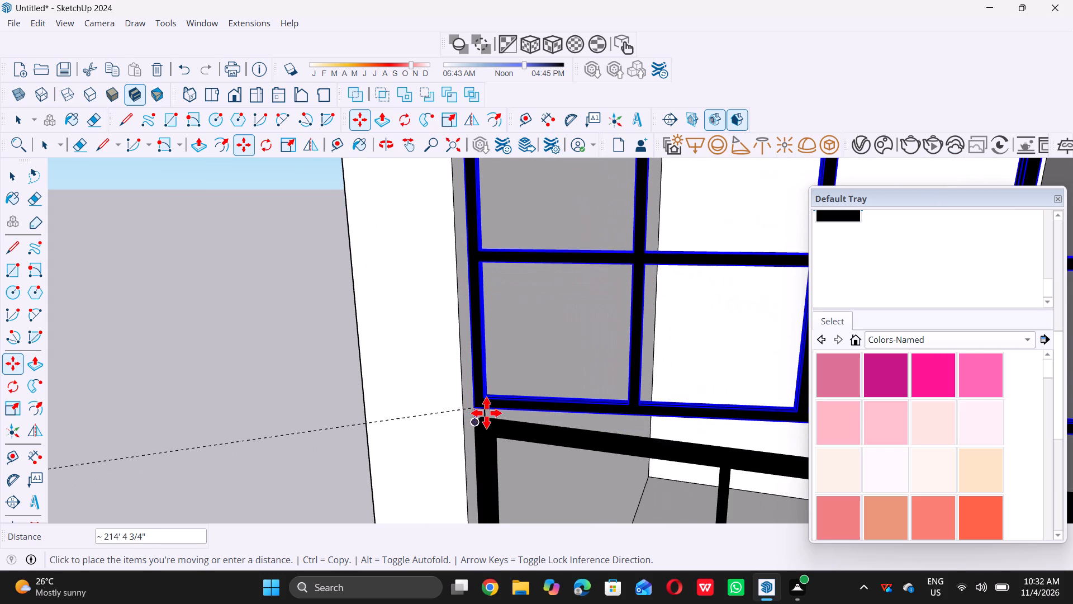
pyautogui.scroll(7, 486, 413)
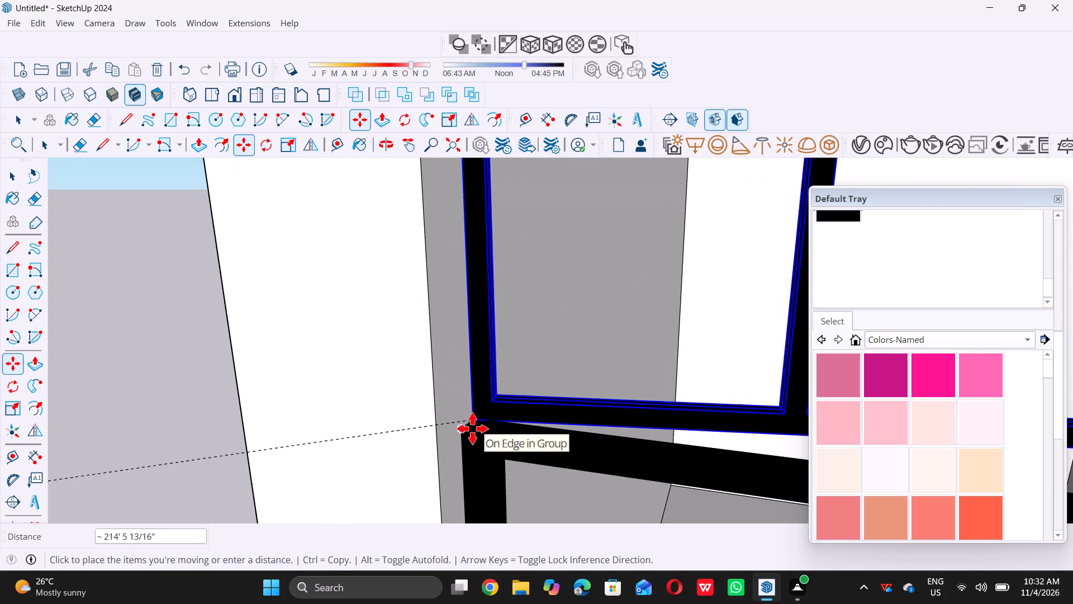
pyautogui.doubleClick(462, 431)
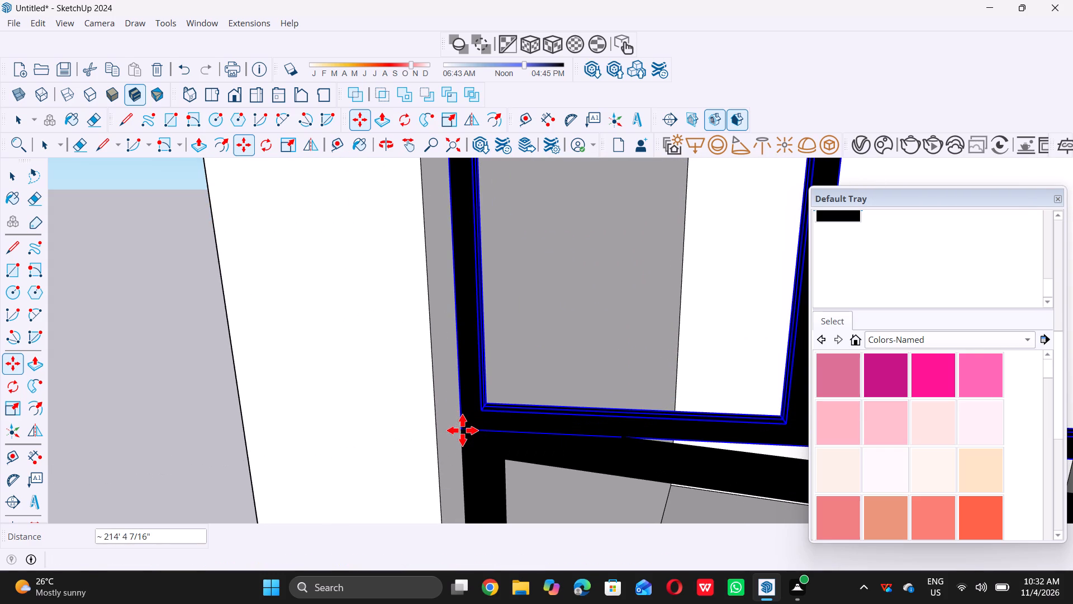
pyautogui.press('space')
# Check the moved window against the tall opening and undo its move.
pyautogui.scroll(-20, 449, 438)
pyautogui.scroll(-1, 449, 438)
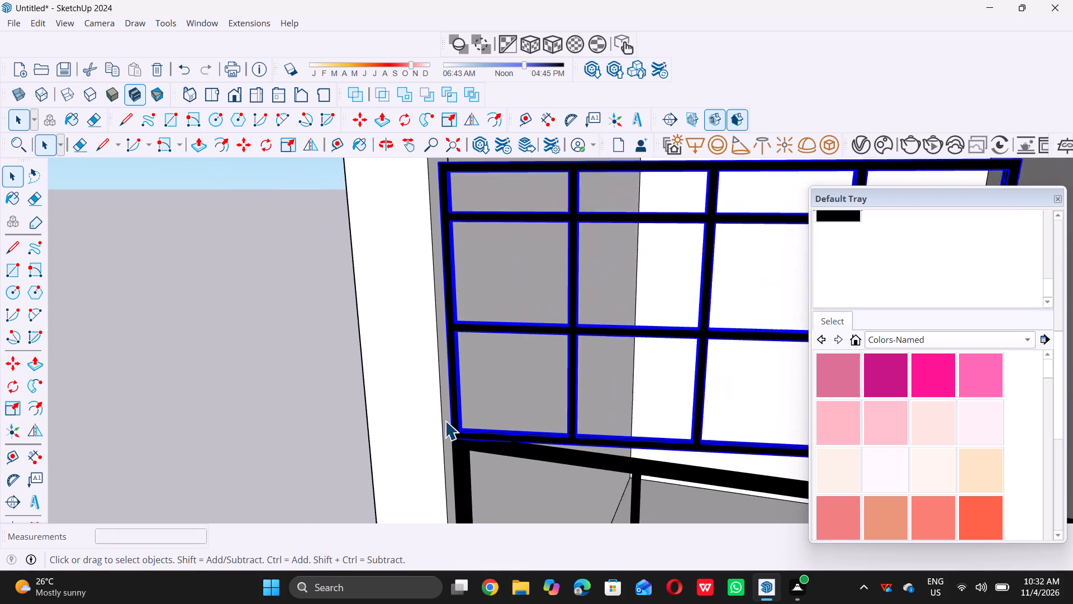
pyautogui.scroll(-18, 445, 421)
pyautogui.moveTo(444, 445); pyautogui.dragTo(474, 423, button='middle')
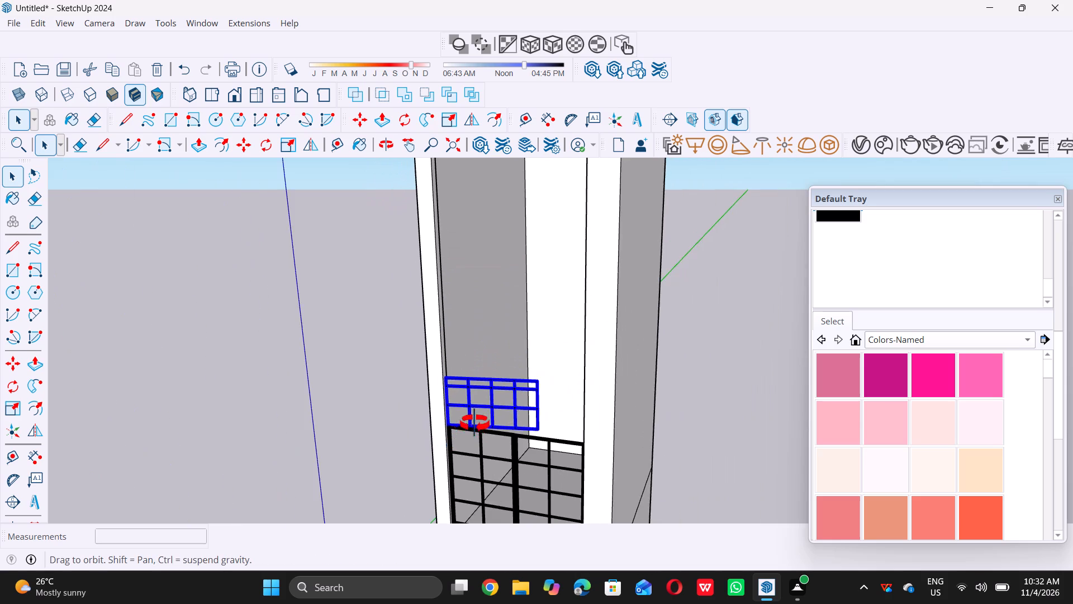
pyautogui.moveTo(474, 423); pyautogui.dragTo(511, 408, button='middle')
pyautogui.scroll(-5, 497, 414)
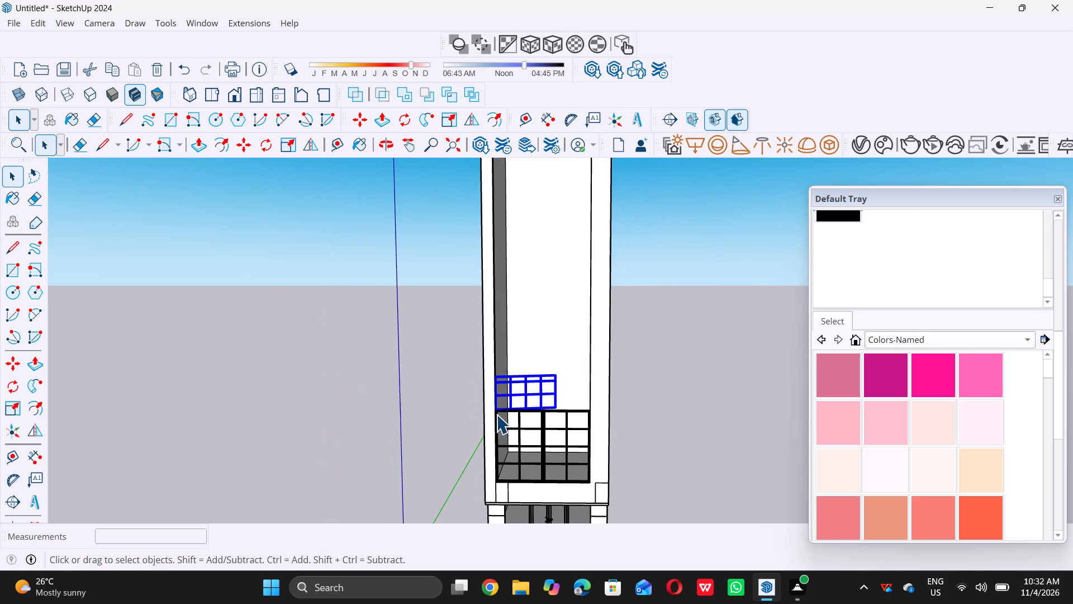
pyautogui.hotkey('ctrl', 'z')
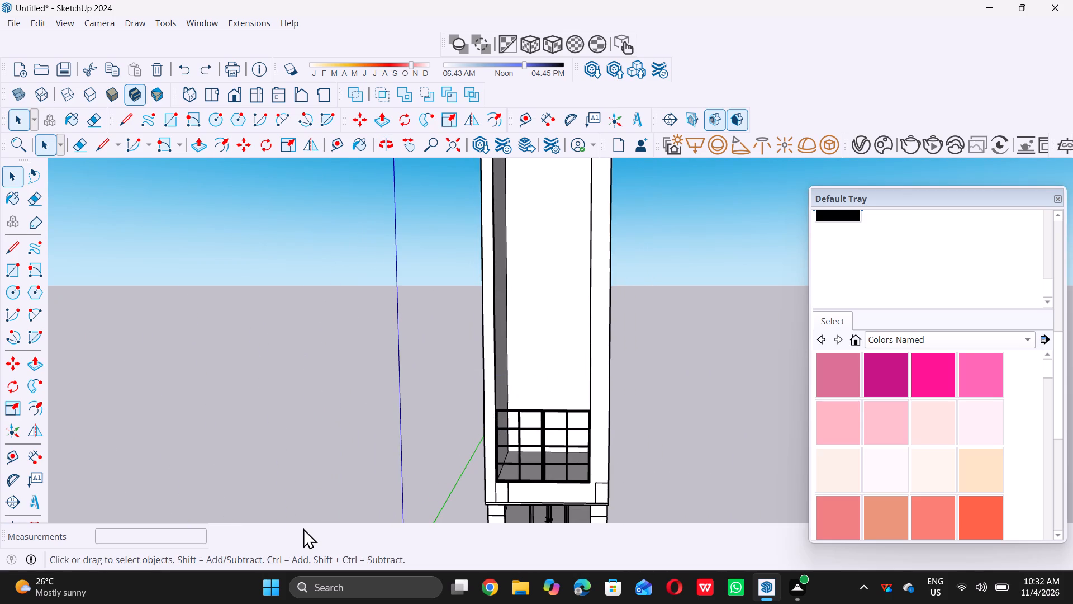
# Undo the scaling and copying of the paired windows, back to one smaller window at the opening's base.
pyautogui.hotkey('ctrl', 'z')
pyautogui.hotkey('ctrl', 'z')
pyautogui.hotkey('ctrl', 'z')
pyautogui.hotkey('ctrl', 'z')
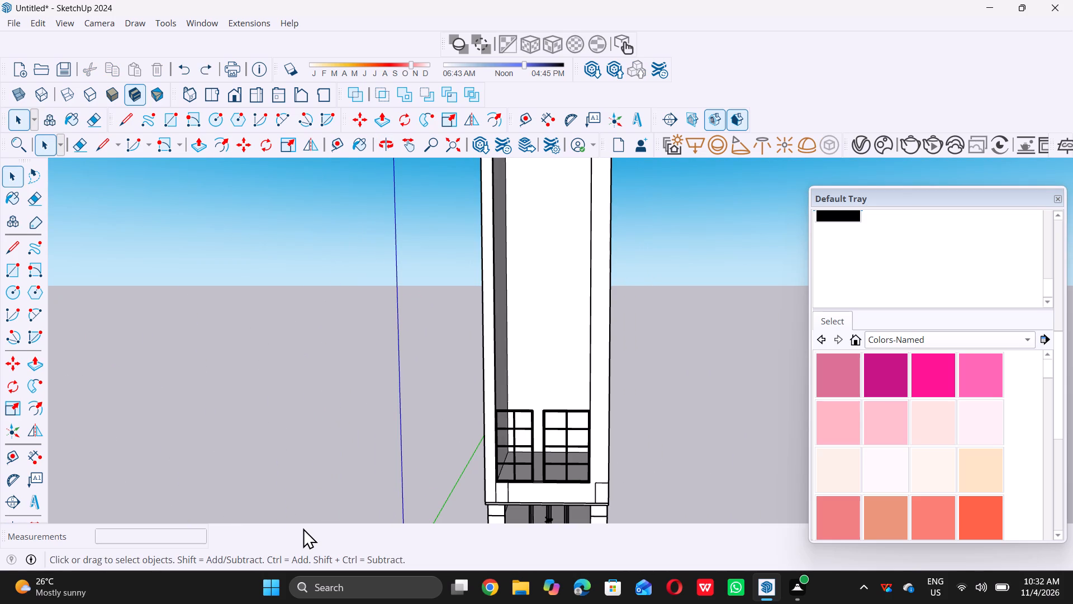
pyautogui.hotkey('ctrl', 'z')
pyautogui.hotkey('ctrl', 'z')
pyautogui.hotkey('ctrl', 'z')
pyautogui.hotkey('ctrl', 'z')
pyautogui.hotkey('ctrl', 'z')
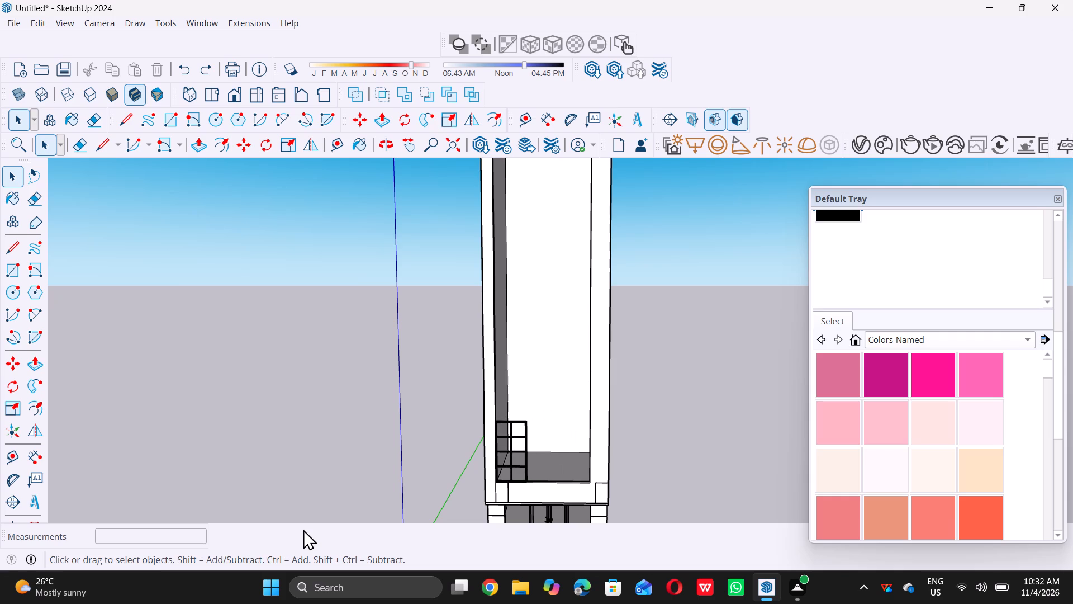
# Undo the editing and placement of the remaining window, back to an empty tall opening, and leave the Zoom tool.
pyautogui.press('z')
pyautogui.hotkey('ctrl', 'z')
pyautogui.hotkey('ctrl', 'z')
pyautogui.hotkey('ctrl', 'z')
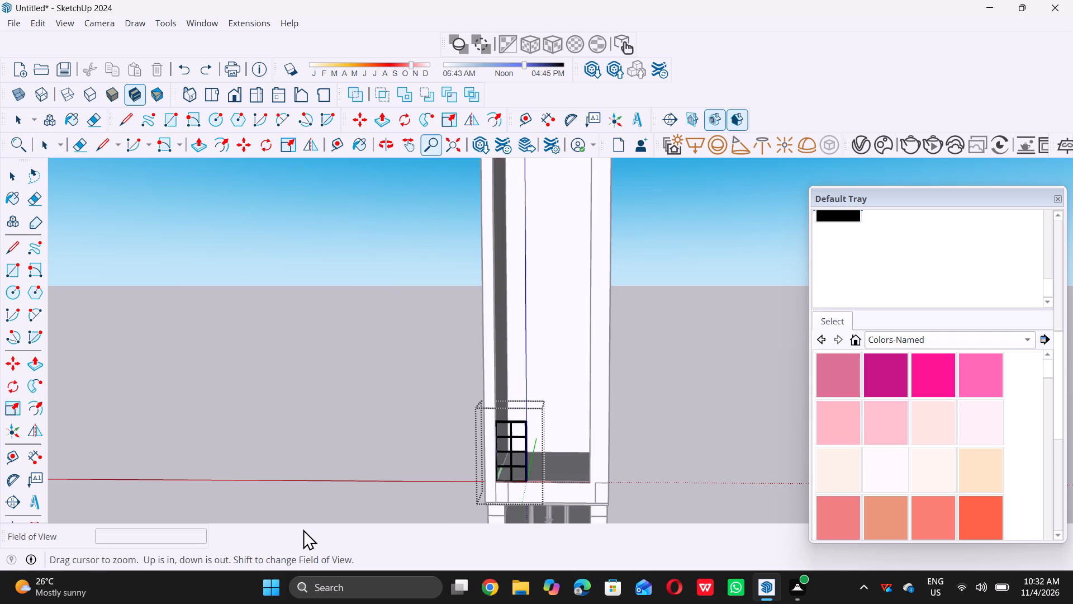
pyautogui.hotkey('ctrl', 'z')
pyautogui.hotkey('ctrl', 'z')
pyautogui.hotkey('ctrl', 'z')
pyautogui.hotkey('ctrl', 'z')
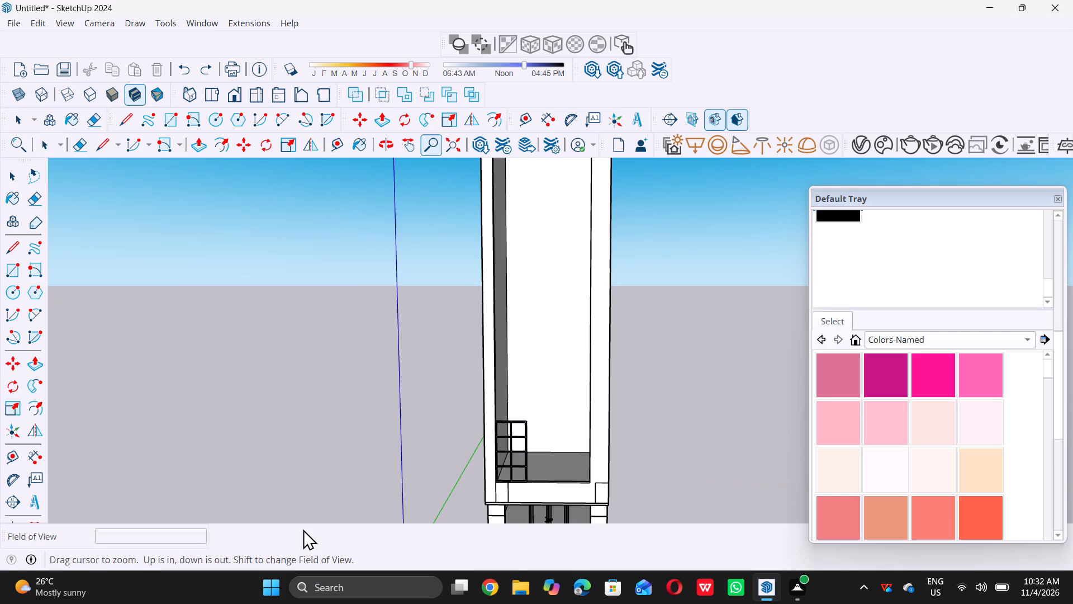
pyautogui.hotkey('ctrl', 'z')
pyautogui.press('space')
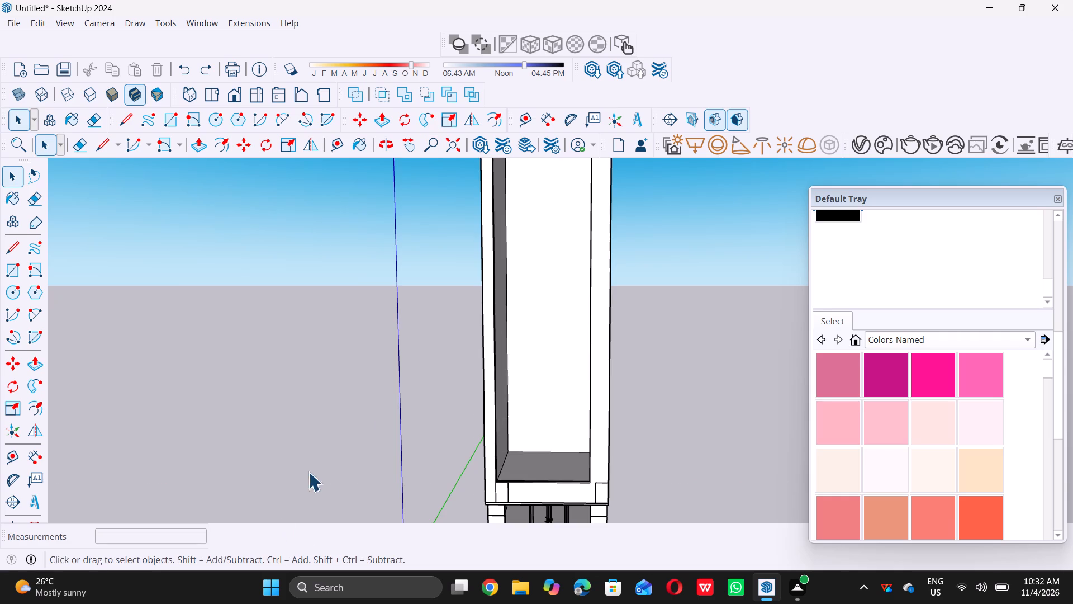
# Keep undoing until the black gridded window standing apart from the building is removed as well.
pyautogui.scroll(-20, 393, 413)
pyautogui.scroll(-1, 393, 413)
pyautogui.scroll(-1, 479, 466)
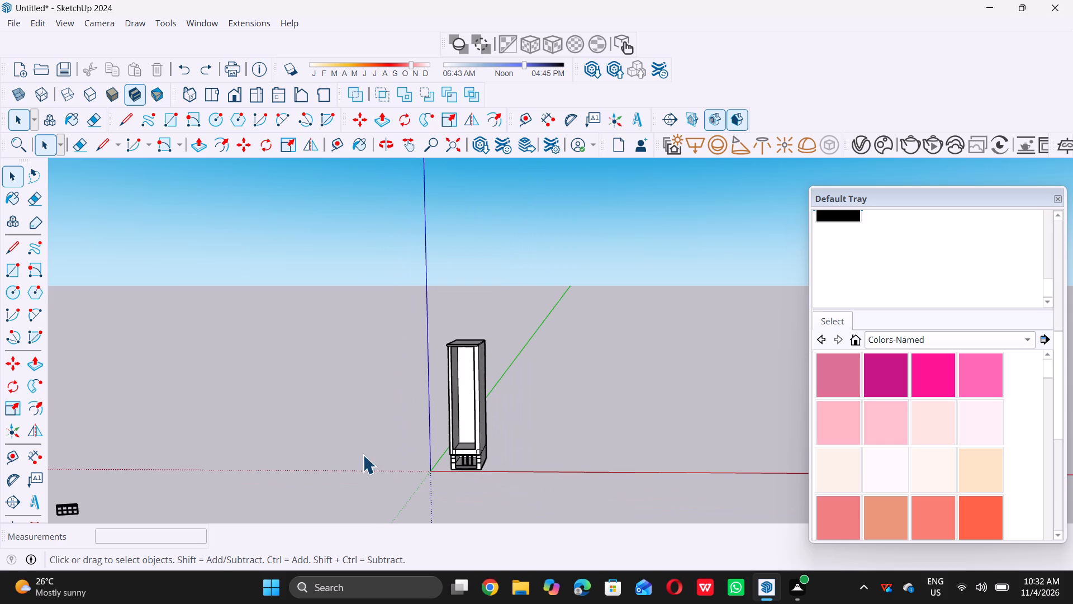
pyautogui.moveTo(363, 455); pyautogui.dragTo(391, 440, button='middle')
pyautogui.middleClick(403, 437)
pyautogui.scroll(-11, 404, 435)
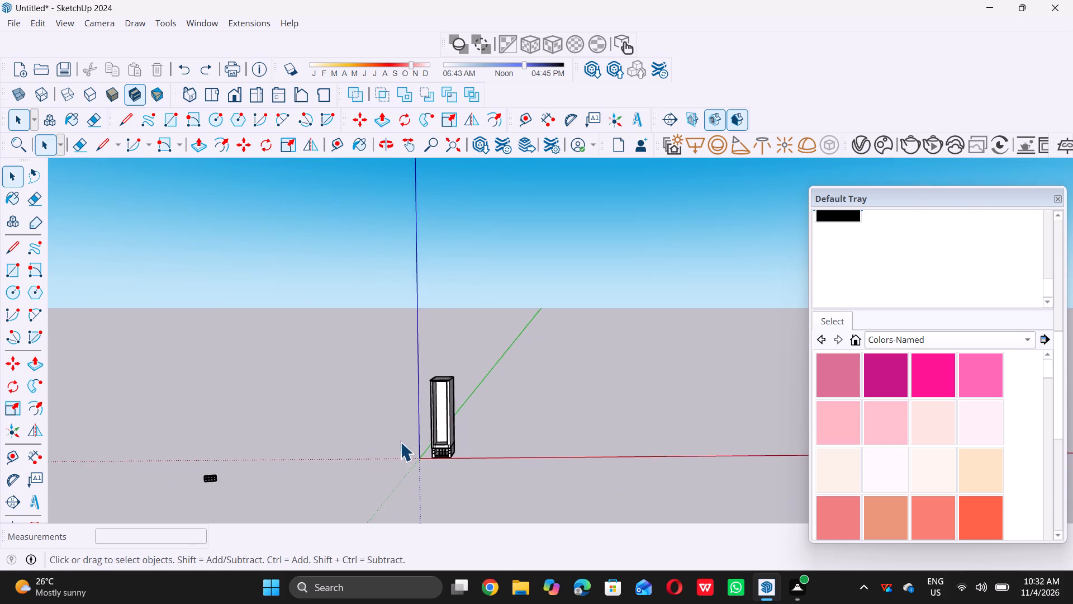
pyautogui.hotkey('ctrl', 'z')
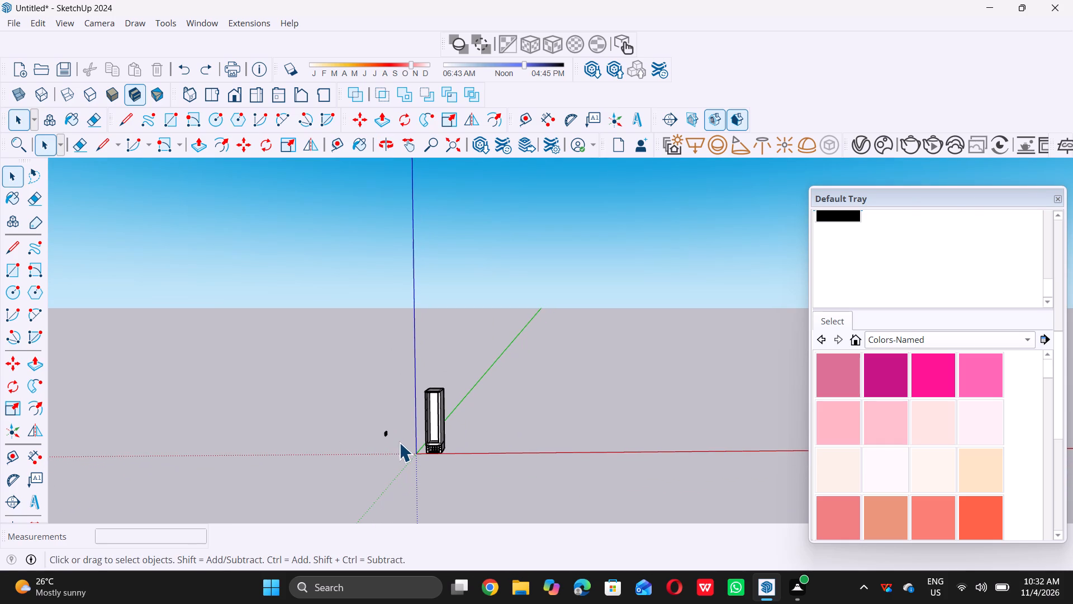
pyautogui.hotkey('ctrl', 'z')
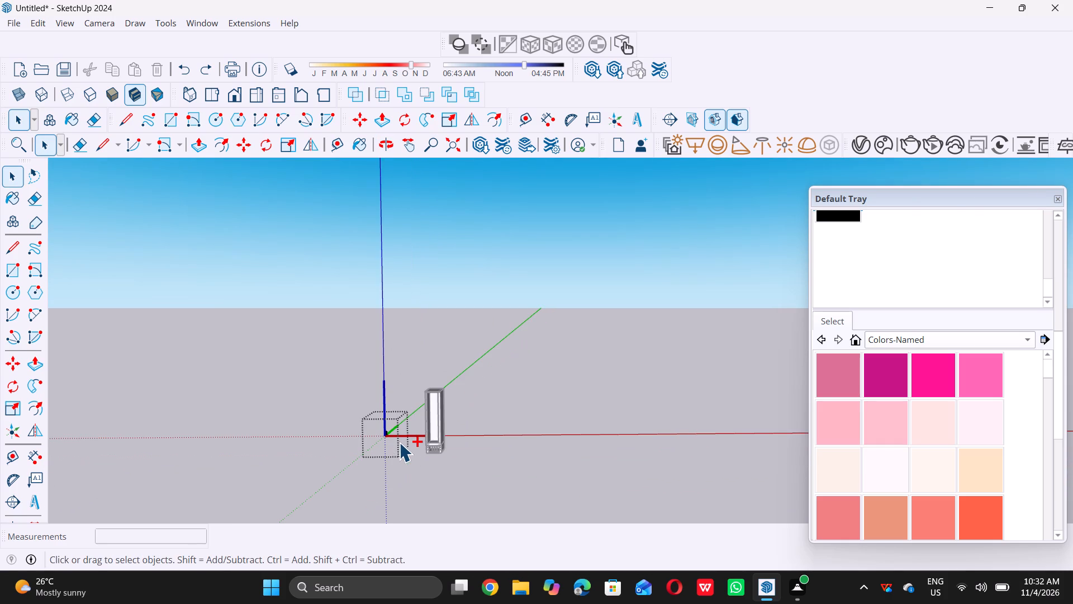
pyautogui.hotkey('ctrl', 'z')
pyautogui.hotkey('ctrl', 'z')
pyautogui.hotkey('ctrl', 'z')
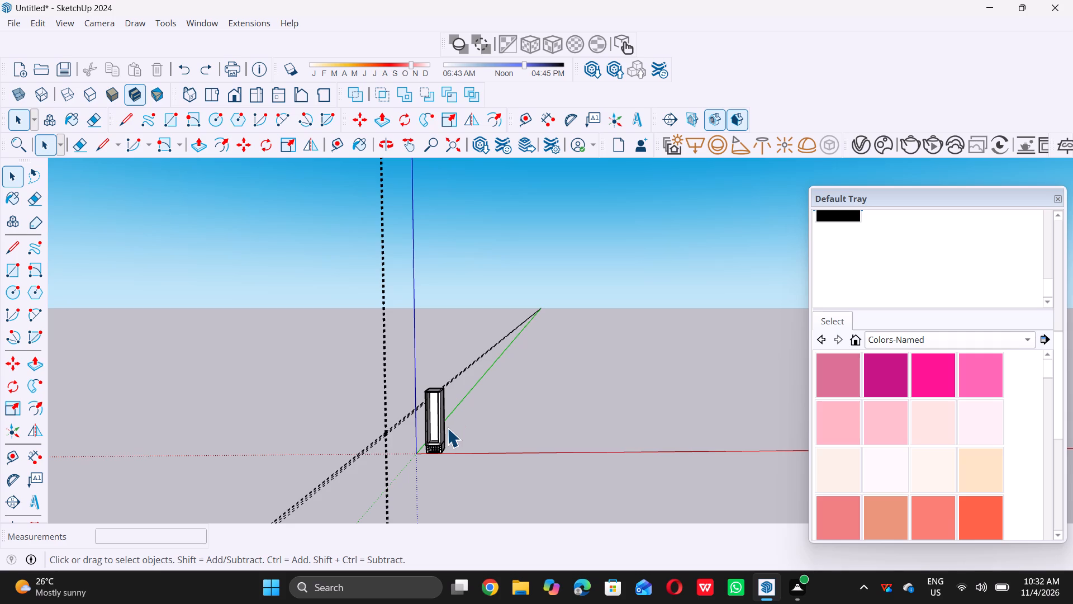
# Examine the building's front and the empty tall opening, up close beneath the overhanging roof slab.
pyautogui.scroll(7, 438, 425)
pyautogui.moveTo(429, 452); pyautogui.dragTo(456, 450, button='middle')
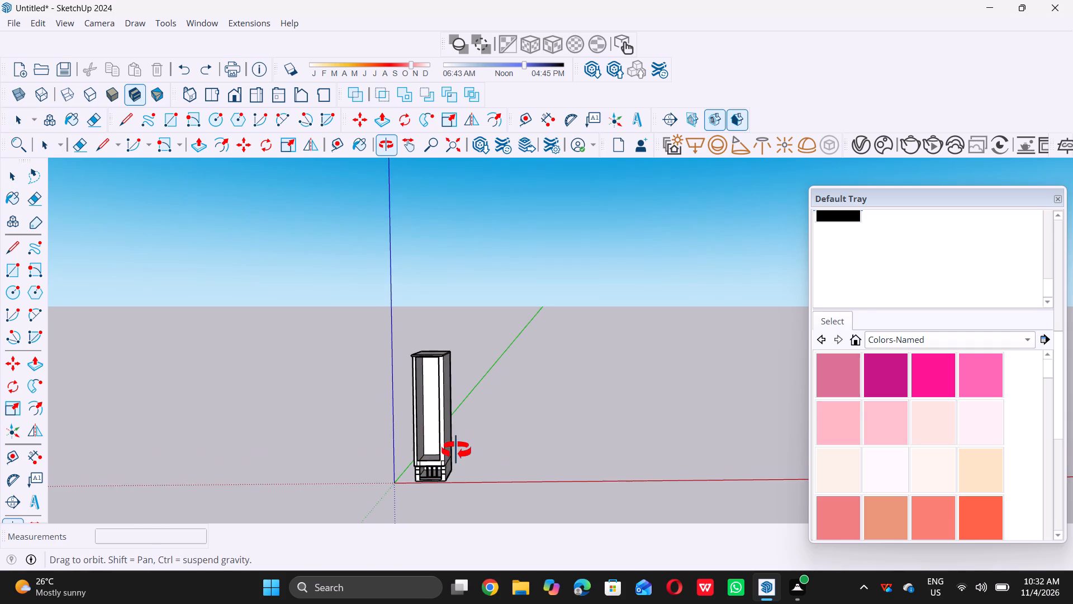
pyautogui.moveTo(456, 450); pyautogui.dragTo(467, 424, button='middle')
pyautogui.scroll(5, 440, 484)
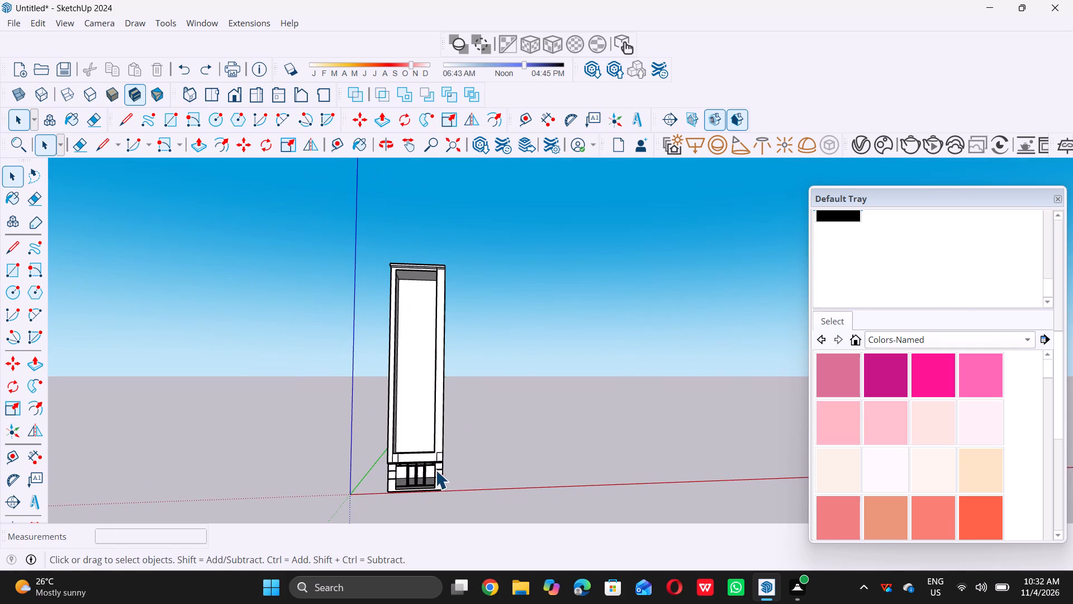
pyautogui.scroll(-1, 438, 397)
pyautogui.moveTo(433, 399); pyautogui.dragTo(419, 407, button='middle')
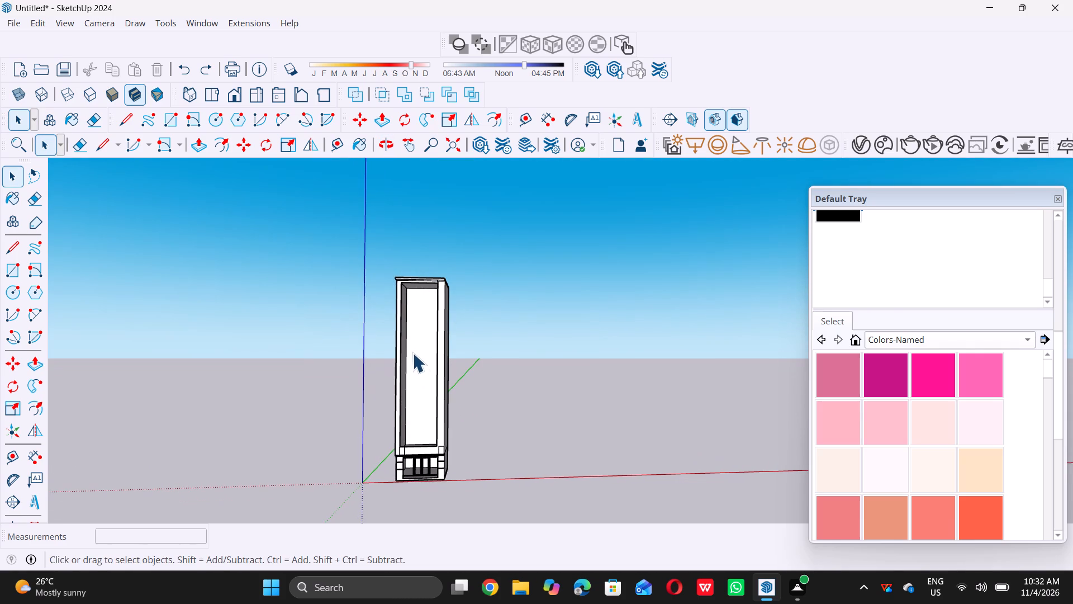
pyautogui.middleClick(421, 356)
pyautogui.scroll(1, 425, 357)
pyautogui.scroll(3, 405, 287)
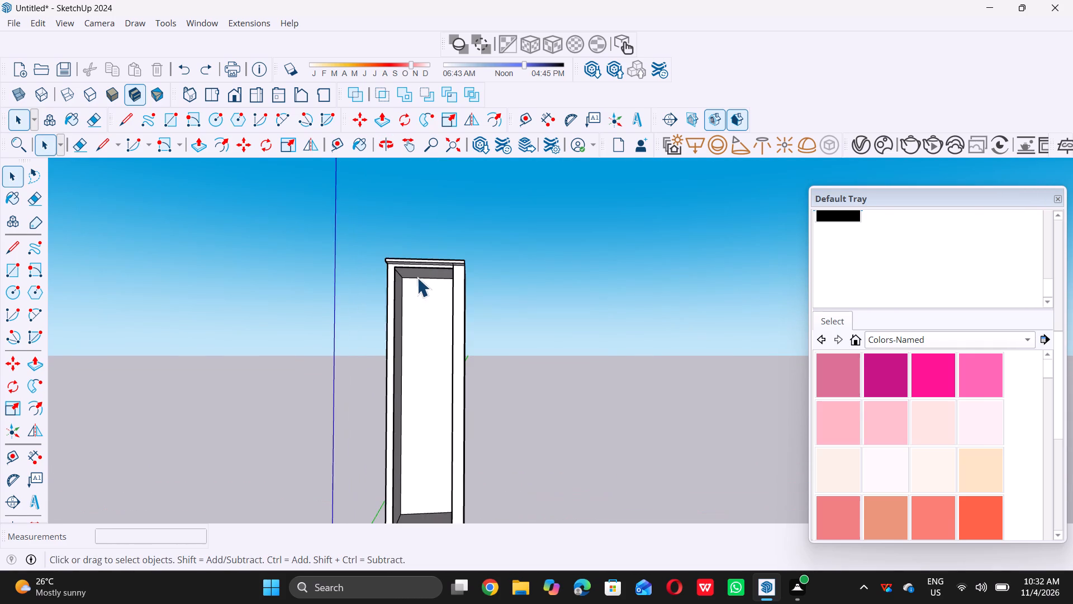
pyautogui.scroll(8, 417, 277)
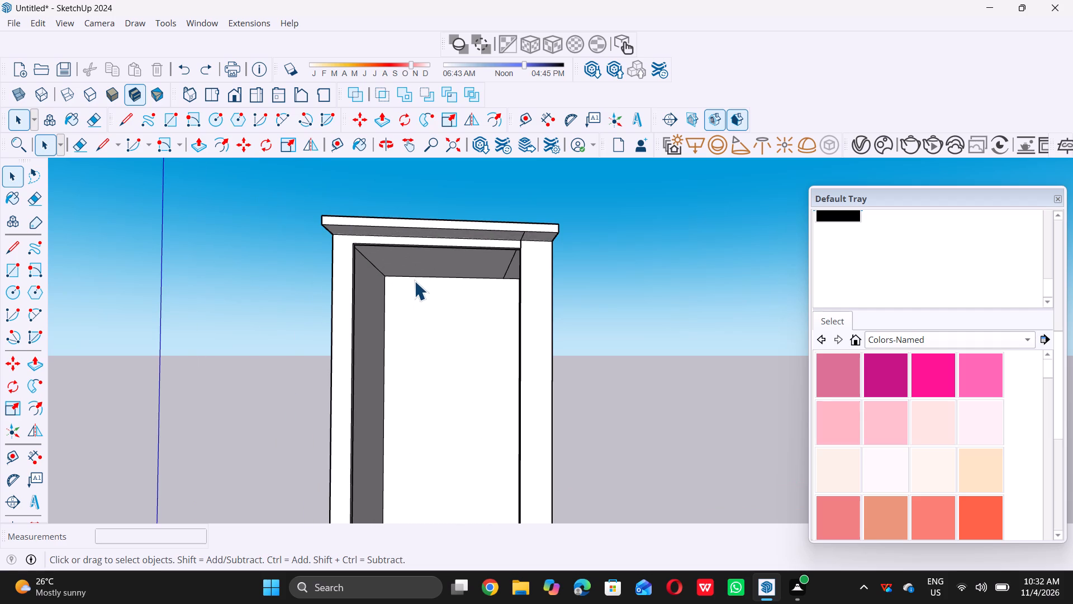
# Draw a rectangle of about 69' 3" by 15' 3" across the tall front opening, from its upper corner to the opposite lower corner.
pyautogui.press('r')
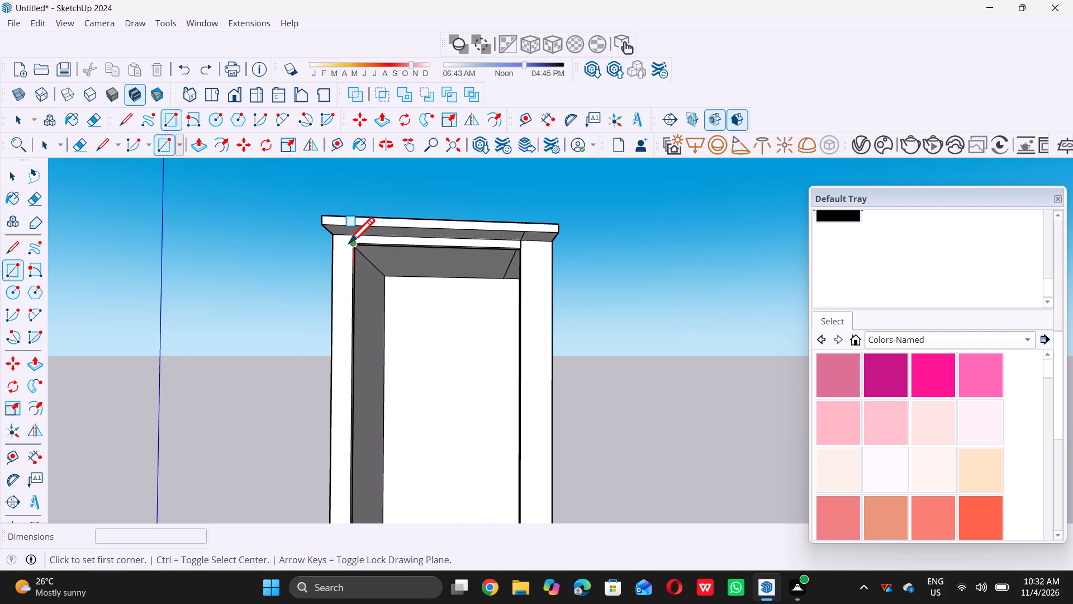
pyautogui.click(357, 246)
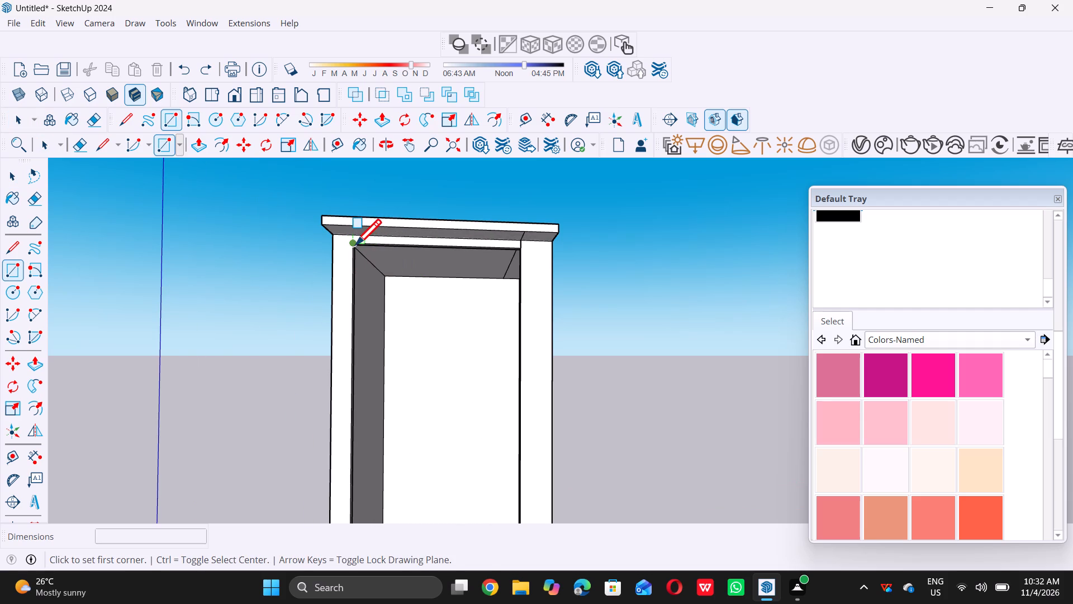
pyautogui.scroll(-20, 355, 244)
pyautogui.scroll(-4, 355, 244)
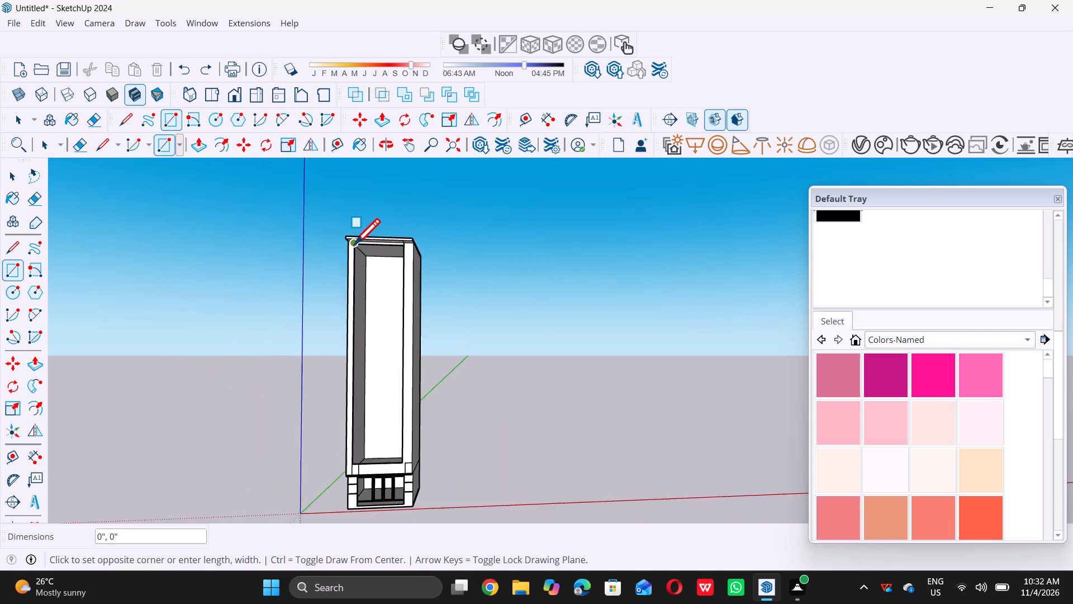
pyautogui.scroll(12, 386, 382)
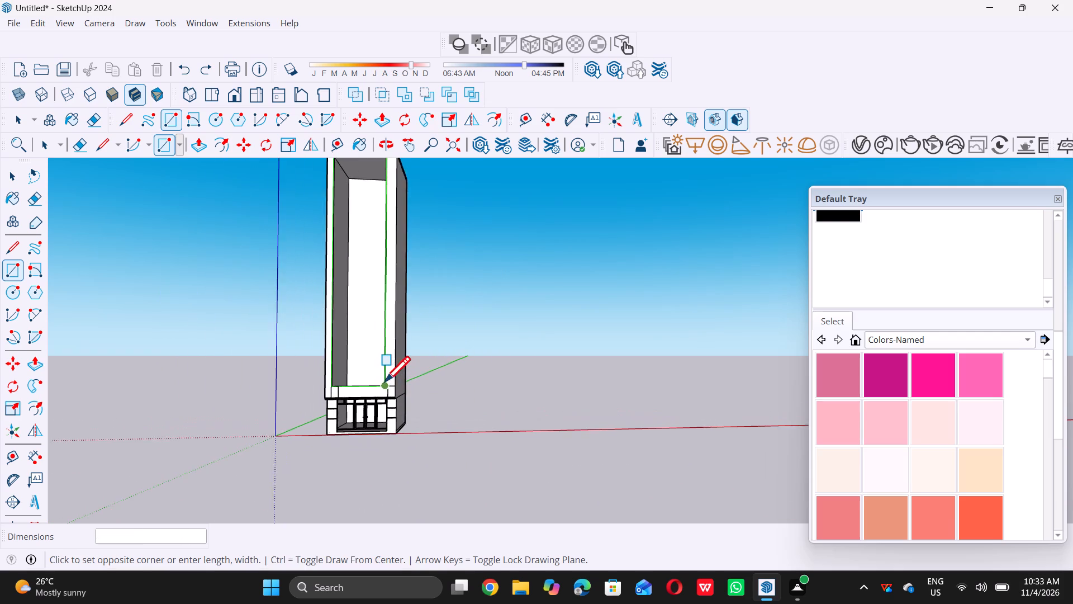
pyautogui.scroll(6, 384, 381)
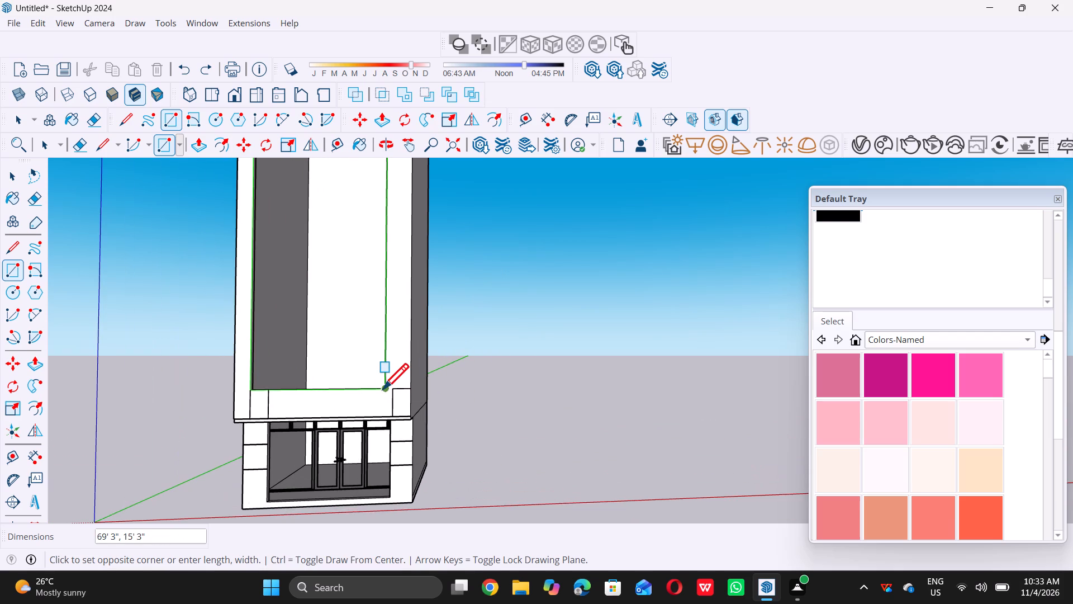
pyautogui.click(383, 389)
pyautogui.press('space')
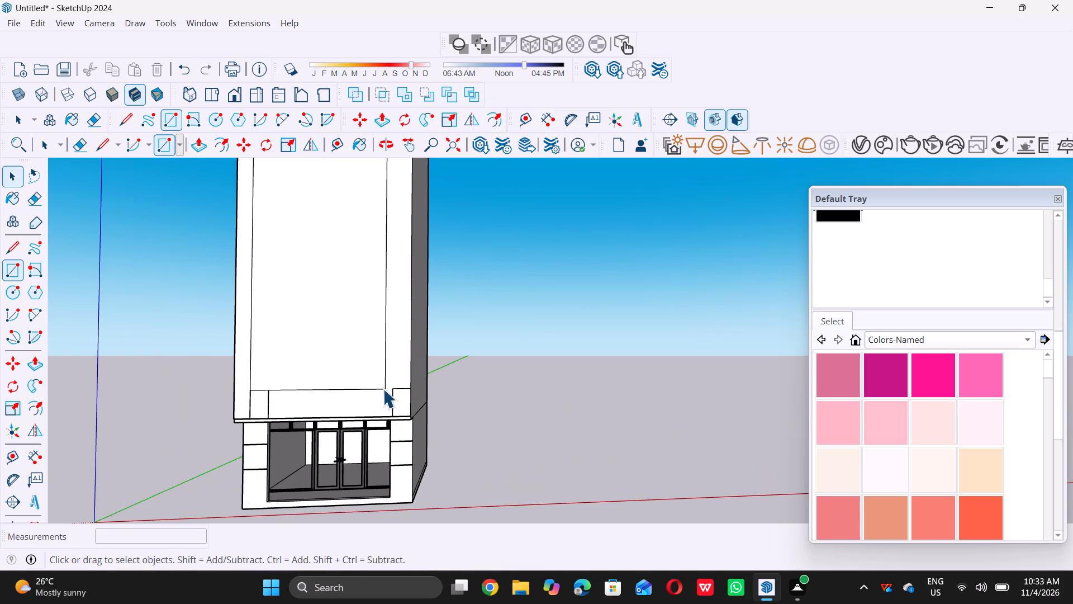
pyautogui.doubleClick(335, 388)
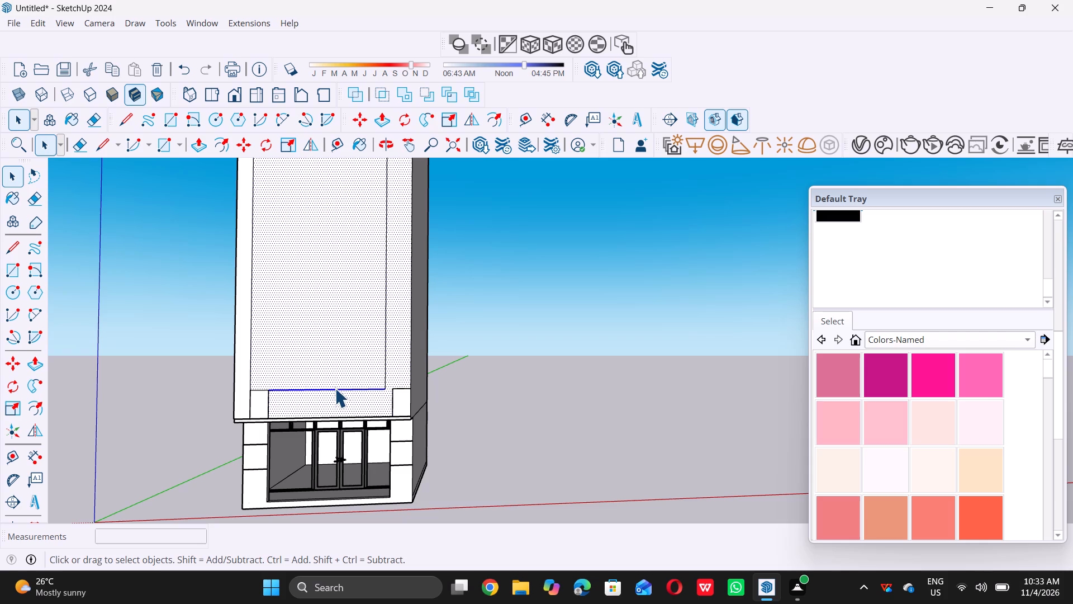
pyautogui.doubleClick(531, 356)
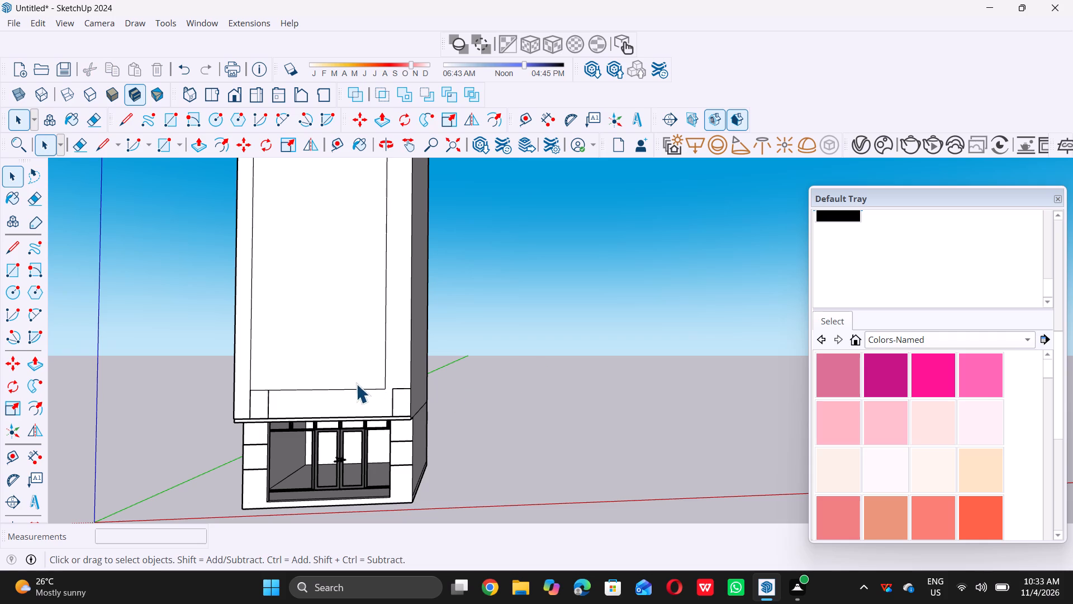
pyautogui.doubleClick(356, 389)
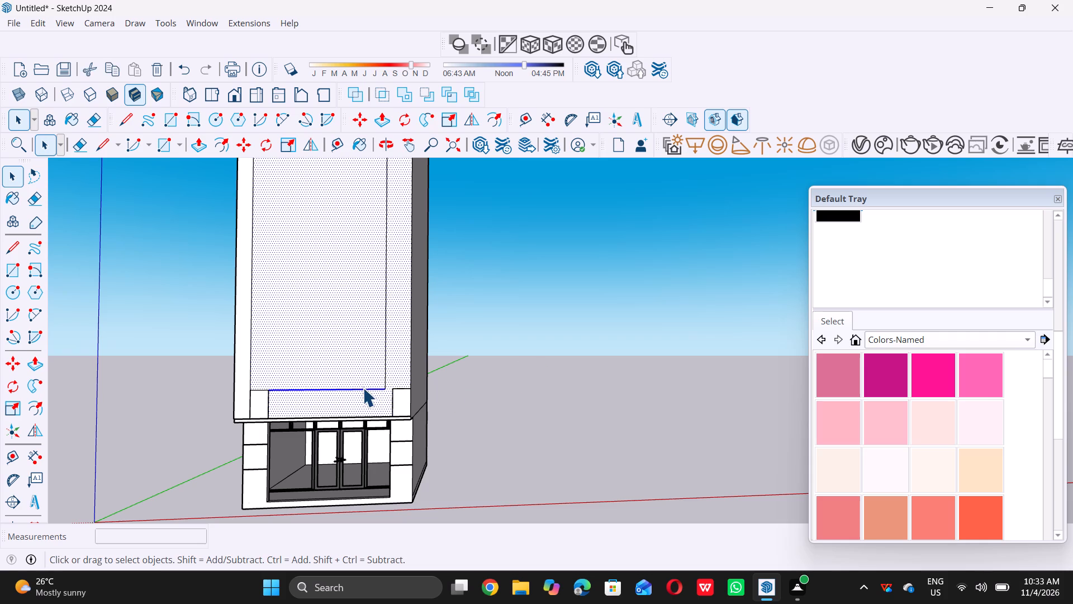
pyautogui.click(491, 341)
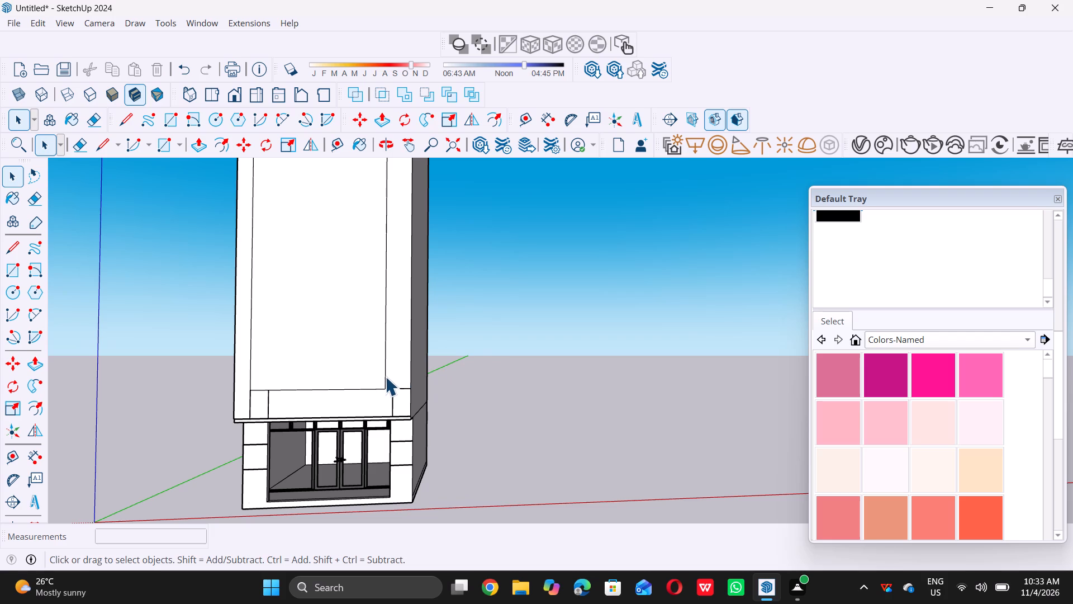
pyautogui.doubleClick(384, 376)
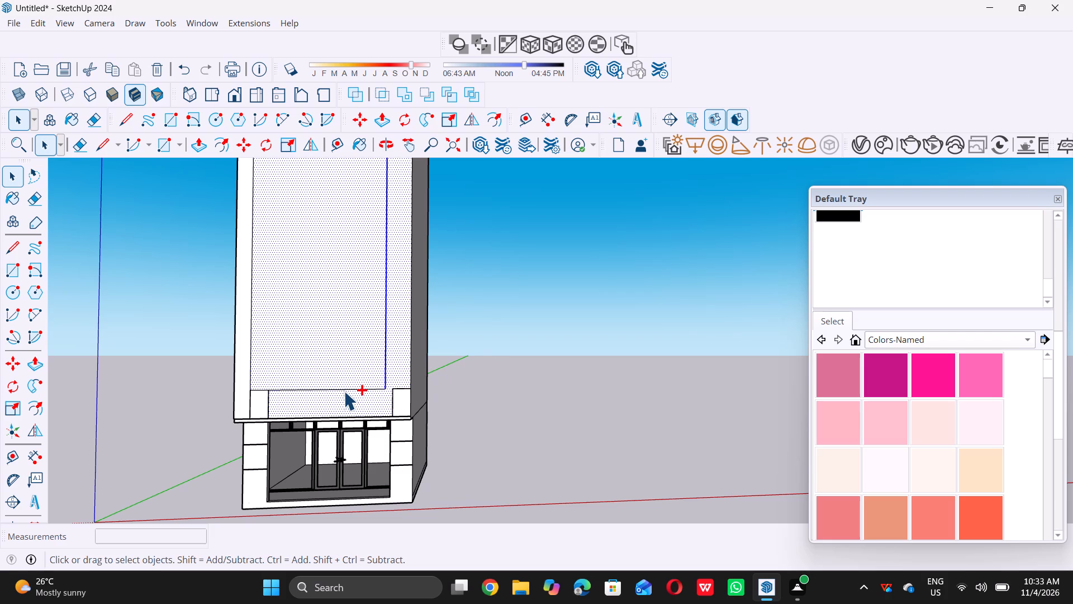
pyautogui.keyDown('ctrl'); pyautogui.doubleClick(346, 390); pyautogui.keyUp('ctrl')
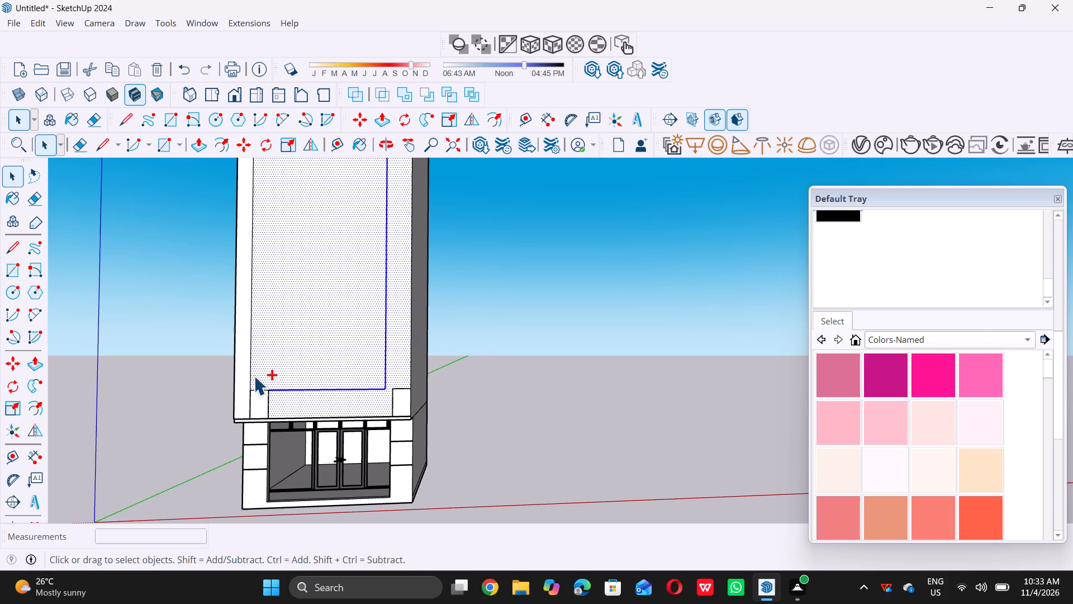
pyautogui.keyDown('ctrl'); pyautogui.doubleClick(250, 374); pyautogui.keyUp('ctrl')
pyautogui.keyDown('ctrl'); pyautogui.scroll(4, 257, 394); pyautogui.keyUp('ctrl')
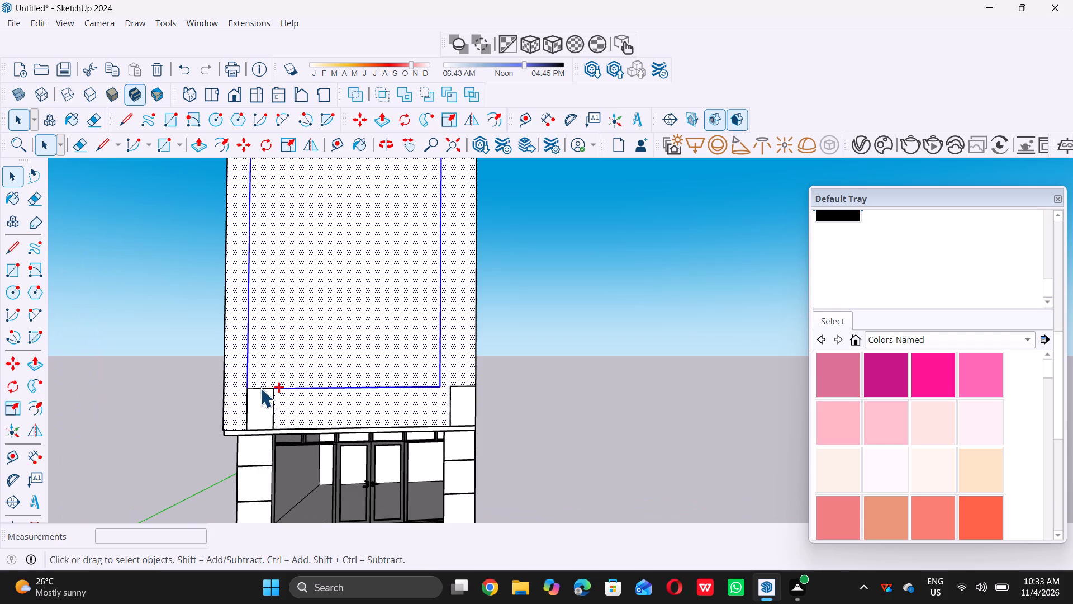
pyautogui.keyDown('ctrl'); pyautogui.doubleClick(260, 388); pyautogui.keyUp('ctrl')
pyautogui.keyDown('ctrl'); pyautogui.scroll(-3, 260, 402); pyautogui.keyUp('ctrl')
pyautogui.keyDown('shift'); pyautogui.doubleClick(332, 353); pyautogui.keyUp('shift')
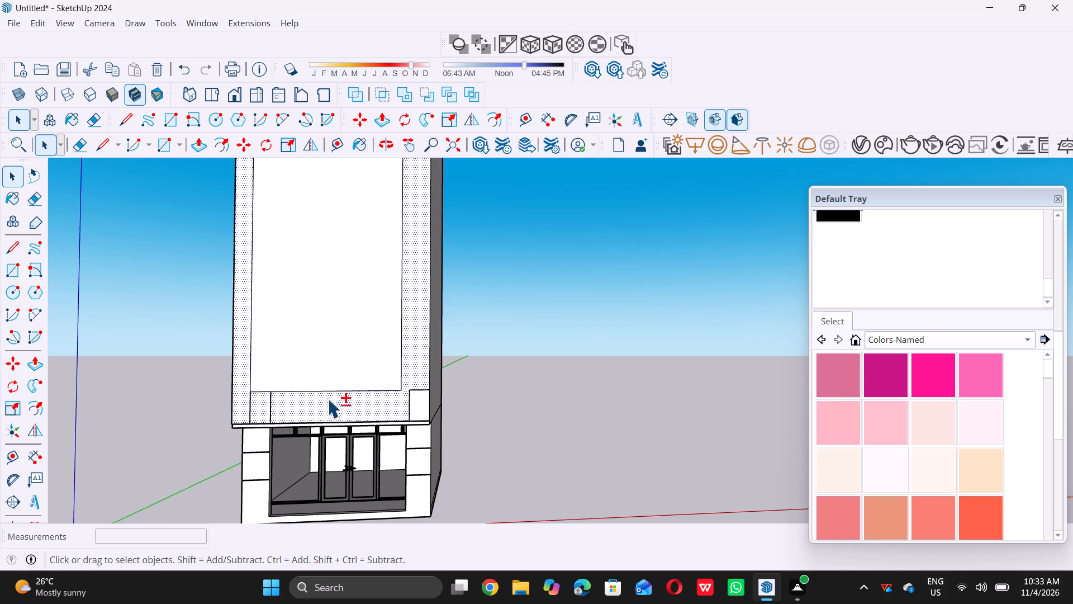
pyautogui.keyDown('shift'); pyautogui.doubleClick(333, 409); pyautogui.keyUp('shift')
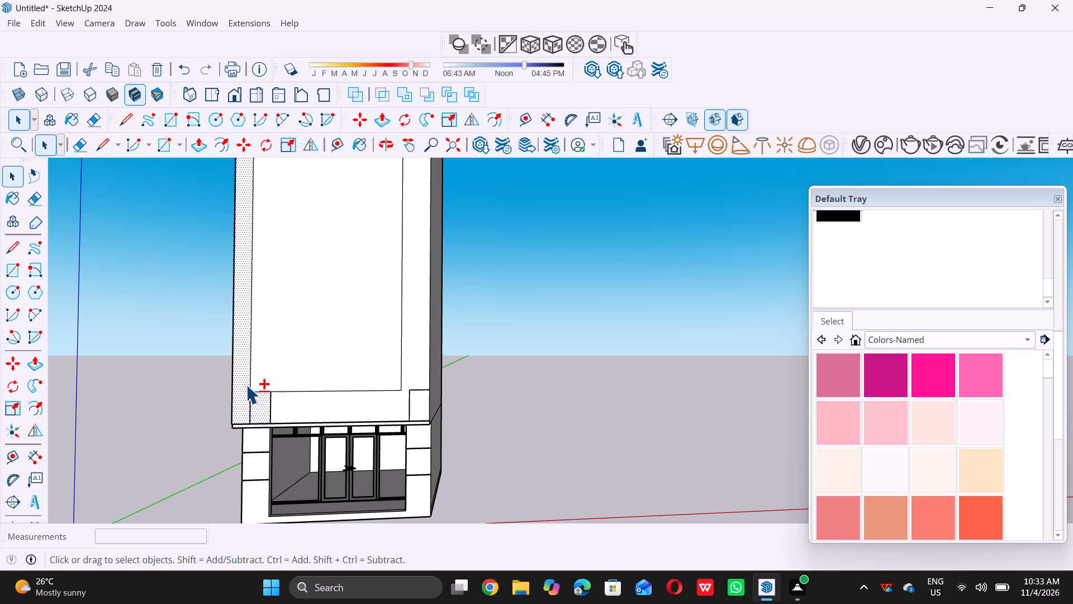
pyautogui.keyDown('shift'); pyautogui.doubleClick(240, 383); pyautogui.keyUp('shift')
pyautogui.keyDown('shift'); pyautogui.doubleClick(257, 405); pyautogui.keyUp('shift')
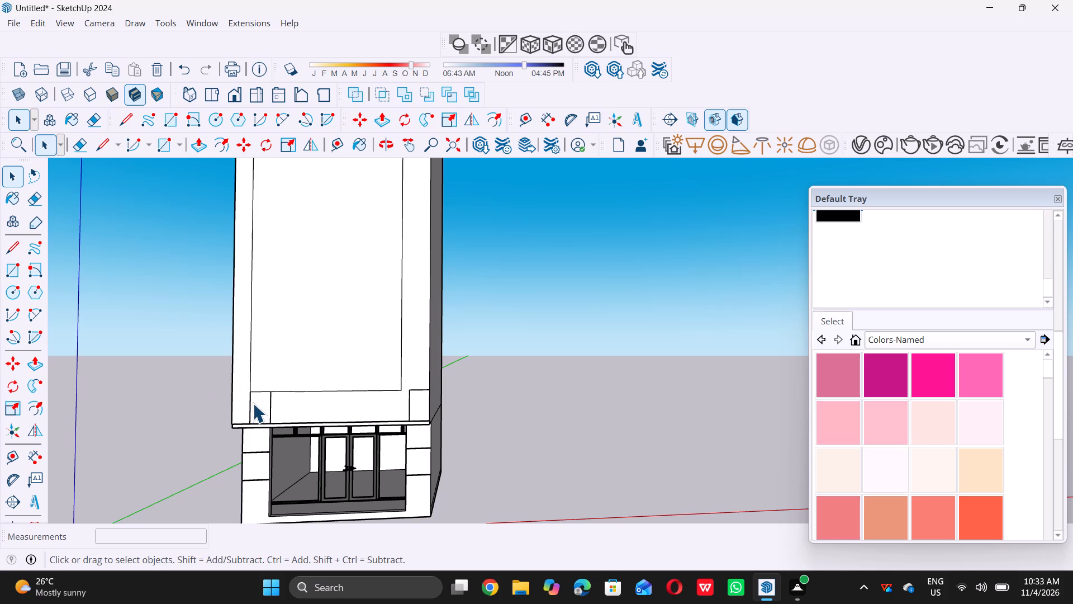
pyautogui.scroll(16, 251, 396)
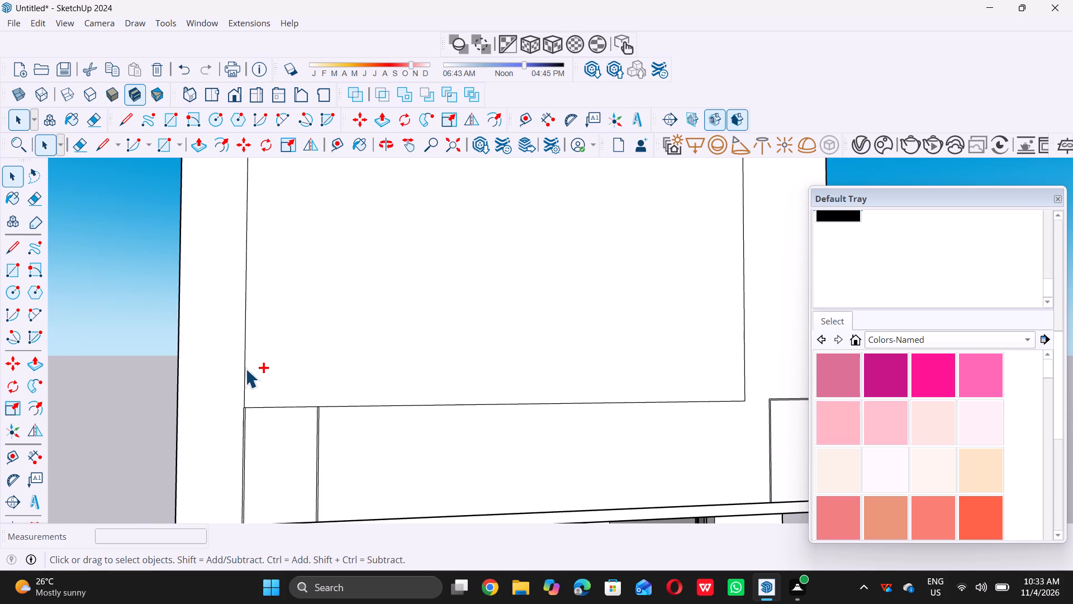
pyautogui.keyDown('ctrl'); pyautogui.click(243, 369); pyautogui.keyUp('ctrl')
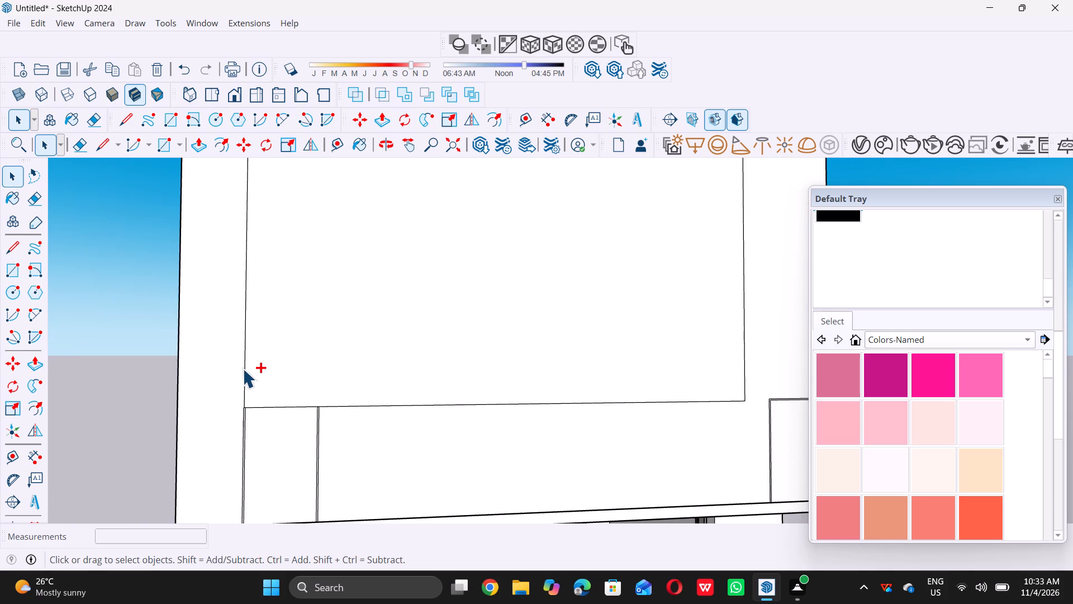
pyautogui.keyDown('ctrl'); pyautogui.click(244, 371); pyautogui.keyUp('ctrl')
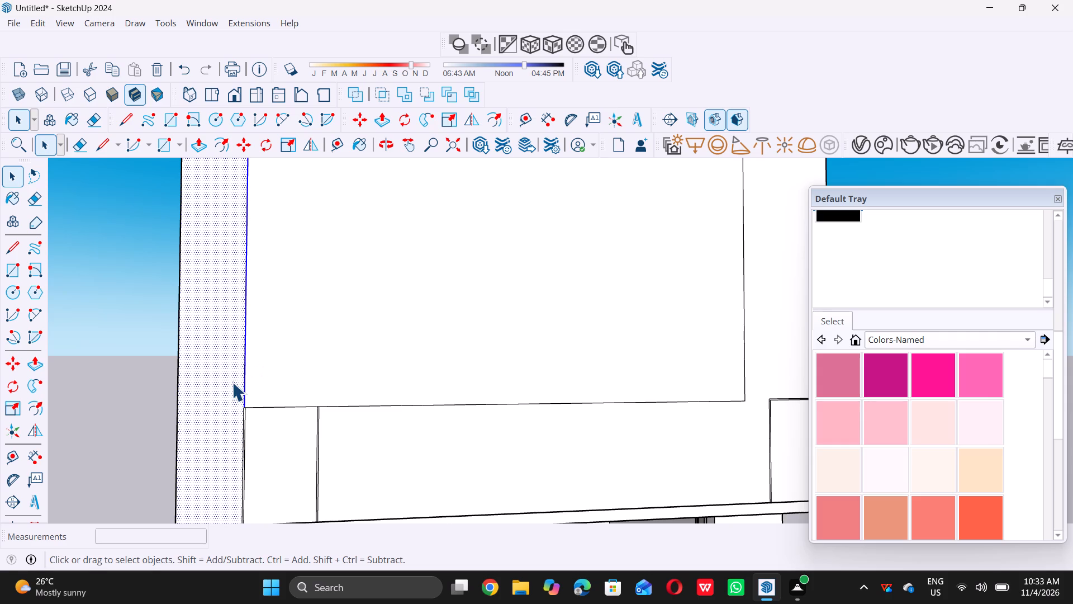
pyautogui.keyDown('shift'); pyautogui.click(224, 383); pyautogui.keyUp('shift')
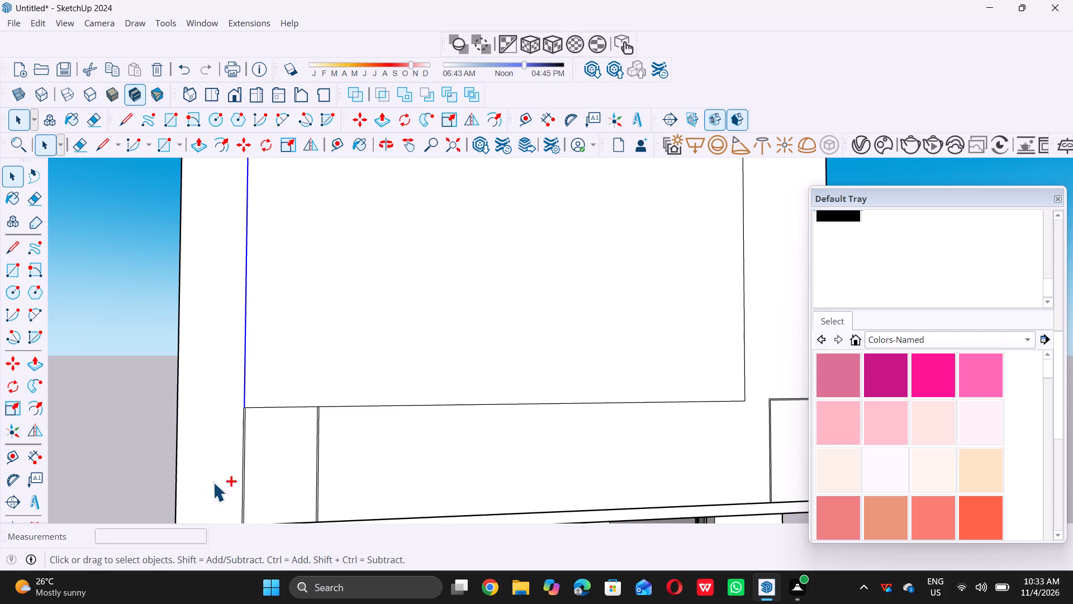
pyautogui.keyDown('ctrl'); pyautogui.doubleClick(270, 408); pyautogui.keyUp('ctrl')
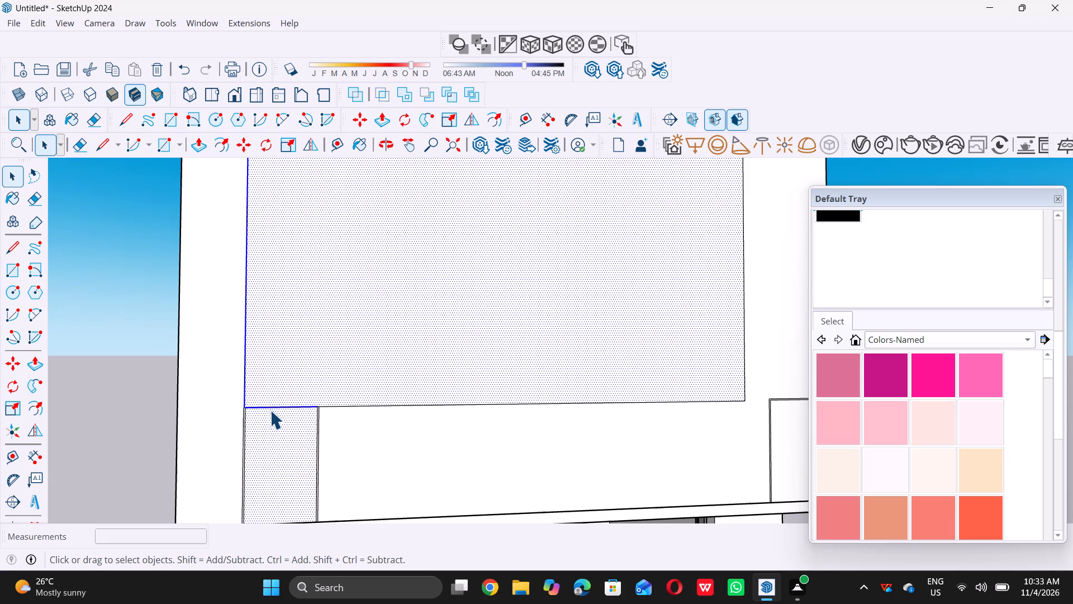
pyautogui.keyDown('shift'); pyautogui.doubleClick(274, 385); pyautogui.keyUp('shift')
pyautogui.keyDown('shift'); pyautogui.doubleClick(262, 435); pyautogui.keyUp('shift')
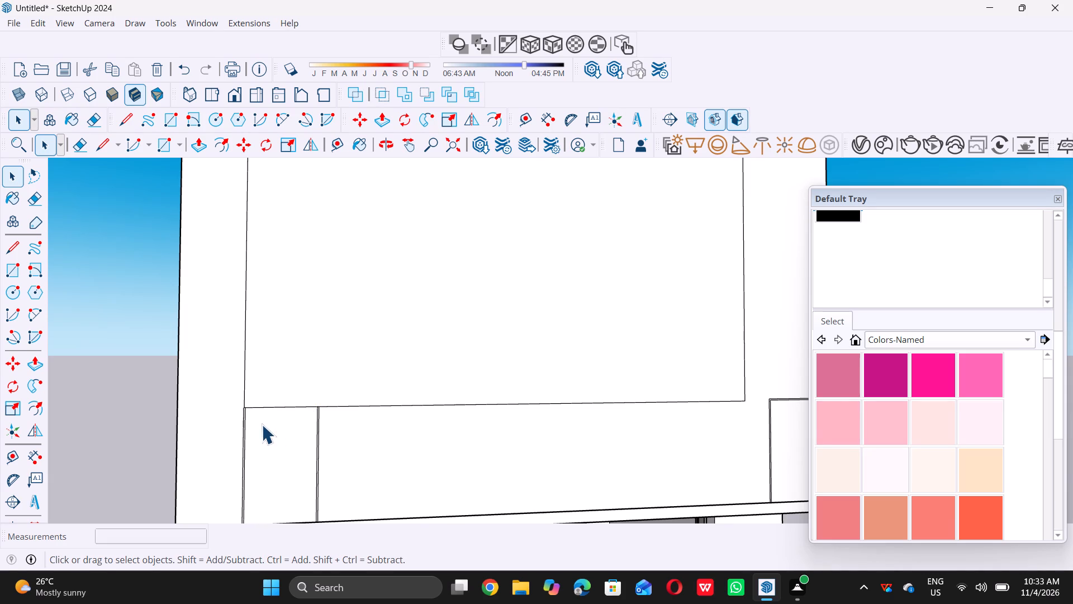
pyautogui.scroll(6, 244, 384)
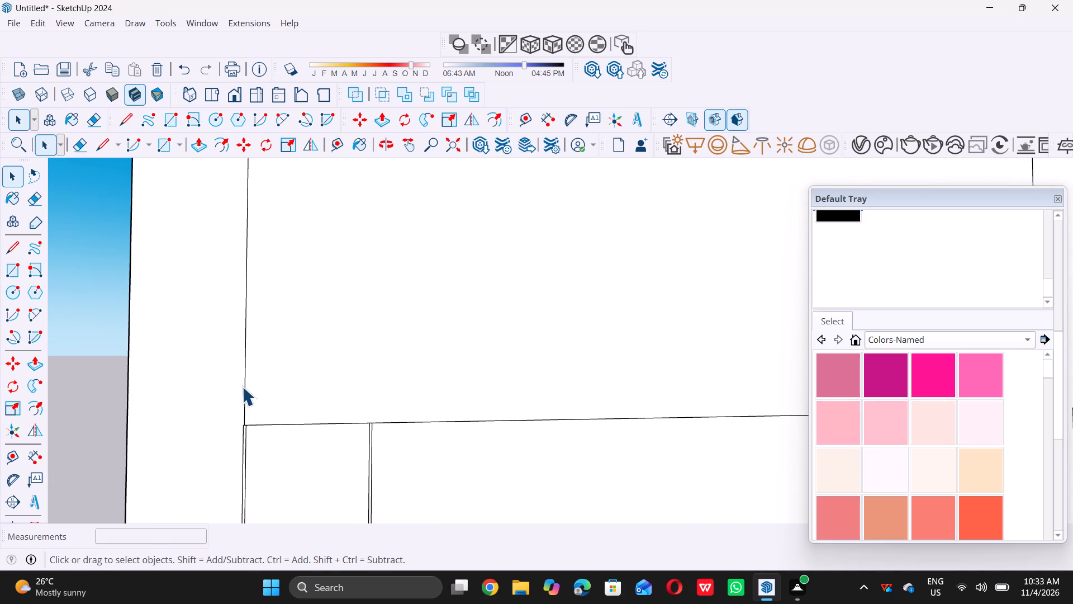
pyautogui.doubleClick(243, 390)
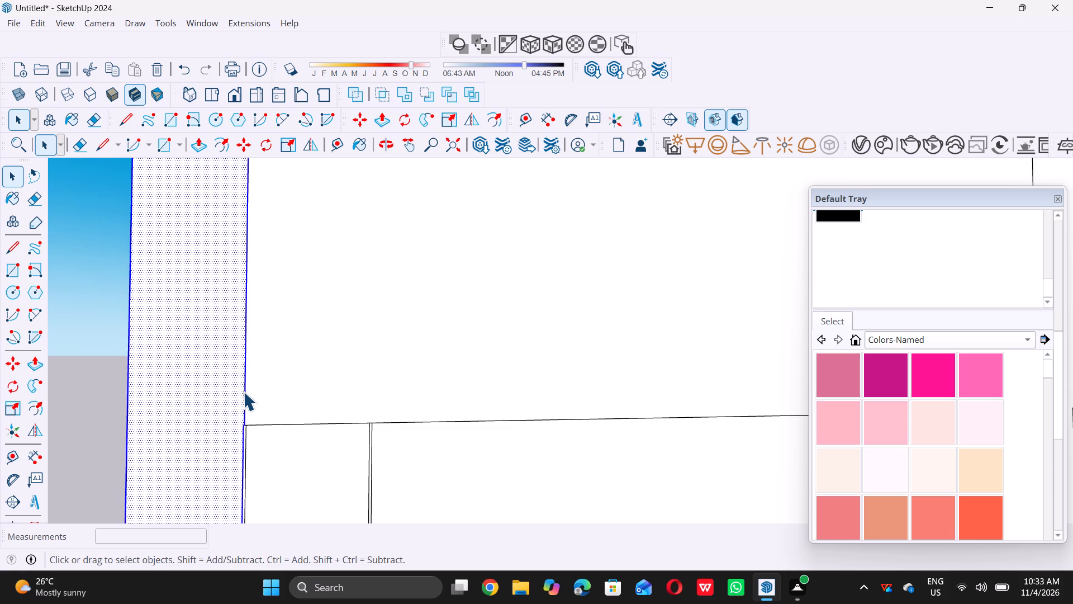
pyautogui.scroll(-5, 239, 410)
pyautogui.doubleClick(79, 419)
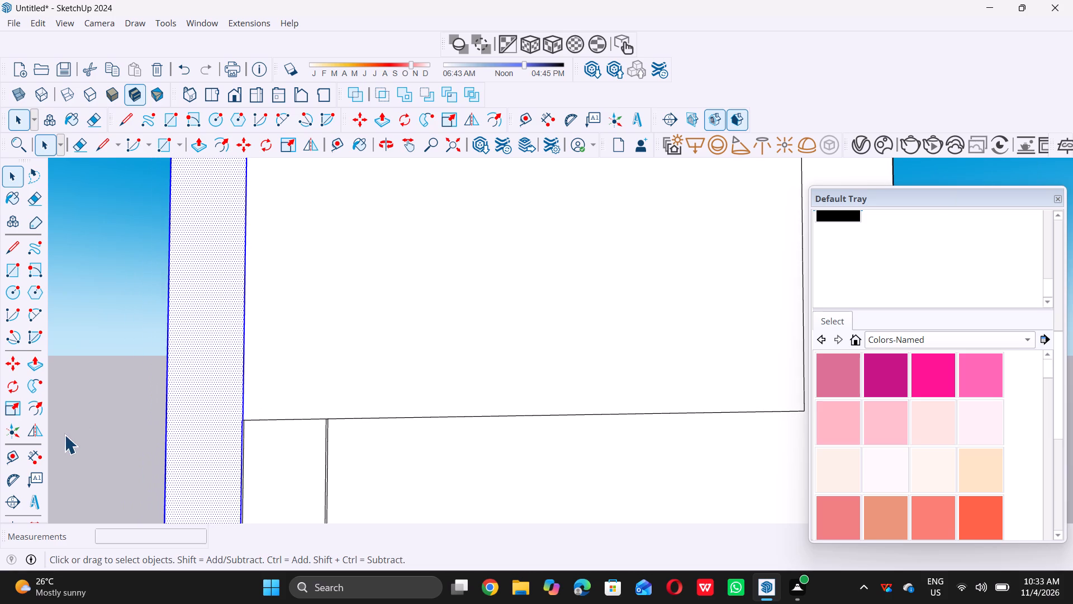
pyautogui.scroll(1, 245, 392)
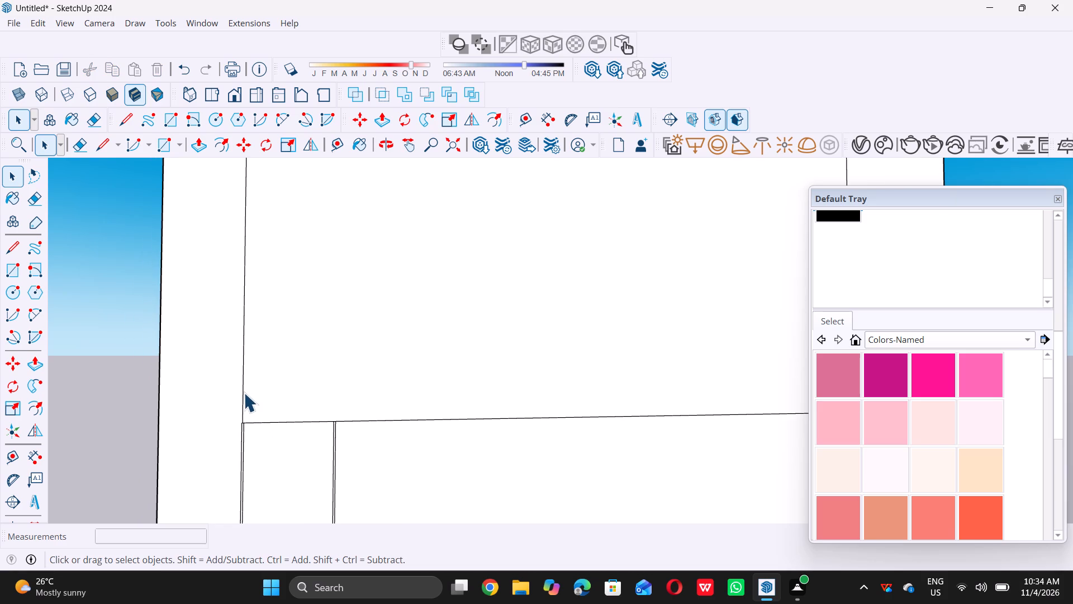
# Copy the front panel's left vertical edge and both segments of its bottom edge to open space on the building's right.
pyautogui.click(242, 396)
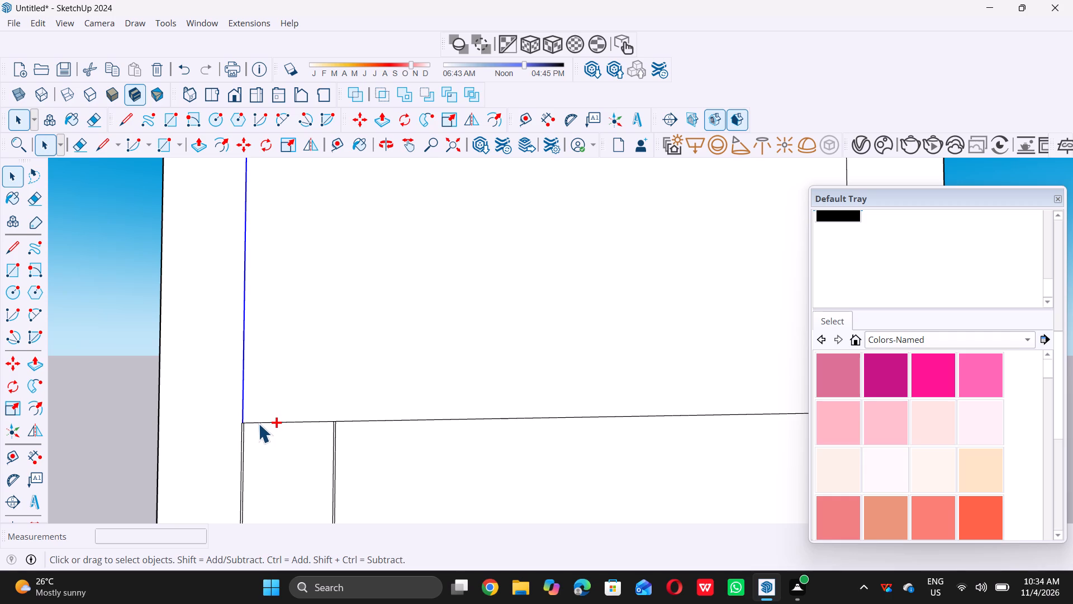
pyautogui.keyDown('ctrl'); pyautogui.click(258, 423); pyautogui.keyUp('ctrl')
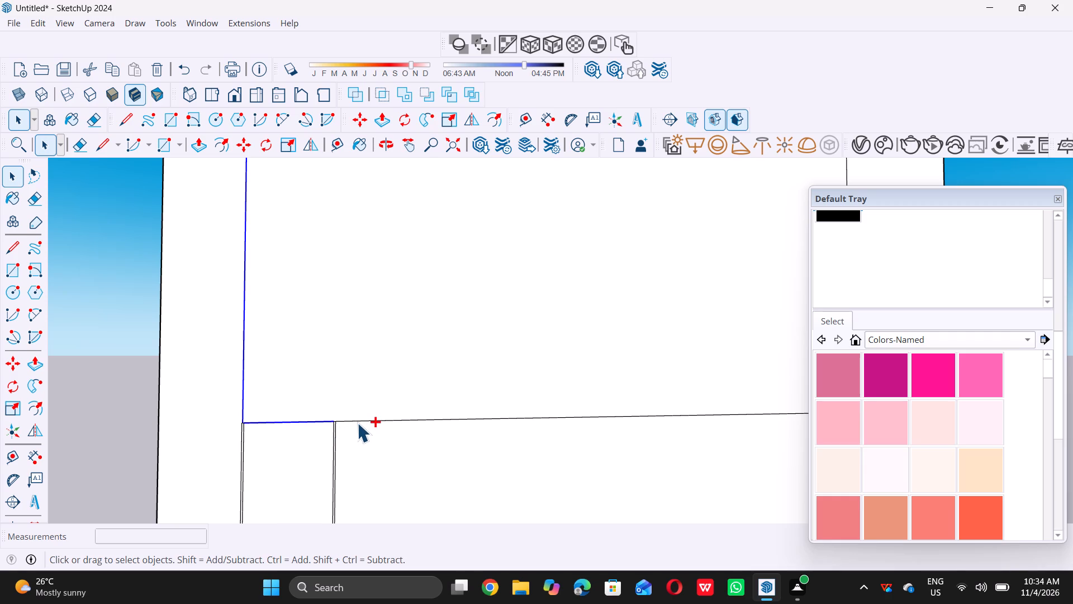
pyautogui.keyDown('ctrl'); pyautogui.click(357, 423); pyautogui.keyUp('ctrl')
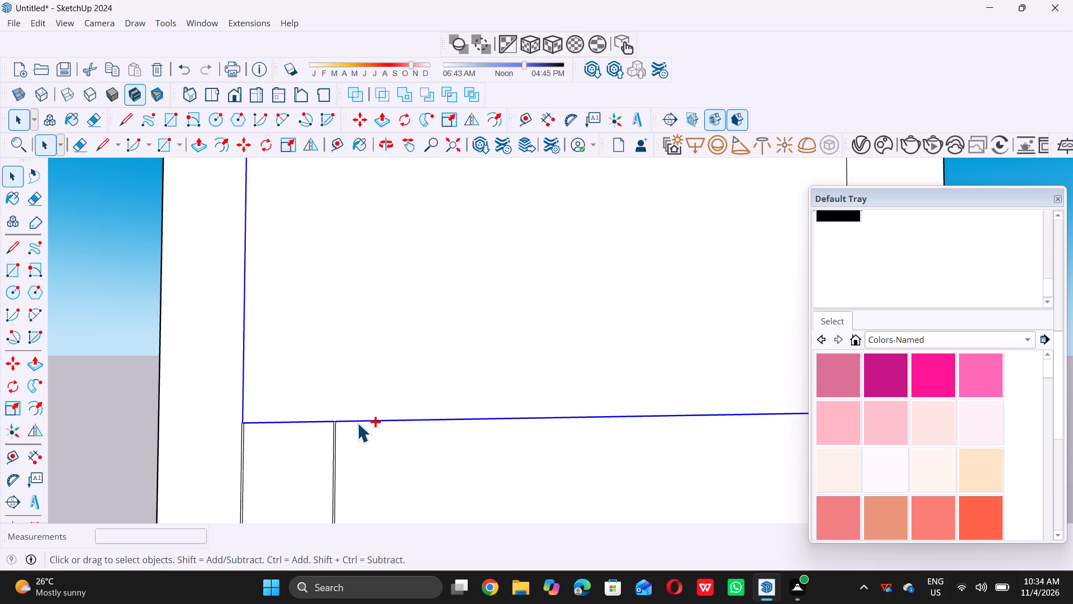
pyautogui.keyDown('ctrl'); pyautogui.scroll(-10, 350, 426); pyautogui.keyUp('ctrl')
pyautogui.keyDown('ctrl'); pyautogui.scroll(-5, 193, 413); pyautogui.keyUp('ctrl')
pyautogui.keyDown('ctrl'); pyautogui.scroll(-14, 234, 454); pyautogui.keyUp('ctrl')
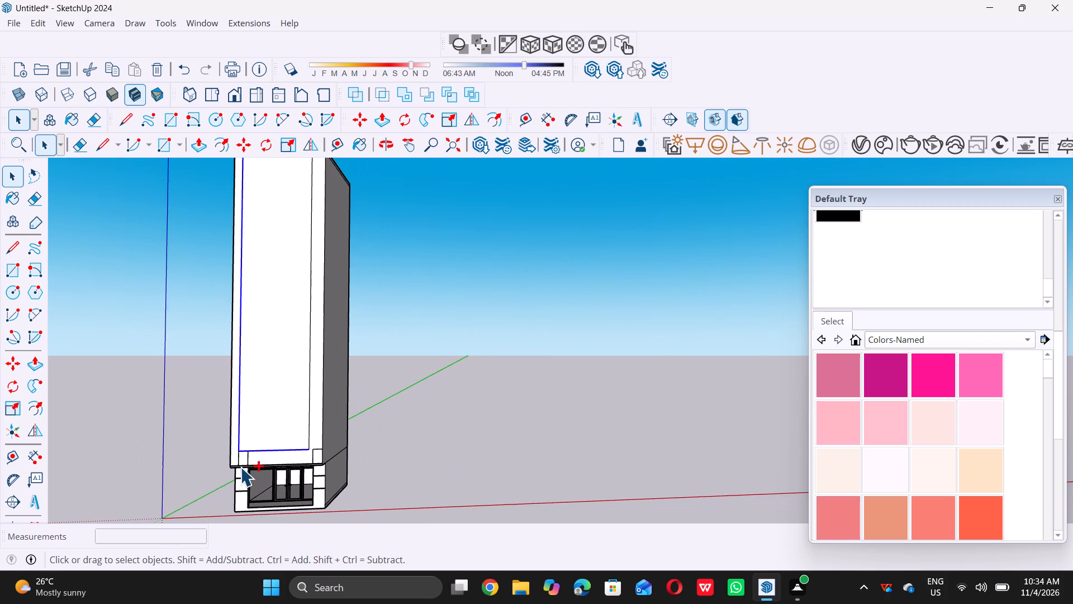
pyautogui.keyDown('ctrl'); pyautogui.scroll(-2, 240, 467); pyautogui.keyUp('ctrl')
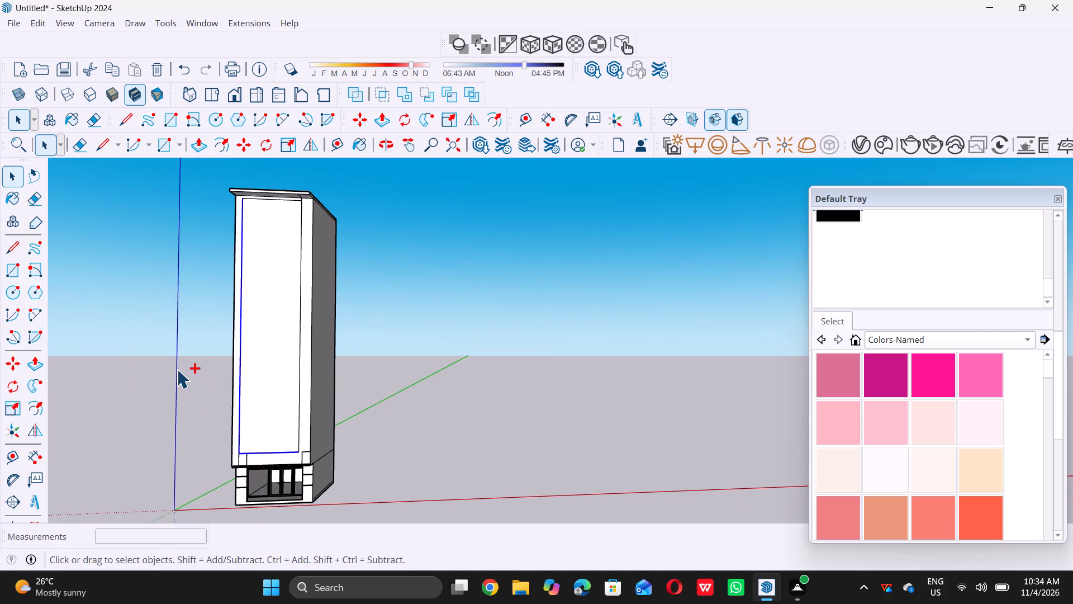
pyautogui.keyDown('ctrl'); pyautogui.scroll(4, 169, 358); pyautogui.keyUp('ctrl')
pyautogui.keyDown('ctrl'); pyautogui.scroll(-5, 261, 405); pyautogui.keyUp('ctrl')
pyautogui.keyDown('ctrl'); pyautogui.scroll(-5, 379, 449); pyautogui.keyUp('ctrl')
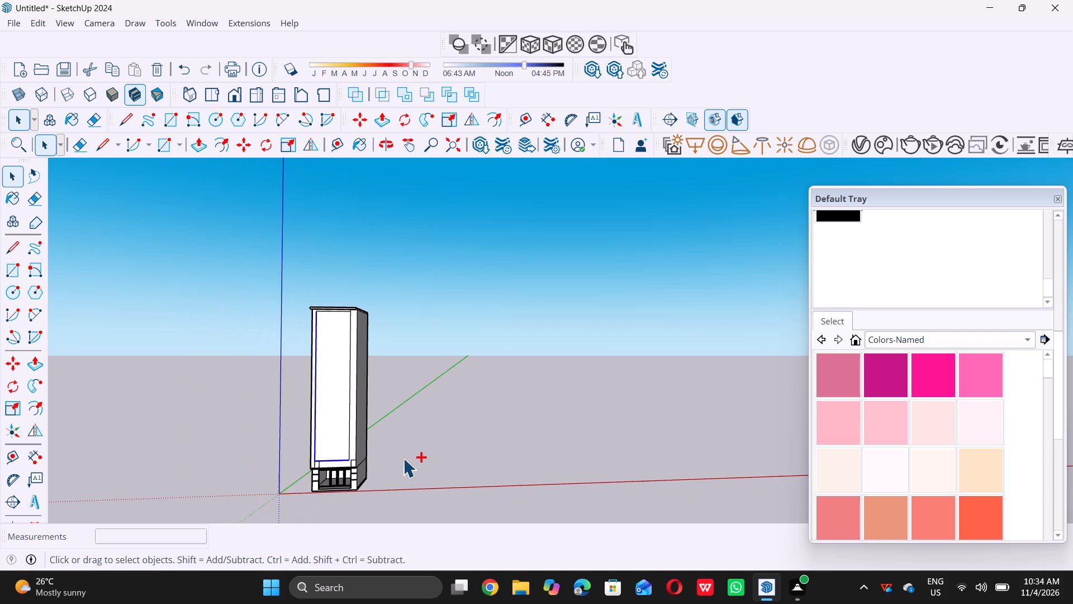
pyautogui.keyDown('ctrl'); pyautogui.scroll(3, 205, 419); pyautogui.keyUp('ctrl')
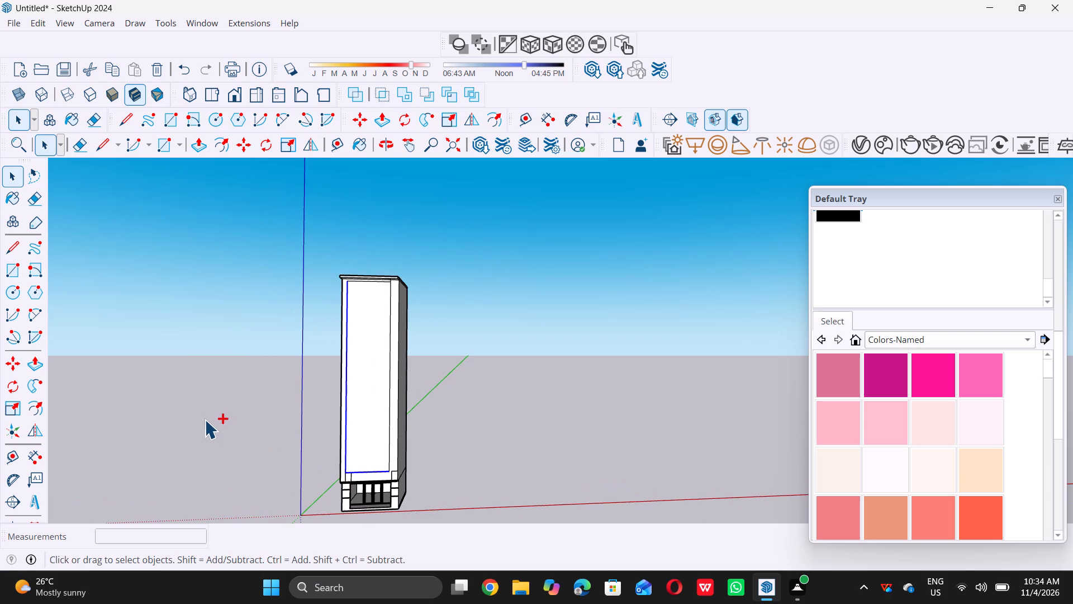
pyautogui.keyDown('ctrl'); pyautogui.scroll(5, 357, 484); pyautogui.keyUp('ctrl')
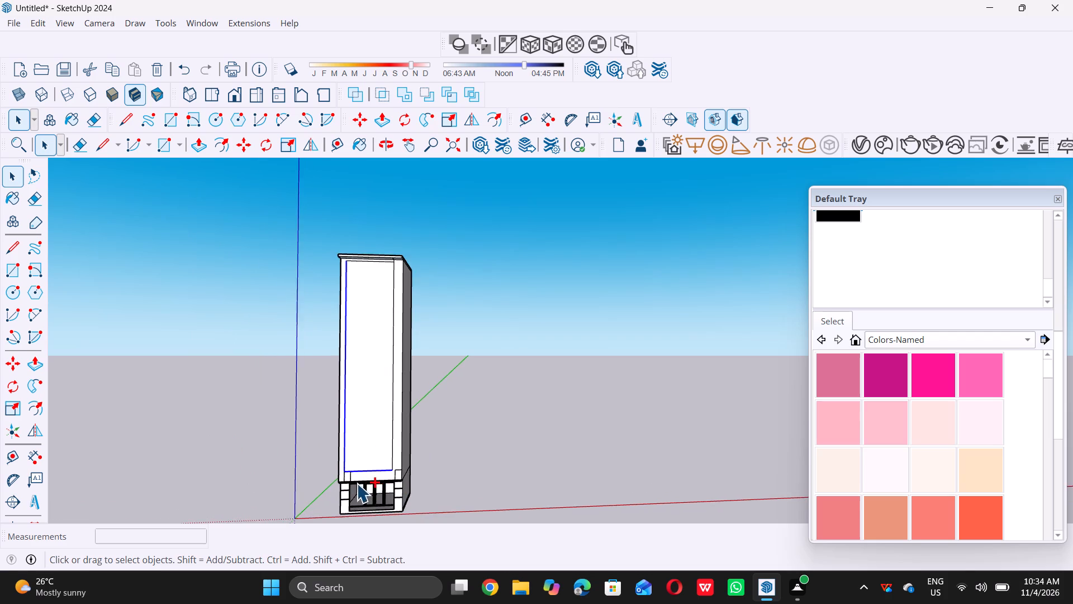
pyautogui.keyDown('ctrl'); pyautogui.scroll(13, 357, 483); pyautogui.keyUp('ctrl')
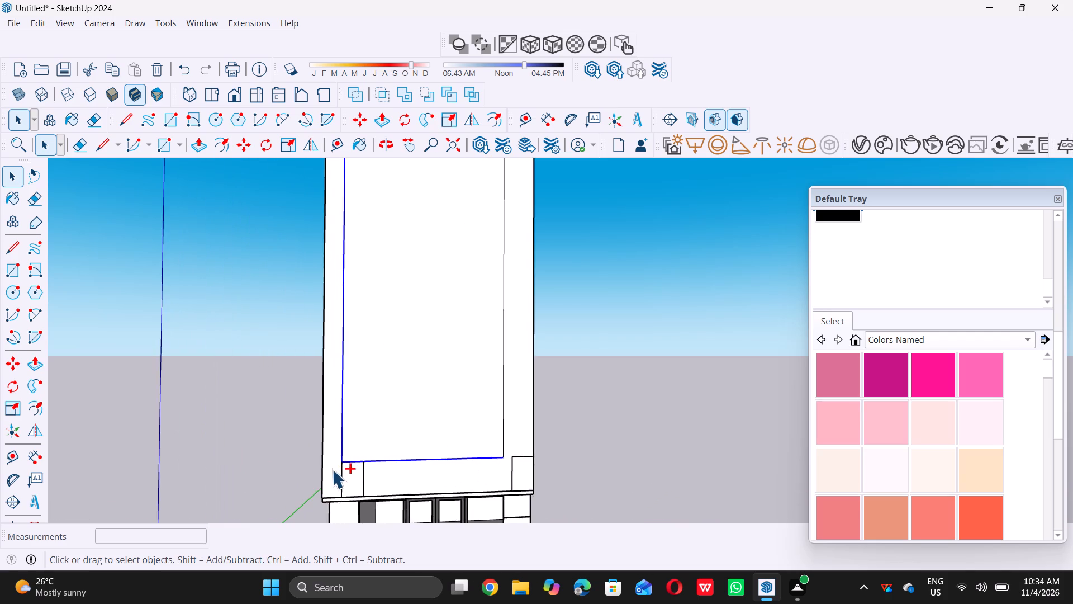
pyautogui.press('space')
pyautogui.press('m')
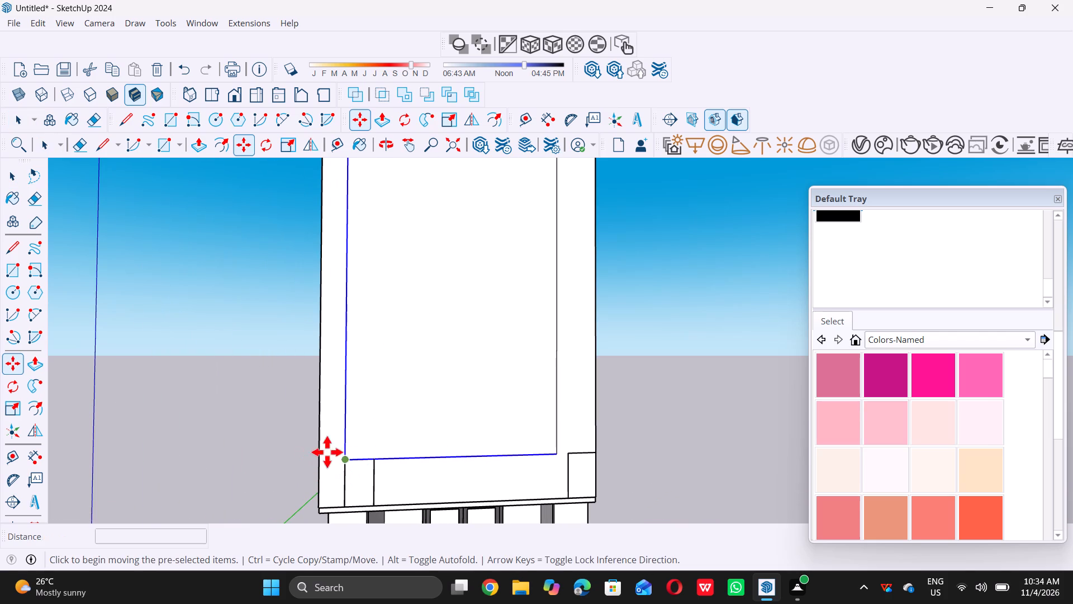
pyautogui.click(345, 460)
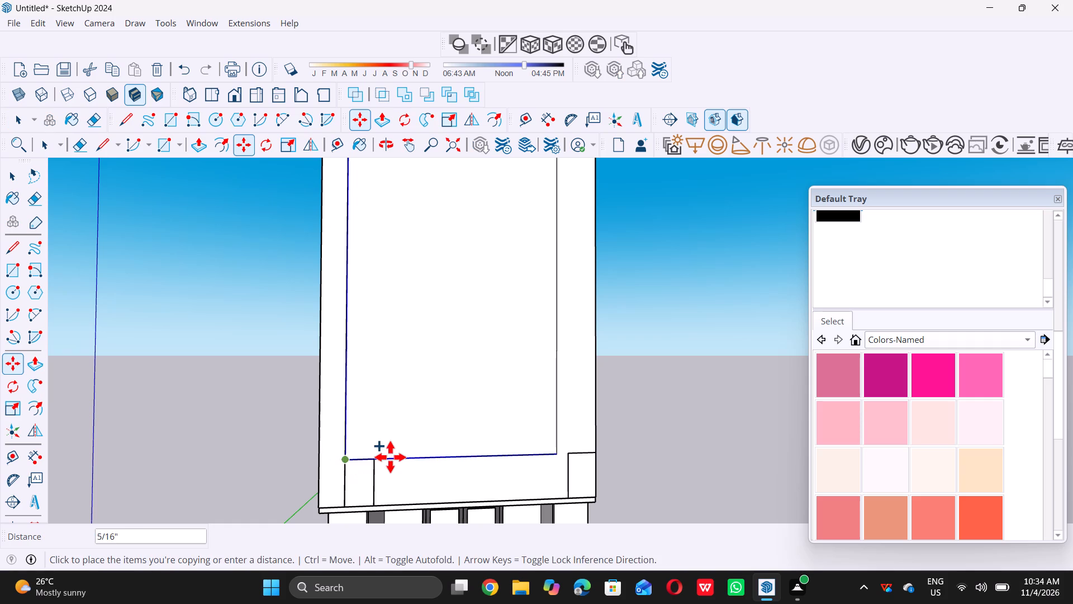
pyautogui.scroll(-13, 380, 458)
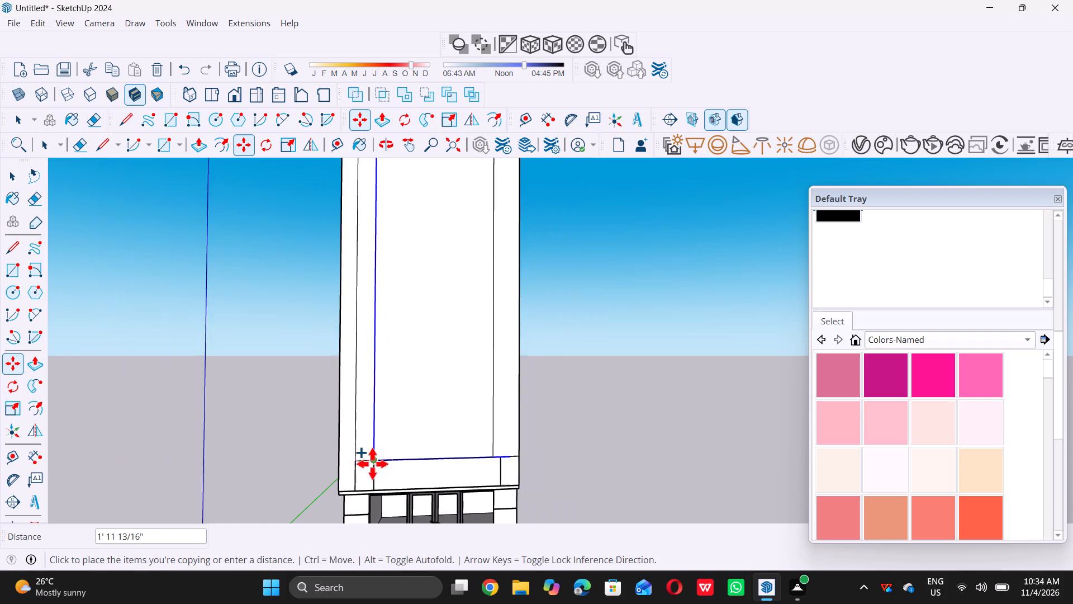
pyautogui.scroll(-15, 372, 464)
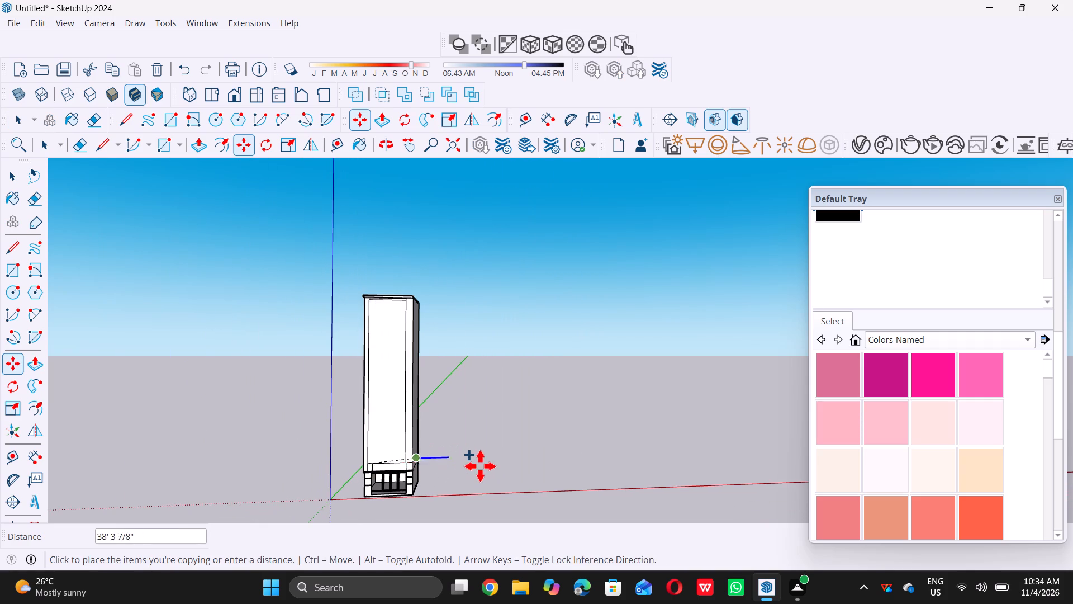
pyautogui.tripleClick(514, 470)
pyautogui.press('space')
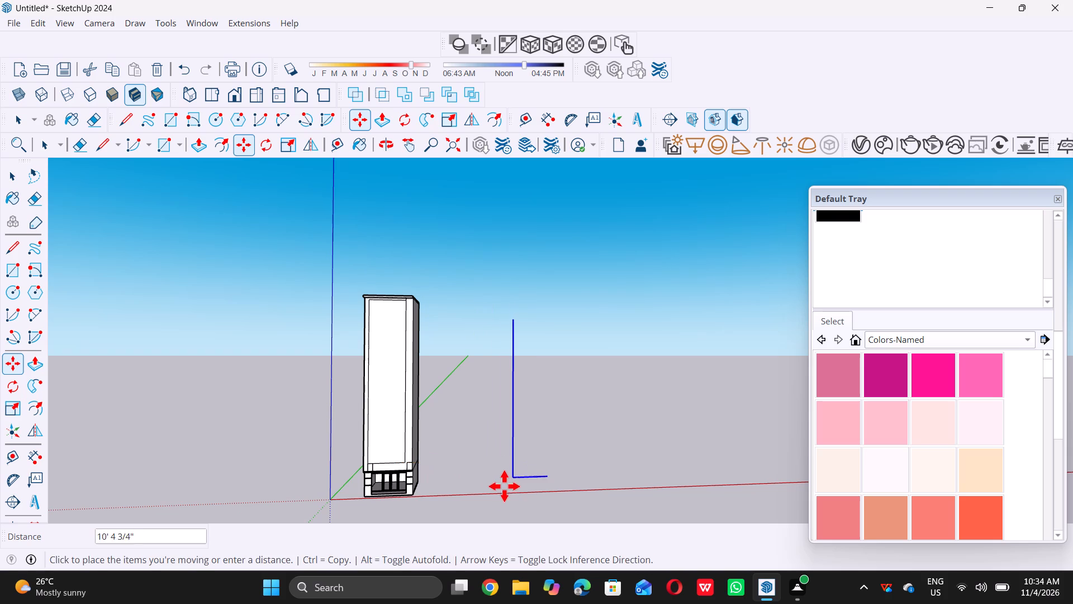
pyautogui.doubleClick(476, 458)
# Delete only the panel face that fills the building's tall front opening.
pyautogui.moveTo(354, 417); pyautogui.dragTo(363, 426, button='middle')
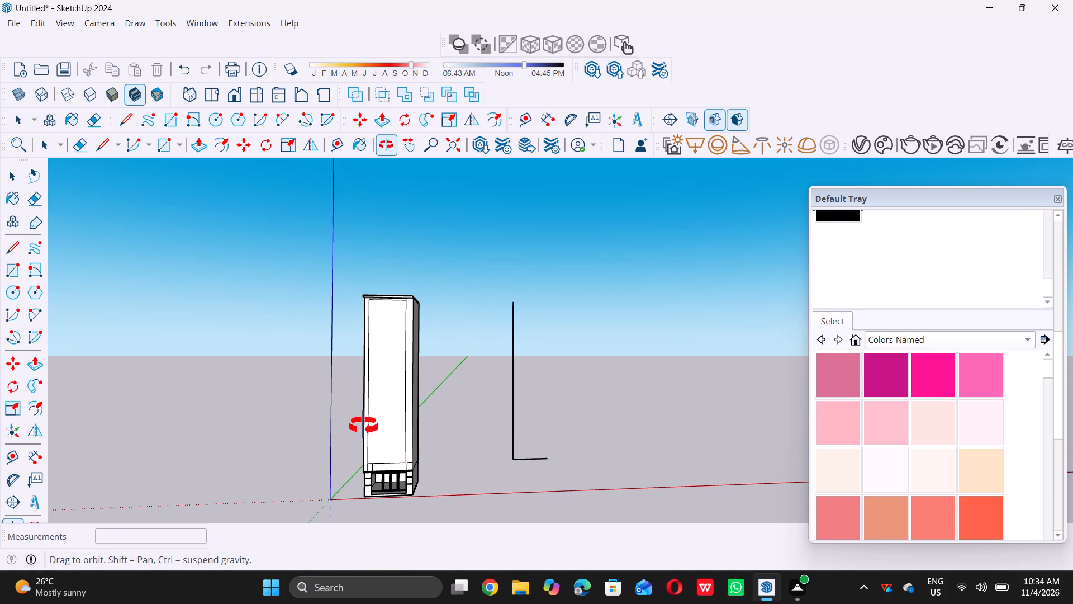
pyautogui.moveTo(363, 426); pyautogui.dragTo(539, 467, button='middle')
pyautogui.middleClick(540, 467)
pyautogui.middleClick(540, 467)
pyautogui.scroll(1, 310, 458)
pyautogui.scroll(-2, 307, 465)
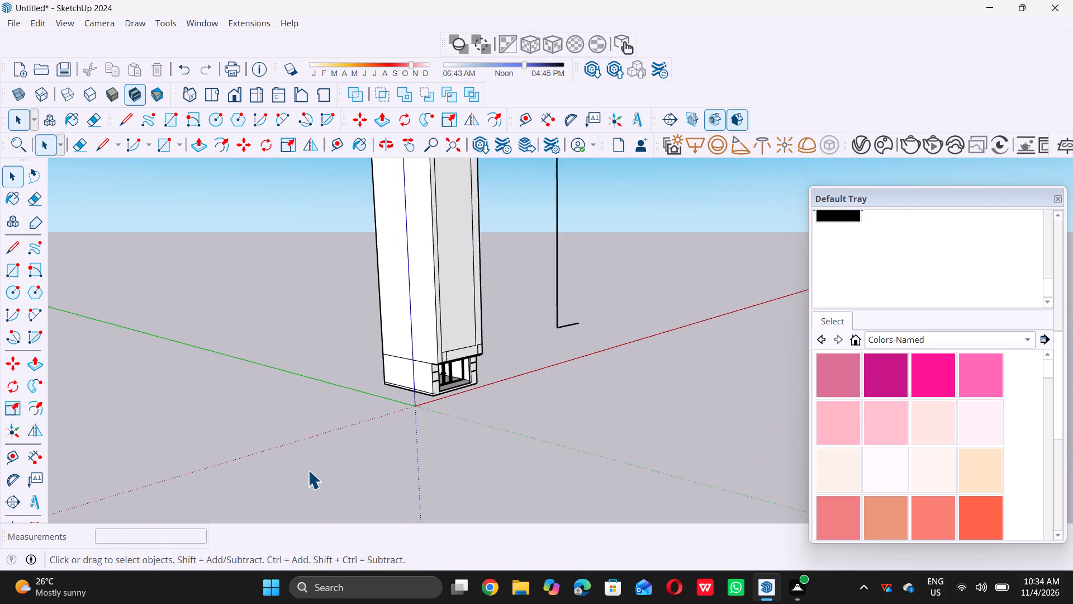
pyautogui.scroll(-11, 308, 470)
pyautogui.scroll(12, 357, 329)
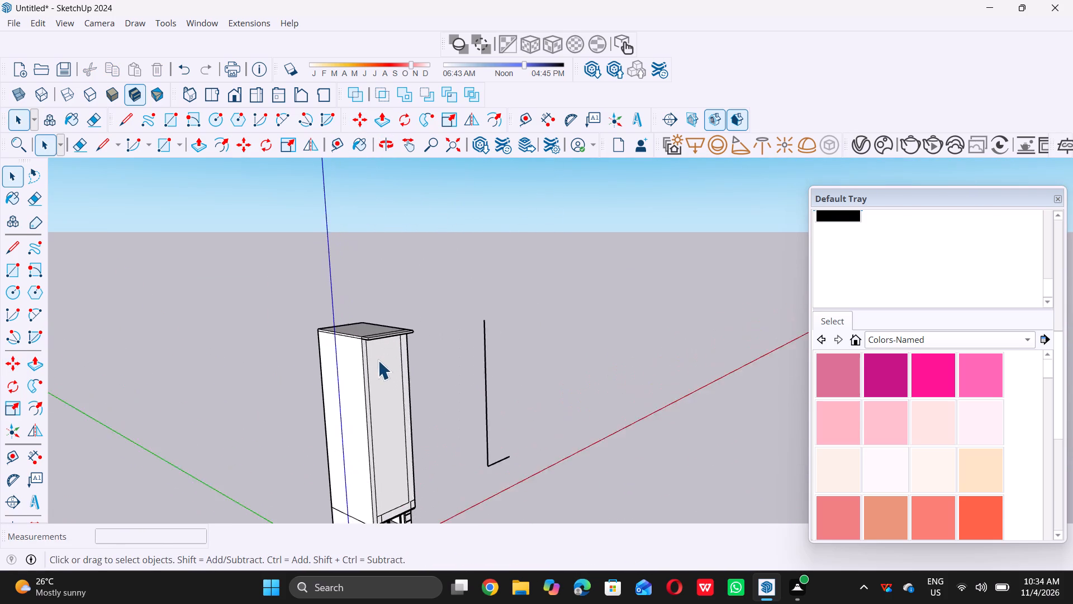
pyautogui.scroll(5, 376, 362)
pyautogui.scroll(-20, 344, 361)
pyautogui.scroll(-4, 344, 361)
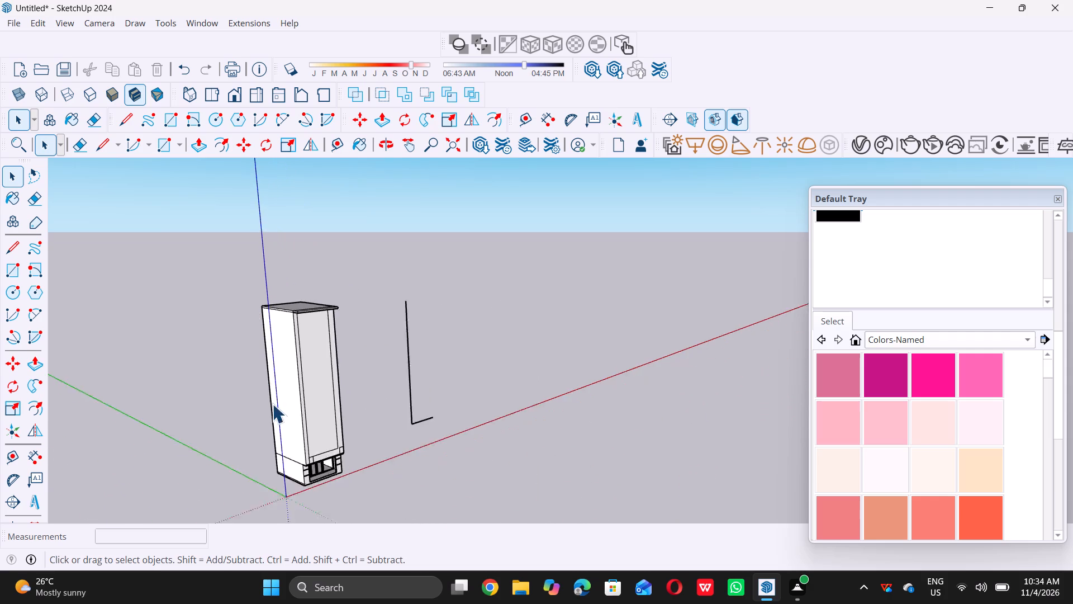
pyautogui.middleClick(276, 414)
pyautogui.moveTo(269, 414); pyautogui.dragTo(140, 377, button='middle')
pyautogui.scroll(6, 431, 396)
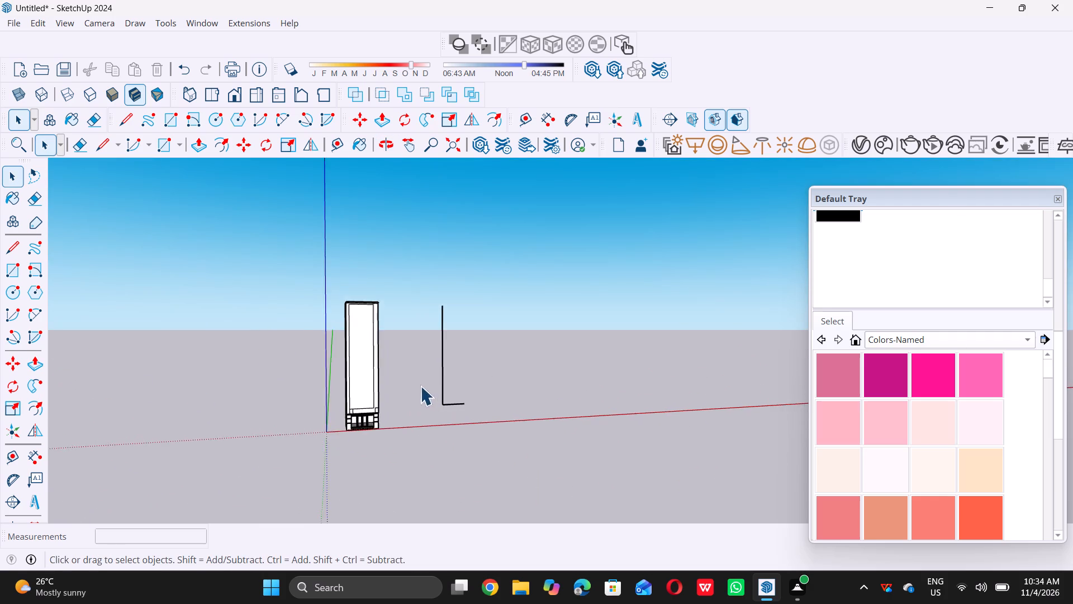
pyautogui.scroll(3, 348, 386)
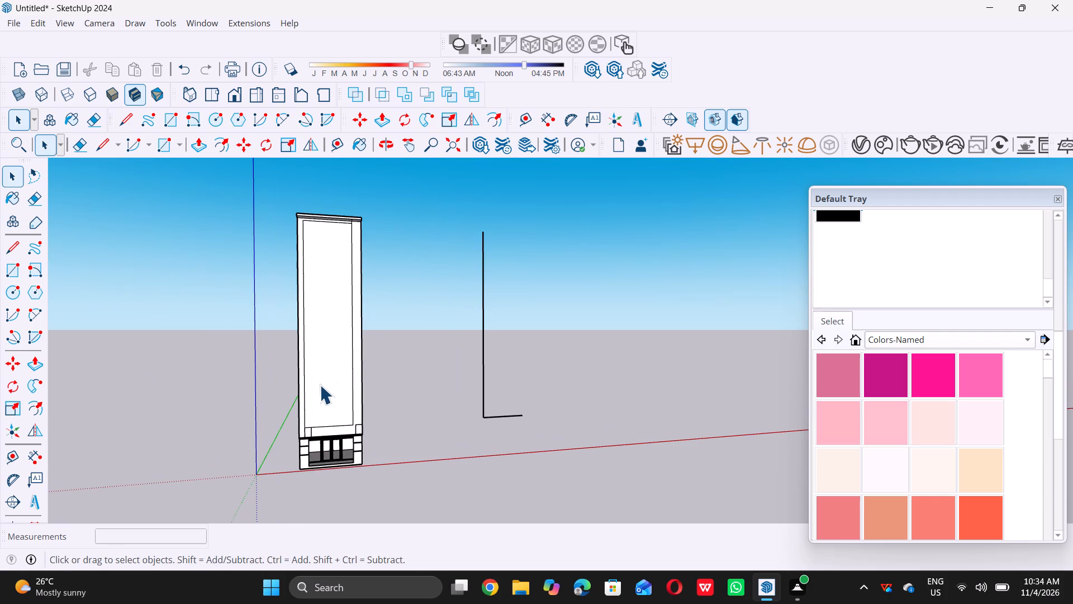
pyautogui.doubleClick(320, 384)
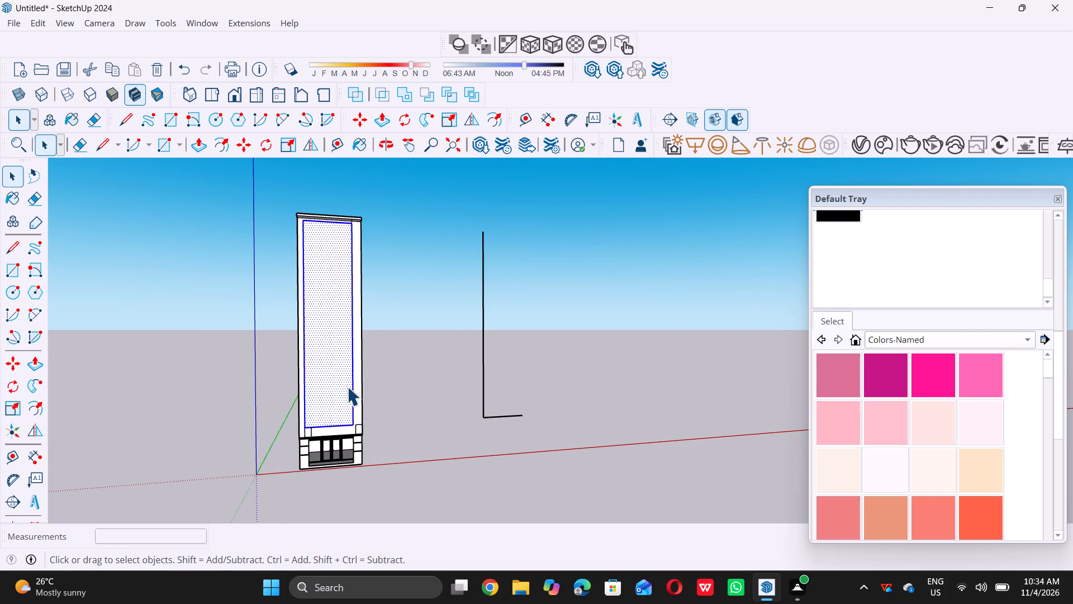
pyautogui.doubleClick(387, 383)
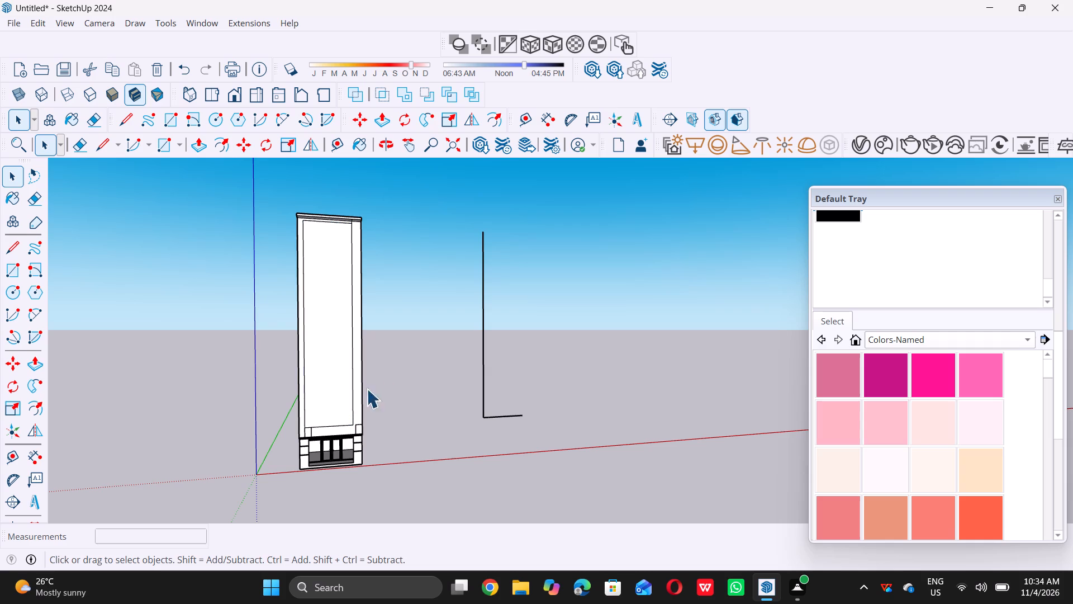
pyautogui.click(333, 385)
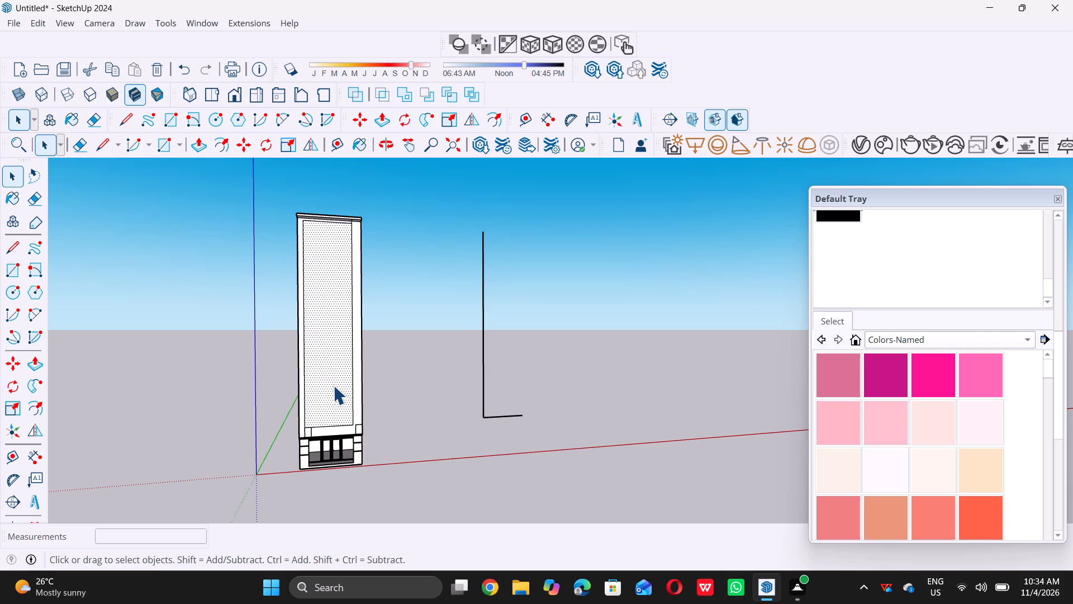
pyautogui.press('Delete')
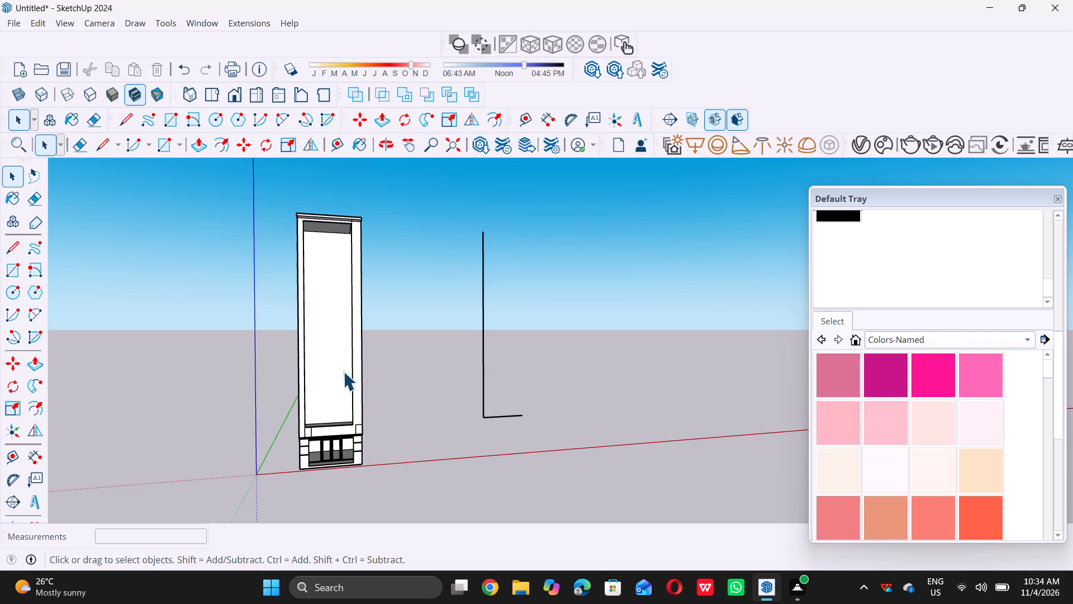
# Draw a 15' 3" by 69' 3" rectangle between the free ends of the copied L-shaped edges beside the building.
pyautogui.scroll(-8, 221, 408)
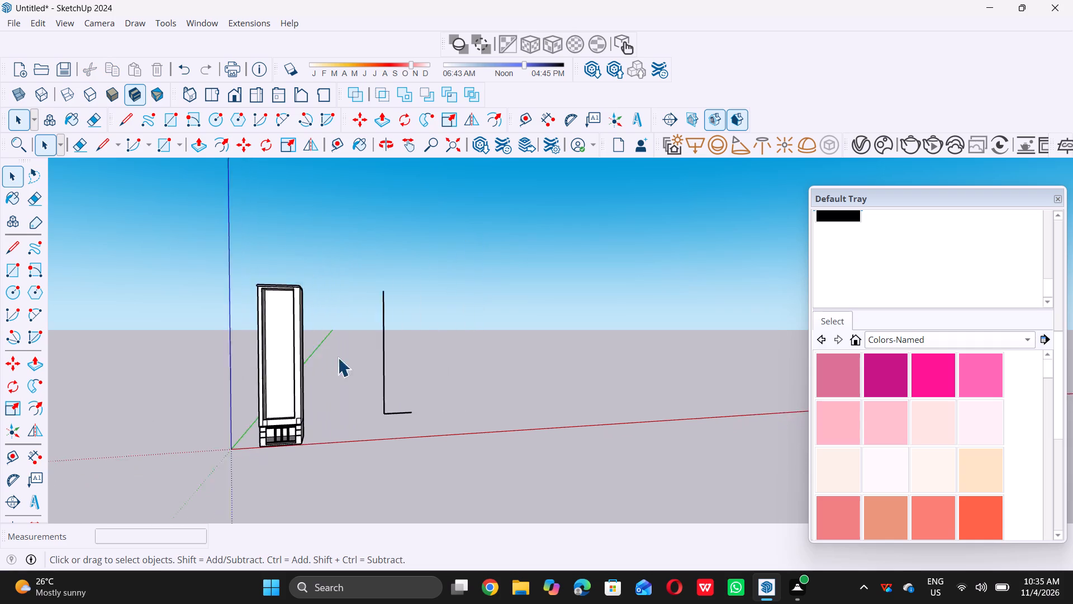
pyautogui.scroll(6, 414, 355)
pyautogui.press('t')
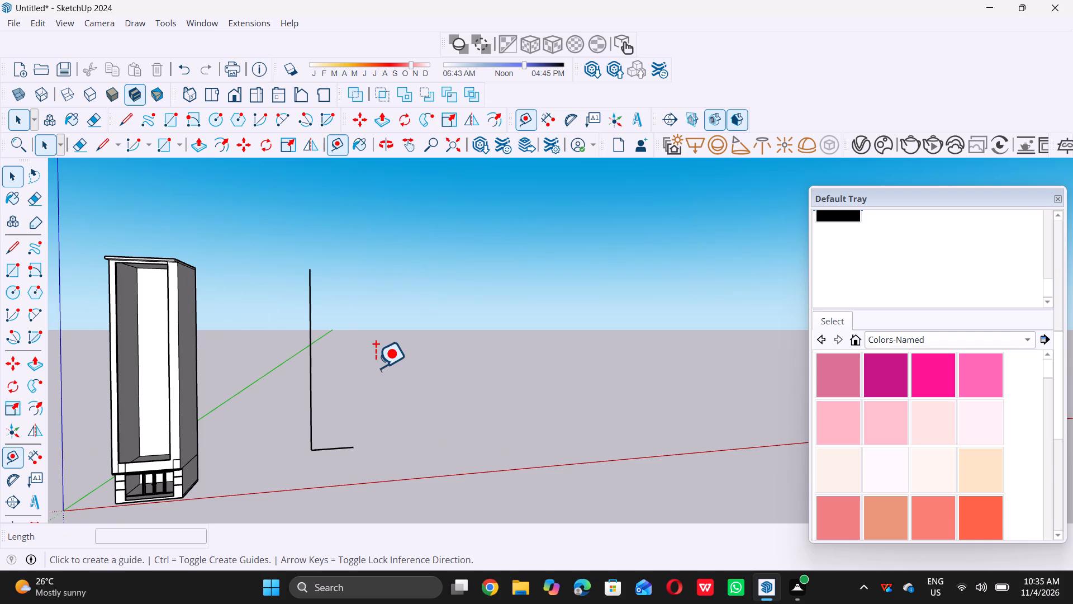
pyautogui.press('space')
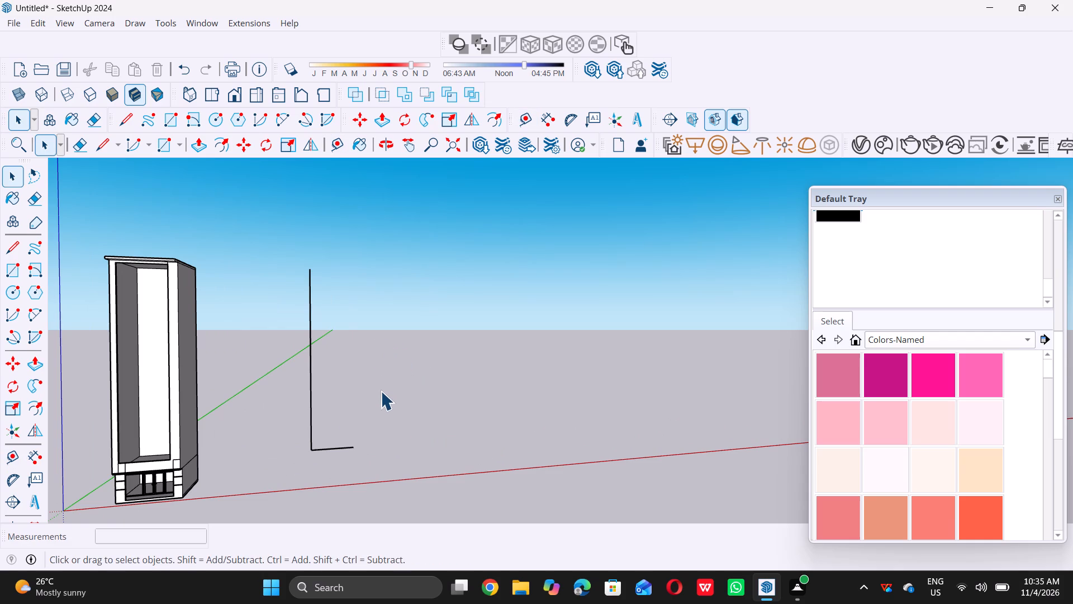
pyautogui.press('r')
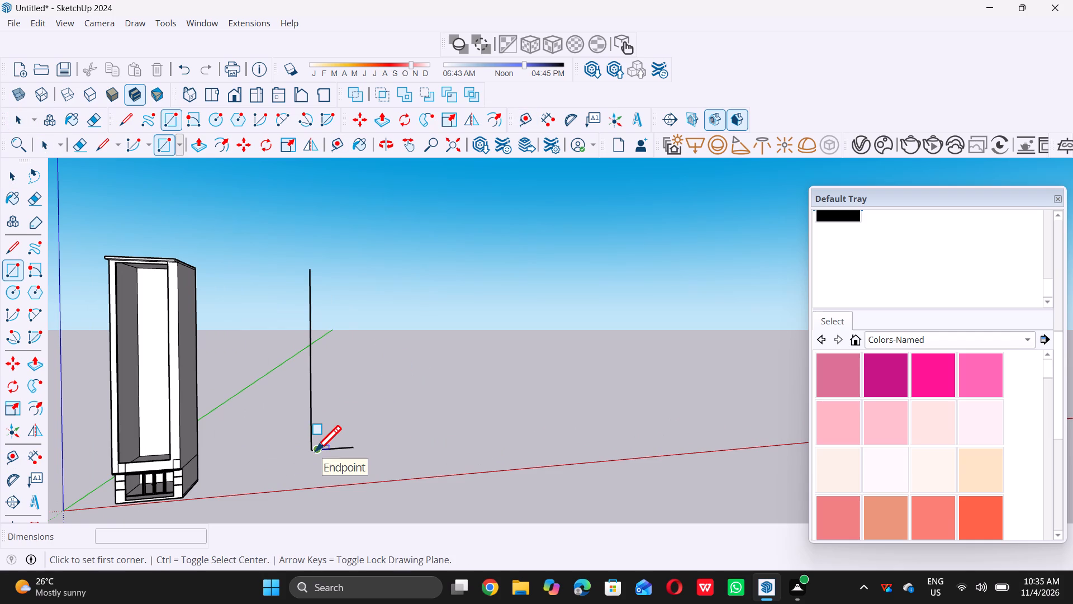
pyautogui.click(312, 267)
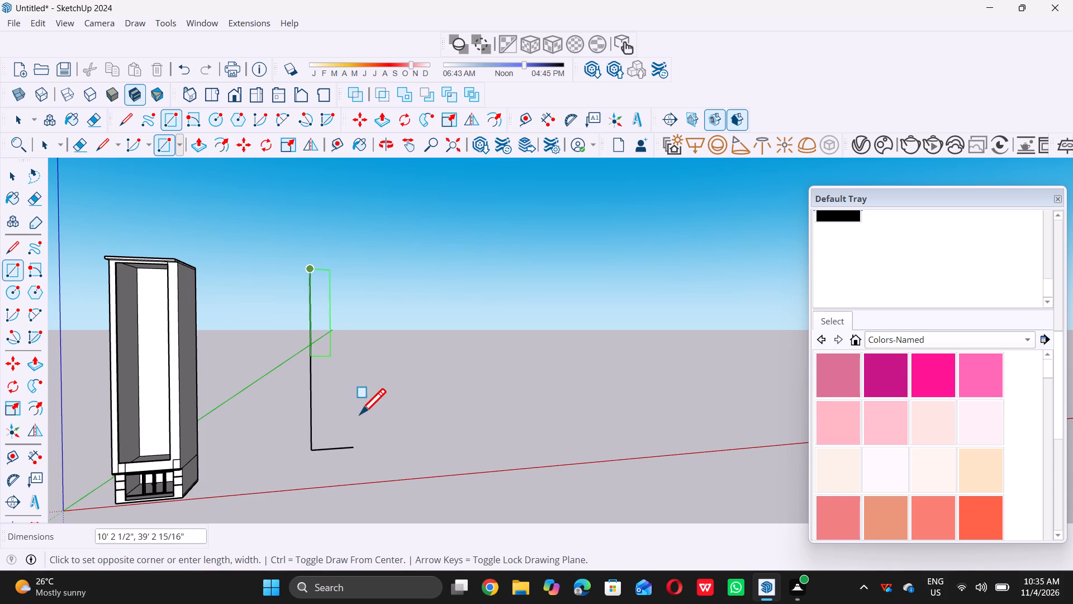
pyautogui.scroll(6, 358, 442)
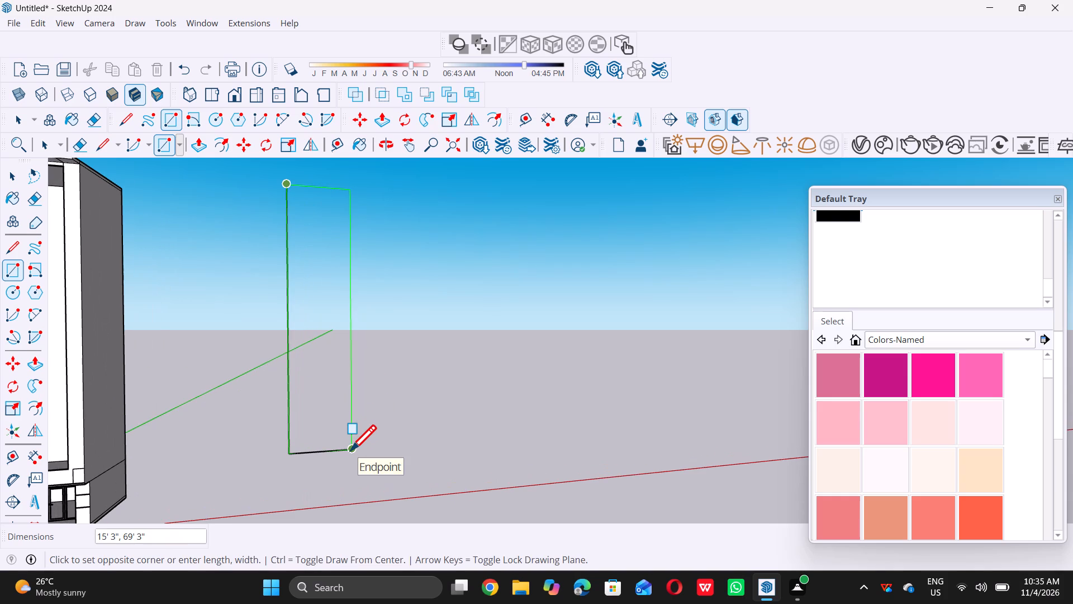
pyautogui.doubleClick(350, 450)
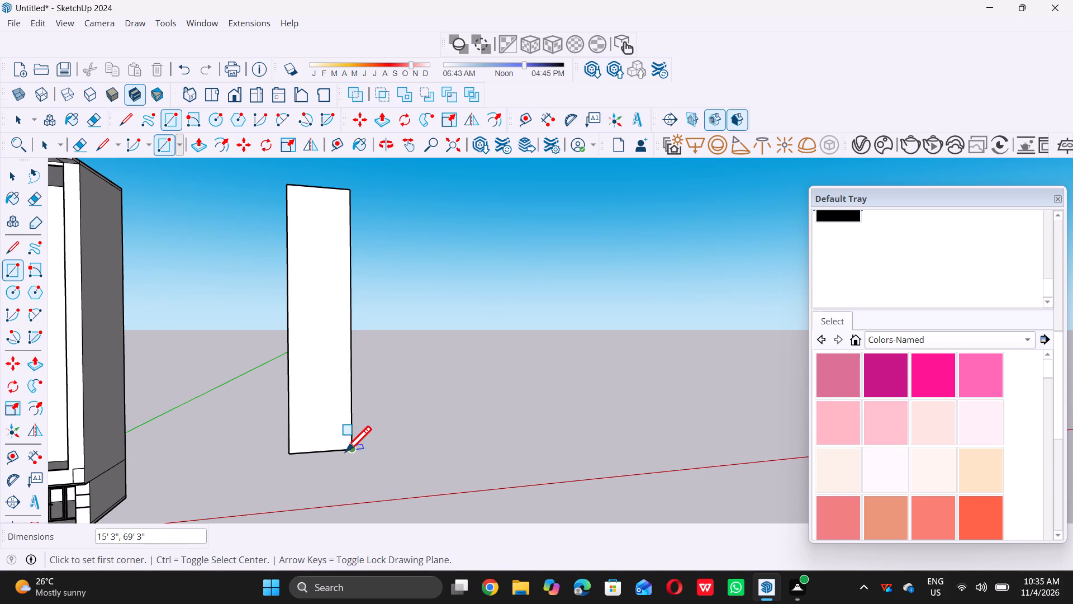
pyautogui.press('space')
# Examine the free-standing rectangular panel beside the building, closing in on its lower corner.
pyautogui.scroll(-3, 420, 428)
pyautogui.moveTo(406, 433); pyautogui.dragTo(374, 432, button='middle')
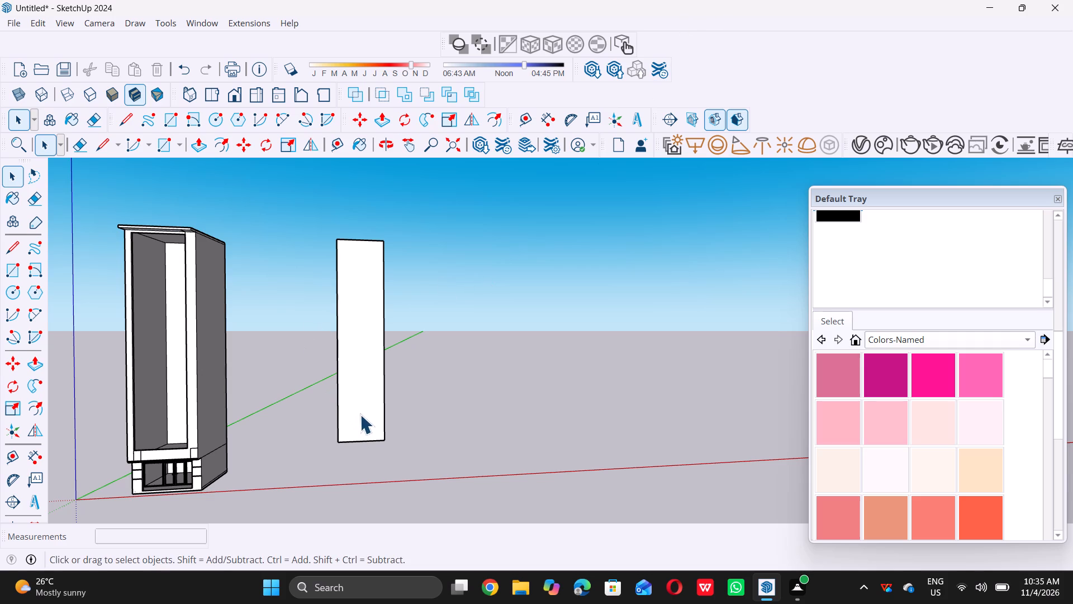
pyautogui.moveTo(351, 421); pyautogui.dragTo(337, 431, button='middle')
pyautogui.scroll(2, 365, 393)
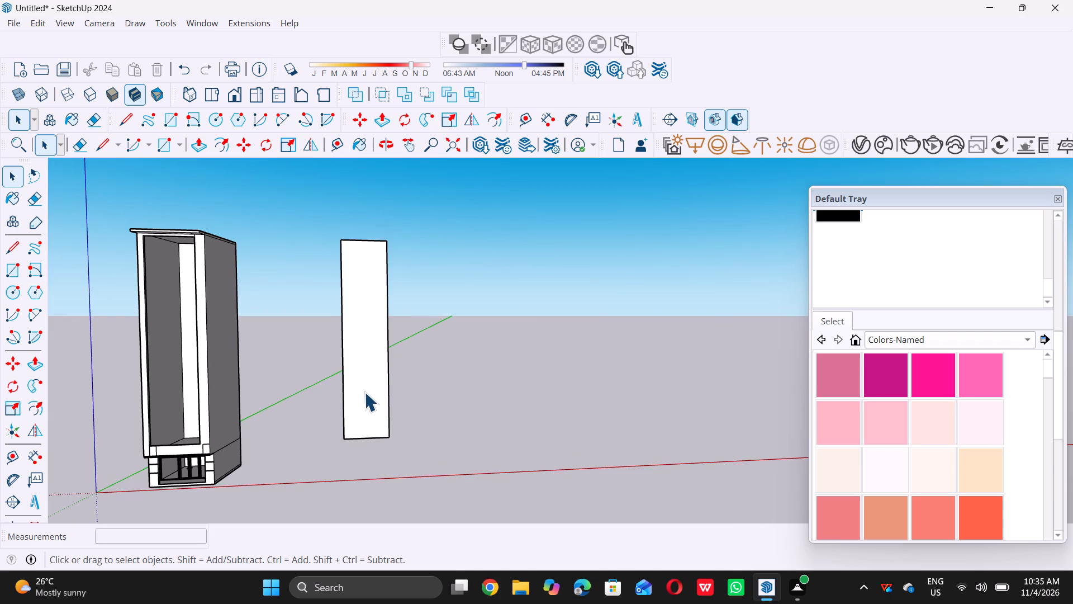
pyautogui.scroll(2, 364, 392)
pyautogui.scroll(-1, 365, 385)
pyautogui.moveTo(365, 382); pyautogui.dragTo(341, 393, button='middle')
pyautogui.scroll(-1, 341, 394)
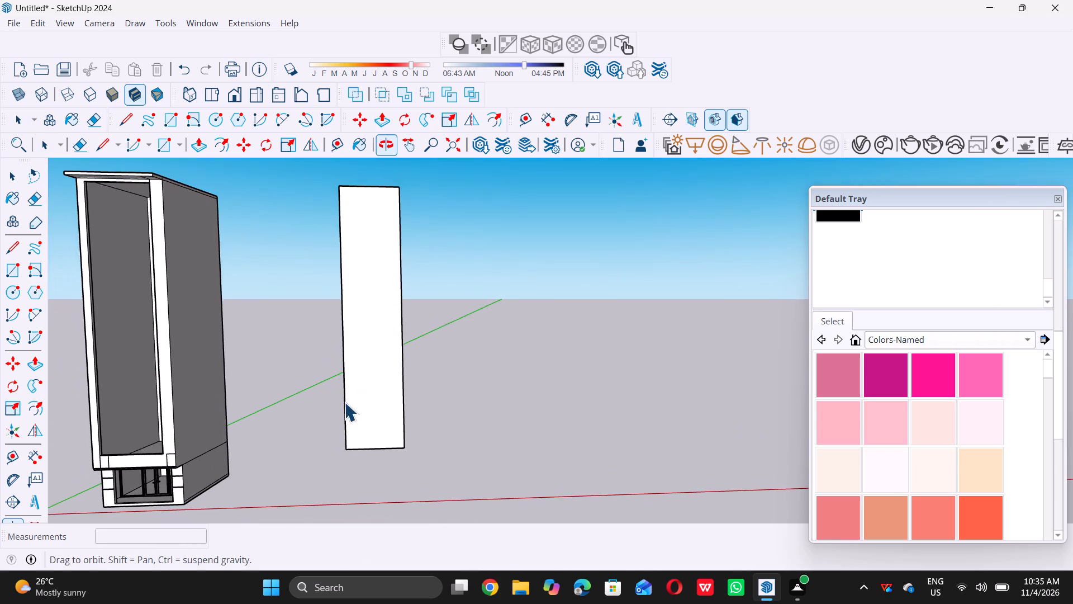
pyautogui.scroll(10, 373, 432)
pyautogui.scroll(5, 326, 431)
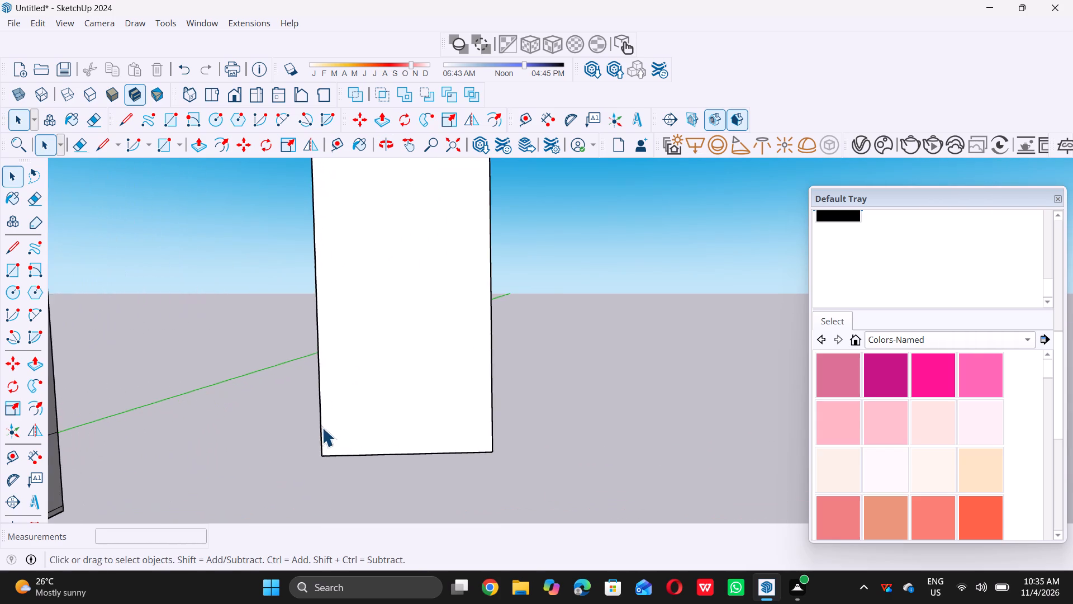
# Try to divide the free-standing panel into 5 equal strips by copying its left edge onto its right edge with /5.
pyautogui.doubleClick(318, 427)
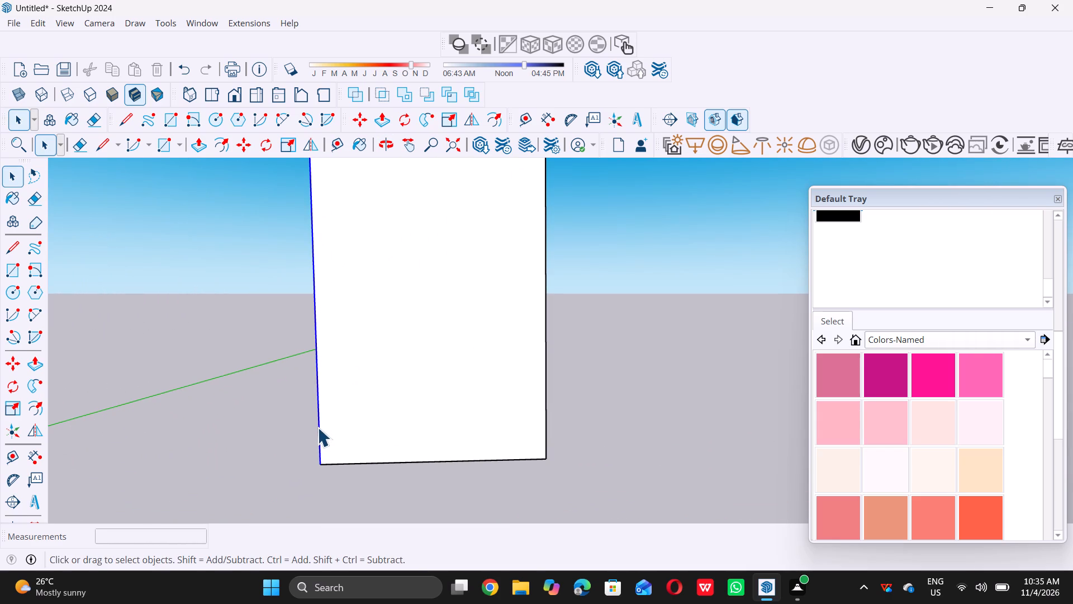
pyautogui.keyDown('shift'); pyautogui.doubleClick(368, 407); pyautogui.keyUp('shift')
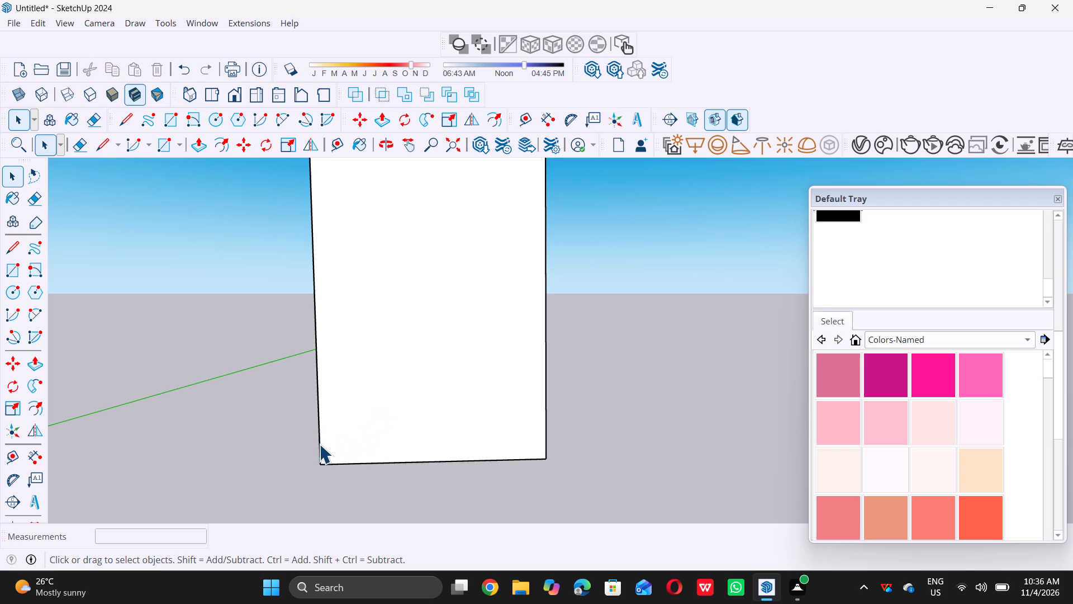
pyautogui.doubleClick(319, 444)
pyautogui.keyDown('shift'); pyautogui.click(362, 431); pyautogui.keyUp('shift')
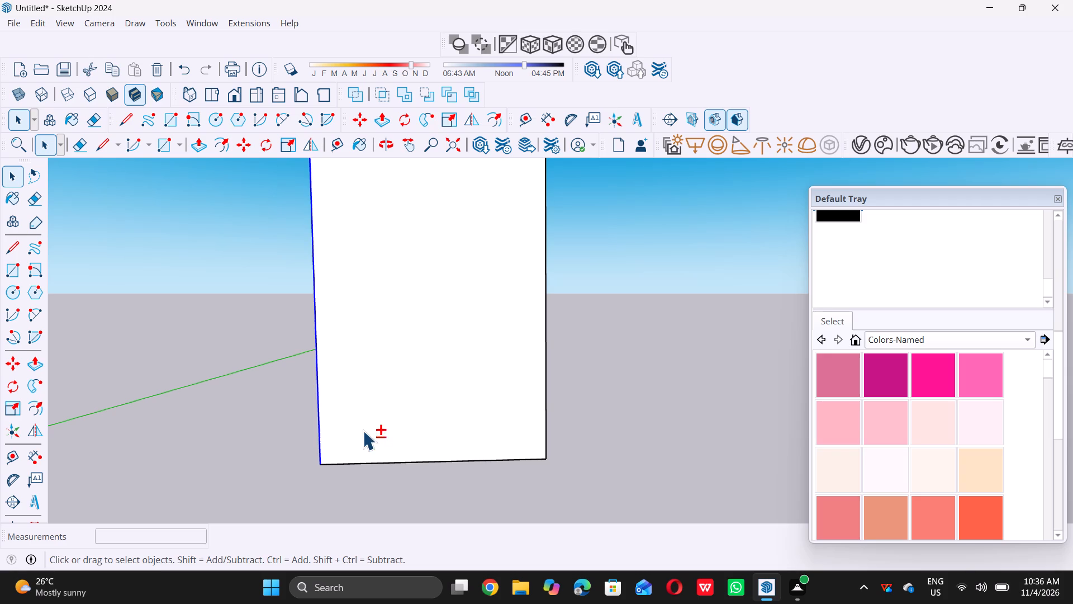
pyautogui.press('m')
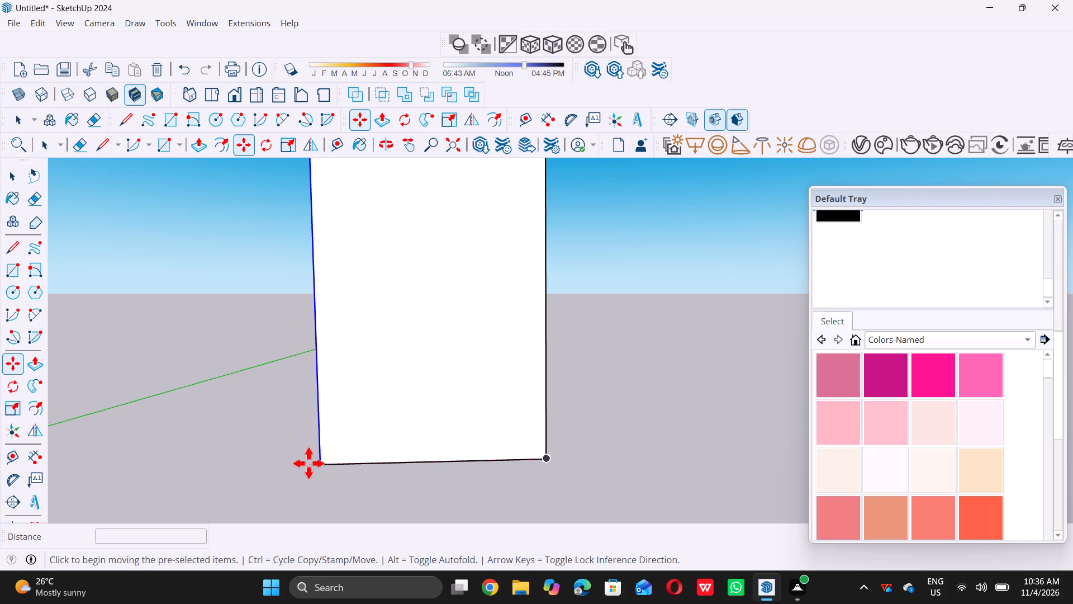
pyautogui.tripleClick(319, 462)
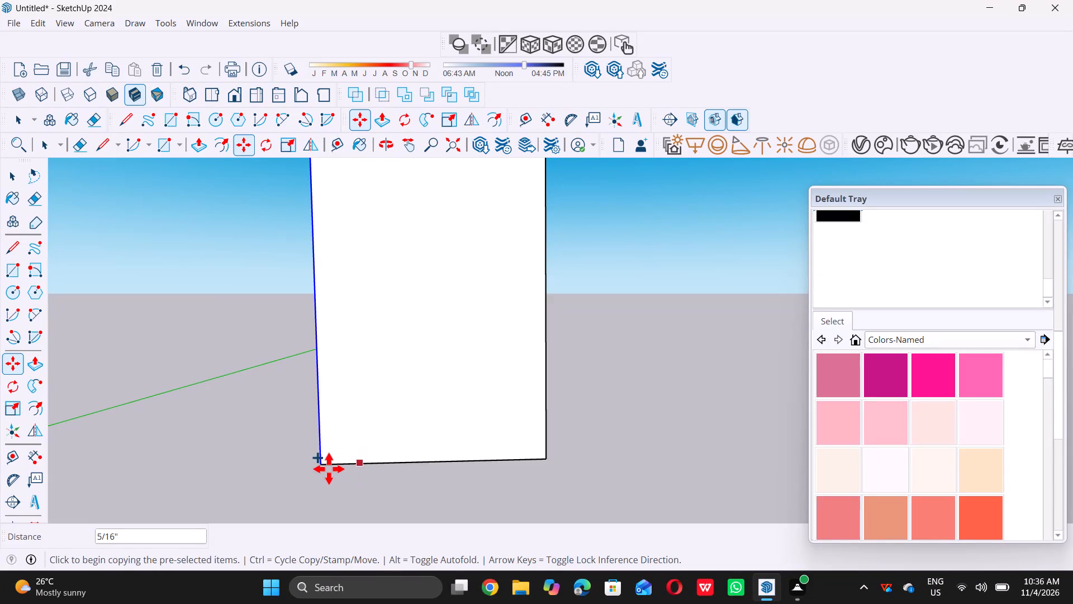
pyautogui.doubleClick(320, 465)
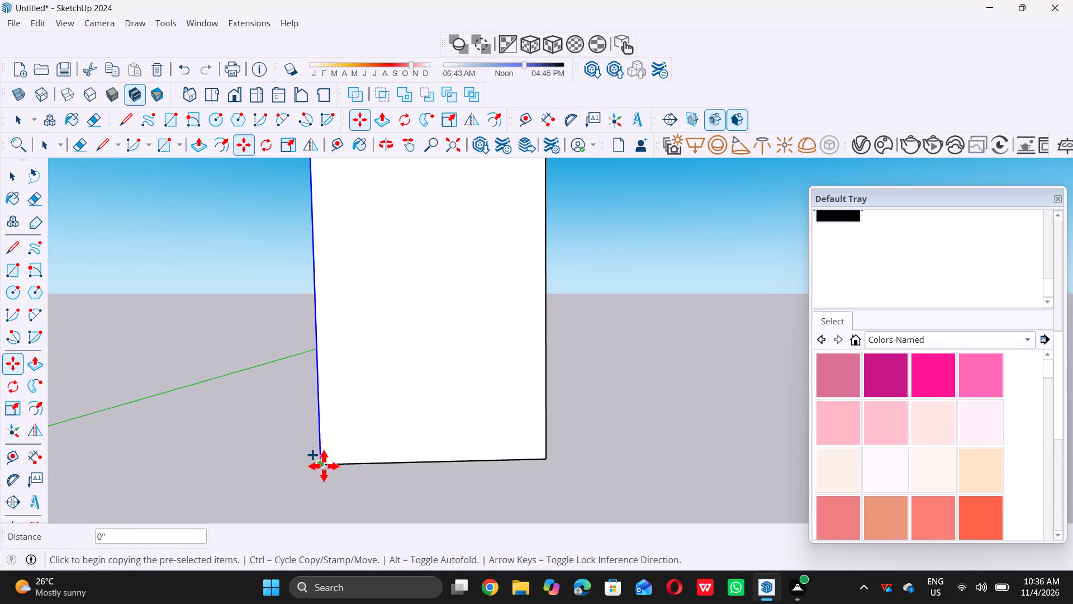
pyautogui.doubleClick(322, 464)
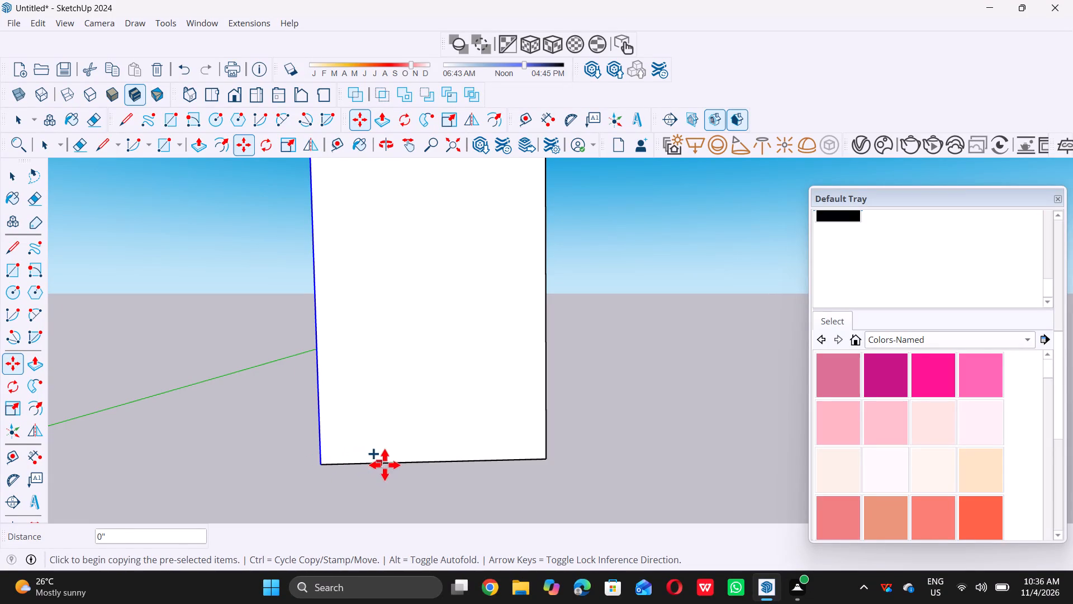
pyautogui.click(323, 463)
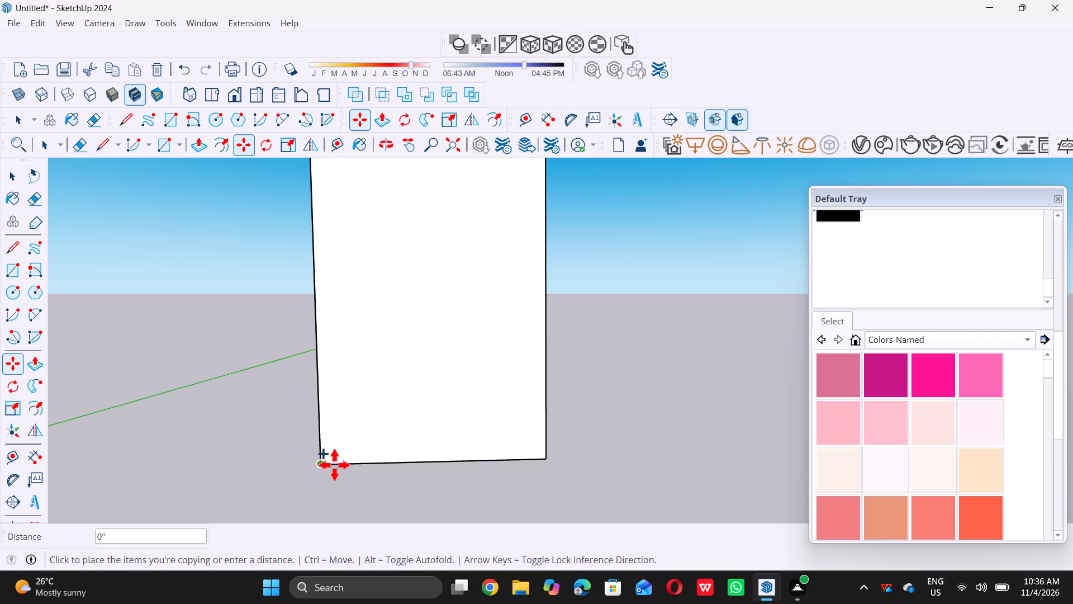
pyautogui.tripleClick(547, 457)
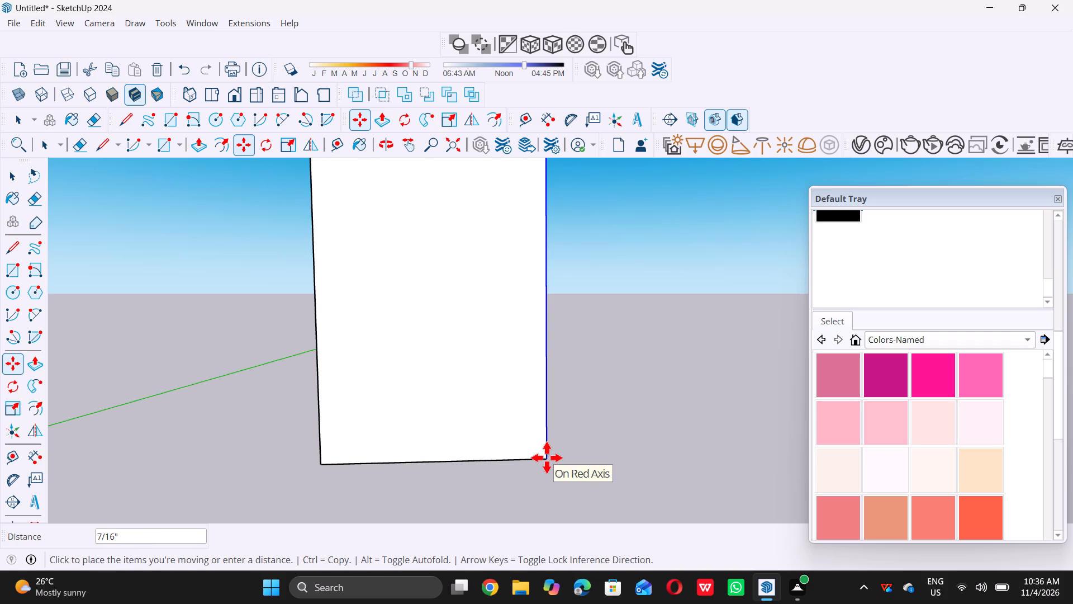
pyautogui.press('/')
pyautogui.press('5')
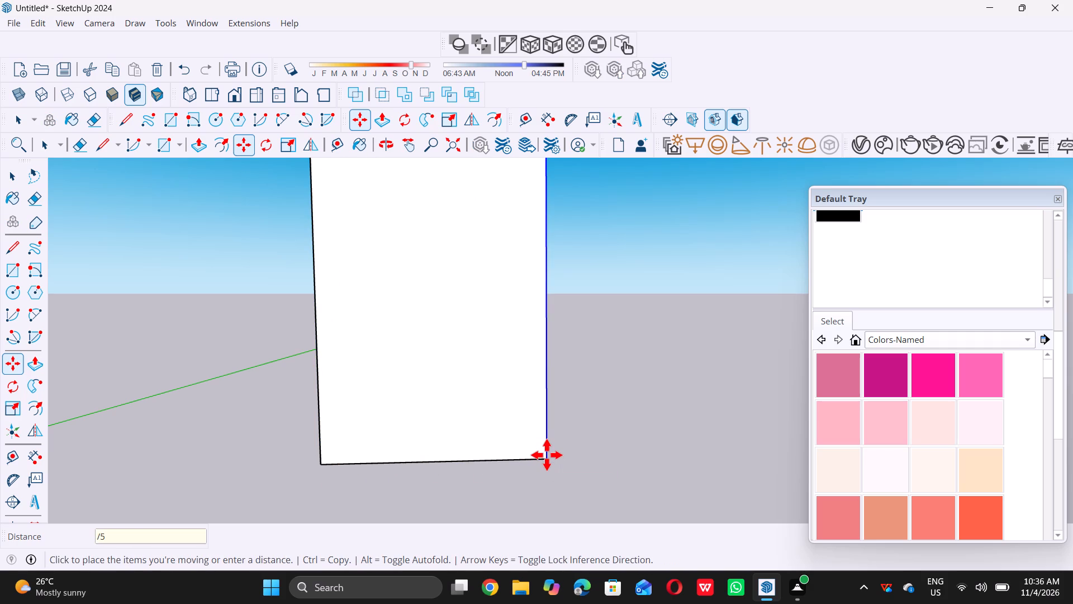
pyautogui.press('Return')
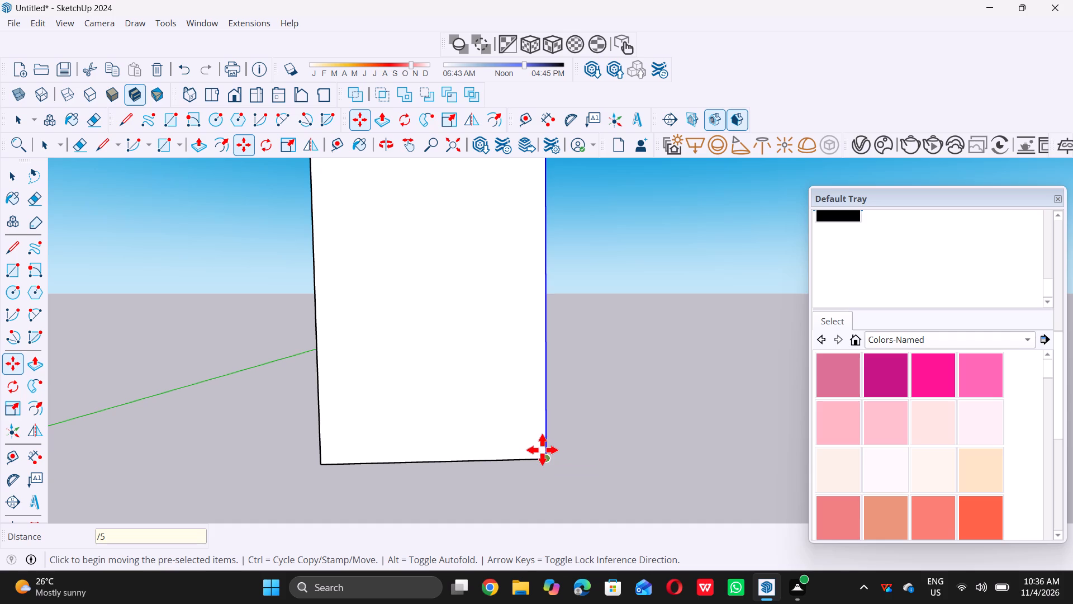
# Copy the panel's right vertical edge across to its left edge with /5, splitting the panel into five equal vertical strips.
pyautogui.doubleClick(547, 457)
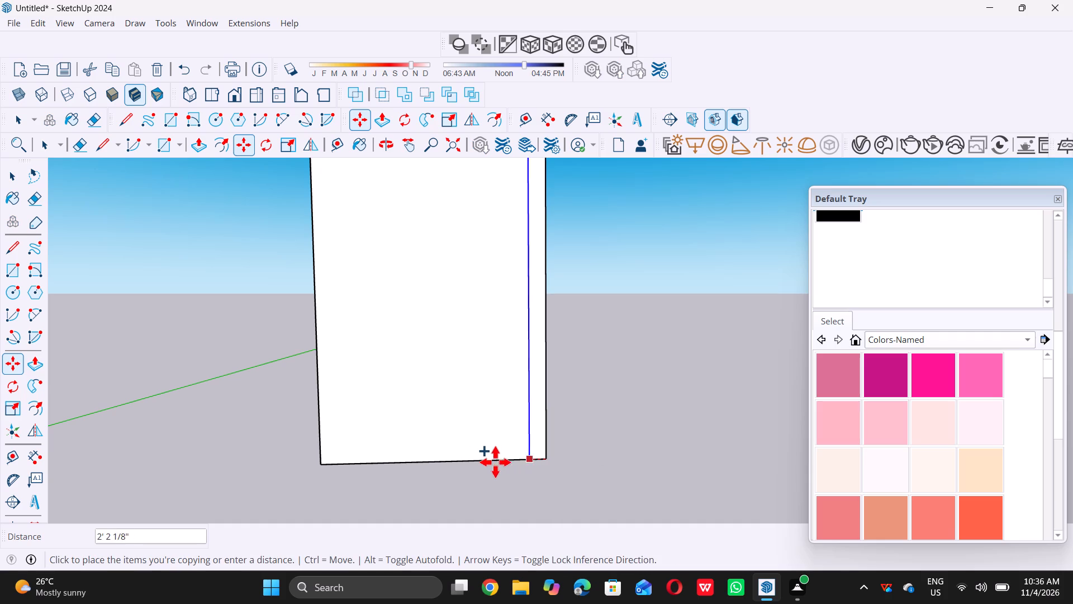
pyautogui.doubleClick(324, 465)
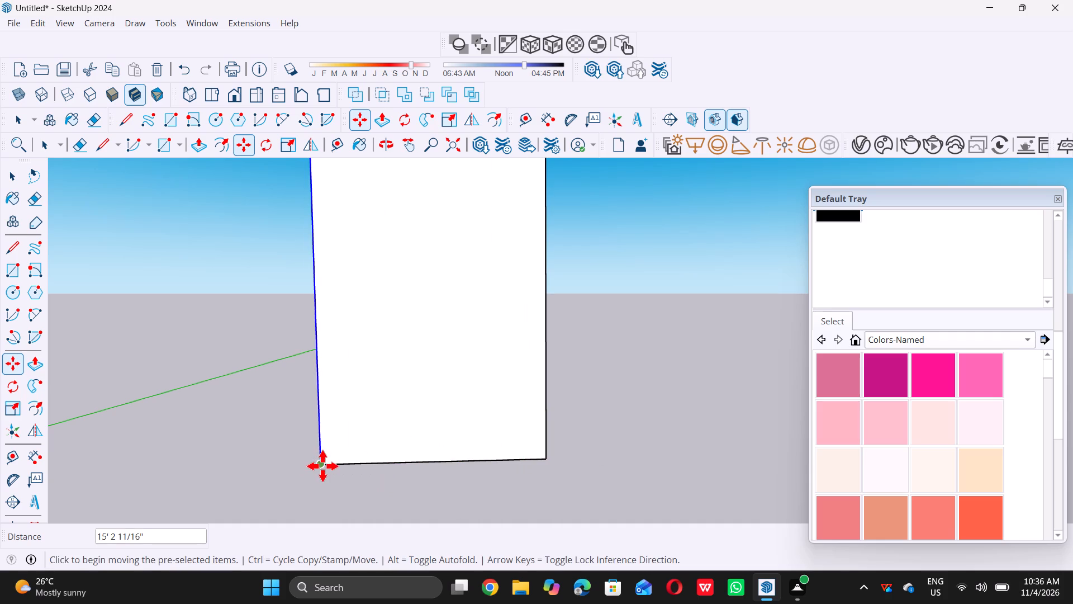
pyautogui.press('/')
pyautogui.press('5')
pyautogui.press('Return')
pyautogui.press('space')
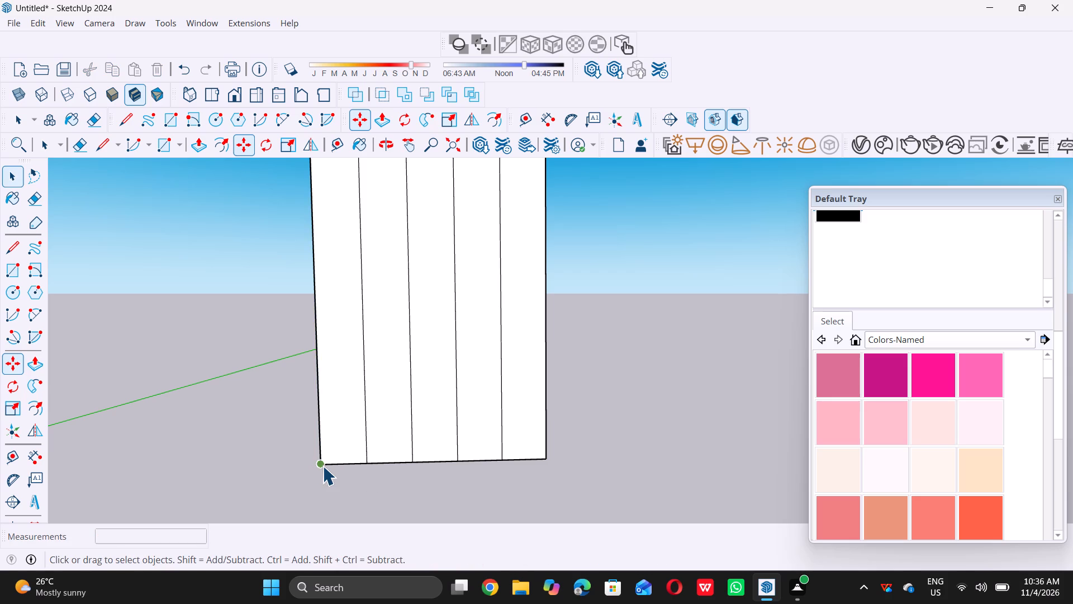
# Copy the leftmost strip's top edge 69' 3" down to its bottom corner with /25, dividing that strip into 25 equal segments.
pyautogui.scroll(-20, 342, 478)
pyautogui.scroll(-4, 342, 478)
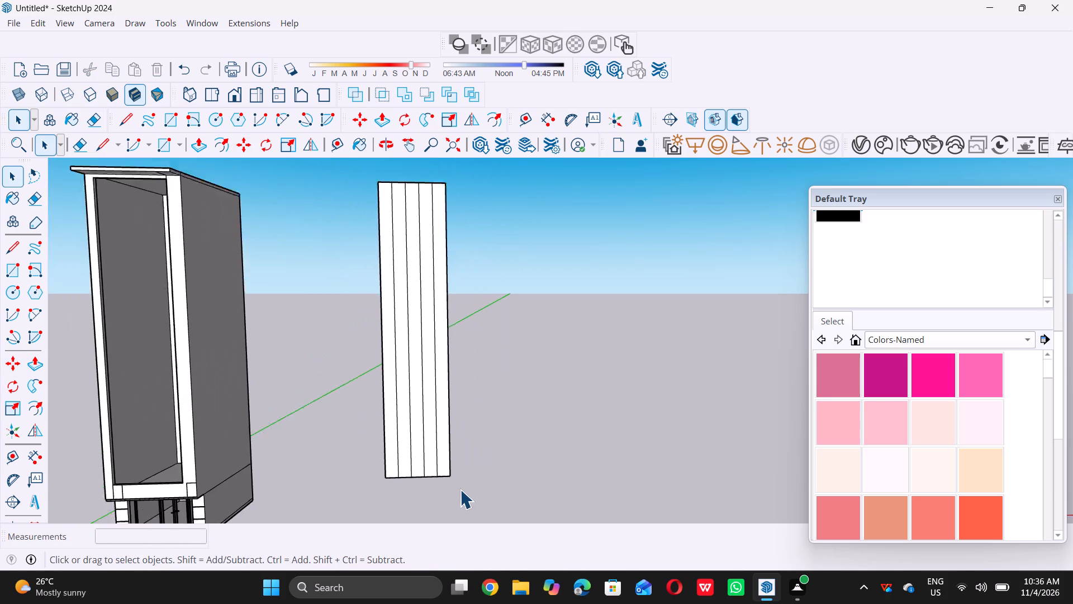
pyautogui.scroll(-2, 460, 489)
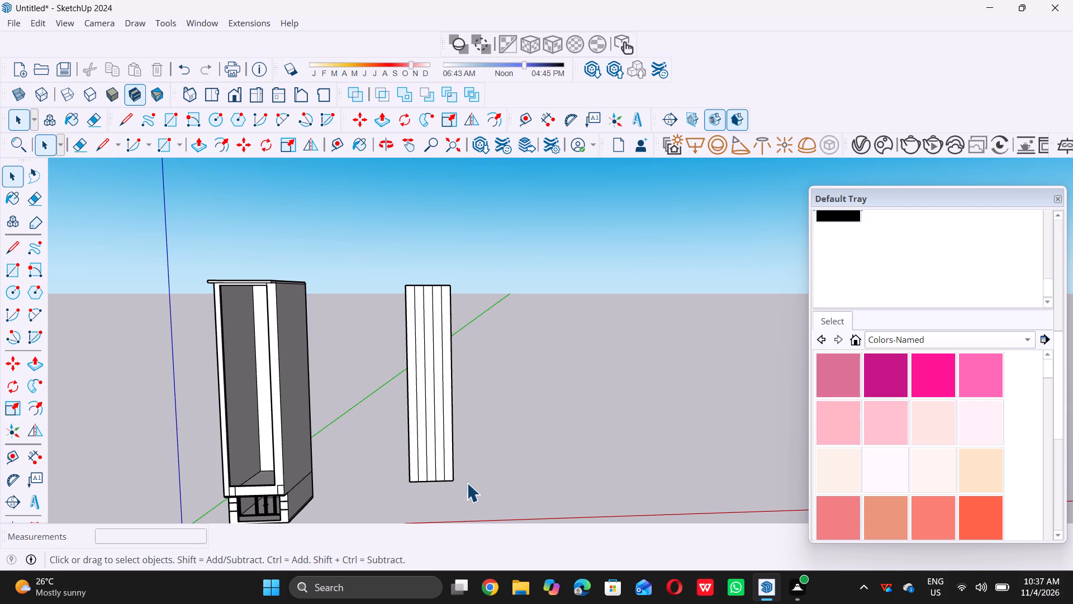
pyautogui.scroll(-4, 357, 289)
pyautogui.moveTo(370, 309); pyautogui.dragTo(458, 361, button='middle')
pyautogui.moveTo(463, 364); pyautogui.dragTo(477, 374, button='middle')
pyautogui.middleClick(479, 377)
pyautogui.middleClick(481, 377)
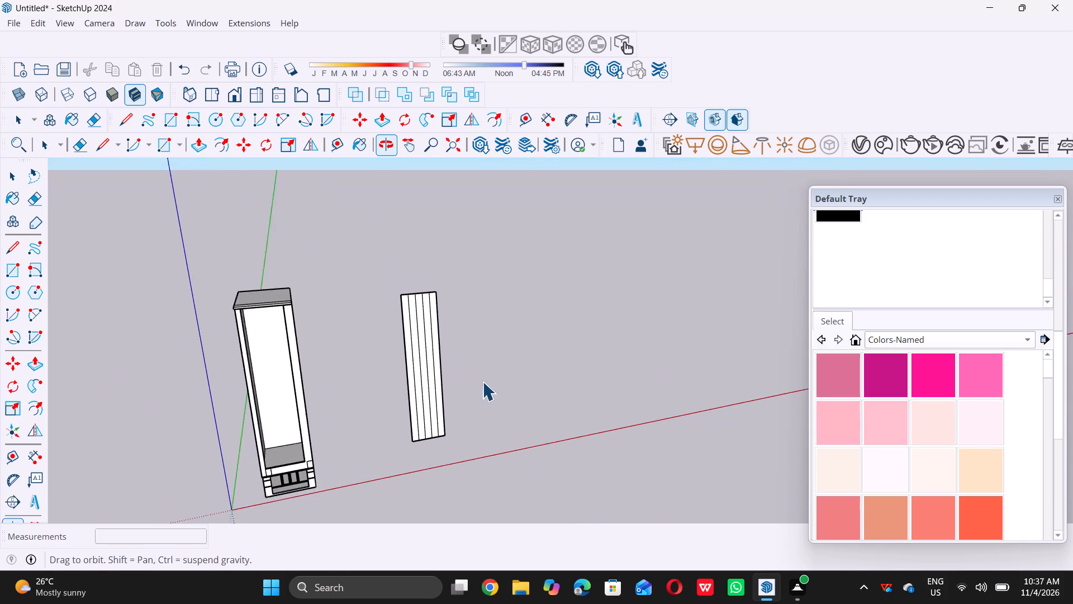
pyautogui.scroll(16, 414, 296)
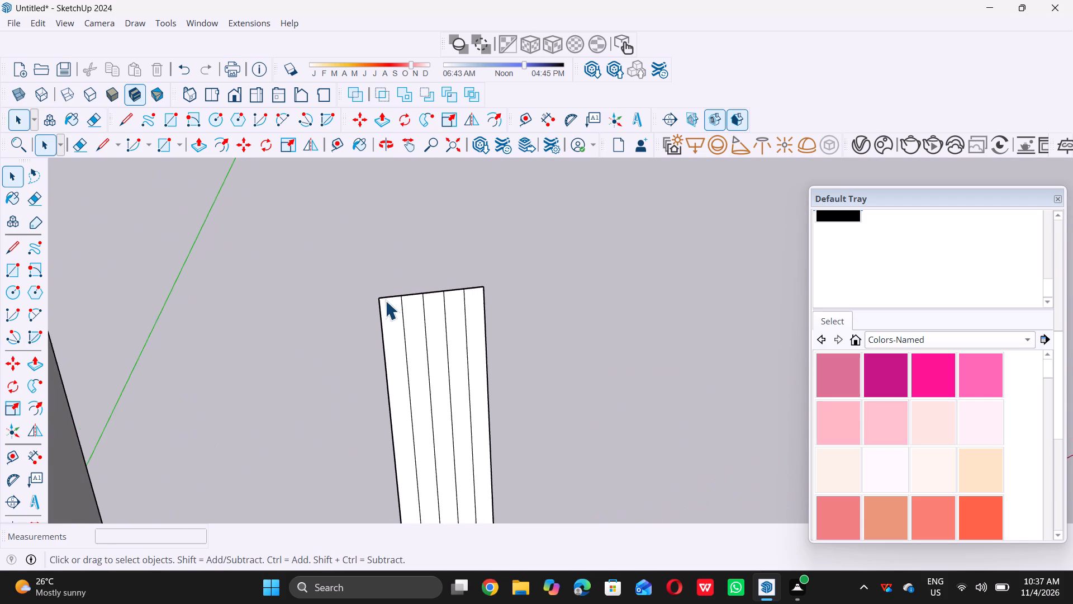
pyautogui.scroll(11, 385, 300)
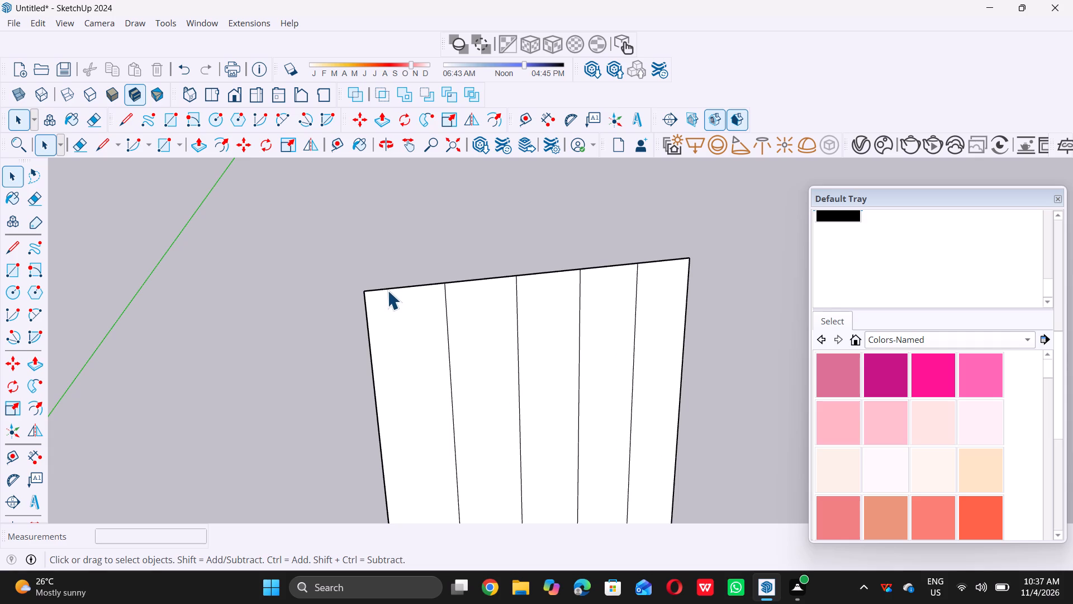
pyautogui.tripleClick(387, 290)
pyautogui.doubleClick(320, 263)
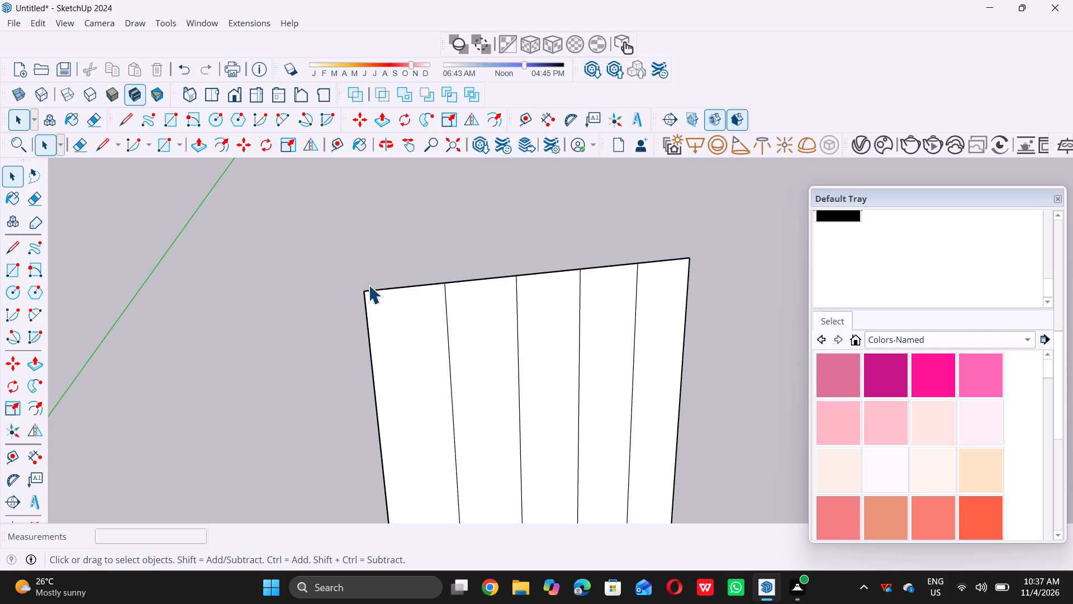
pyautogui.click(376, 291)
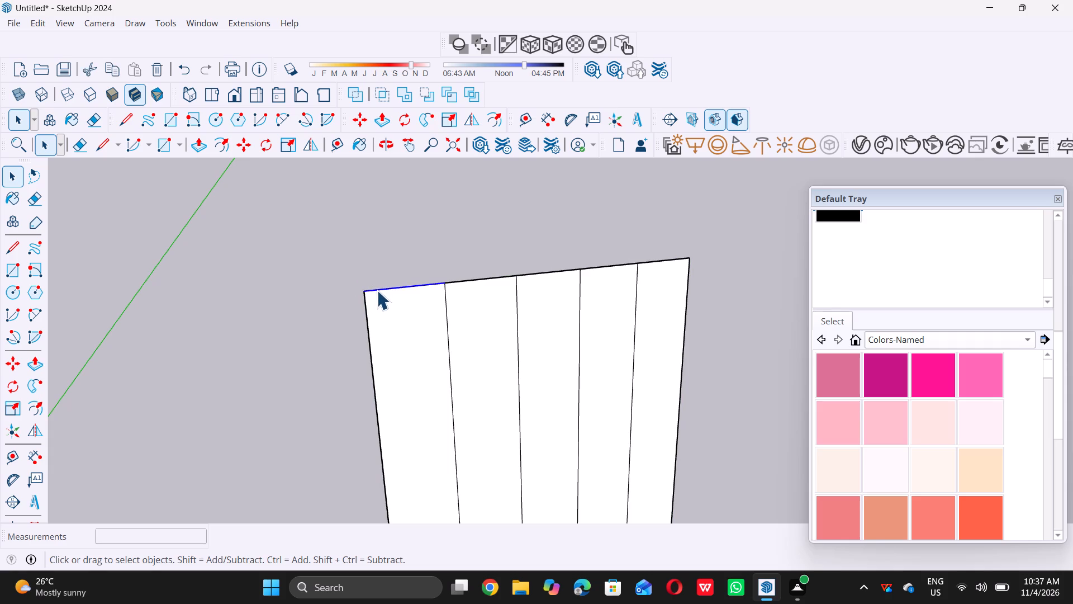
pyautogui.press('m')
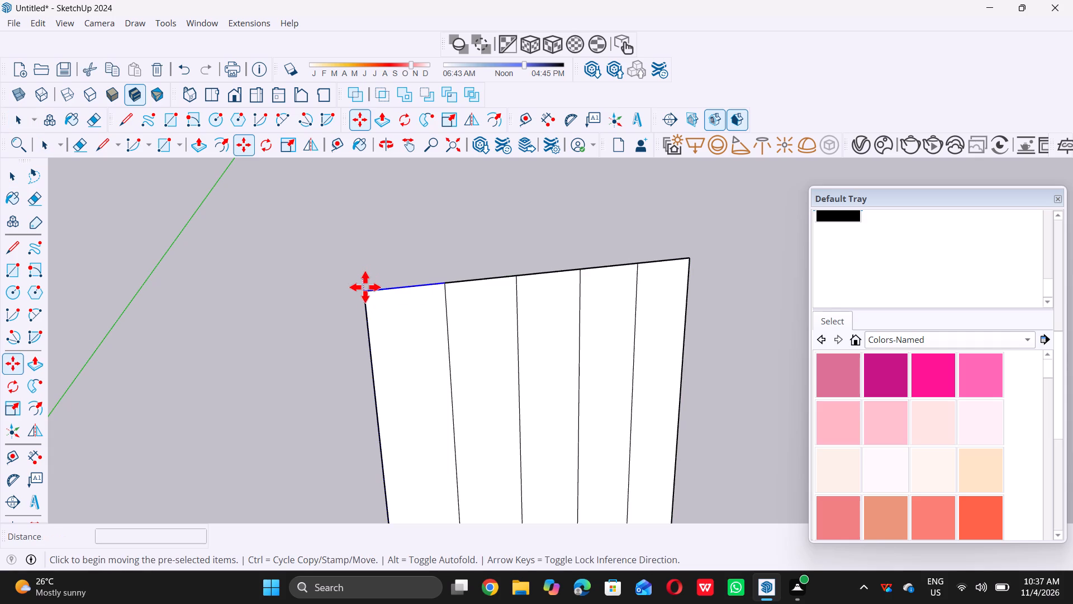
pyautogui.tripleClick(362, 292)
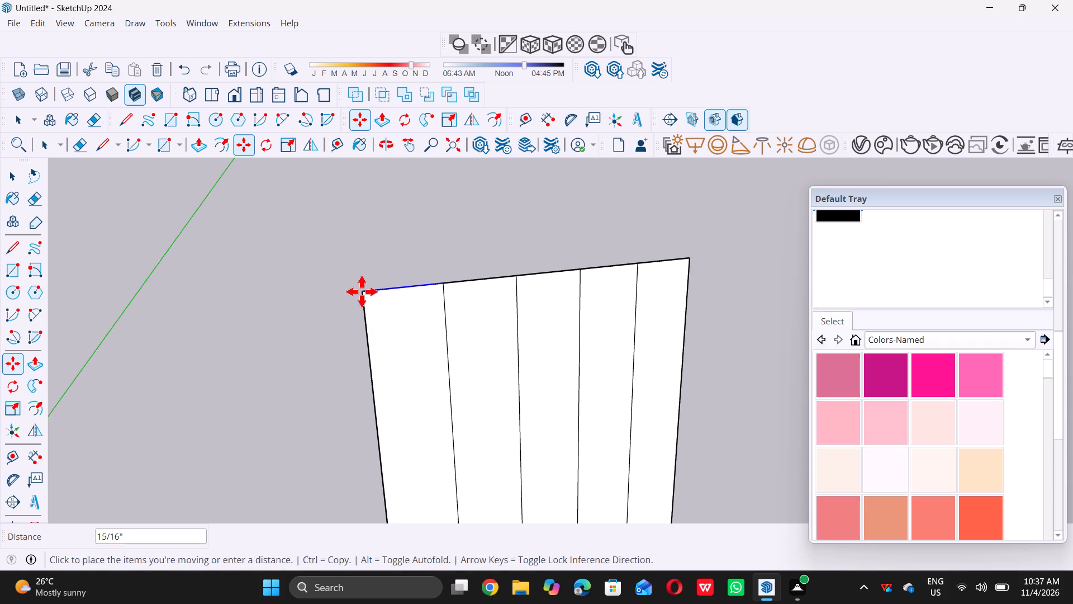
pyautogui.scroll(-13, 362, 291)
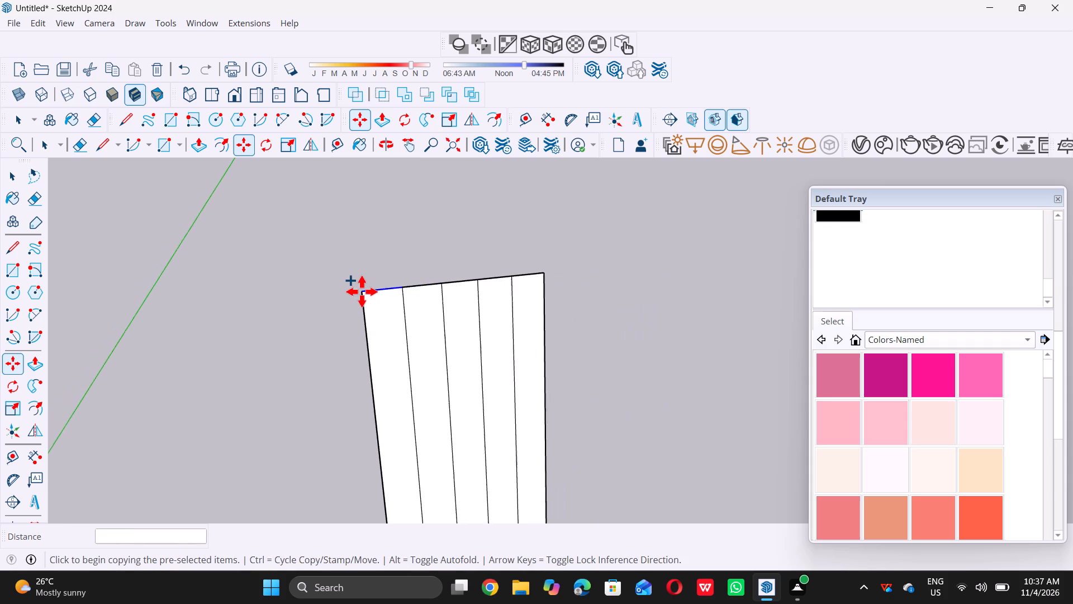
pyautogui.scroll(-13, 362, 291)
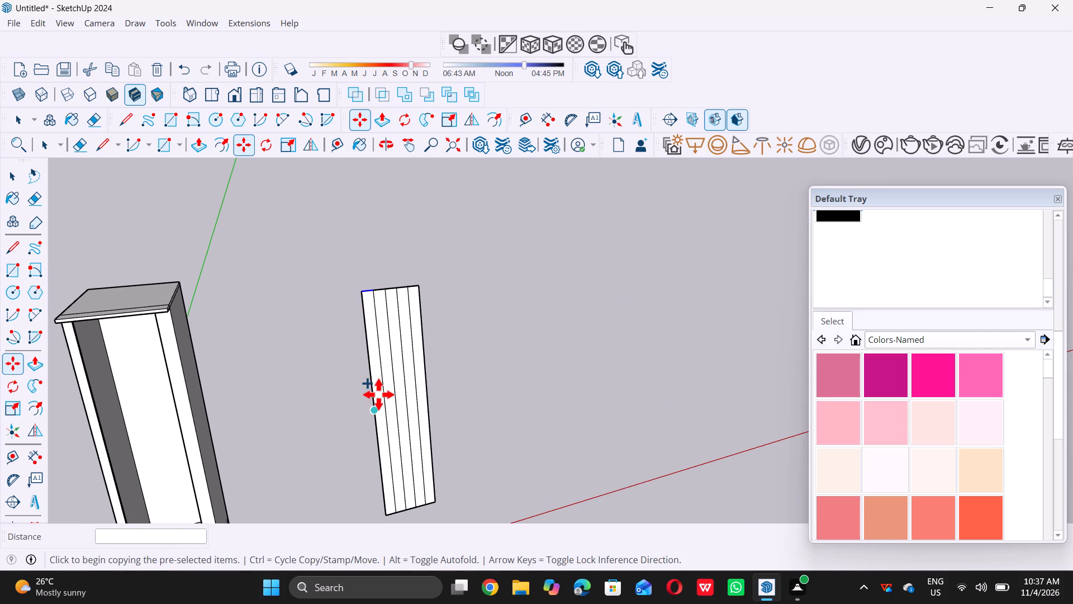
pyautogui.click(363, 291)
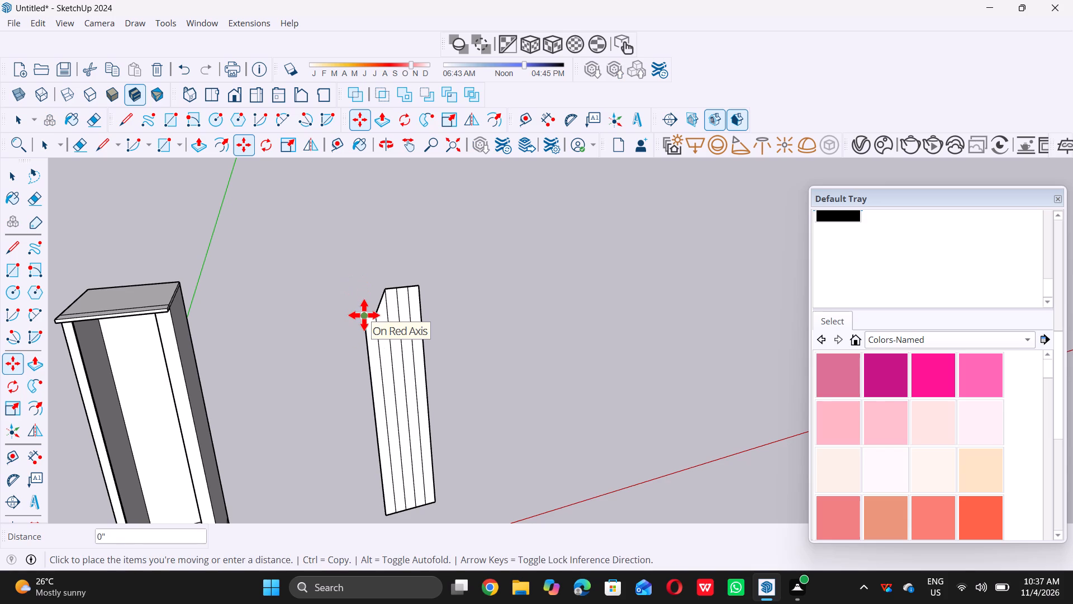
pyautogui.scroll(-3, 372, 379)
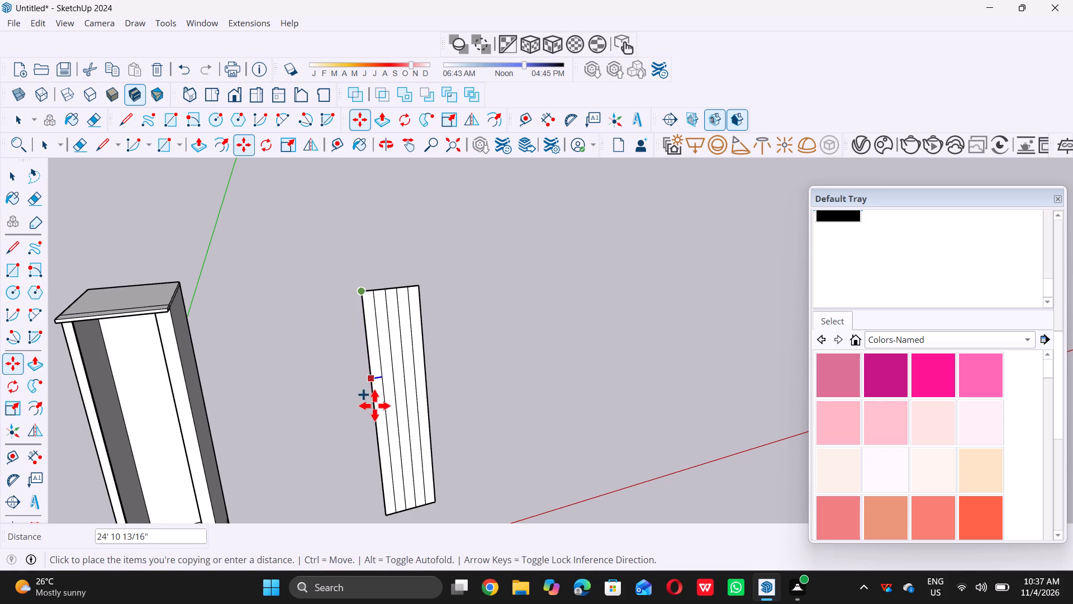
pyautogui.scroll(12, 381, 477)
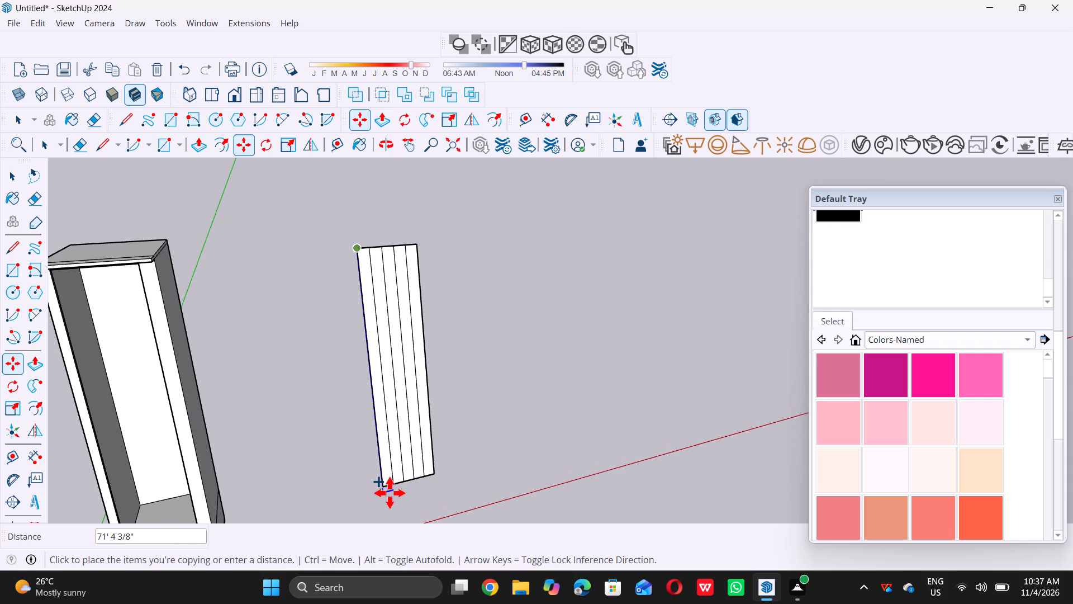
pyautogui.scroll(11, 390, 493)
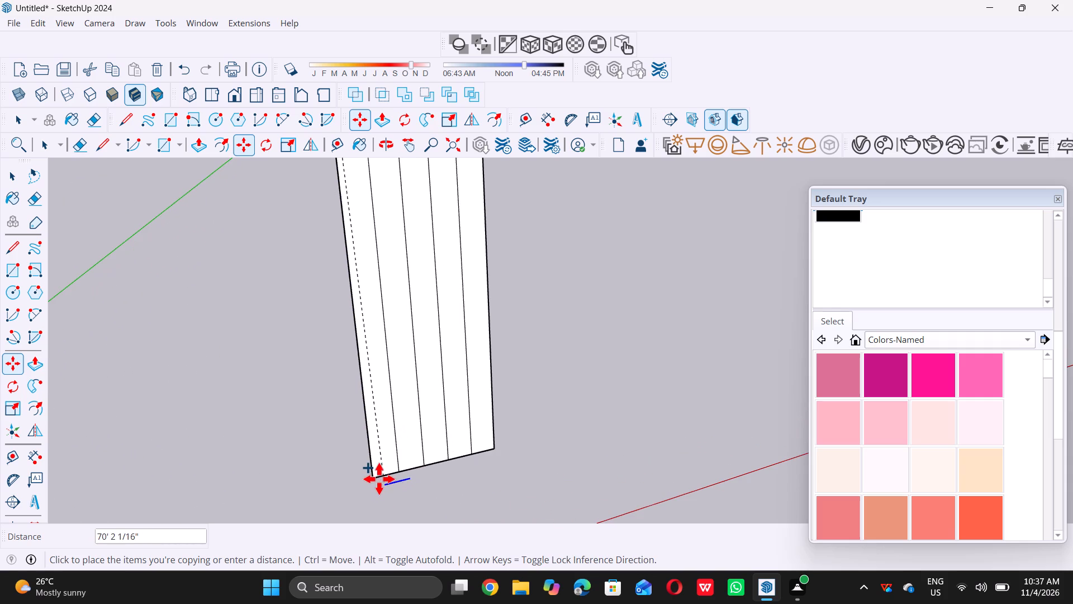
pyautogui.doubleClick(373, 474)
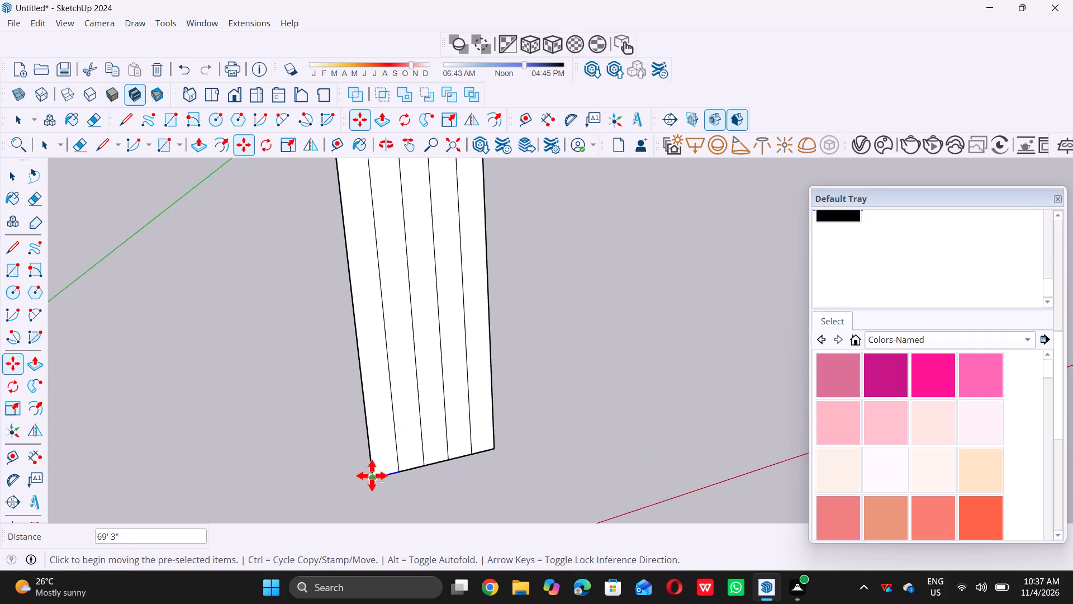
pyautogui.press('/')
pyautogui.write('25')
pyautogui.press('Return')
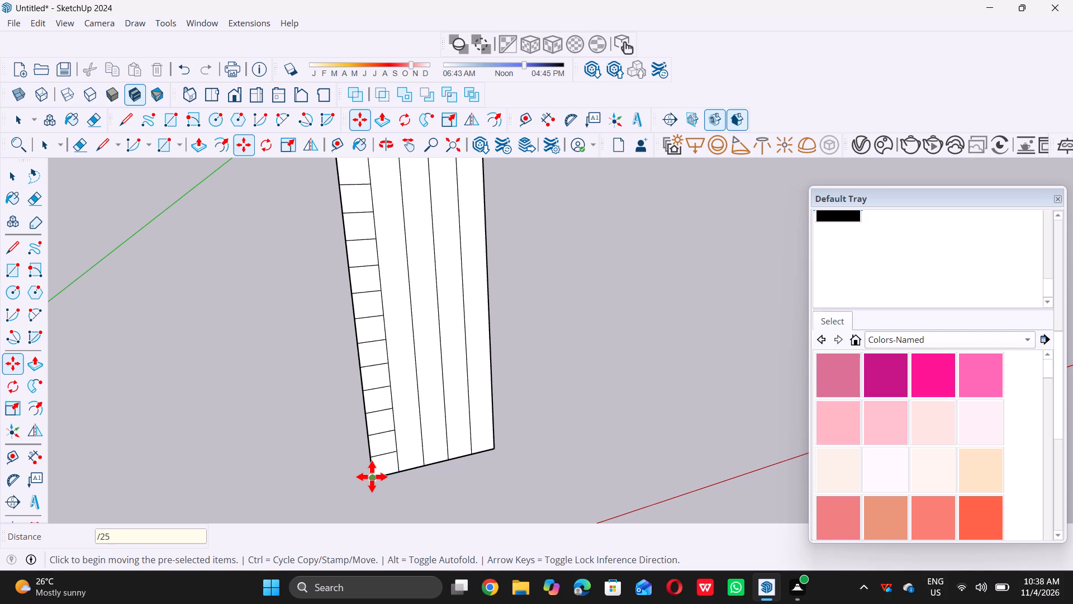
# Place a guide line 0.5" below the first horizontal divider from the top of the panel's subdivided strip.
pyautogui.press('space')
pyautogui.scroll(-10, 370, 477)
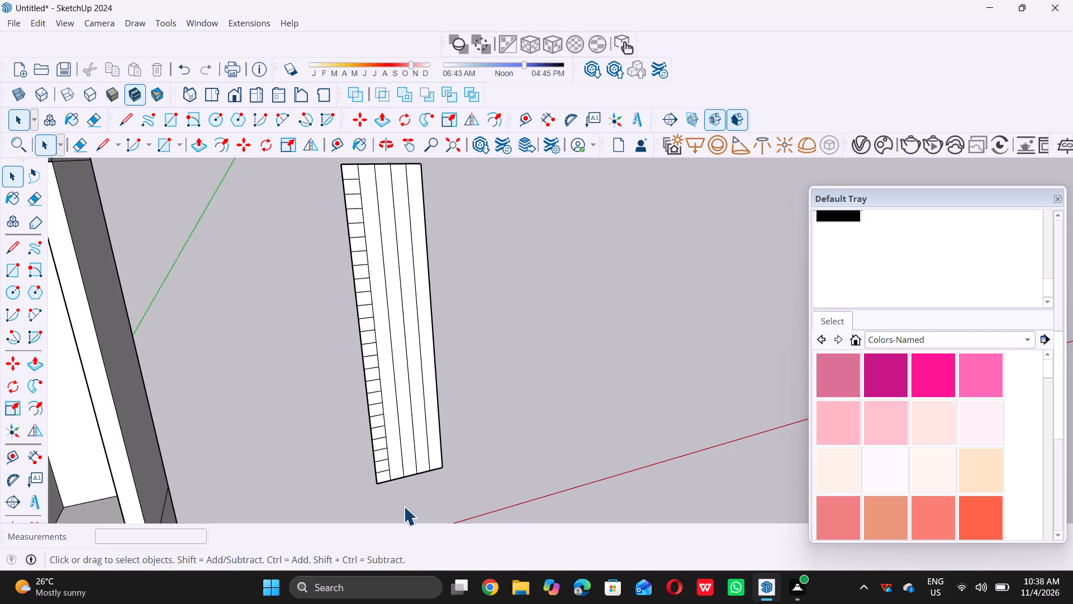
pyautogui.scroll(-1, 403, 506)
pyautogui.scroll(6, 403, 201)
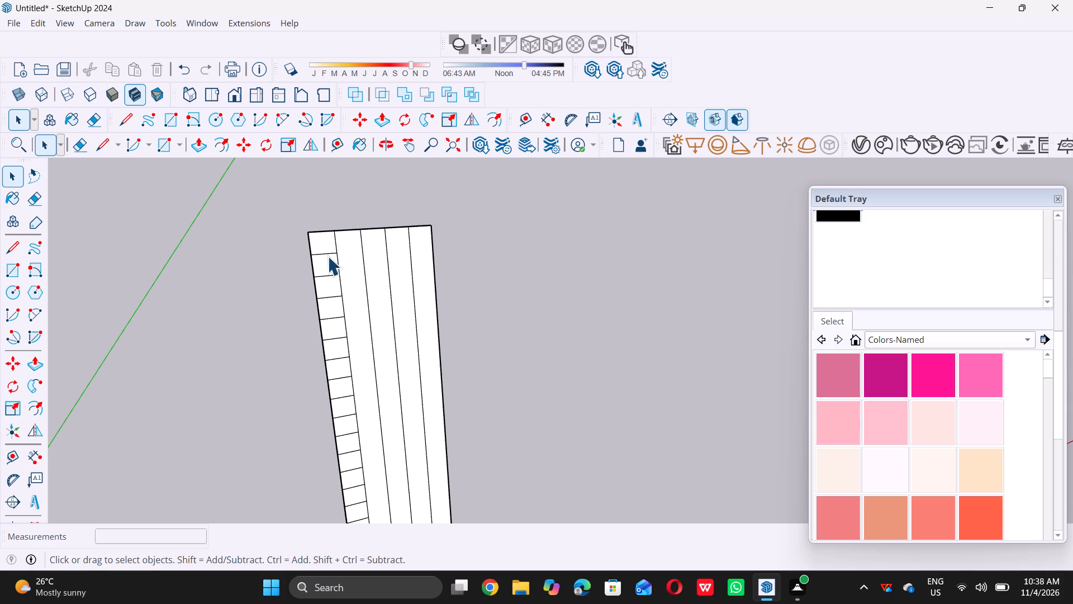
pyautogui.scroll(13, 315, 242)
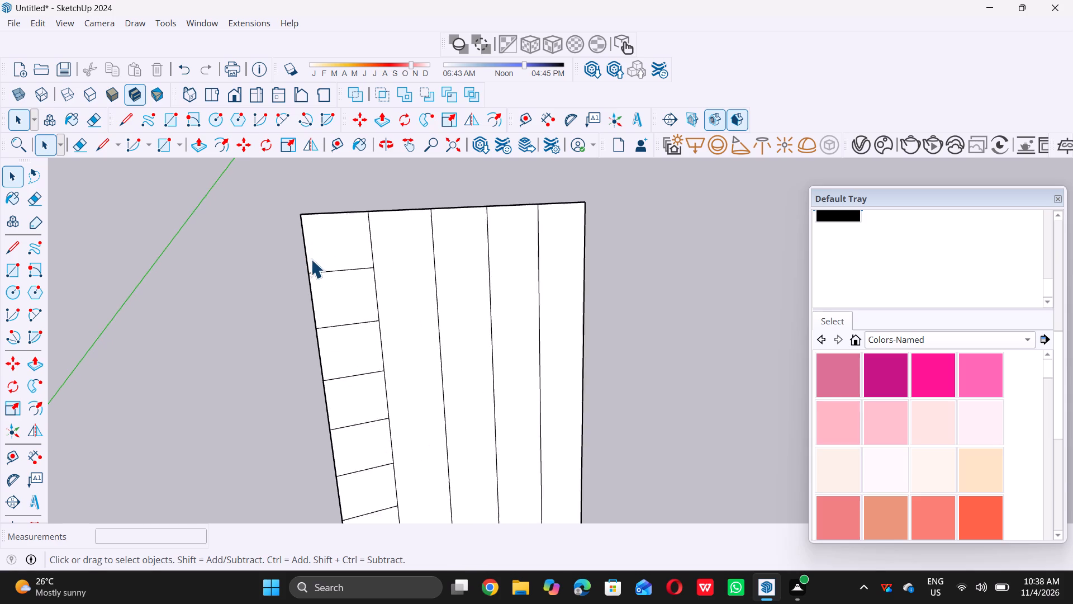
pyautogui.scroll(2, 311, 259)
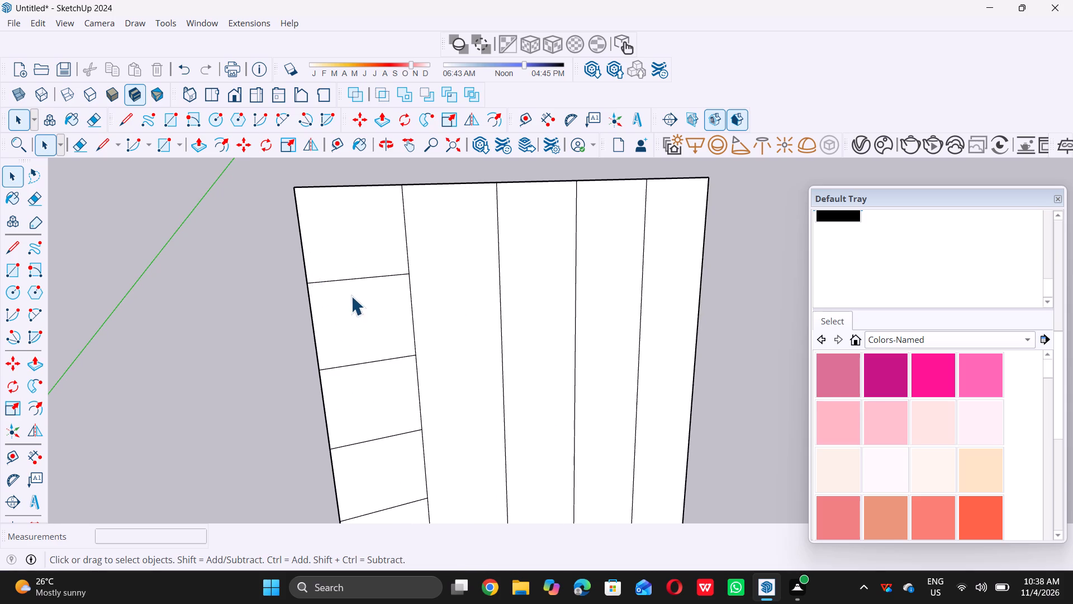
pyautogui.scroll(2, 363, 301)
pyautogui.press('t')
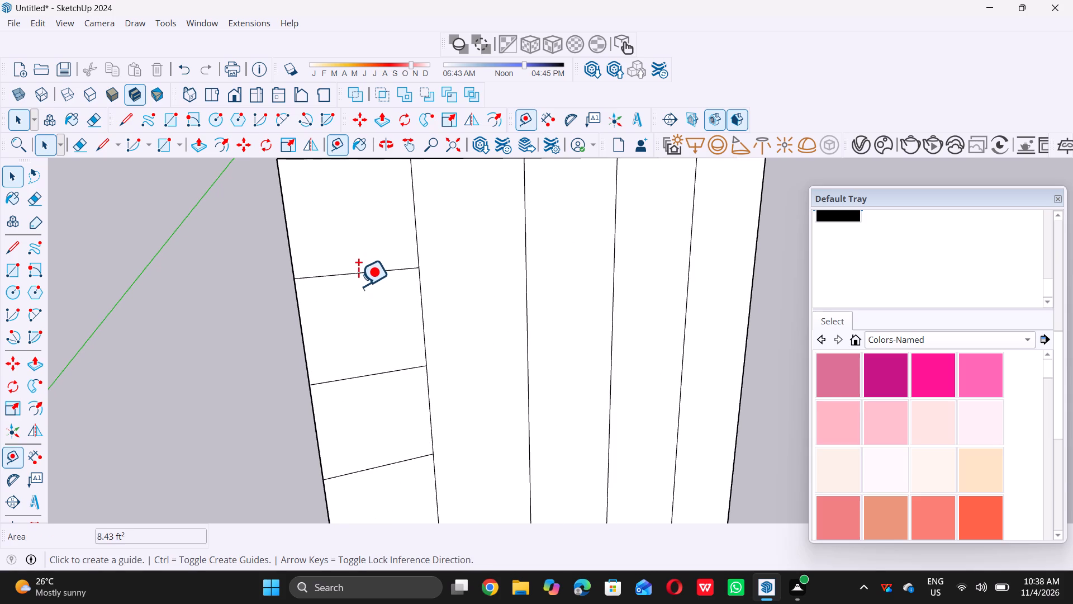
pyautogui.click(358, 275)
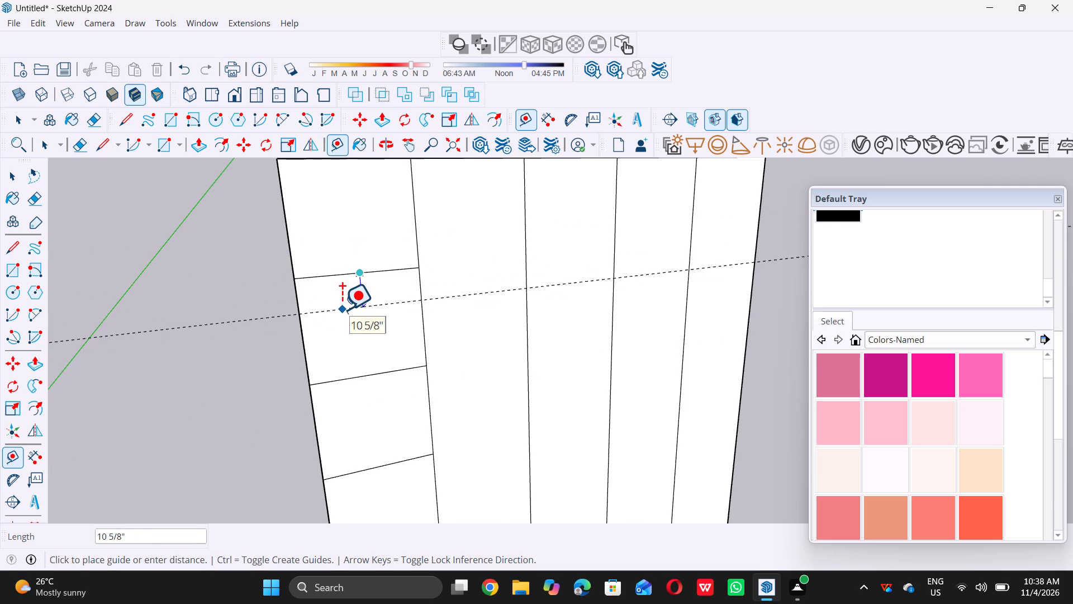
pyautogui.write('0.5')
pyautogui.hotkey('shift', '"')
pyautogui.press('Return')
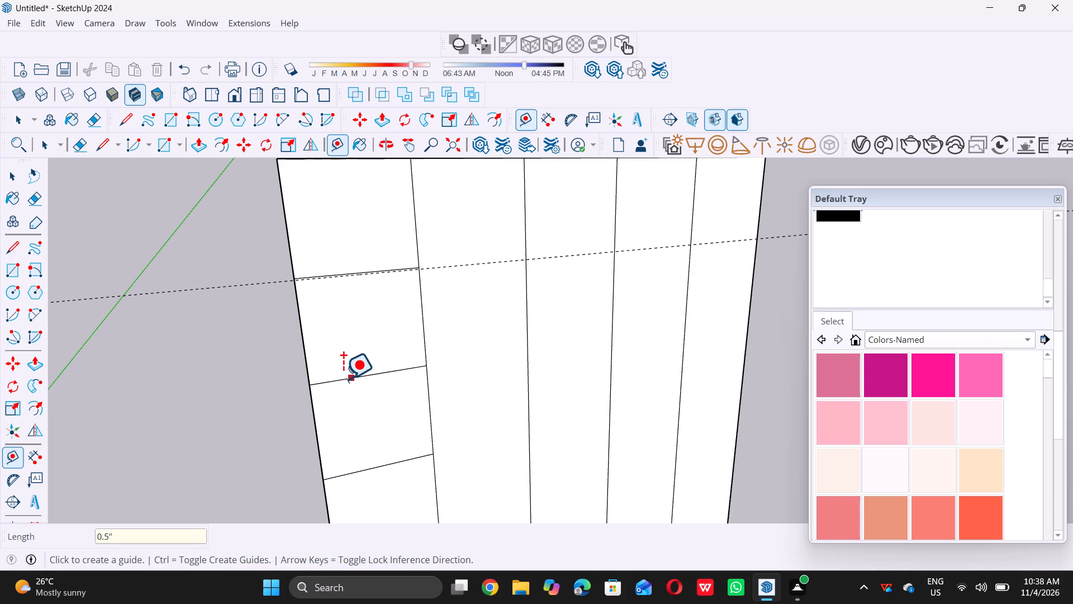
# Place a guide line 0.5" below the second horizontal divider from the top of the subdivided strip.
pyautogui.click(344, 381)
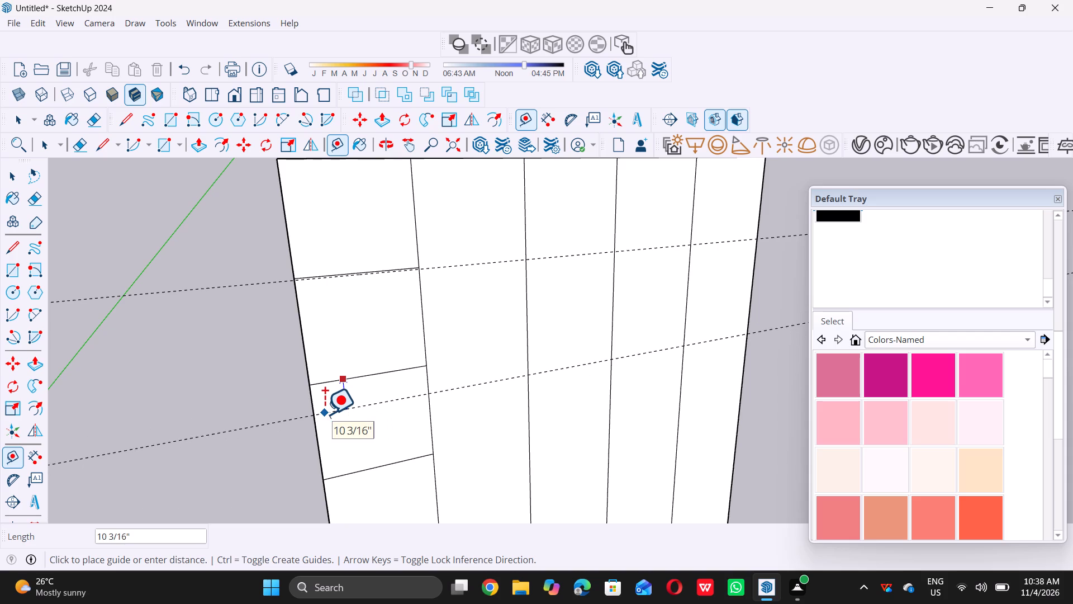
pyautogui.write('0.5')
pyautogui.hotkey('shift', '"')
pyautogui.press('Return')
pyautogui.press('space')
# Place a guide line 0.5" below the third horizontal divider from the top of the subdivided strip.
pyautogui.scroll(-7, 342, 304)
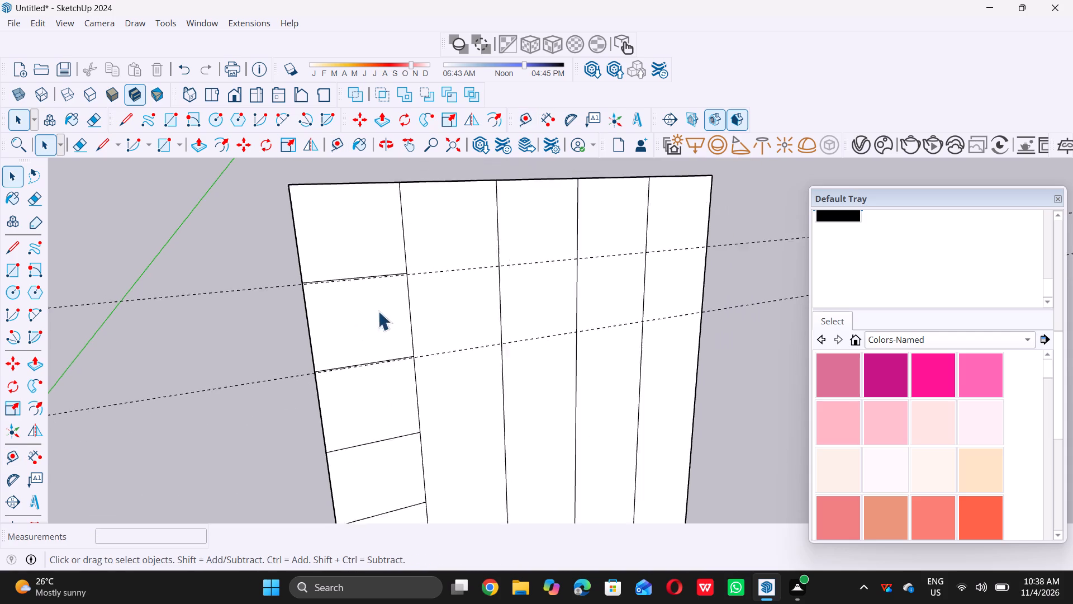
pyautogui.scroll(-6, 378, 311)
pyautogui.moveTo(321, 395); pyautogui.dragTo(471, 389, button='middle')
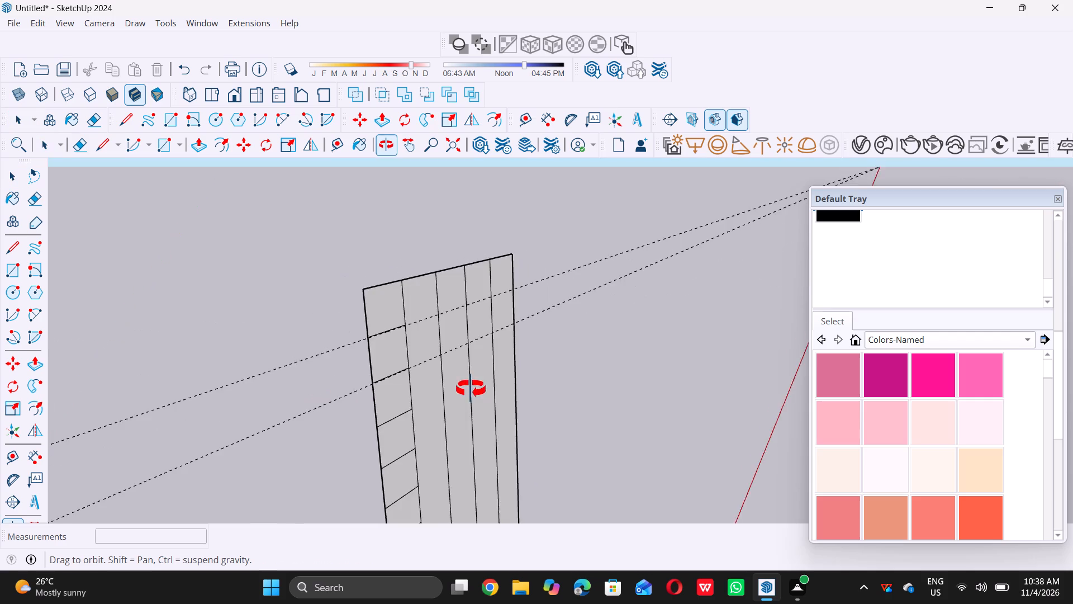
pyautogui.scroll(-10, 455, 371)
pyautogui.scroll(7, 436, 384)
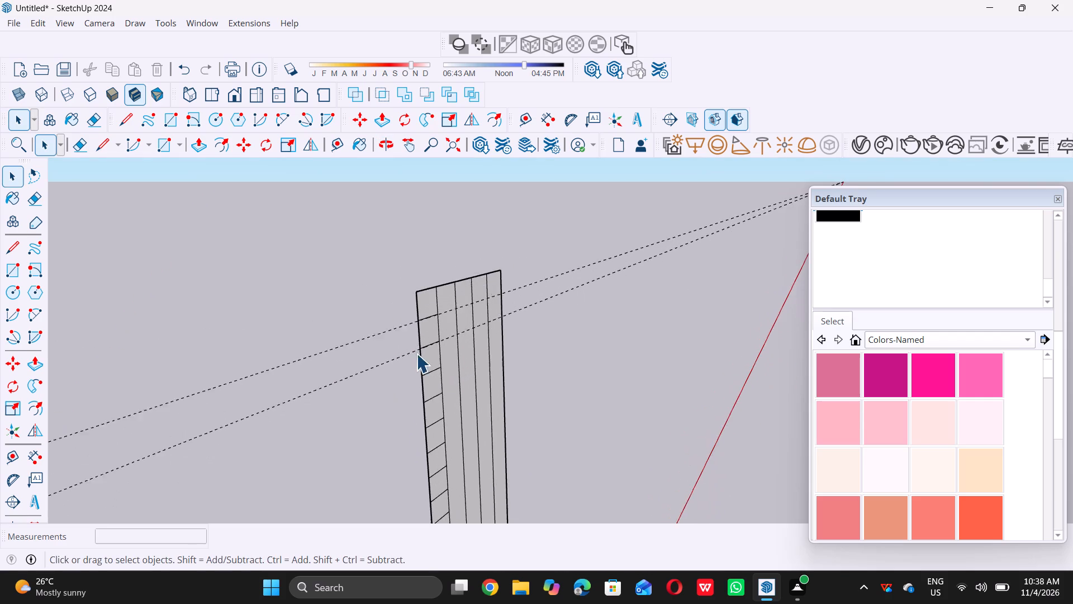
pyautogui.scroll(16, 424, 336)
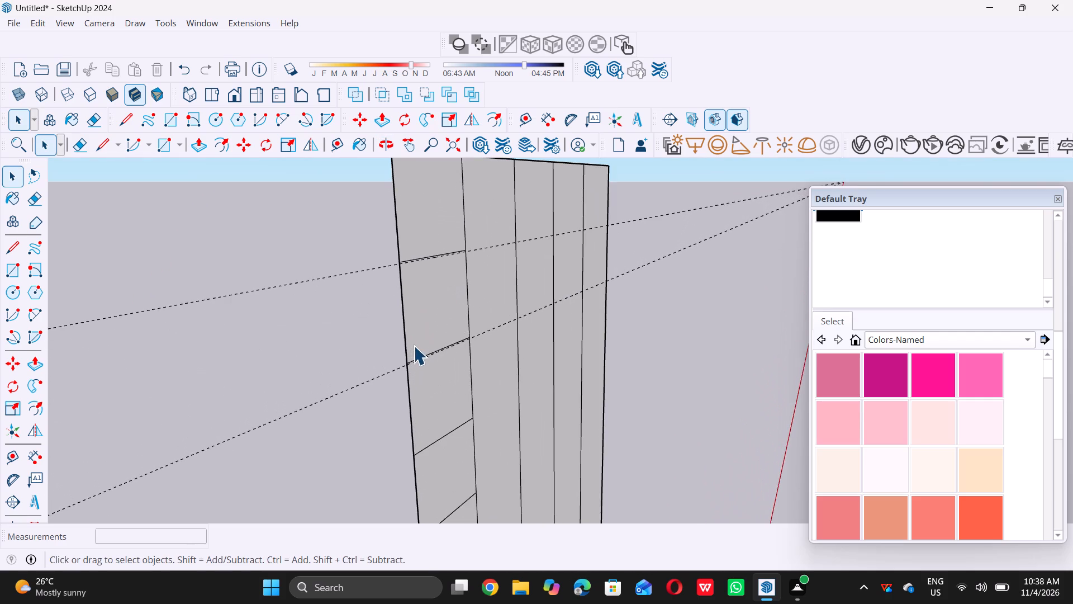
pyautogui.scroll(4, 414, 346)
pyautogui.scroll(-12, 415, 362)
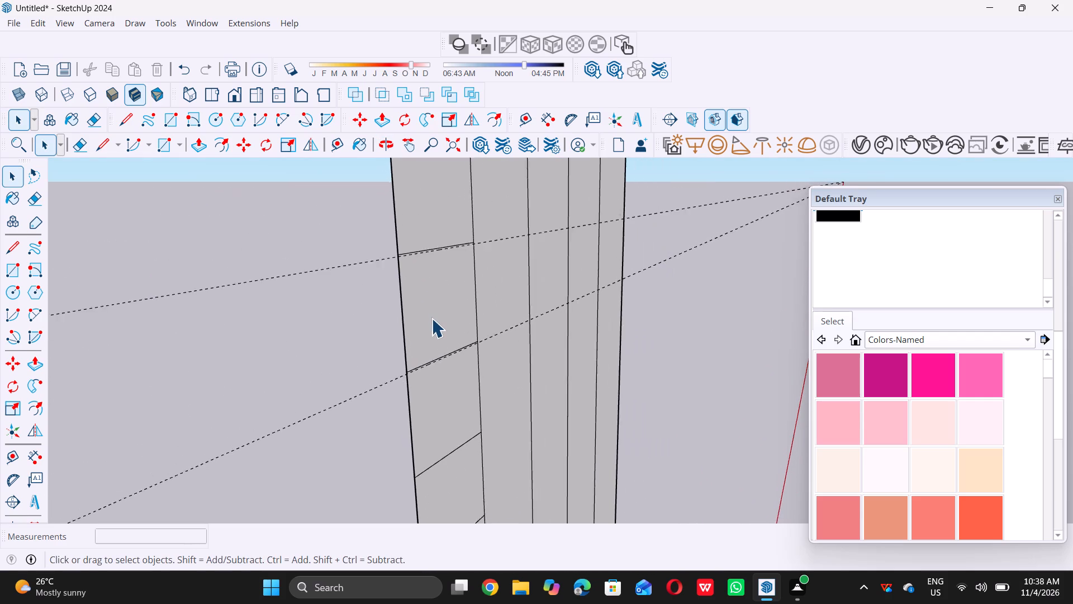
pyautogui.scroll(-10, 431, 318)
pyautogui.scroll(11, 440, 371)
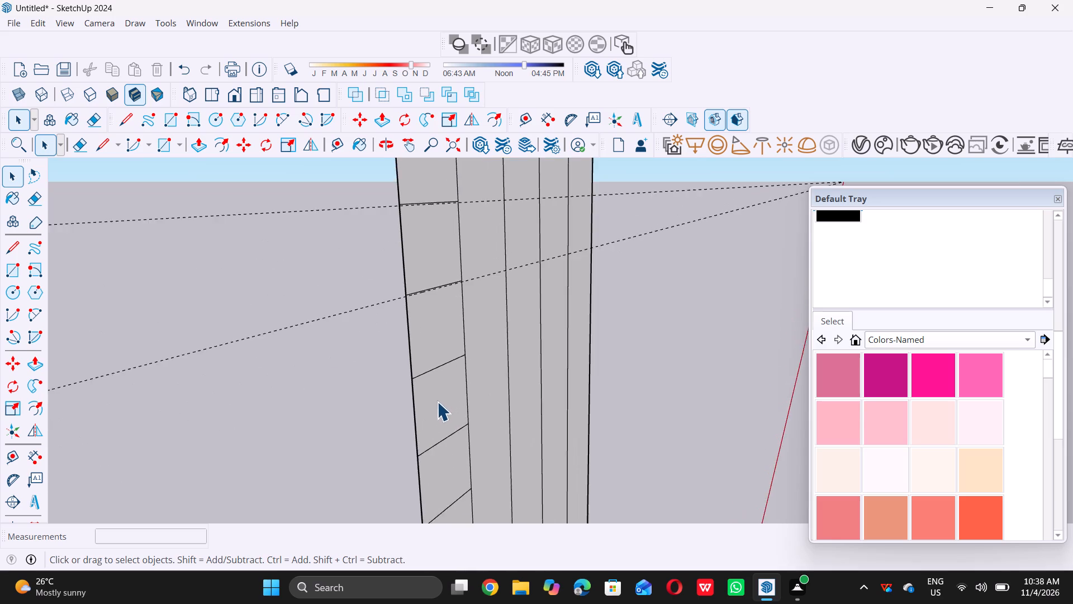
pyautogui.scroll(8, 437, 402)
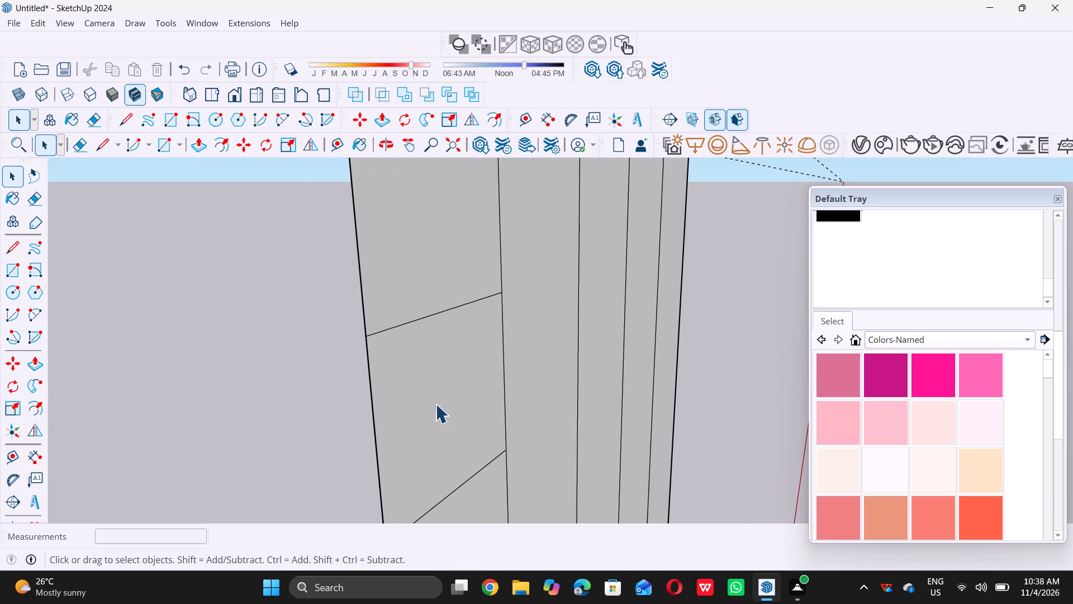
pyautogui.press('t')
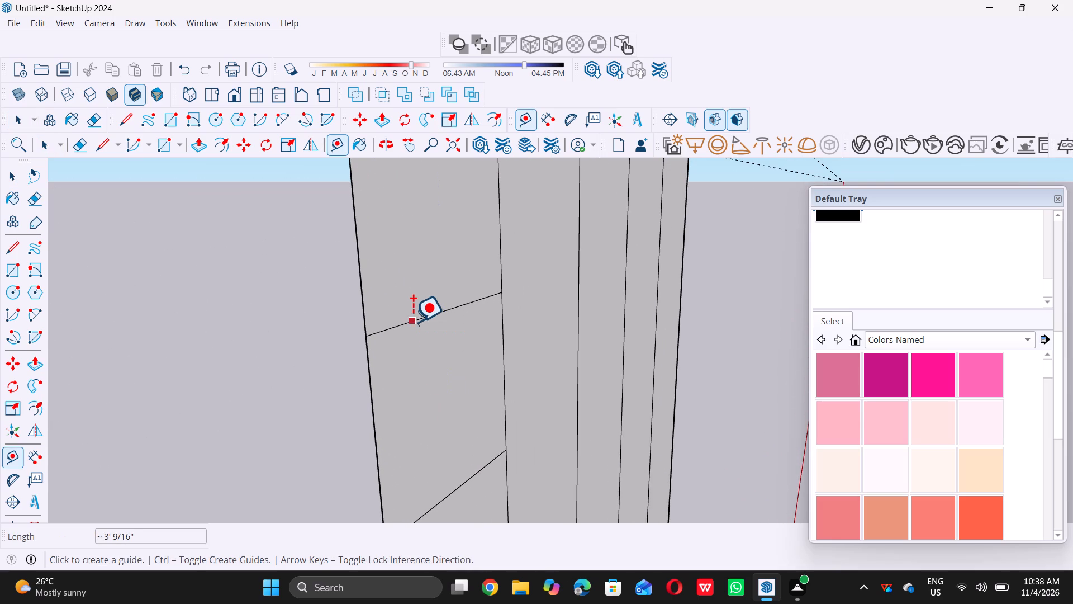
pyautogui.click(413, 322)
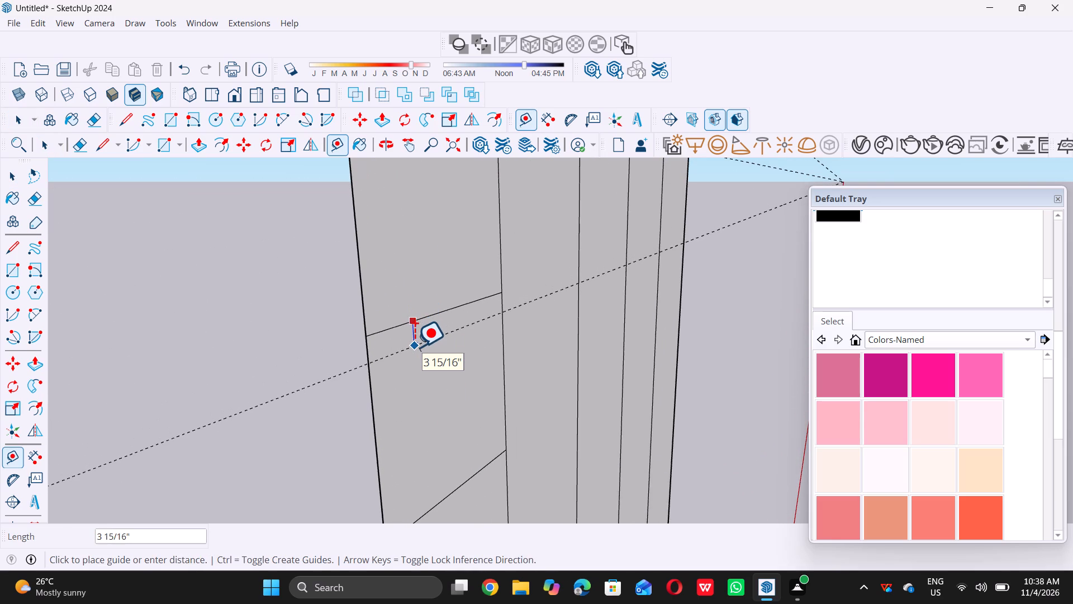
pyautogui.press('0')
pyautogui.press('.')
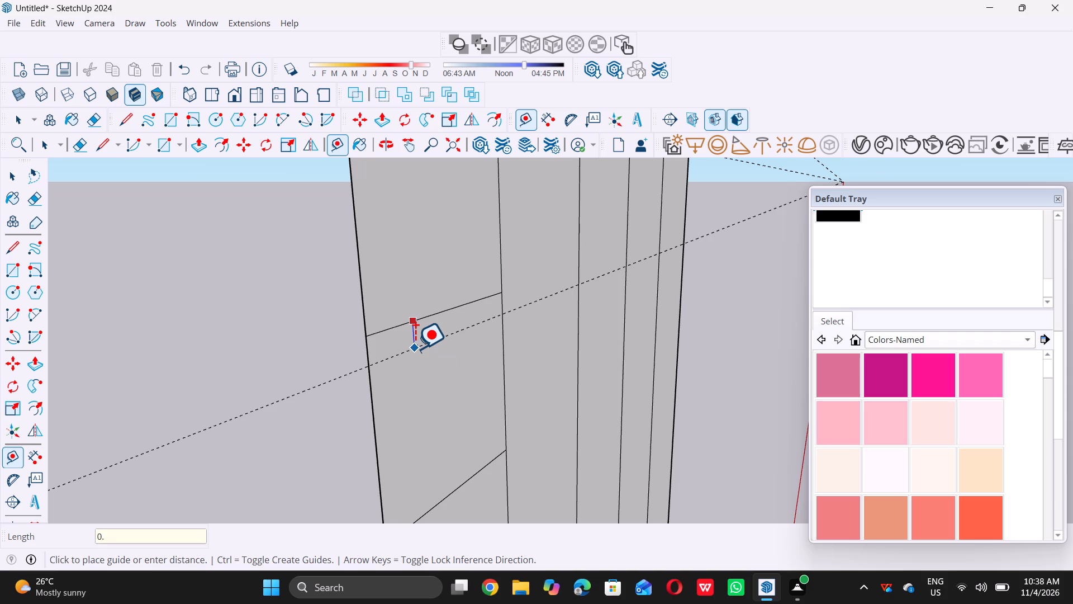
pyautogui.press('5')
pyautogui.hotkey('shift', '"')
pyautogui.press('Return')
# Place a guide line 0.5" below the fourth horizontal divider from the top of the subdivided strip.
pyautogui.scroll(-5, 416, 348)
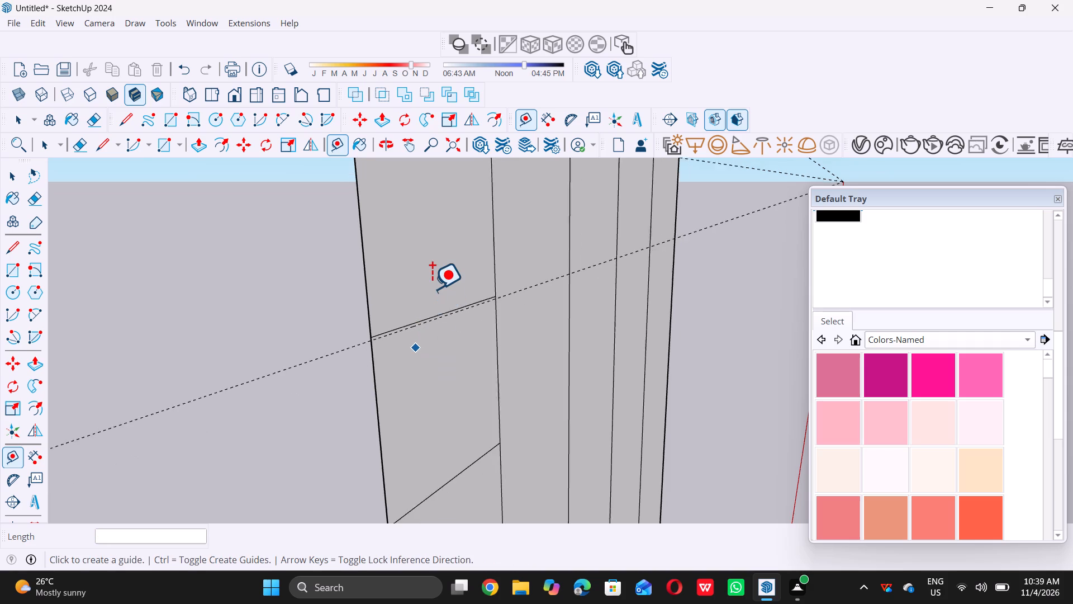
pyautogui.scroll(-20, 432, 289)
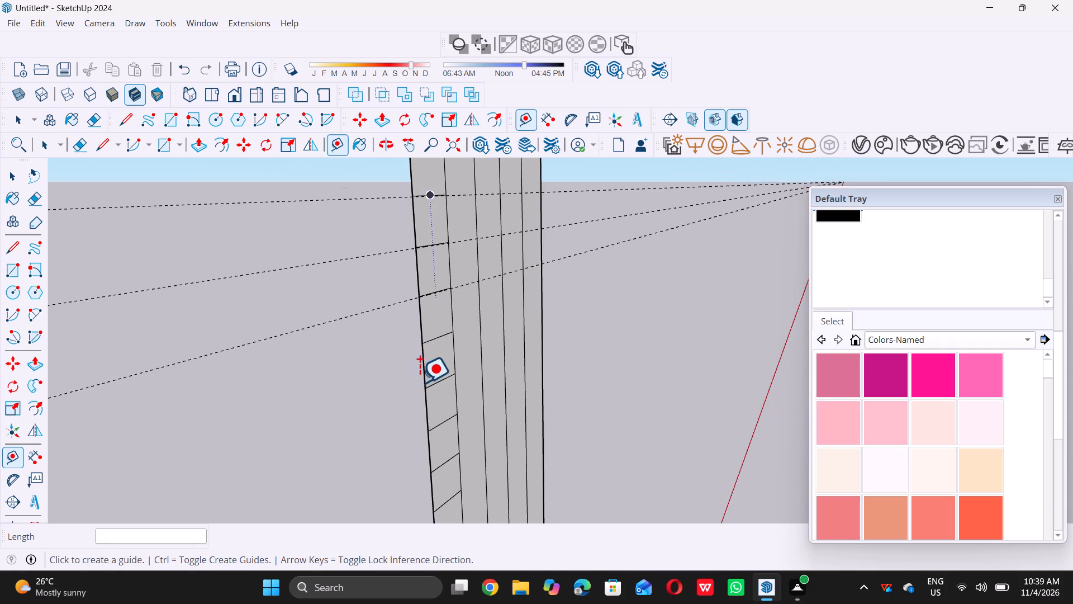
pyautogui.scroll(15, 420, 383)
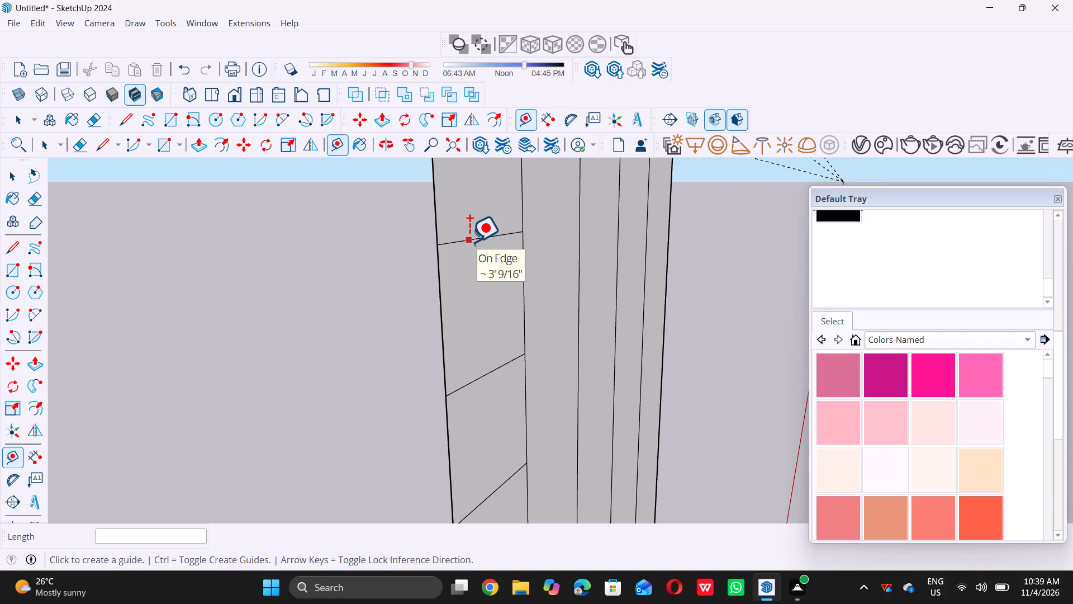
pyautogui.click(469, 242)
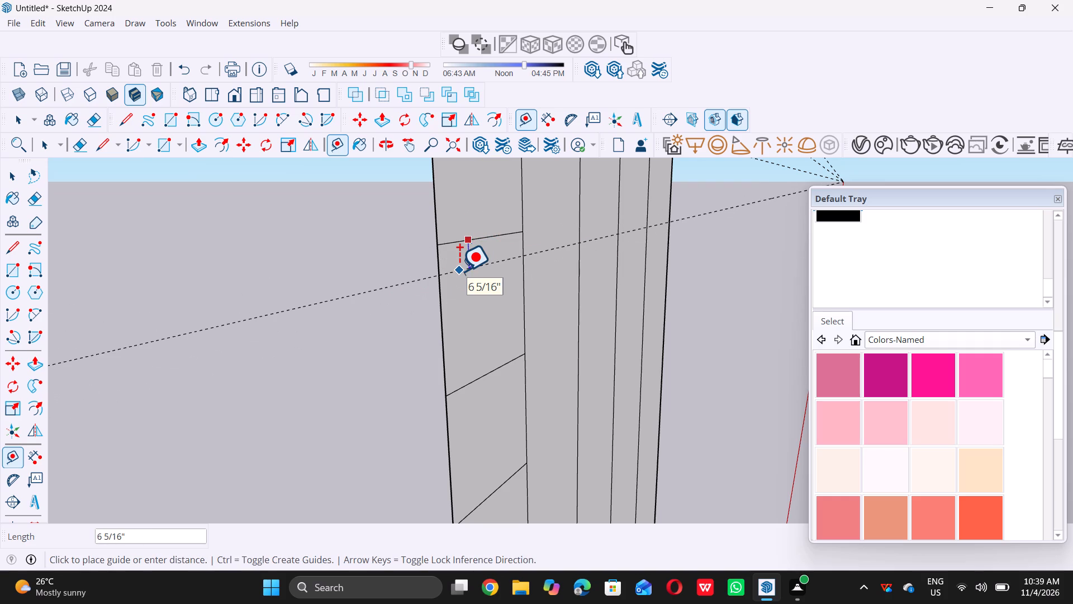
pyautogui.write('0.5')
pyautogui.hotkey('shift', '"')
pyautogui.press('Return')
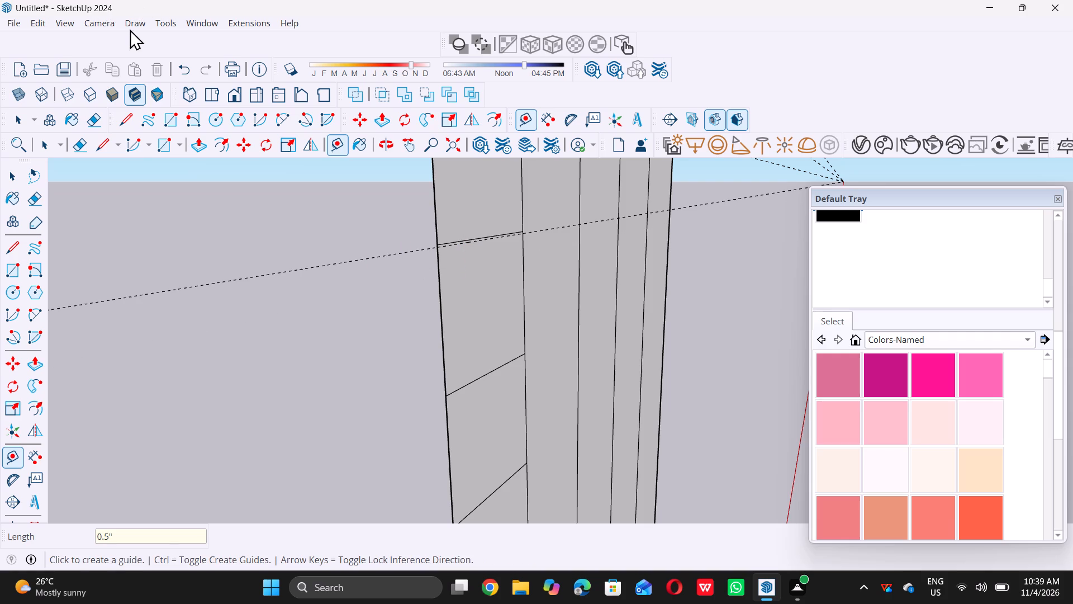
# Place a guide line 0.5" below the fifth horizontal divider from the top, undoing a stray guide laid on the divider itself.
pyautogui.scroll(-6, 496, 379)
pyautogui.scroll(-3, 523, 284)
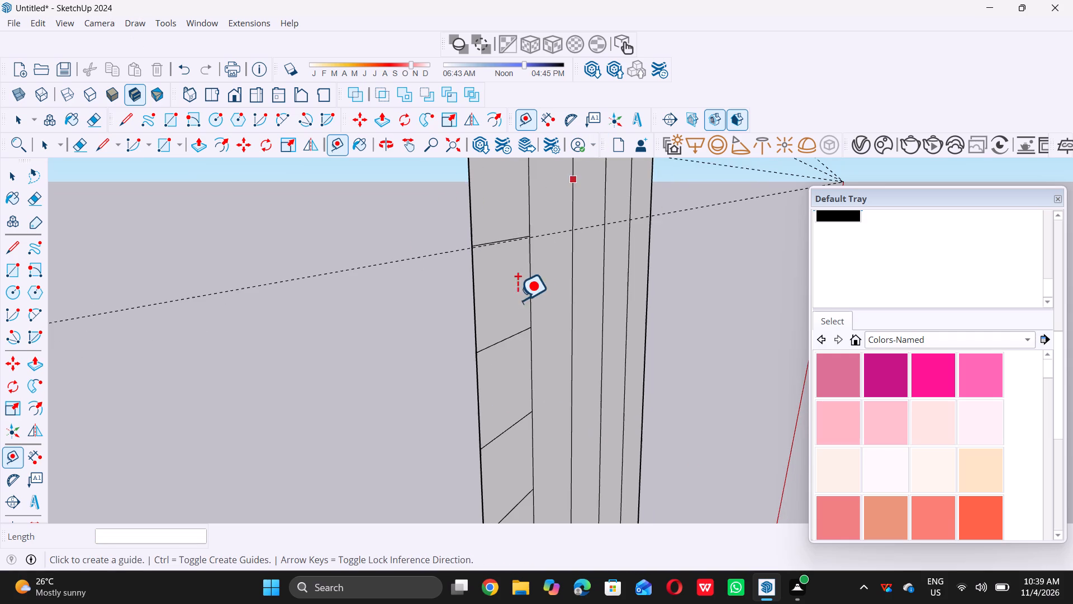
pyautogui.scroll(-7, 517, 300)
pyautogui.scroll(7, 501, 380)
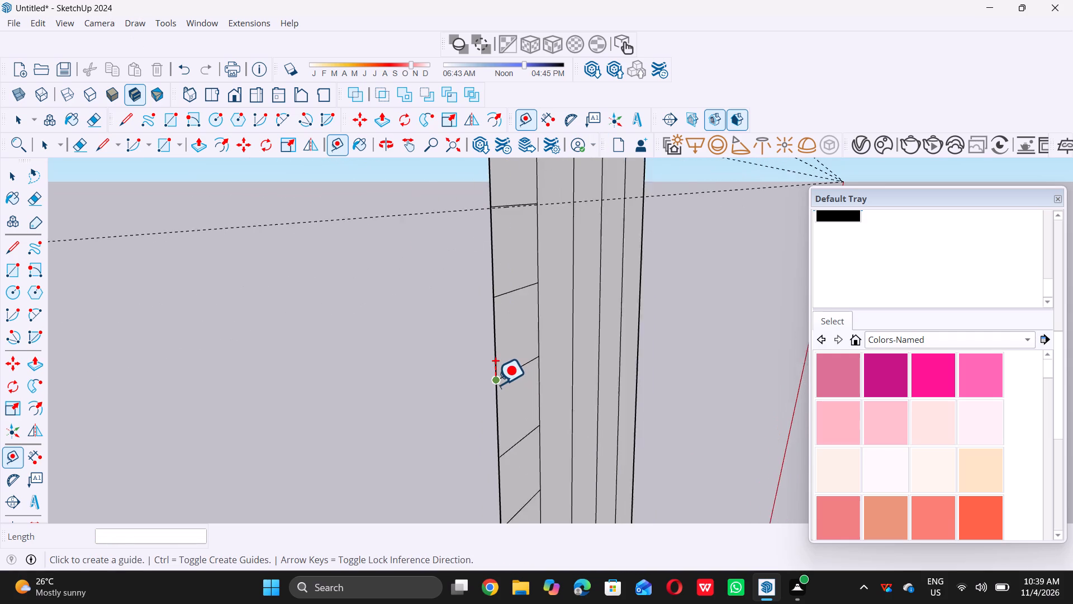
pyautogui.scroll(4, 497, 381)
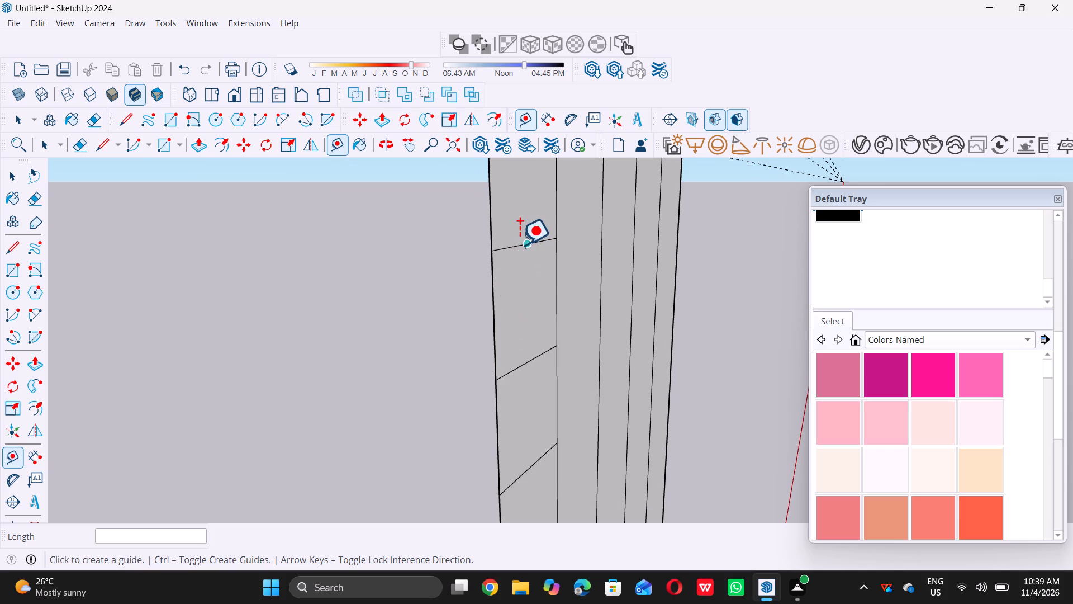
pyautogui.doubleClick(517, 249)
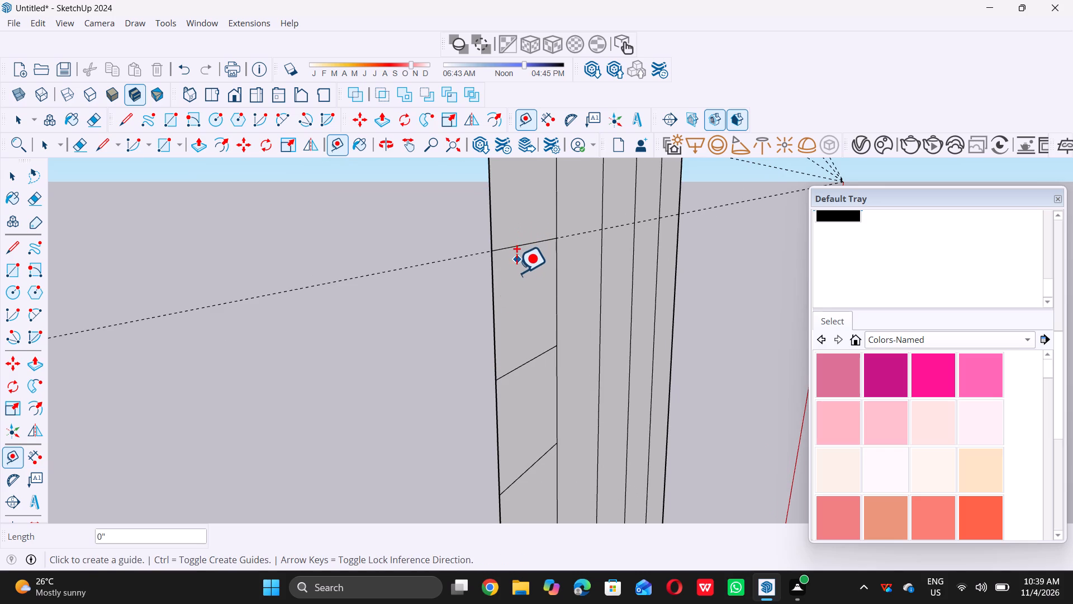
pyautogui.hotkey('ctrl', 'z')
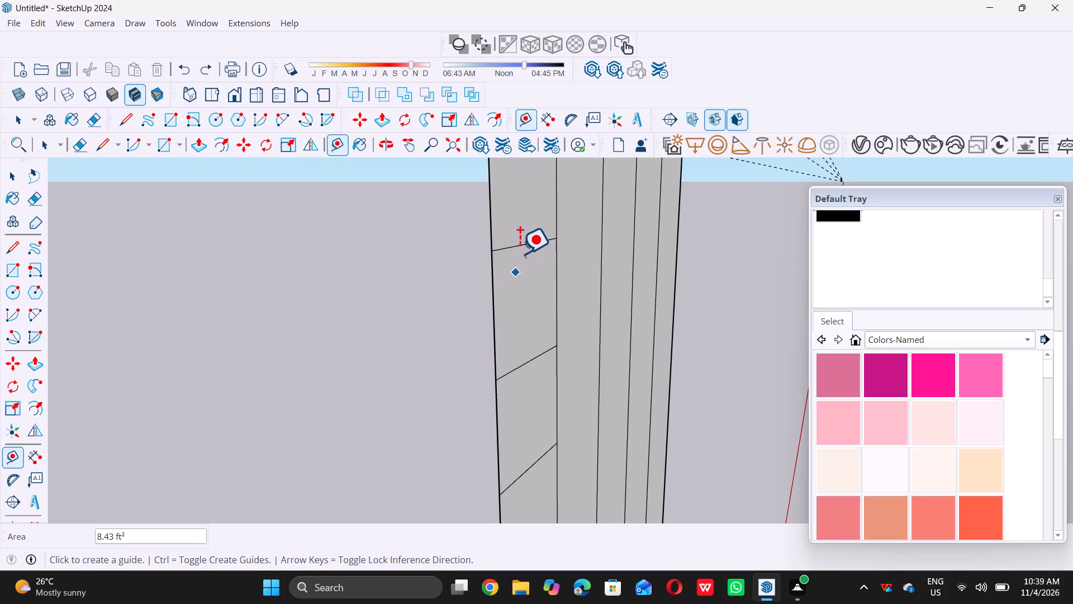
pyautogui.click(521, 249)
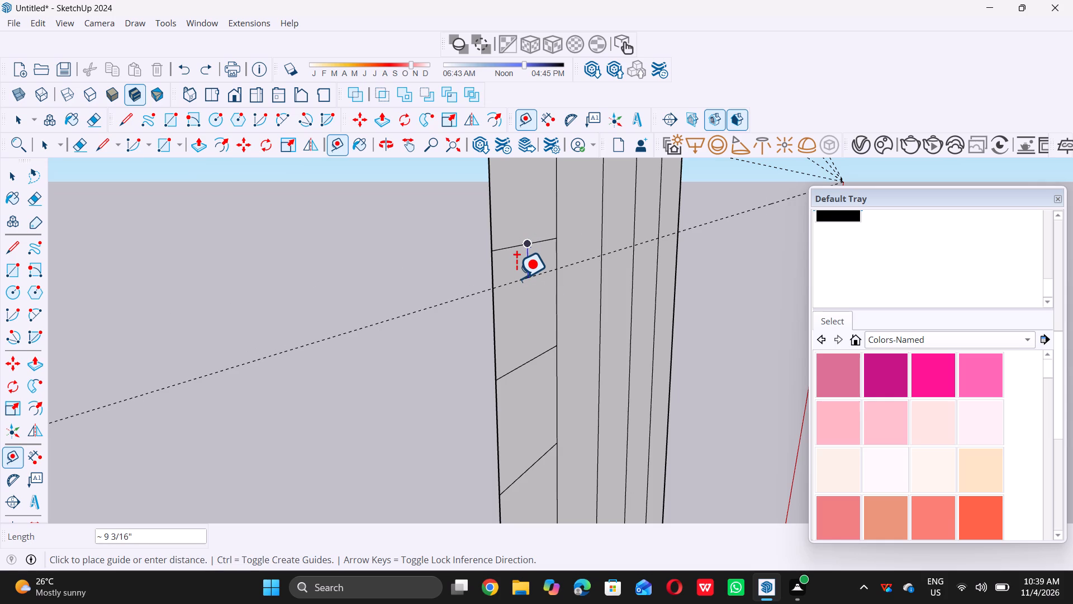
pyautogui.press('0')
pyautogui.write('.5')
pyautogui.hotkey('shift', '"')
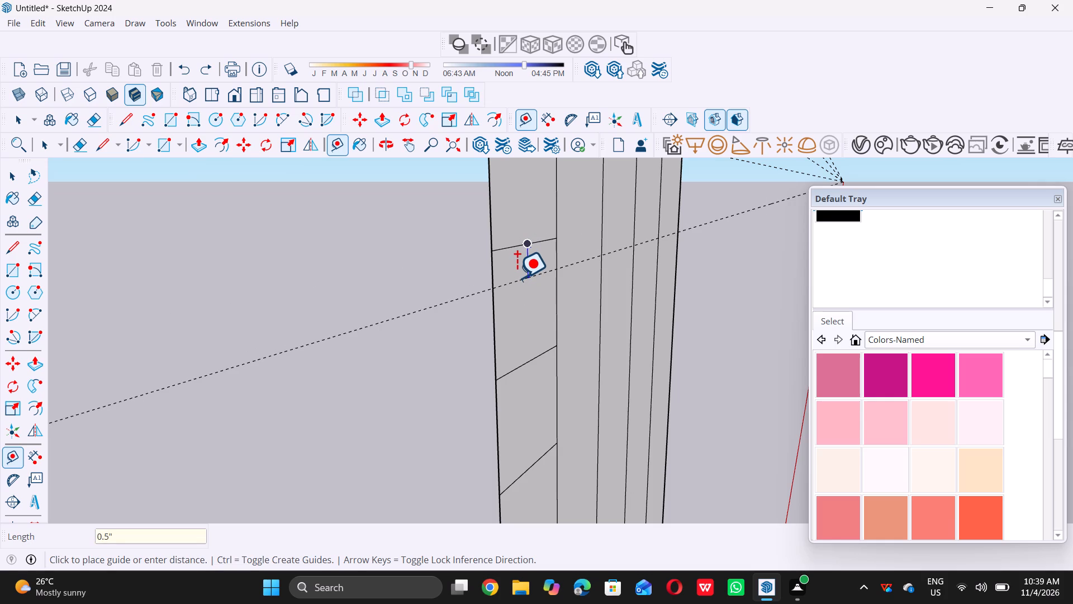
pyautogui.press('Return')
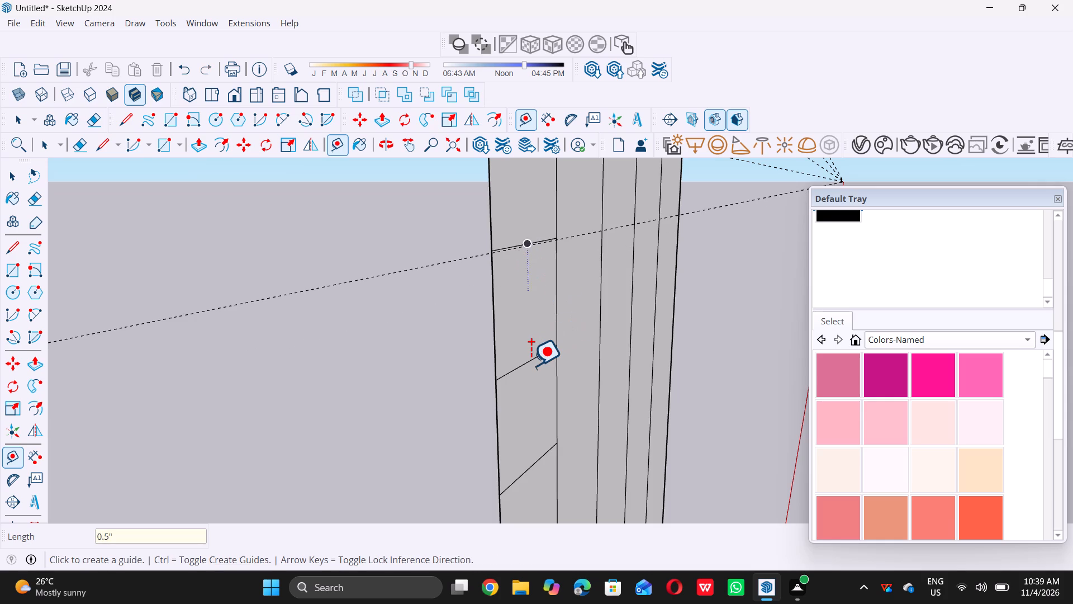
# Place a guide line 0.5" below the sixth horizontal divider from the top of the subdivided strip.
pyautogui.tripleClick(524, 365)
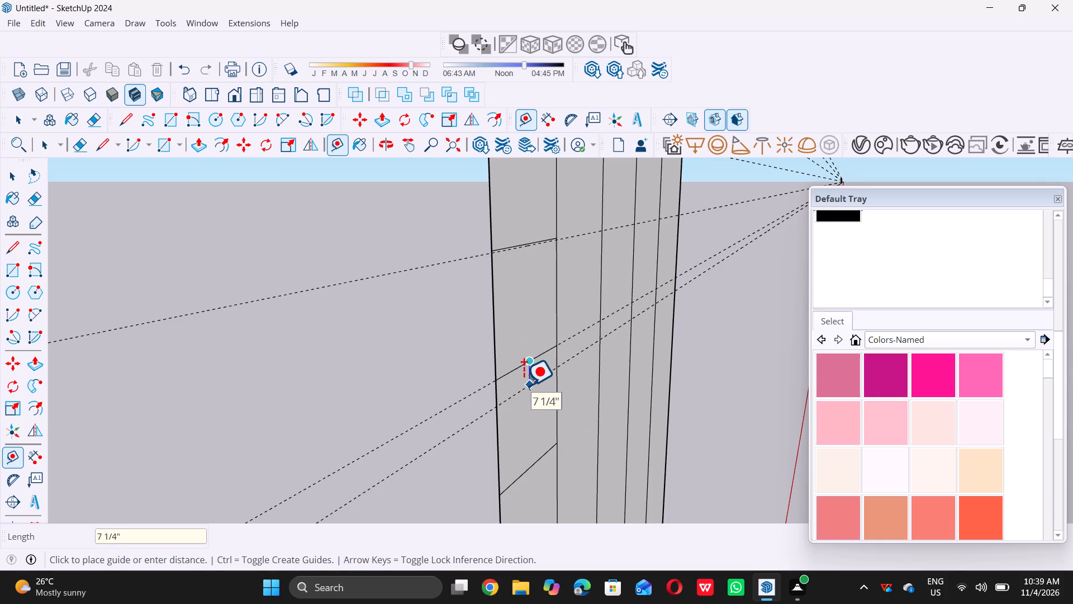
pyautogui.write('0.')
pyautogui.write('5"')
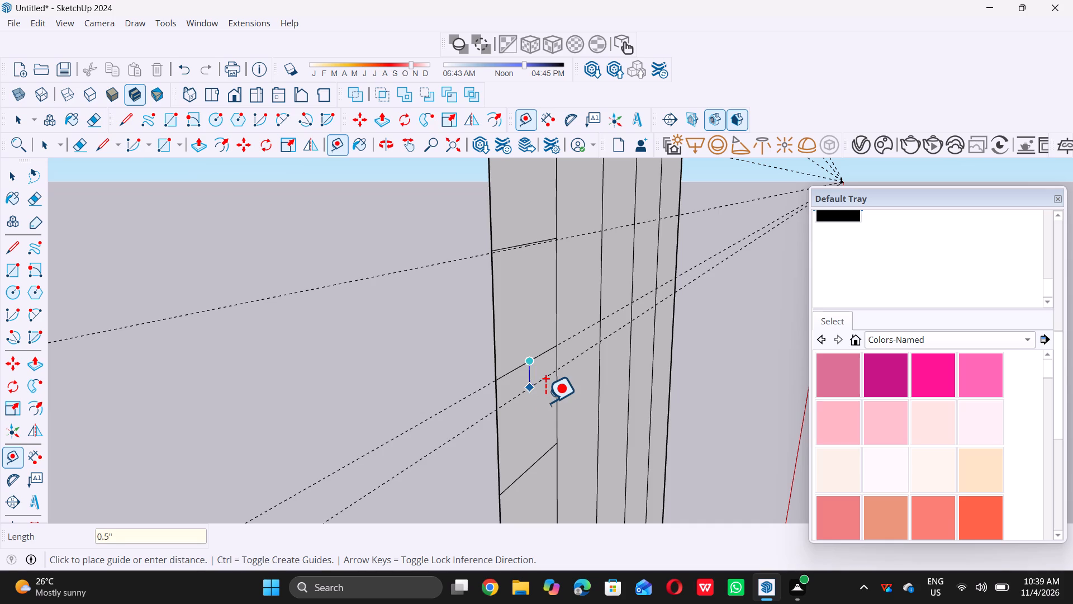
pyautogui.press('Return')
# Place a guide line 0.5" below the seventh horizontal divider from the top, undoing a stray guide laid on the divider.
pyautogui.scroll(-5, 557, 268)
pyautogui.scroll(-2, 573, 408)
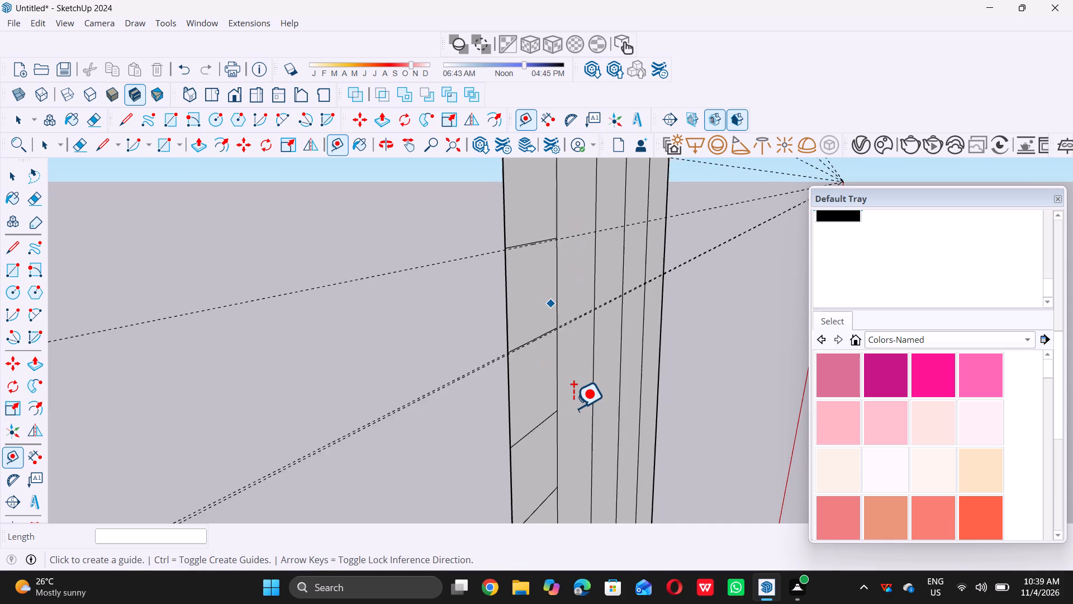
pyautogui.scroll(-20, 573, 408)
pyautogui.scroll(-4, 573, 408)
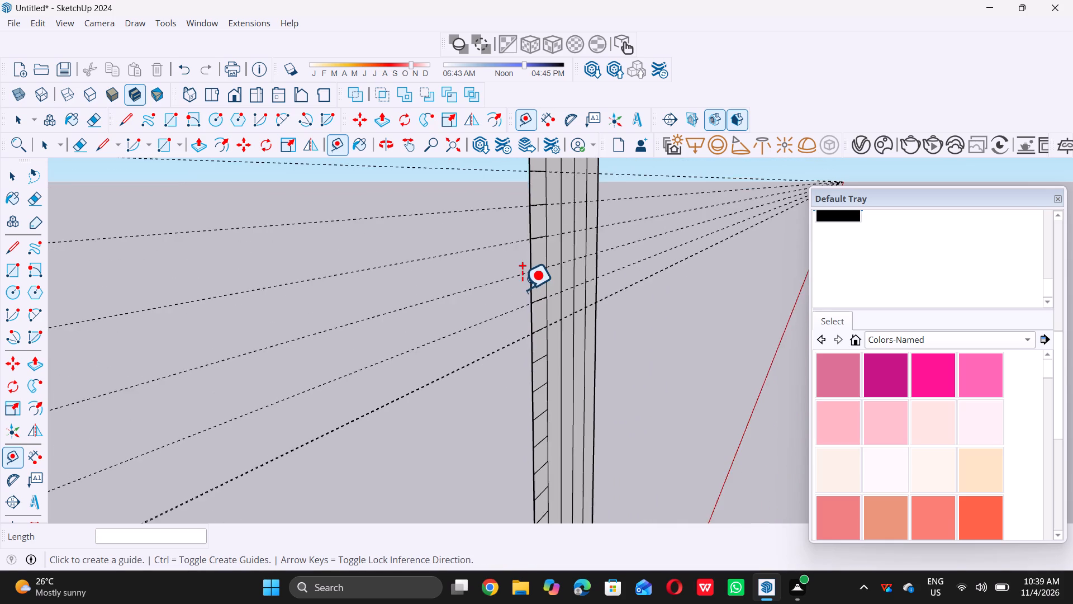
pyautogui.scroll(-6, 522, 289)
pyautogui.scroll(-4, 532, 362)
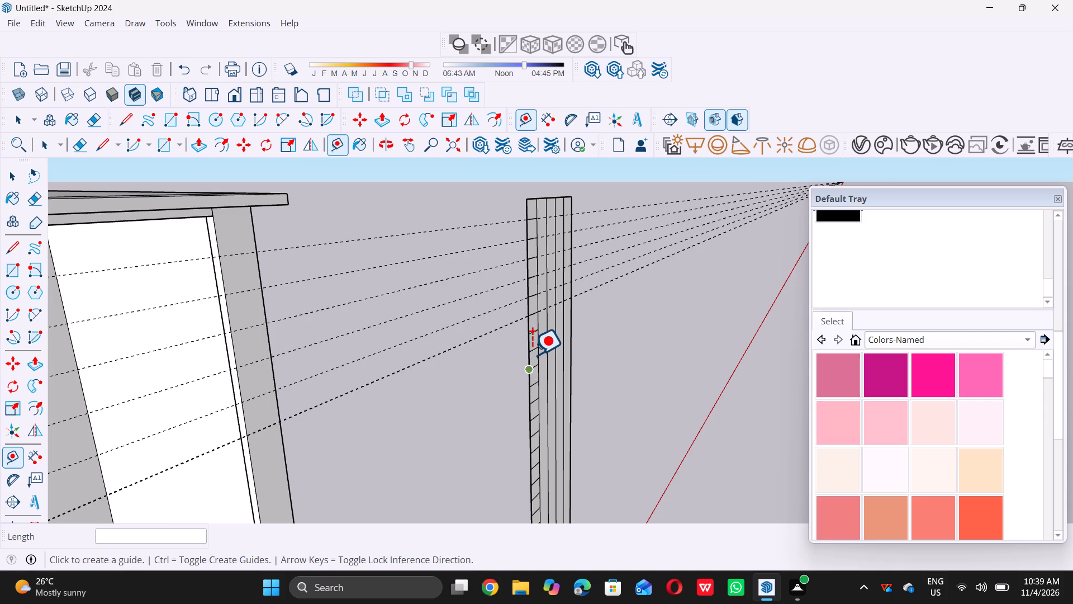
pyautogui.scroll(7, 535, 396)
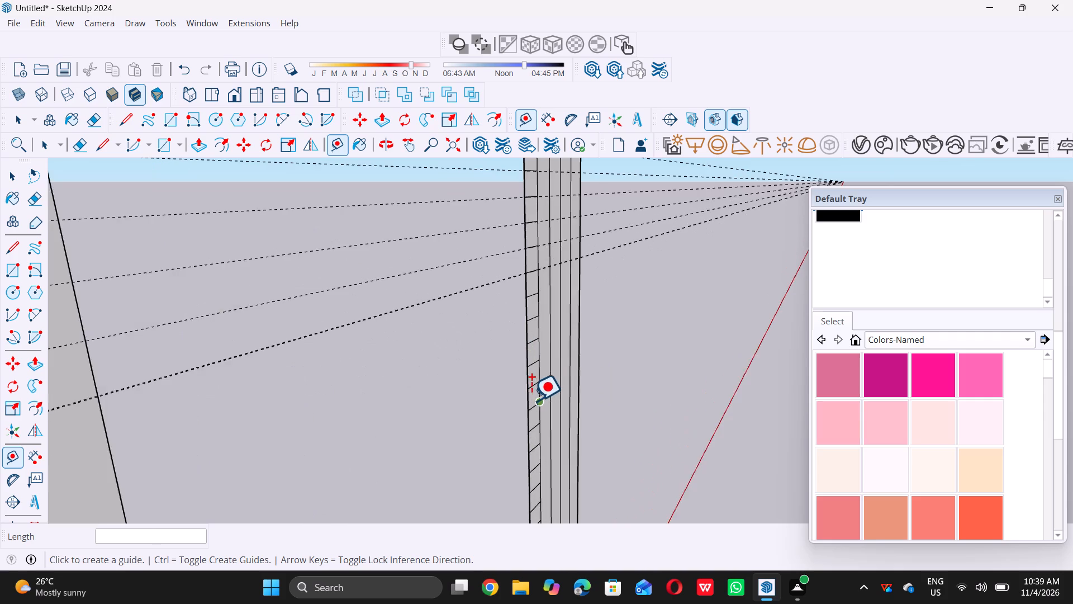
pyautogui.scroll(4, 531, 400)
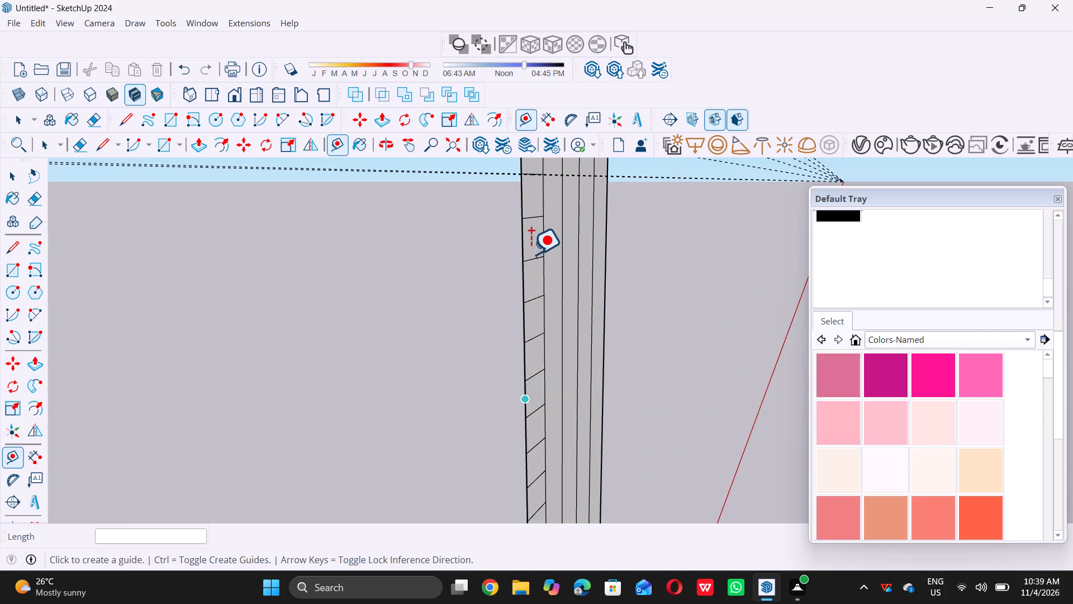
pyautogui.scroll(6, 530, 231)
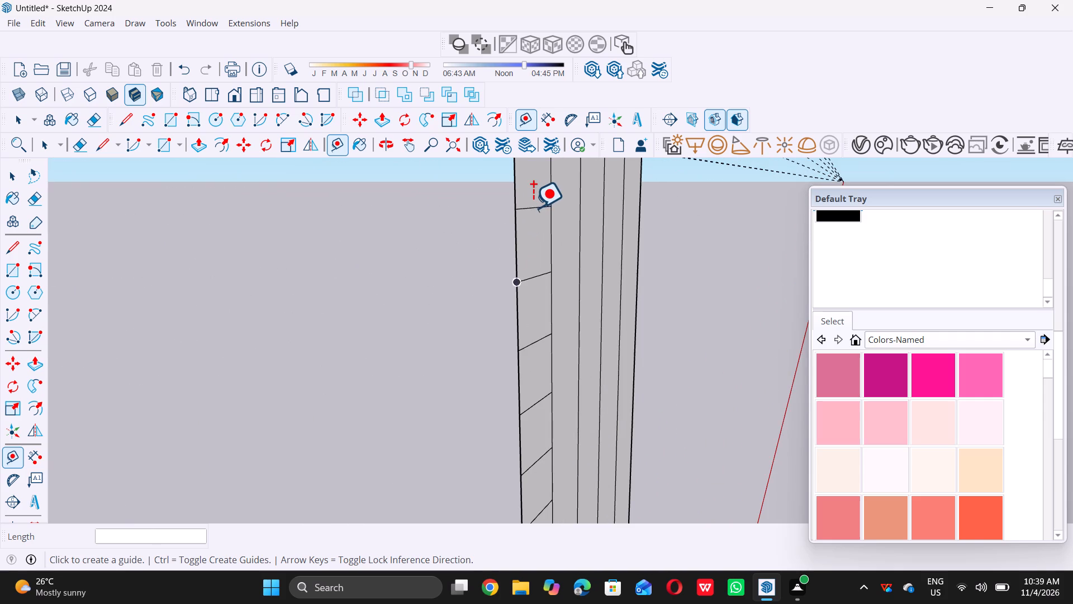
pyautogui.scroll(5, 531, 204)
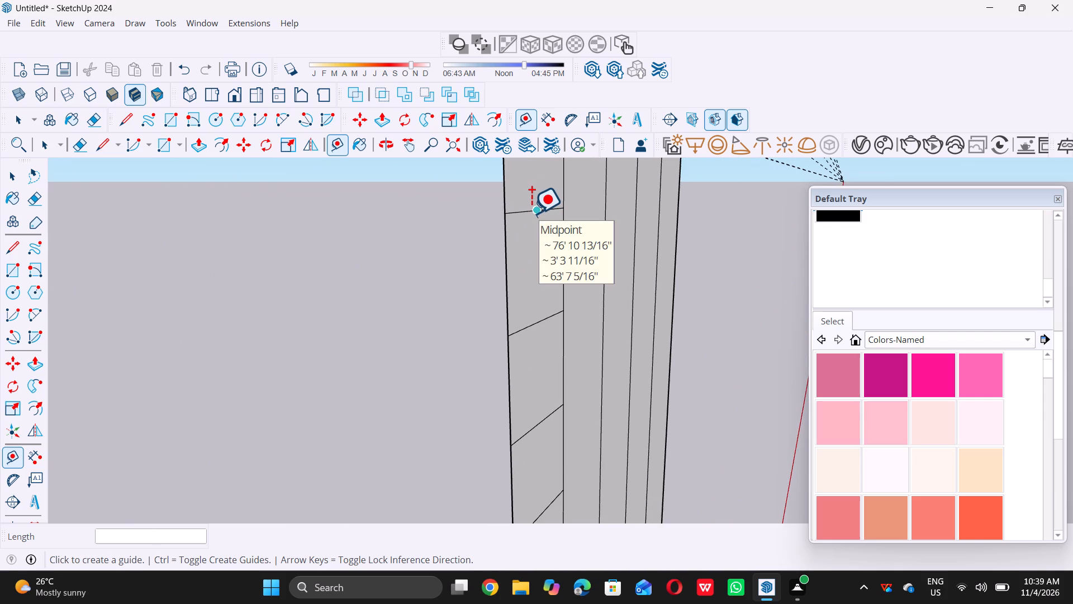
pyautogui.click(531, 214)
pyautogui.click(533, 218)
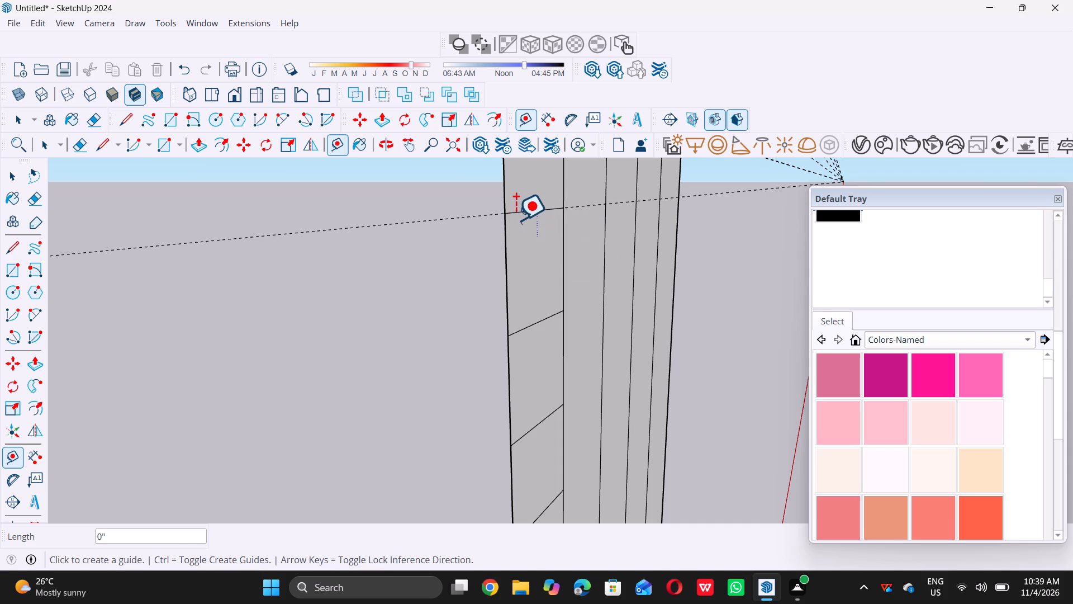
pyautogui.doubleClick(511, 214)
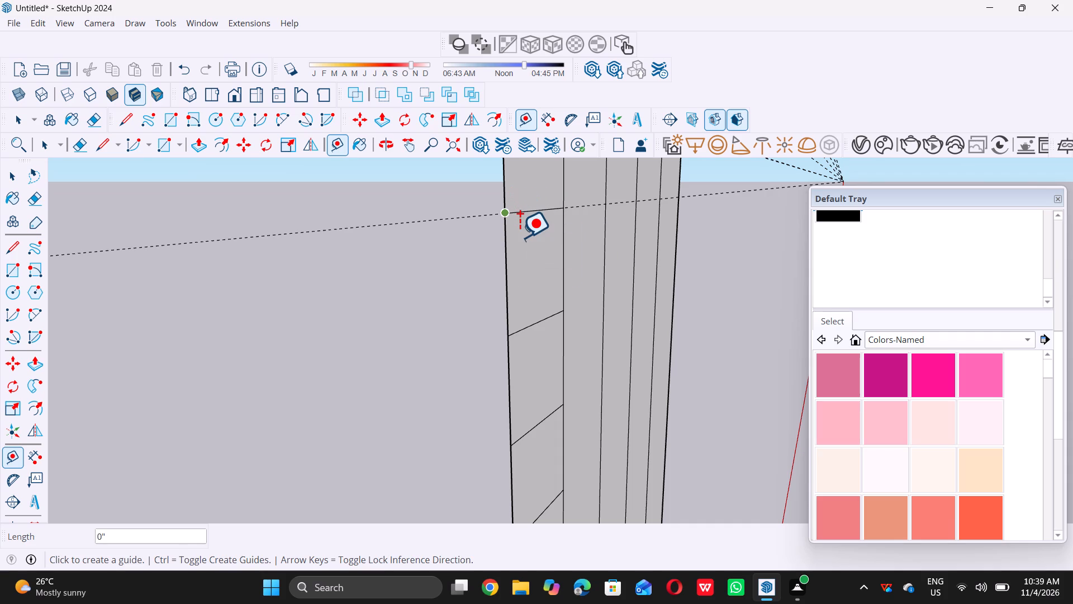
pyautogui.scroll(6, 532, 219)
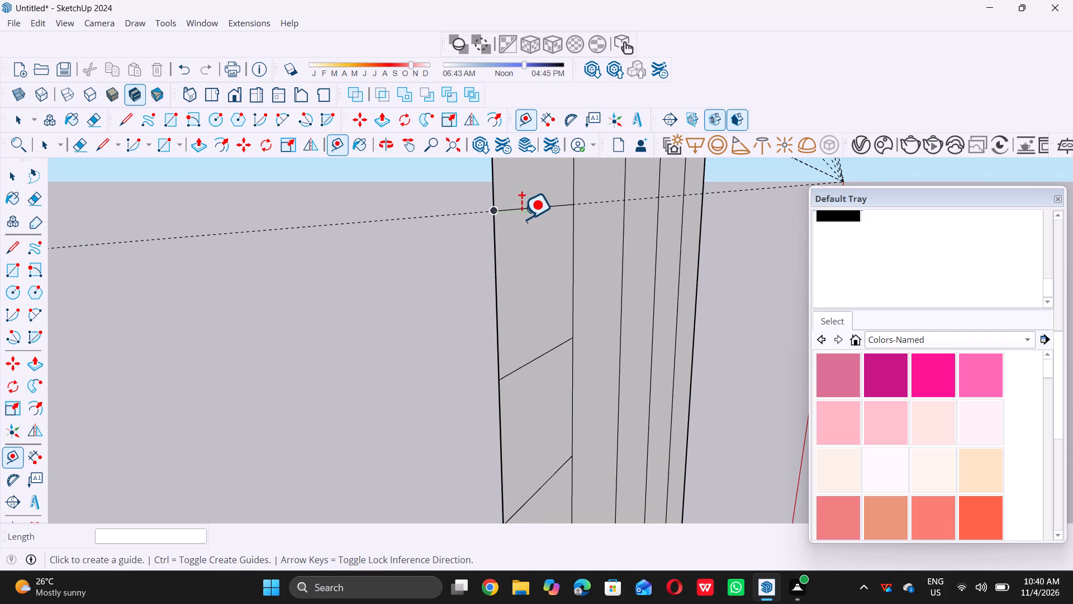
pyautogui.doubleClick(522, 209)
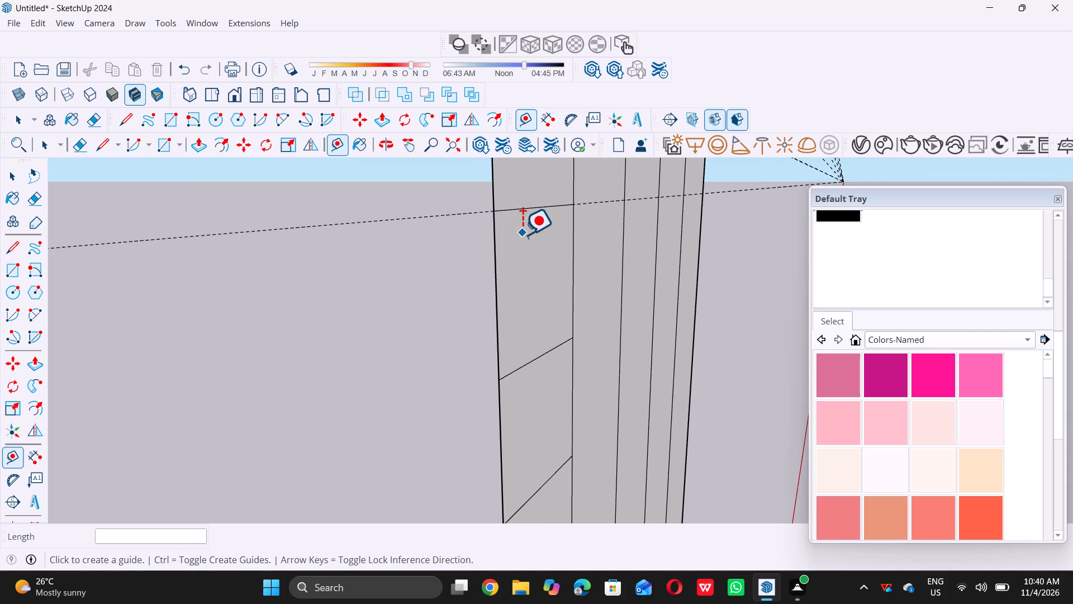
pyautogui.click(519, 208)
pyautogui.click(519, 211)
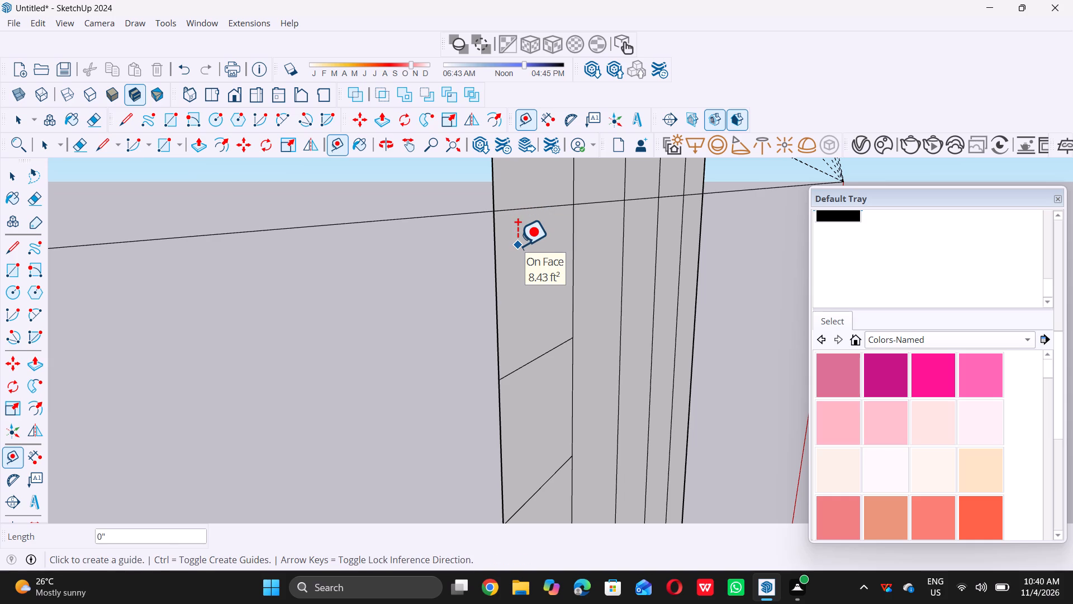
pyautogui.hotkey('ctrl', 'z')
pyautogui.tripleClick(520, 211)
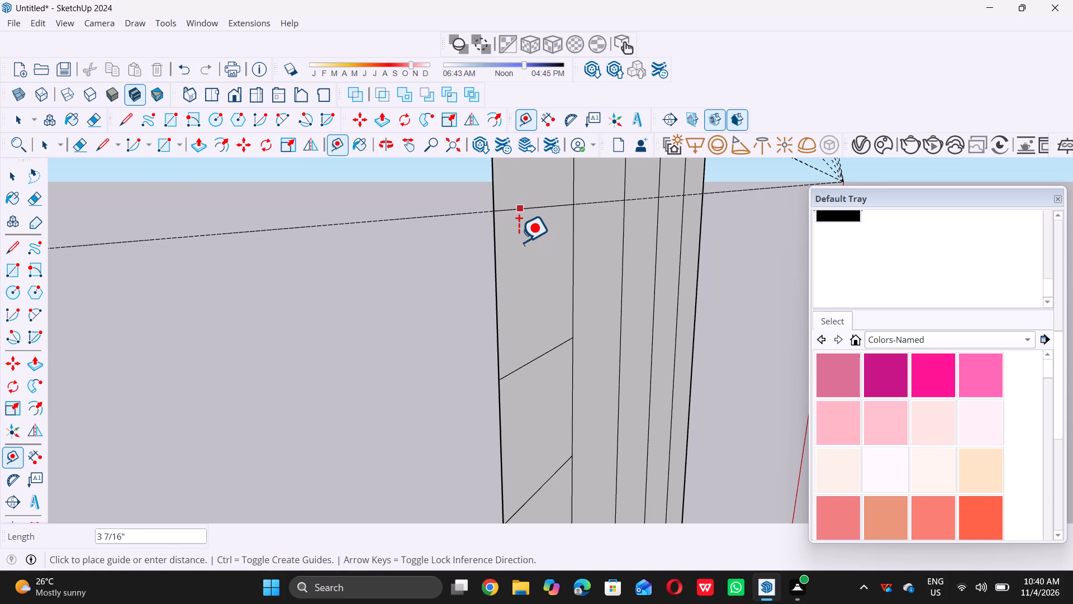
pyautogui.write('0.')
pyautogui.press('5')
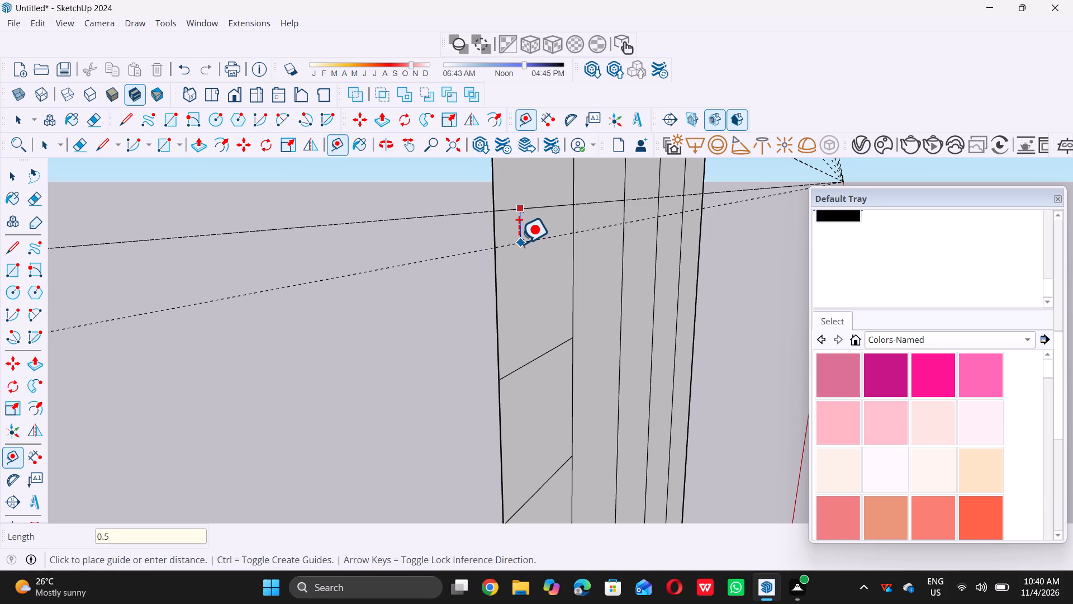
pyautogui.hotkey('shift', '"')
pyautogui.press('Return')
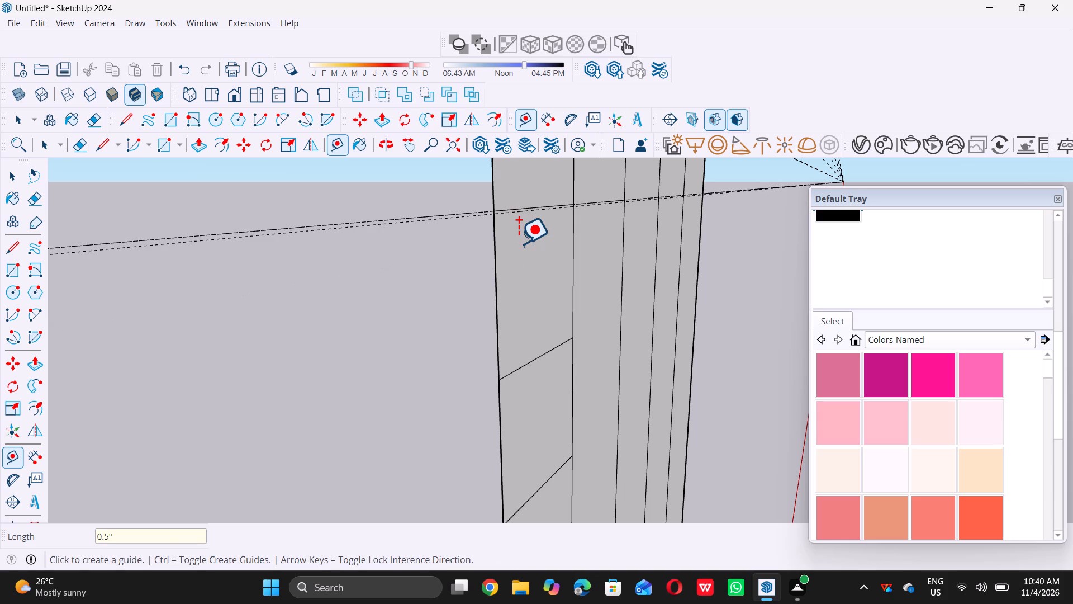
# Place a guide line 0.5" below the eighth horizontal divider from the top, undoing a stray guide laid just beneath it.
pyautogui.scroll(-20, 523, 245)
pyautogui.scroll(-1, 523, 245)
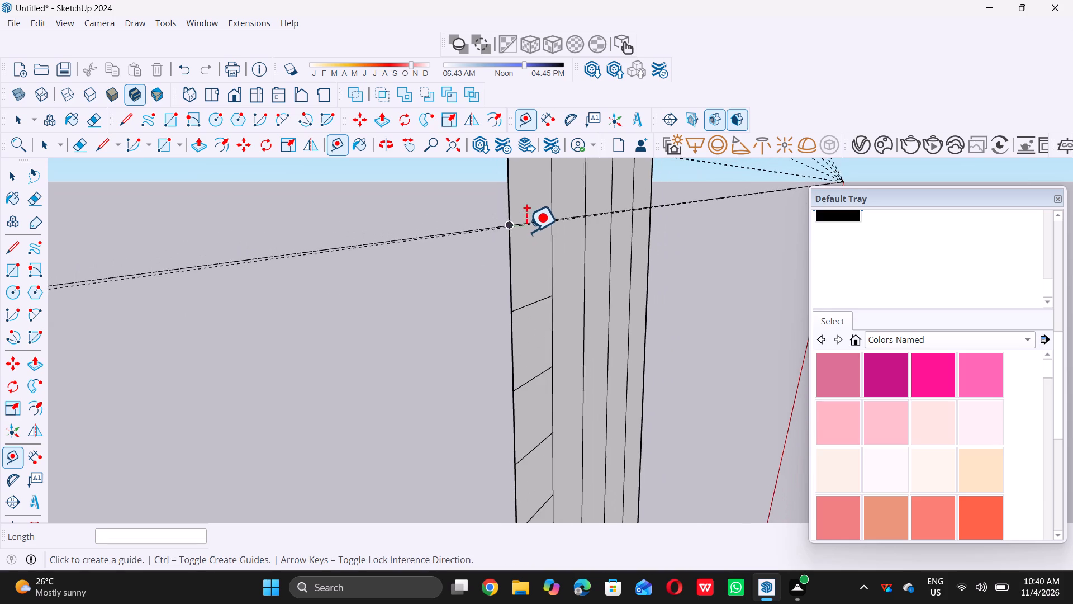
pyautogui.scroll(-1, 526, 232)
pyautogui.scroll(15, 534, 295)
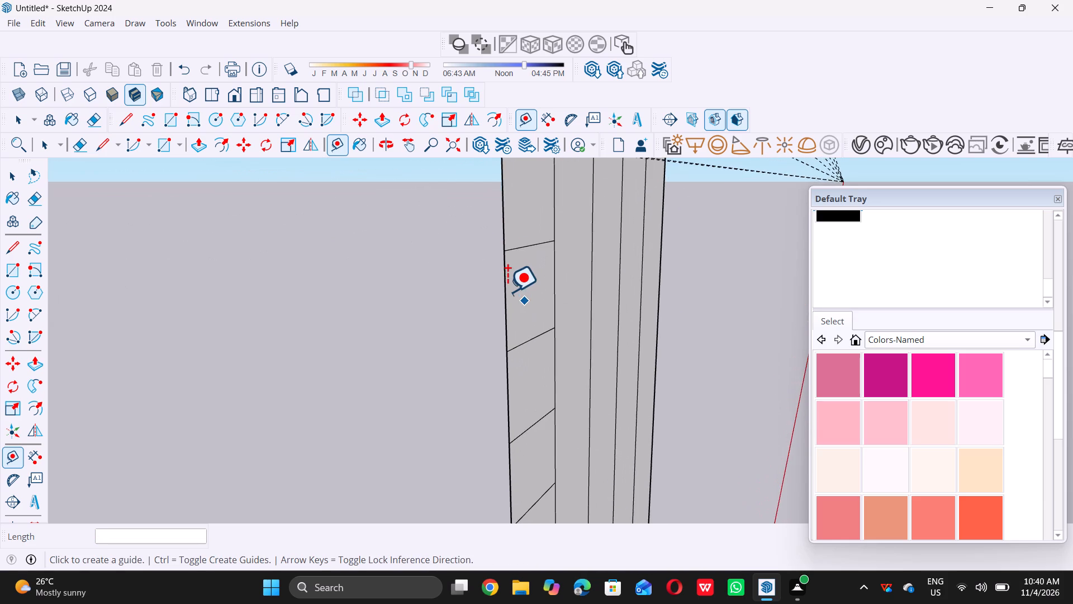
pyautogui.scroll(2, 507, 291)
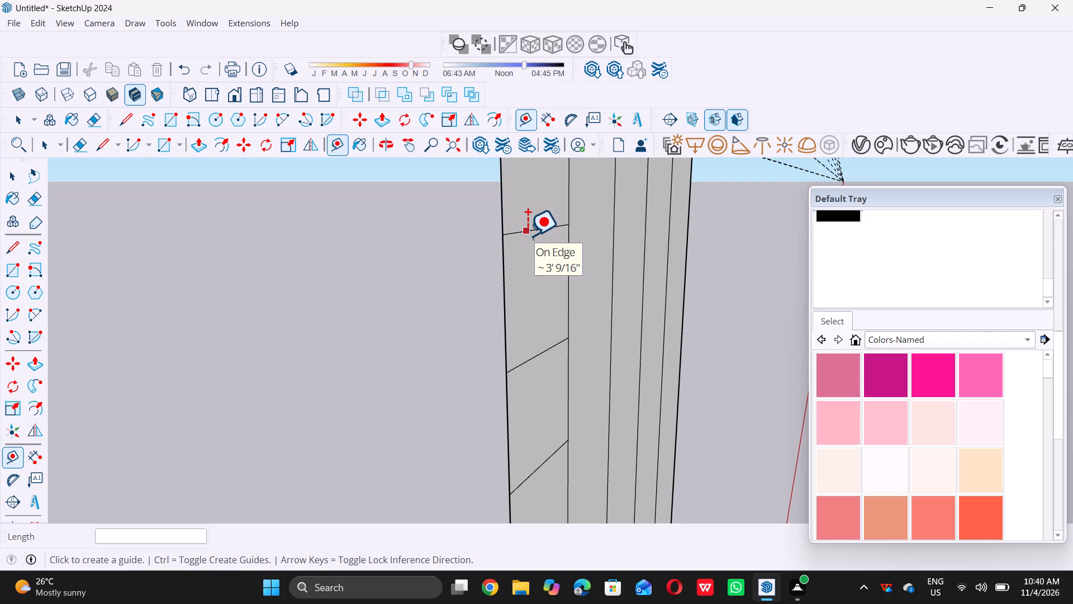
pyautogui.tripleClick(525, 239)
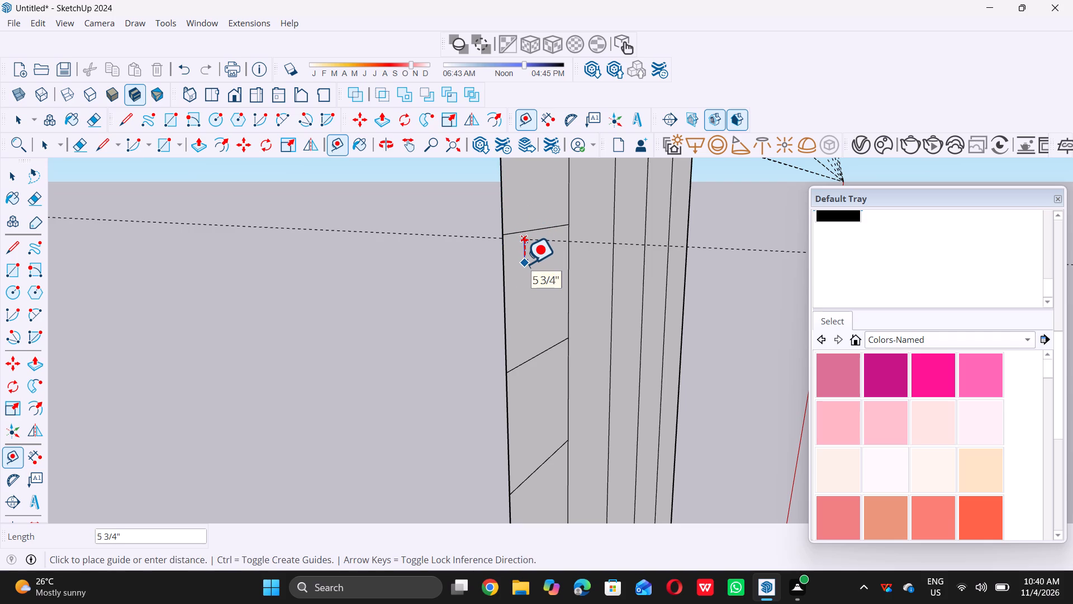
pyautogui.hotkey('ctrl', 'z')
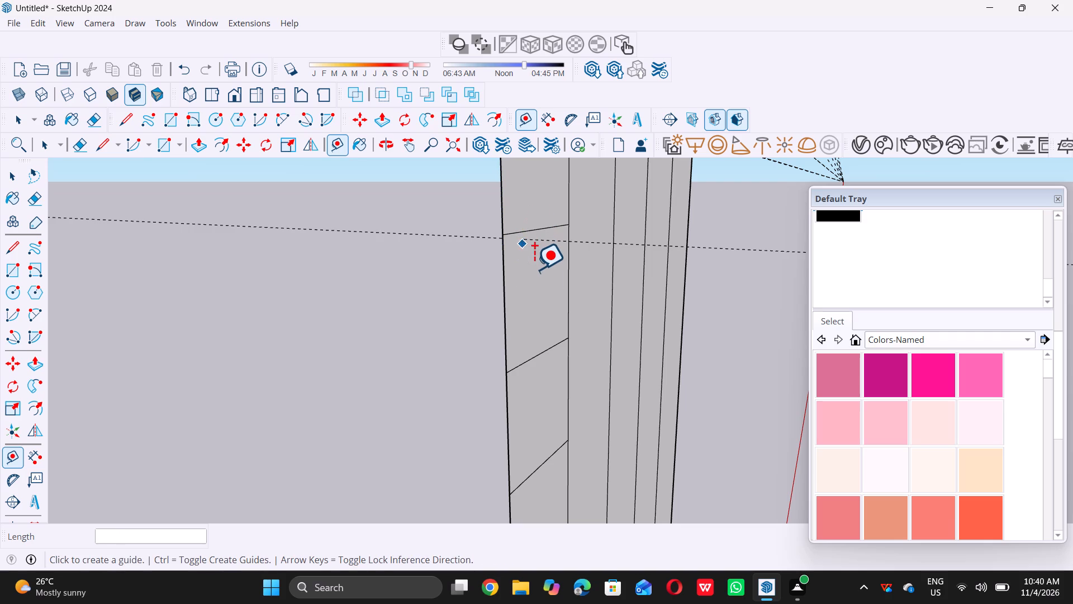
pyautogui.hotkey('ctrl', 'z')
pyautogui.scroll(4, 535, 248)
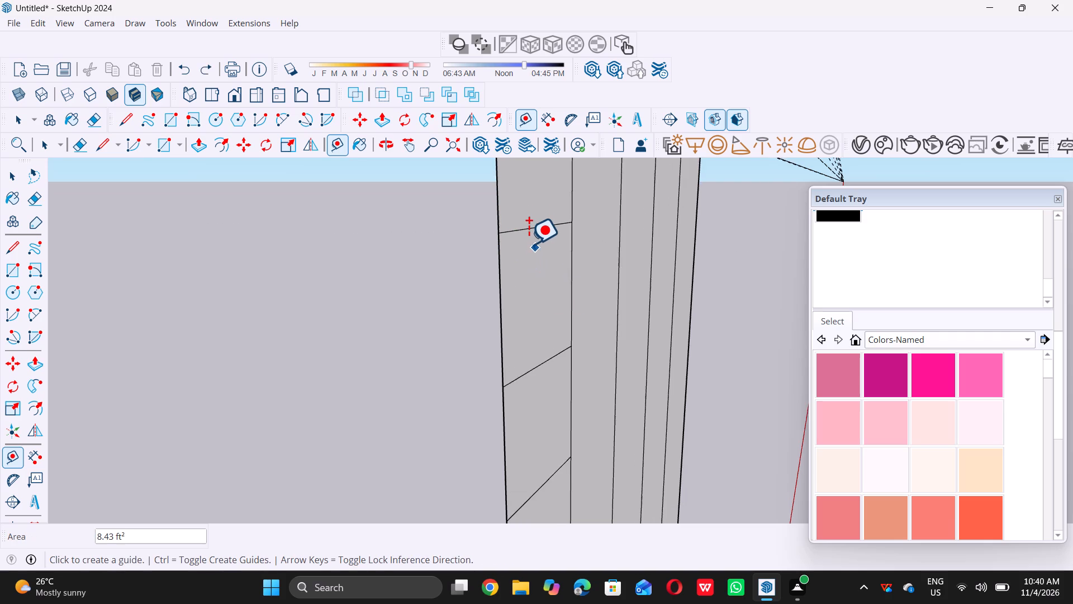
pyautogui.click(523, 230)
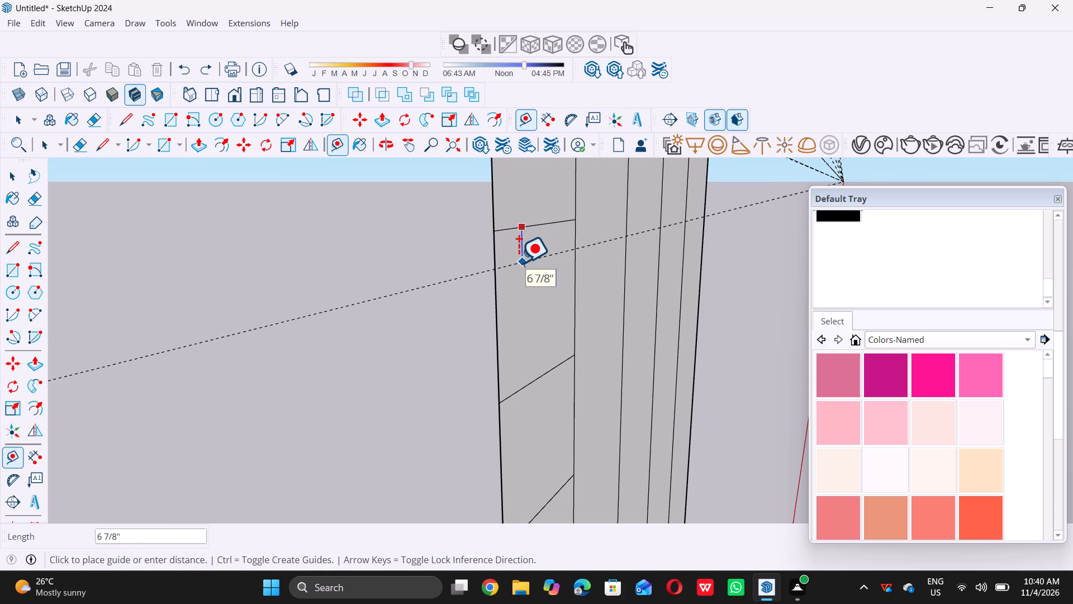
pyautogui.write('0.5')
pyautogui.hotkey('shift', '"')
pyautogui.press('Return')
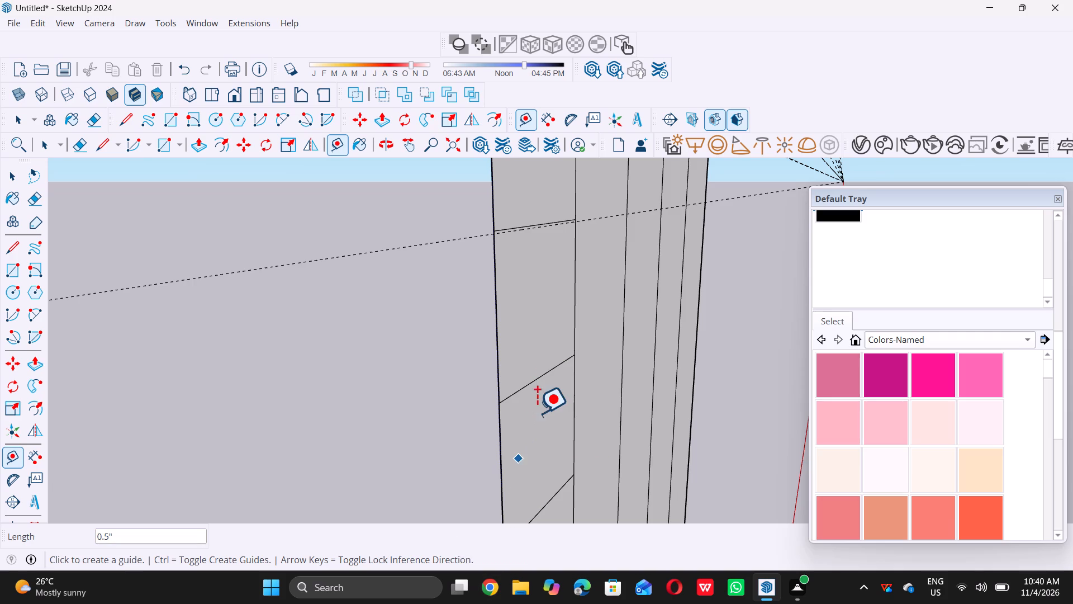
# Place a guide line 0.5" below the ninth horizontal divider from the top of the subdivided strip.
pyautogui.tripleClick(533, 383)
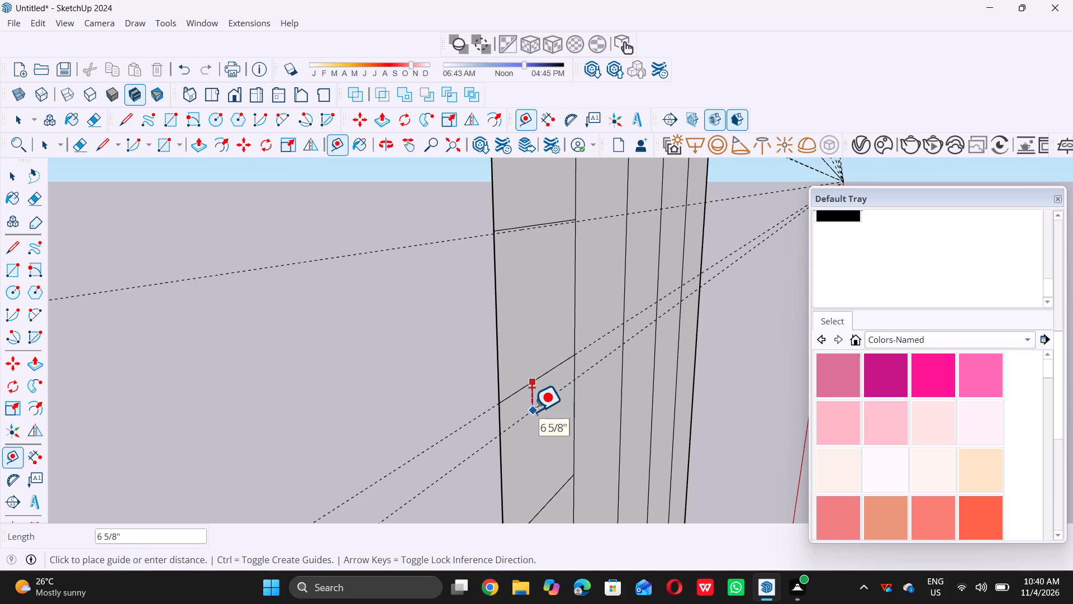
pyautogui.write('0.5"')
pyautogui.press('Return')
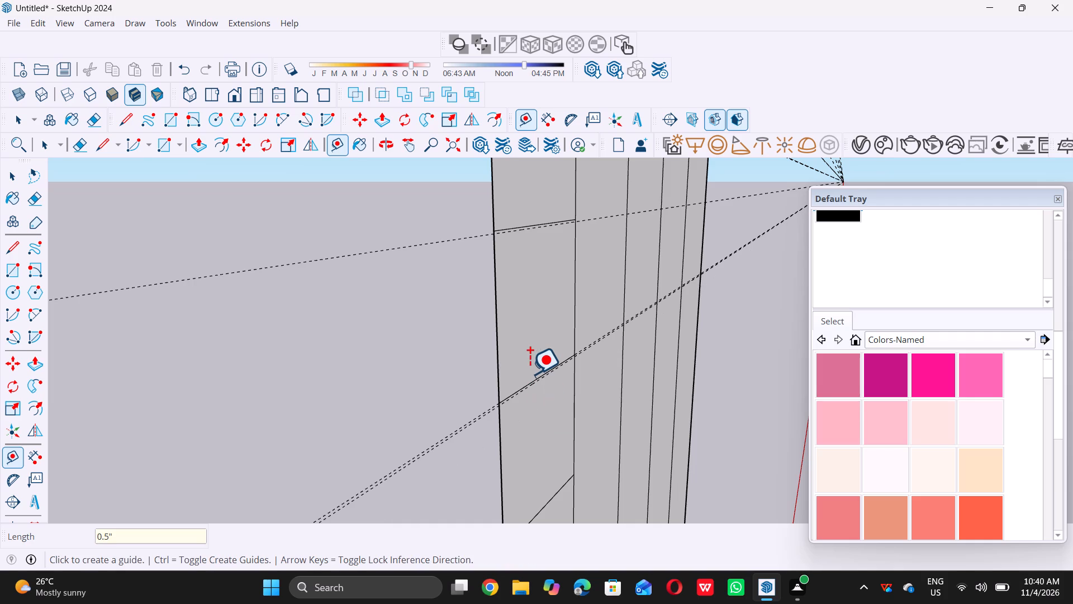
# Place a guide line 0.5" below the tenth horizontal divider from the top of the subdivided strip.
pyautogui.scroll(-20, 530, 374)
pyautogui.scroll(-14, 530, 374)
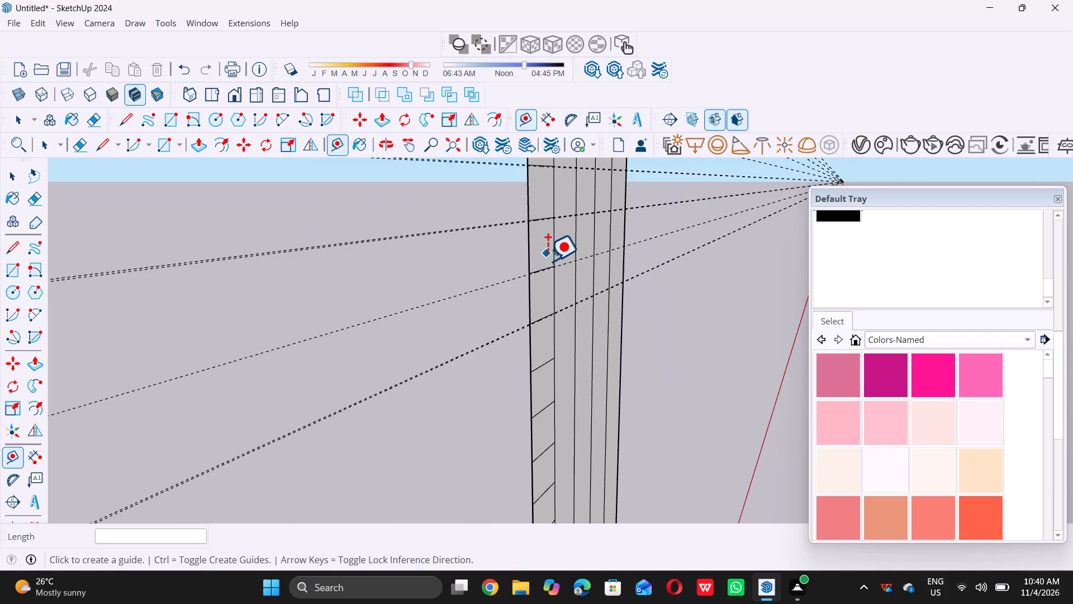
pyautogui.scroll(-19, 548, 261)
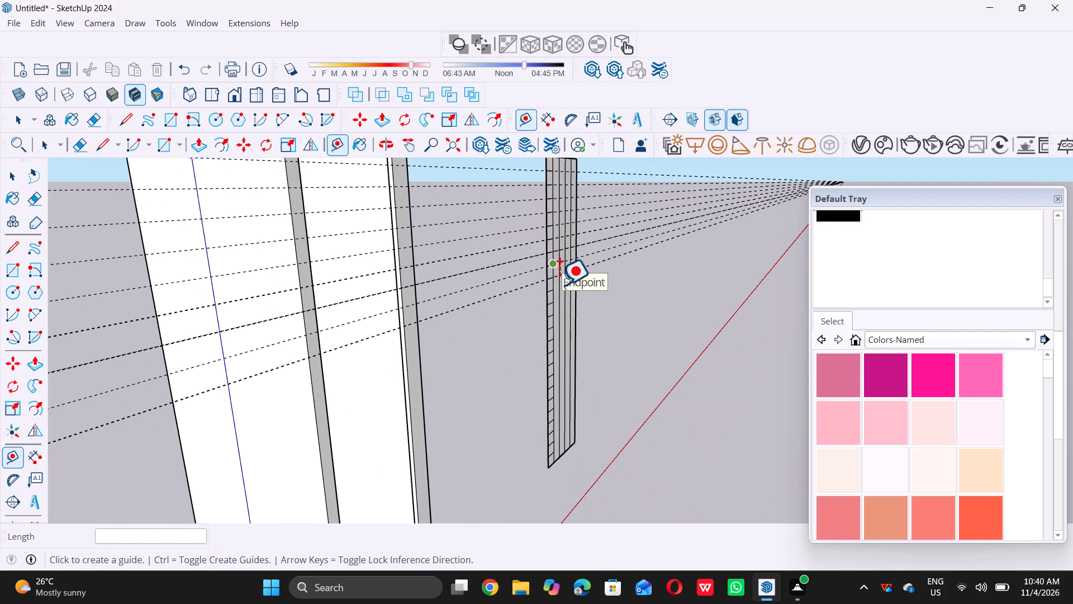
pyautogui.scroll(8, 558, 393)
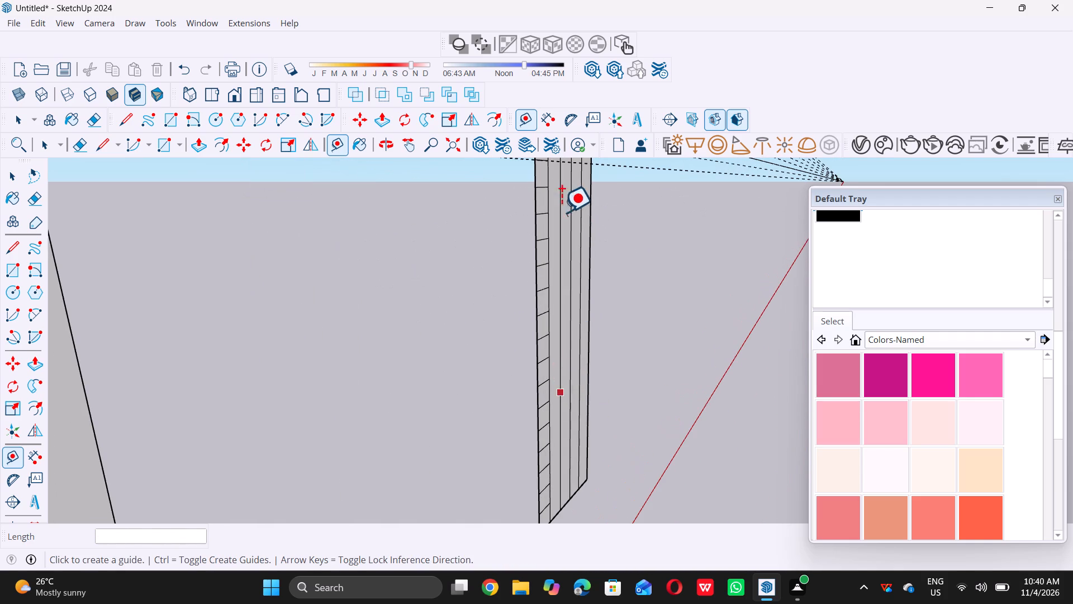
pyautogui.scroll(12, 535, 181)
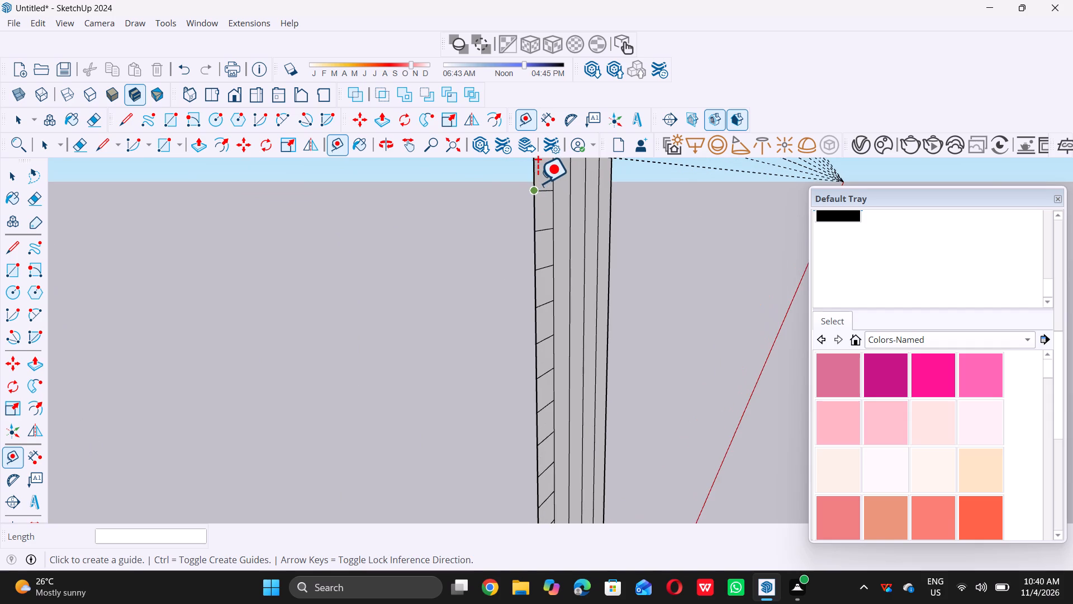
pyautogui.scroll(15, 538, 183)
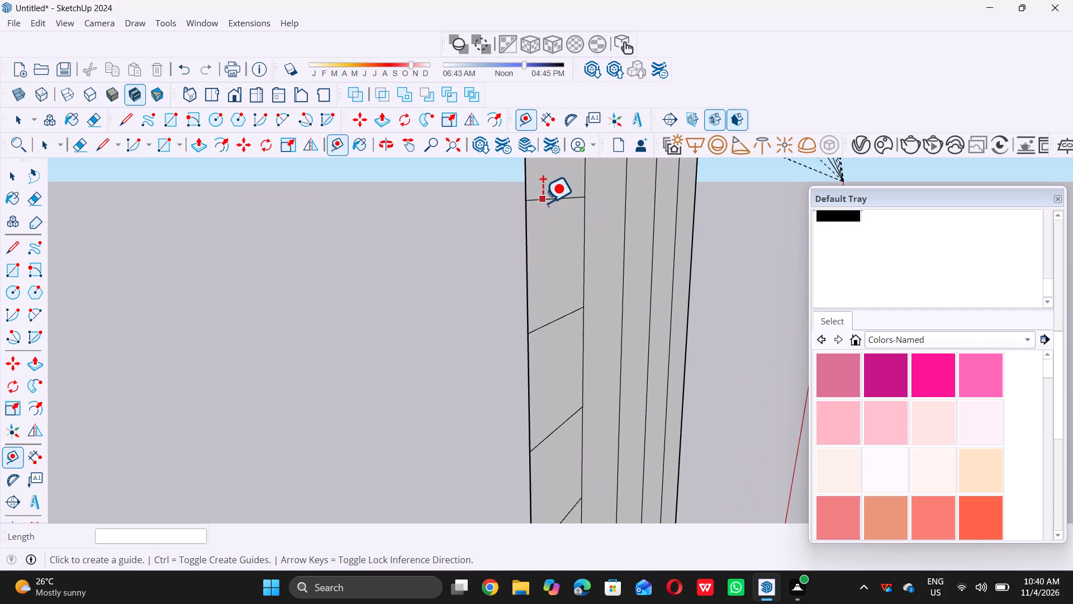
pyautogui.tripleClick(543, 202)
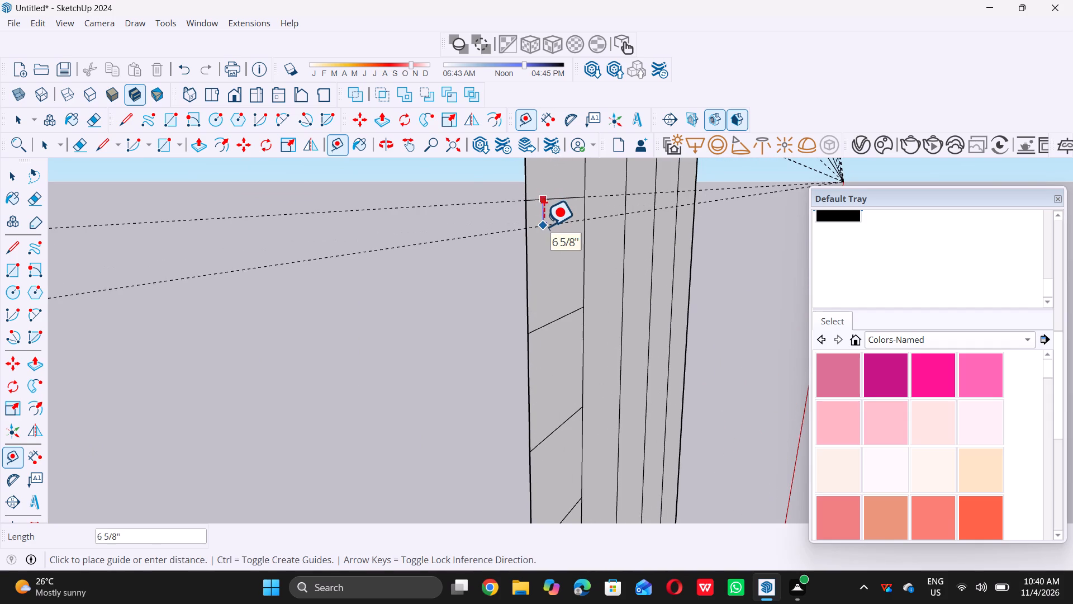
pyautogui.write('0.5')
pyautogui.hotkey('shift', '"')
pyautogui.press('Return')
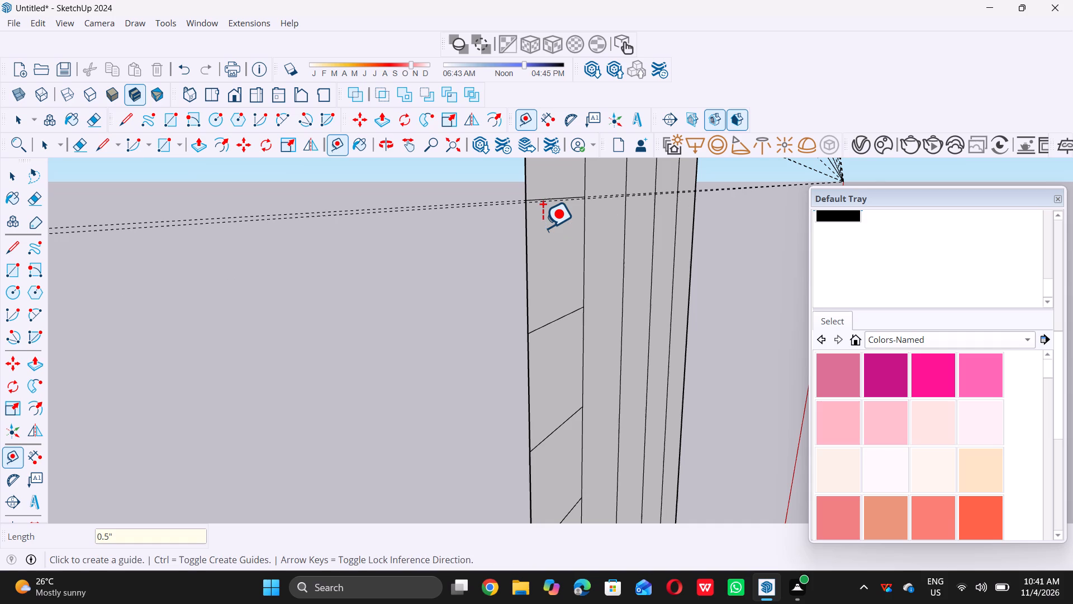
# Place a guide line 0.5" below the eleventh horizontal divider from the top of the subdivided strip.
pyautogui.click(552, 327)
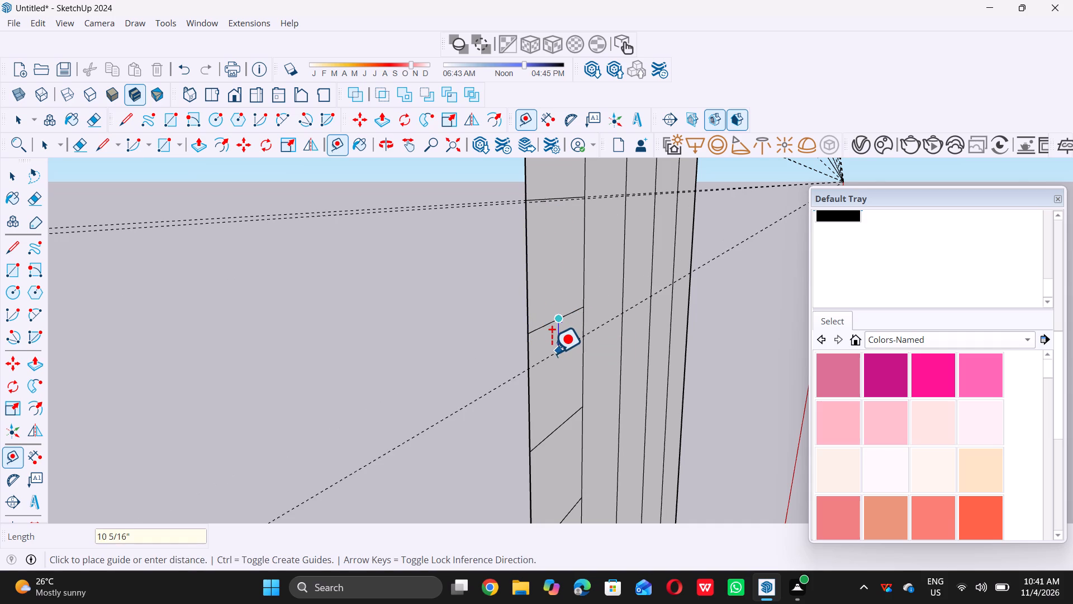
pyautogui.write('0.')
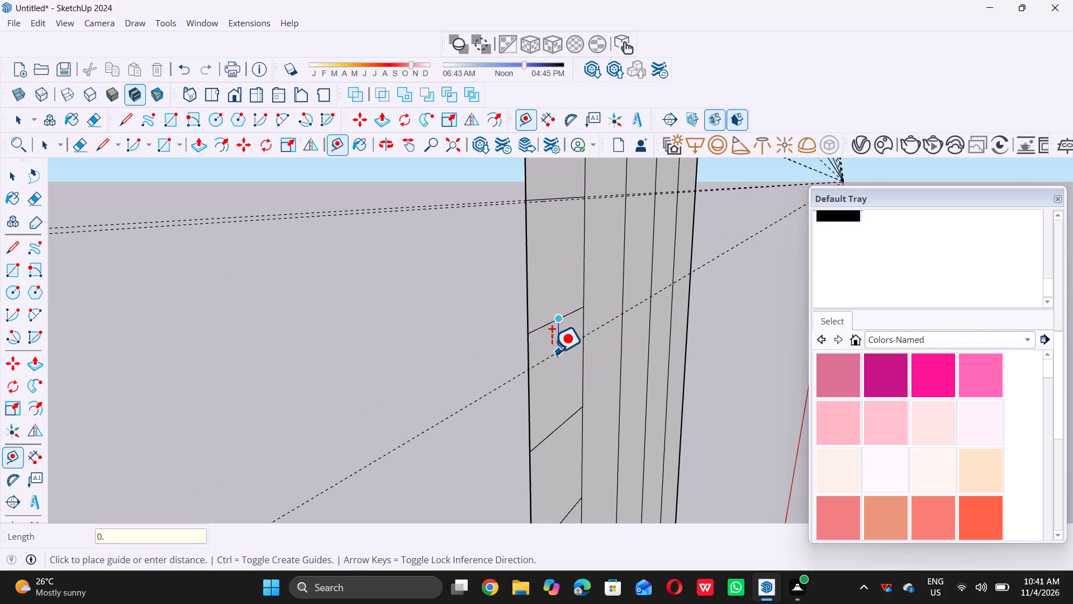
pyautogui.write('5"')
pyautogui.press('Return')
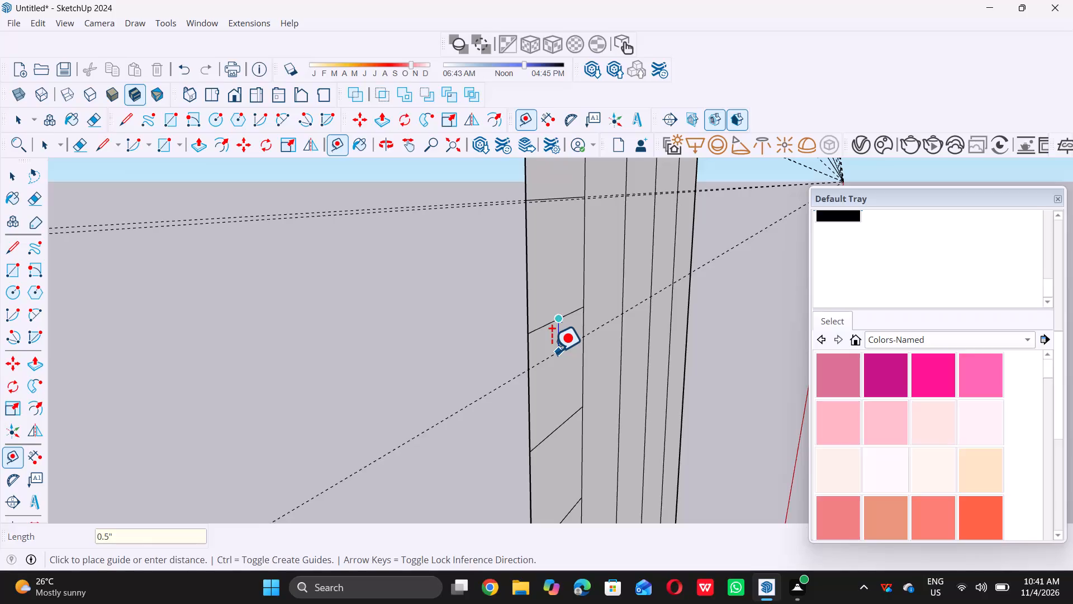
# Place a guide line 0.5" below the twelfth horizontal divider from the top of the subdivided strip.
pyautogui.scroll(-13, 550, 327)
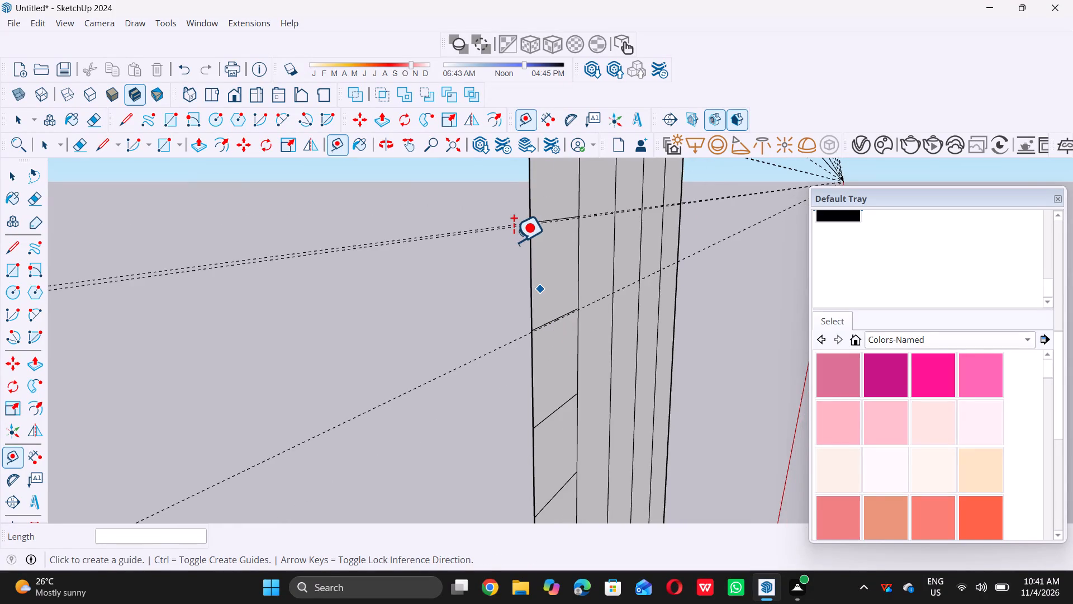
pyautogui.scroll(-20, 514, 242)
pyautogui.scroll(2, 543, 324)
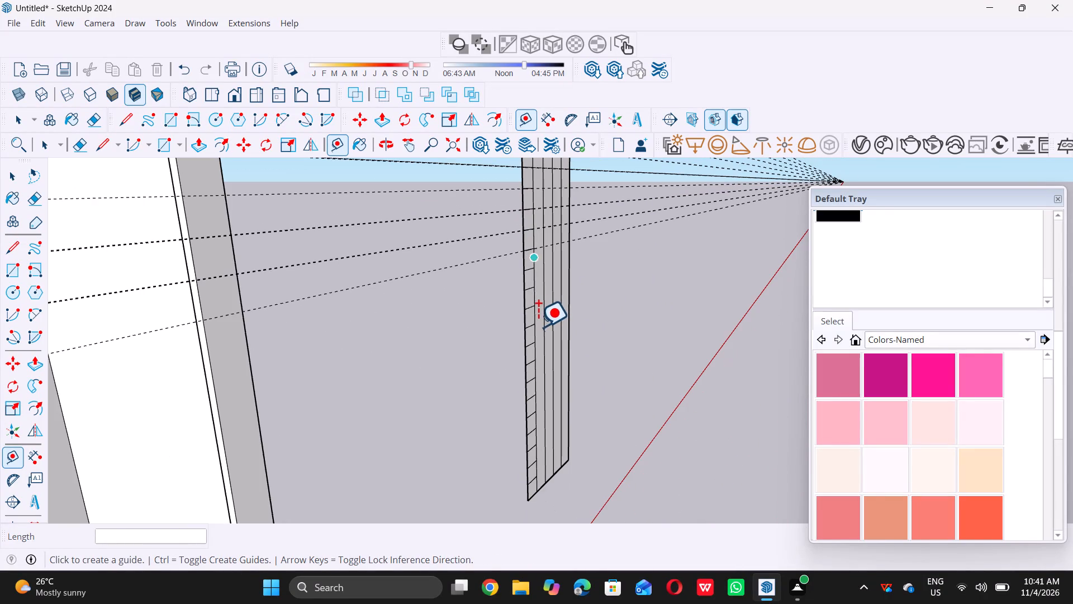
pyautogui.scroll(6, 538, 327)
pyautogui.scroll(6, 520, 262)
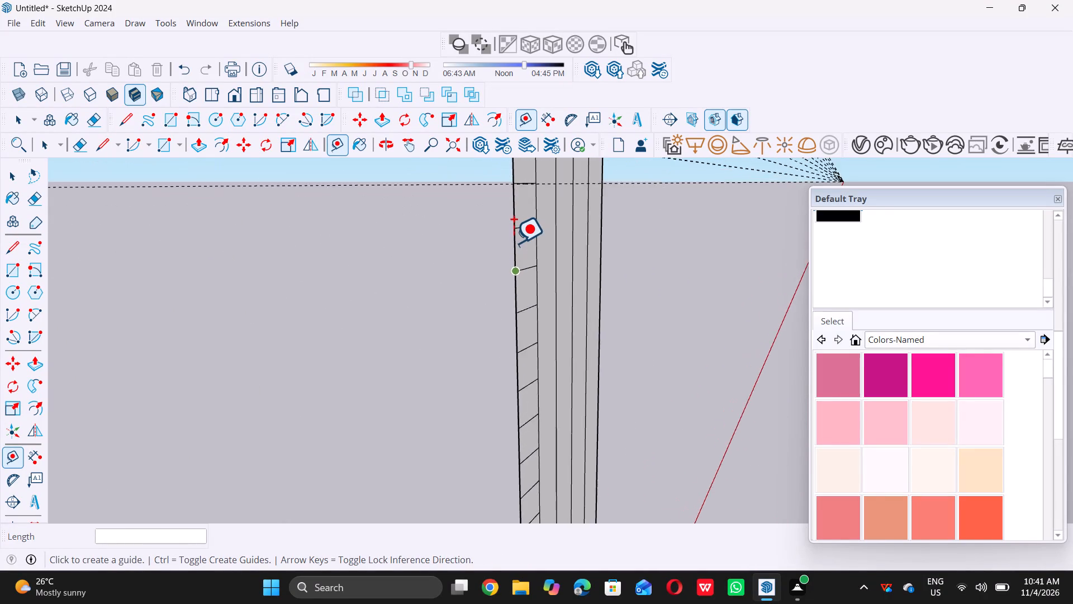
pyautogui.scroll(10, 514, 242)
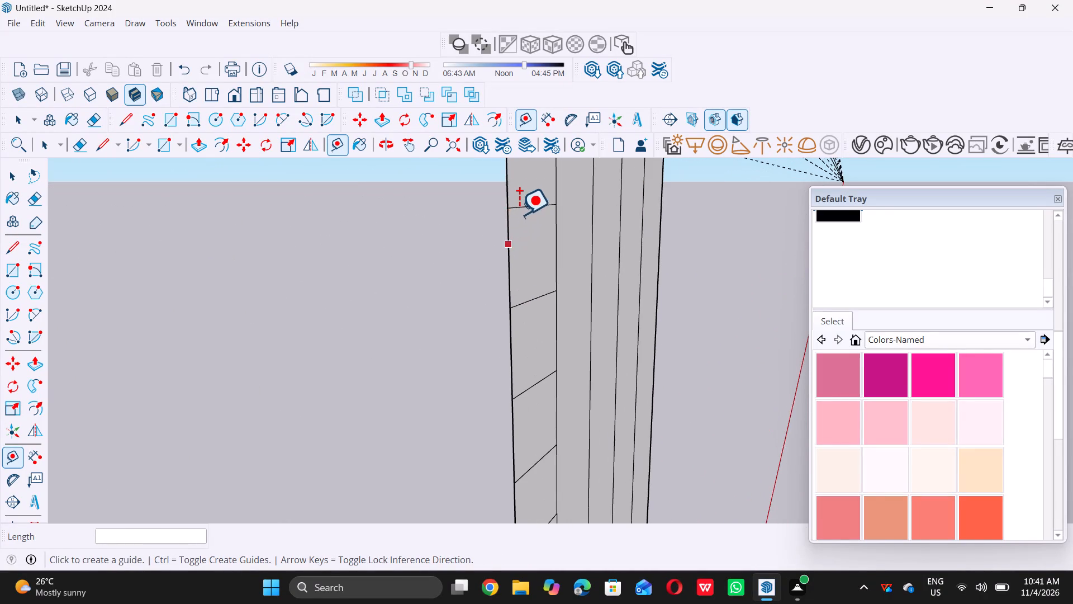
pyautogui.click(524, 206)
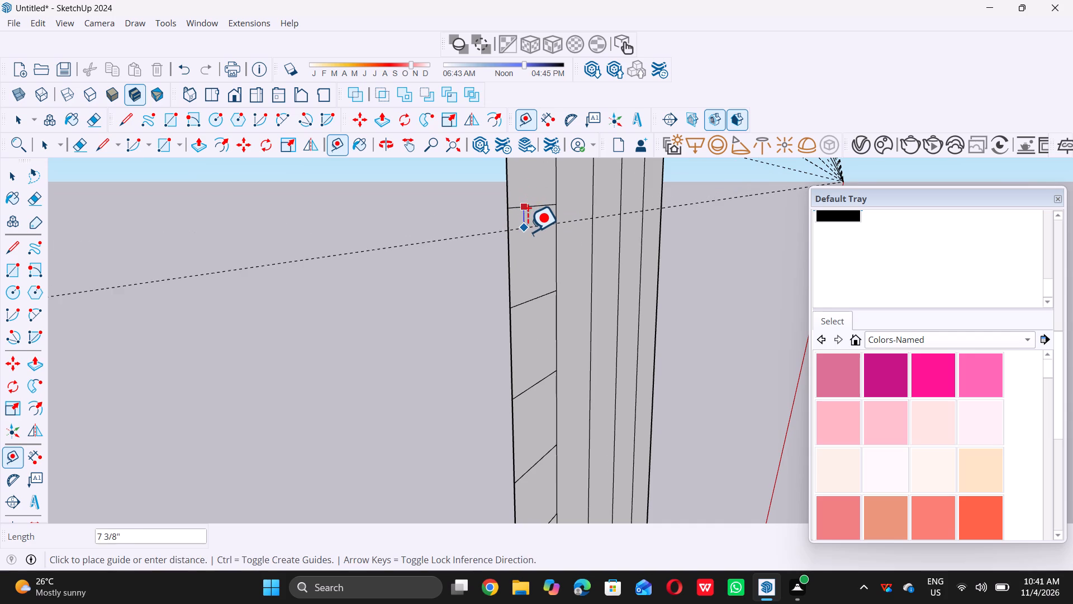
pyautogui.write('0.5"')
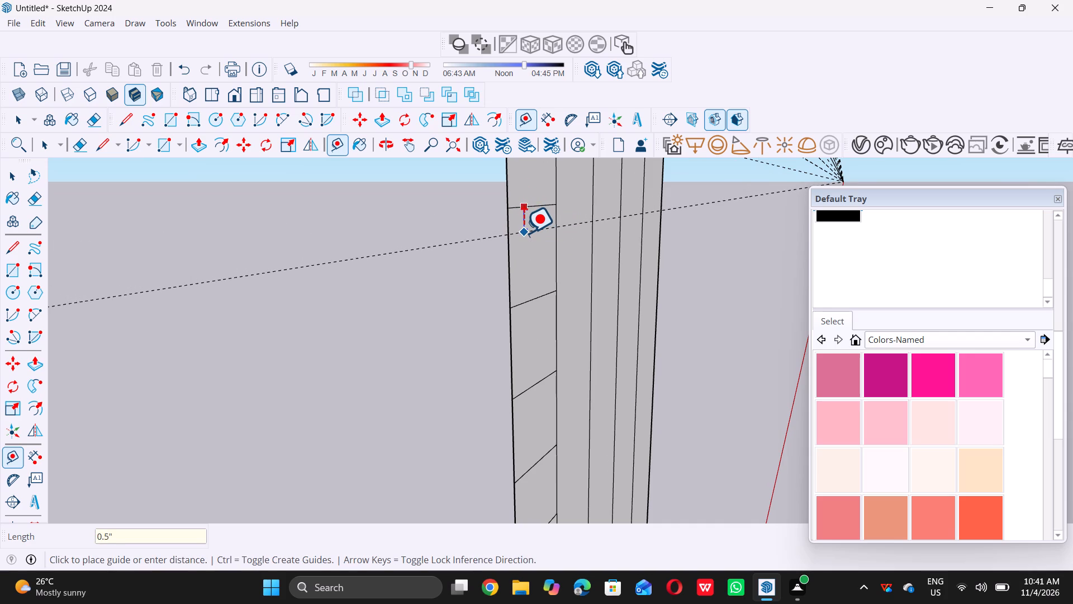
pyautogui.press('Return')
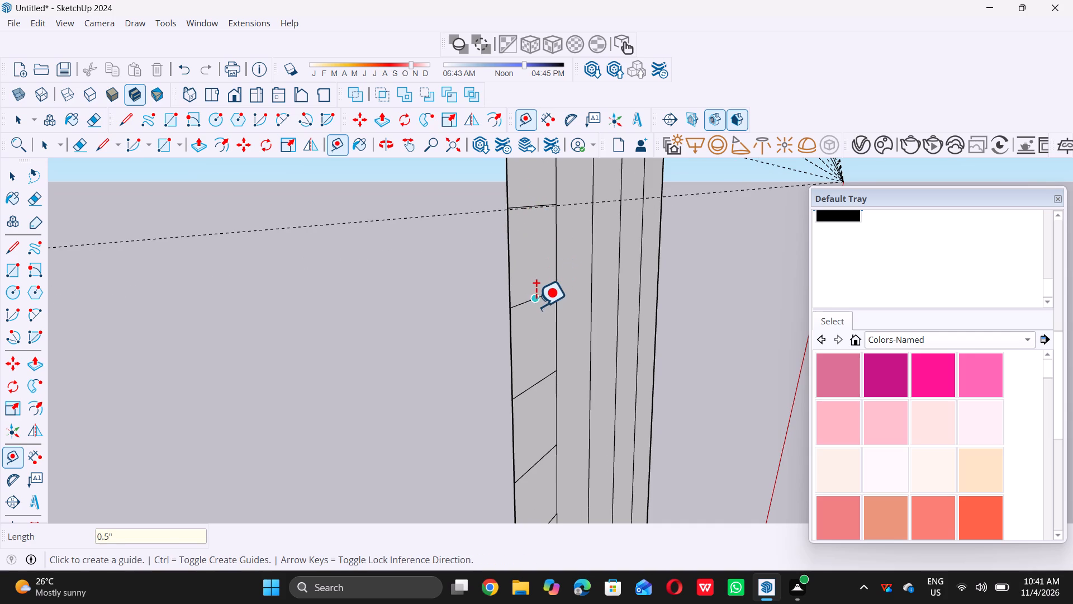
# Place a guide line 0.5" below the thirteenth horizontal divider from the top of the subdivided strip.
pyautogui.click(526, 306)
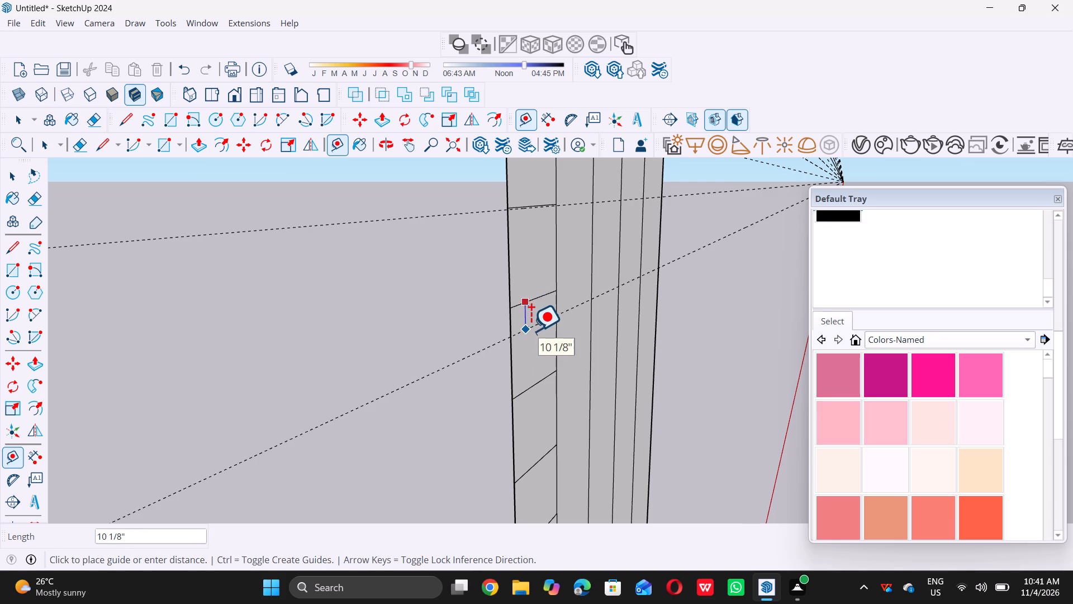
pyautogui.write('0.5')
pyautogui.hotkey('shift', '"')
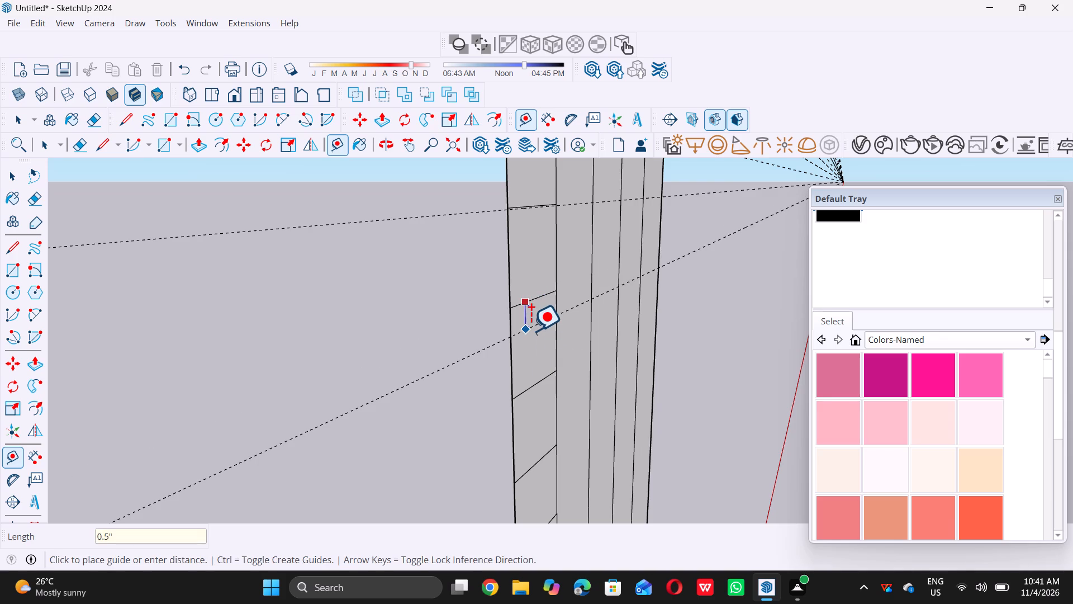
pyautogui.press('Return')
# Place one guide line directly on the fourteenth horizontal divider from the top and another 0.5" below it.
pyautogui.scroll(-5, 525, 279)
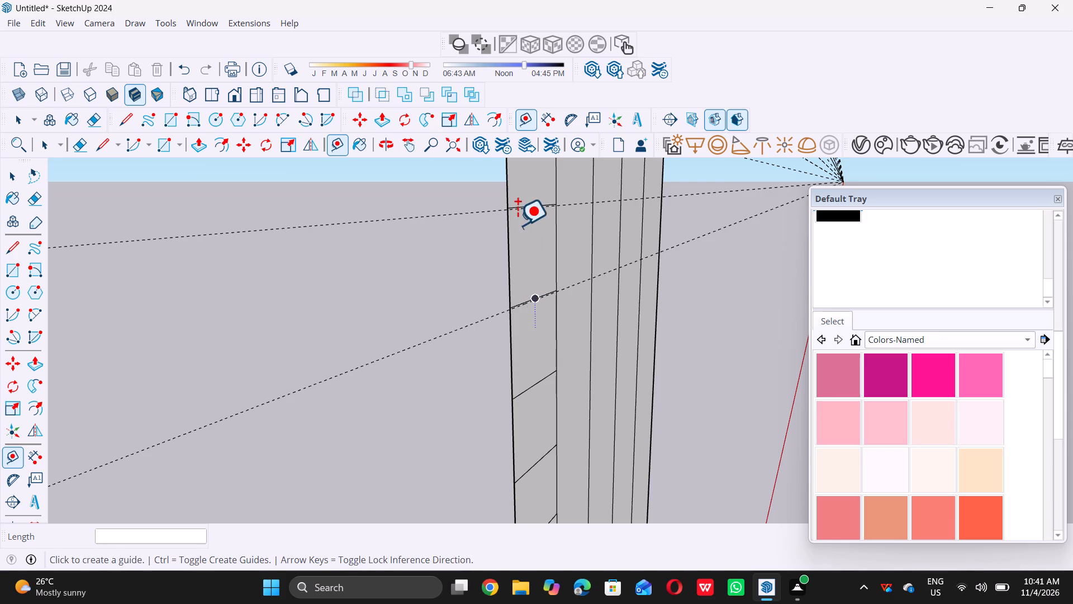
pyautogui.scroll(-20, 517, 225)
pyautogui.scroll(-5, 517, 225)
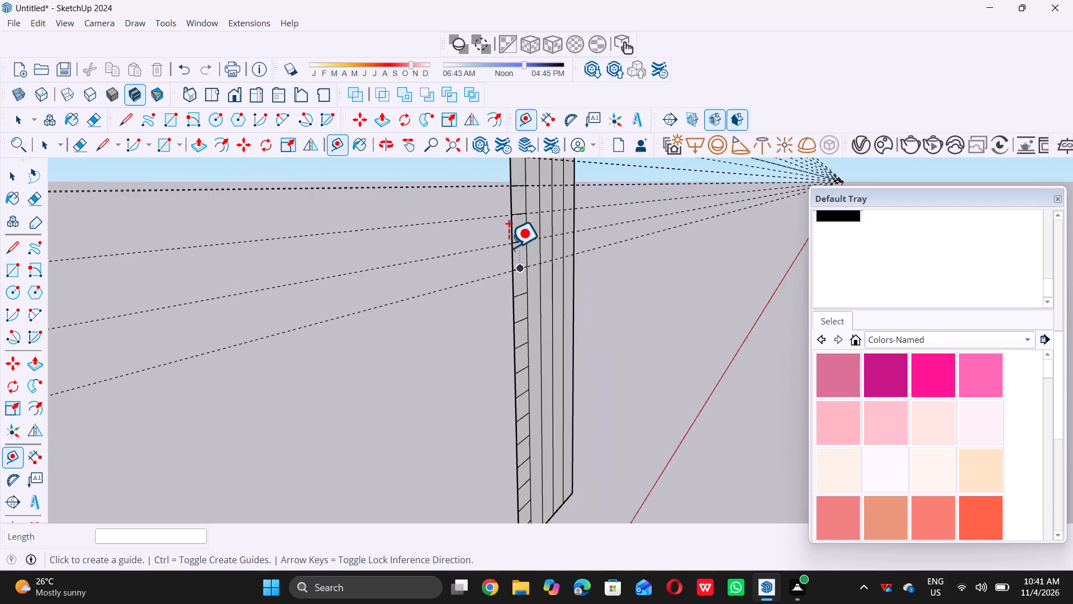
pyautogui.scroll(-5, 509, 247)
pyautogui.scroll(8, 523, 328)
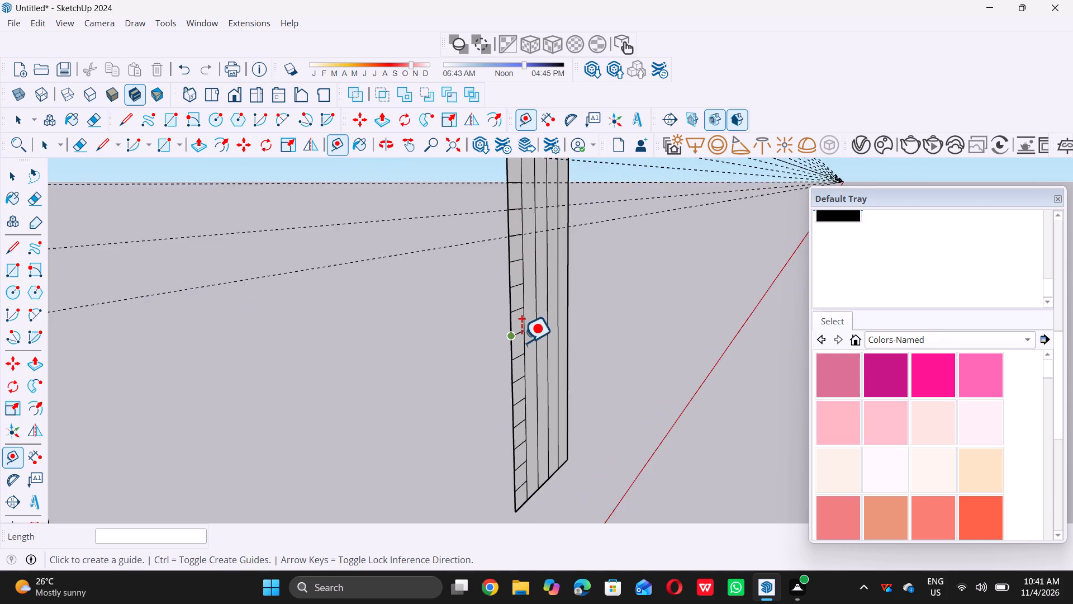
pyautogui.scroll(7, 521, 342)
pyautogui.scroll(-2, 530, 284)
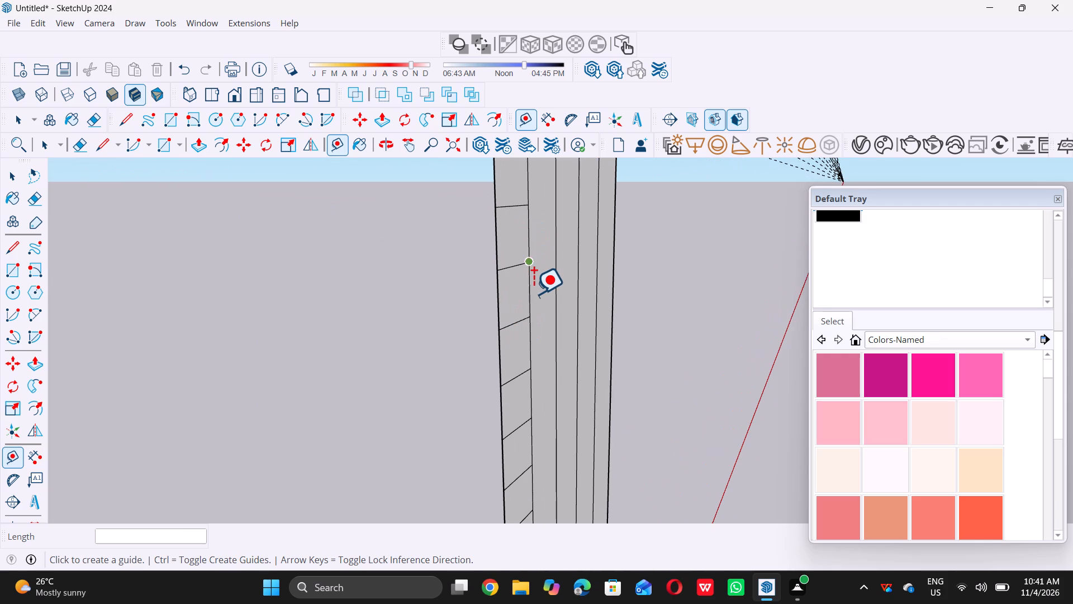
pyautogui.scroll(-3, 535, 277)
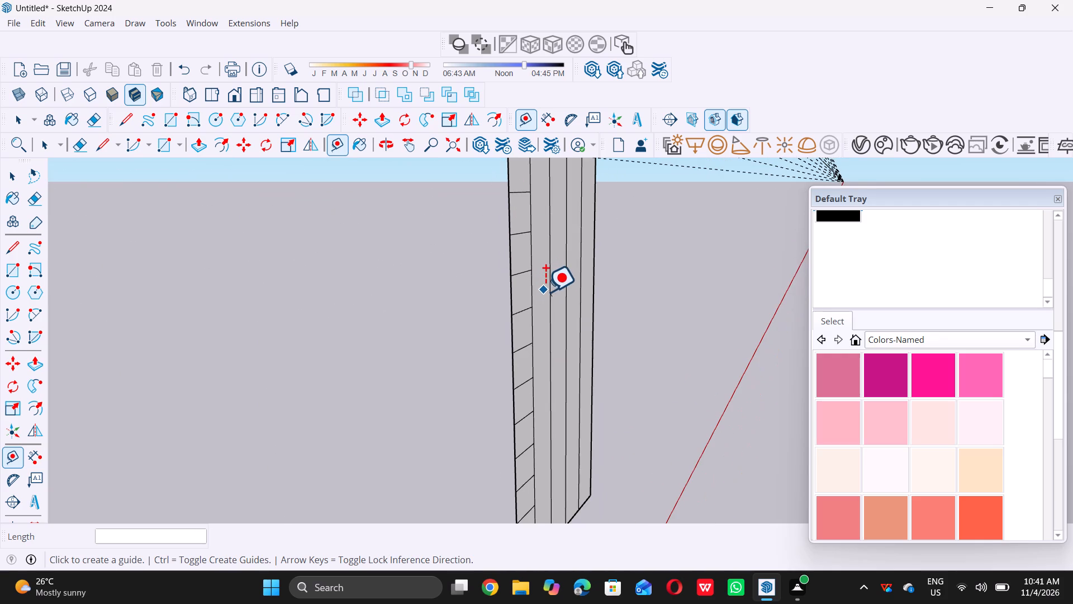
pyautogui.scroll(-5, 547, 287)
pyautogui.scroll(2, 525, 213)
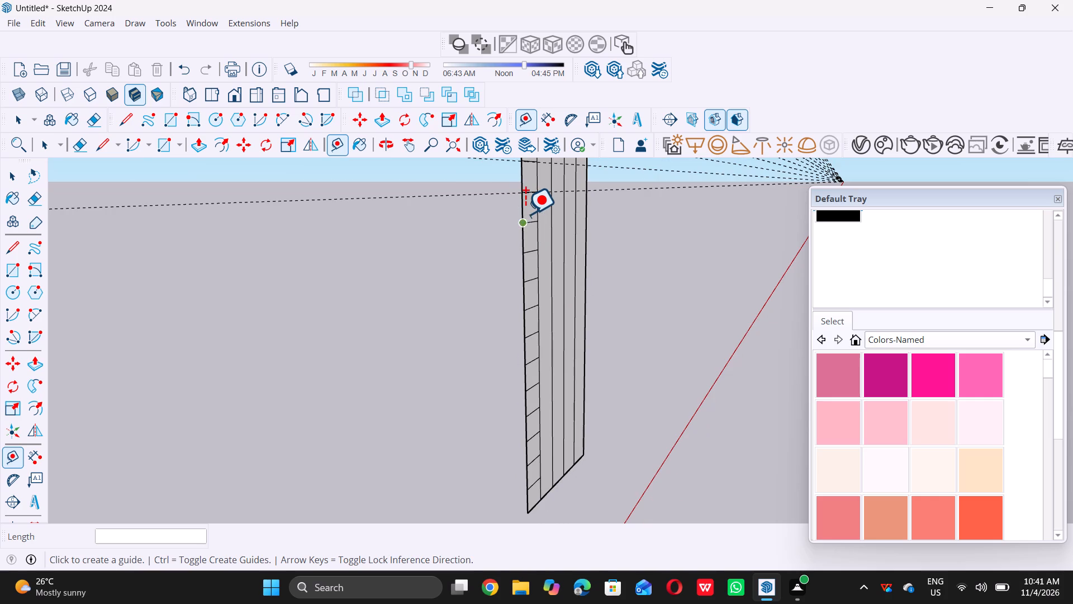
pyautogui.scroll(12, 525, 214)
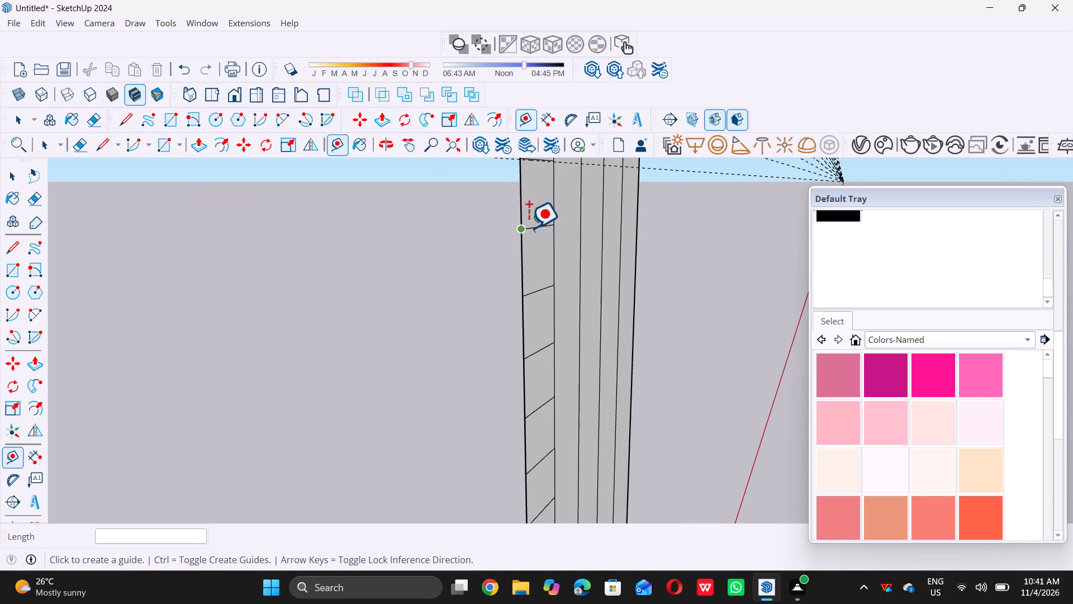
pyautogui.doubleClick(535, 229)
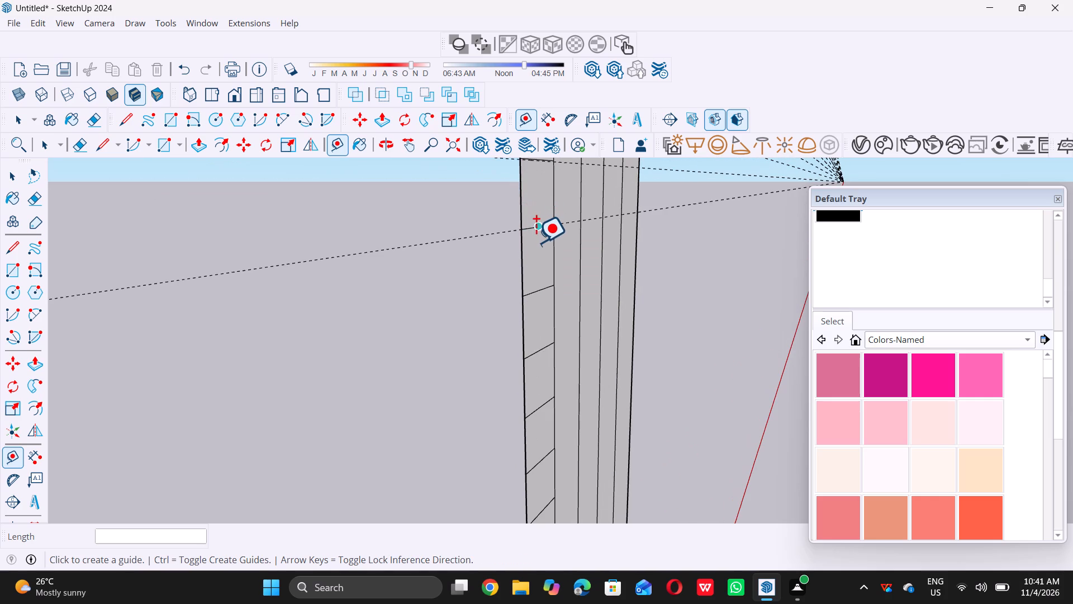
pyautogui.scroll(5, 531, 243)
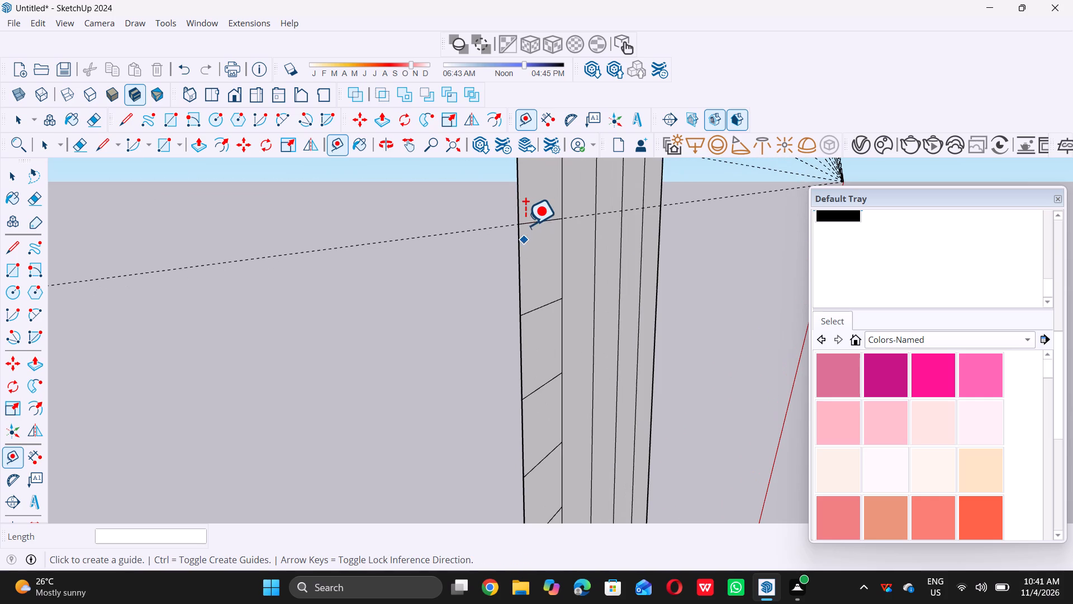
pyautogui.click(529, 223)
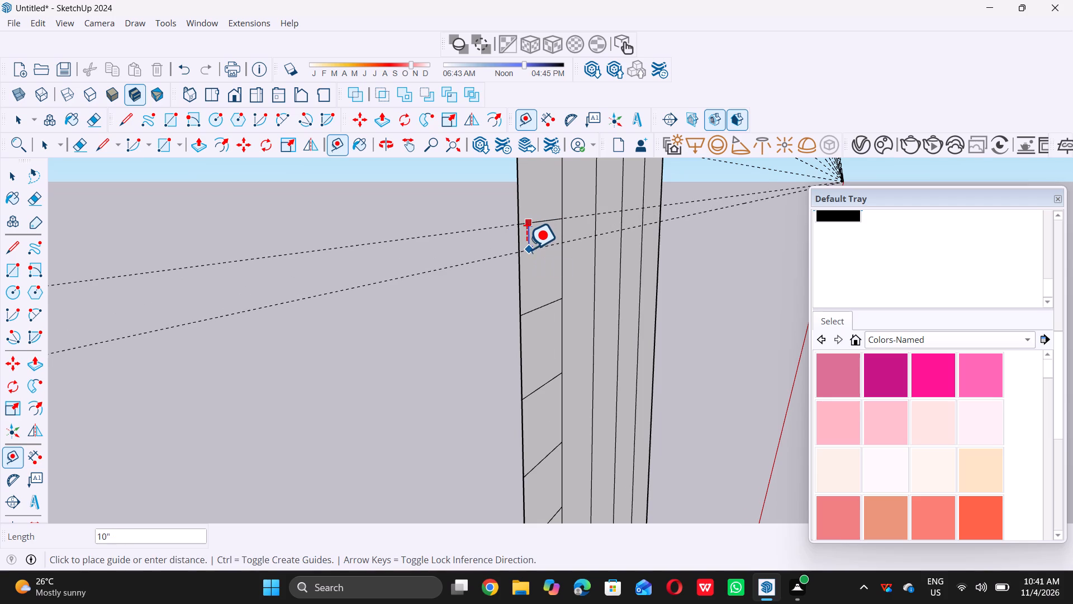
pyautogui.press('0')
pyautogui.press('.')
pyautogui.press('5')
pyautogui.hotkey('shift', '"')
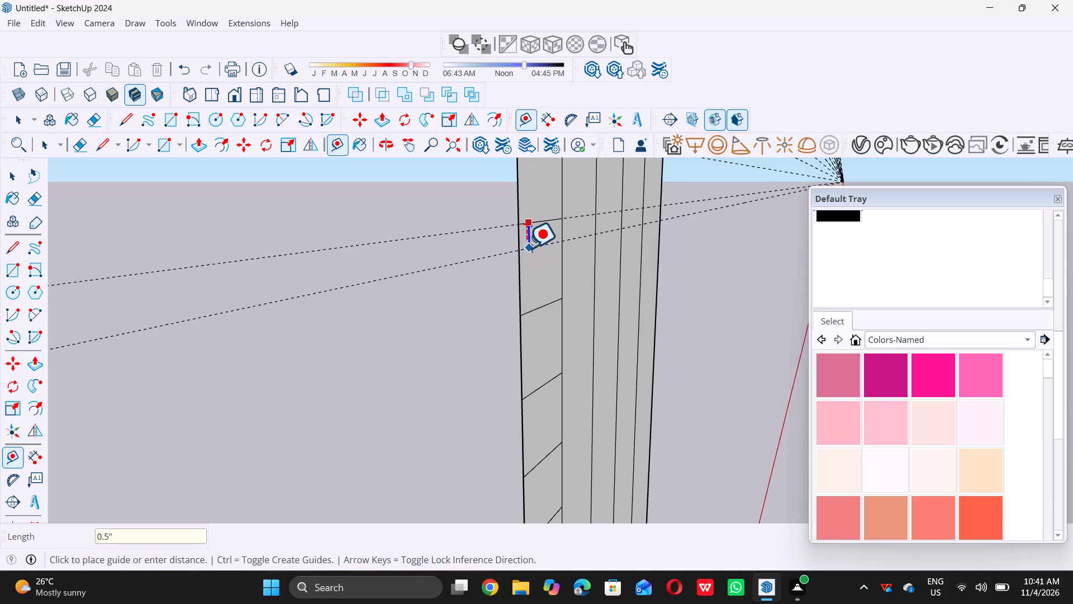
pyautogui.press('Return')
# Place a guide line 0.5" below the fifteenth horizontal divider from the top of the subdivided strip.
pyautogui.scroll(-5, 524, 254)
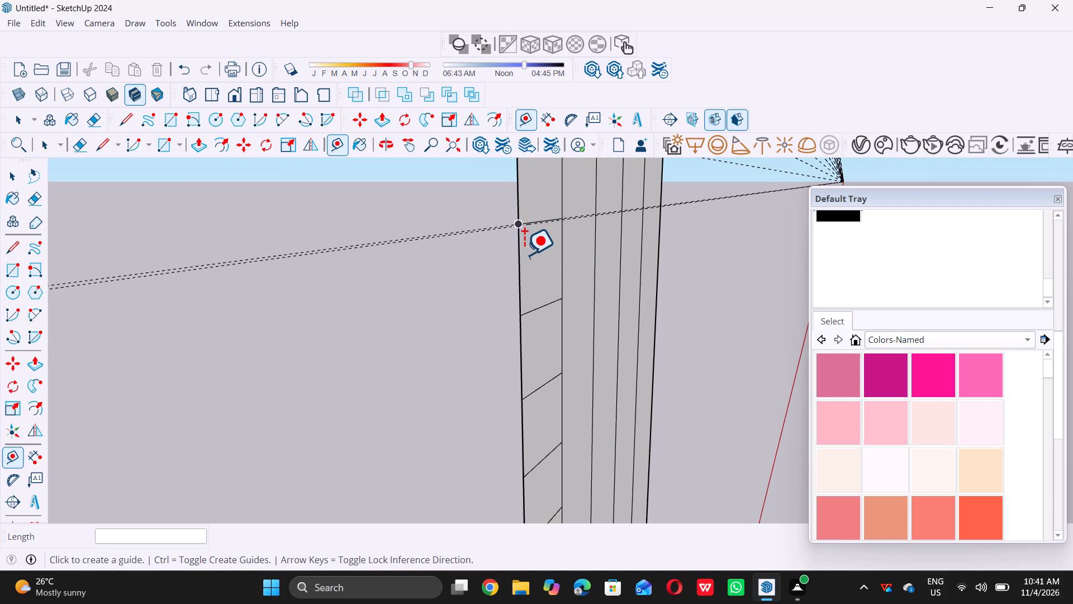
pyautogui.scroll(-20, 524, 254)
pyautogui.scroll(-1, 524, 254)
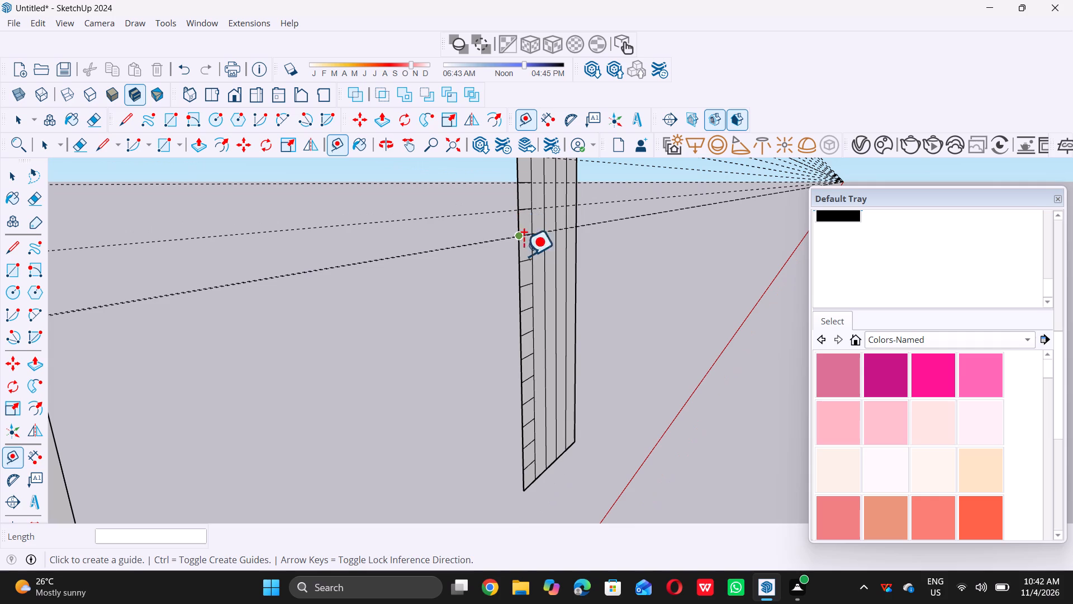
pyautogui.scroll(8, 523, 361)
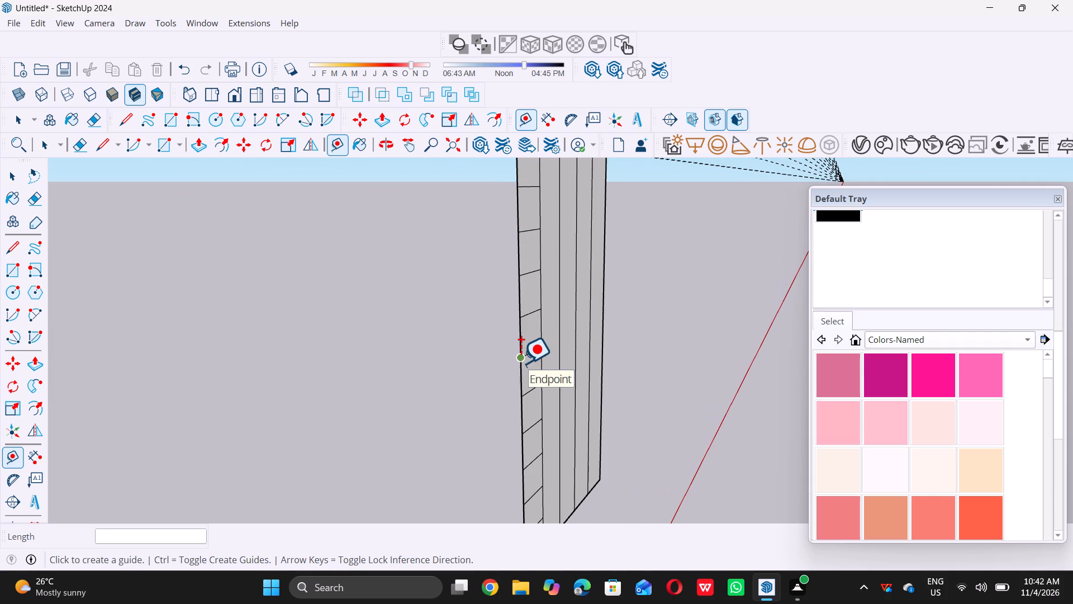
pyautogui.click(529, 188)
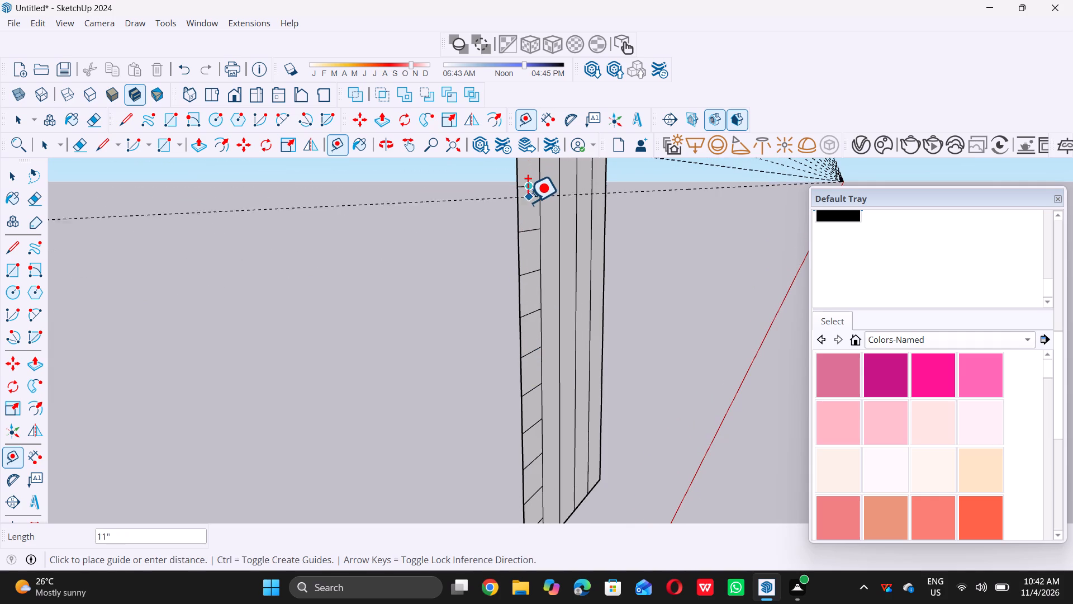
pyautogui.write('0.5"')
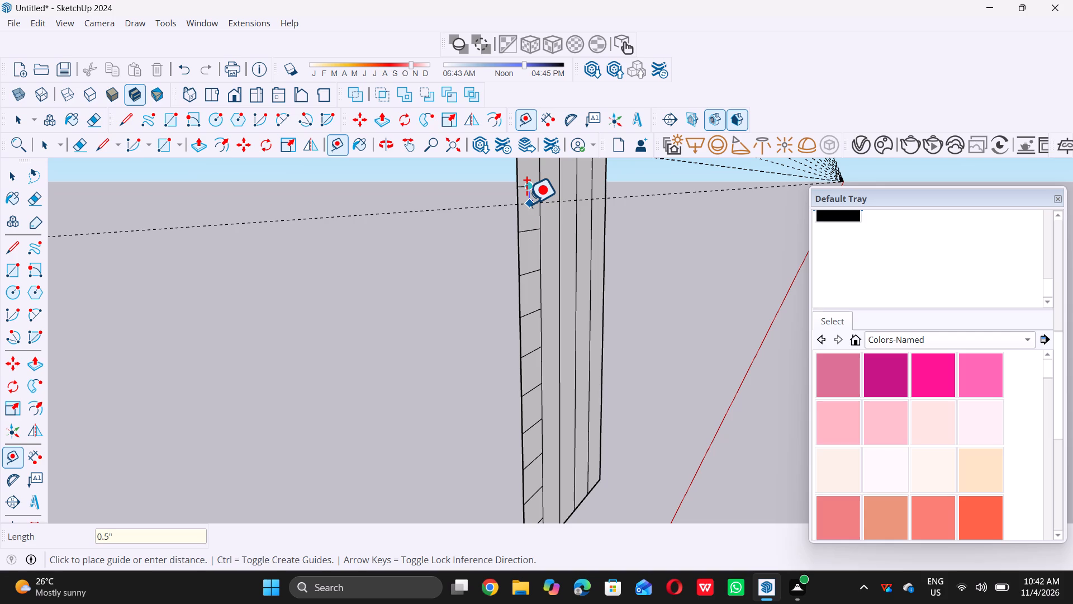
pyautogui.press('Return')
# Place a guide line 0.5" below the sixteenth horizontal divider from the top of the subdivided strip.
pyautogui.scroll(4, 514, 247)
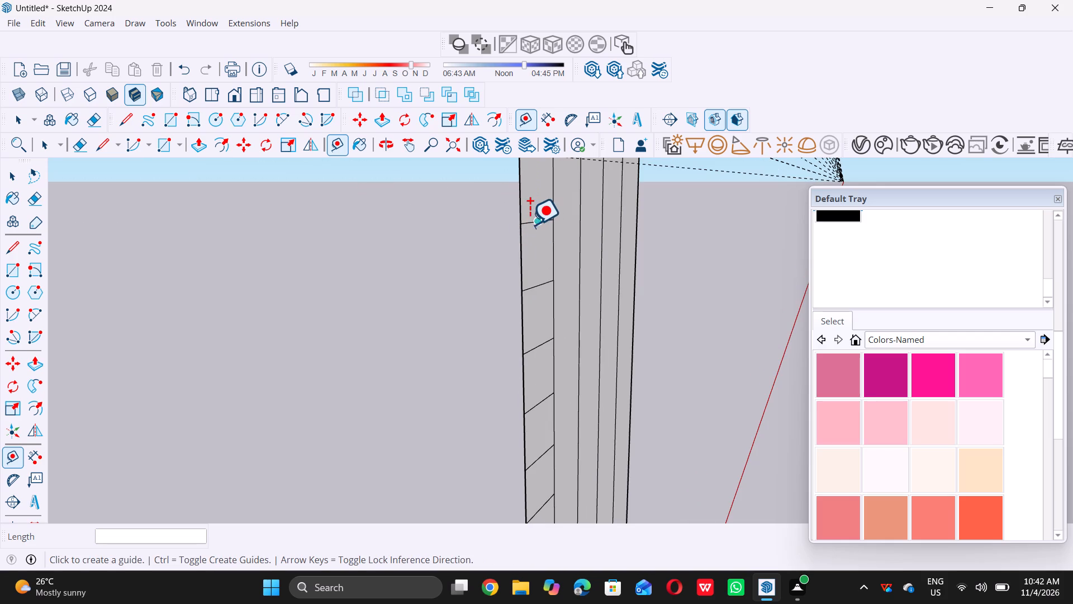
pyautogui.click(534, 222)
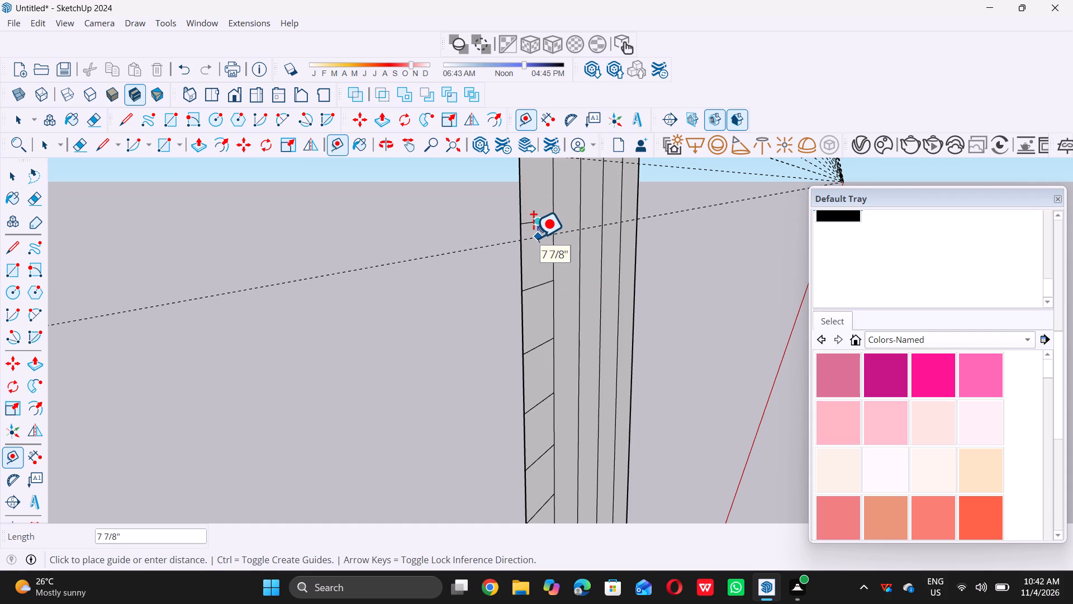
pyautogui.write('0.5"')
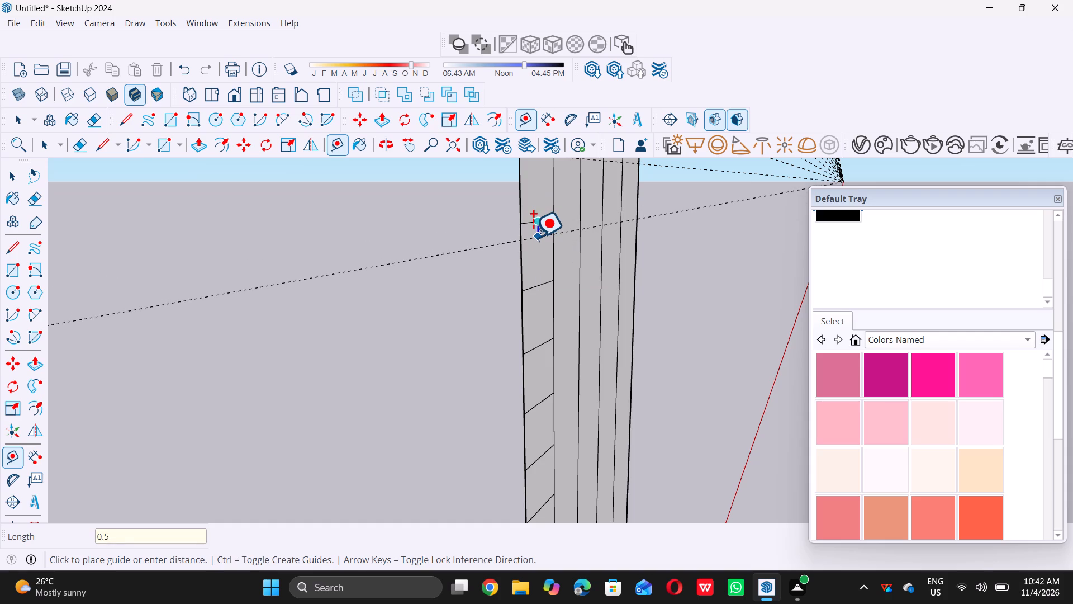
pyautogui.press('Return')
# Place a guide line directly on the seventeenth horizontal divider from the top of the subdivided strip.
pyautogui.scroll(2, 535, 237)
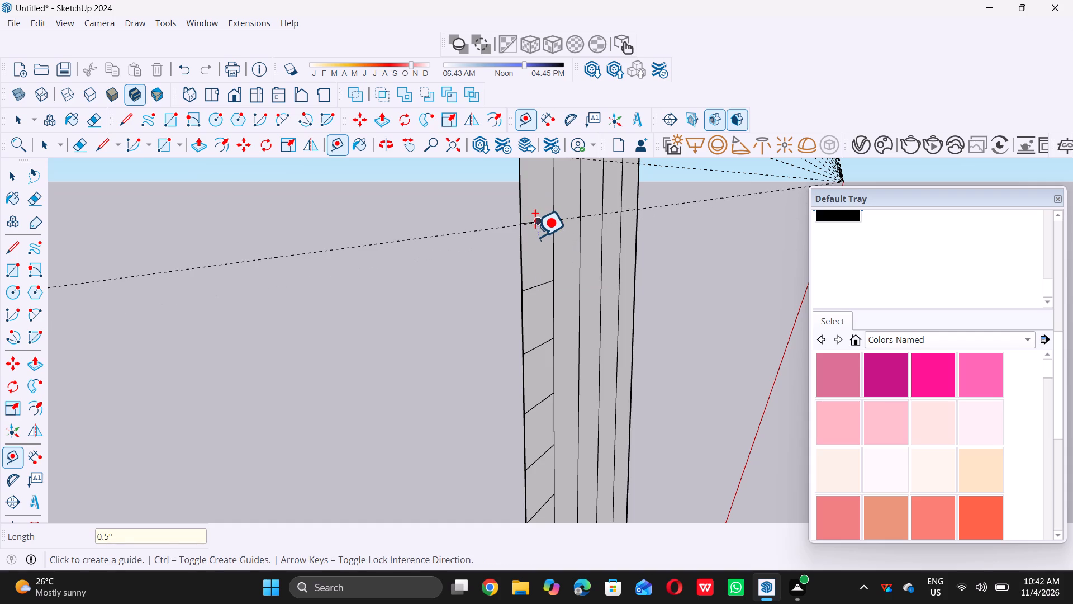
pyautogui.scroll(4, 535, 237)
pyautogui.scroll(-11, 535, 237)
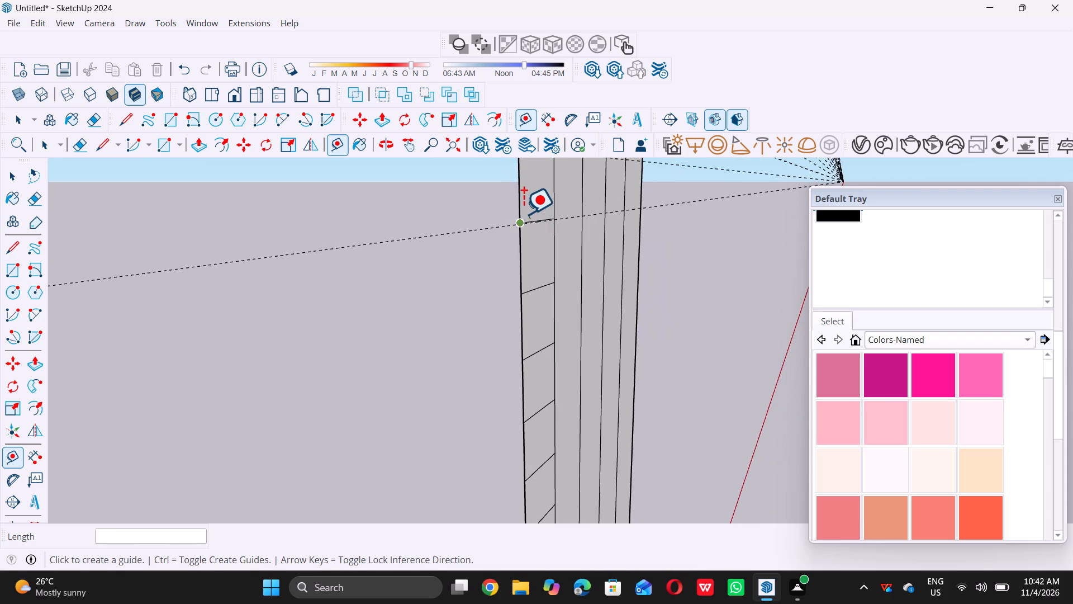
pyautogui.scroll(-10, 524, 214)
pyautogui.scroll(7, 542, 324)
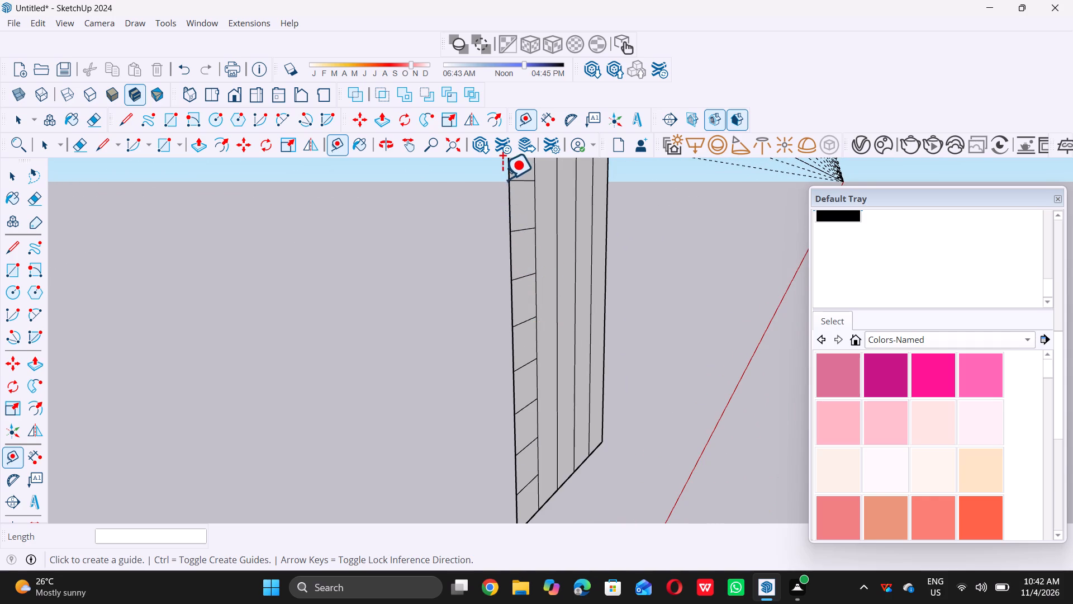
pyautogui.doubleClick(517, 182)
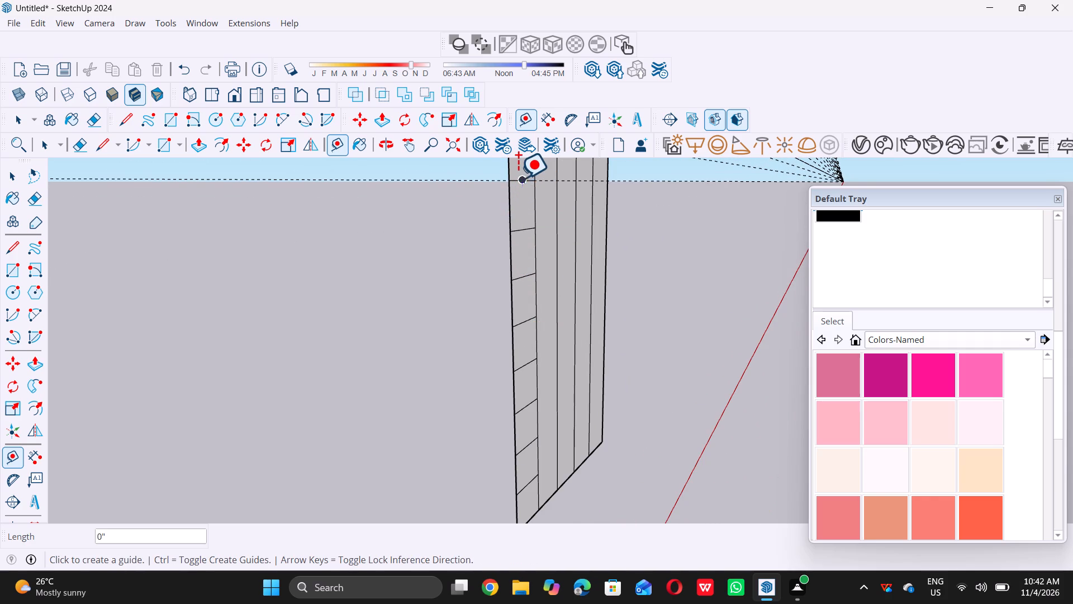
pyautogui.doubleClick(515, 180)
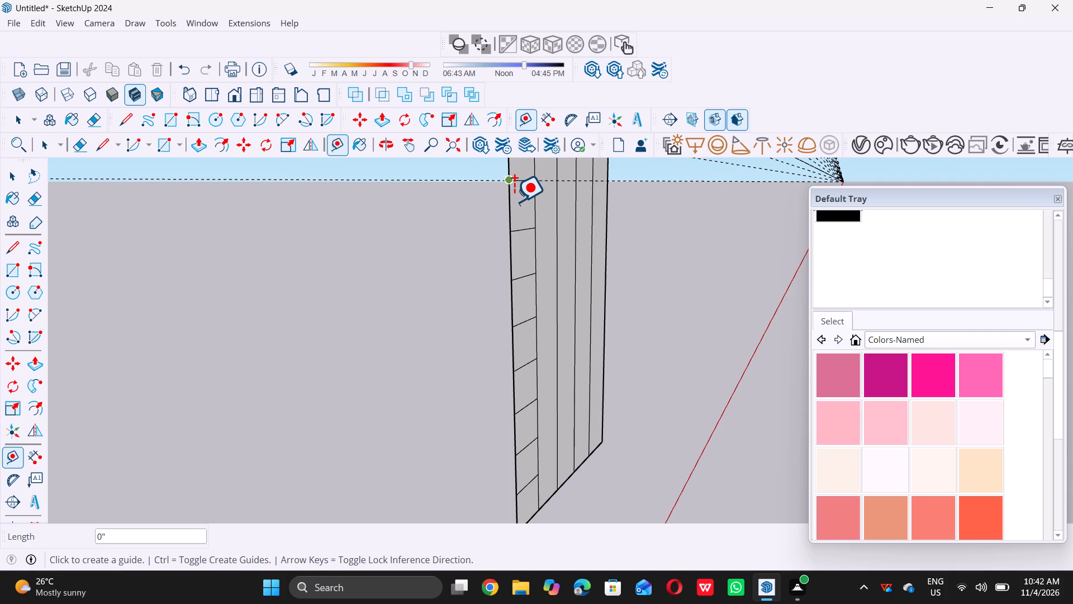
# Place a guide line 0.5" below the seventeenth horizontal divider from the top of the subdivided strip.
pyautogui.scroll(5, 514, 206)
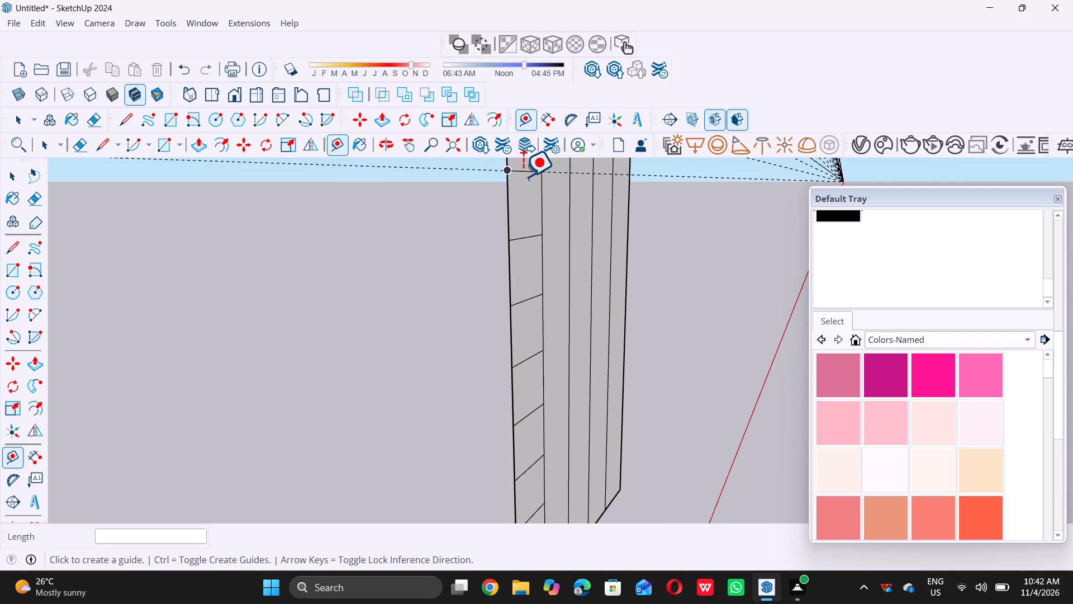
pyautogui.click(523, 176)
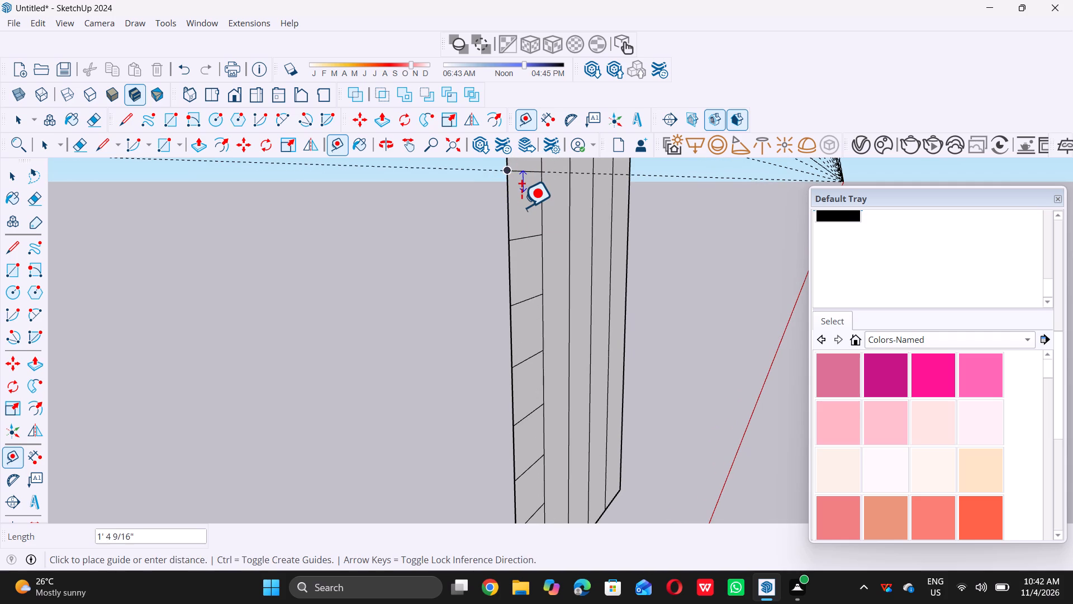
pyautogui.press('space')
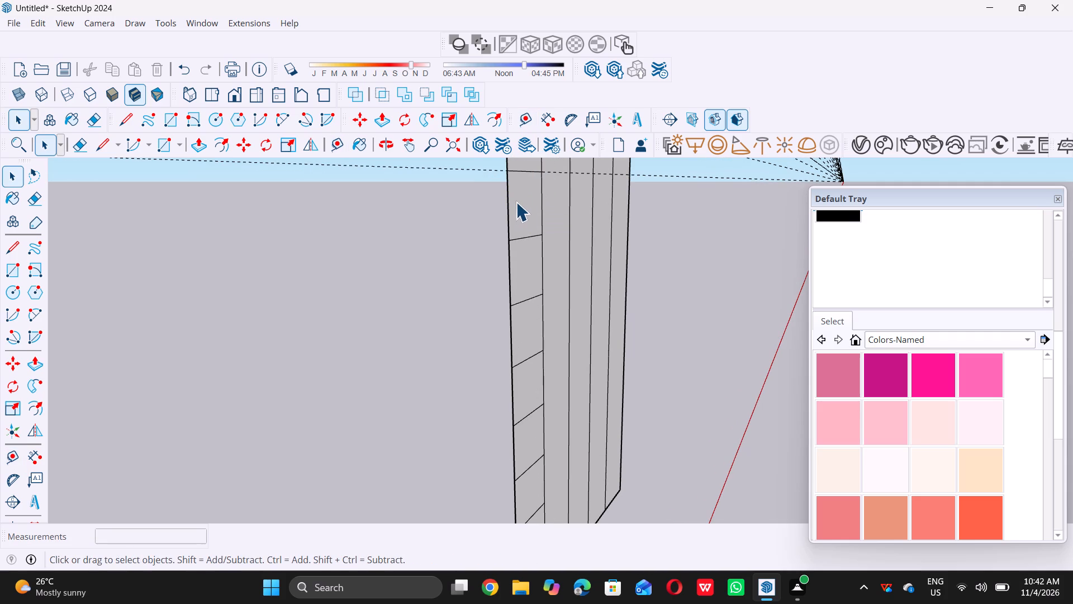
pyautogui.press('t')
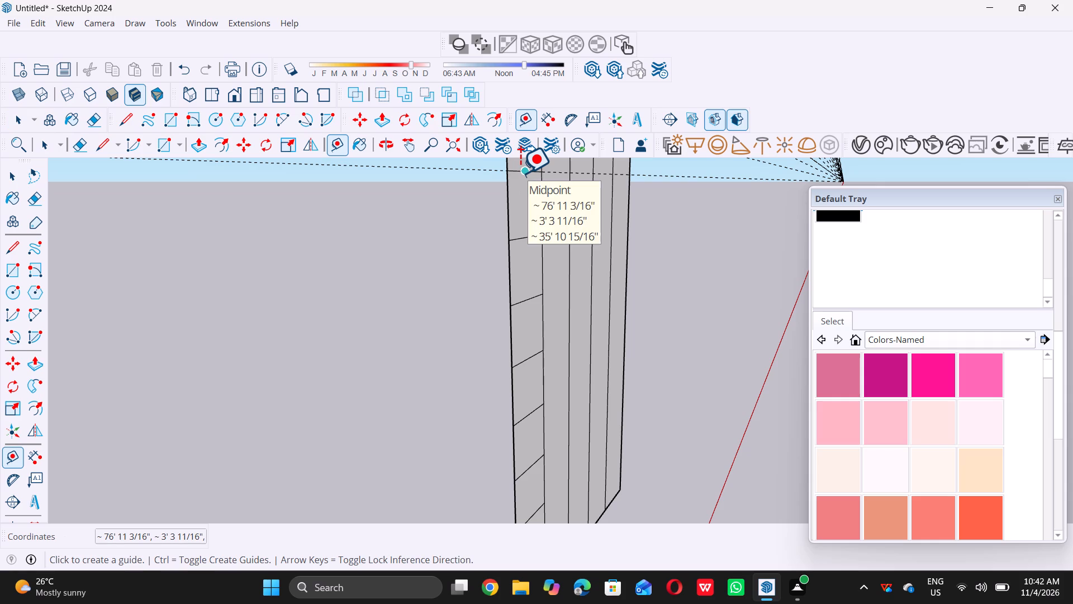
pyautogui.click(520, 175)
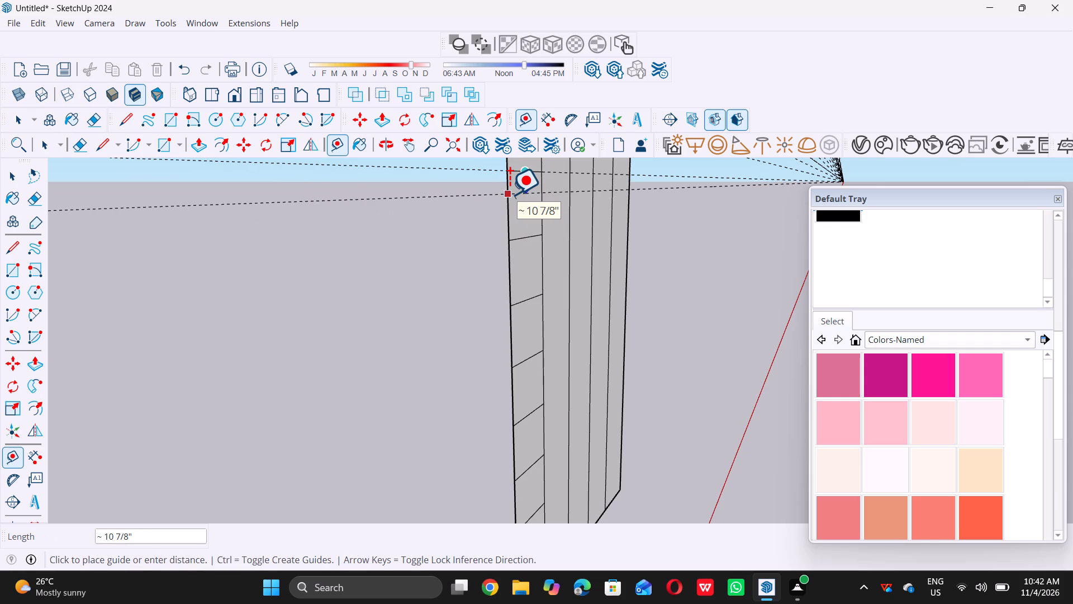
pyautogui.press('0')
pyautogui.write('.5')
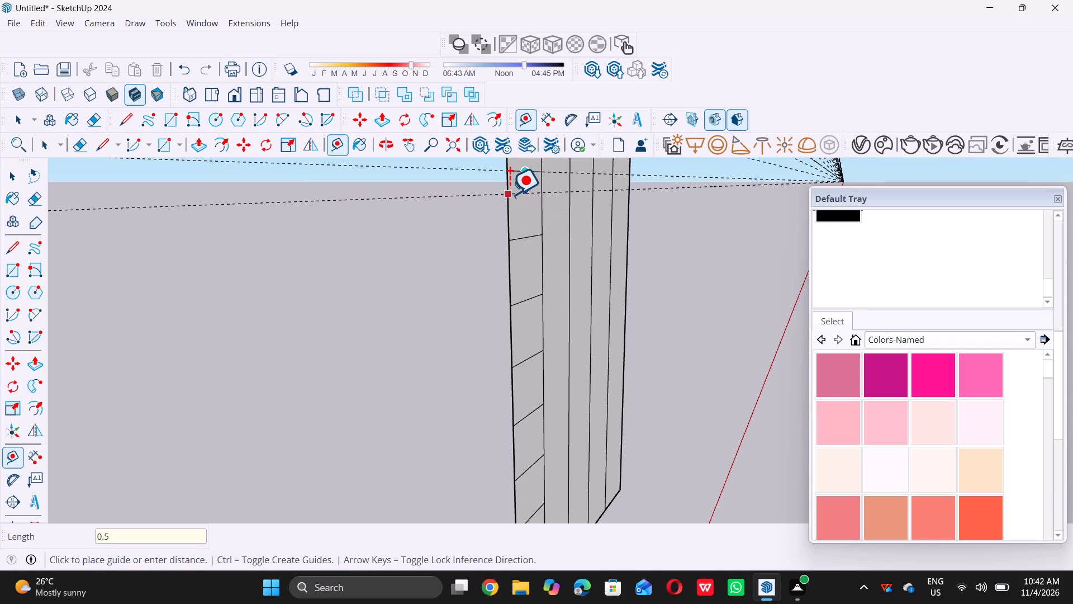
pyautogui.hotkey('shift', '"')
pyautogui.press('Return')
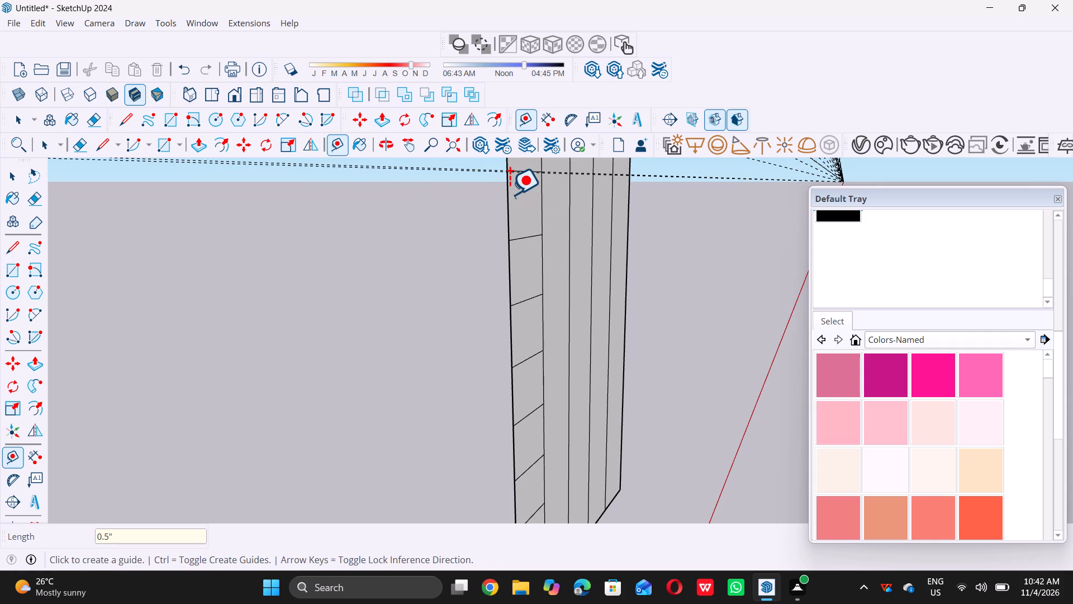
# Place one guide line directly on the eighteenth horizontal divider from the top and another 0.5" below it.
pyautogui.scroll(-3, 479, 235)
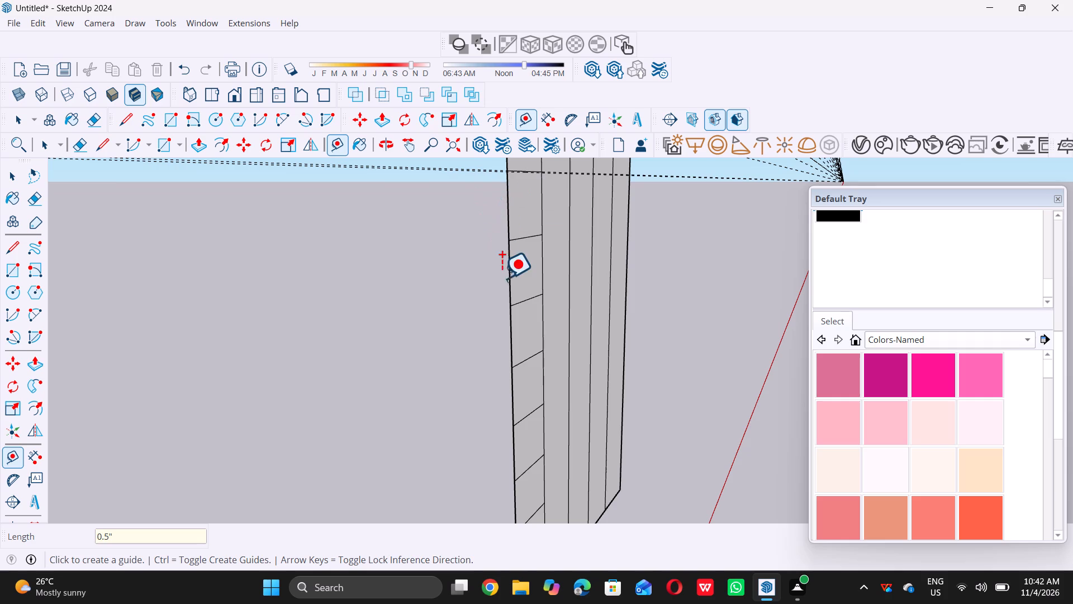
pyautogui.scroll(-2, 502, 278)
pyautogui.scroll(7, 520, 232)
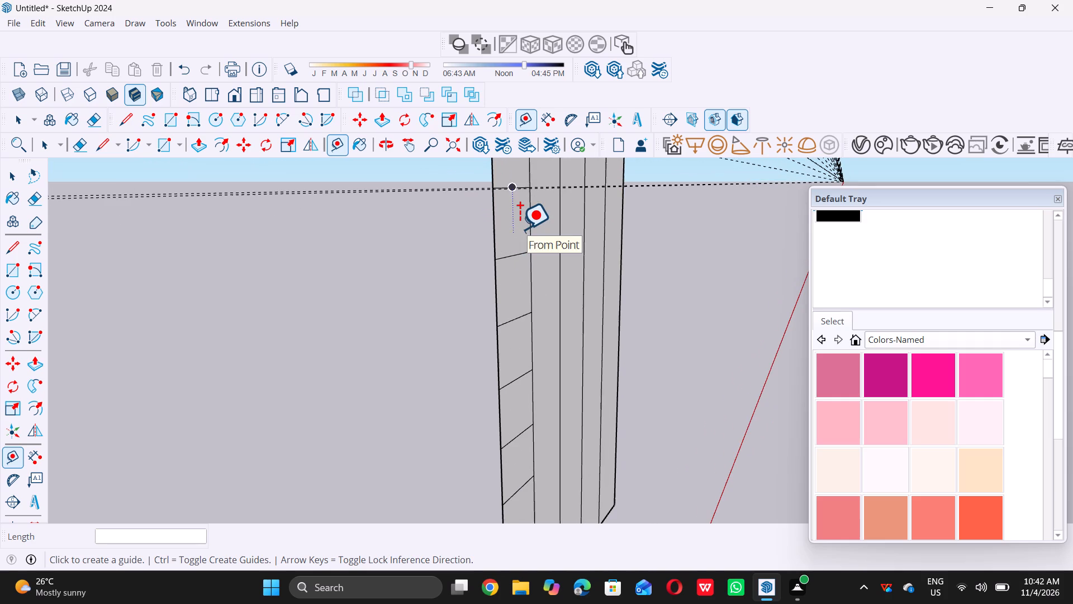
pyautogui.doubleClick(507, 259)
pyautogui.scroll(6, 506, 297)
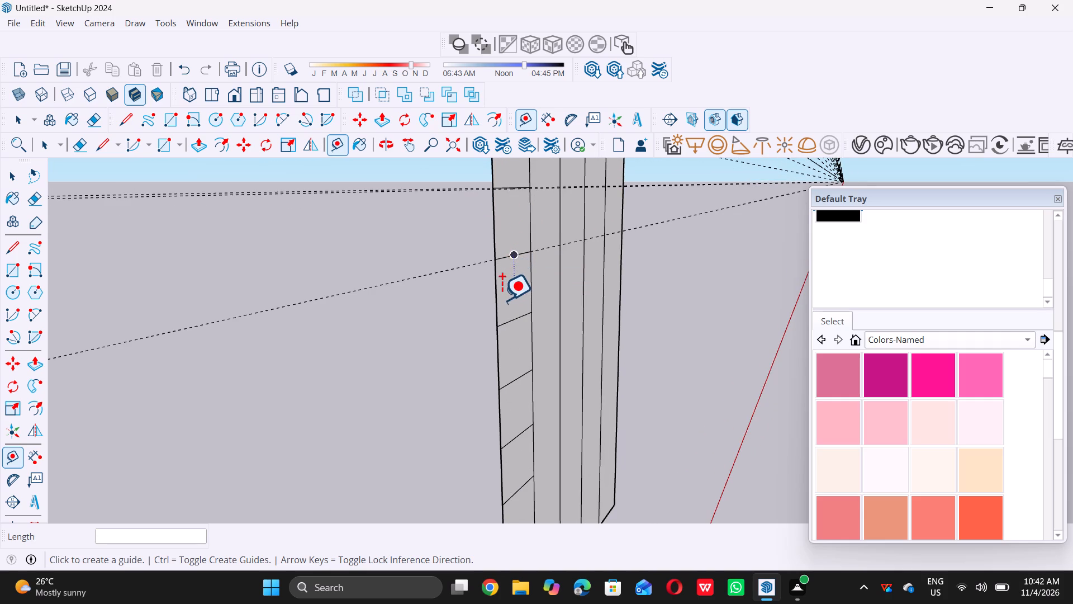
pyautogui.scroll(6, 502, 300)
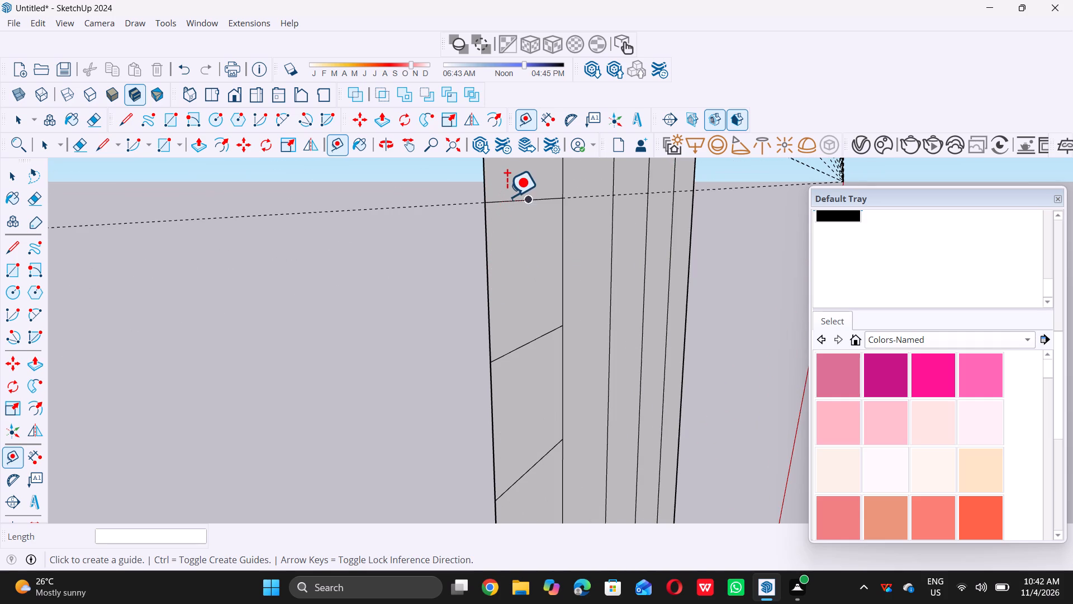
pyautogui.click(507, 199)
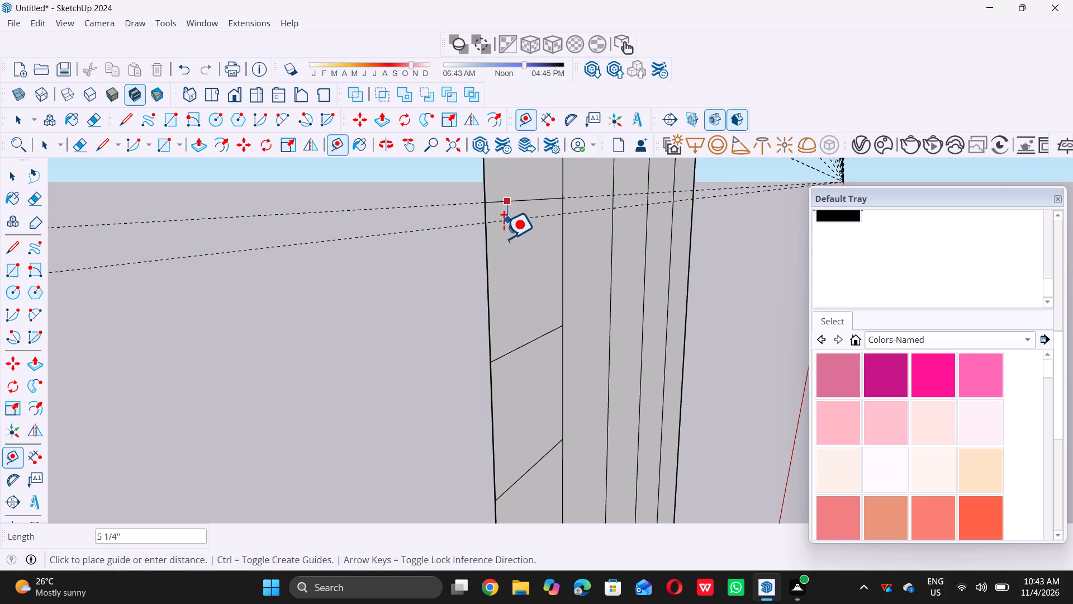
pyautogui.press('0')
pyautogui.press('.')
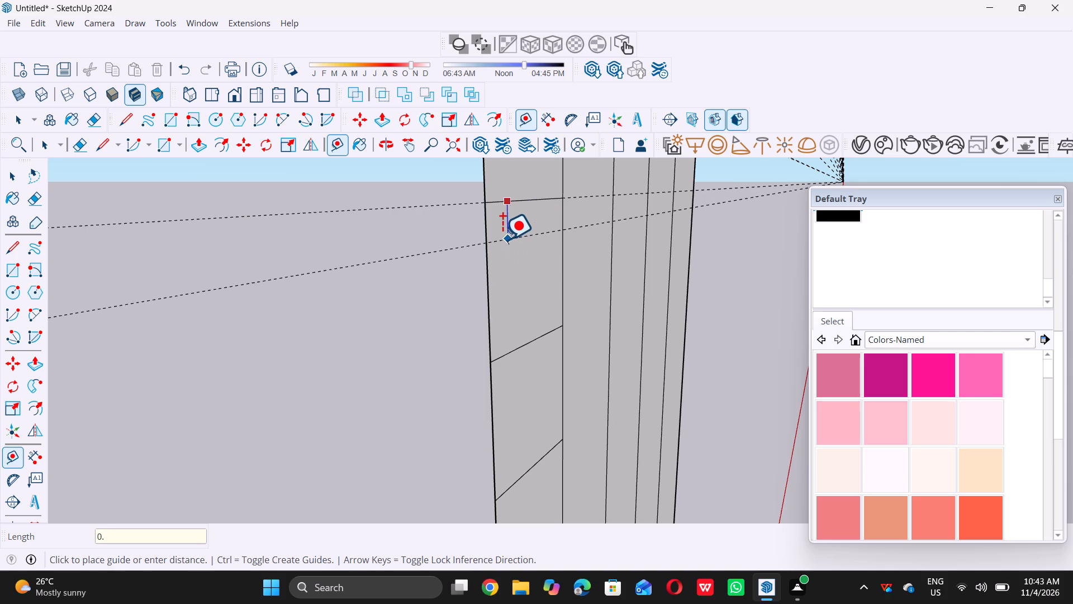
pyautogui.press('5')
pyautogui.hotkey('shift', '"')
pyautogui.press('Return')
# Place a guide line directly on the nineteenth horizontal divider from the top of the subdivided strip.
pyautogui.scroll(-16, 531, 253)
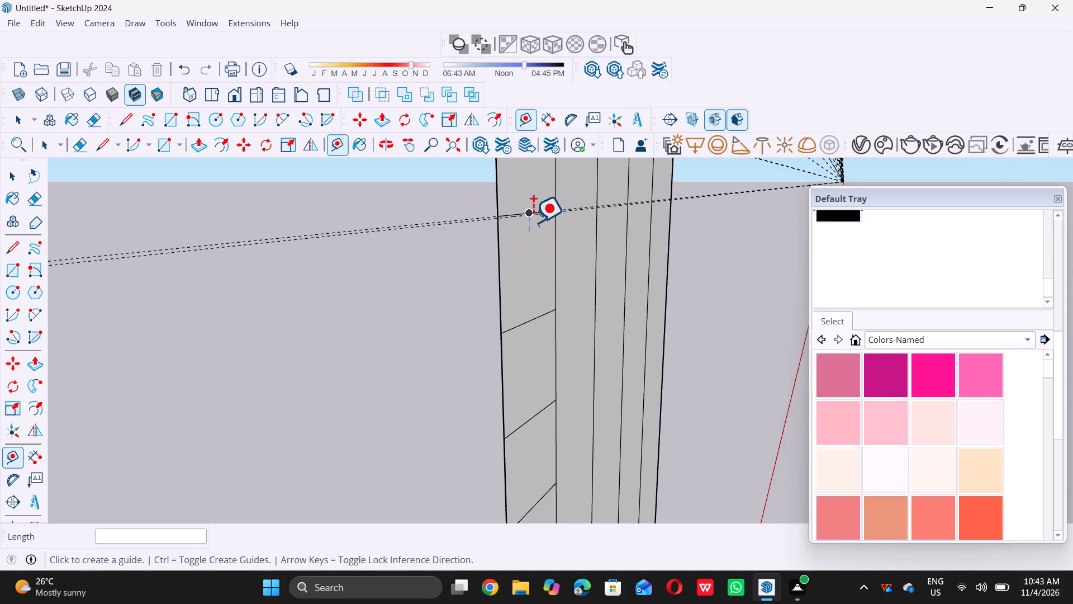
pyautogui.scroll(-20, 533, 222)
pyautogui.scroll(-1, 533, 222)
pyautogui.scroll(5, 523, 278)
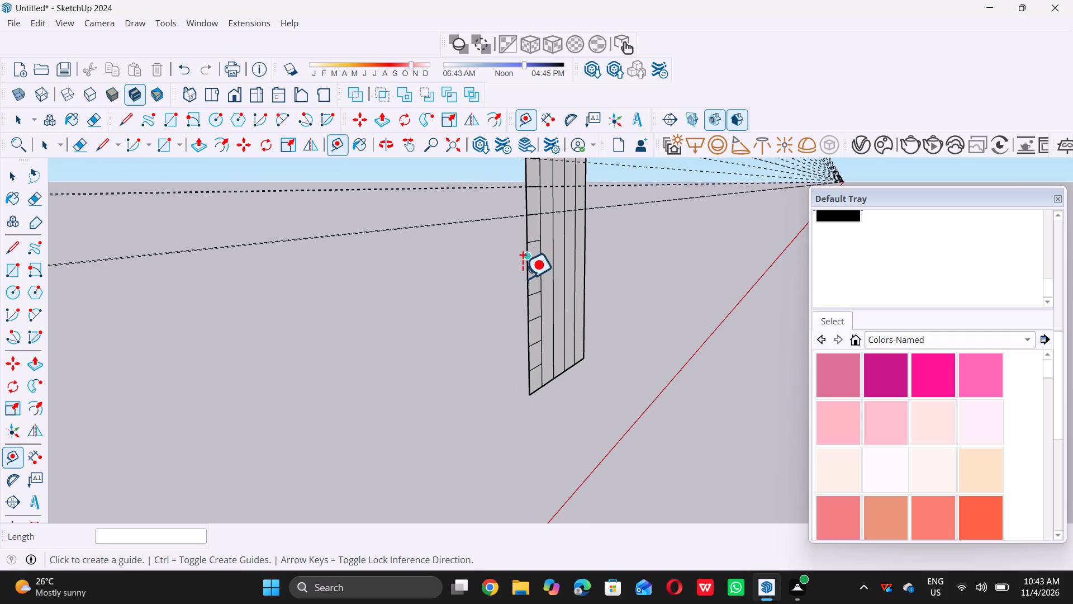
pyautogui.scroll(19, 523, 279)
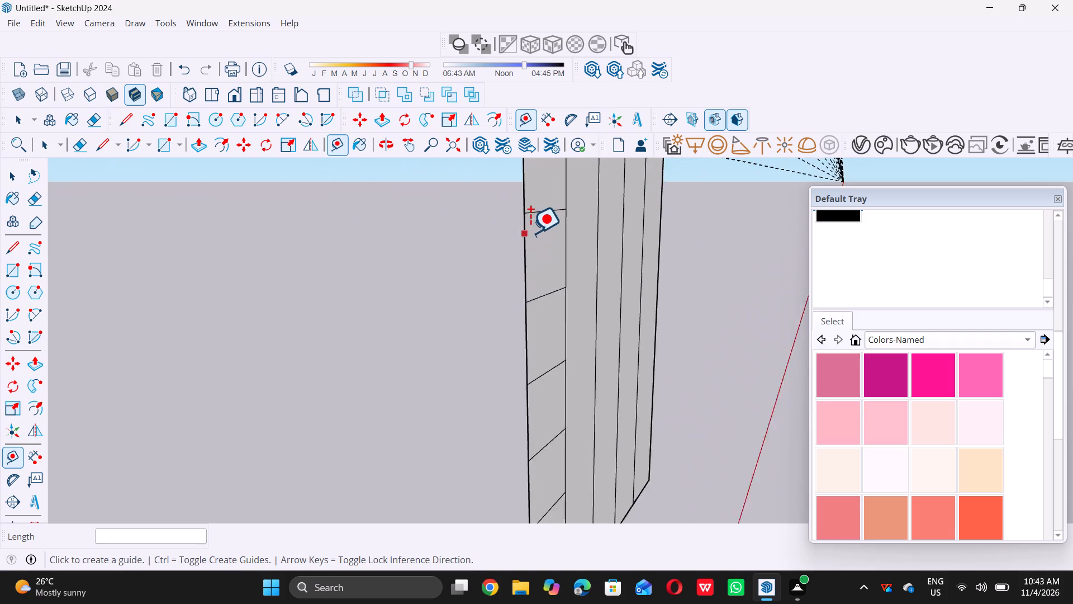
pyautogui.scroll(5, 534, 231)
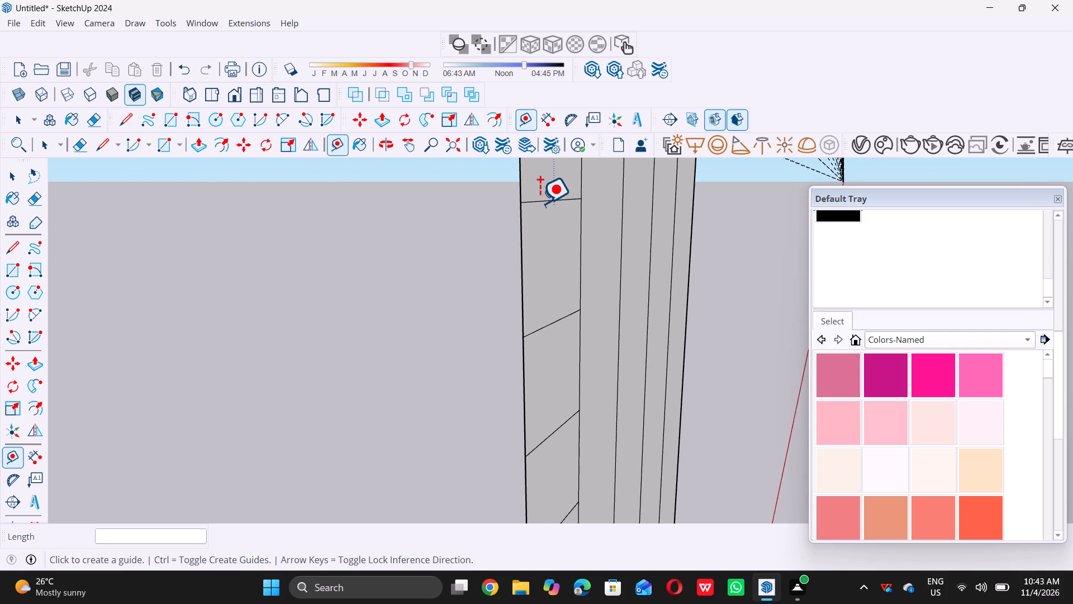
pyautogui.doubleClick(540, 203)
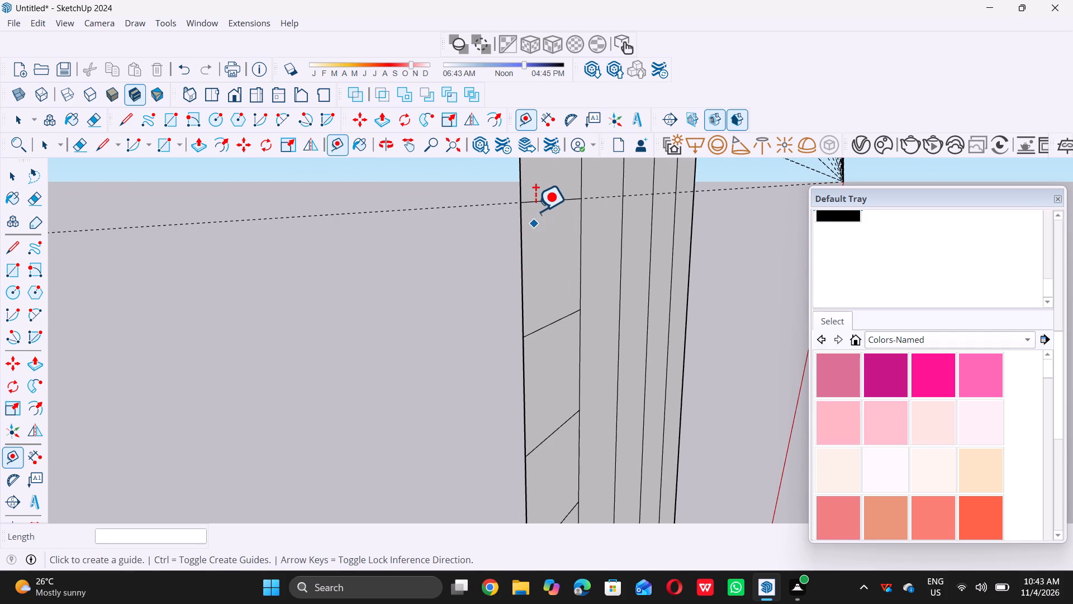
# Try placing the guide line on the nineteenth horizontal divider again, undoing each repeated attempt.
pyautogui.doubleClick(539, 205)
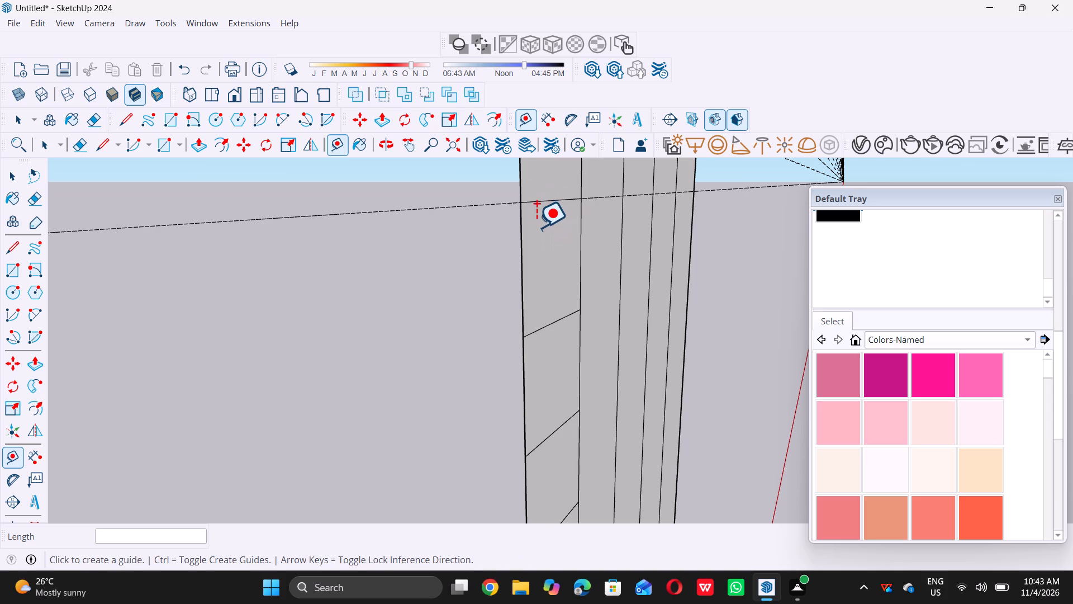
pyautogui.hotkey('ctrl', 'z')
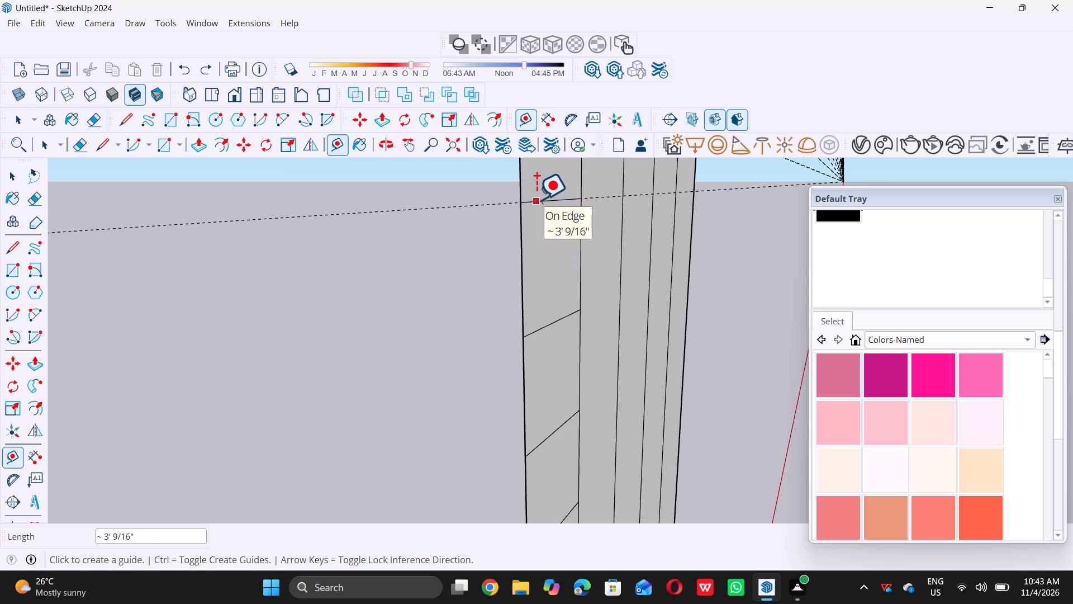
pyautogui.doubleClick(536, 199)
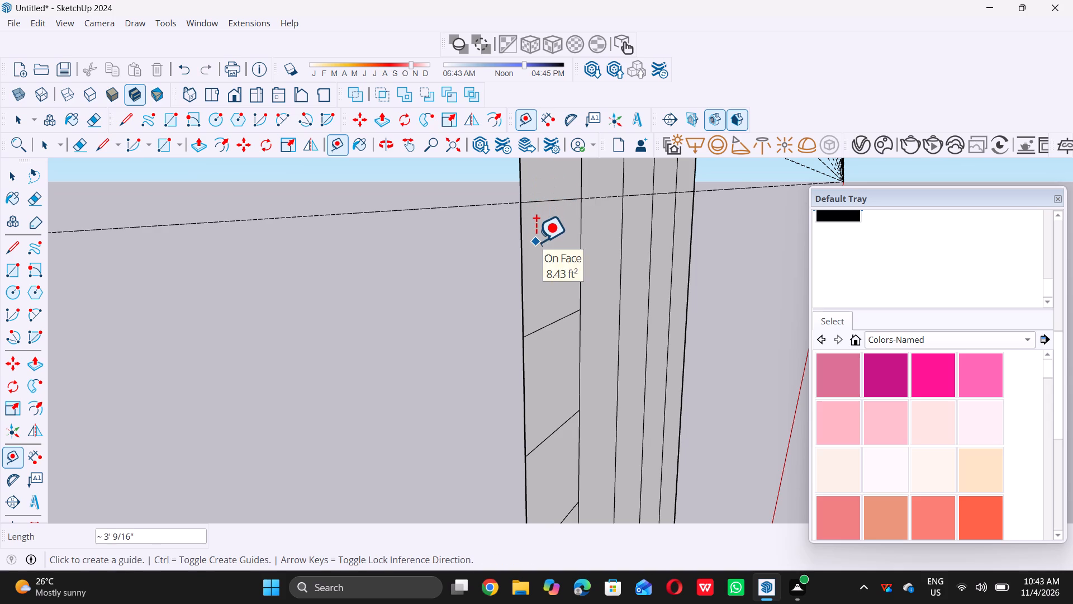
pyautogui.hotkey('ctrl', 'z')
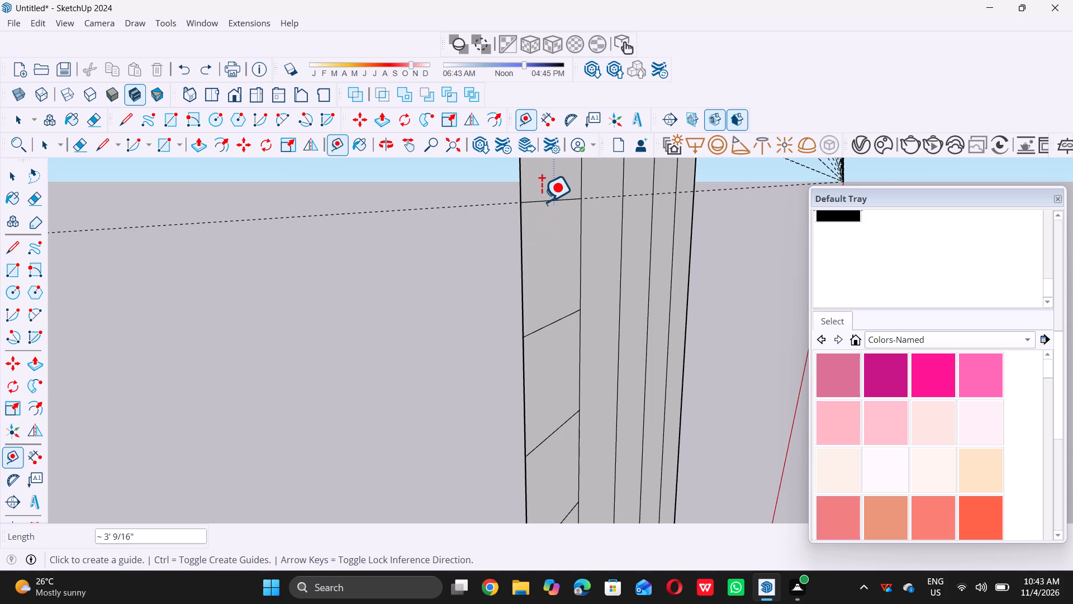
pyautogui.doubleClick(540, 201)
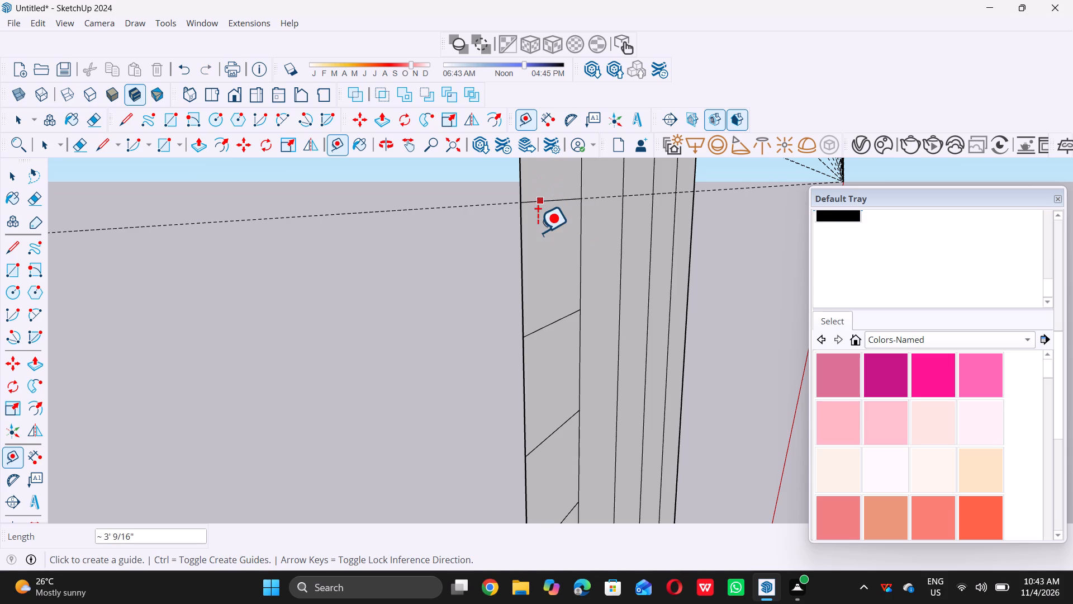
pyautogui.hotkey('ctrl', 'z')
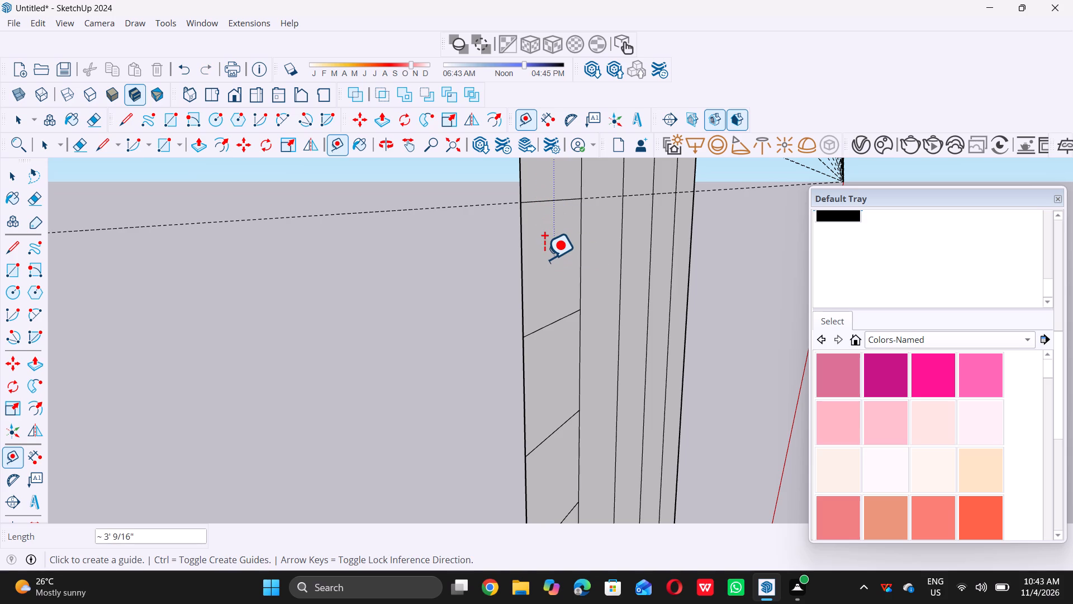
# Place a guide line 0.5" below the nineteenth horizontal divider from the top of the subdivided strip.
pyautogui.scroll(-4, 544, 259)
pyautogui.moveTo(538, 277); pyautogui.dragTo(512, 263, button='middle')
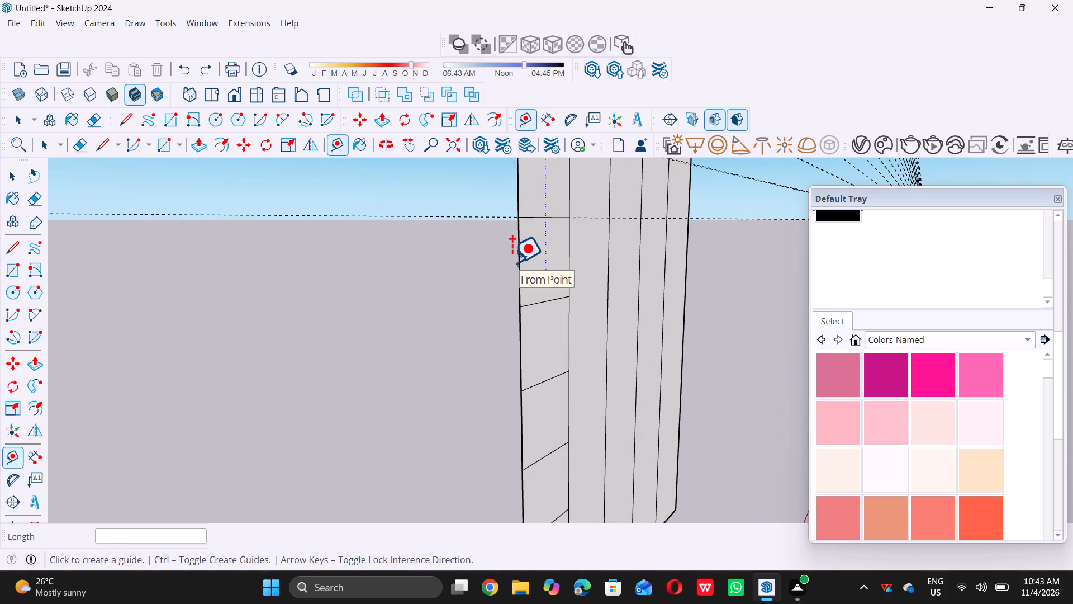
pyautogui.click(538, 217)
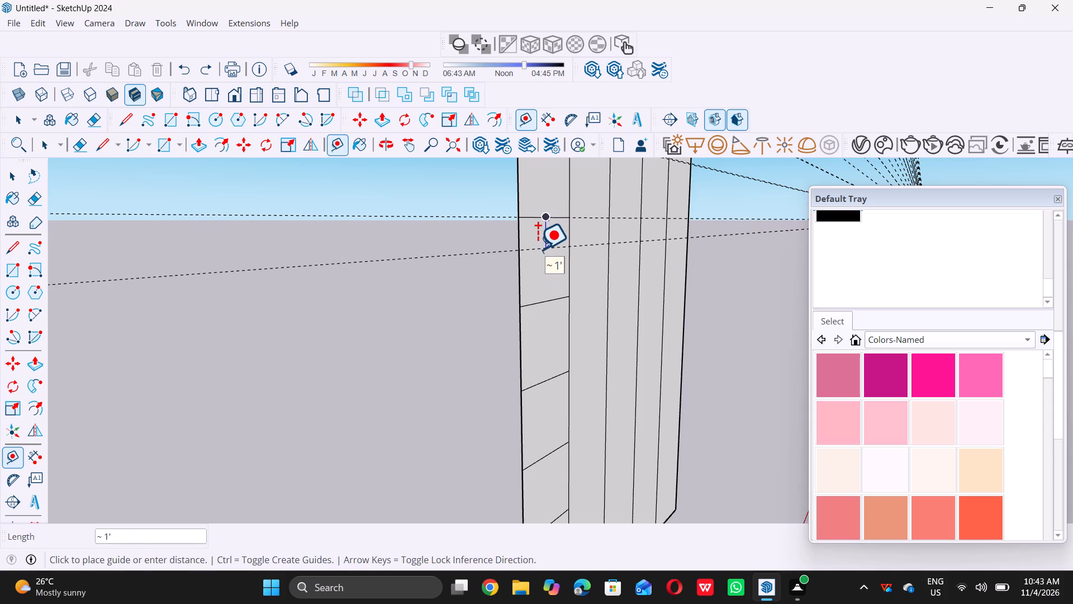
pyautogui.write('0.5')
pyautogui.hotkey('shift', '"')
pyautogui.press('Return')
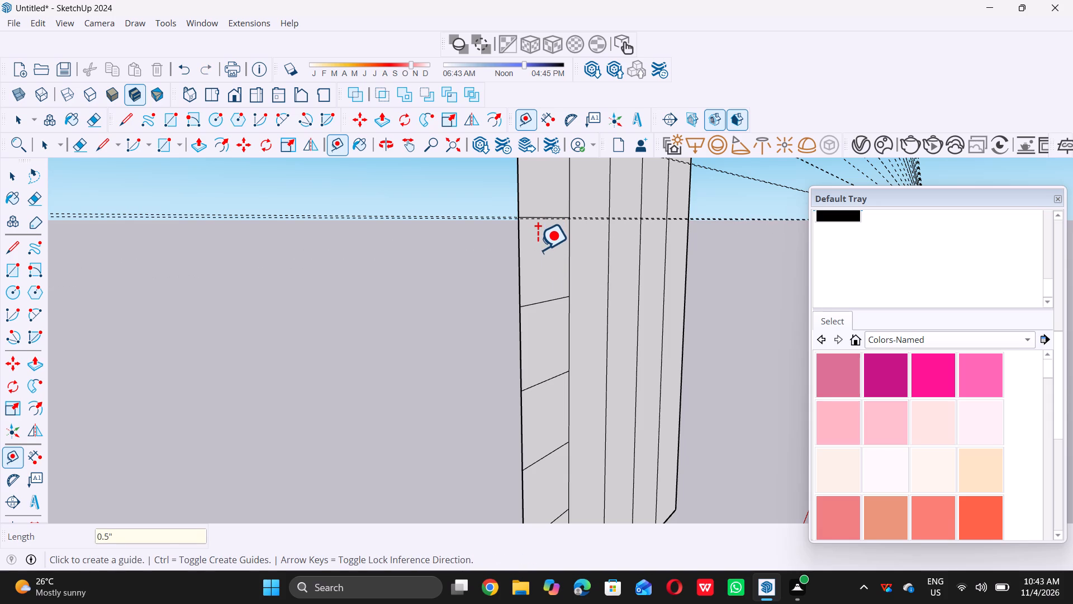
# Place a guide line 0.5" below the twentieth horizontal divider from the top of the subdivided strip.
pyautogui.click(536, 305)
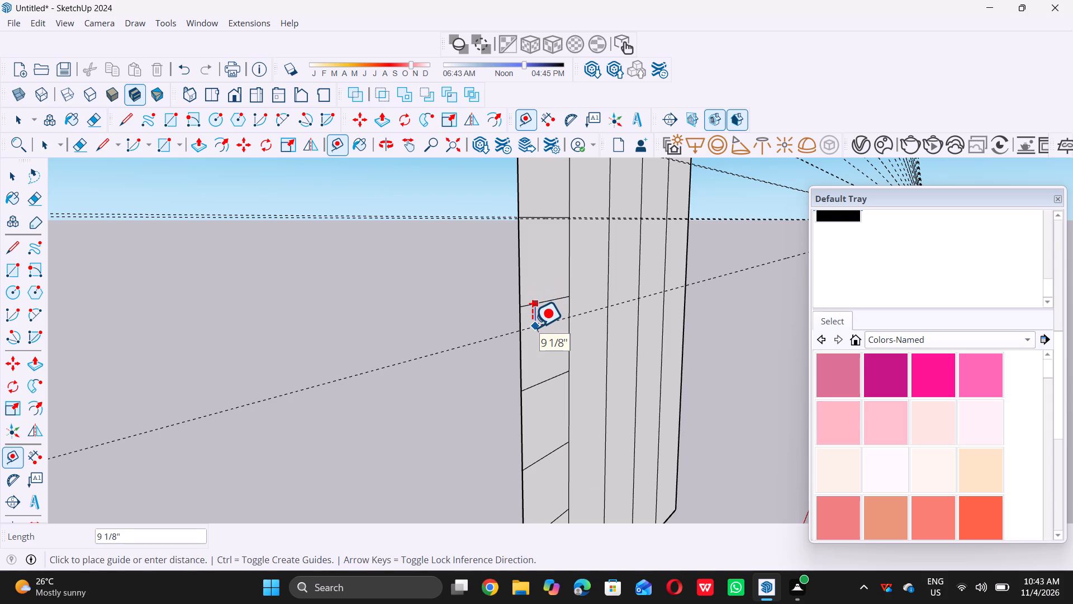
pyautogui.press('0')
pyautogui.write('.5')
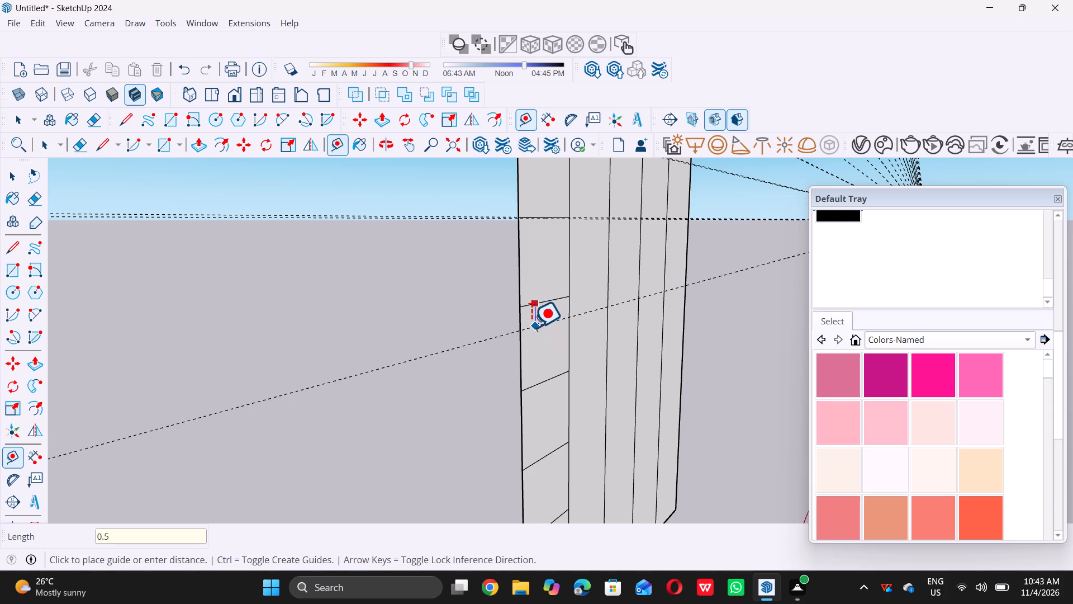
pyautogui.hotkey('shift', '"')
pyautogui.press('Return')
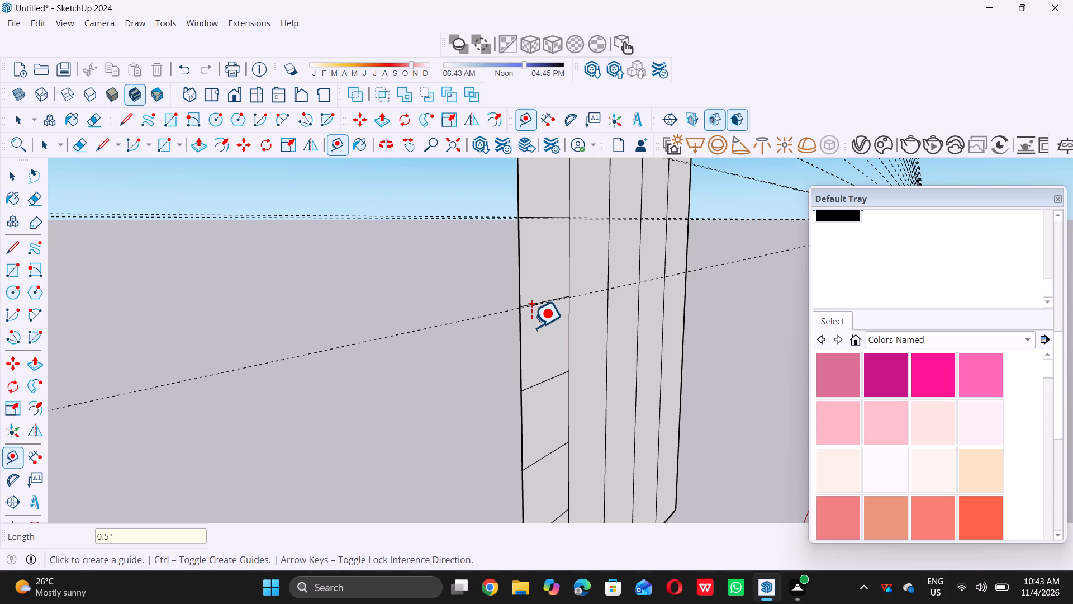
# Place one guide line directly on the twenty-first horizontal divider from the top and another 0.5" below it.
pyautogui.scroll(-16, 515, 334)
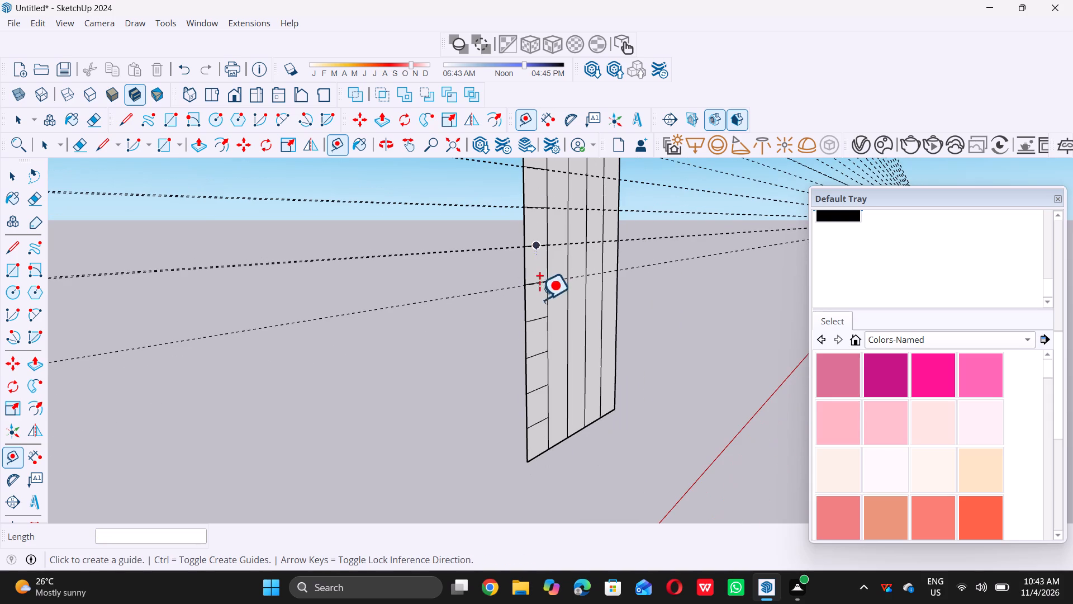
pyautogui.scroll(13, 535, 379)
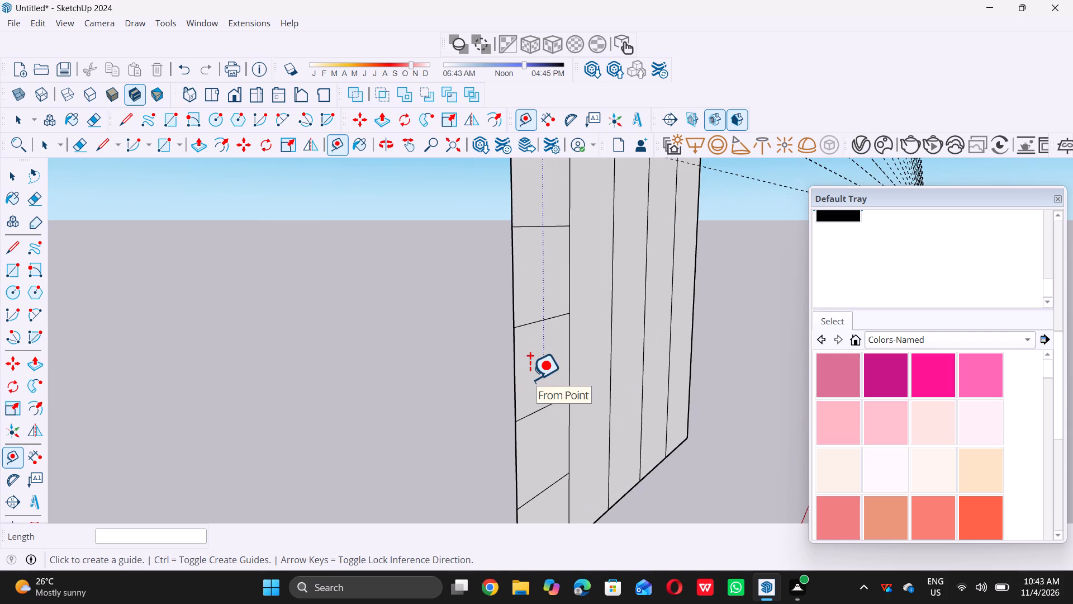
pyautogui.doubleClick(526, 229)
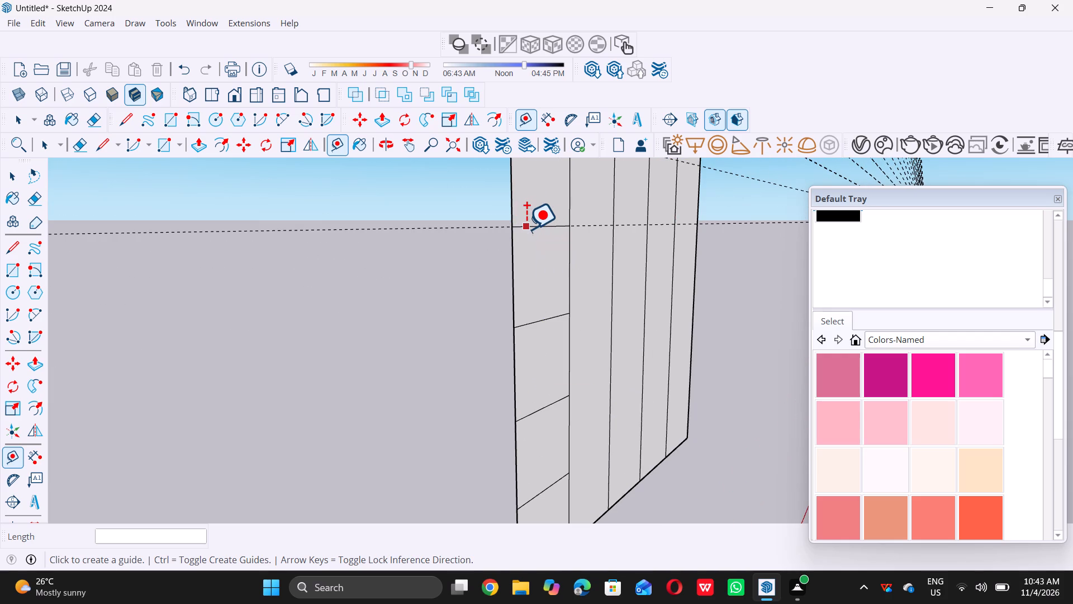
pyautogui.click(526, 229)
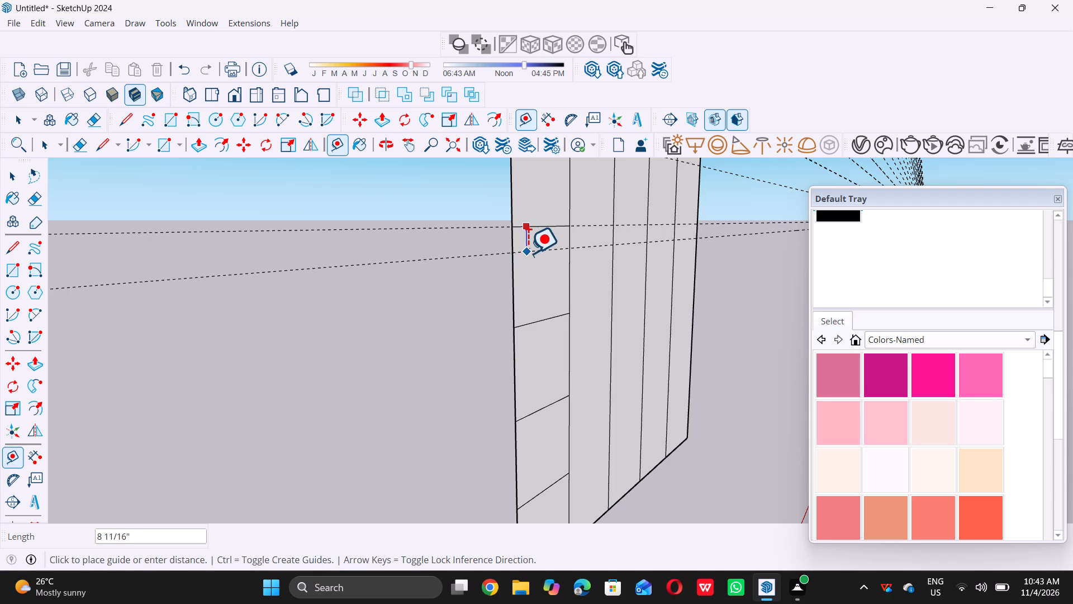
pyautogui.write('0.5')
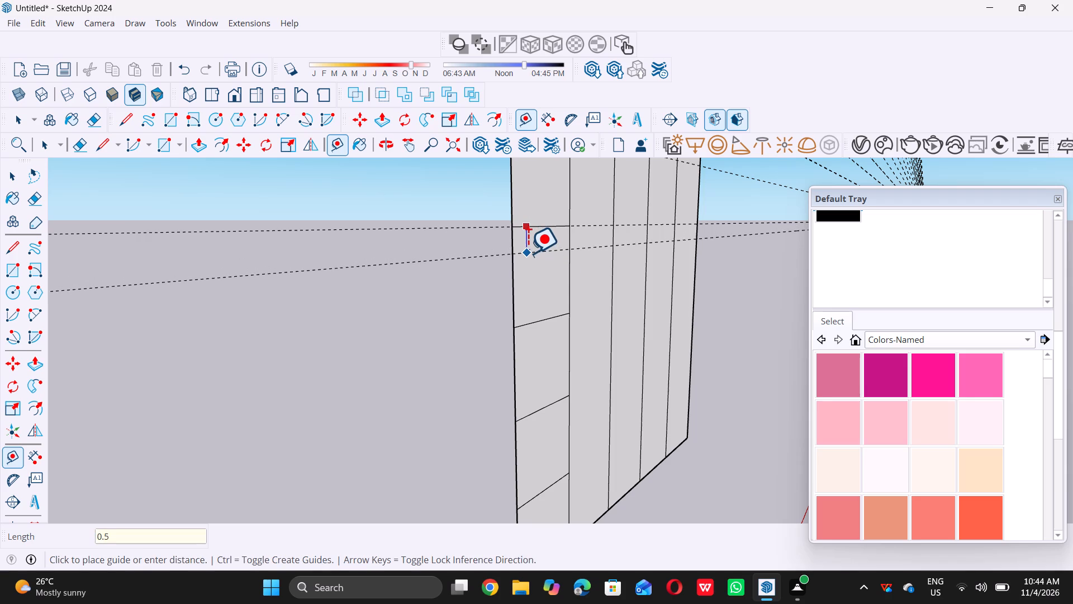
pyautogui.hotkey('shift', '"')
pyautogui.press('Return')
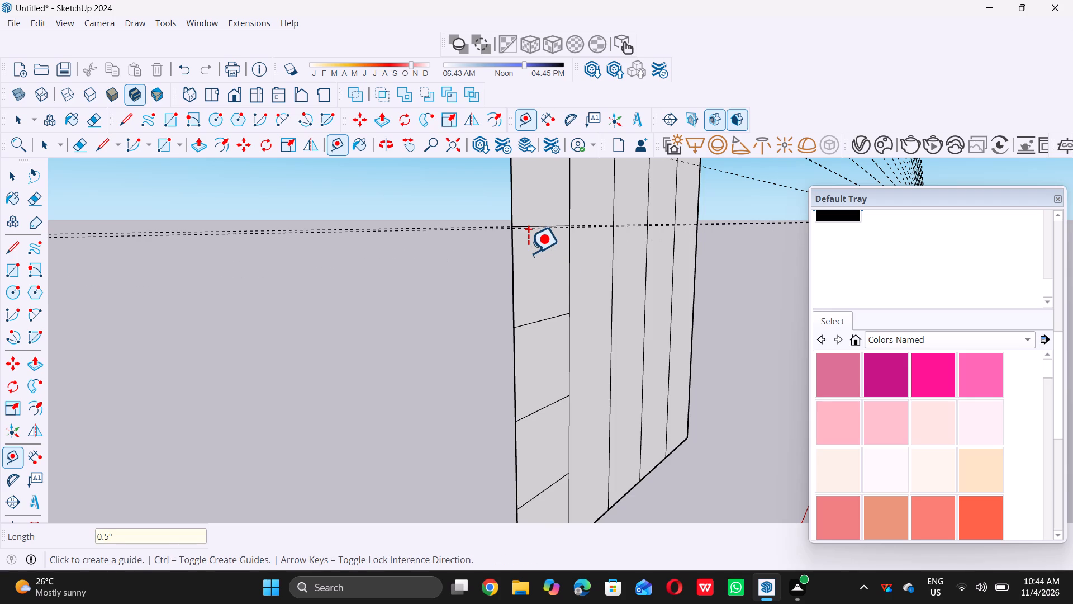
# Place a guide line 0.5" below the twenty-second horizontal divider from the top of the subdivided strip.
pyautogui.scroll(-15, 530, 252)
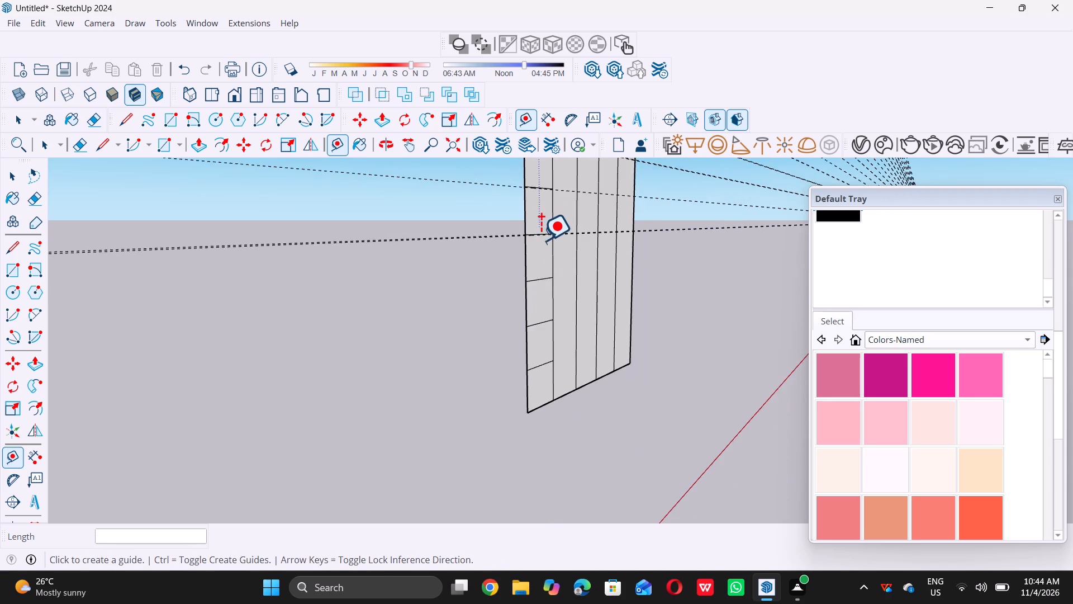
pyautogui.scroll(10, 533, 303)
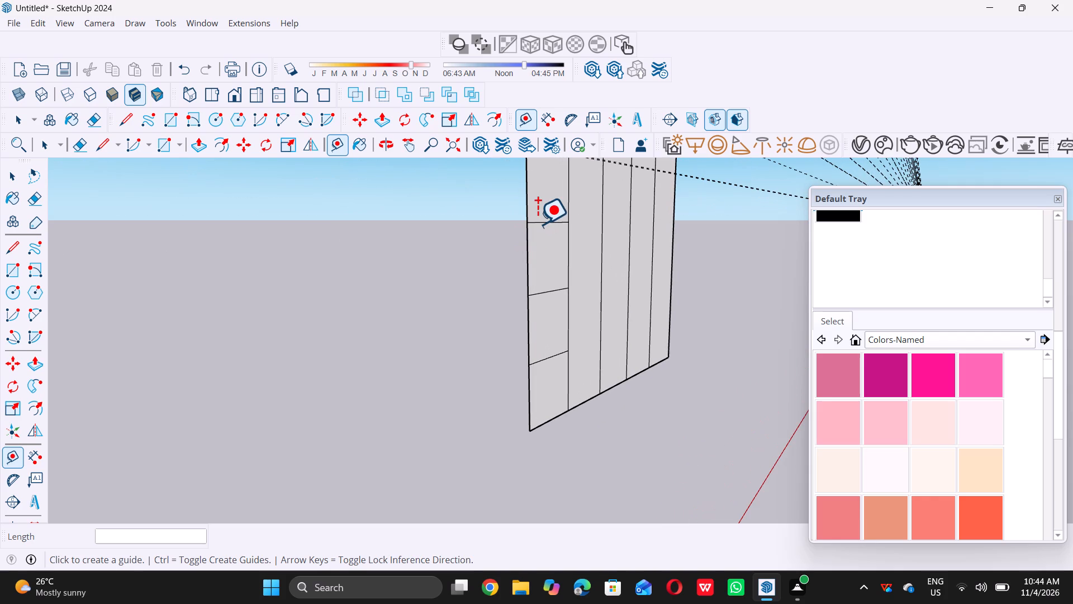
pyautogui.click(539, 223)
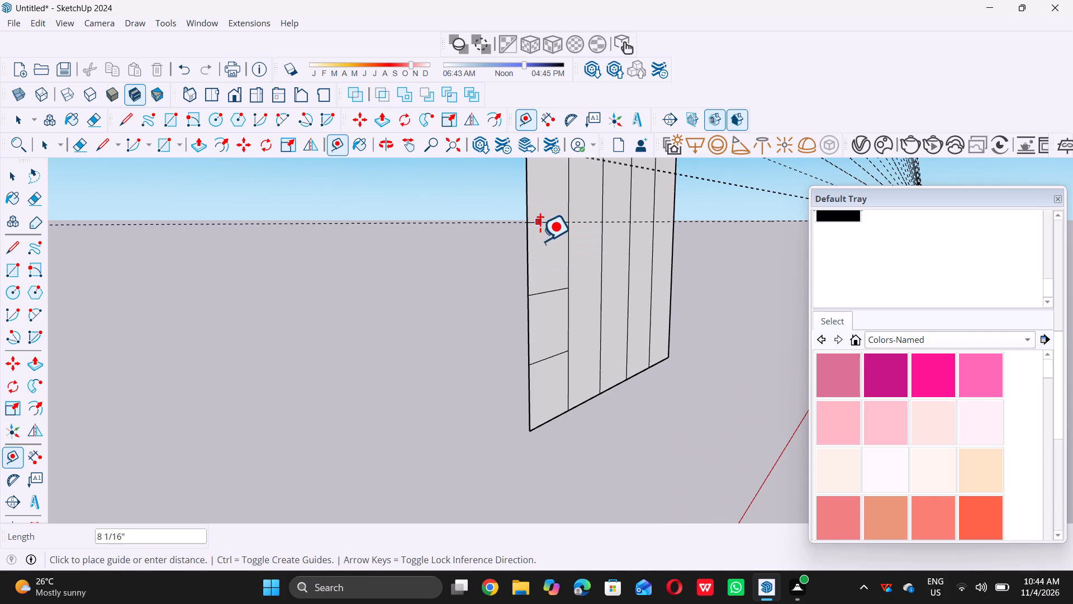
pyautogui.write('0.5')
pyautogui.hotkey('shift', '"')
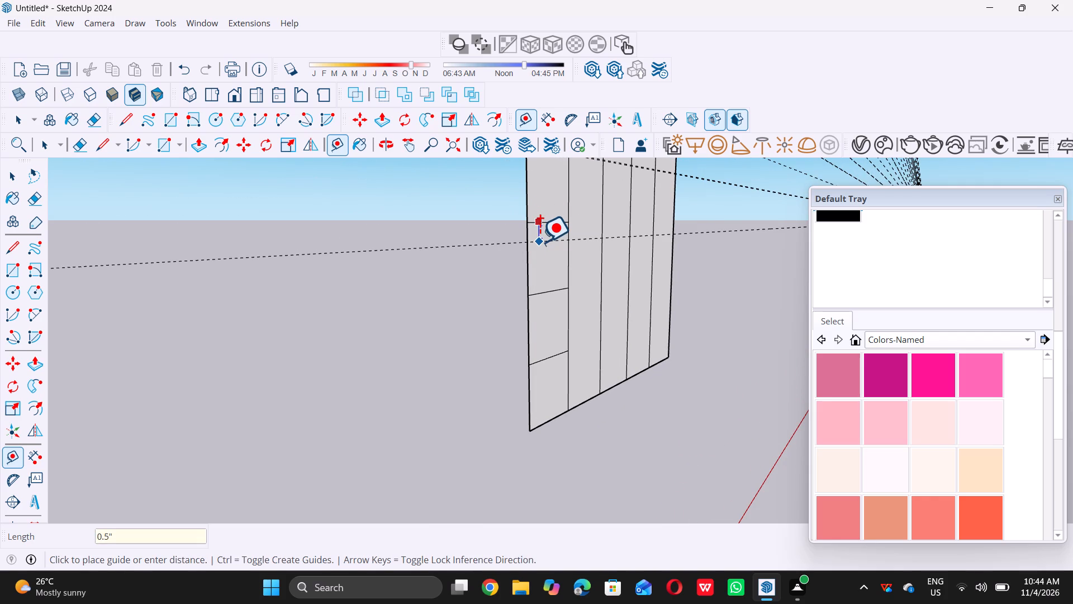
pyautogui.press('Return')
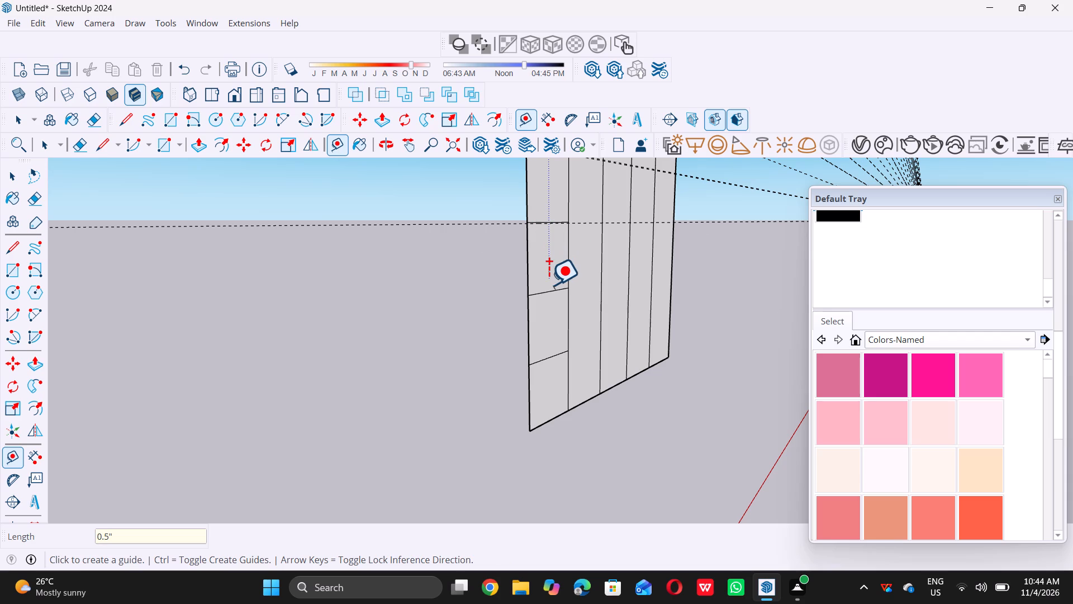
# Place a guide line 0.5" below the twenty-third horizontal divider, the second-to-last one above the panel's bottom edge.
pyautogui.click(544, 294)
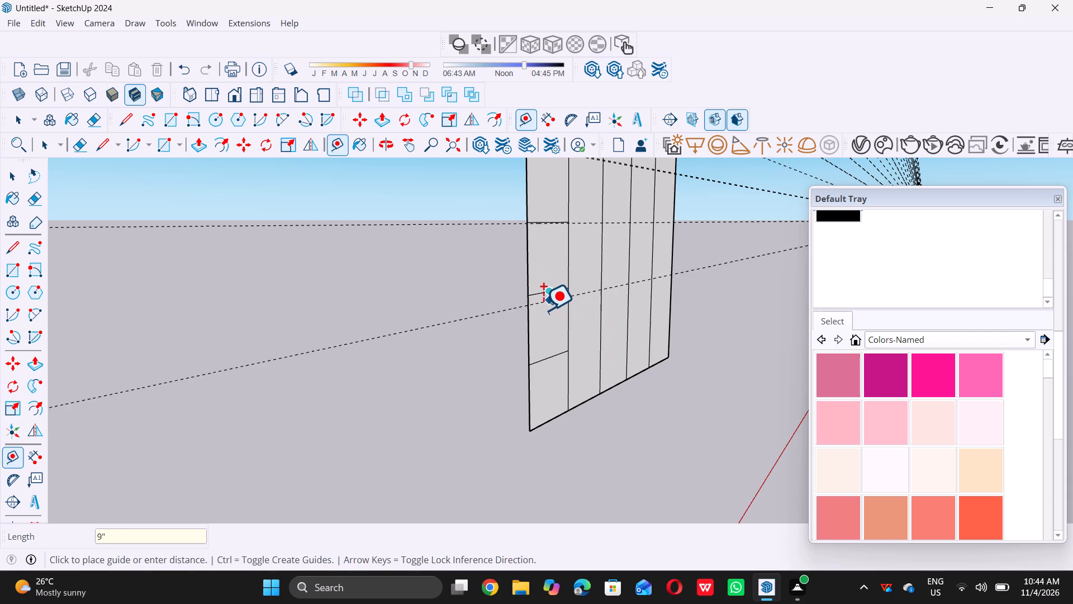
pyautogui.write('0.')
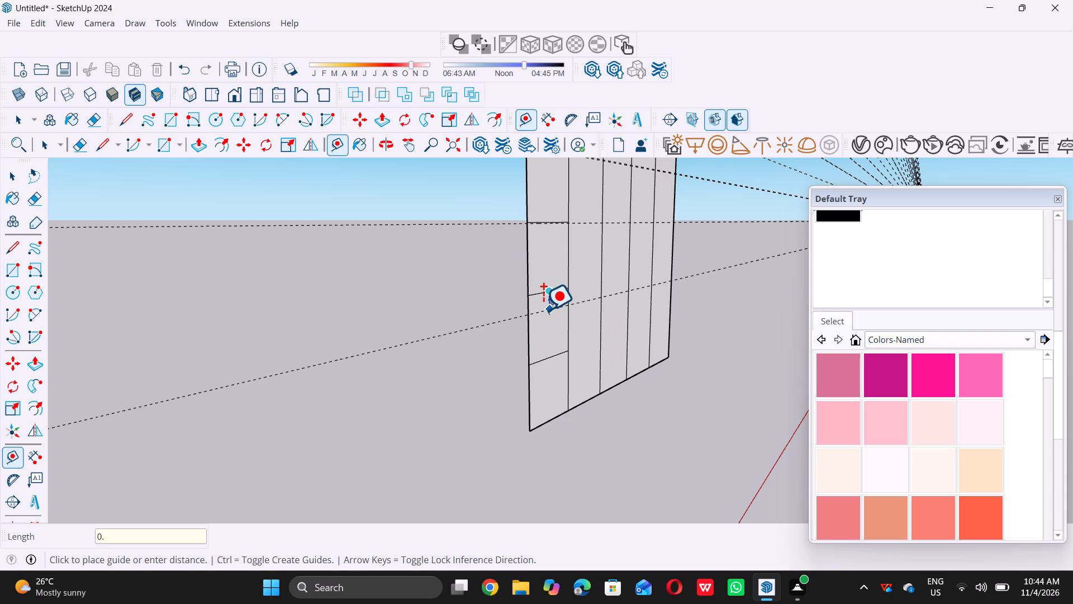
pyautogui.press('5')
pyautogui.hotkey('shift', '"')
pyautogui.press('Return')
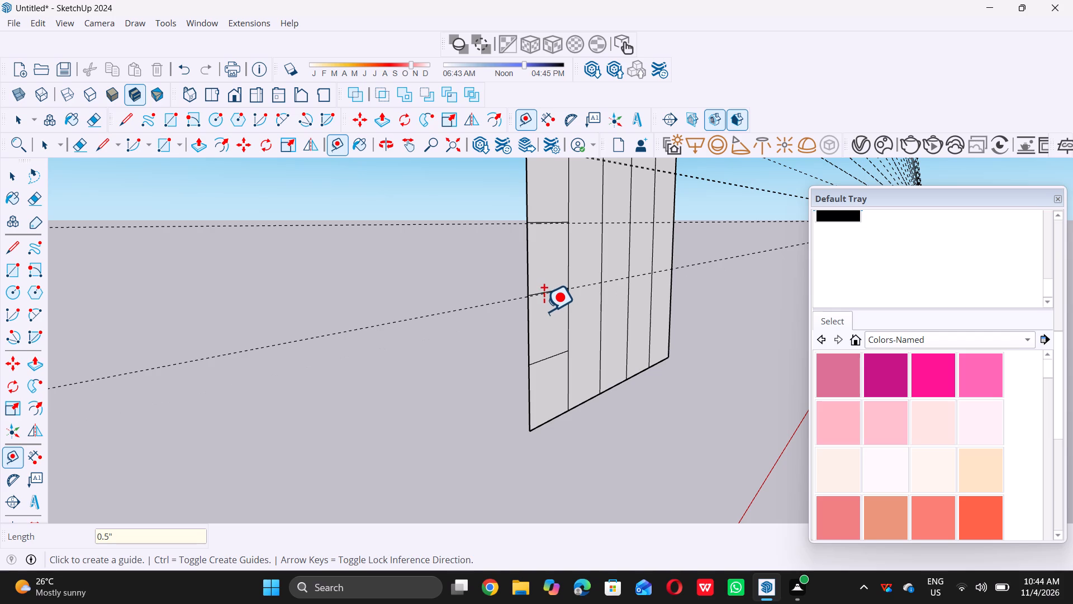
# Place a guide line 0.5" below the lowest horizontal divider of the subdivided strip and leave the Tape Measure tool.
pyautogui.click(542, 363)
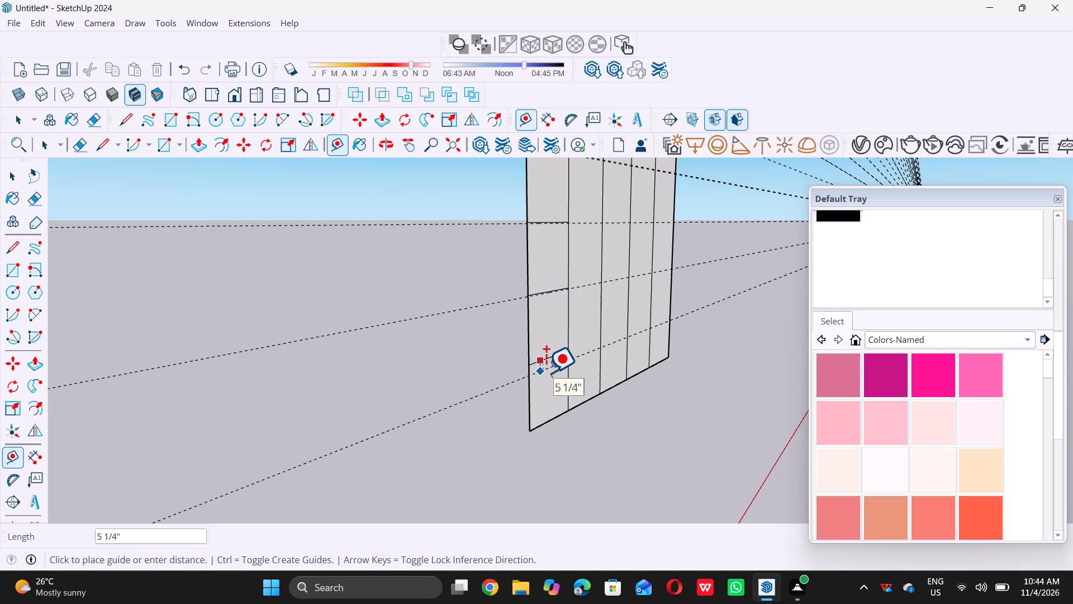
pyautogui.write('0.5')
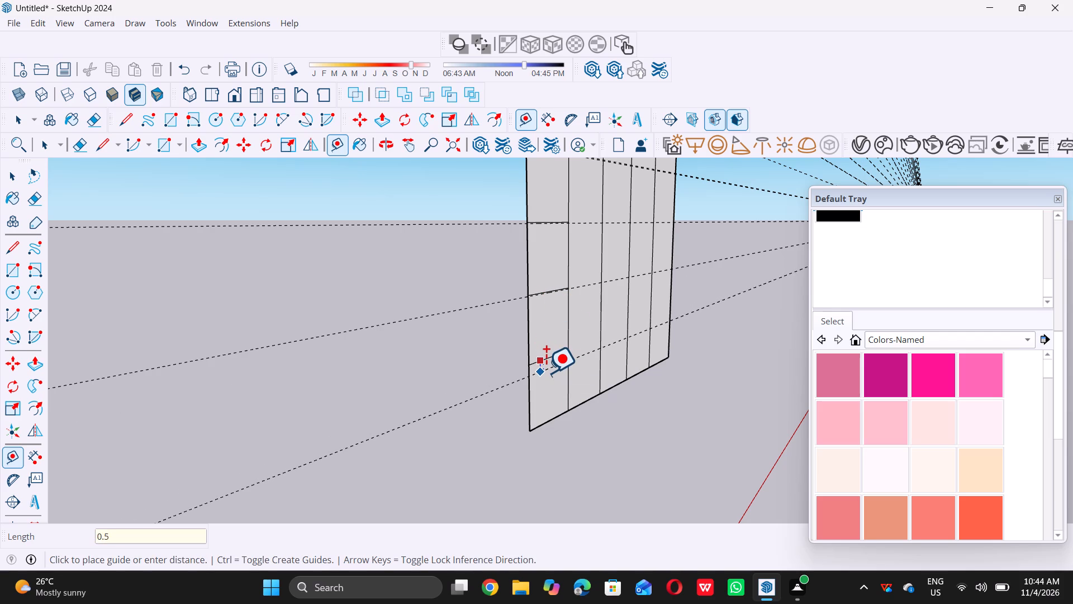
pyautogui.hotkey('shift', '"')
pyautogui.press('Return')
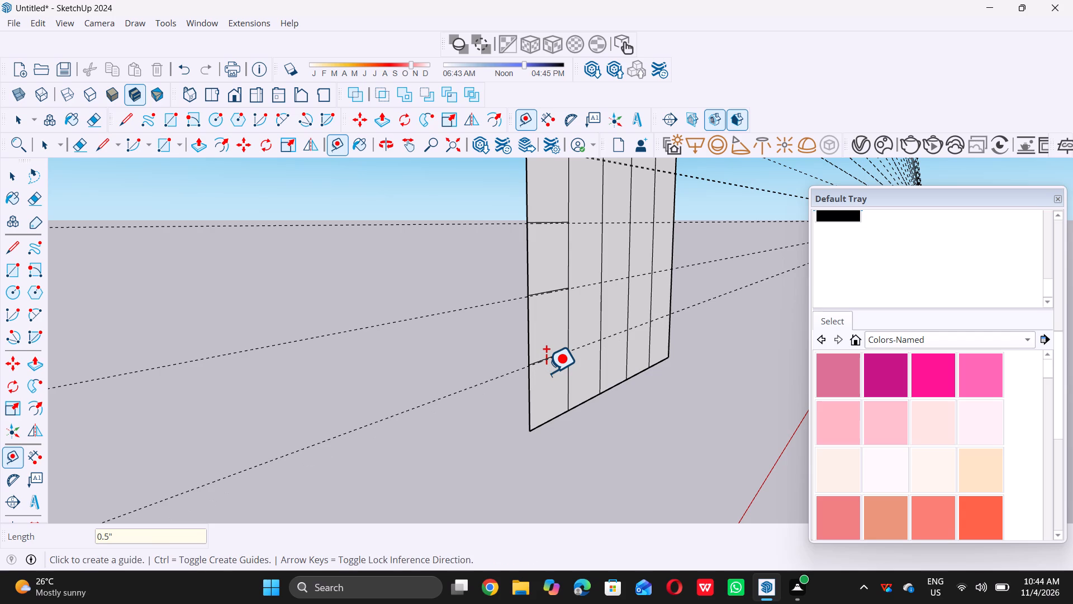
pyautogui.press('space')
# Draw a 1/2" by about 15' 3 9/16" rectangle across the panel between the topmost horizontal divider and the guide below it.
pyautogui.scroll(7, 547, 372)
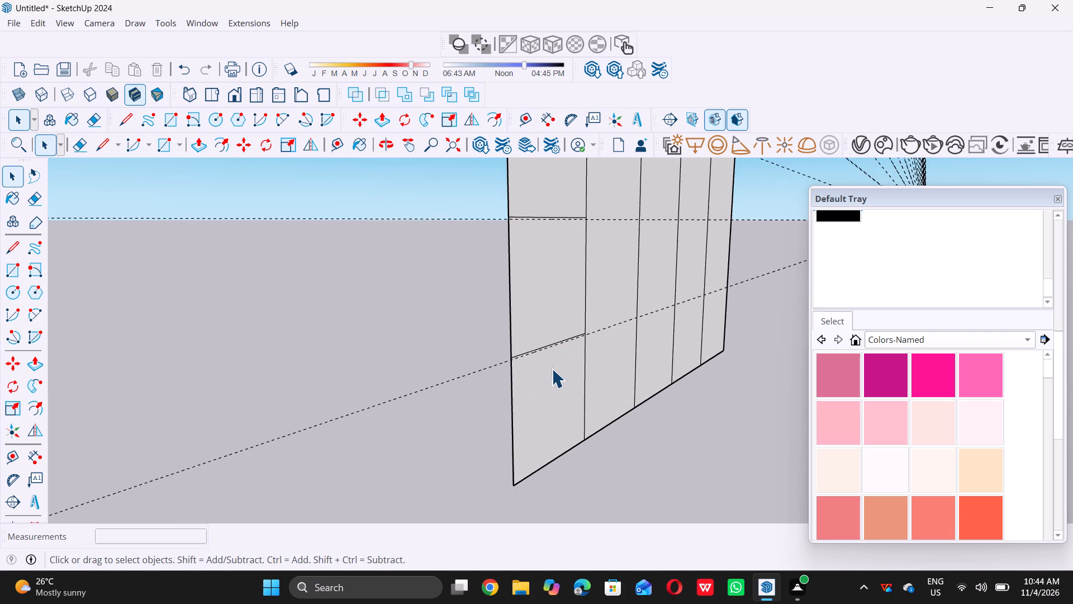
pyautogui.scroll(-20, 552, 369)
pyautogui.scroll(-14, 552, 369)
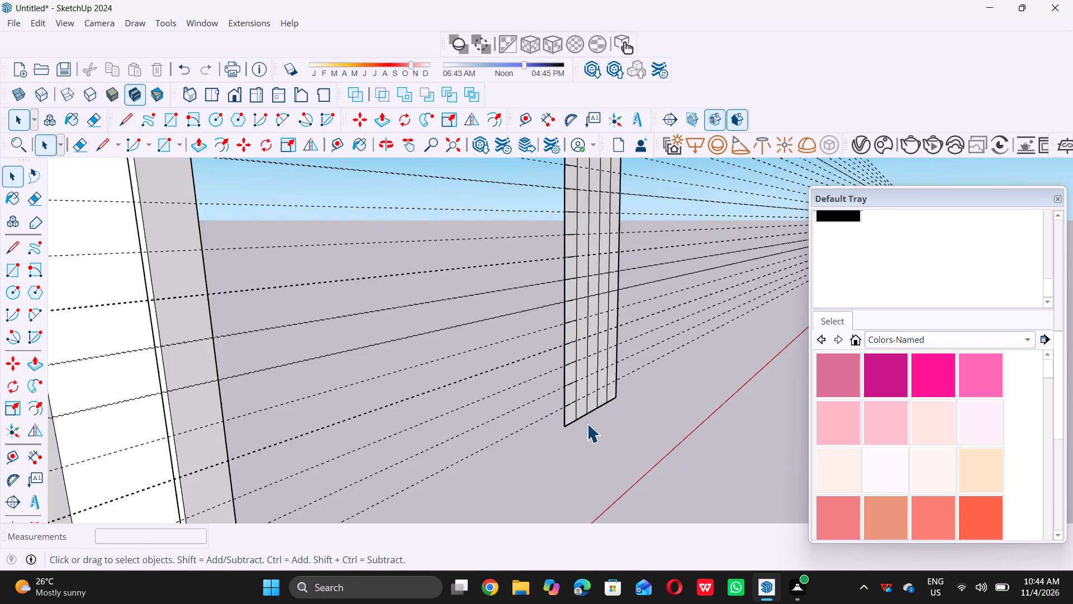
pyautogui.scroll(-13, 588, 422)
pyautogui.scroll(3, 608, 132)
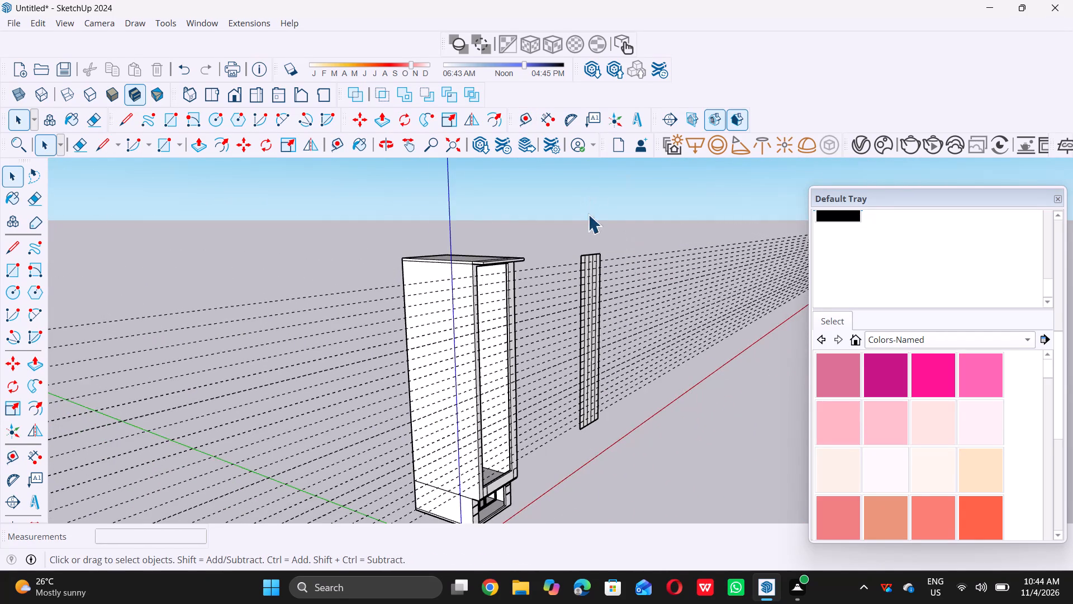
pyautogui.scroll(4, 588, 214)
pyautogui.scroll(7, 619, 275)
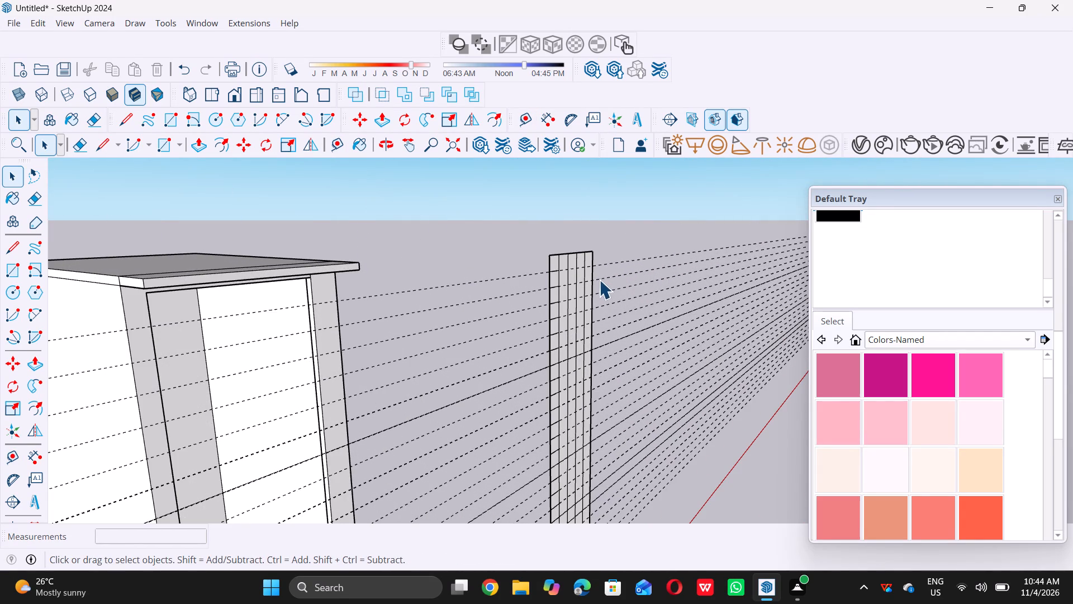
pyautogui.scroll(6, 599, 280)
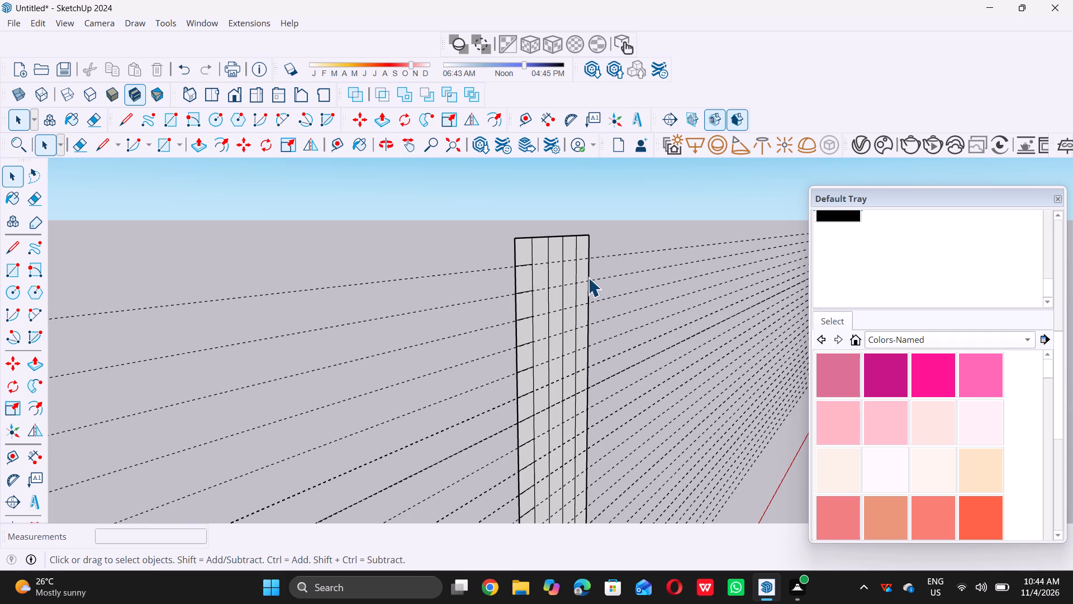
pyautogui.scroll(-9, 588, 277)
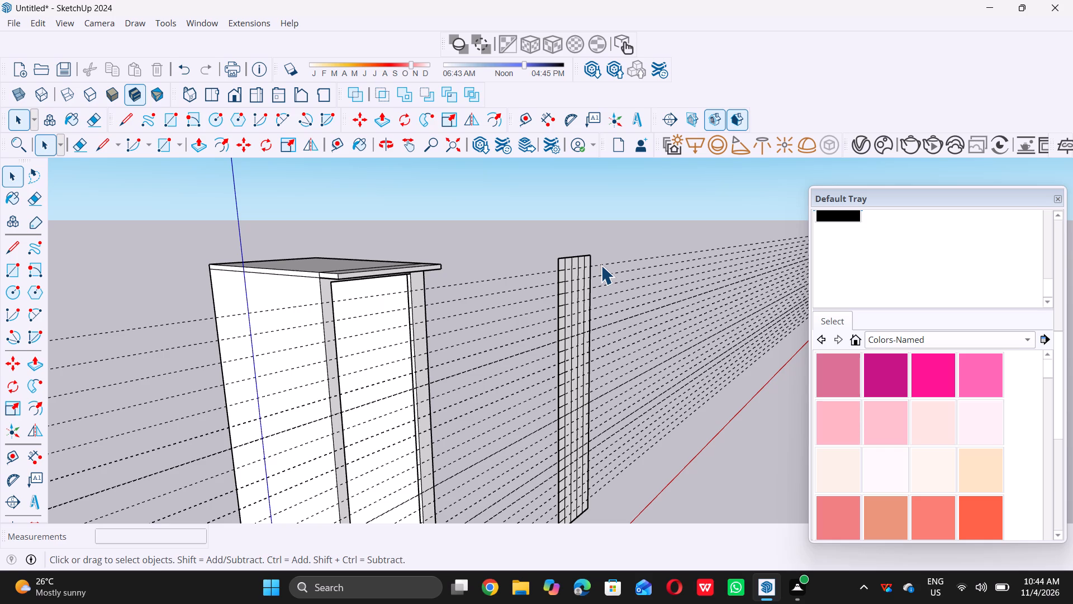
pyautogui.scroll(6, 619, 255)
pyautogui.scroll(8, 577, 278)
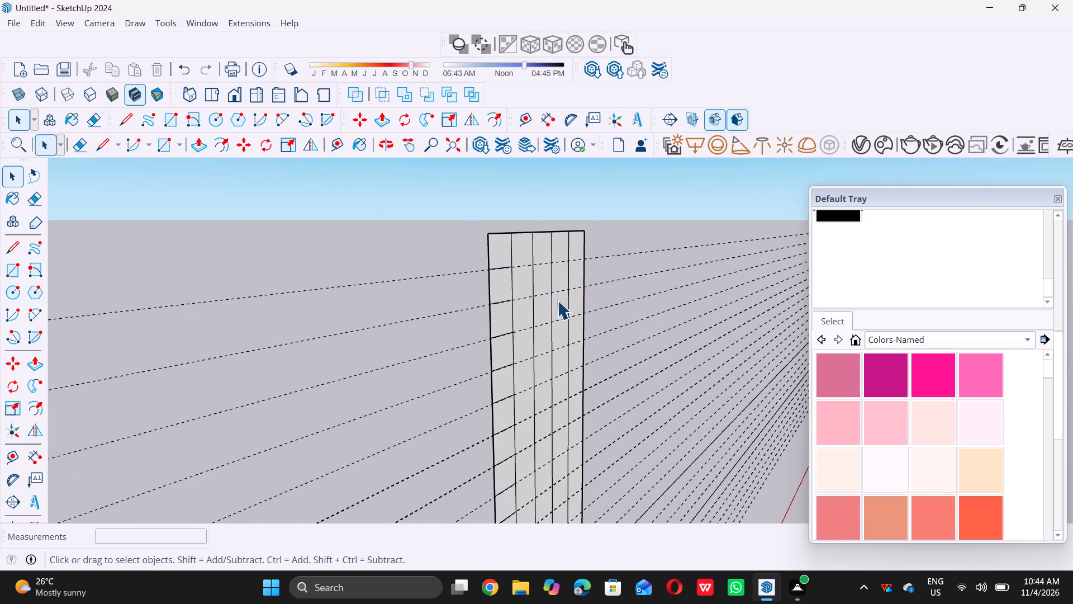
pyautogui.scroll(5, 557, 300)
pyautogui.scroll(1, 421, 234)
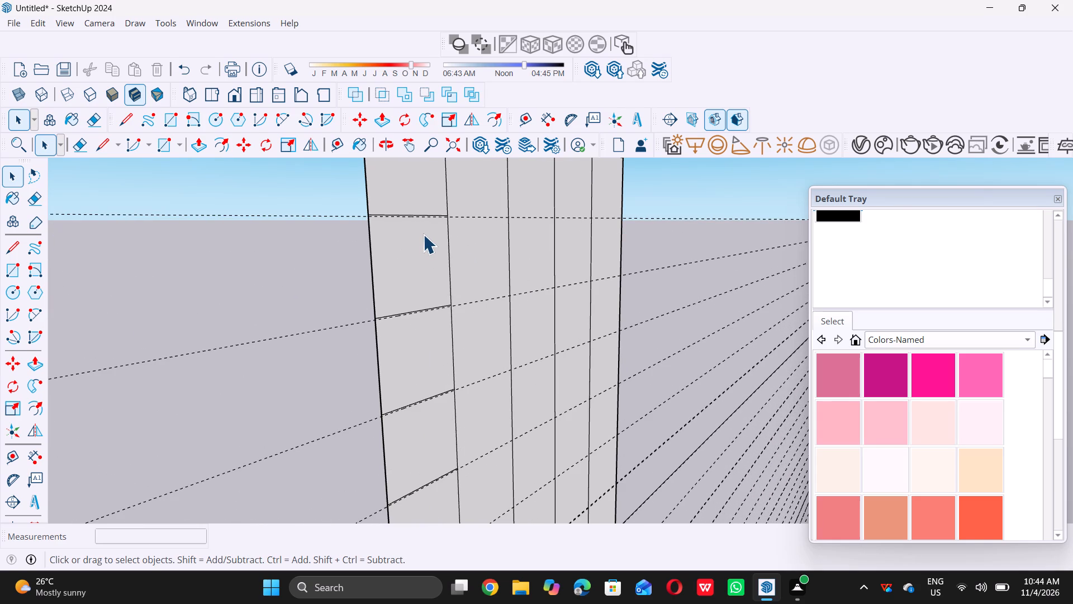
pyautogui.press('r')
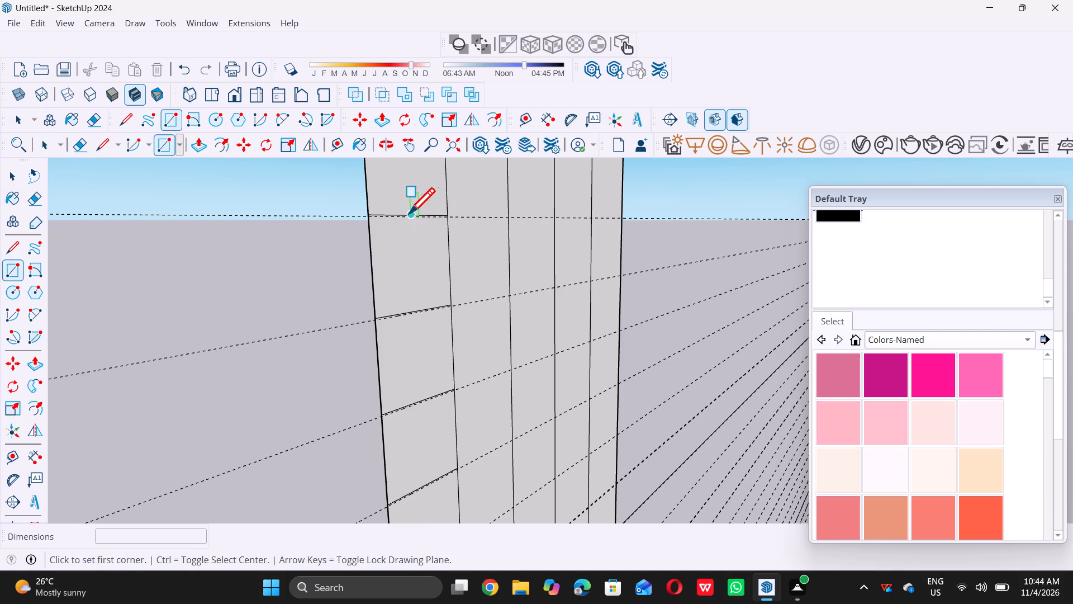
pyautogui.scroll(5, 637, 218)
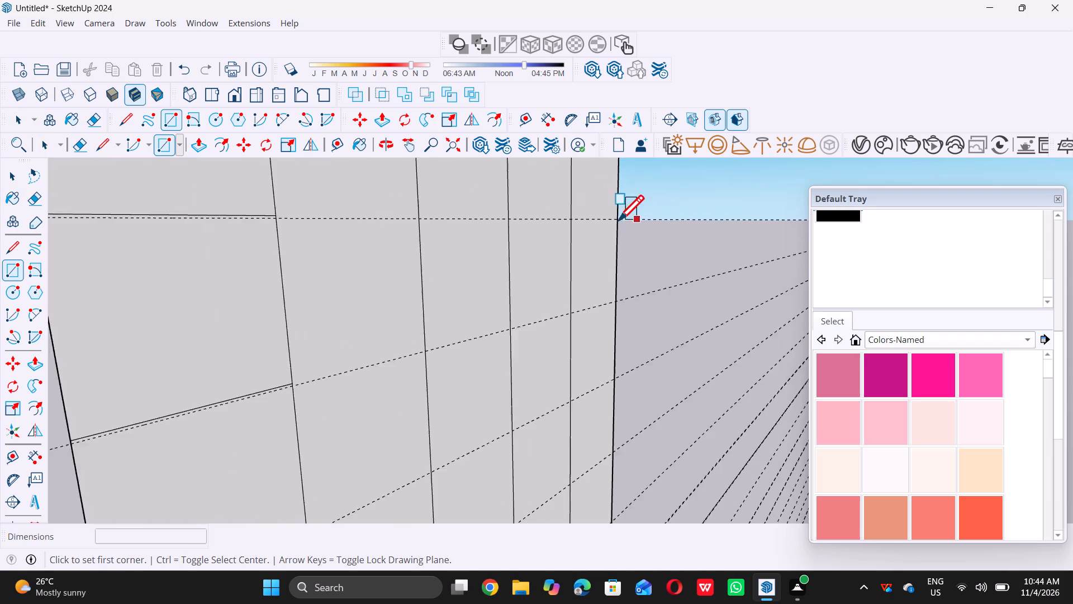
pyautogui.scroll(5, 617, 225)
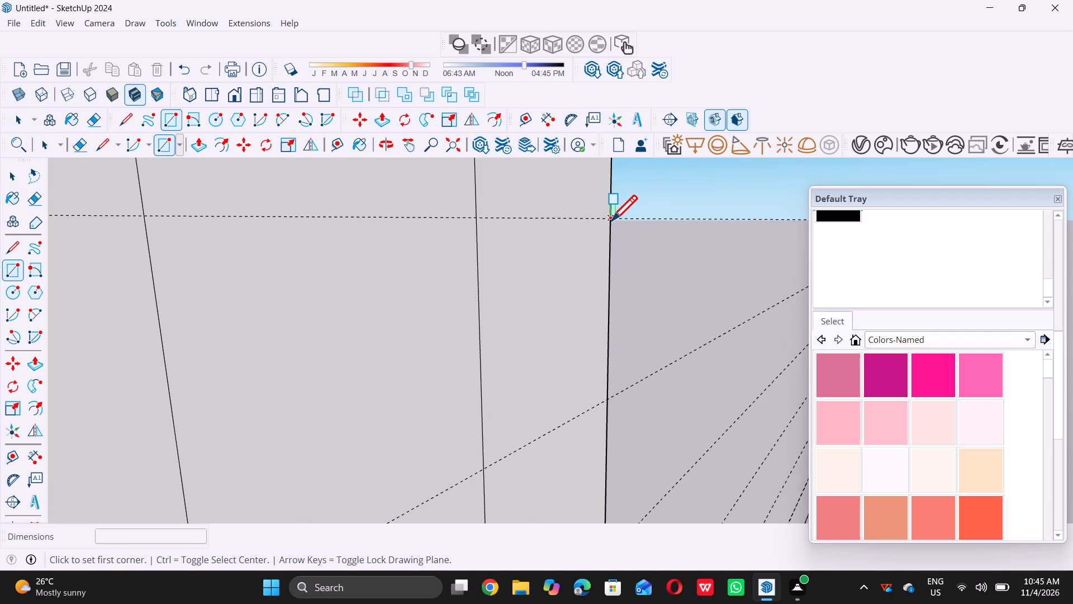
pyautogui.tripleClick(611, 219)
pyautogui.scroll(-7, 611, 219)
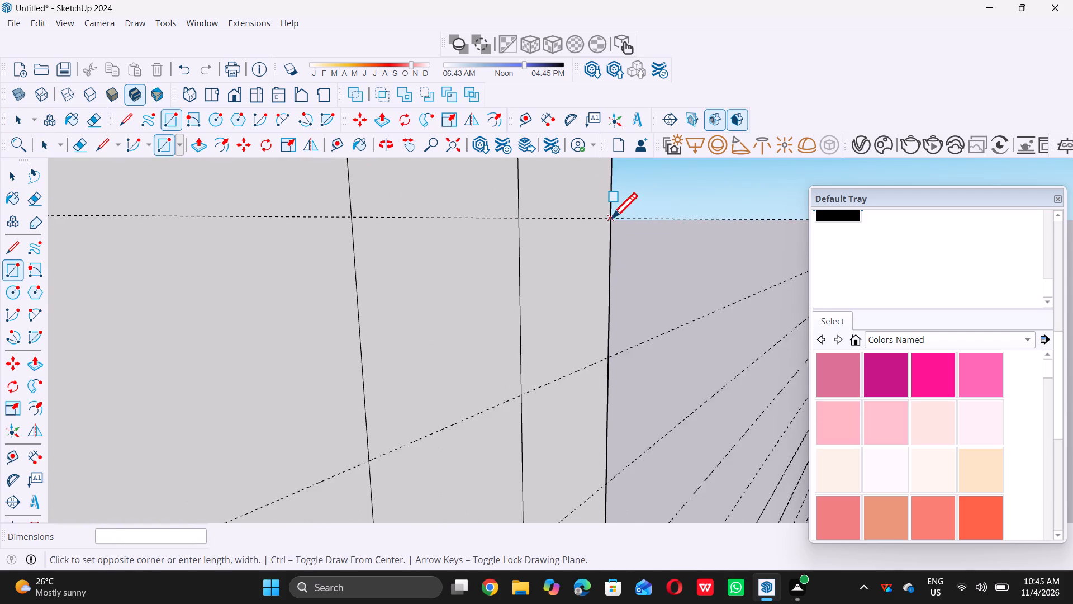
pyautogui.scroll(-12, 611, 218)
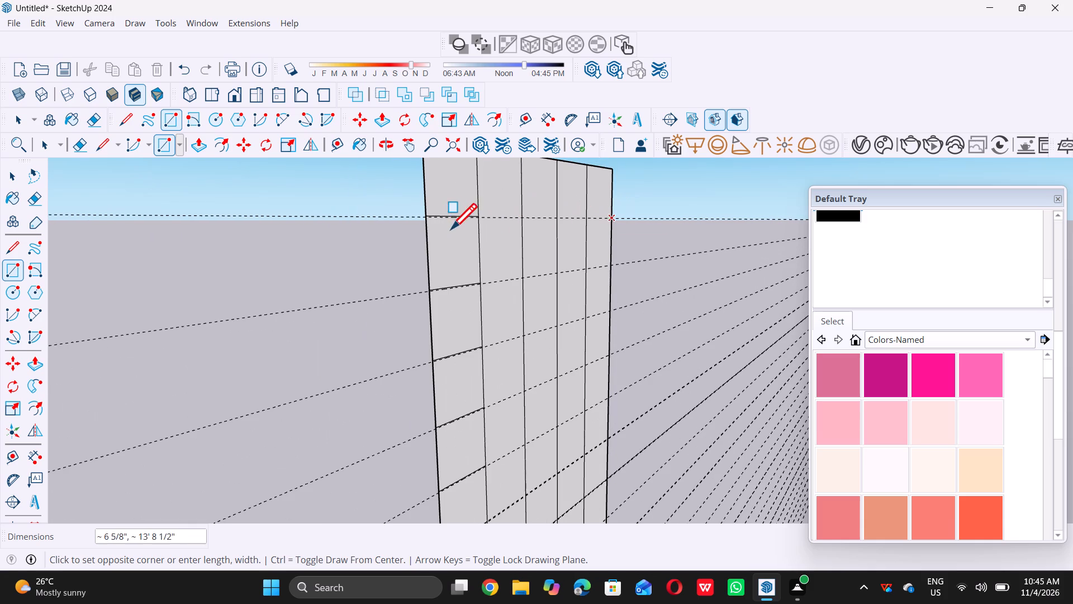
pyautogui.scroll(12, 444, 223)
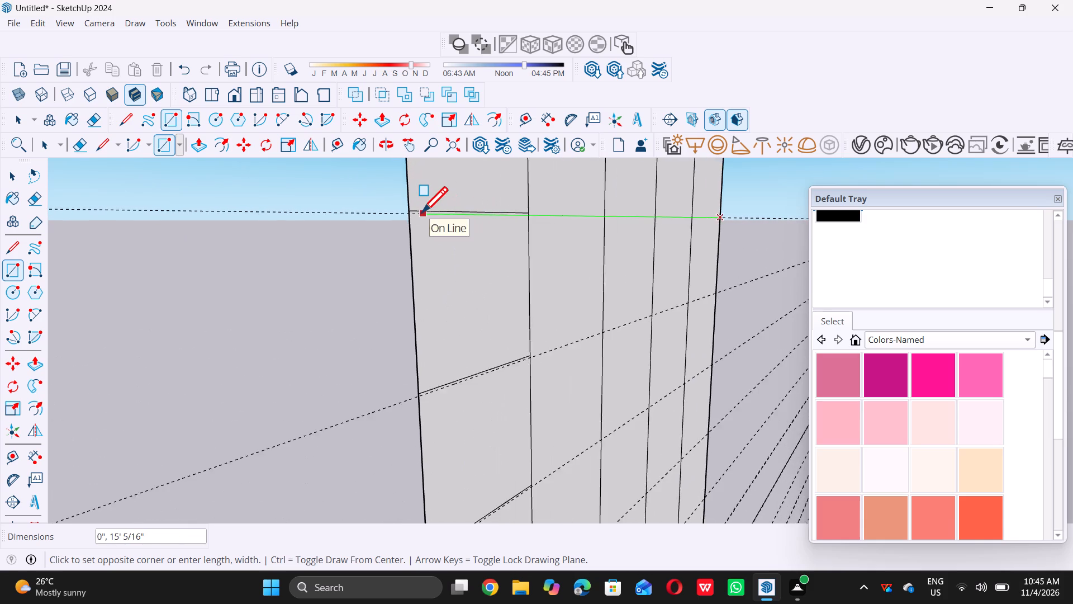
pyautogui.scroll(7, 422, 212)
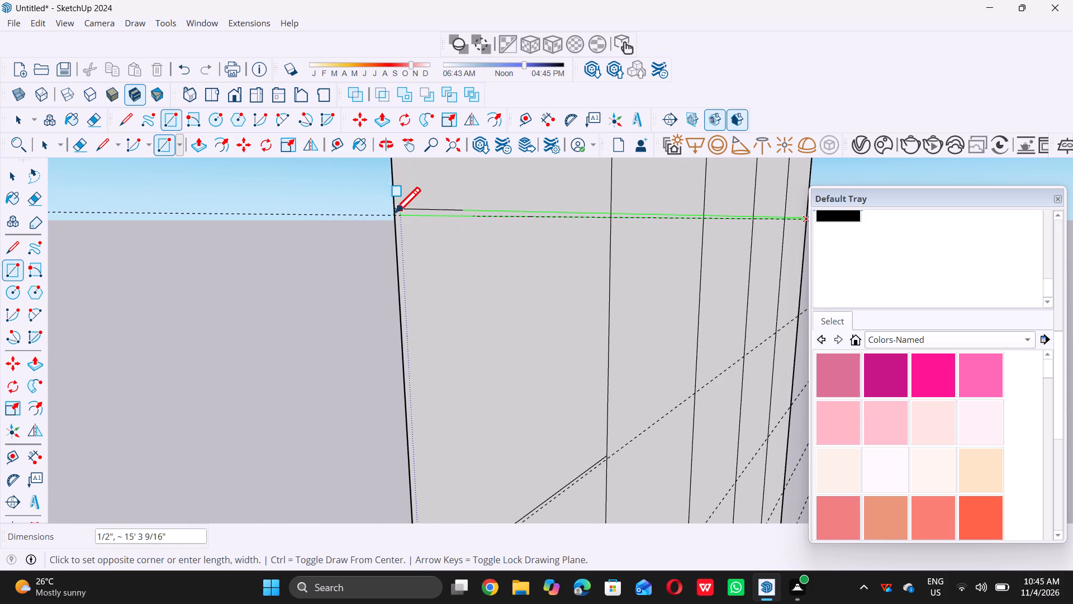
pyautogui.click(395, 207)
# Draw a 1/2" by about 15' 3 9/16" rectangle across the panel between the second horizontal divider from the top and its guide.
pyautogui.scroll(-4, 393, 210)
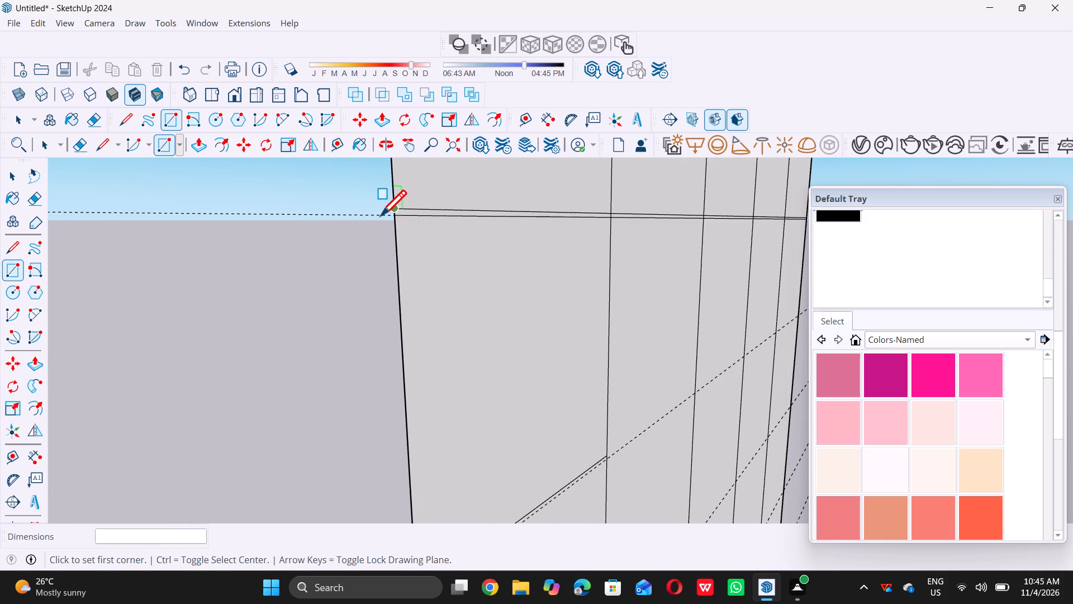
pyautogui.scroll(-16, 381, 215)
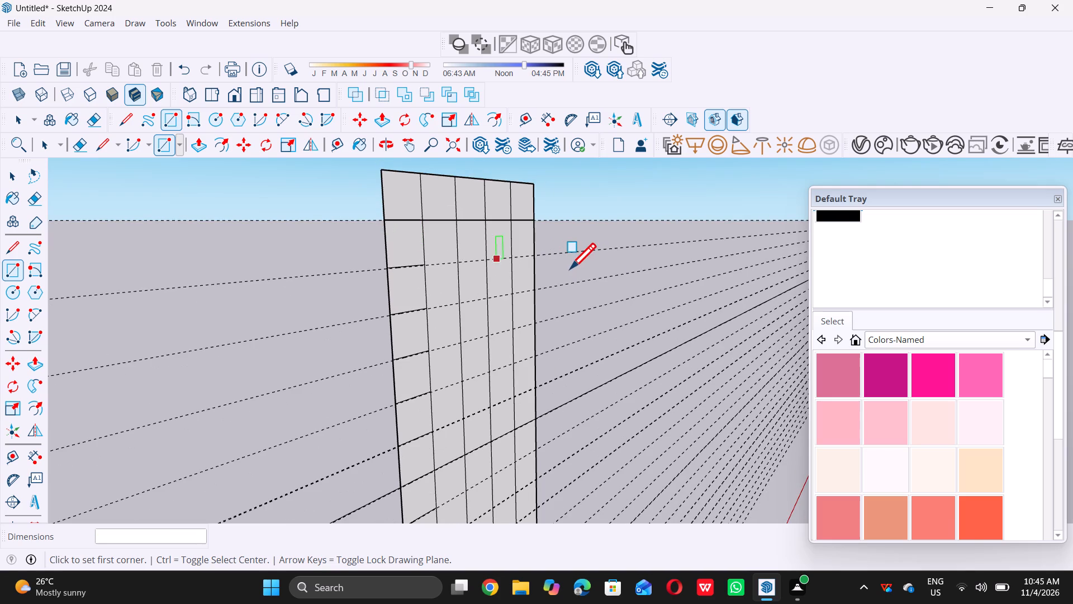
pyautogui.scroll(5, 568, 267)
pyautogui.scroll(6, 521, 245)
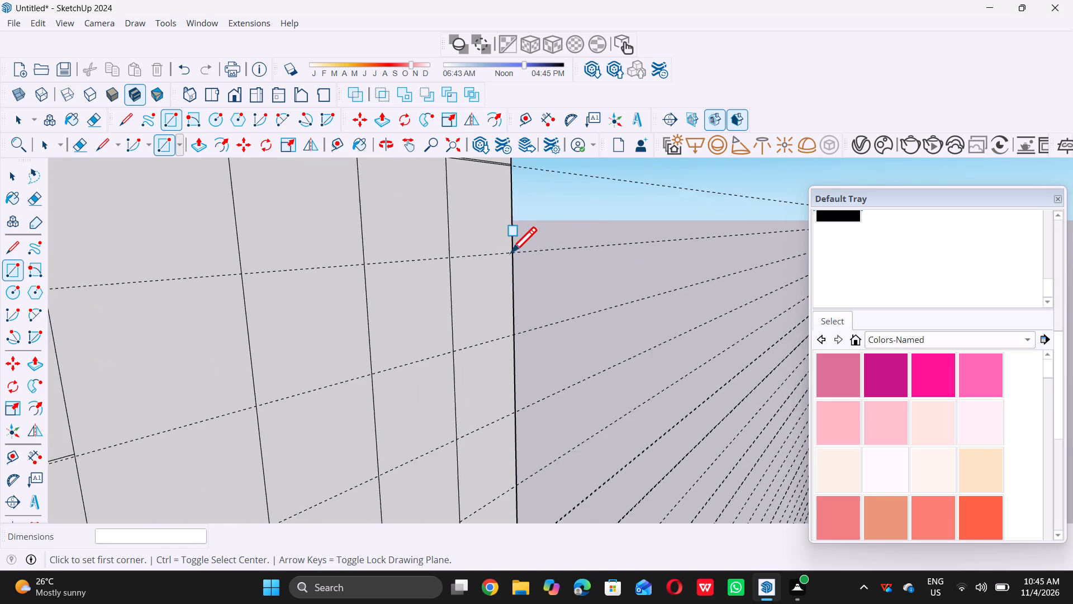
pyautogui.scroll(1, 508, 256)
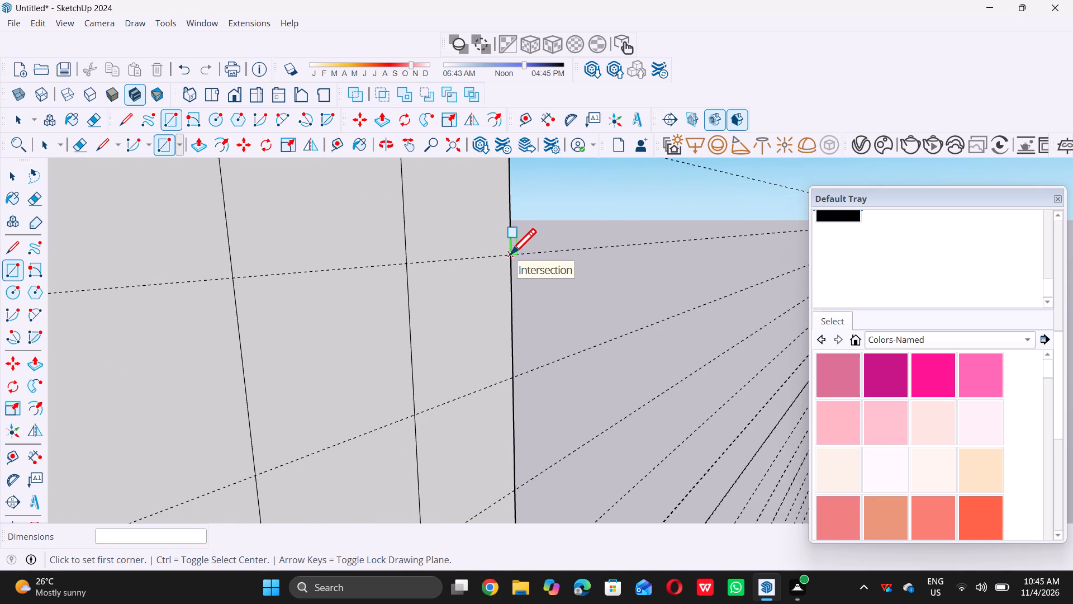
pyautogui.click(510, 254)
pyautogui.scroll(-20, 510, 254)
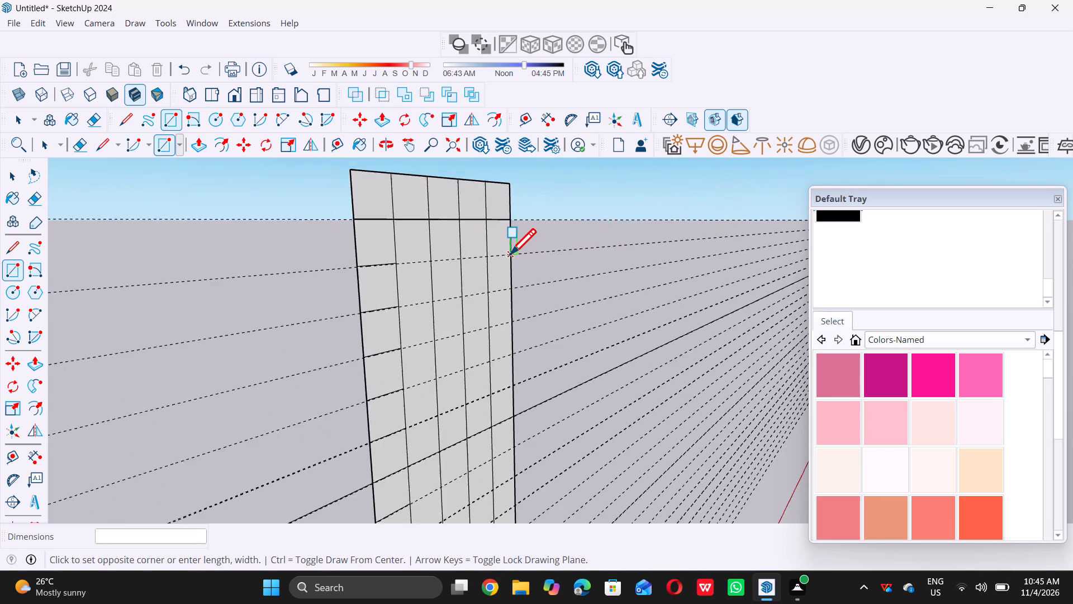
pyautogui.scroll(9, 416, 264)
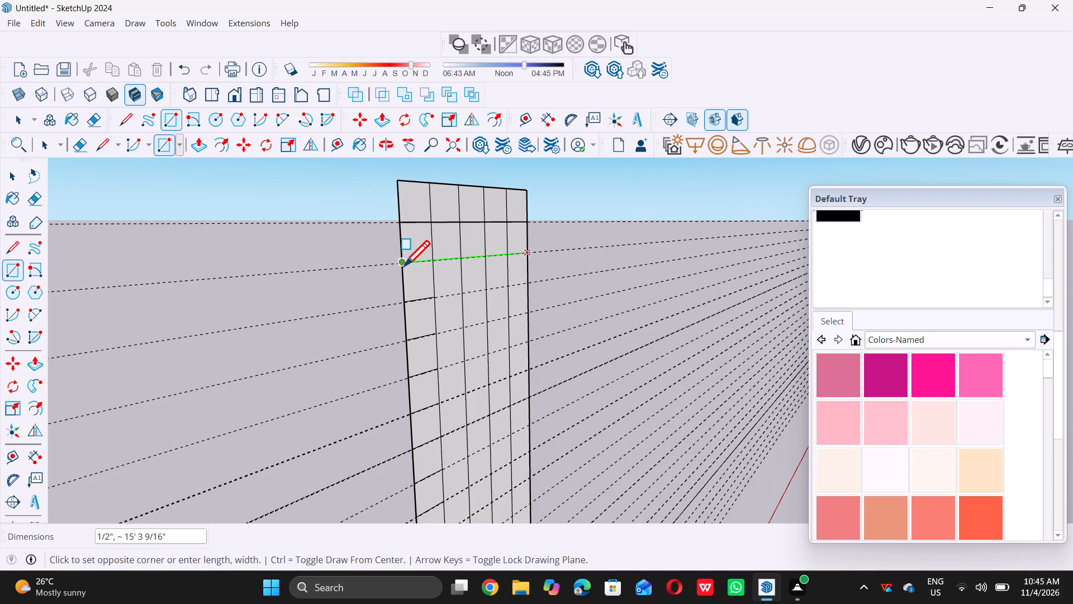
pyautogui.scroll(16, 404, 266)
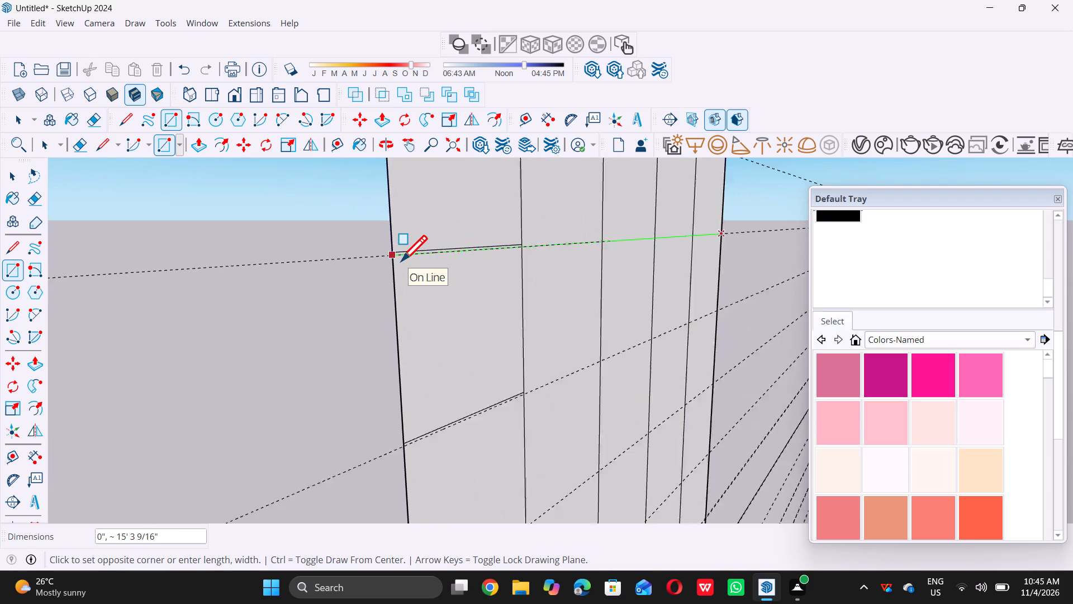
pyautogui.scroll(8, 396, 249)
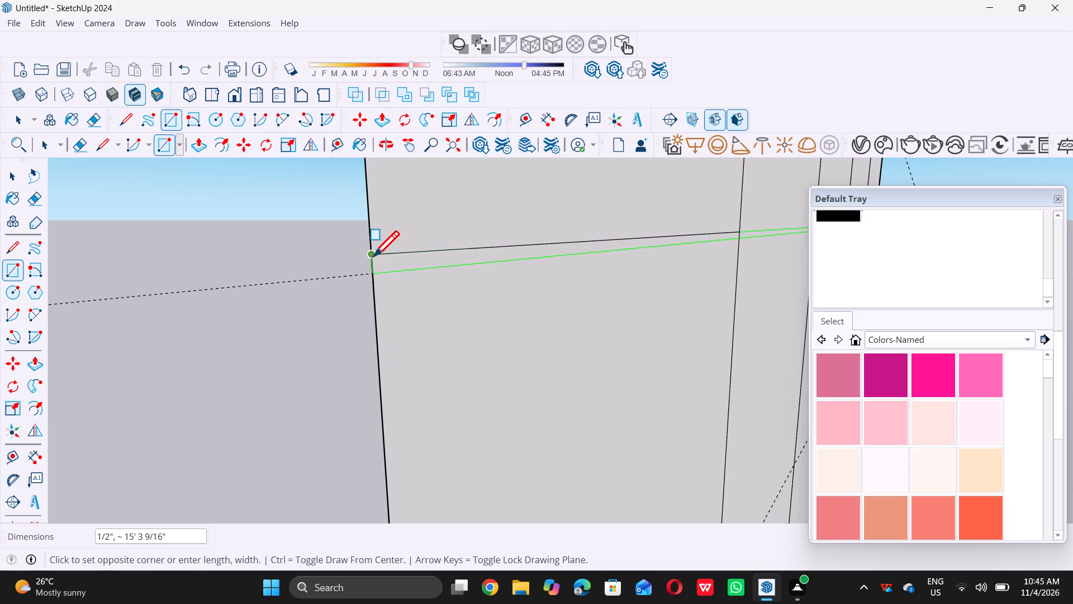
pyautogui.click(373, 256)
pyautogui.press('space')
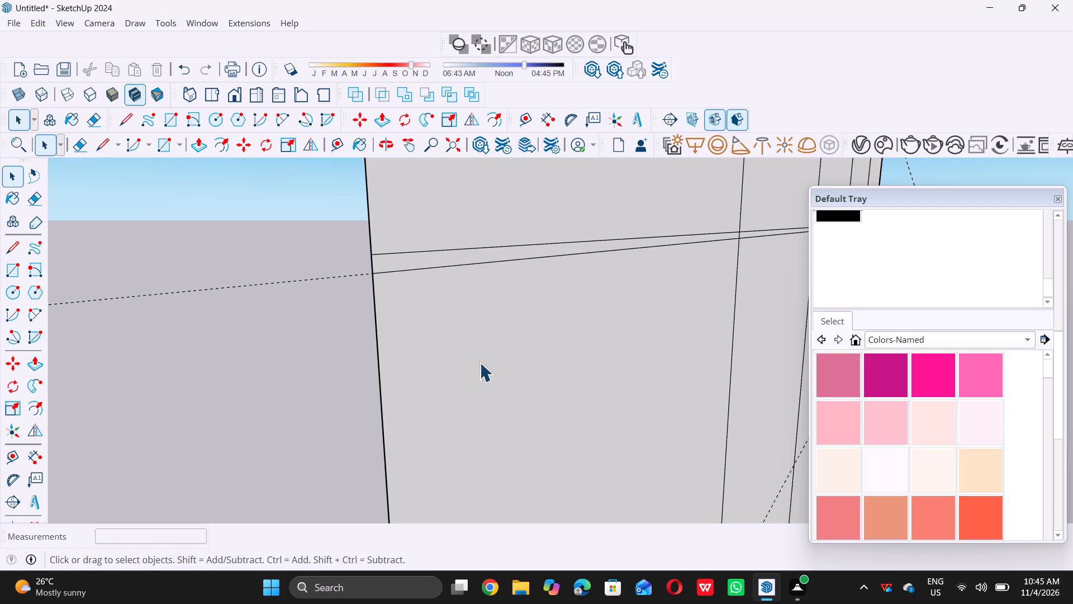
# Draw a 1/2" by about 15' 3 1/2" rectangle across the panel between the third horizontal divider from the top and its guide.
pyautogui.scroll(-17, 467, 369)
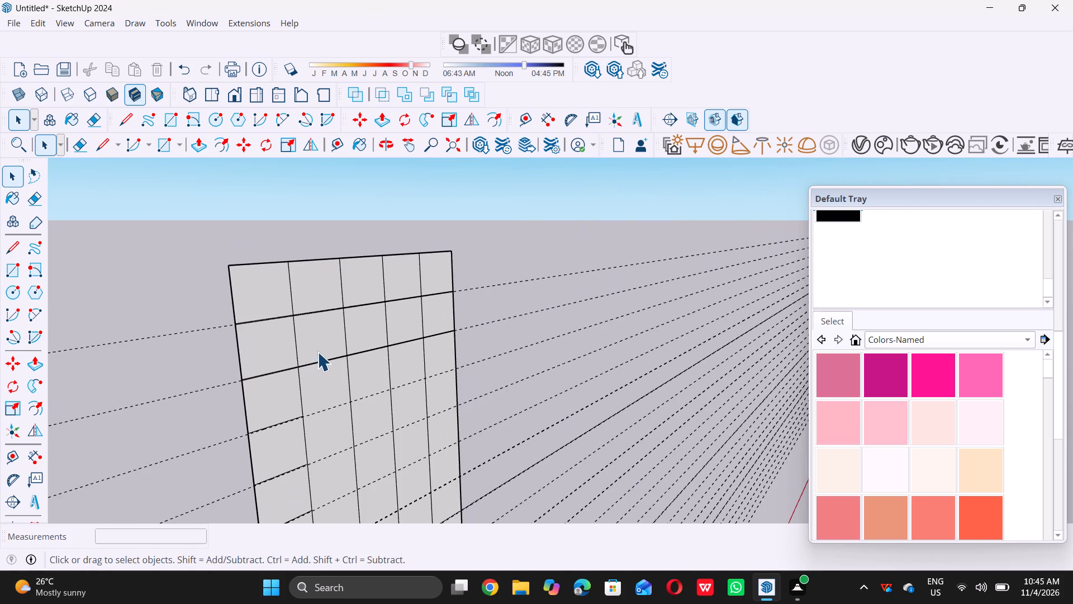
pyautogui.scroll(1, 302, 410)
pyautogui.scroll(-11, 283, 354)
pyautogui.scroll(7, 278, 375)
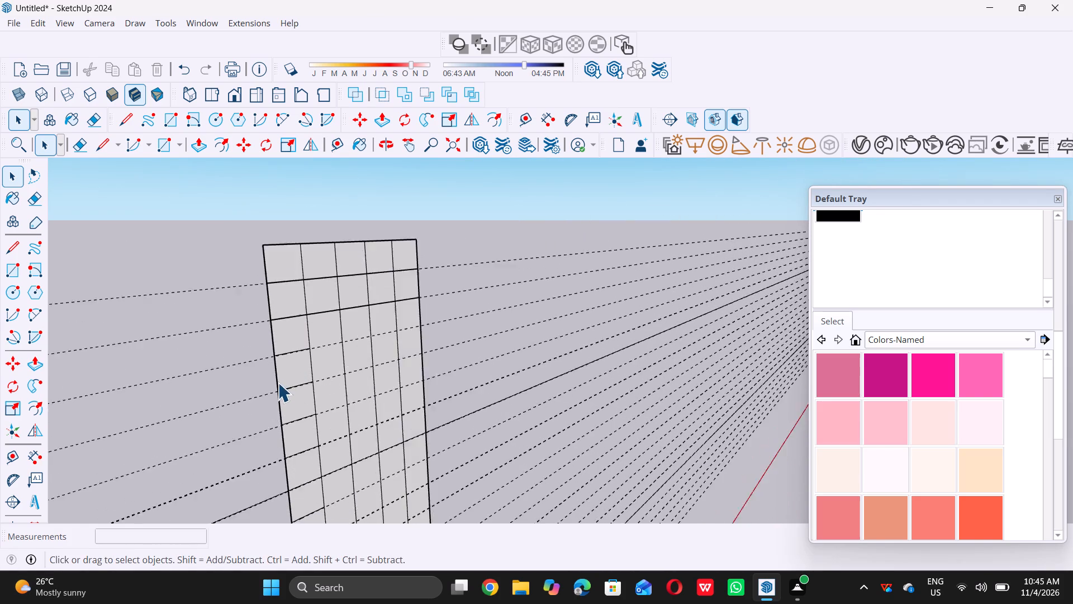
pyautogui.scroll(3, 280, 383)
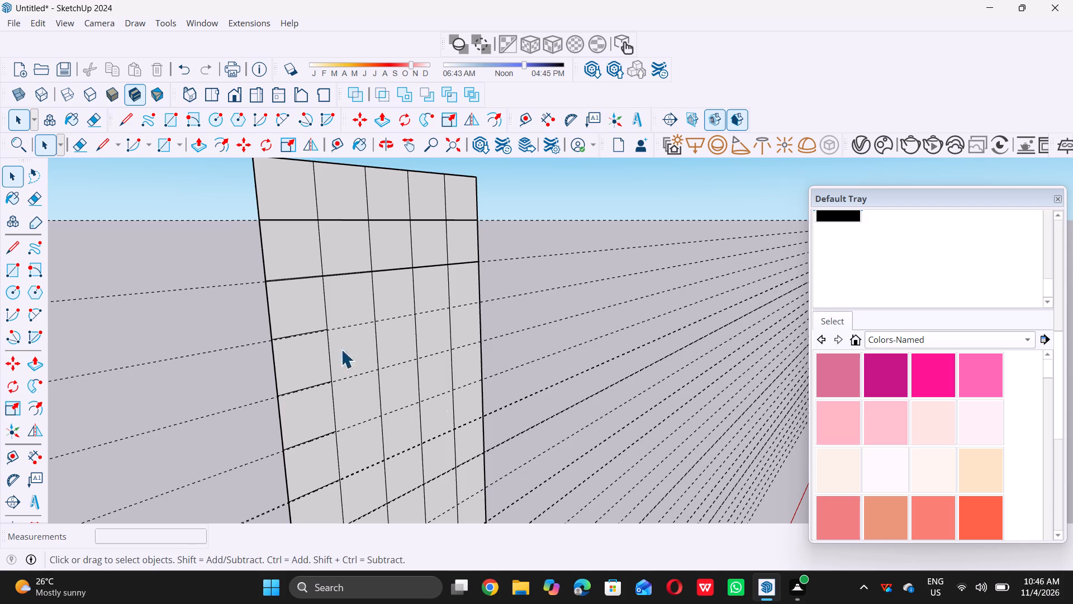
pyautogui.scroll(16, 281, 345)
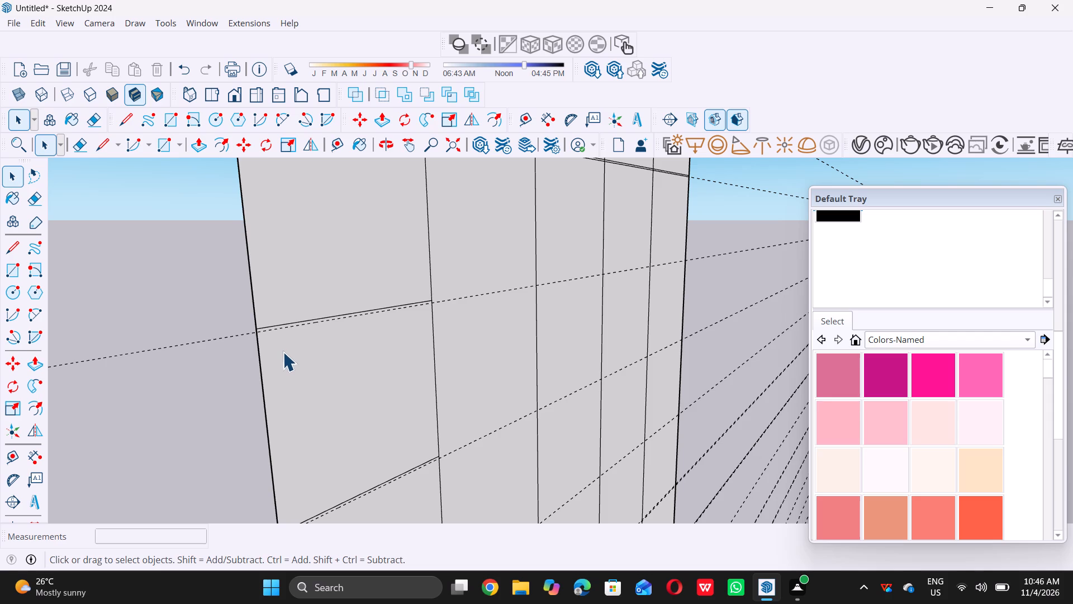
pyautogui.press('r')
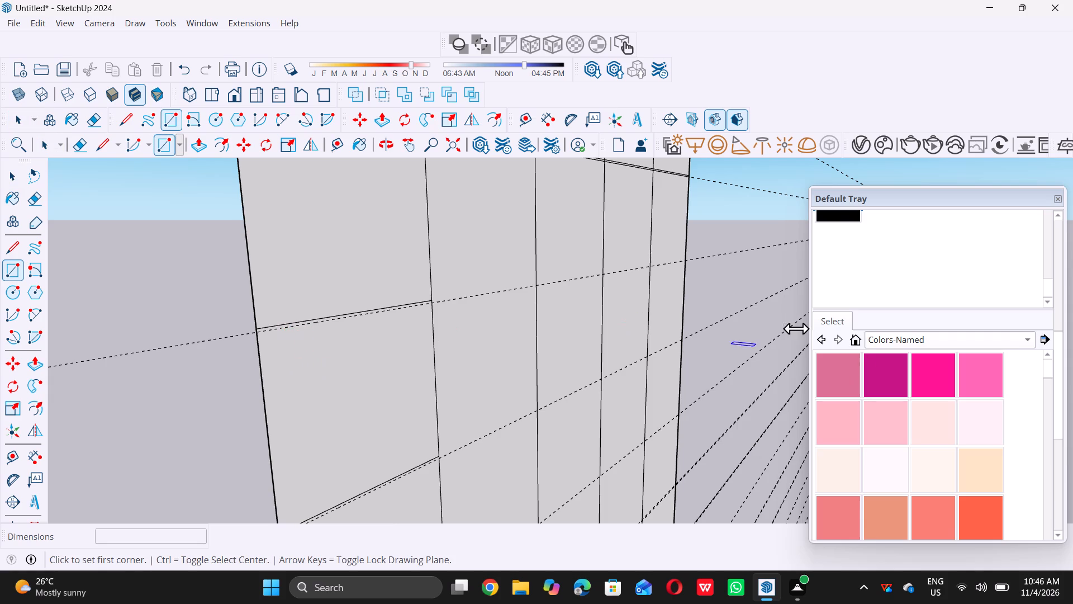
pyautogui.scroll(10, 715, 290)
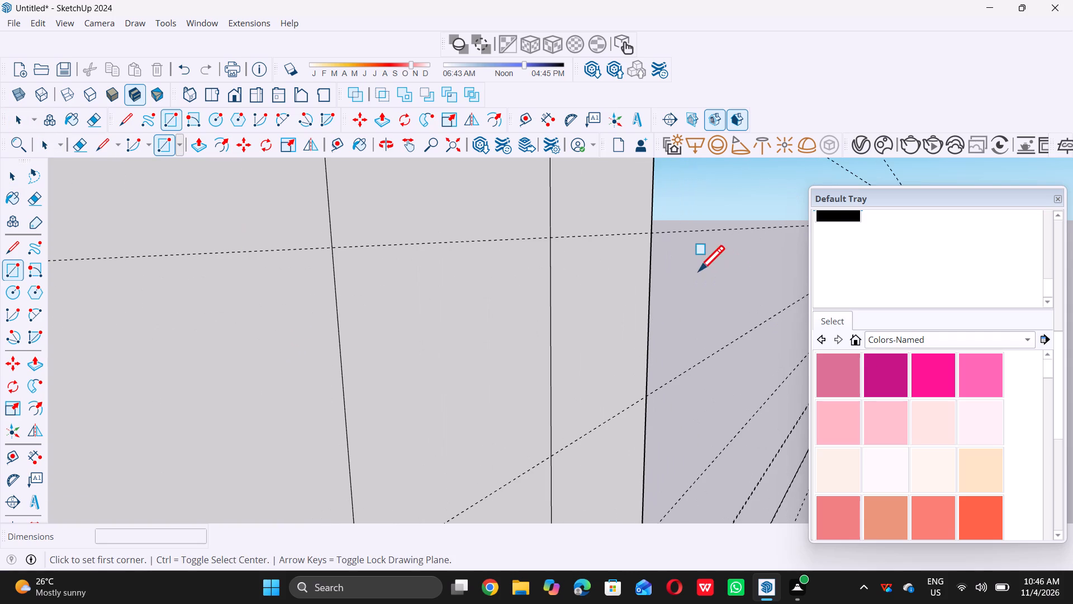
pyautogui.scroll(12, 649, 230)
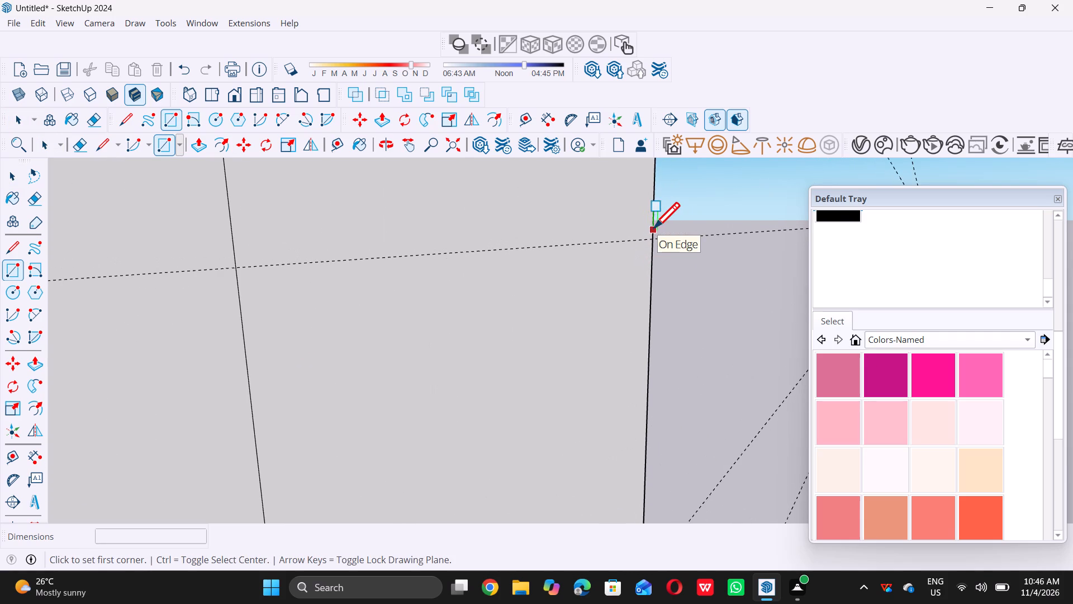
pyautogui.tripleClick(652, 237)
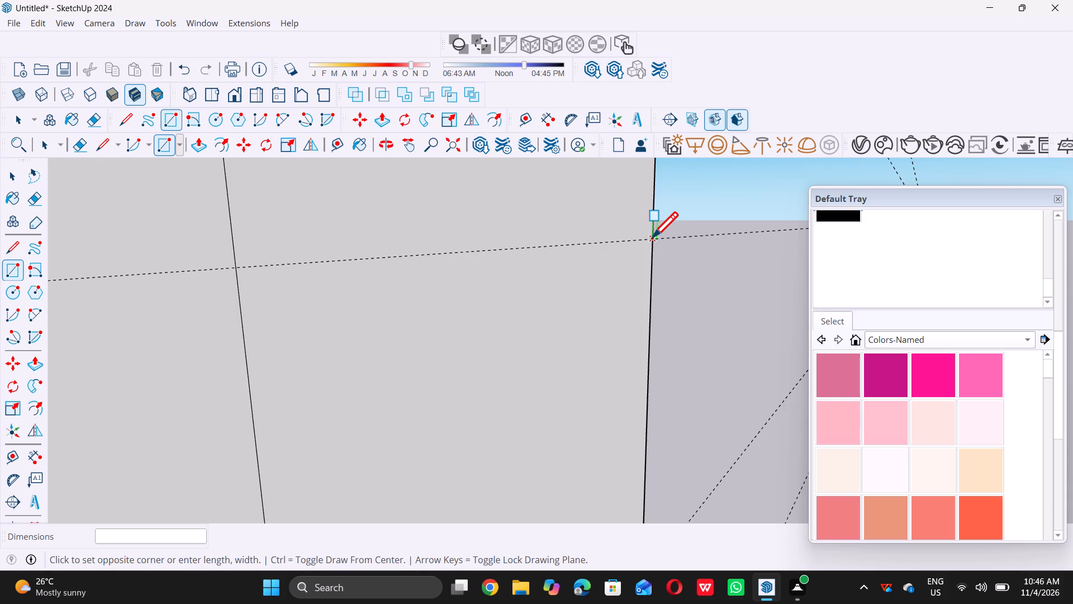
pyautogui.scroll(-5, 652, 237)
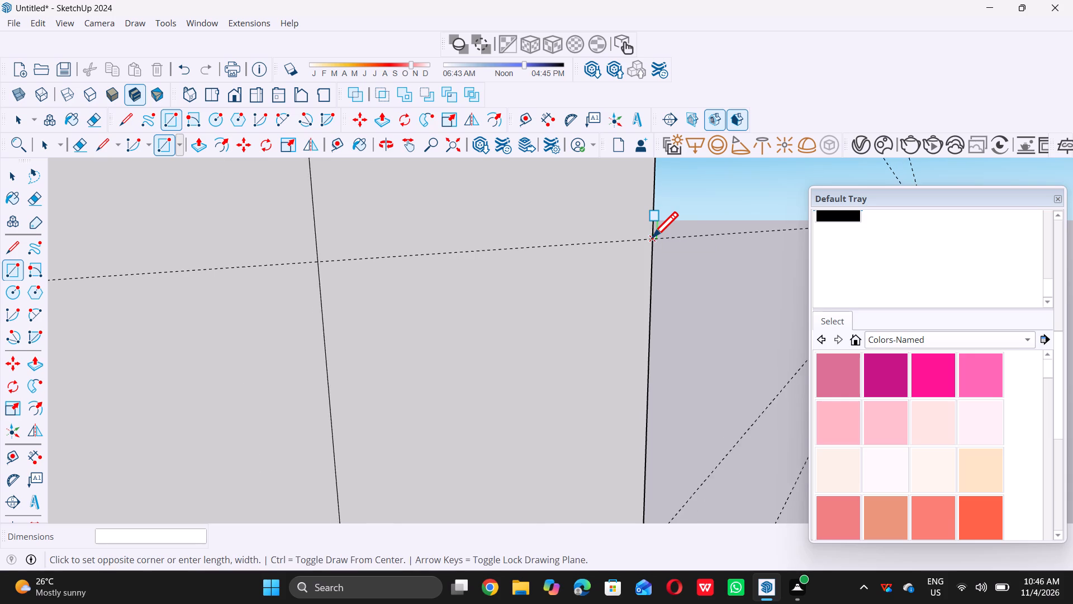
pyautogui.scroll(-10, 652, 237)
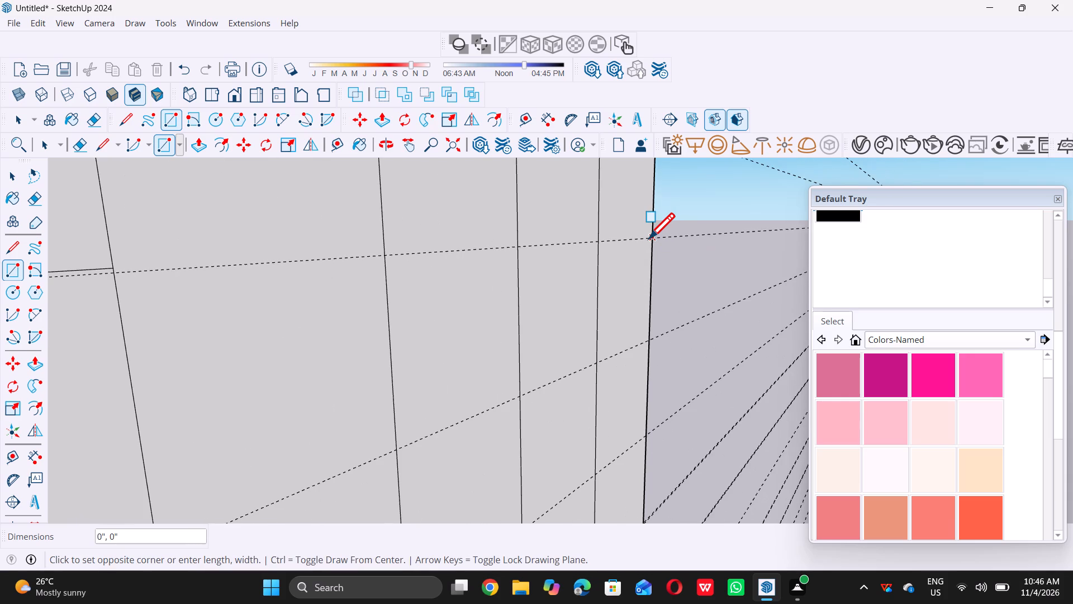
pyautogui.scroll(-3, 649, 238)
pyautogui.scroll(5, 190, 258)
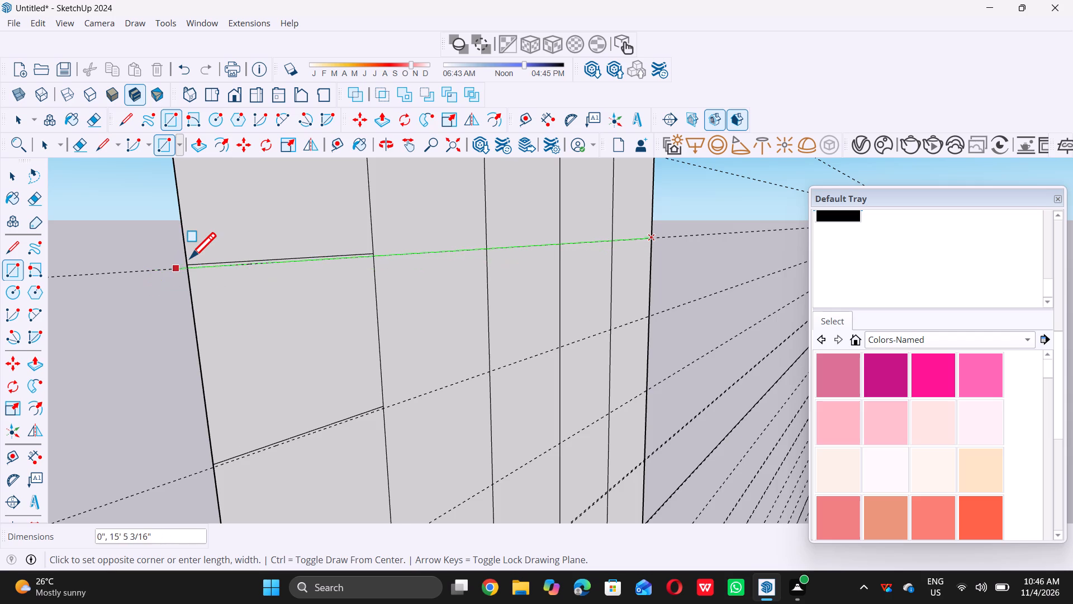
pyautogui.scroll(12, 188, 276)
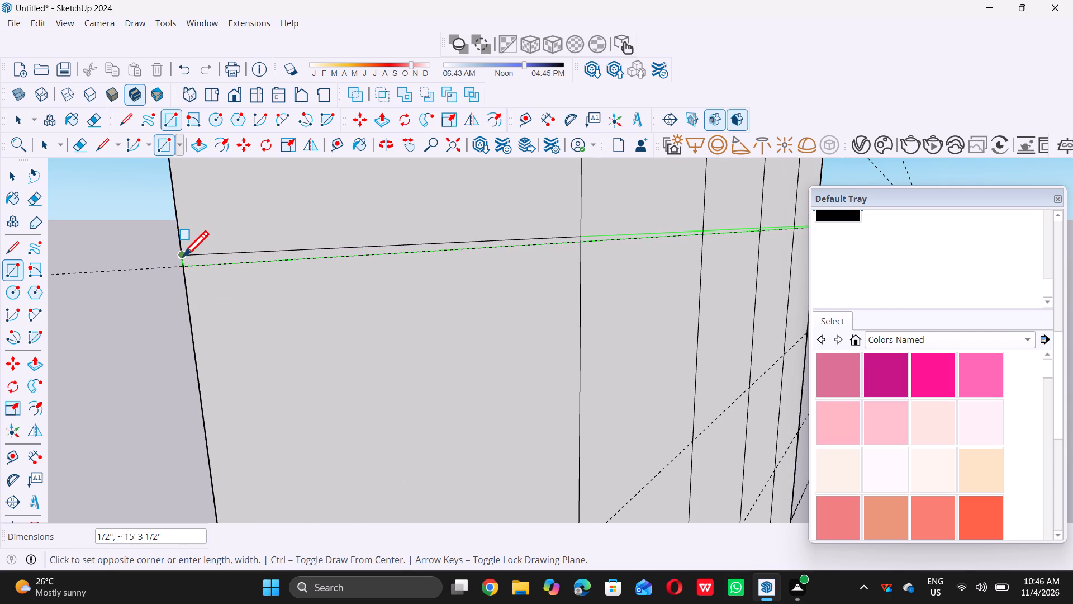
pyautogui.tripleClick(183, 256)
# Draw a 1/2" by about 15' 3 1/2" rectangle across the panel between the fourth horizontal divider from the top and its guide.
pyautogui.scroll(-6, 202, 253)
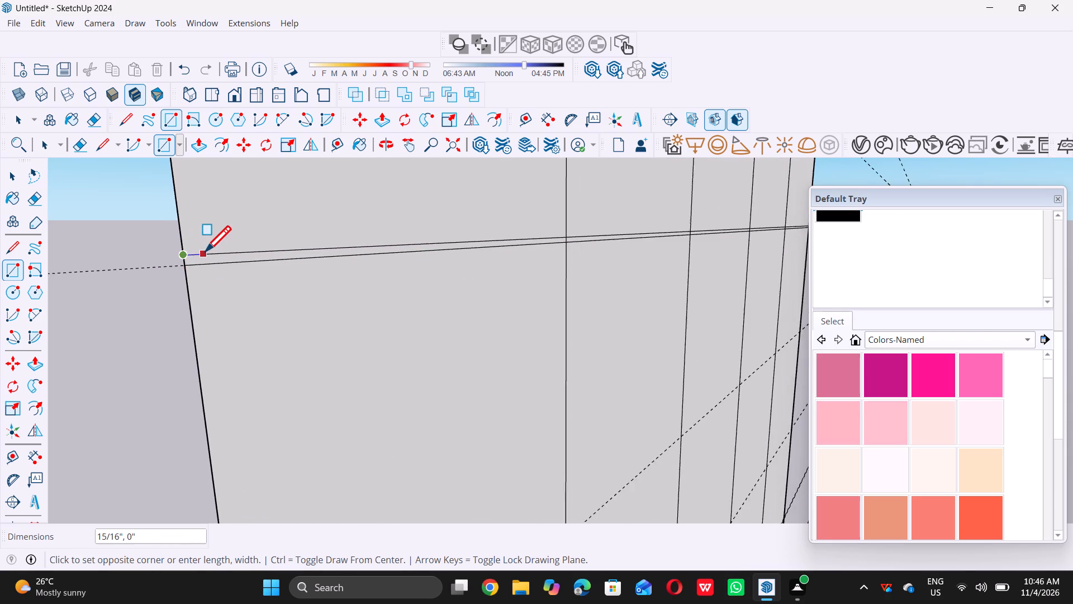
pyautogui.scroll(-12, 205, 251)
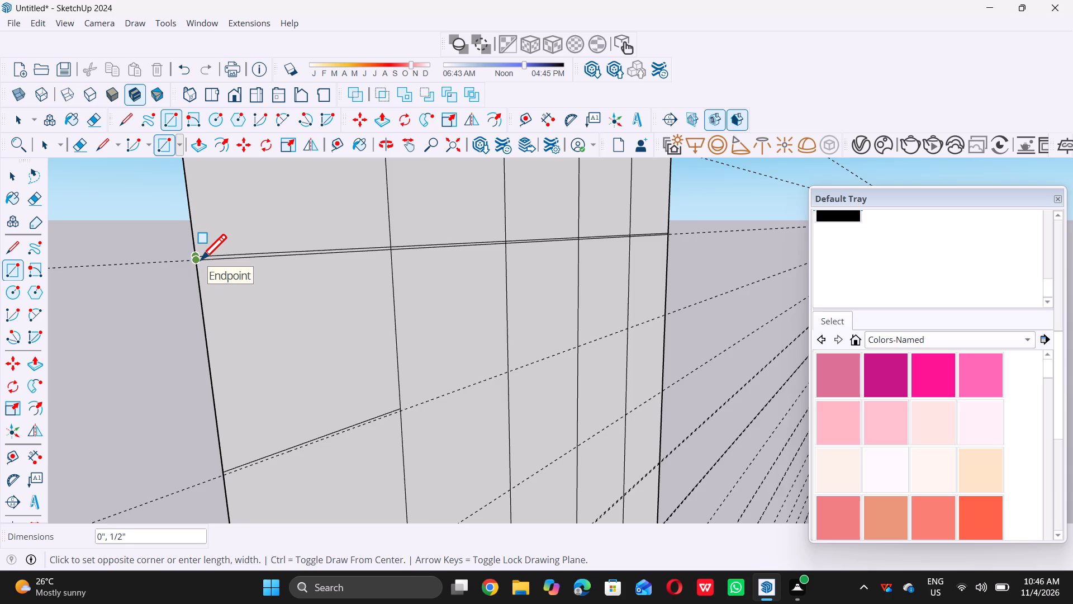
pyautogui.scroll(-4, 201, 259)
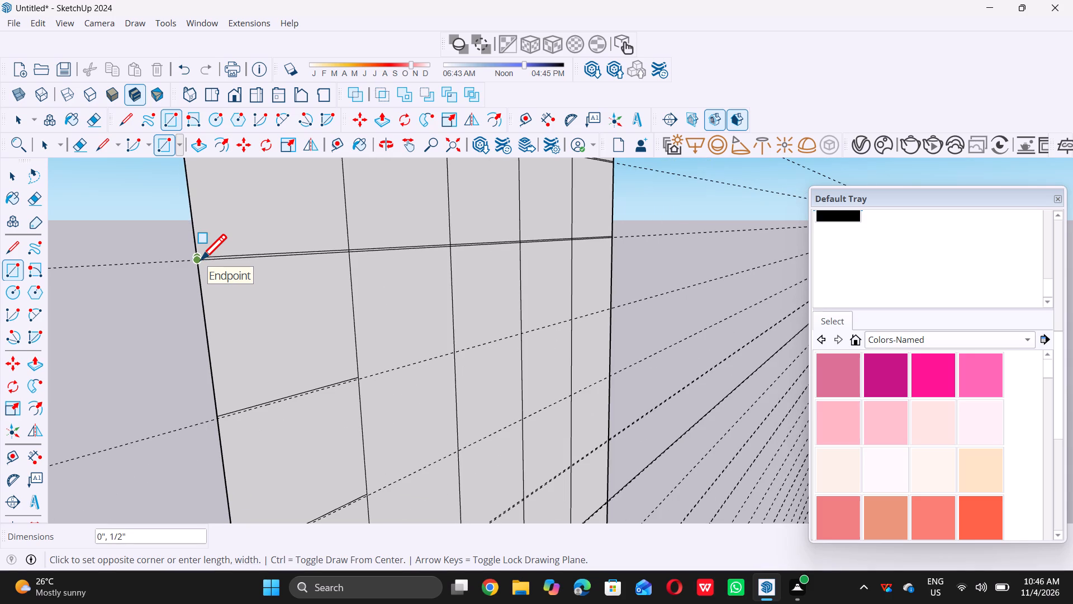
pyautogui.scroll(-4, 201, 259)
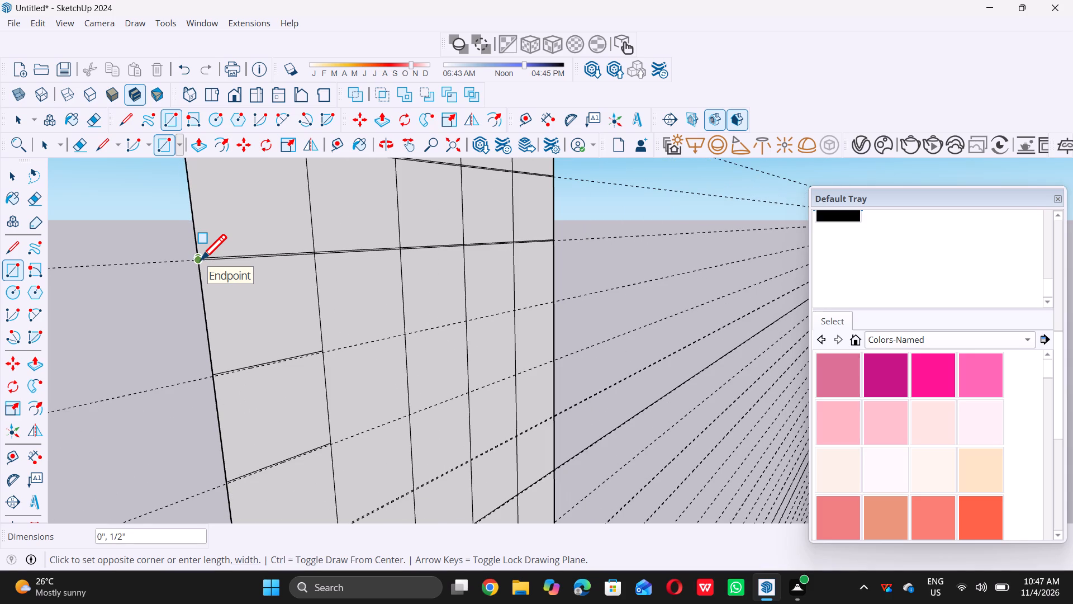
pyautogui.scroll(-3, 201, 259)
pyautogui.scroll(4, 497, 300)
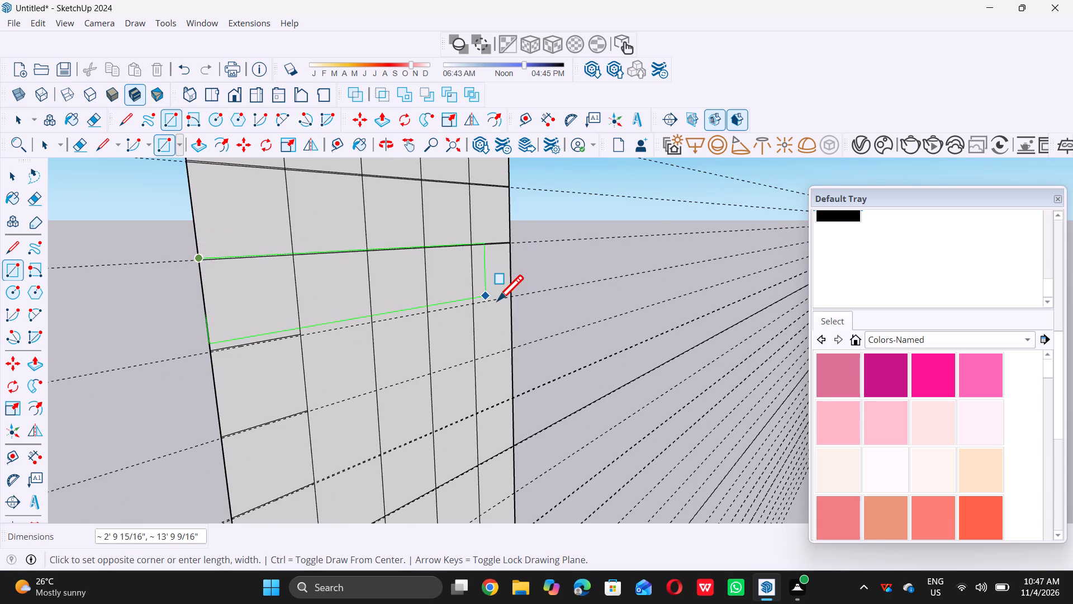
pyautogui.scroll(2, 497, 300)
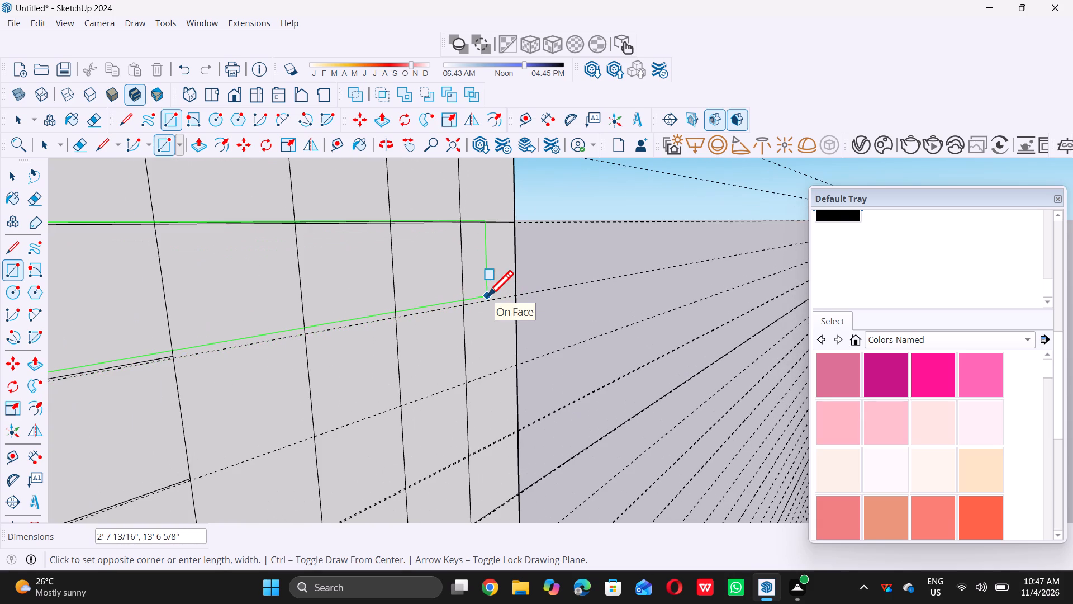
pyautogui.press('space')
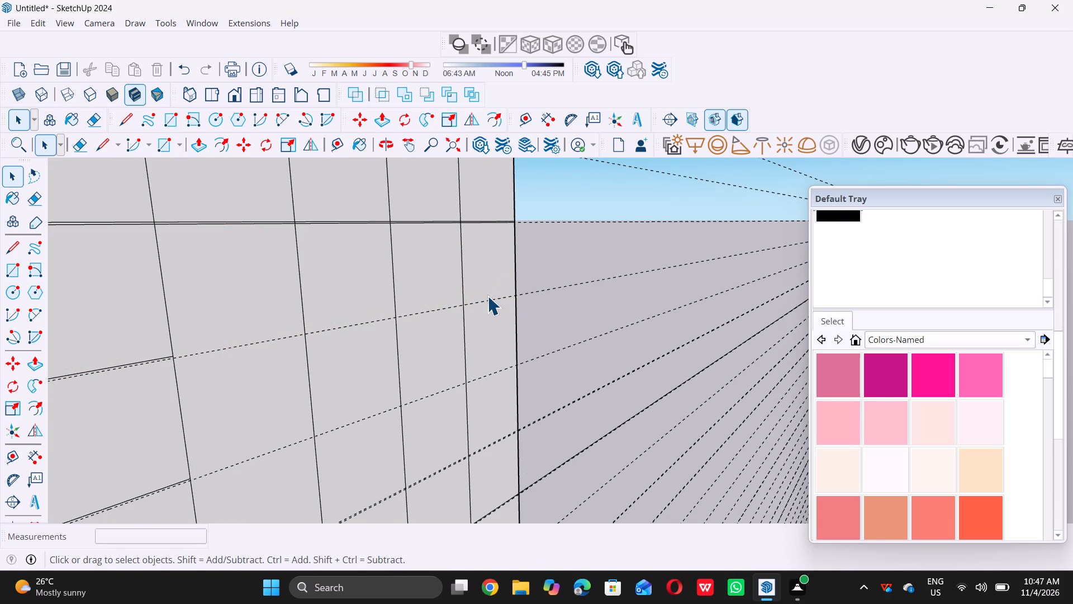
pyautogui.press('r')
pyautogui.scroll(7, 519, 289)
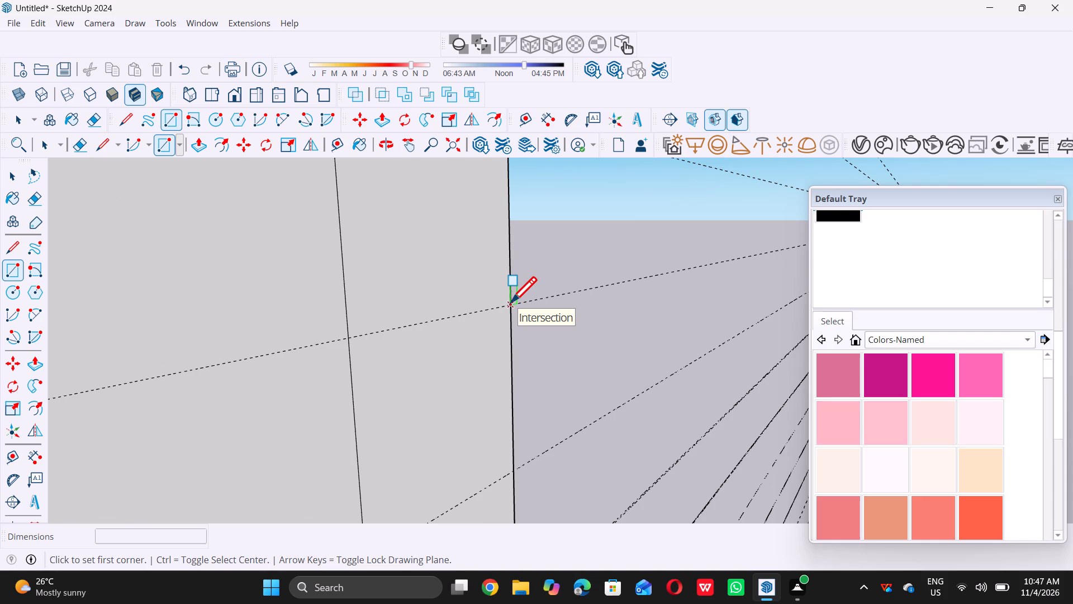
pyautogui.doubleClick(511, 302)
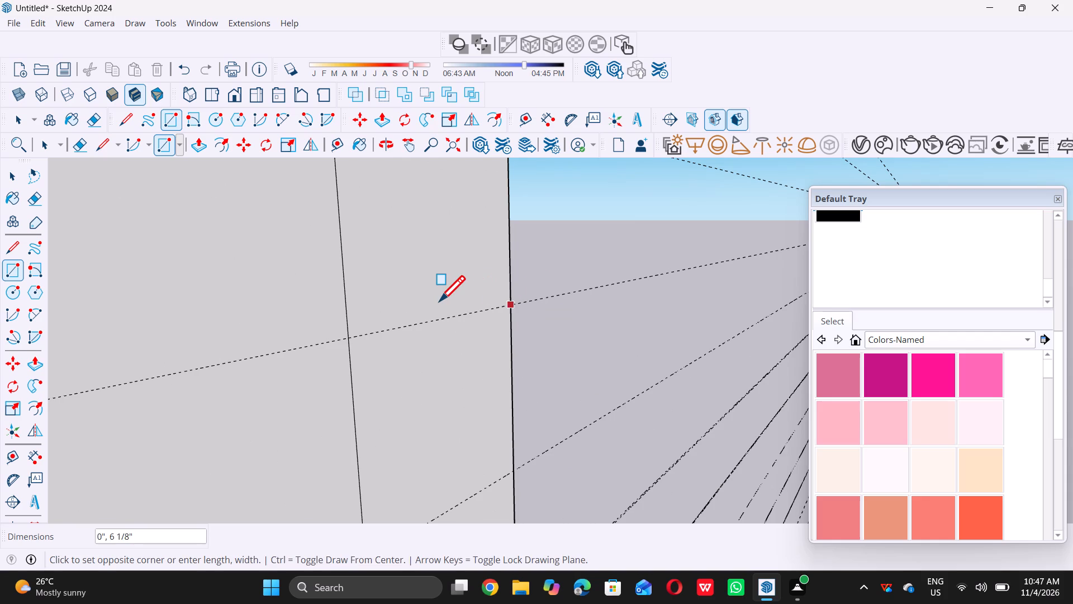
pyautogui.scroll(-18, 439, 301)
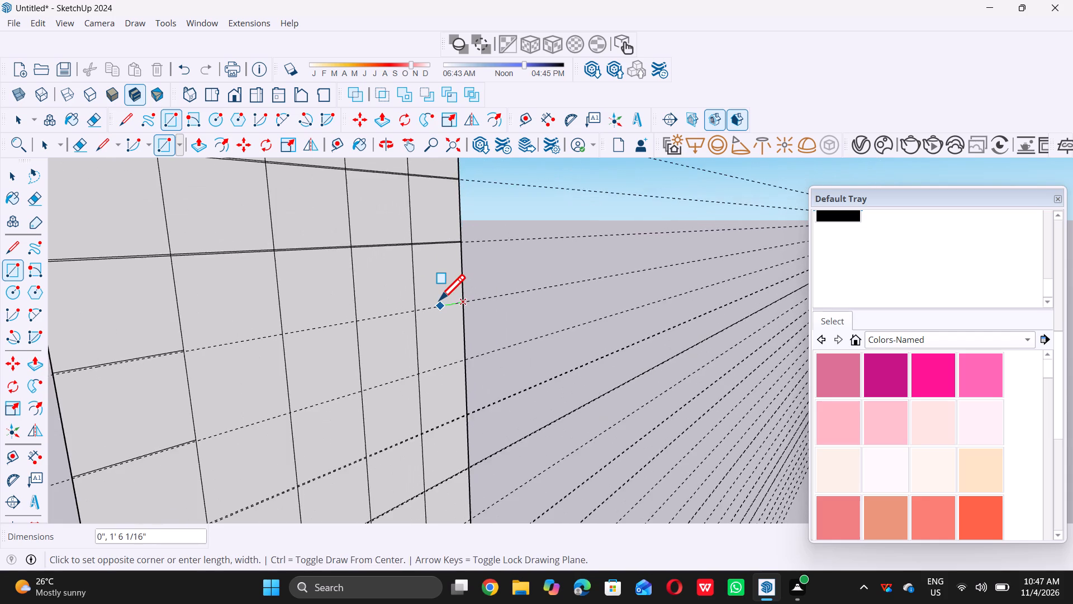
pyautogui.scroll(-3, 439, 300)
pyautogui.scroll(4, 251, 337)
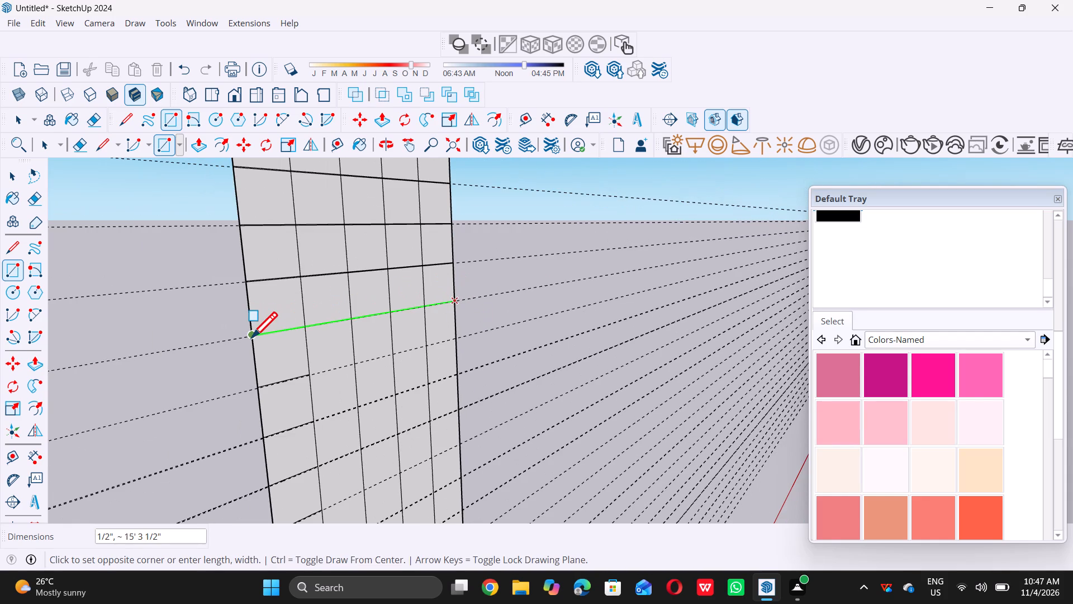
pyautogui.scroll(20, 251, 337)
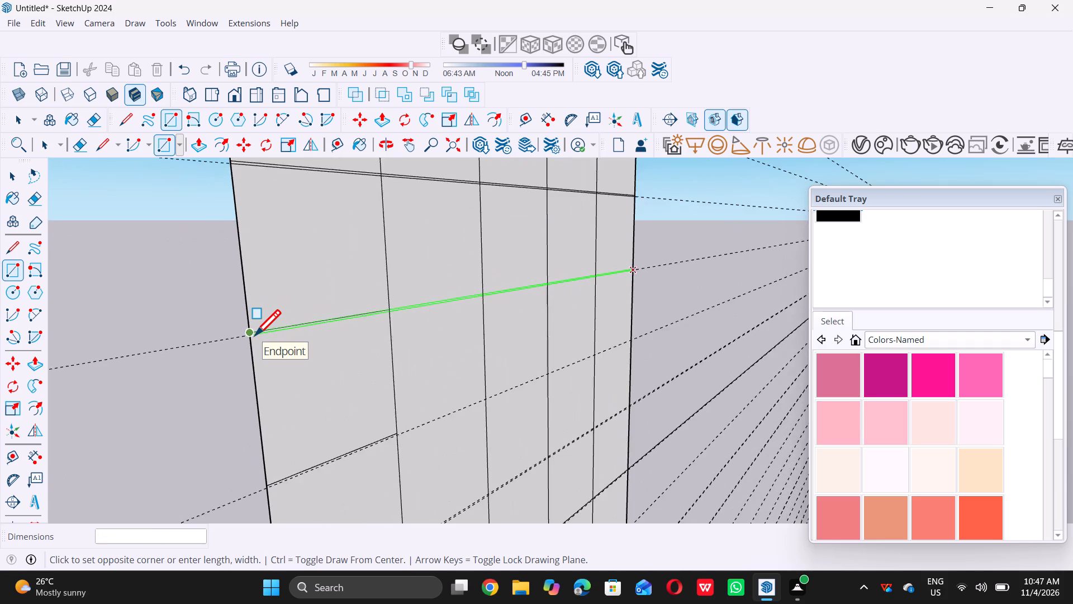
pyautogui.scroll(11, 255, 335)
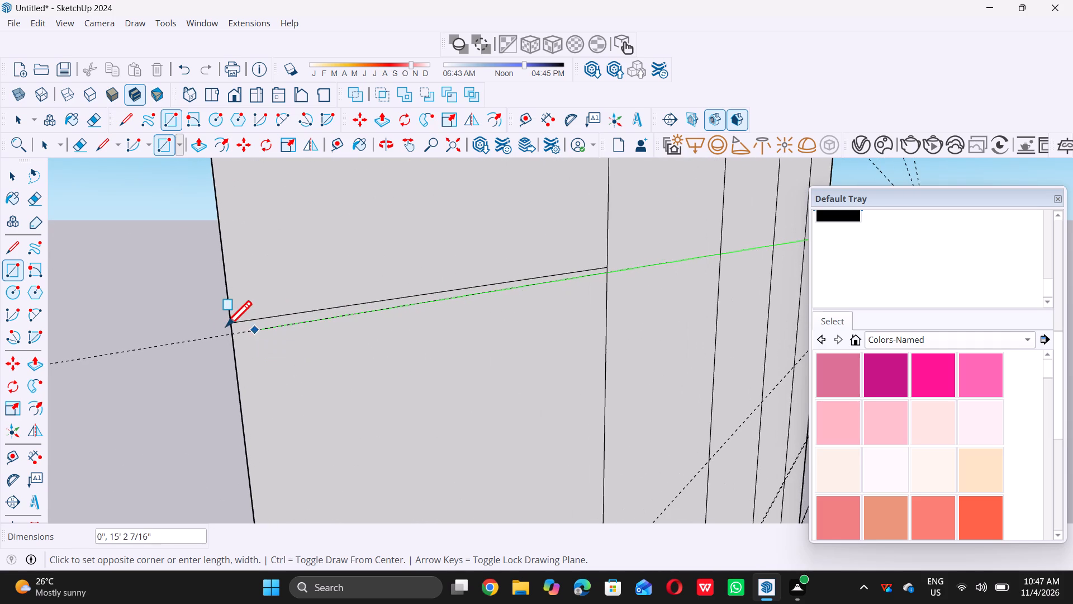
pyautogui.doubleClick(231, 319)
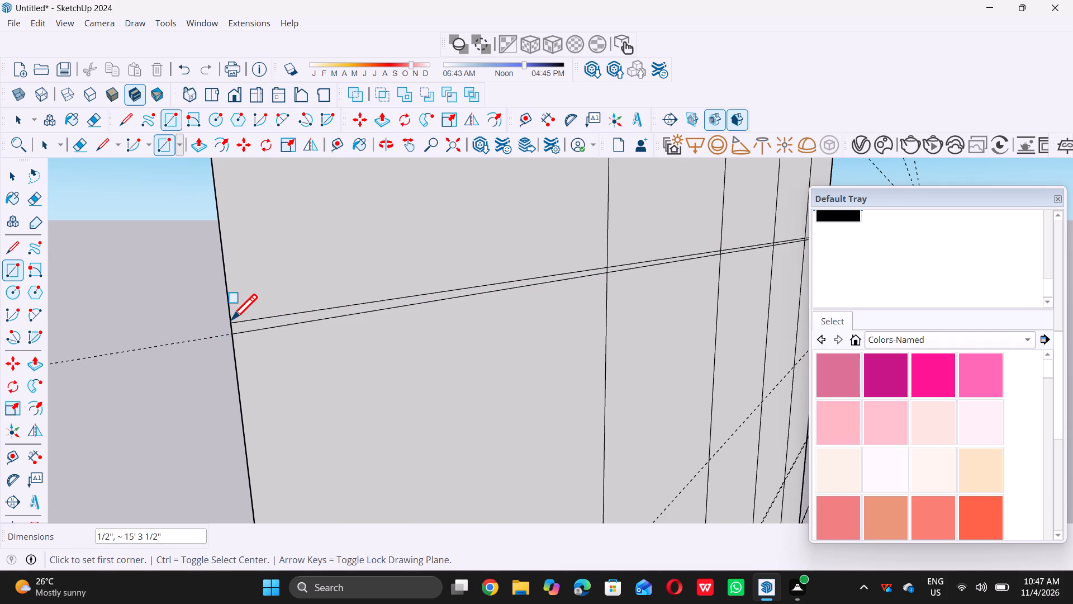
# Draw a 1/2" by about 15' 3 7/16" rectangle across the panel between the fifth horizontal divider from the top and its guide.
pyautogui.scroll(-10, 231, 319)
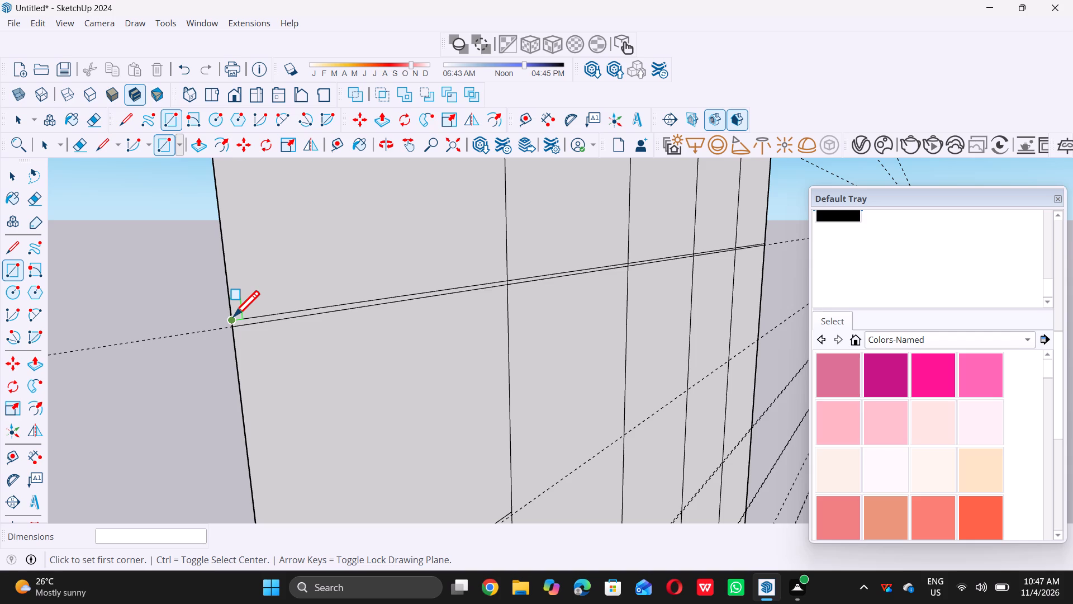
pyautogui.scroll(-9, 264, 314)
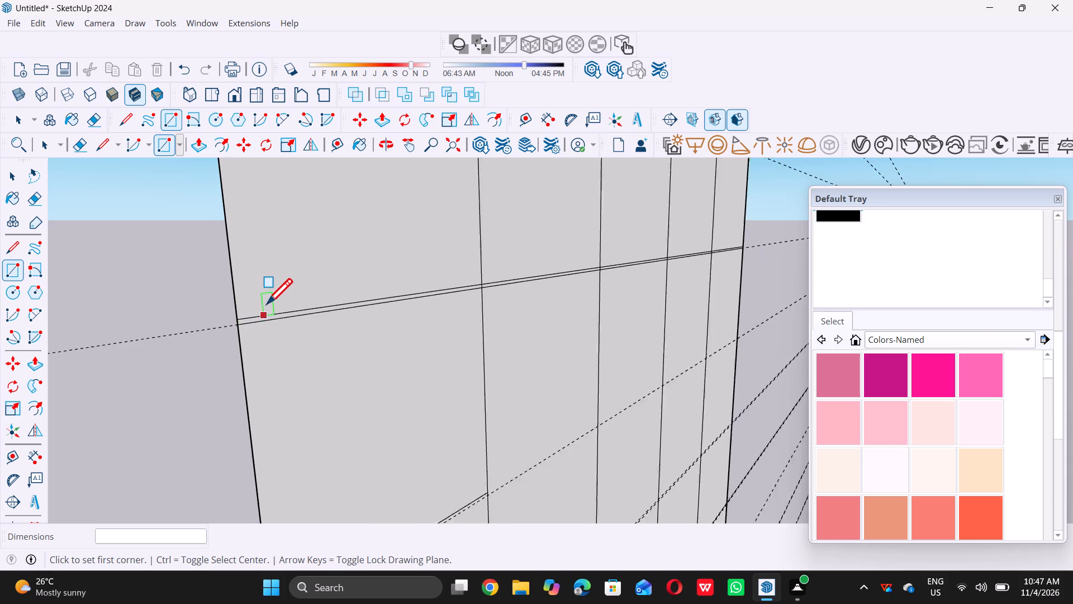
pyautogui.scroll(-19, 267, 304)
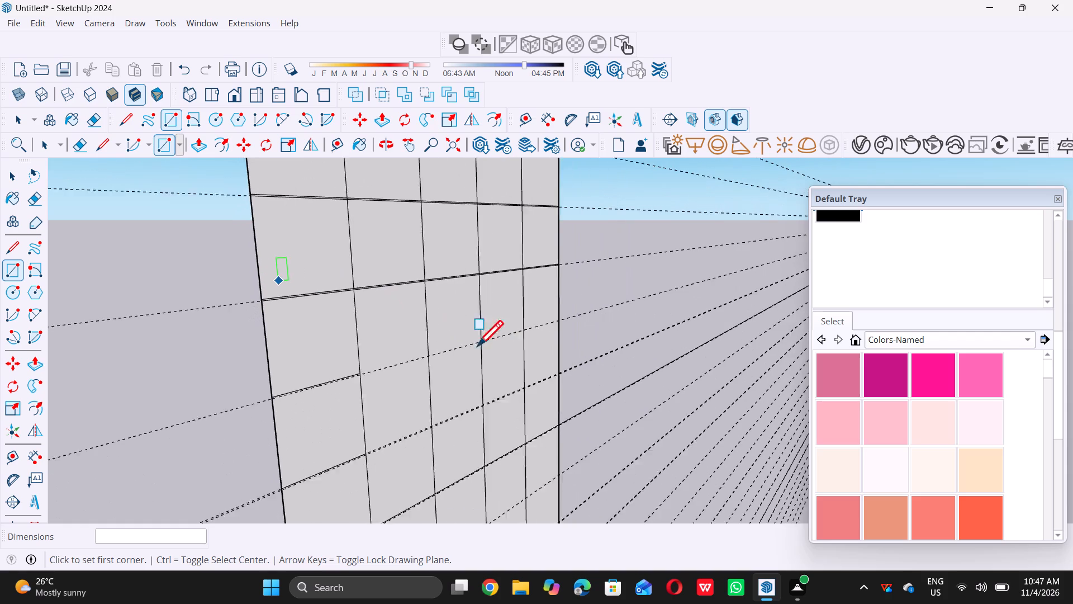
pyautogui.scroll(14, 540, 331)
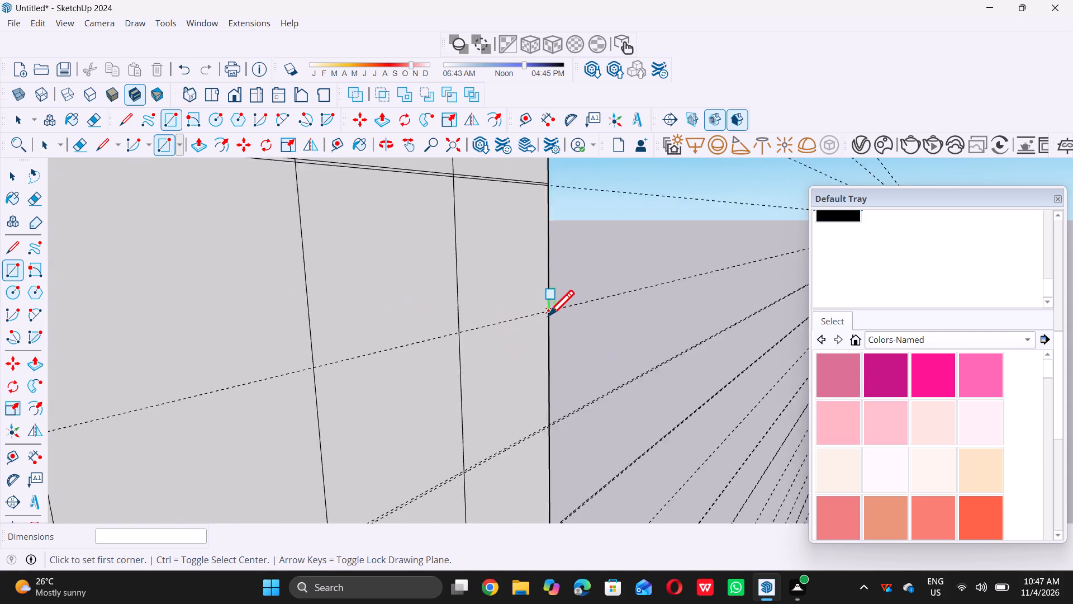
pyautogui.doubleClick(550, 305)
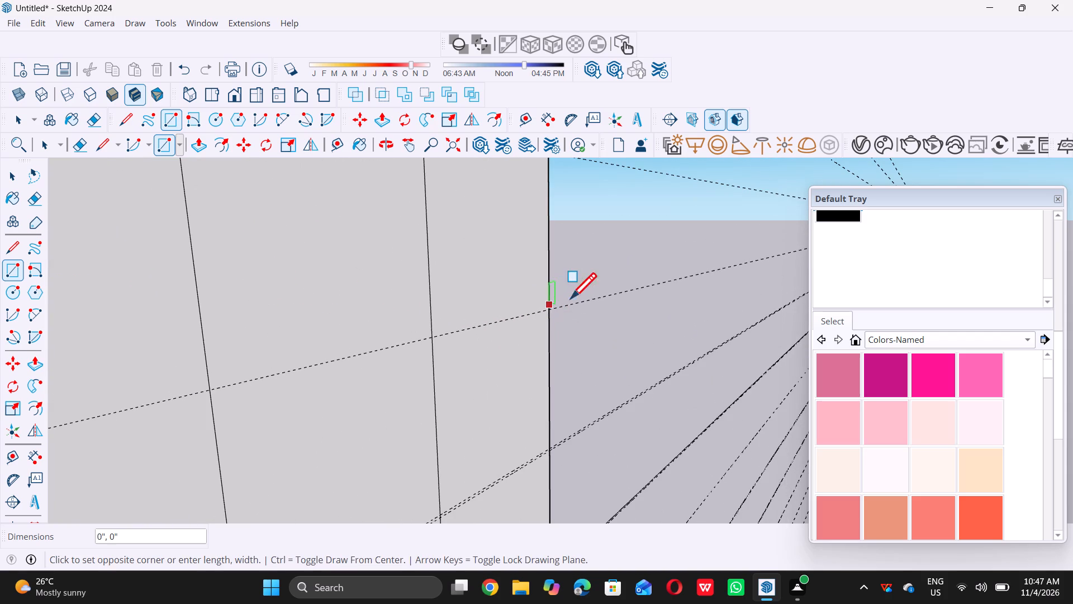
pyautogui.press('space')
pyautogui.press('r')
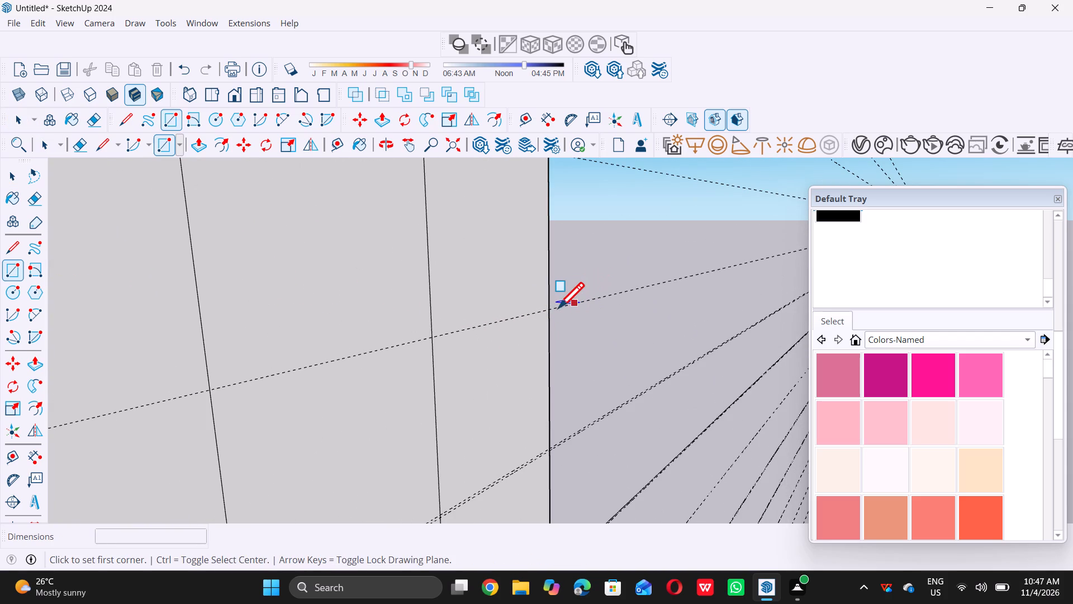
pyautogui.click(549, 306)
pyautogui.scroll(-3, 544, 307)
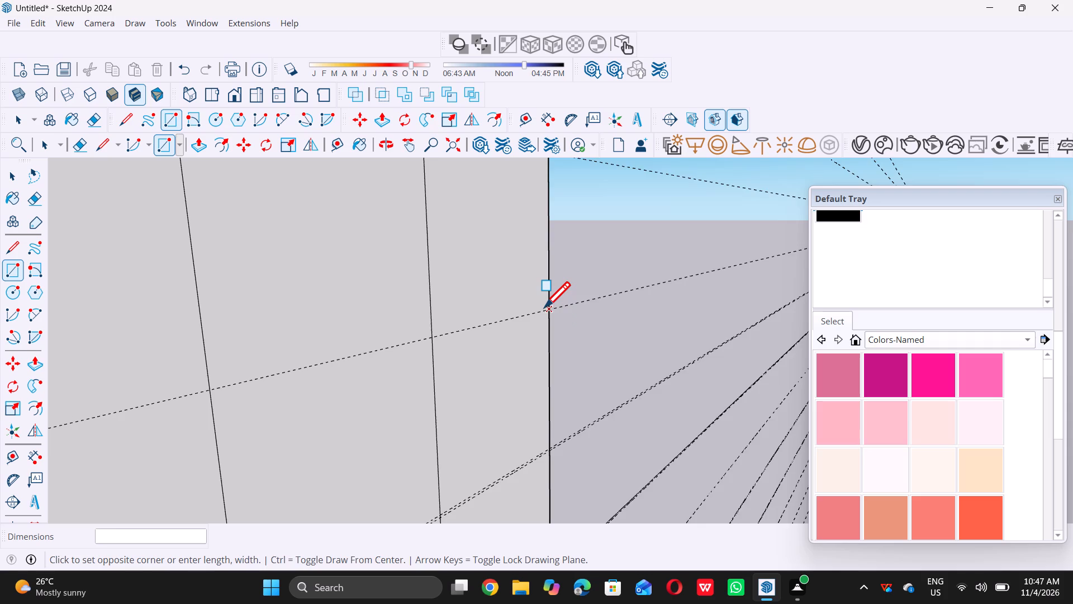
pyautogui.scroll(-10, 544, 307)
pyautogui.scroll(-3, 456, 324)
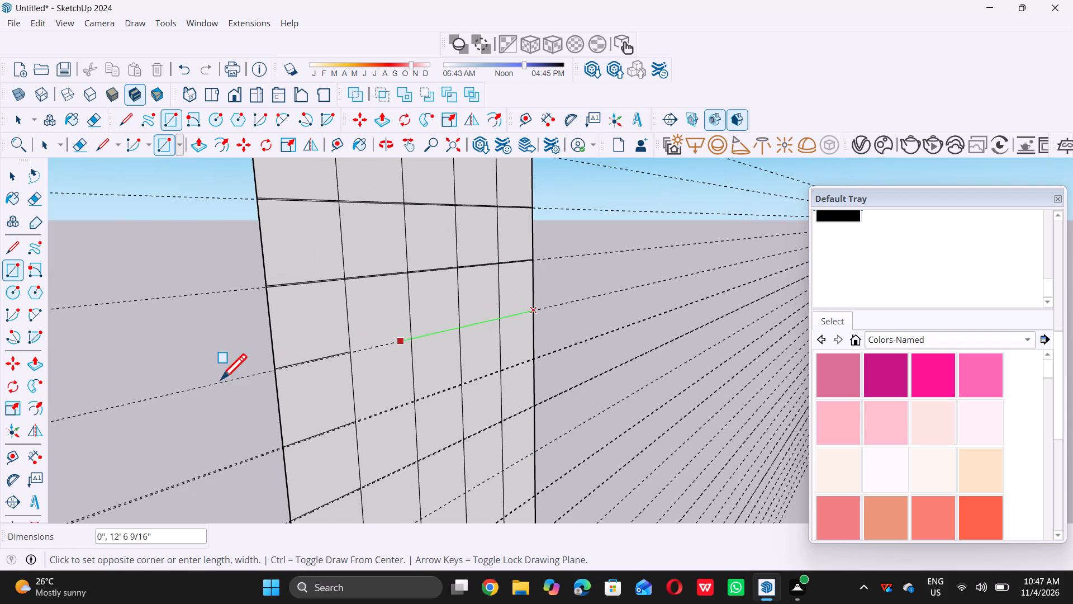
pyautogui.scroll(6, 312, 368)
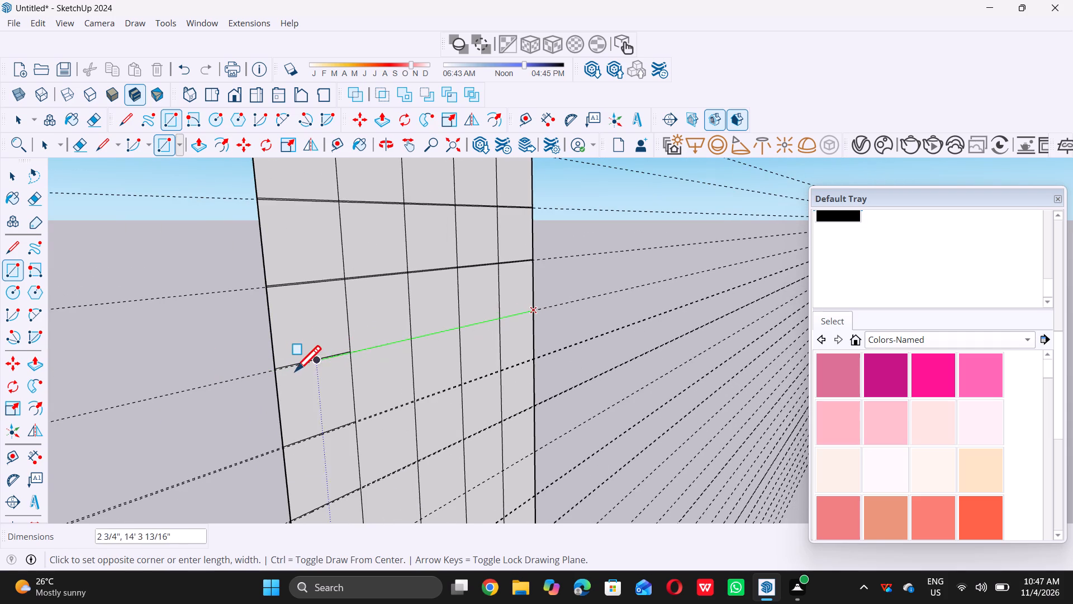
pyautogui.scroll(10, 267, 372)
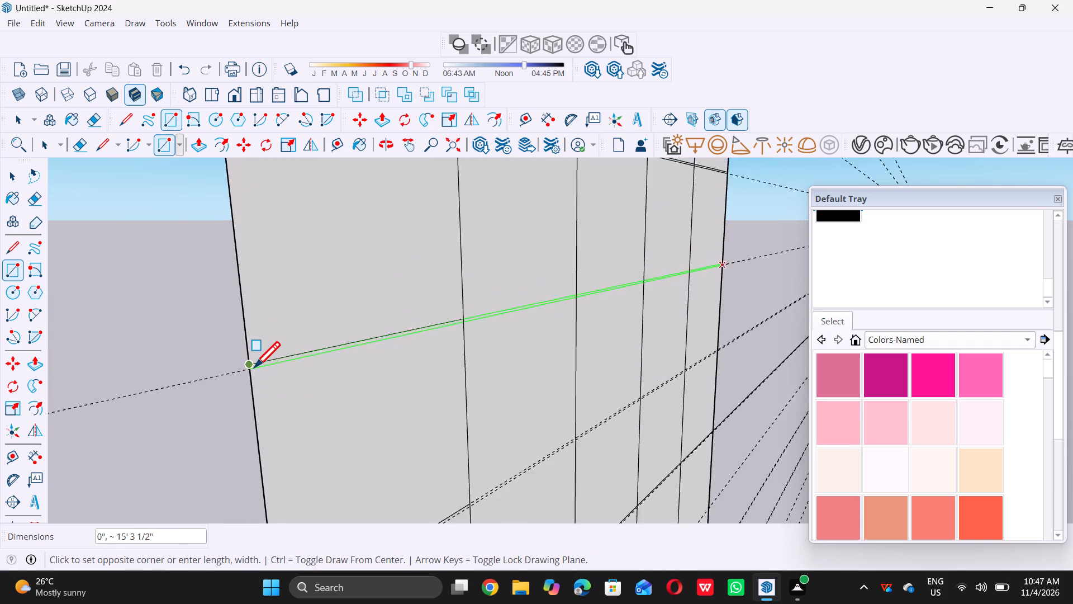
pyautogui.doubleClick(250, 363)
# Draw a 1/2" by about 15' 3 3/8" rectangle across the panel between the sixth horizontal divider from the top and its guide.
pyautogui.scroll(-2, 250, 363)
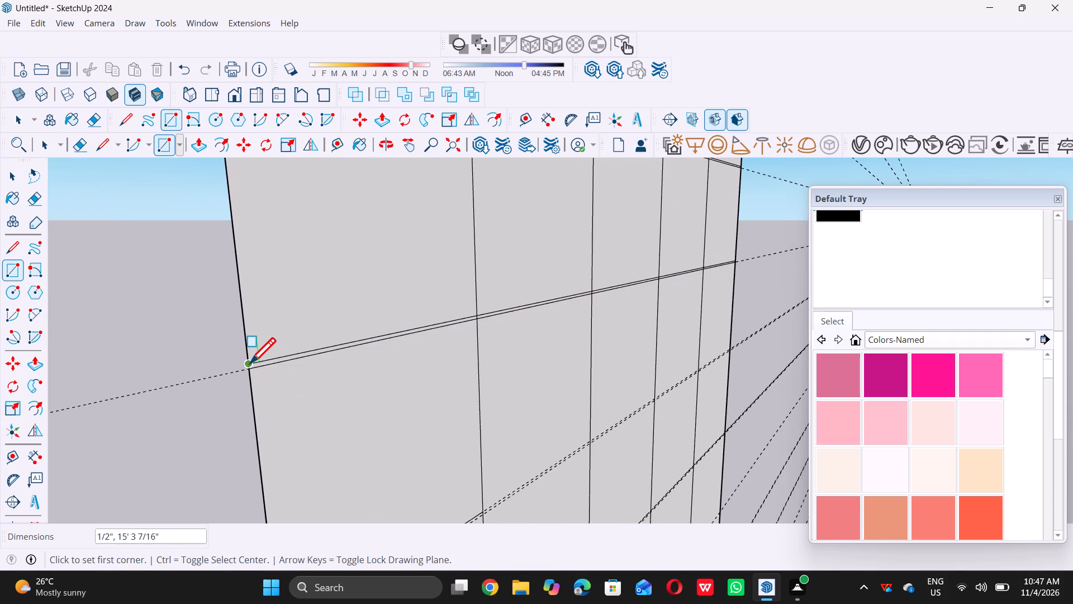
pyautogui.scroll(-20, 250, 363)
pyautogui.scroll(-2, 250, 363)
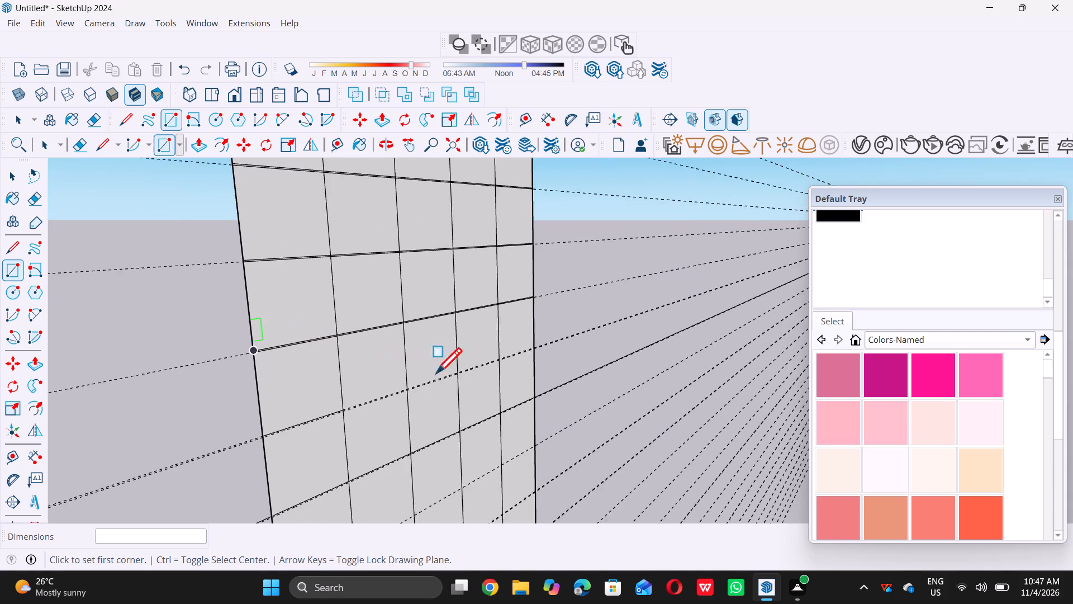
pyautogui.scroll(6, 453, 375)
pyautogui.scroll(12, 513, 358)
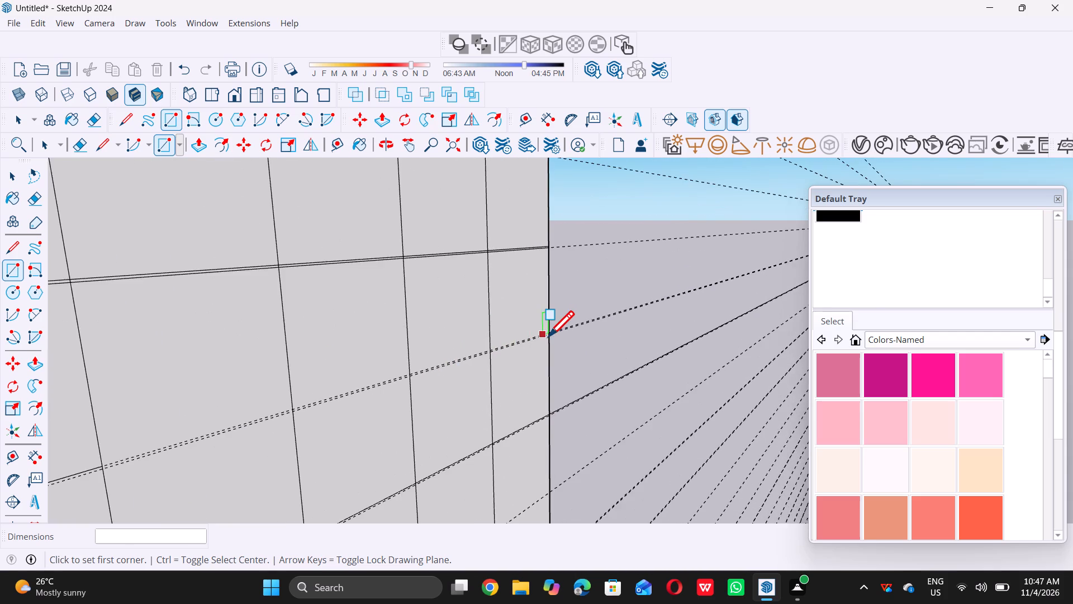
pyautogui.scroll(10, 548, 336)
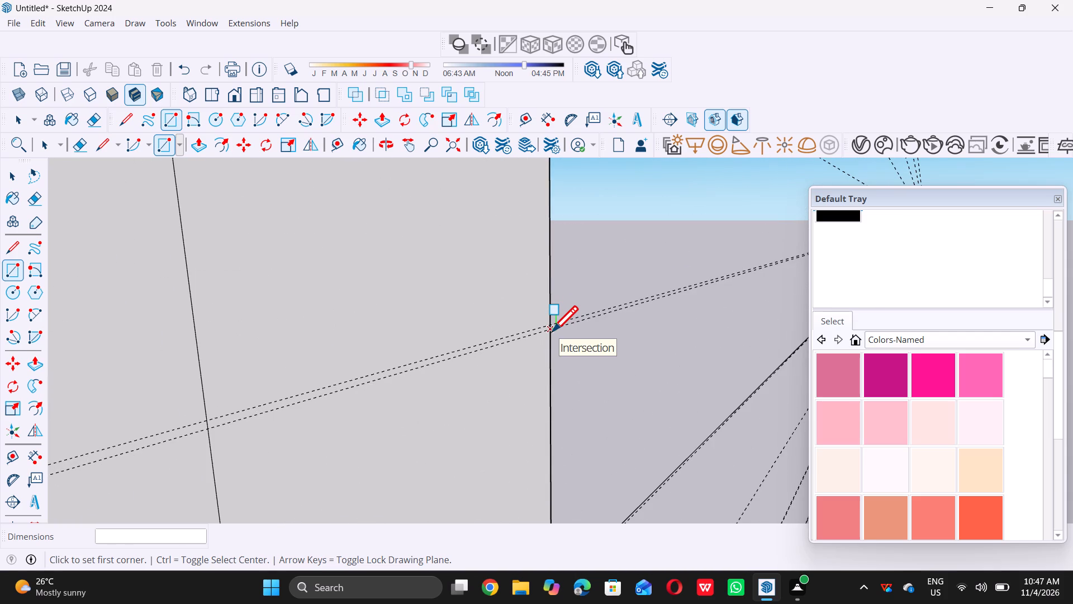
pyautogui.click(552, 331)
pyautogui.scroll(-4, 478, 341)
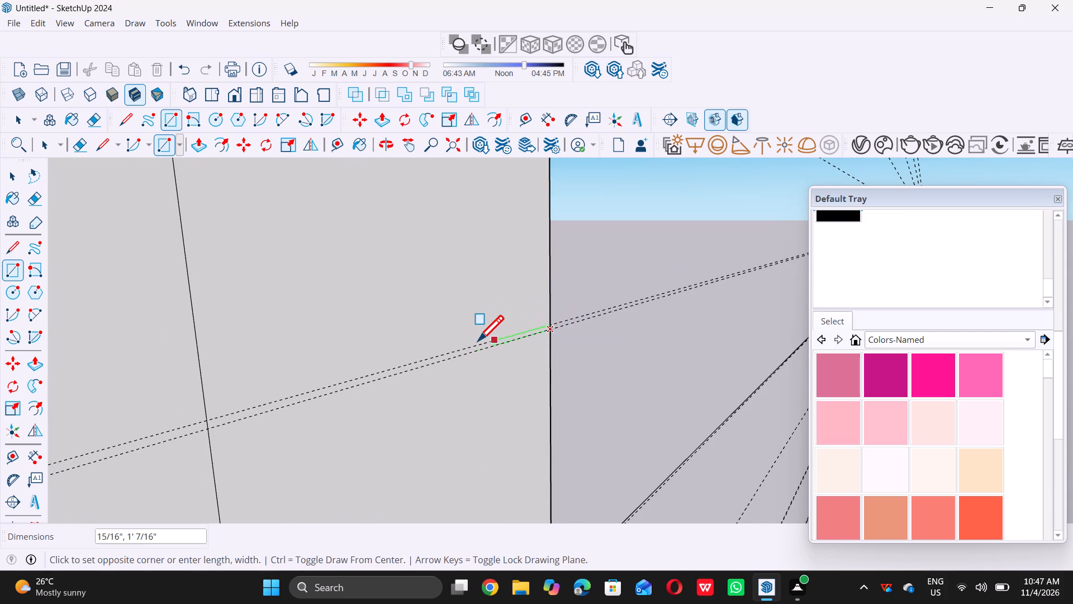
pyautogui.scroll(-20, 478, 341)
pyautogui.scroll(-2, 478, 341)
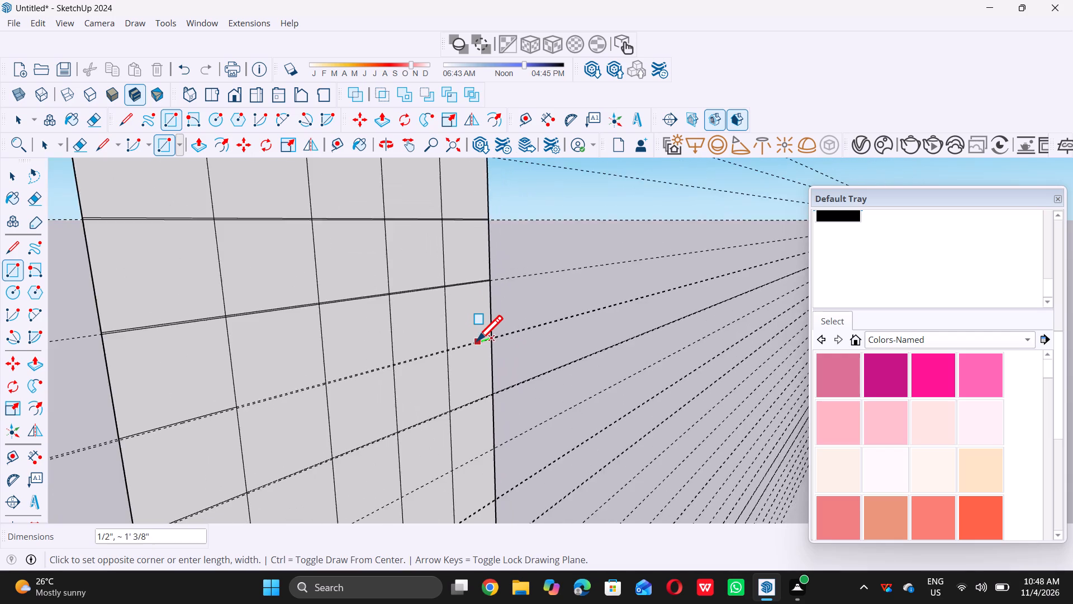
pyautogui.scroll(-4, 477, 341)
pyautogui.scroll(12, 339, 385)
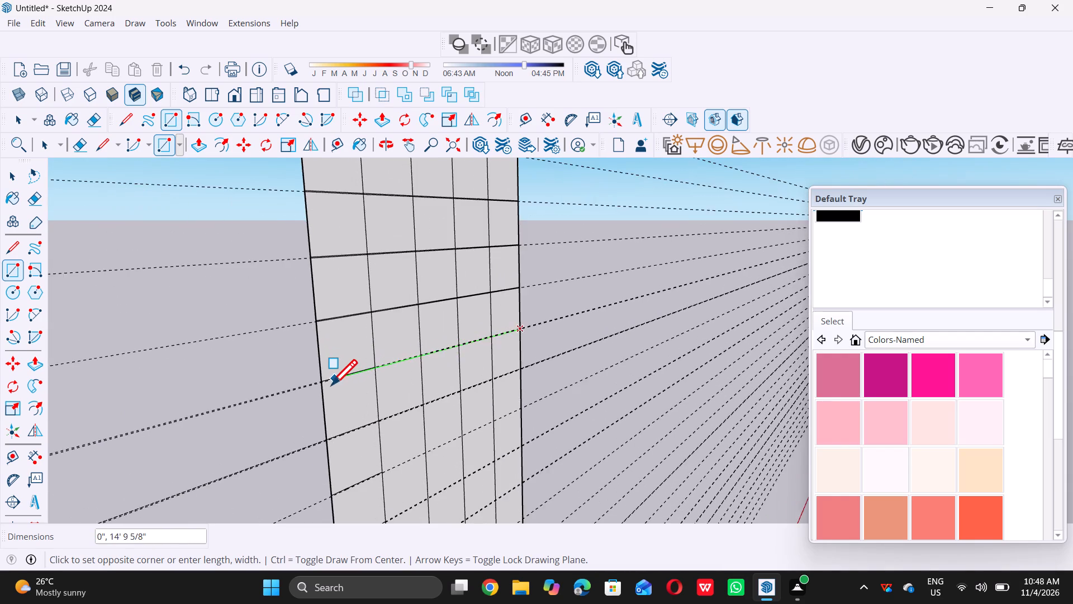
pyautogui.scroll(16, 324, 384)
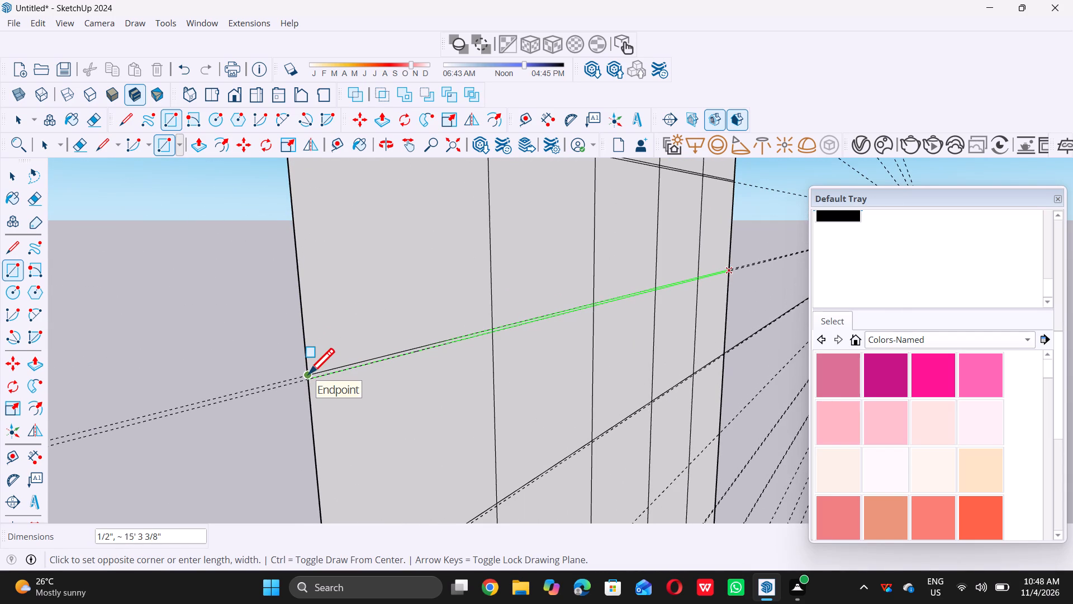
pyautogui.scroll(5, 308, 374)
pyautogui.click(307, 374)
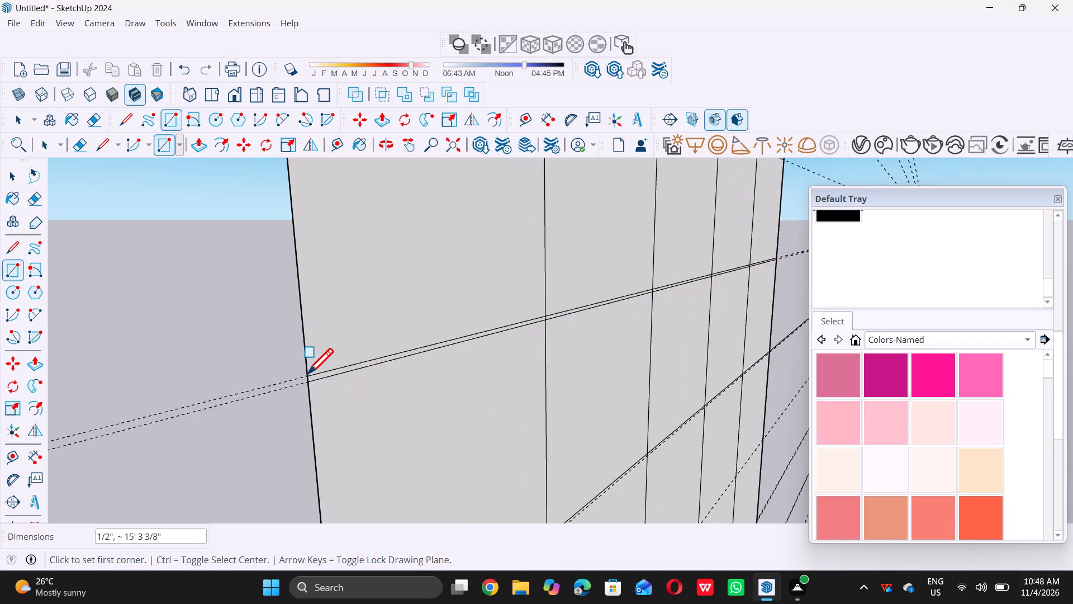
# Draw a 1/2" by about 15' 3 3/8" rectangle across the panel between the seventh horizontal divider from the top and its guide.
pyautogui.scroll(-20, 307, 374)
pyautogui.scroll(-5, 307, 374)
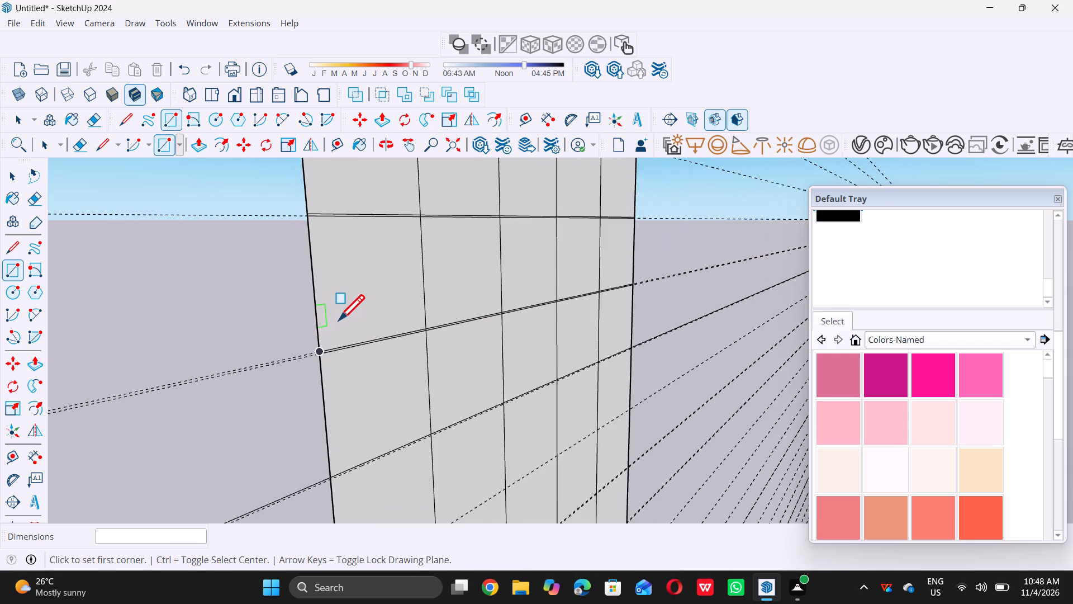
pyautogui.scroll(-19, 339, 320)
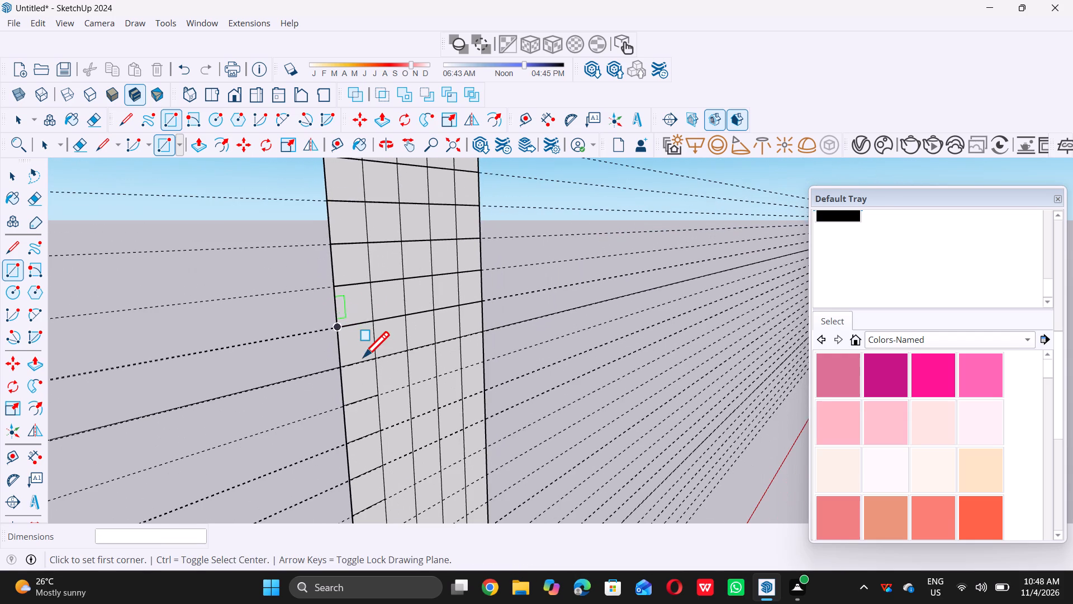
pyautogui.scroll(7, 364, 361)
pyautogui.scroll(8, 528, 328)
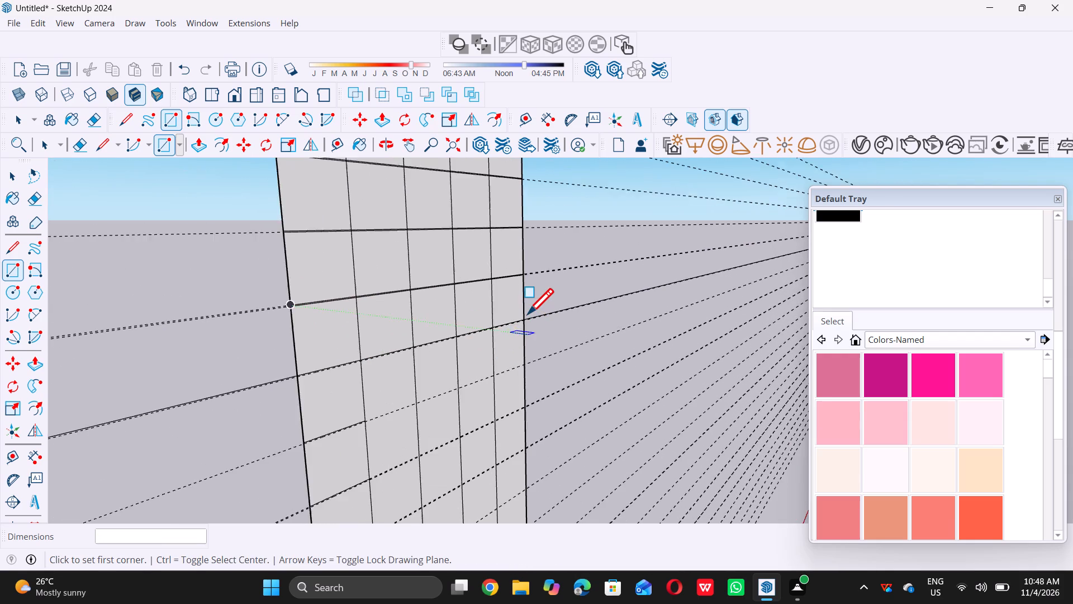
pyautogui.scroll(11, 528, 314)
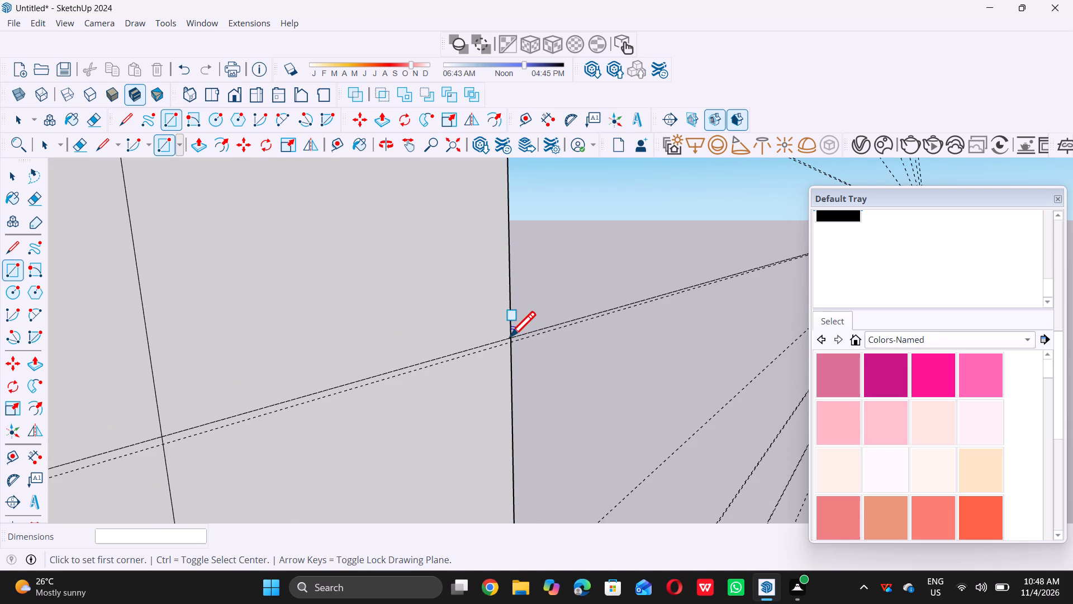
pyautogui.scroll(6, 510, 337)
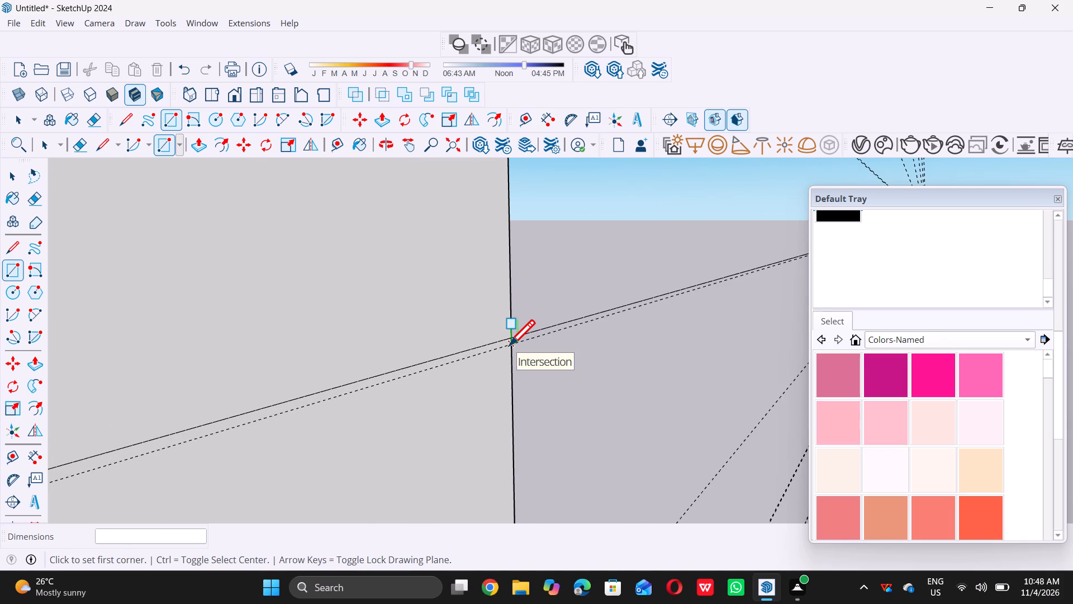
pyautogui.click(512, 342)
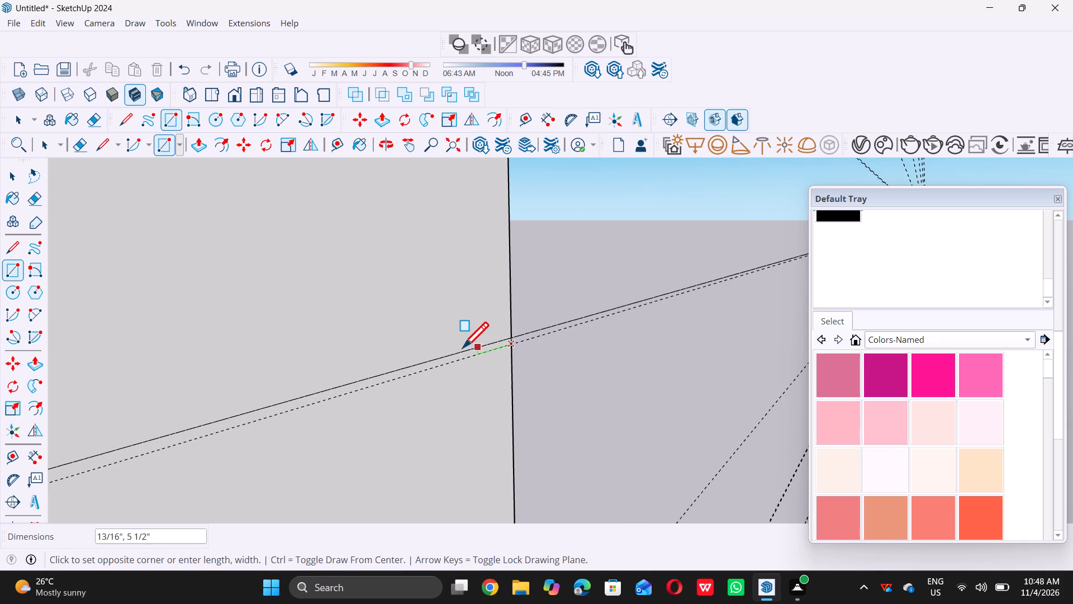
pyautogui.scroll(-20, 462, 348)
pyautogui.scroll(-2, 462, 348)
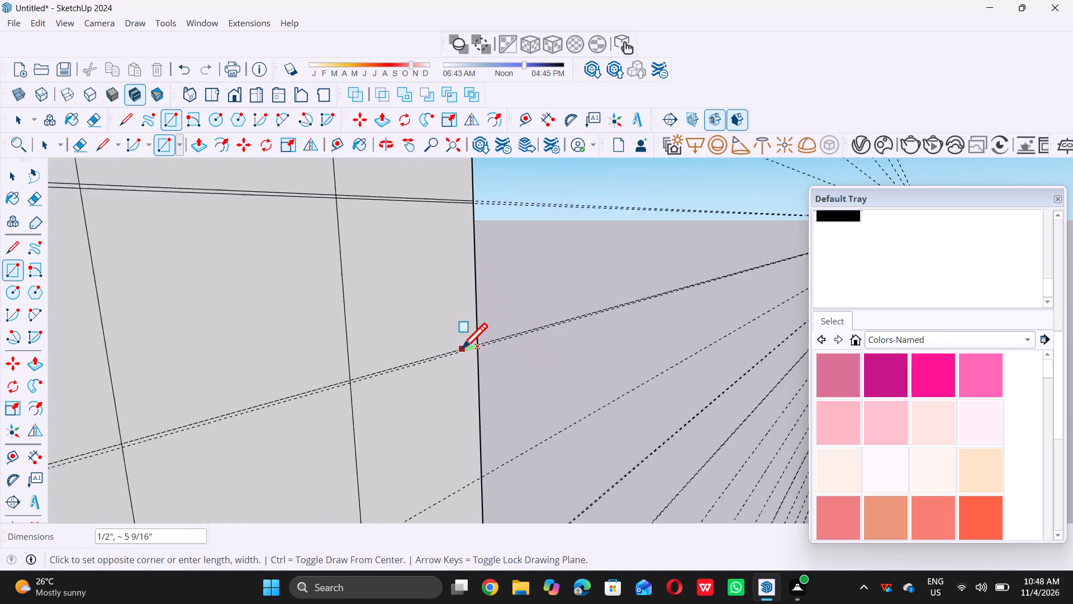
pyautogui.scroll(-18, 462, 348)
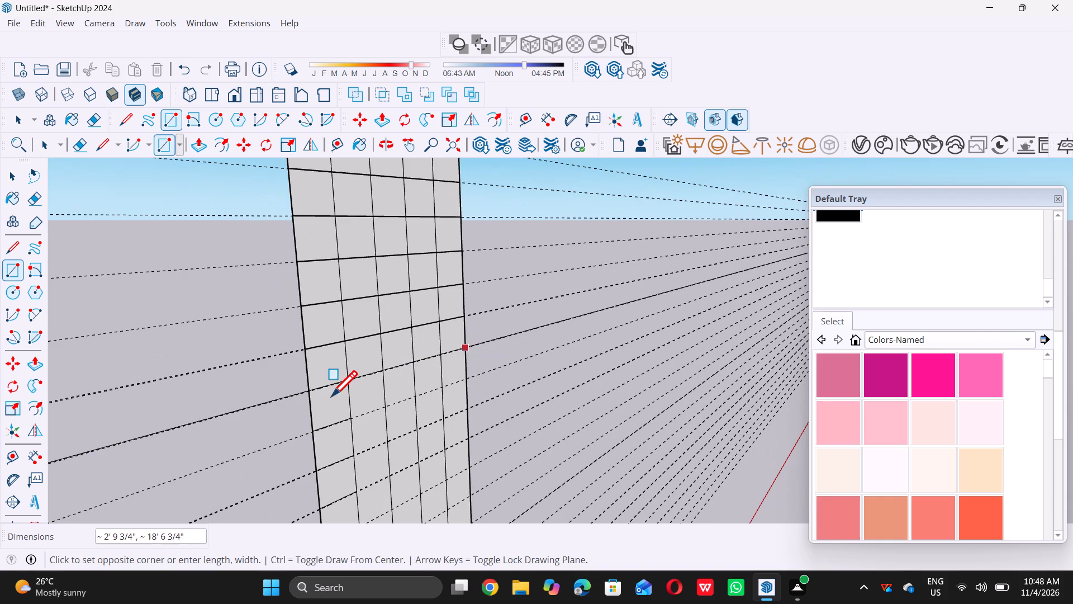
pyautogui.scroll(5, 330, 394)
pyautogui.scroll(5, 269, 403)
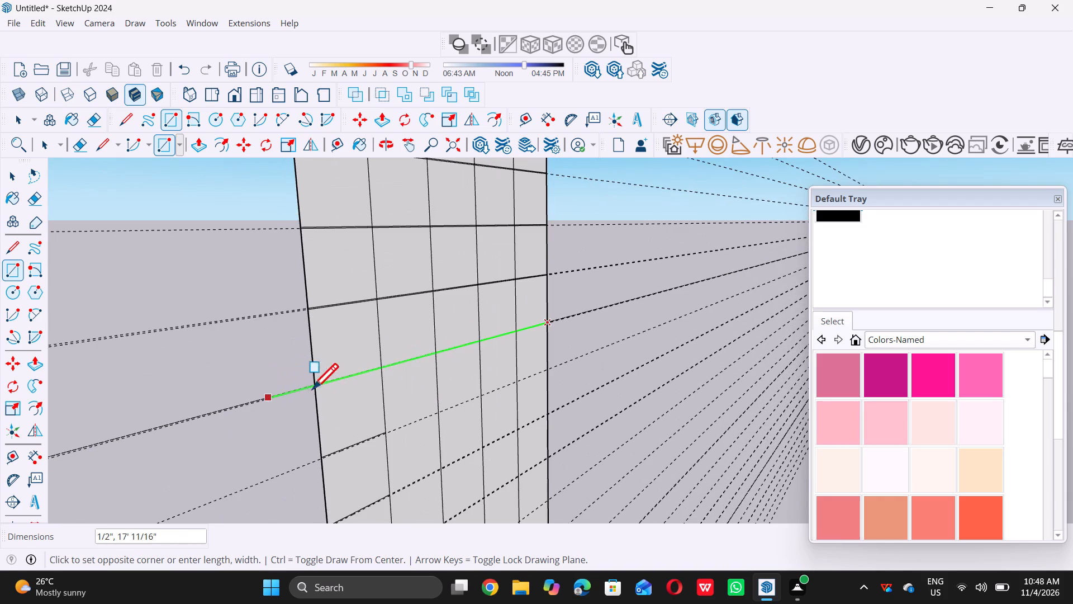
pyautogui.scroll(16, 312, 388)
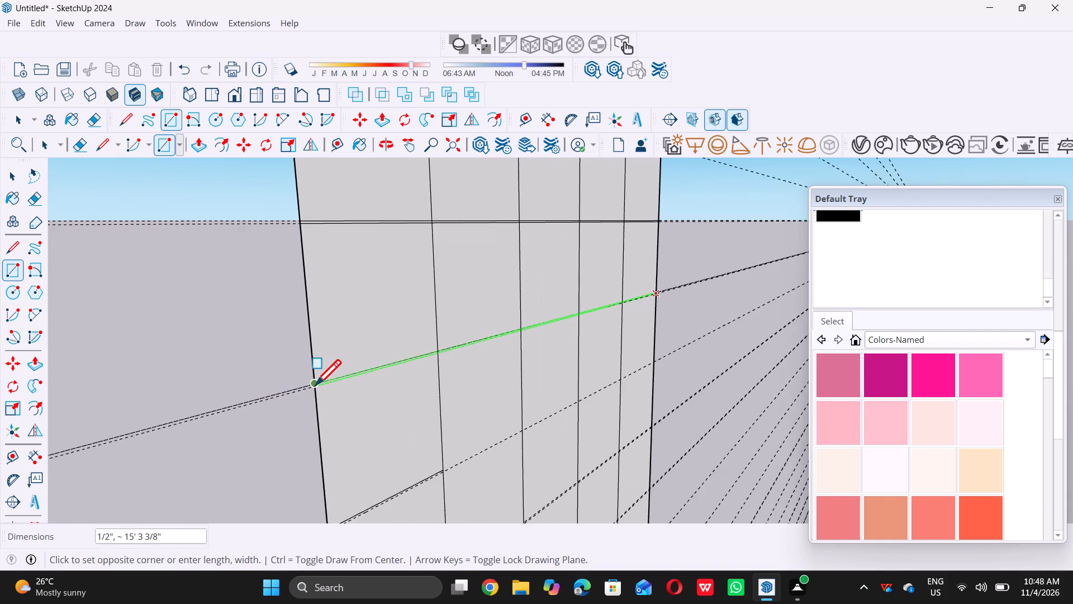
pyautogui.scroll(15, 315, 385)
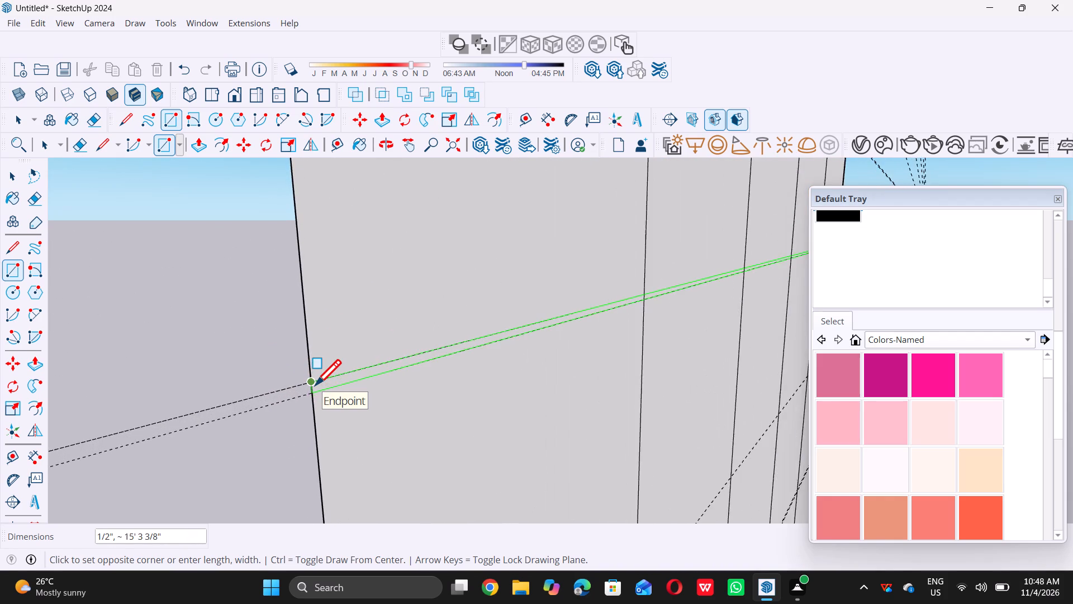
pyautogui.scroll(2, 315, 385)
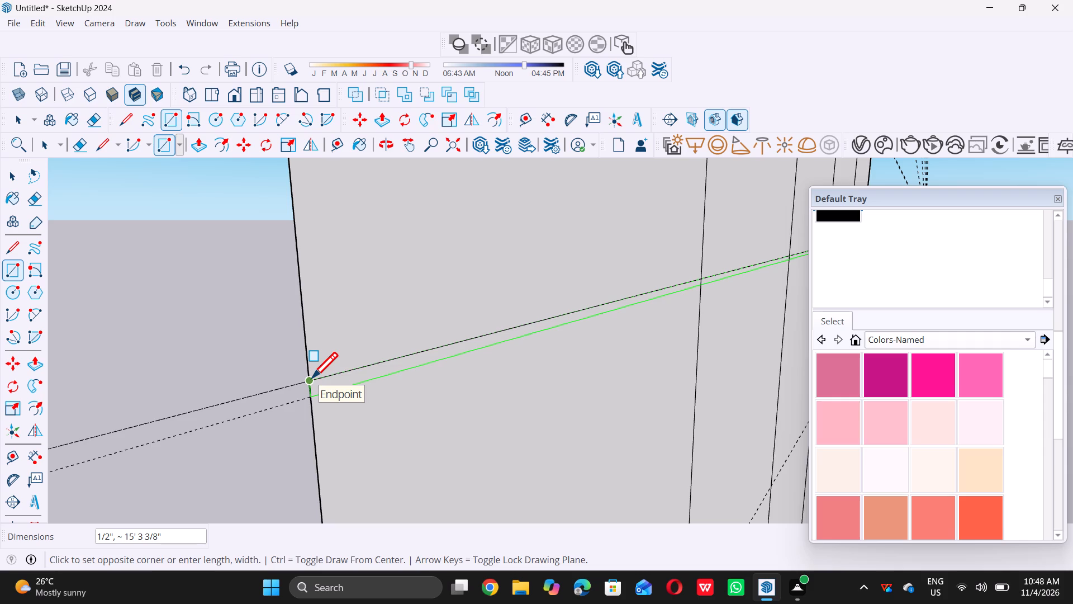
pyautogui.click(312, 377)
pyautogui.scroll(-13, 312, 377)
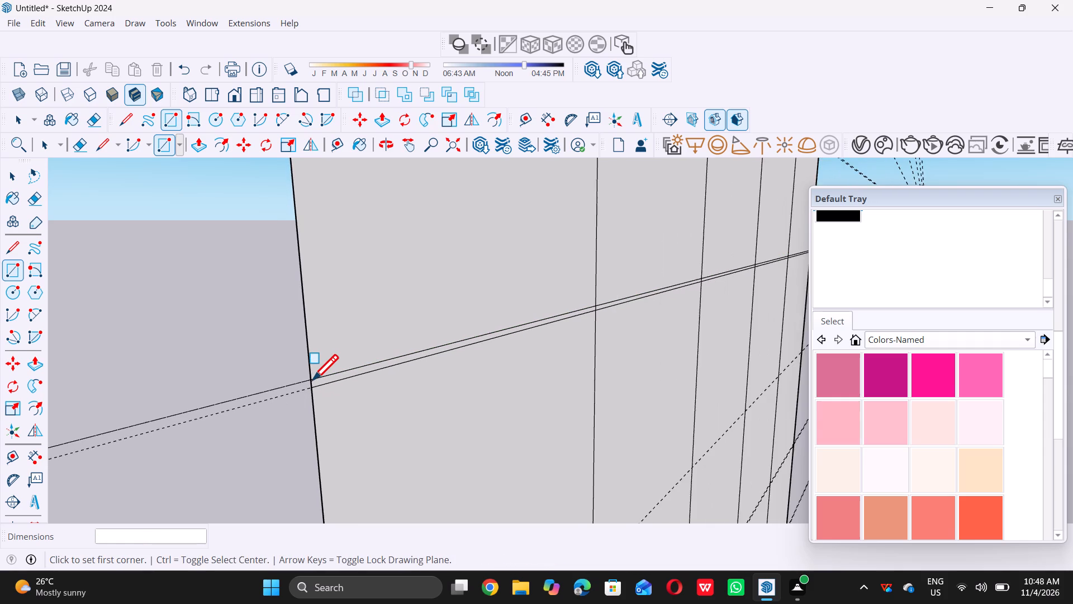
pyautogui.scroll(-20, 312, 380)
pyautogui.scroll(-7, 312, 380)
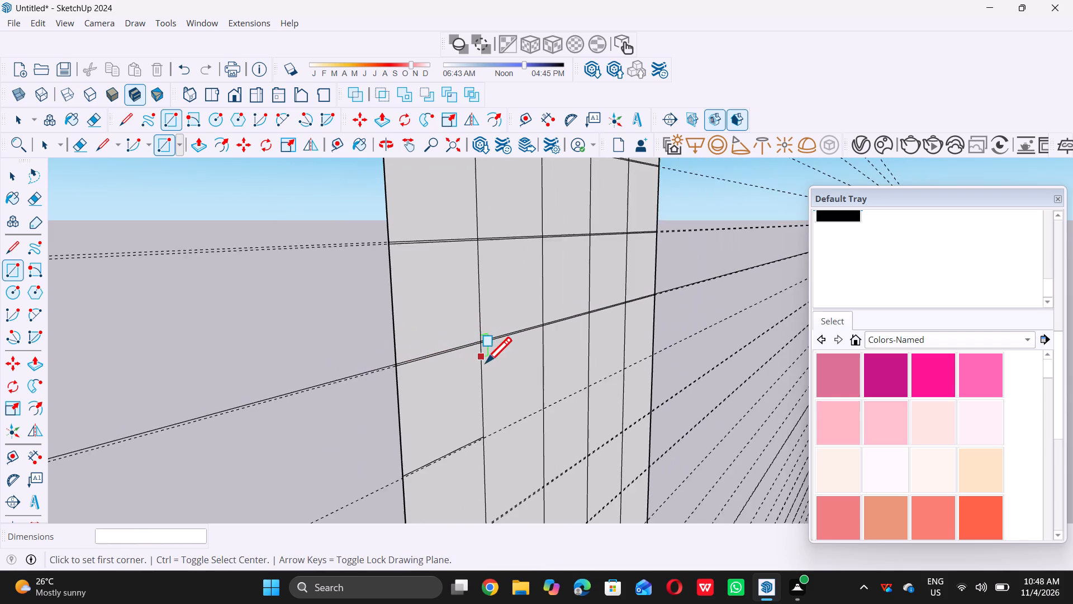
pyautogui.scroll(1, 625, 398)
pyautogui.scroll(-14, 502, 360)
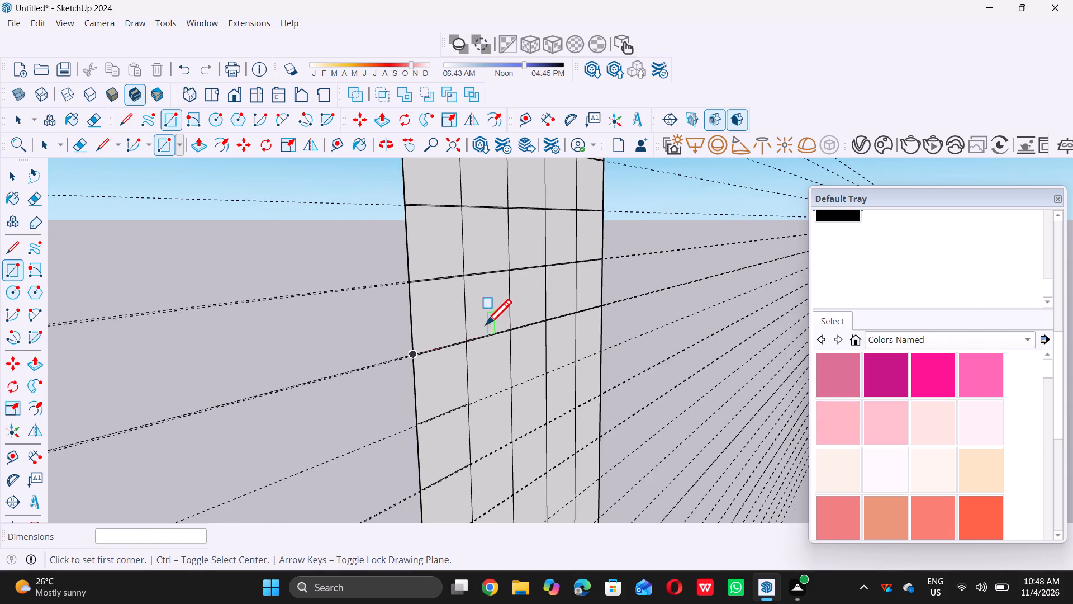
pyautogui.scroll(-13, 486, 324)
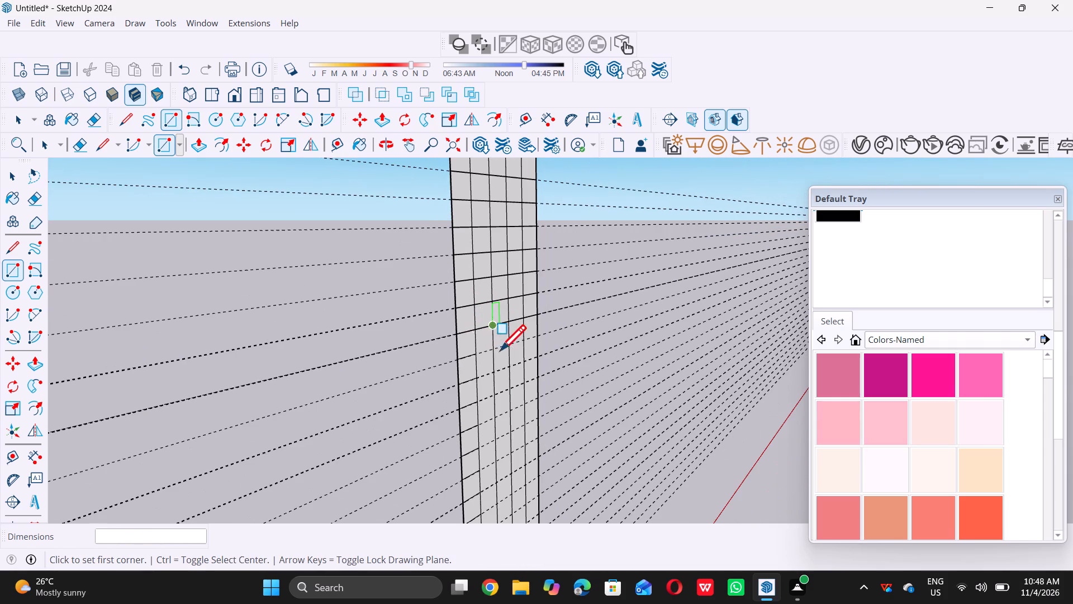
# Draw a 1/2" by about 15' 3 5/16" rectangle across the panel between the eighth horizontal divider from the top and its guide.
pyautogui.scroll(13, 505, 354)
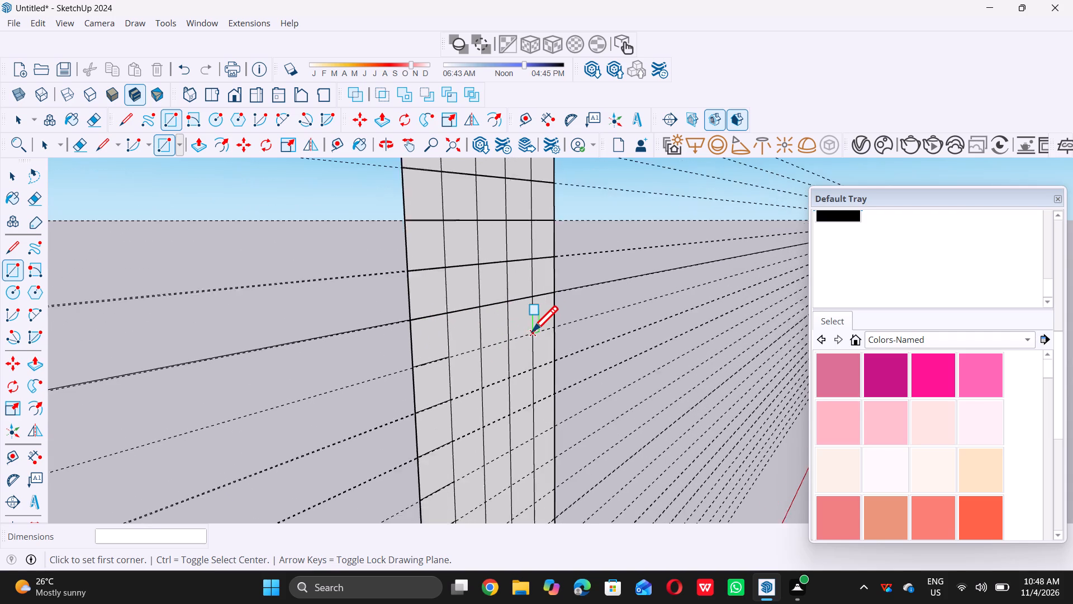
pyautogui.scroll(1, 532, 331)
pyautogui.scroll(-13, 532, 331)
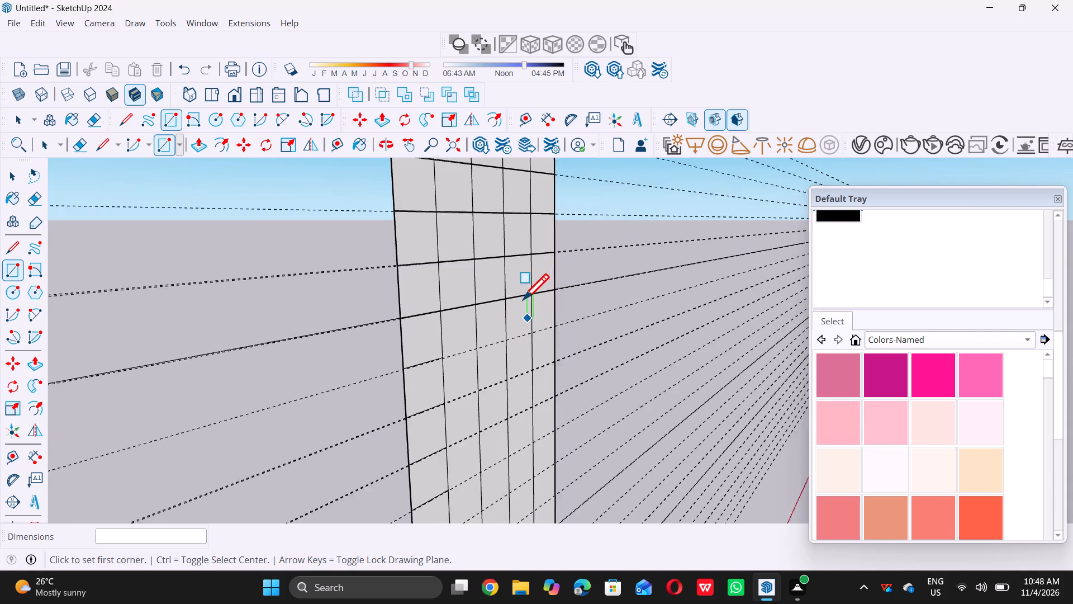
pyautogui.scroll(-3, 523, 299)
pyautogui.scroll(7, 517, 356)
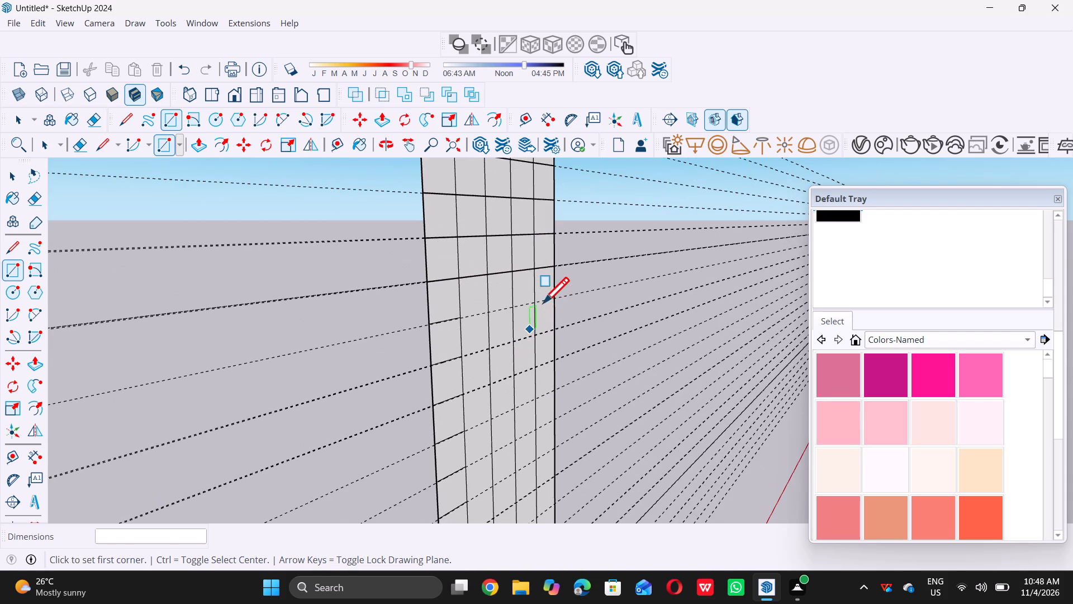
pyautogui.scroll(13, 561, 292)
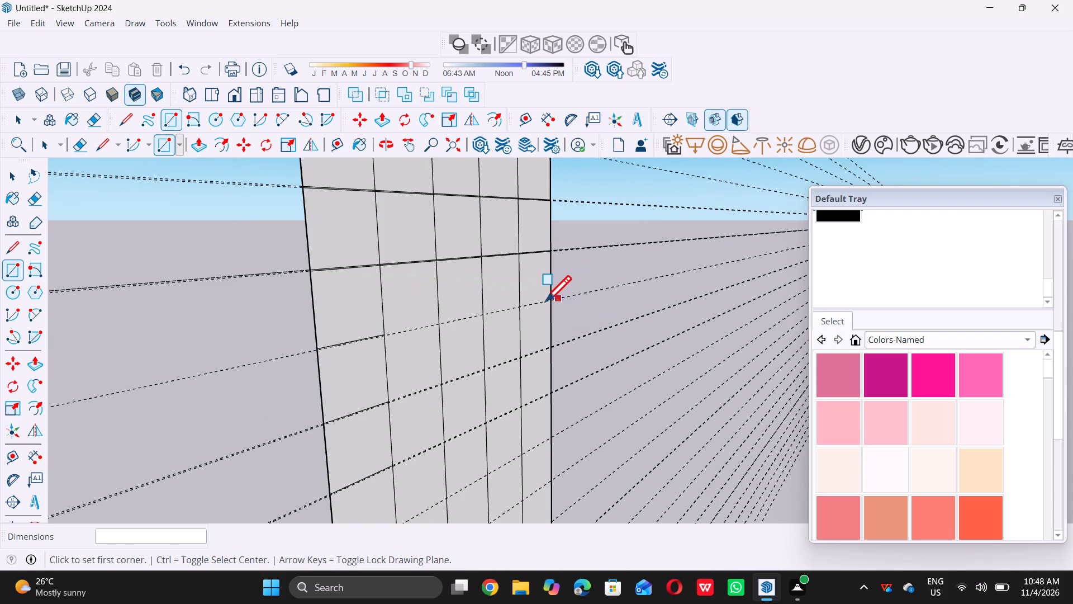
pyautogui.scroll(3, 549, 304)
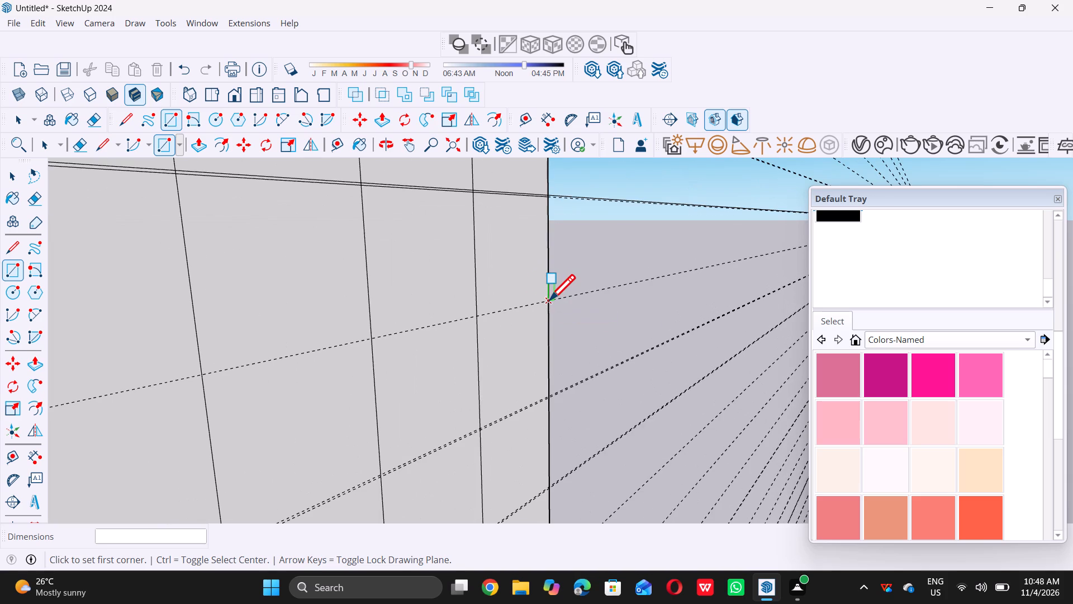
pyautogui.click(549, 300)
pyautogui.scroll(-7, 448, 319)
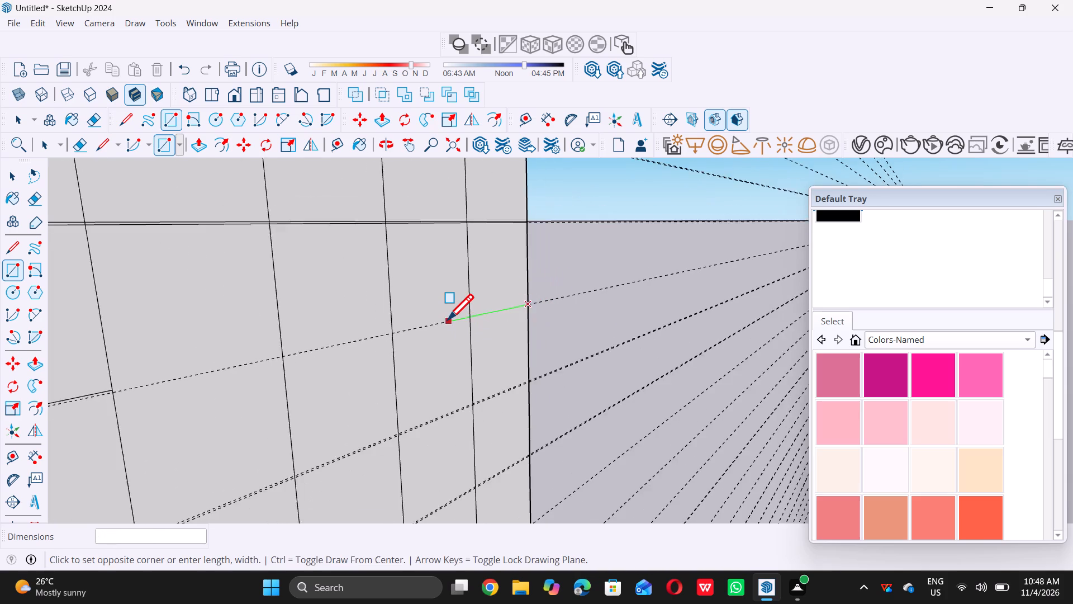
pyautogui.scroll(-14, 448, 319)
pyautogui.scroll(5, 363, 339)
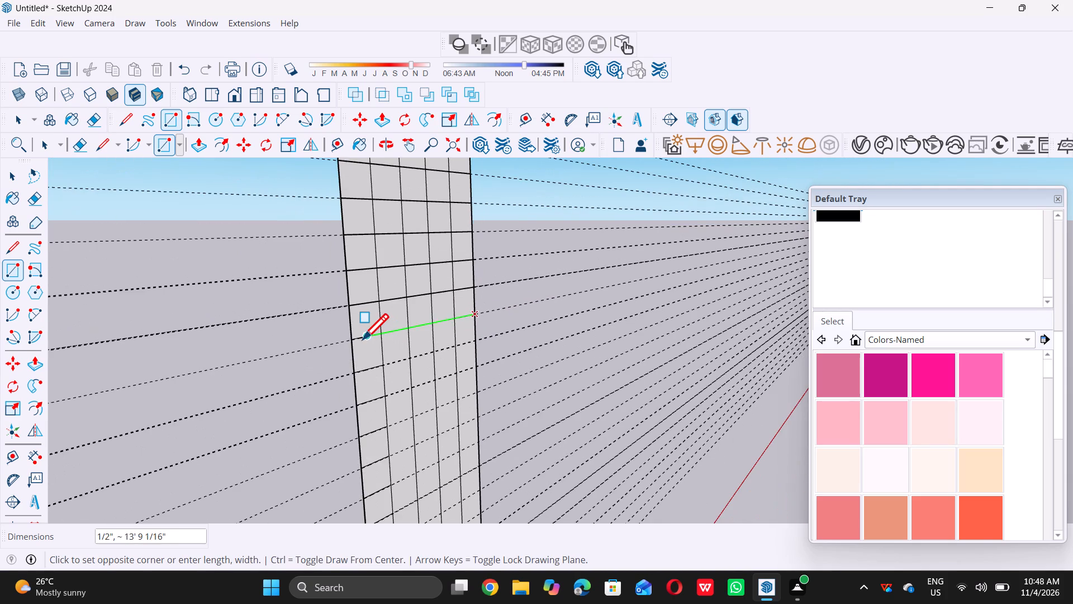
pyautogui.scroll(15, 363, 339)
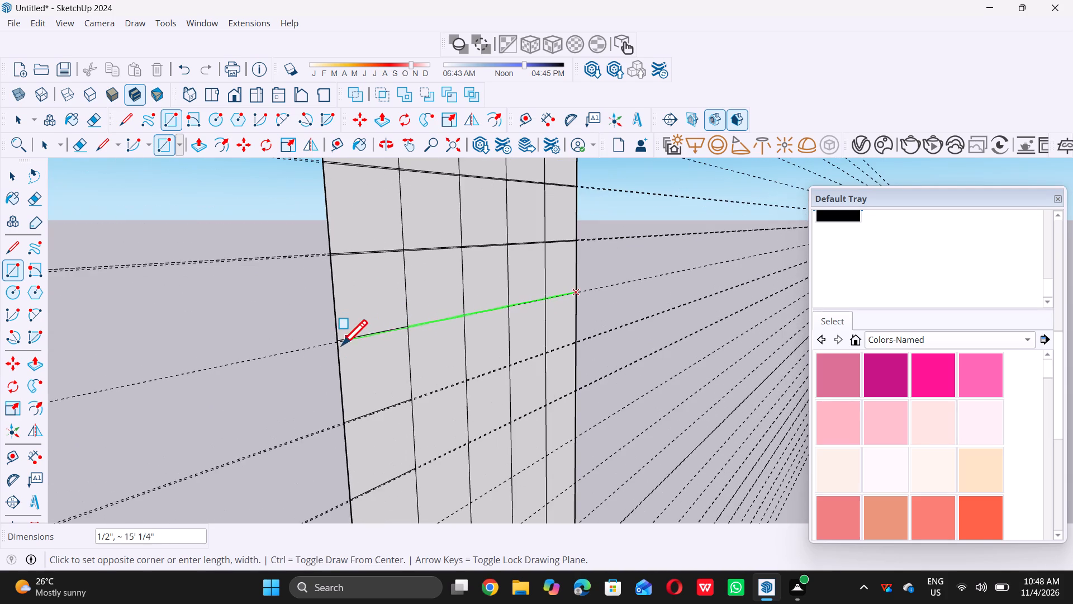
pyautogui.scroll(19, 336, 344)
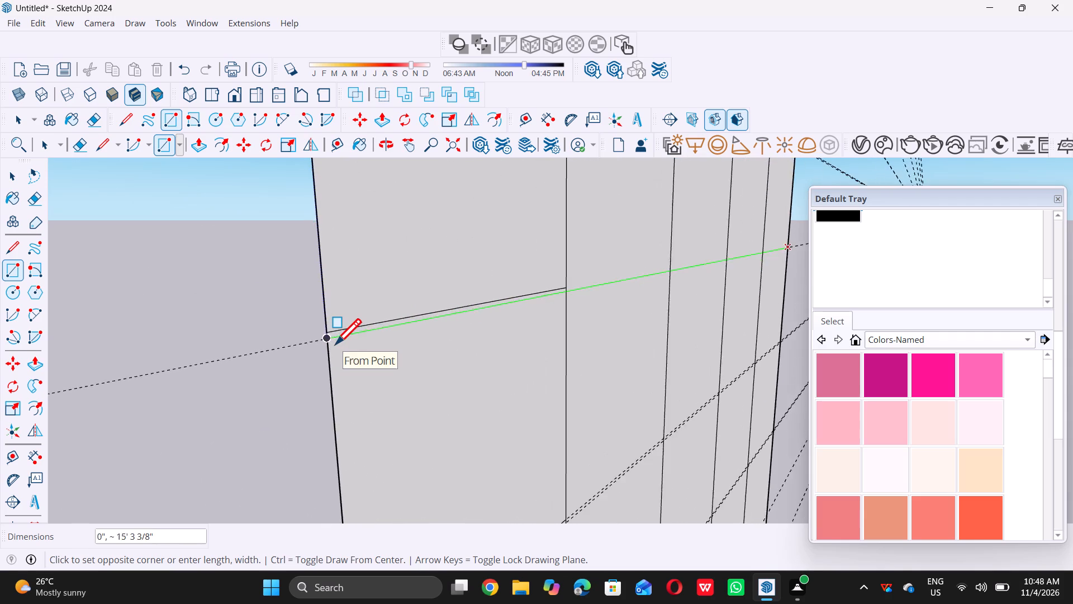
pyautogui.scroll(2, 335, 344)
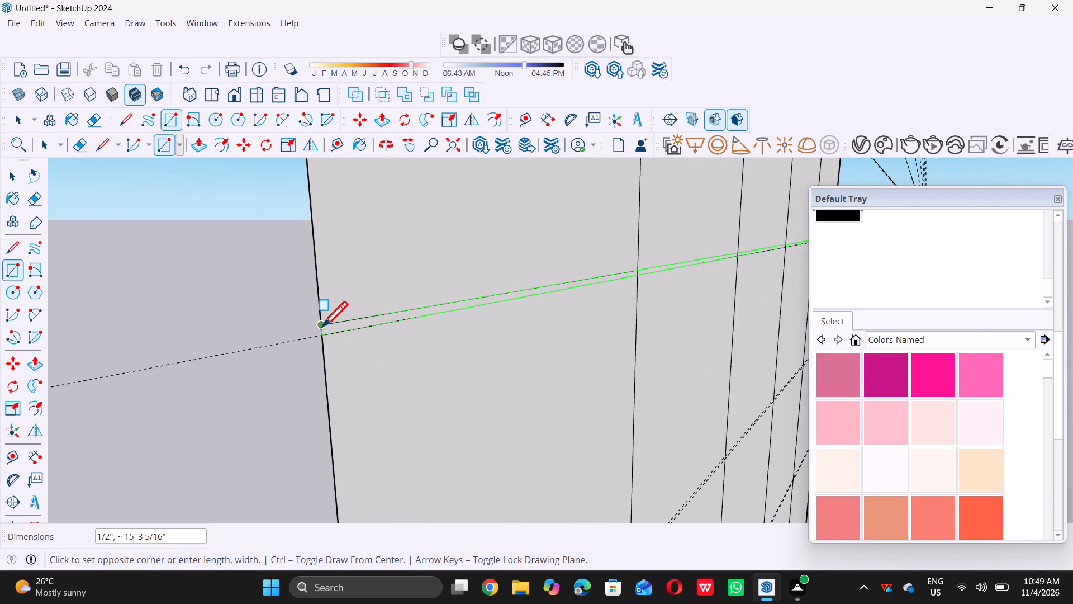
pyautogui.doubleClick(322, 327)
# Draw a 1/2" by about 15' 3 5/16" rectangle across the panel between the paired guides at the ninth horizontal divider from the top.
pyautogui.scroll(-20, 322, 327)
pyautogui.scroll(-3, 322, 327)
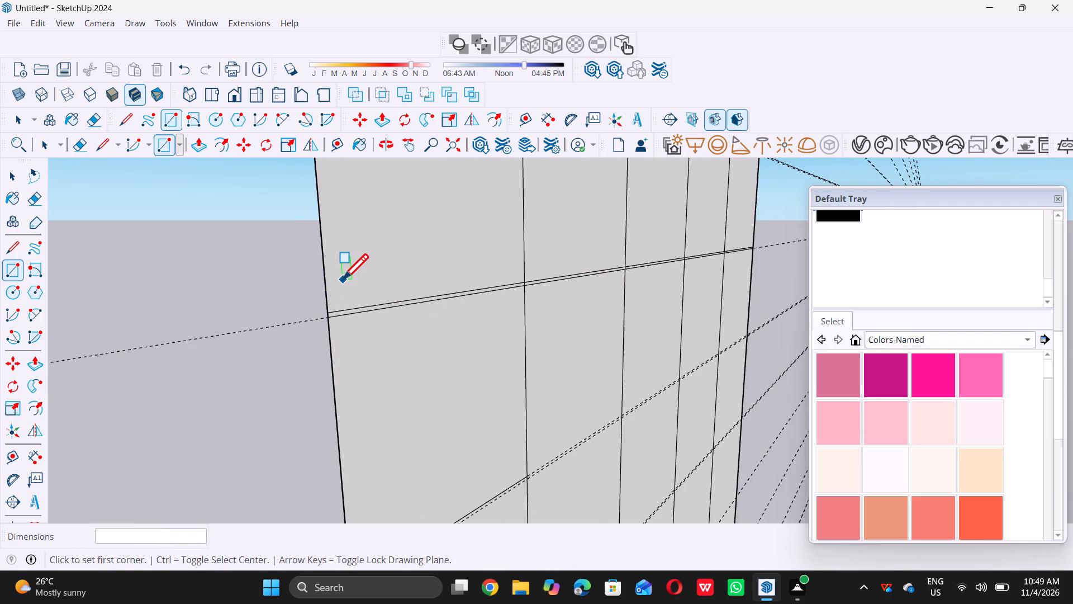
pyautogui.scroll(-16, 343, 279)
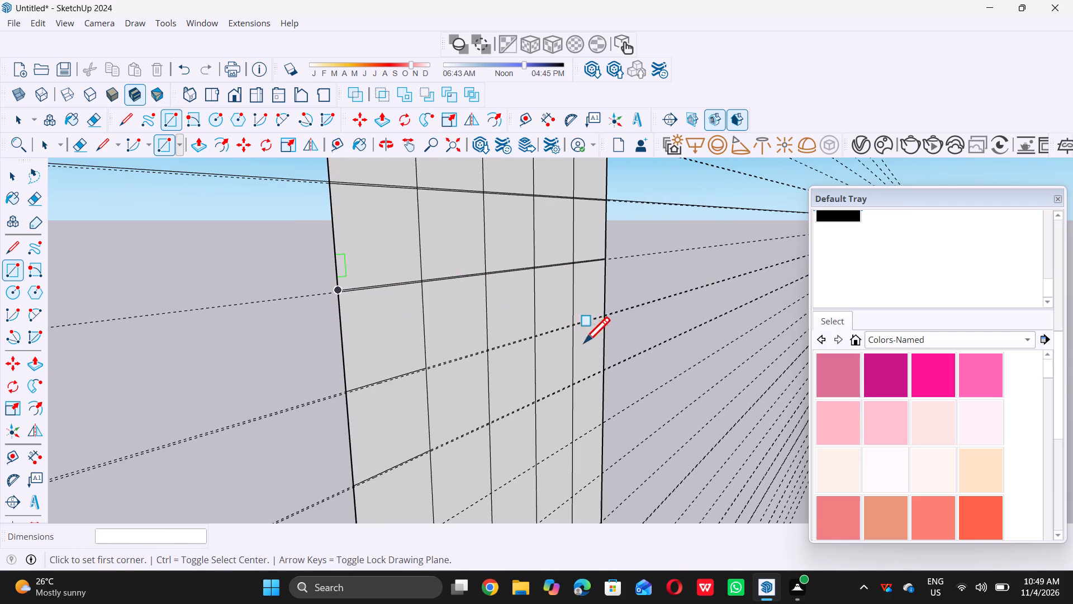
pyautogui.scroll(16, 620, 321)
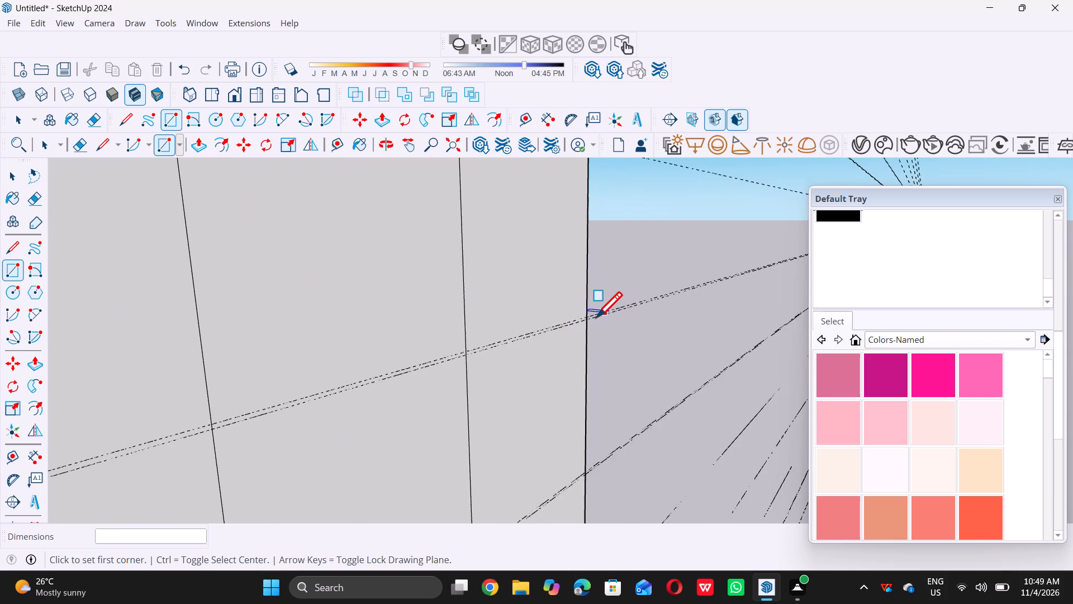
pyautogui.scroll(5, 596, 317)
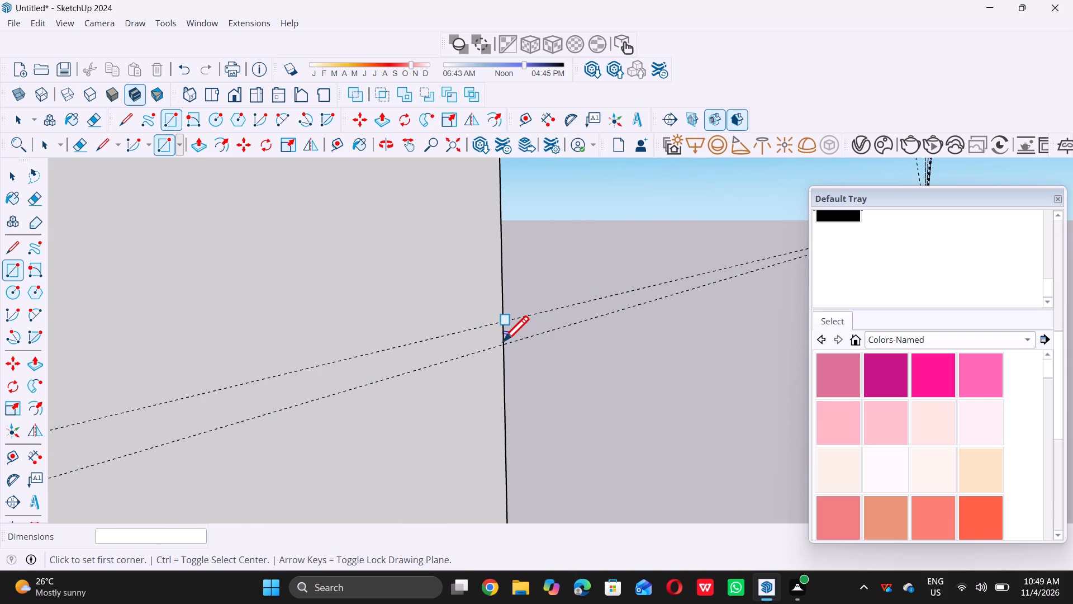
pyautogui.click(503, 343)
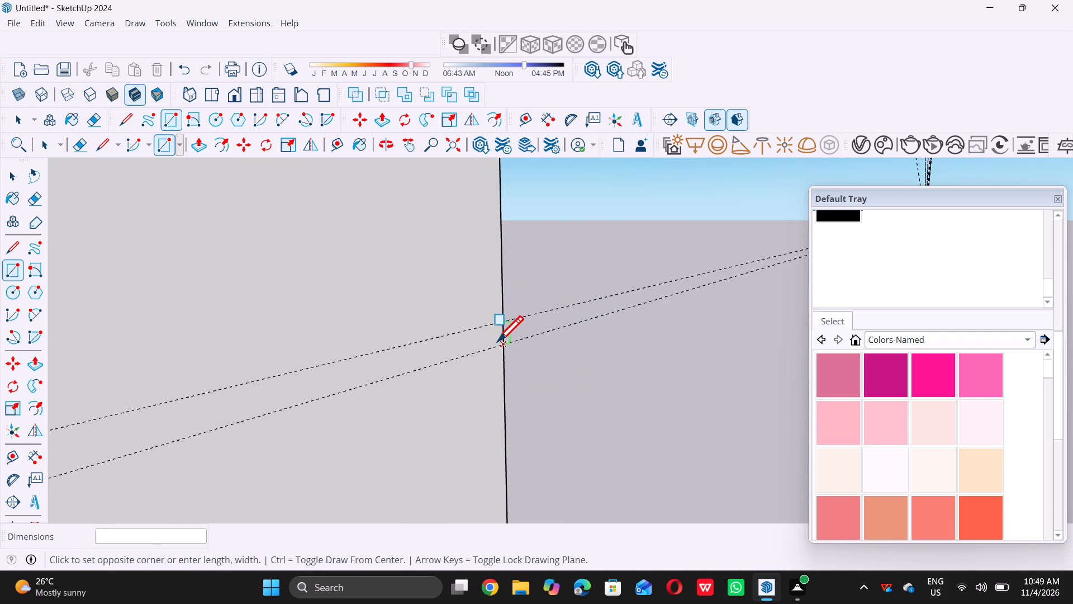
pyautogui.scroll(-20, 469, 334)
pyautogui.scroll(-1, 469, 334)
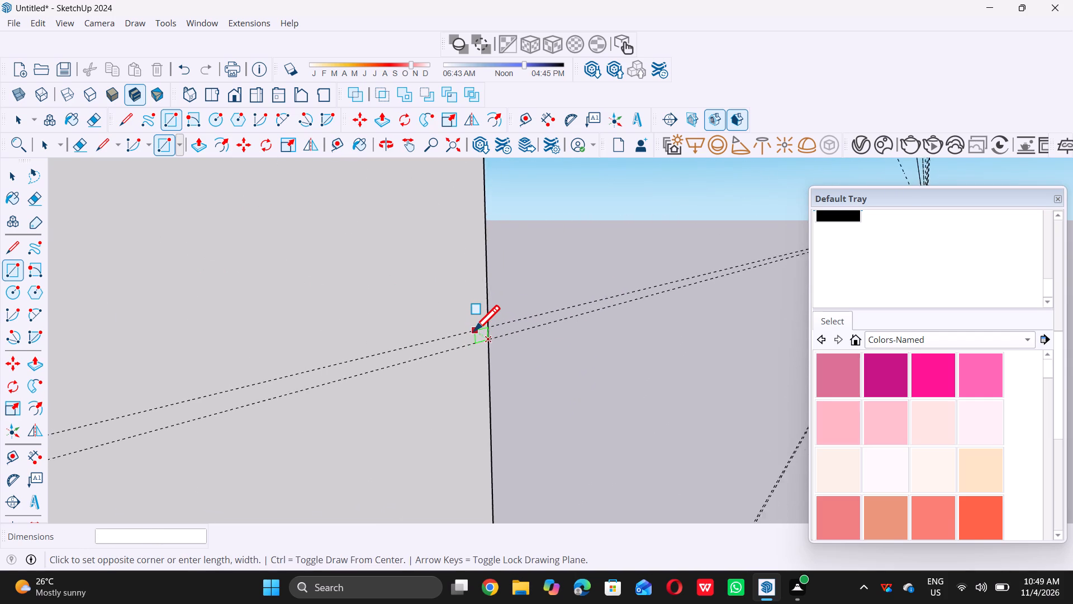
pyautogui.scroll(-20, 474, 331)
pyautogui.scroll(-7, 474, 331)
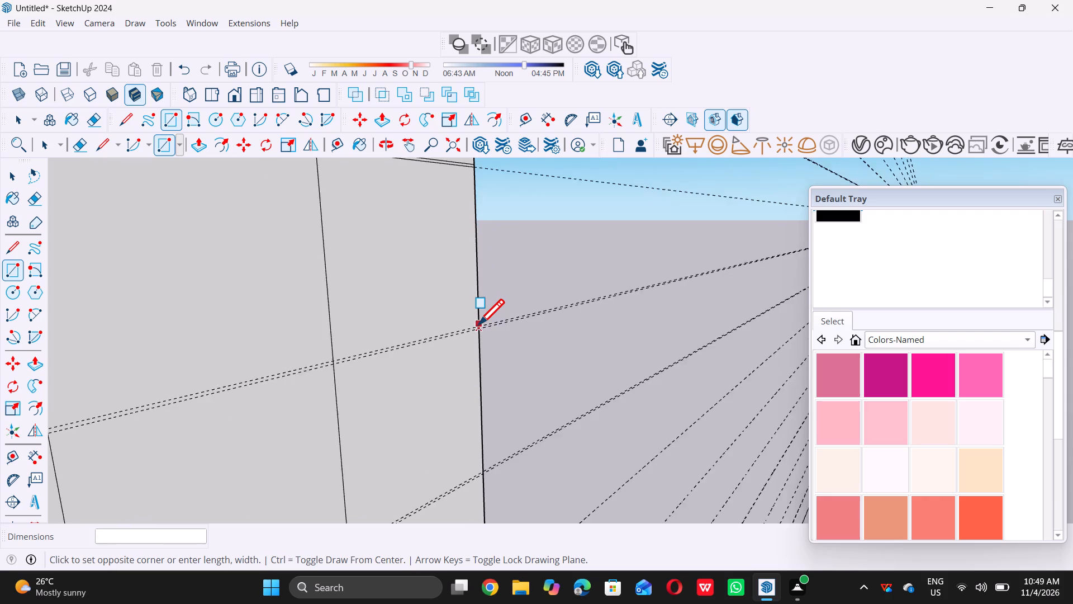
pyautogui.scroll(-19, 478, 324)
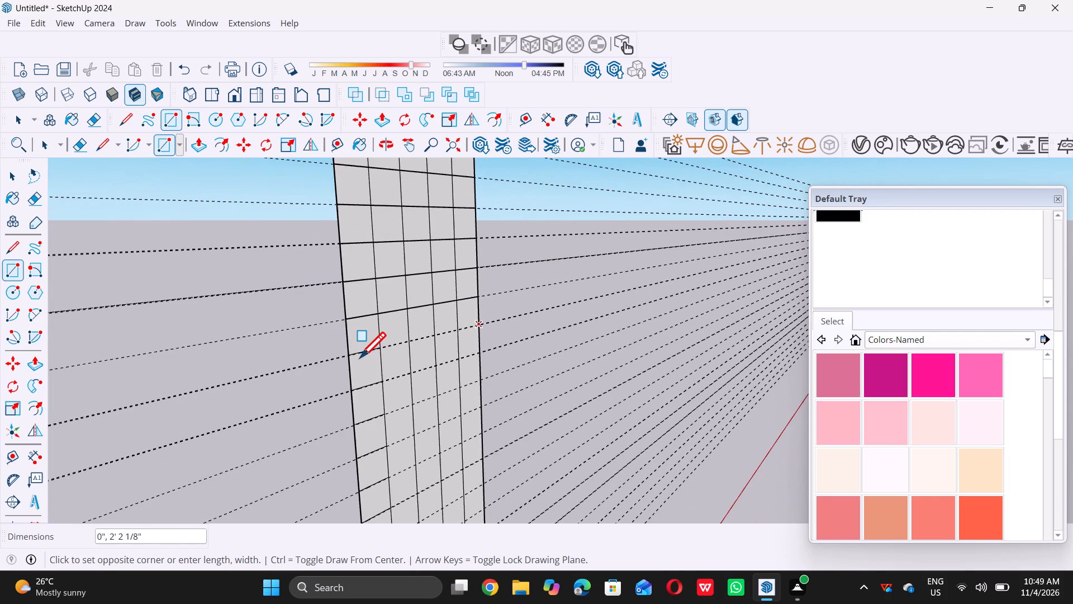
pyautogui.scroll(19, 358, 354)
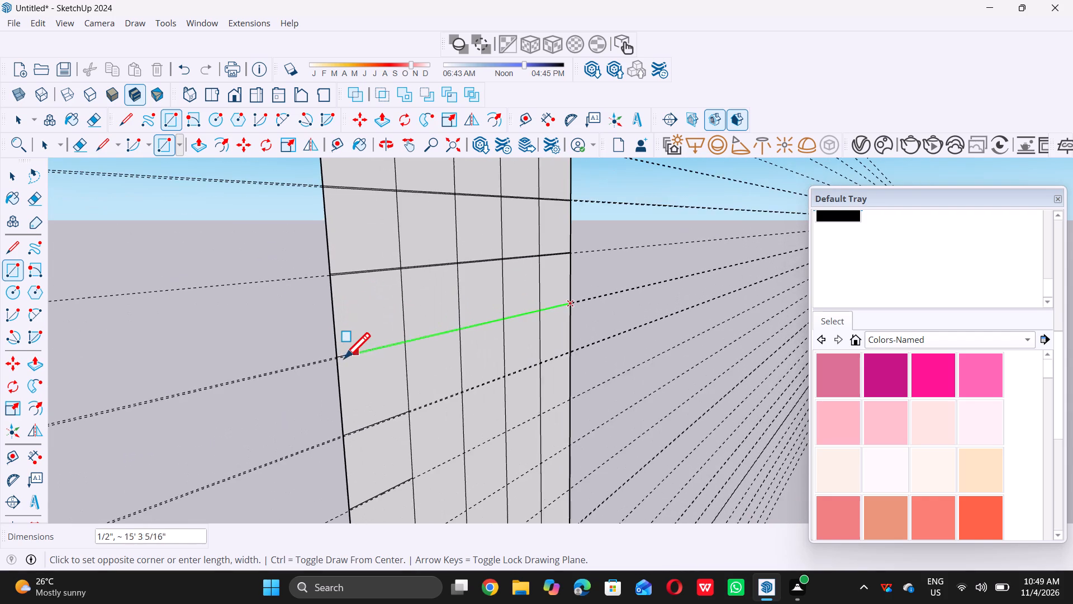
pyautogui.scroll(20, 334, 358)
pyautogui.scroll(4, 334, 356)
pyautogui.click(323, 353)
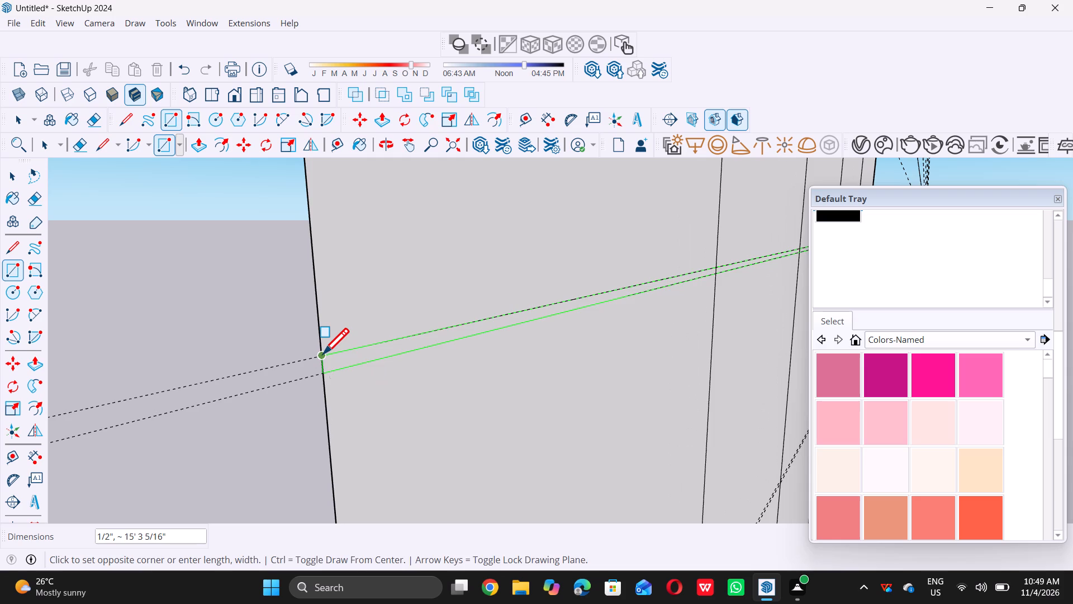
# Draw a 1/2" by about 15' 3 1/4" rectangle across the panel between the paired guides at the tenth horizontal divider from the top.
pyautogui.scroll(-20, 325, 345)
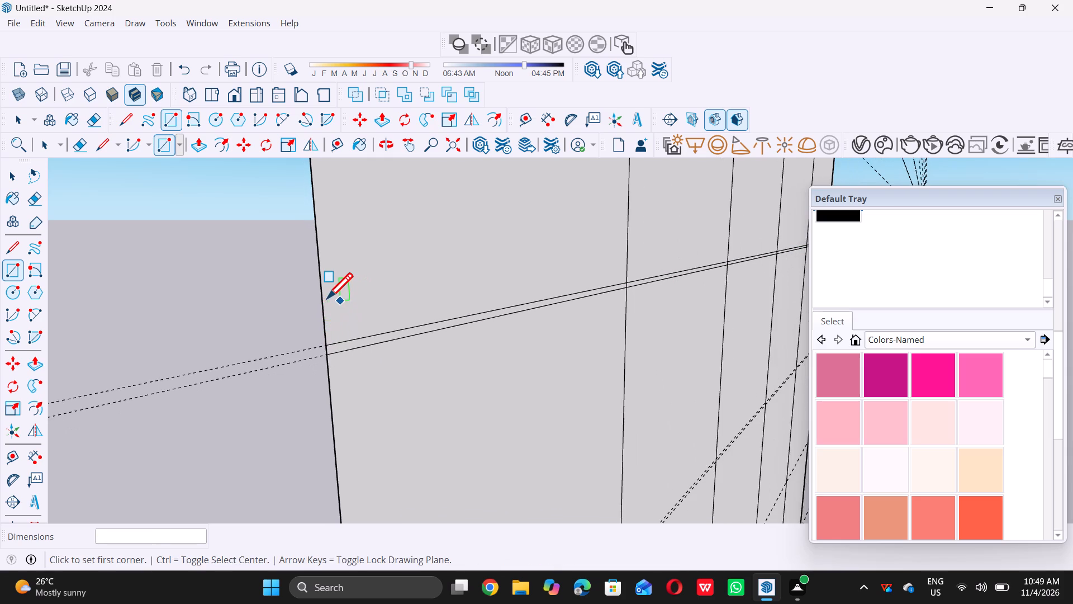
pyautogui.scroll(-20, 327, 298)
pyautogui.scroll(-6, 327, 298)
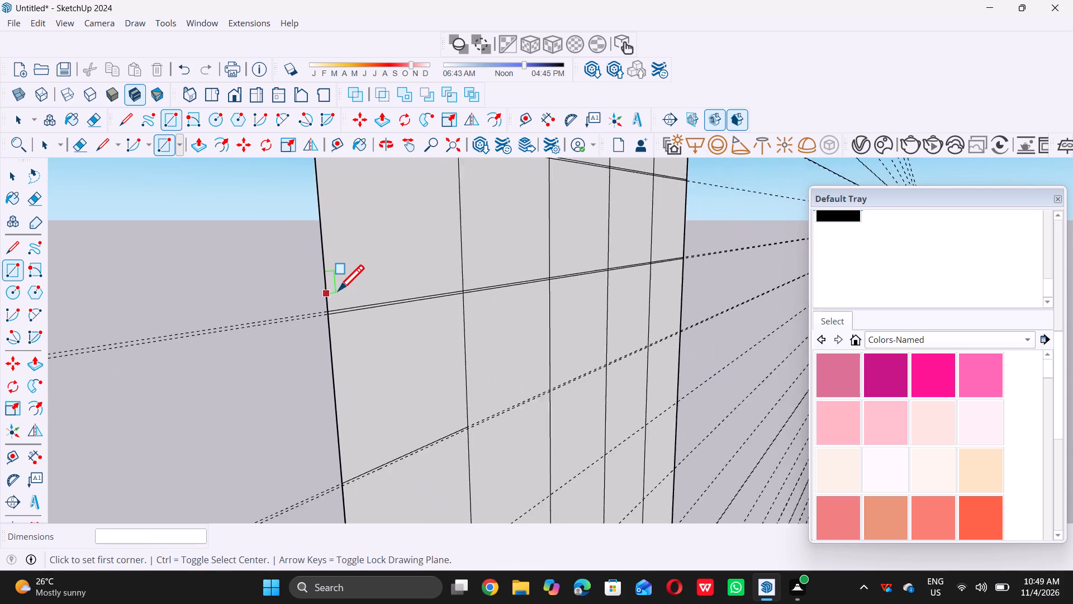
pyautogui.scroll(-9, 338, 290)
pyautogui.scroll(7, 533, 351)
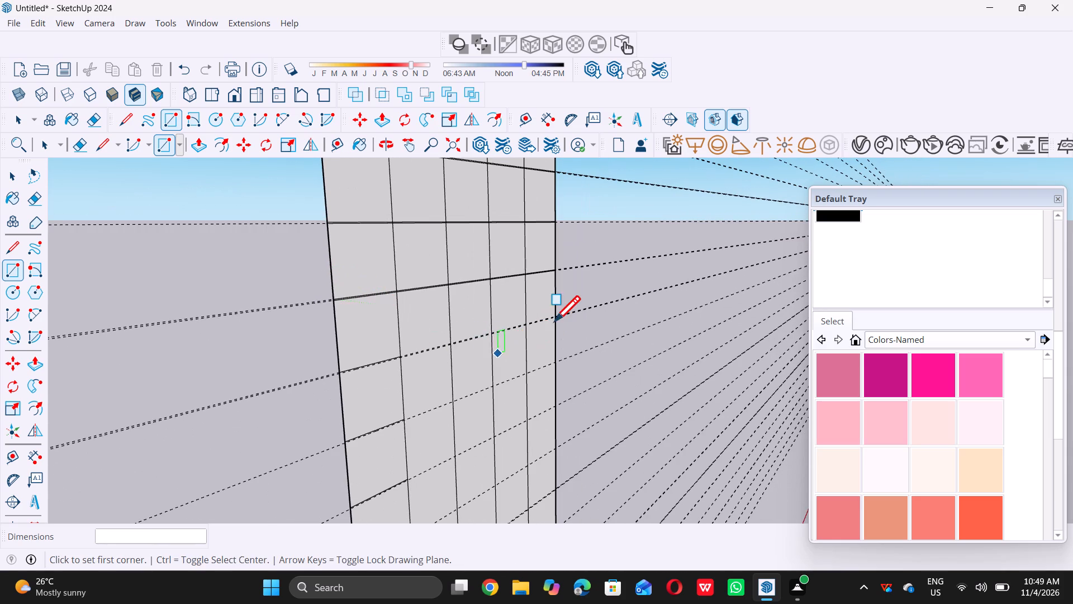
pyautogui.scroll(17, 557, 308)
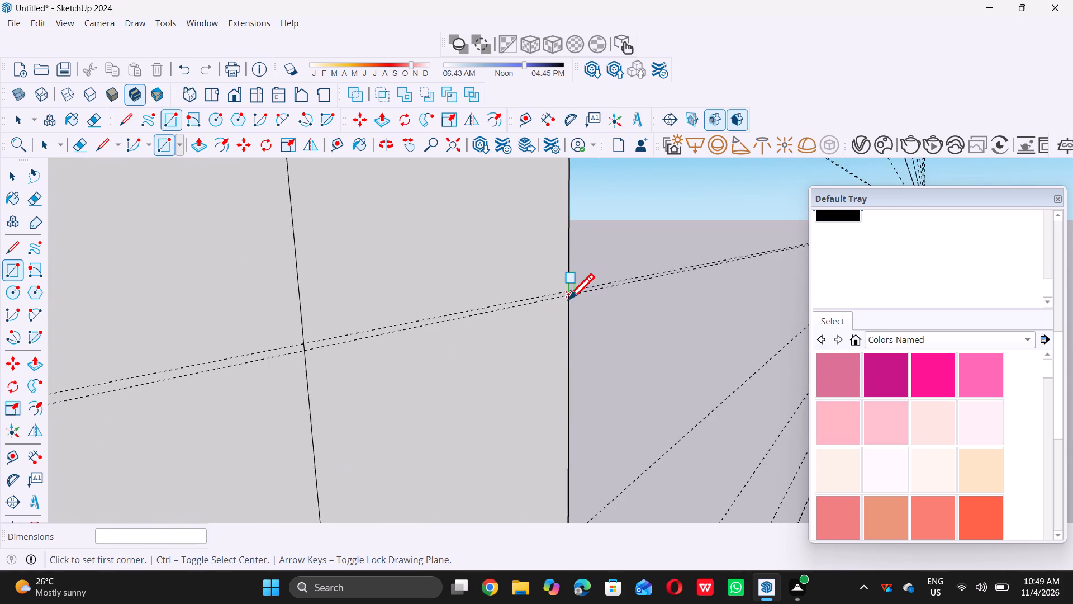
pyautogui.scroll(9, 569, 295)
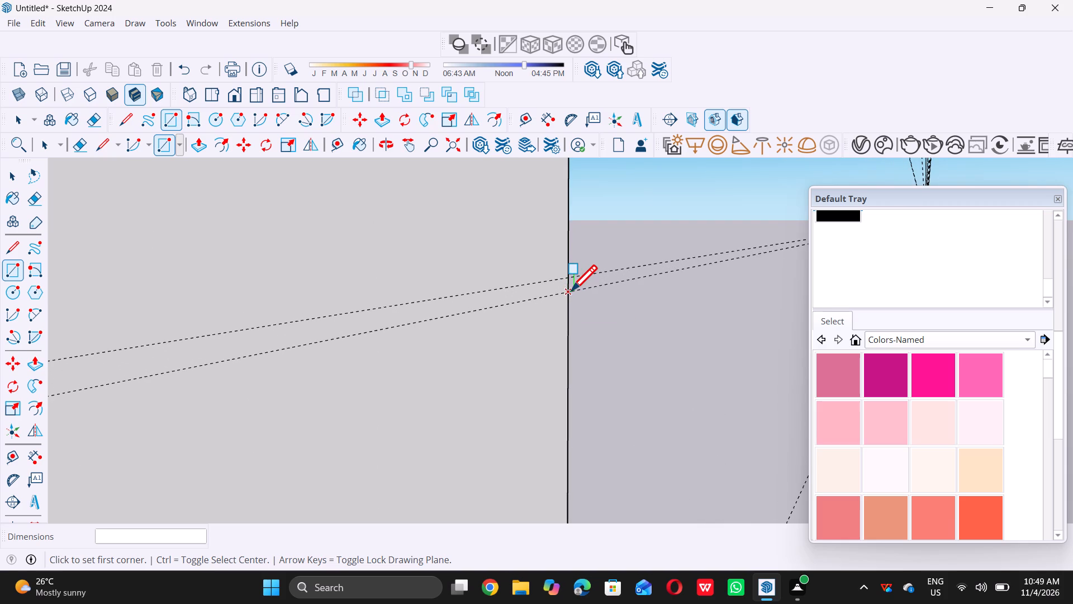
pyautogui.doubleClick(568, 291)
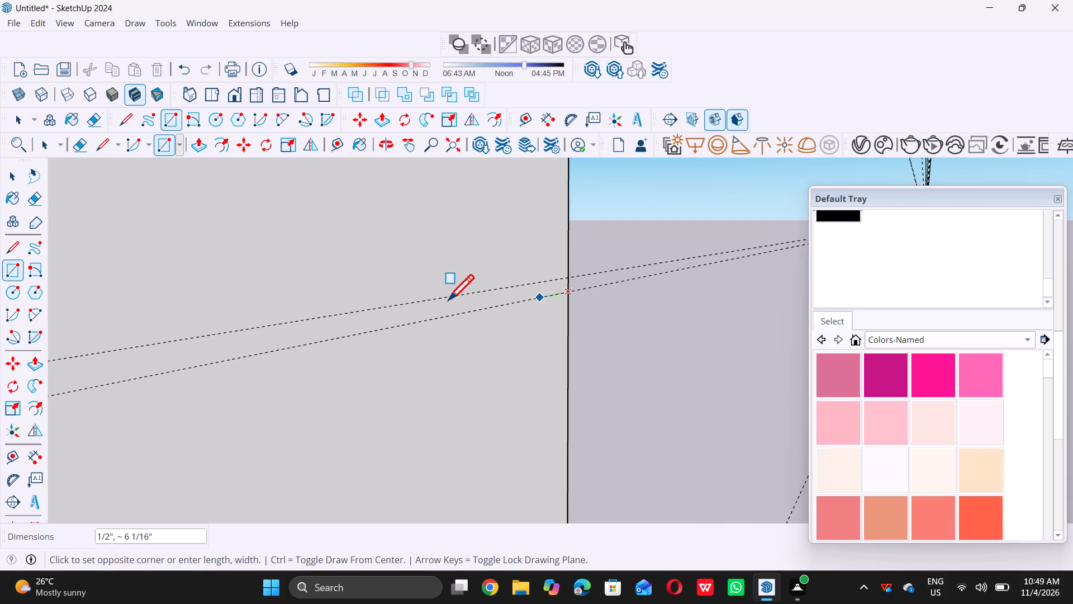
pyautogui.scroll(-19, 448, 300)
pyautogui.scroll(-20, 448, 301)
pyautogui.scroll(-3, 448, 301)
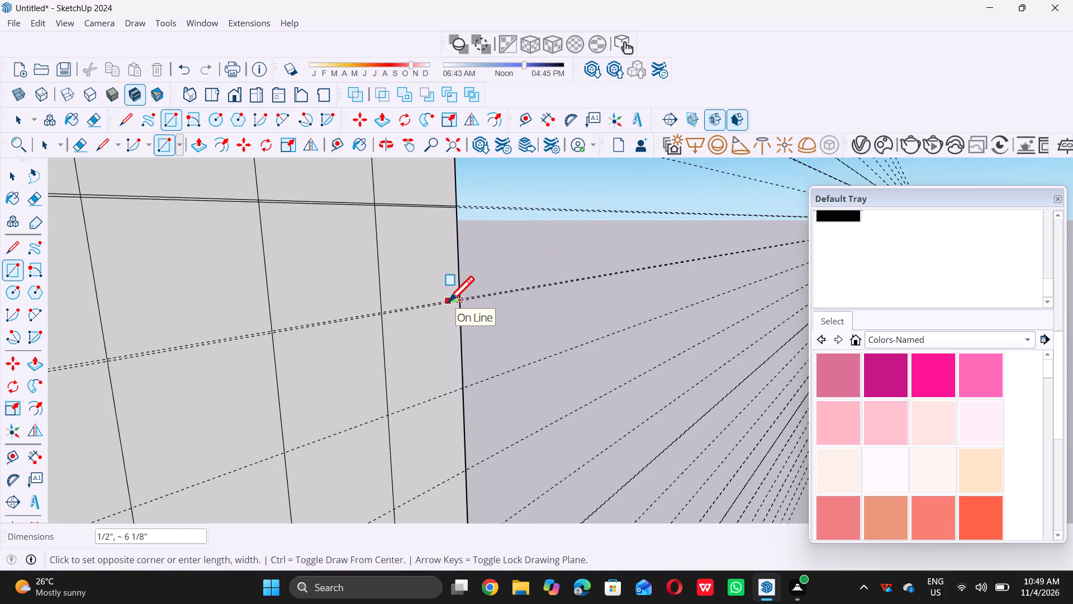
pyautogui.scroll(-6, 448, 301)
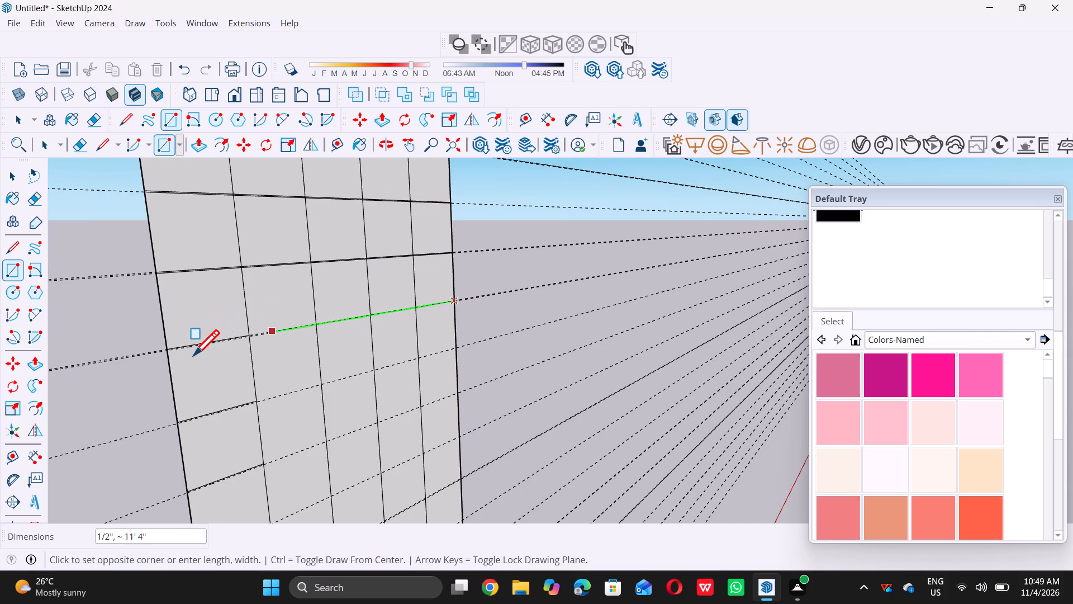
pyautogui.scroll(16, 184, 356)
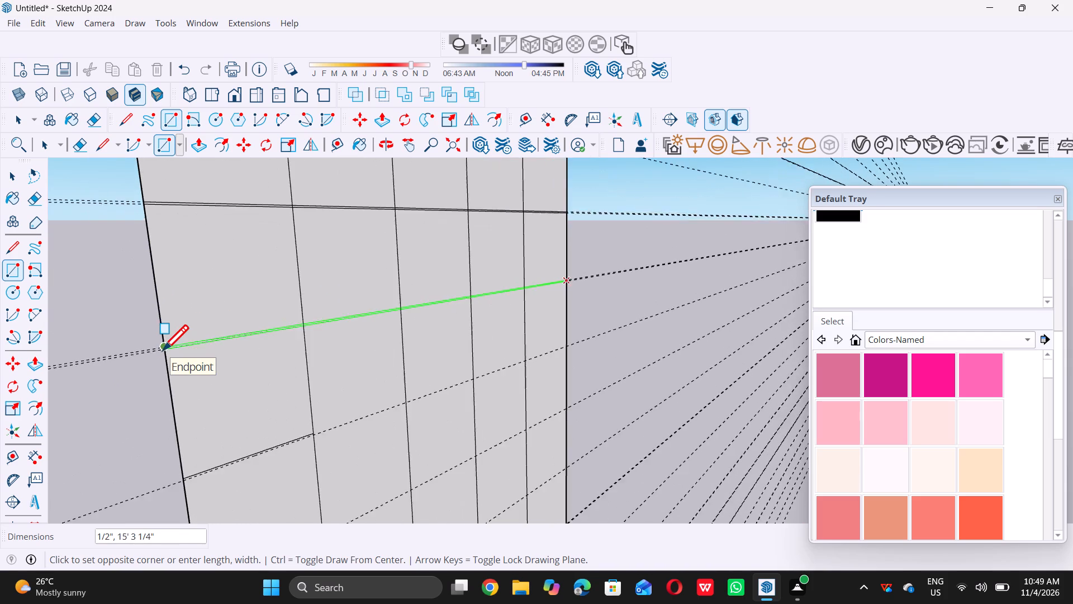
pyautogui.scroll(8, 163, 350)
pyautogui.scroll(-5, 163, 350)
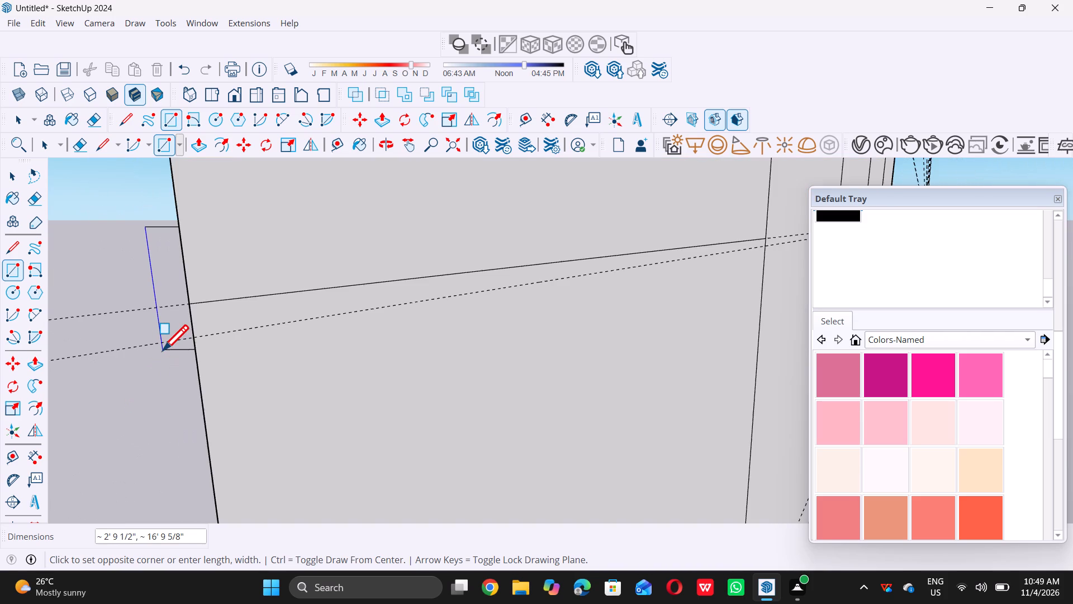
pyautogui.scroll(-1, 163, 350)
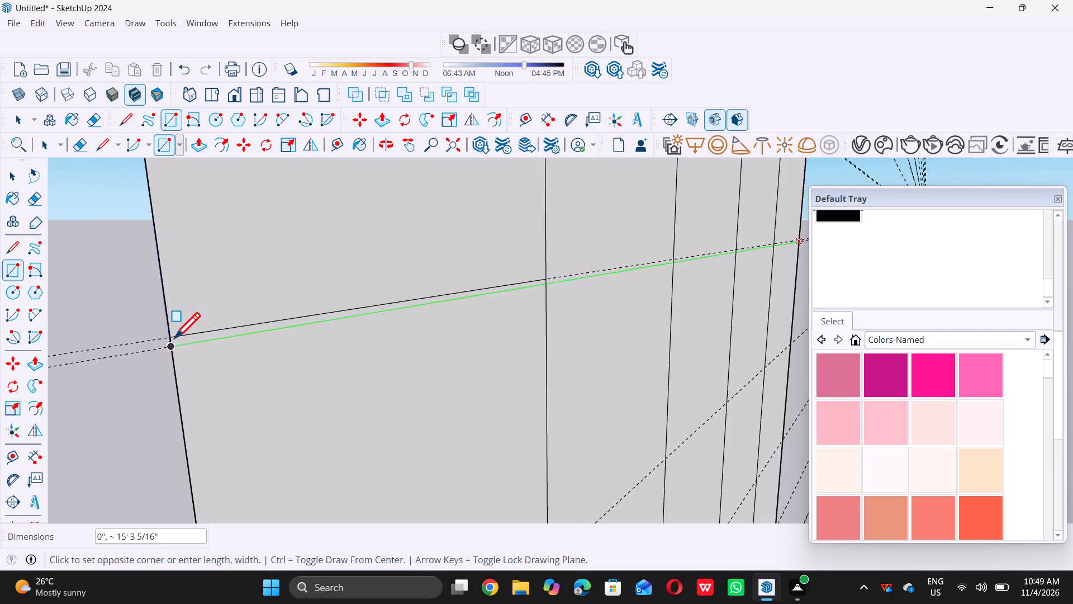
pyautogui.tripleClick(172, 337)
pyautogui.scroll(-5, 226, 338)
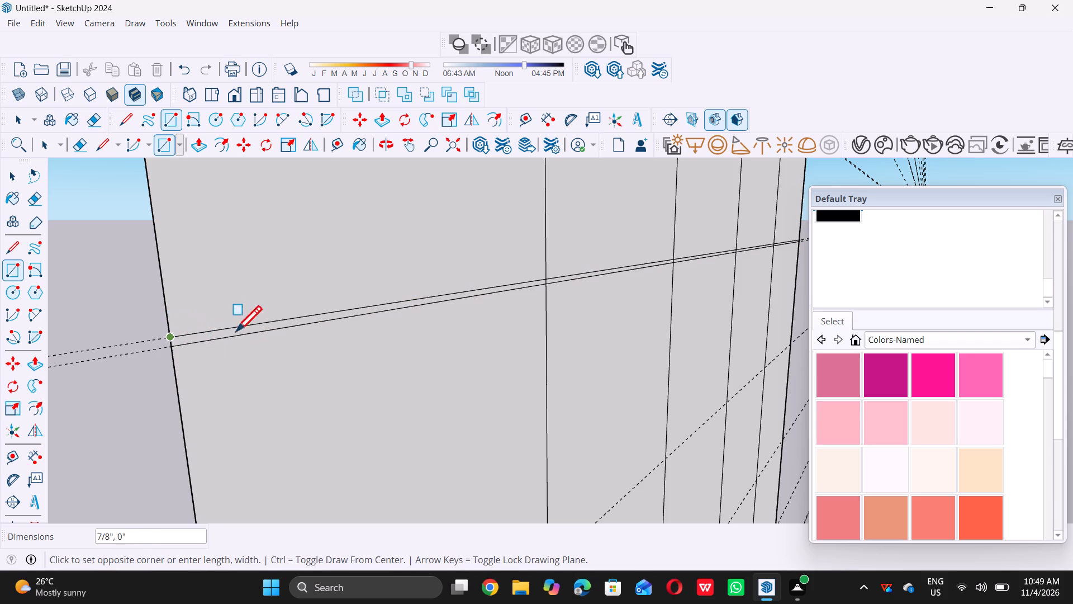
pyautogui.scroll(-20, 236, 331)
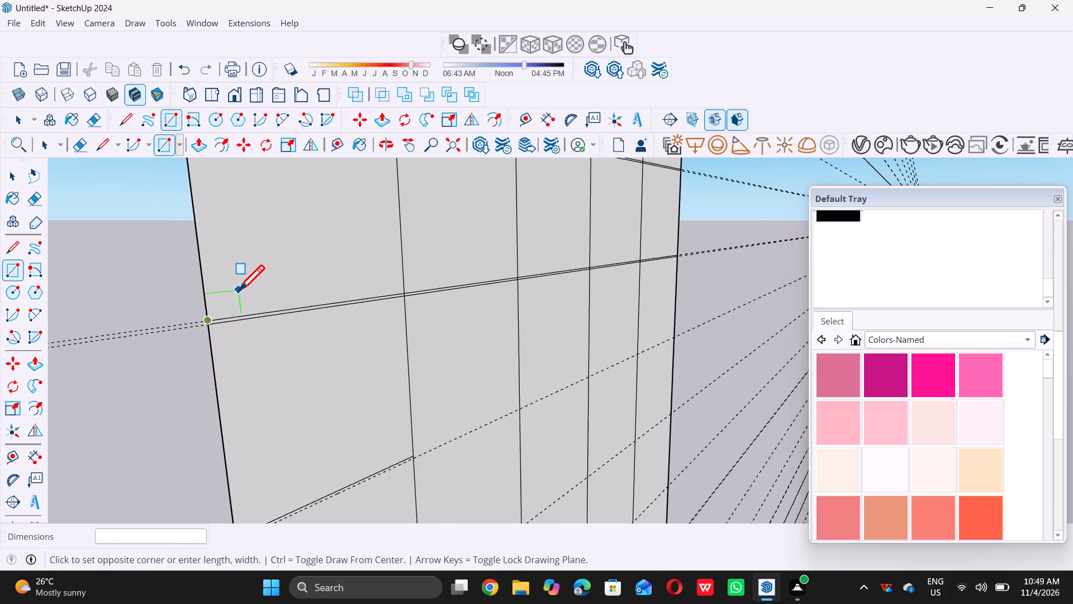
pyautogui.scroll(-10, 239, 290)
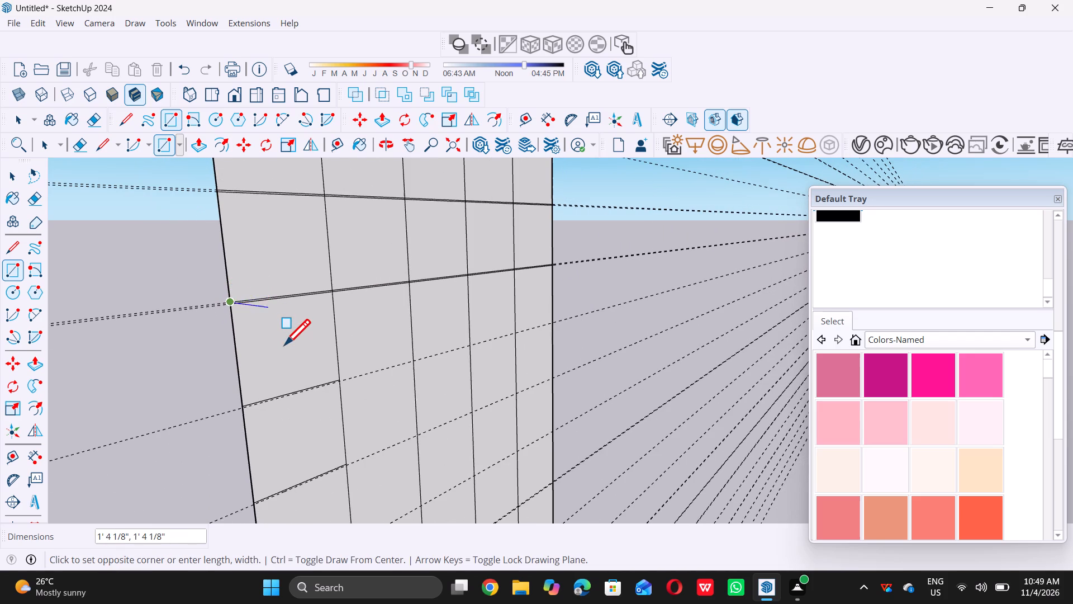
pyautogui.press('space')
pyautogui.write('R')
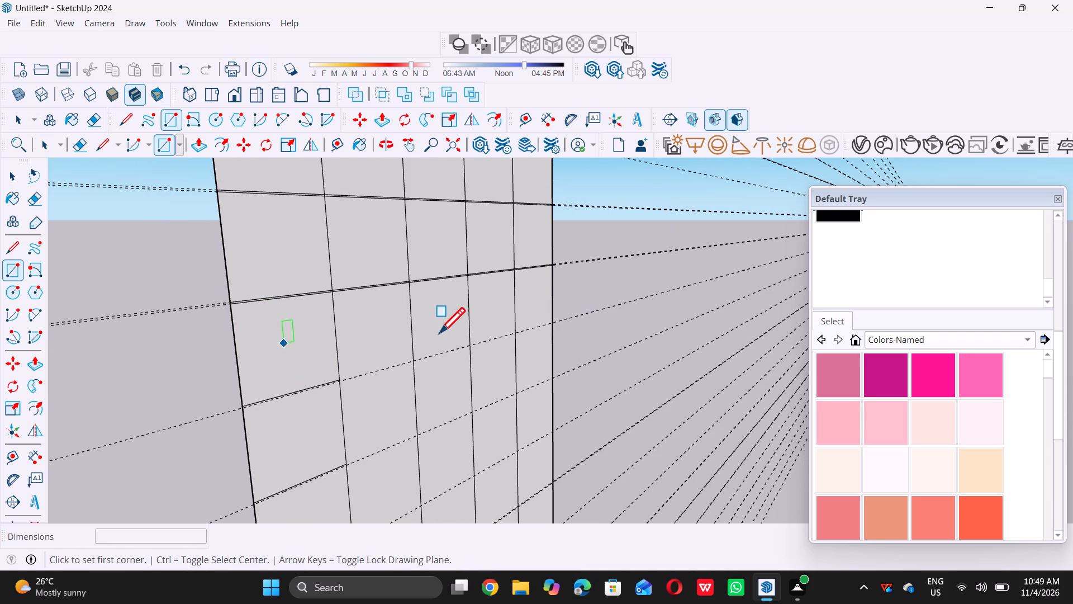
# Draw a 1/2" by about 15' 3 3/16" rectangle across the panel between the eleventh horizontal divider from the top and its guide.
pyautogui.scroll(-10, 439, 332)
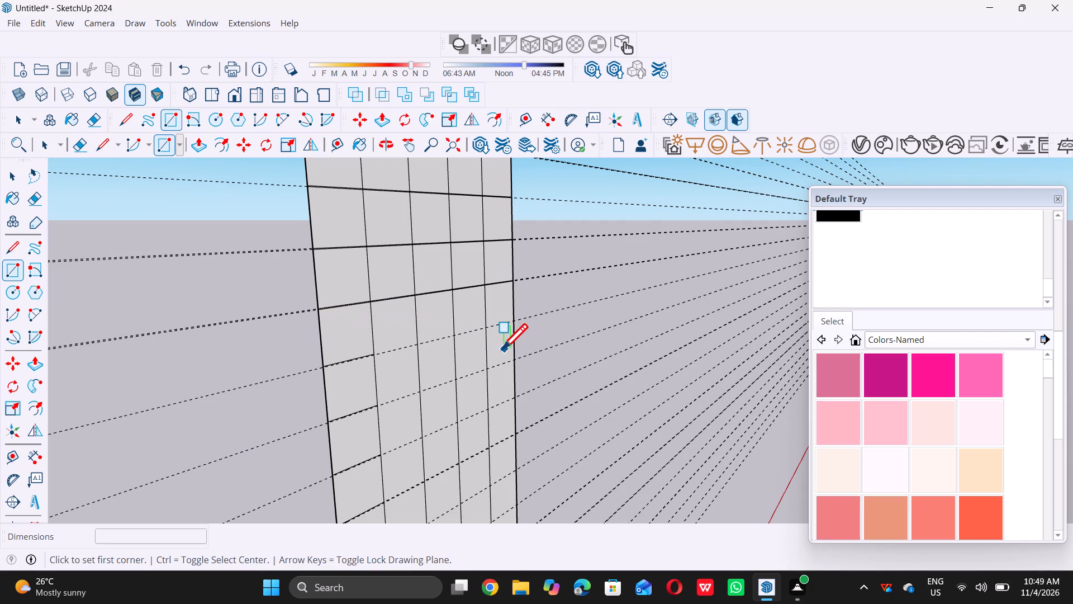
pyautogui.scroll(13, 514, 342)
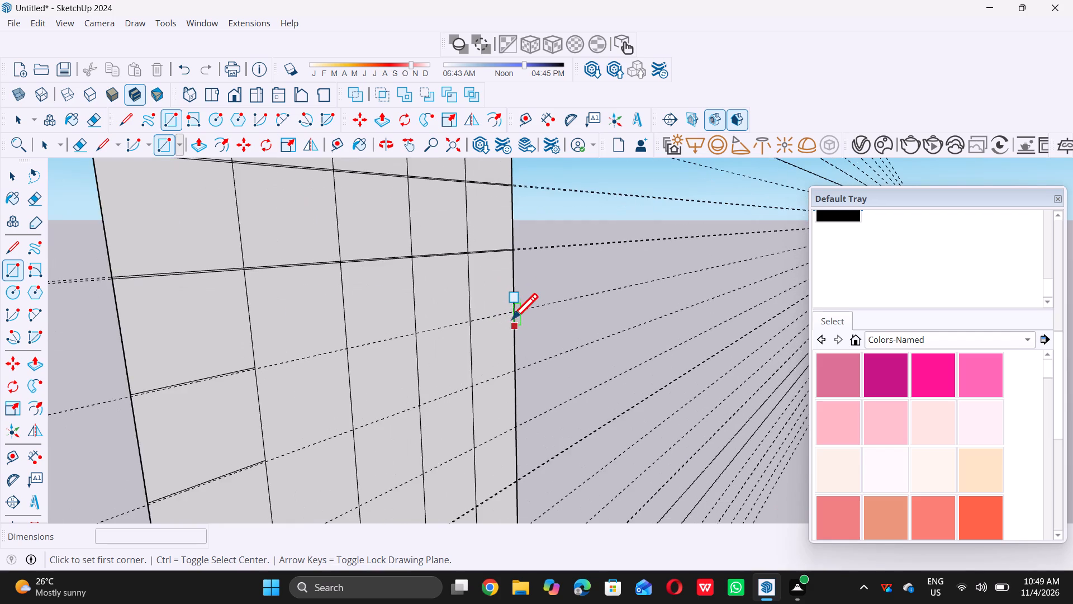
pyautogui.scroll(6, 512, 312)
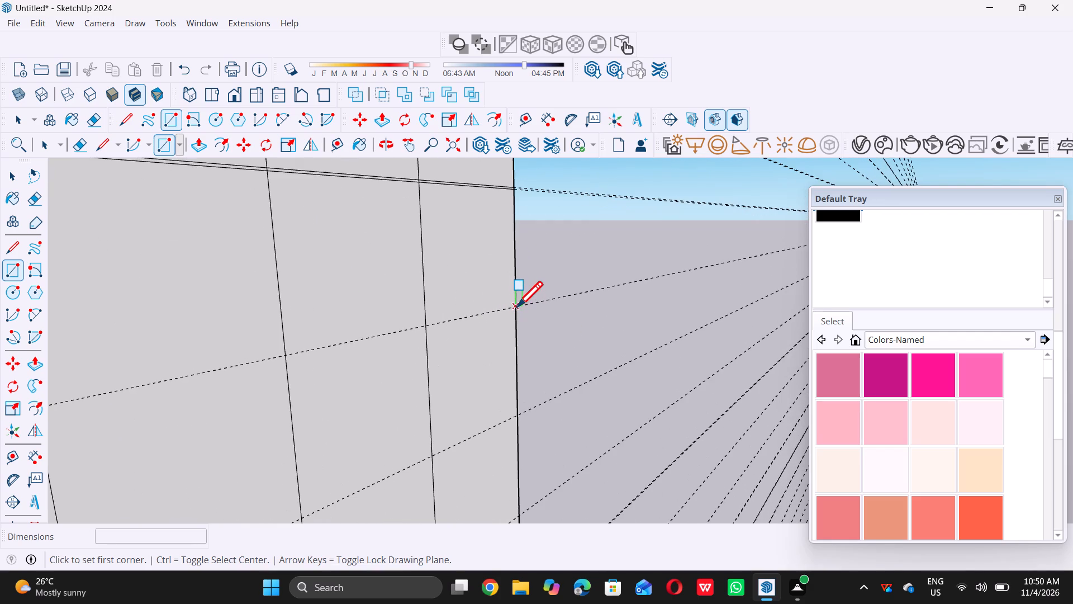
pyautogui.click(517, 306)
pyautogui.scroll(-12, 483, 313)
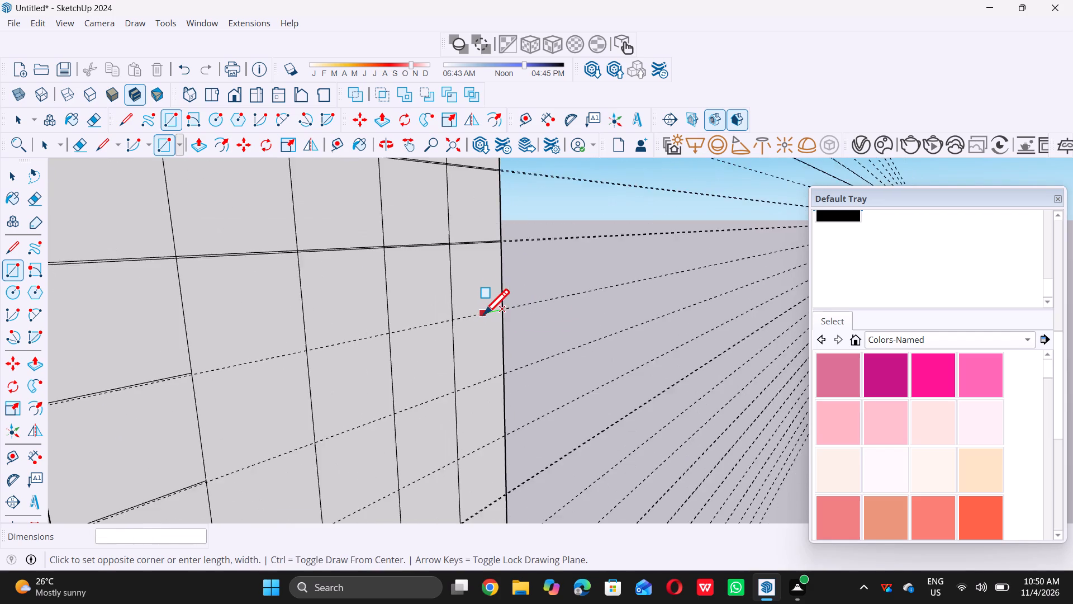
pyautogui.scroll(-4, 483, 314)
pyautogui.scroll(5, 361, 344)
pyautogui.scroll(17, 291, 360)
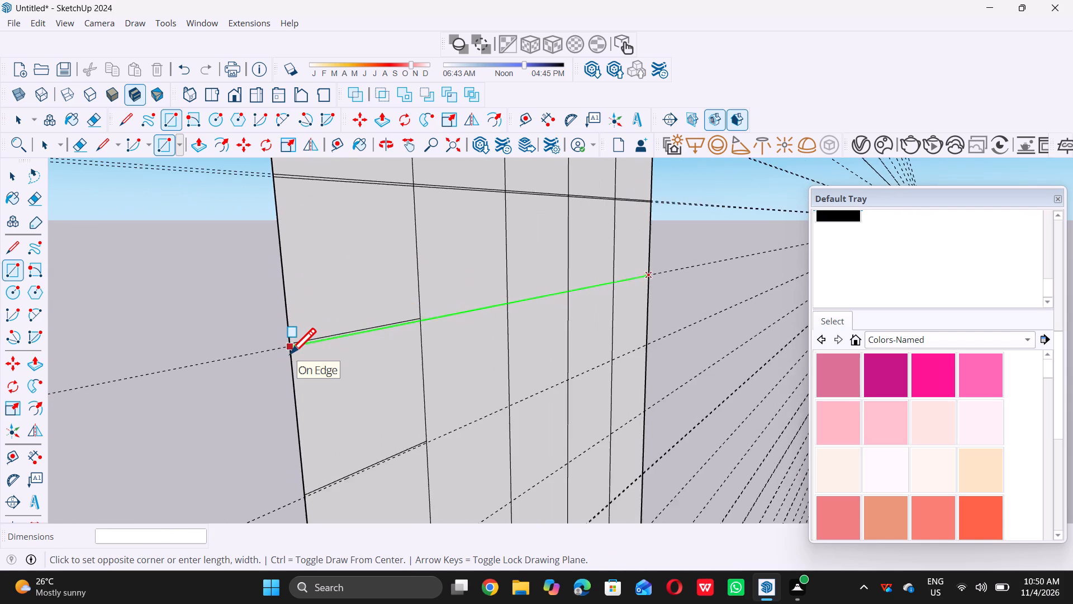
pyautogui.scroll(8, 290, 353)
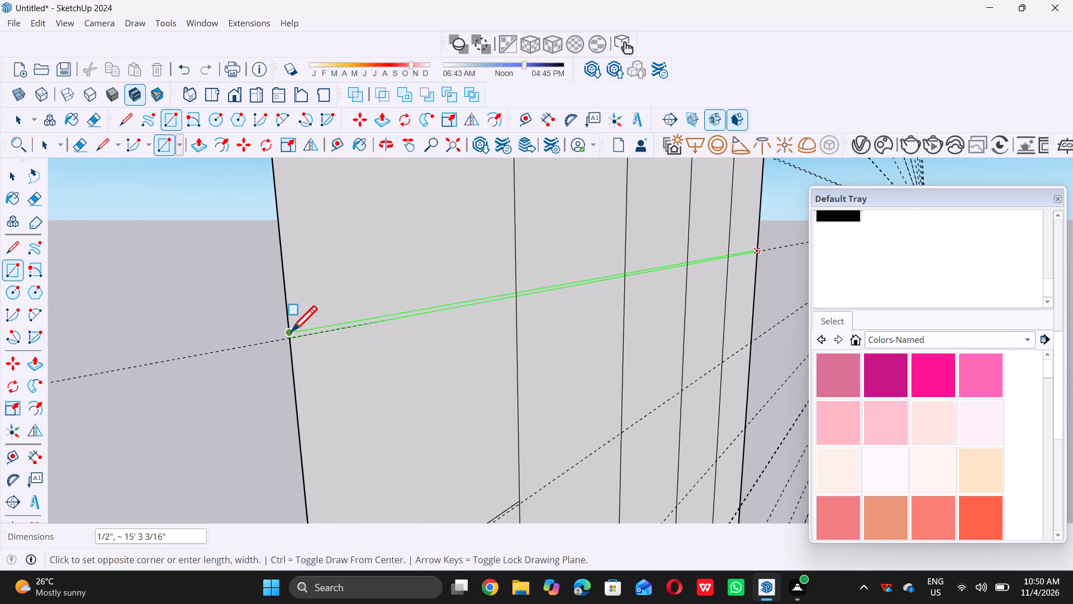
pyautogui.scroll(7, 291, 331)
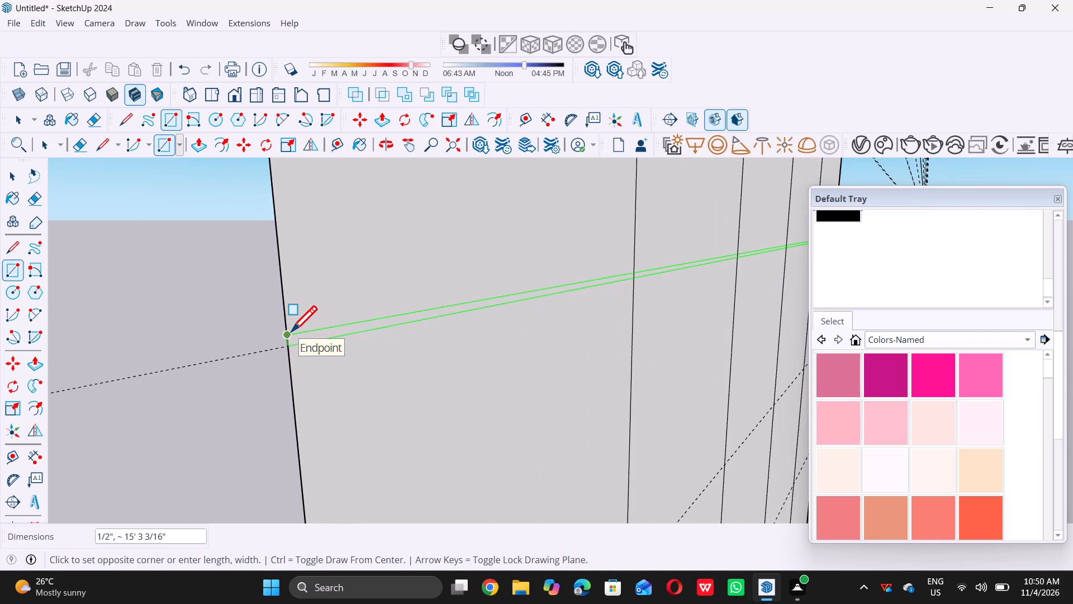
pyautogui.tripleClick(291, 331)
pyautogui.scroll(-20, 294, 329)
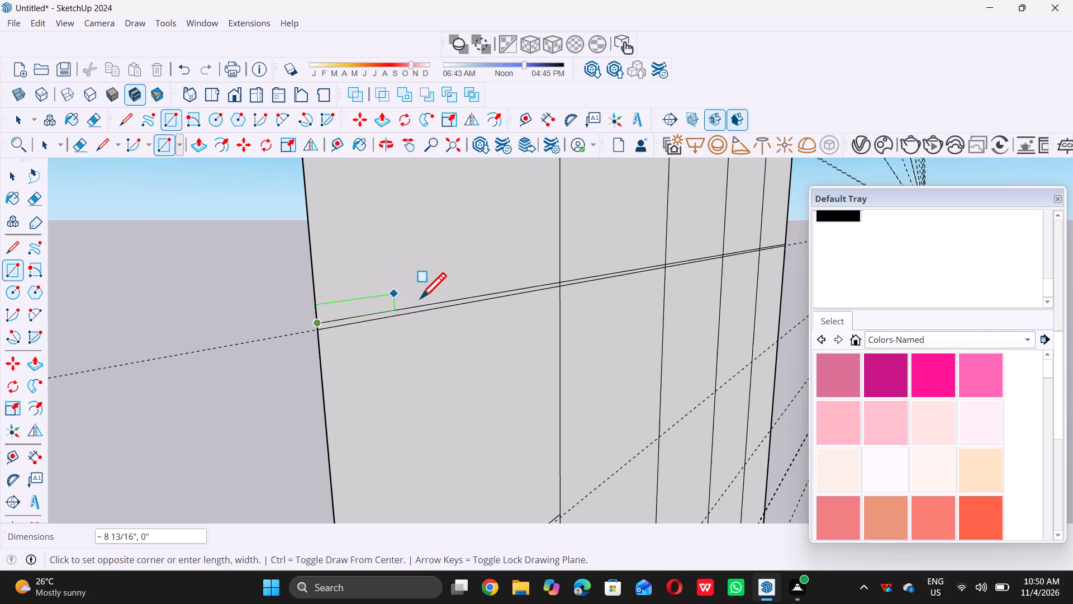
pyautogui.scroll(-20, 420, 298)
pyautogui.scroll(-1, 420, 298)
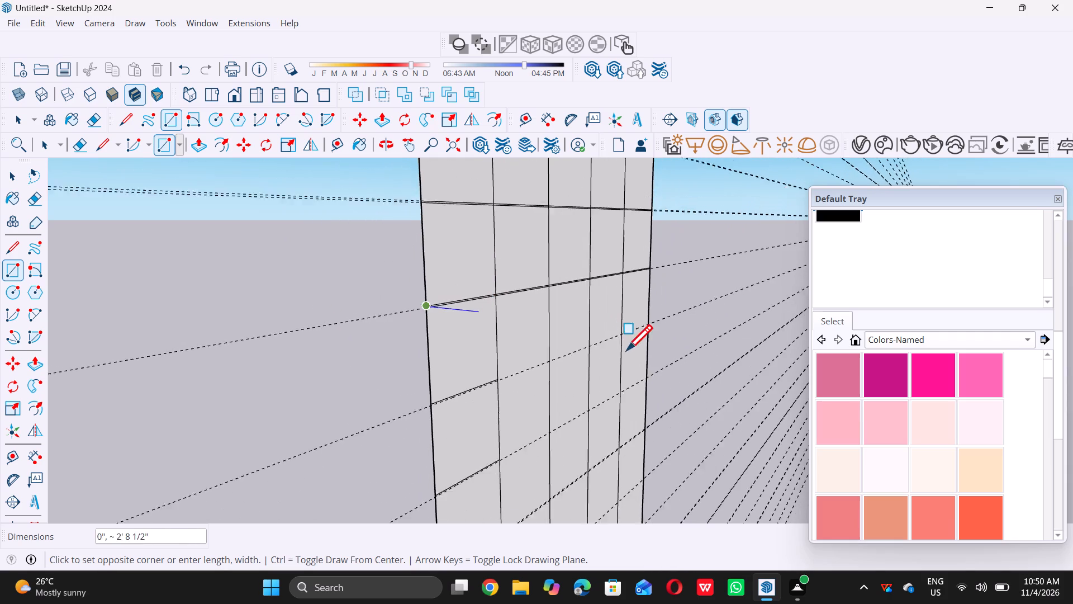
pyautogui.press('space')
# Draw a rectangle about 15' 3 3/16" wide across the panel between the twelfth horizontal divider from the top and its guide.
pyautogui.write('R')
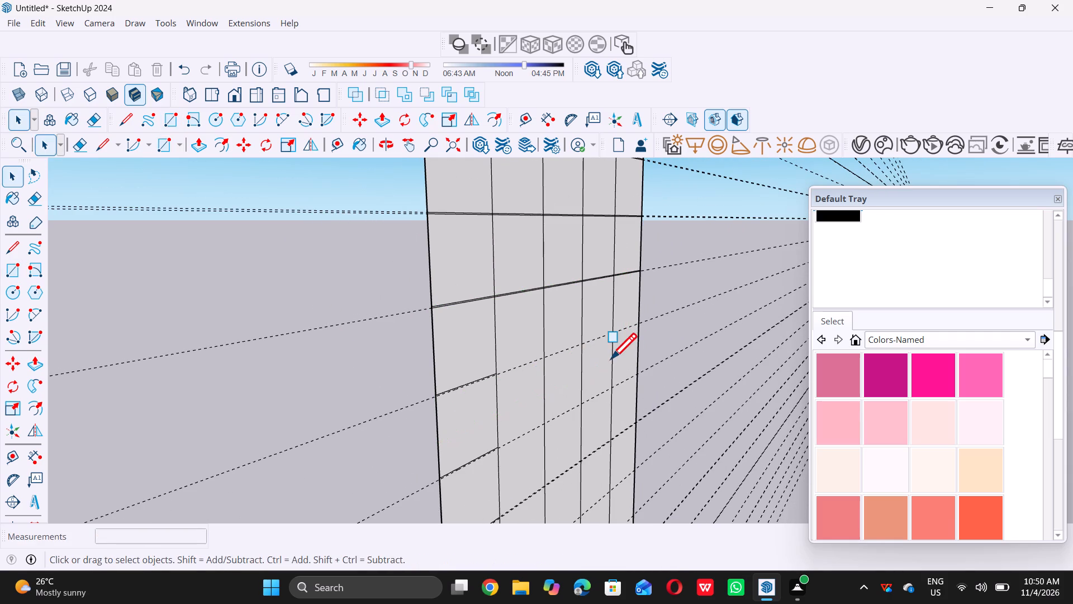
pyautogui.scroll(11, 633, 332)
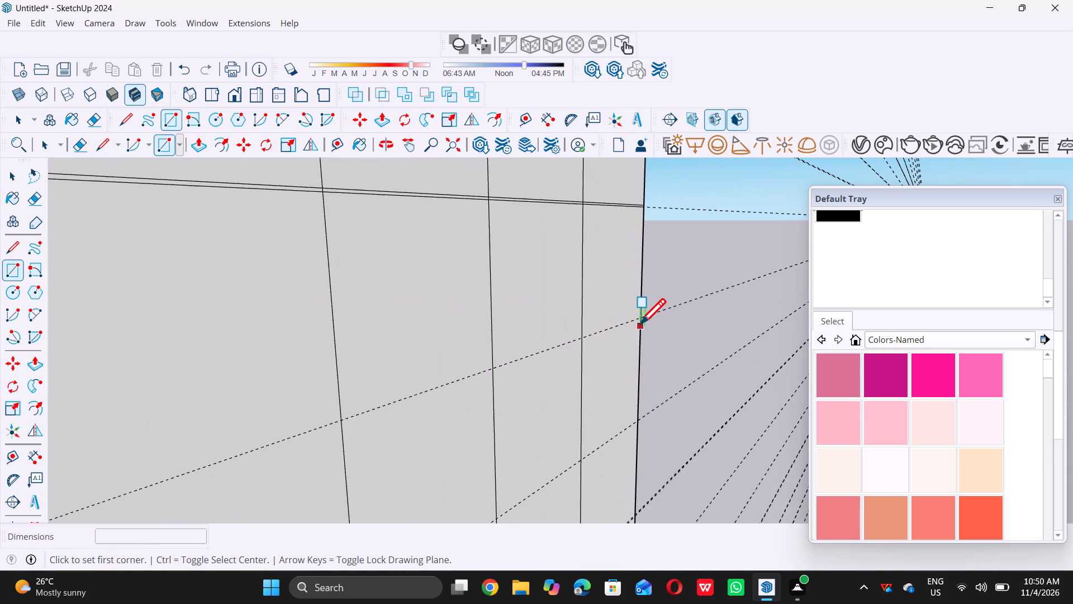
pyautogui.doubleClick(641, 318)
pyautogui.scroll(-4, 597, 324)
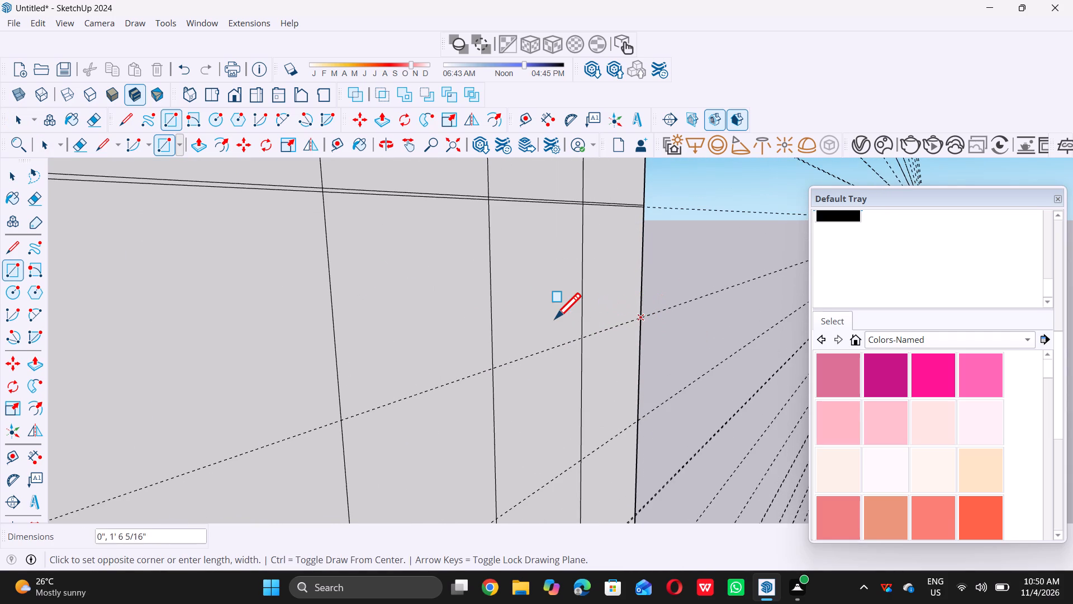
pyautogui.scroll(-17, 555, 318)
pyautogui.scroll(5, 428, 376)
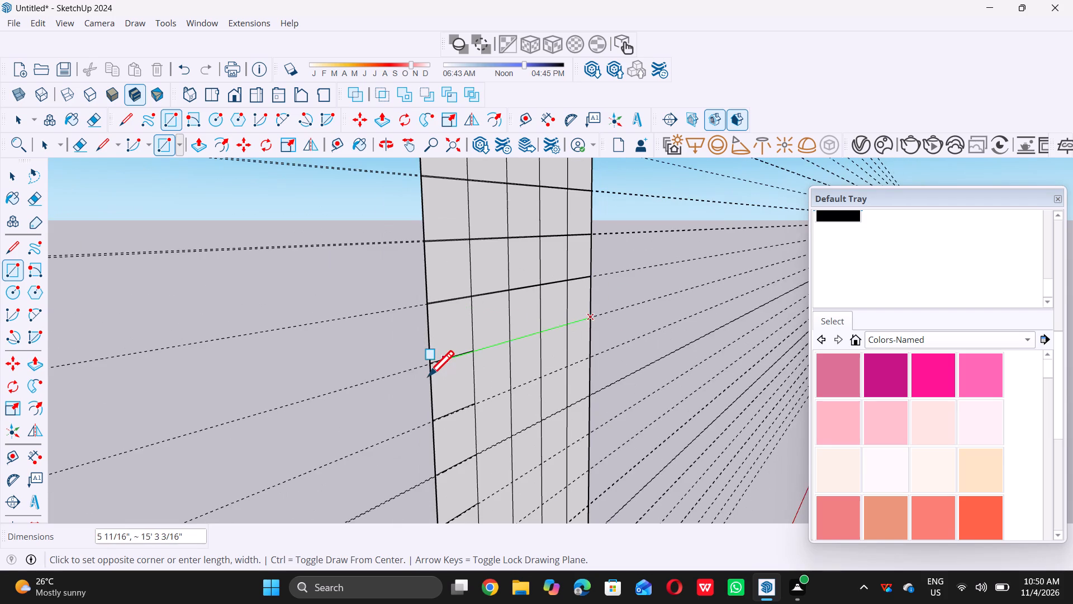
pyautogui.scroll(17, 434, 367)
pyautogui.scroll(12, 432, 349)
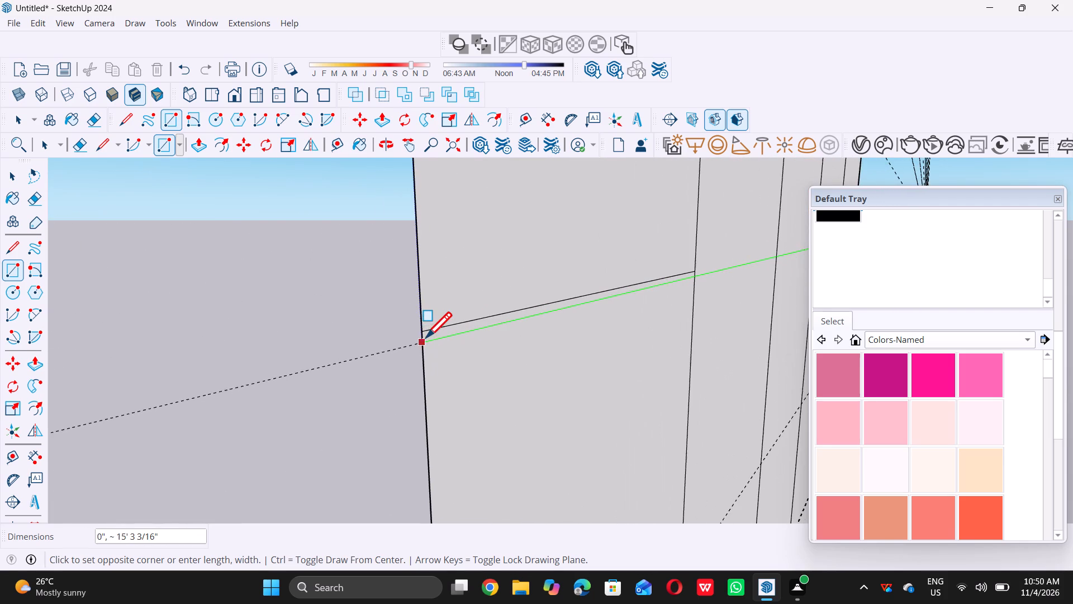
pyautogui.click(424, 333)
# Draw a 1/2" by about 15' 3 1/8" rectangle across the panel between the thirteenth horizontal divider from the top and its guide.
pyautogui.scroll(-6, 424, 333)
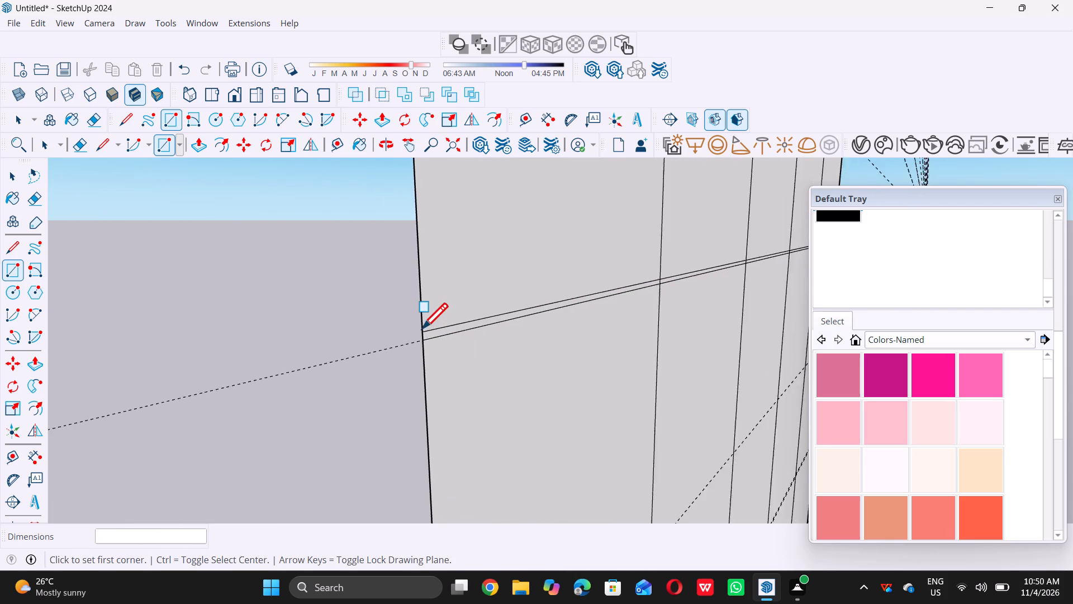
pyautogui.scroll(-17, 422, 328)
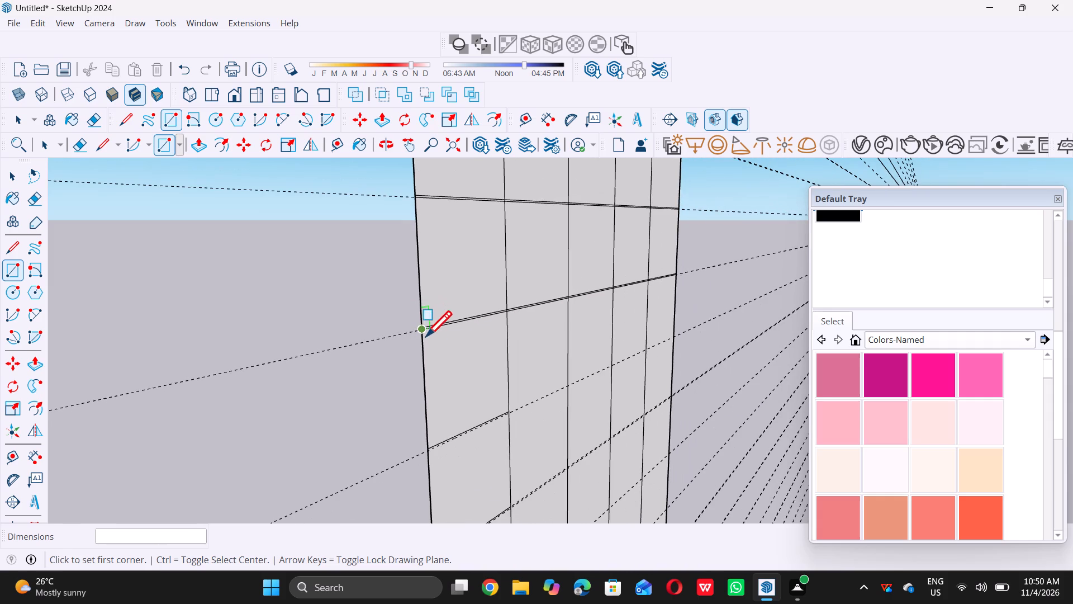
pyautogui.scroll(-6, 426, 338)
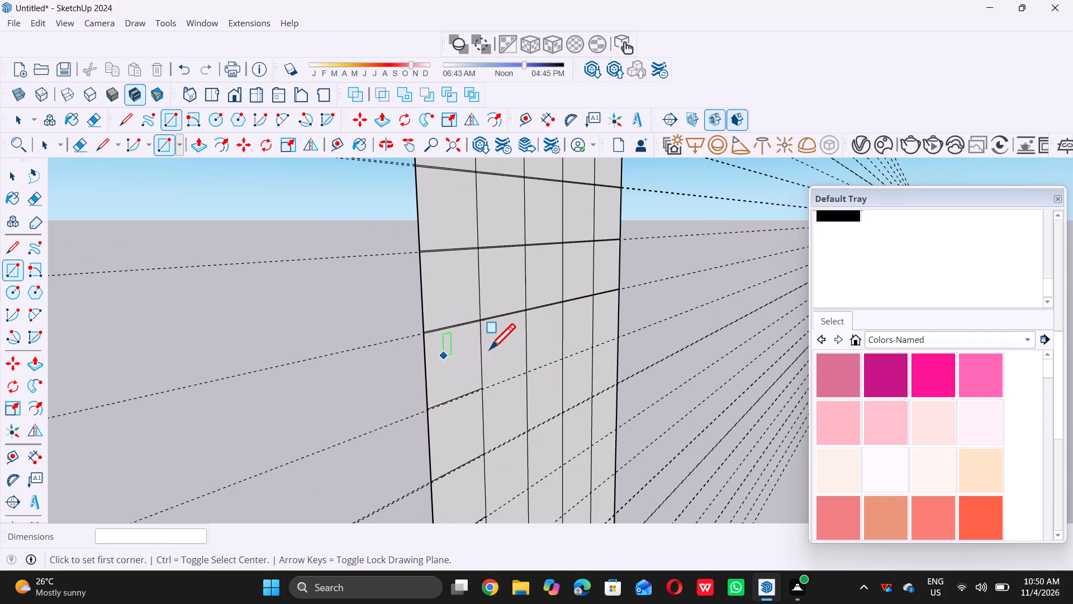
pyautogui.scroll(-9, 490, 349)
pyautogui.scroll(-12, 459, 312)
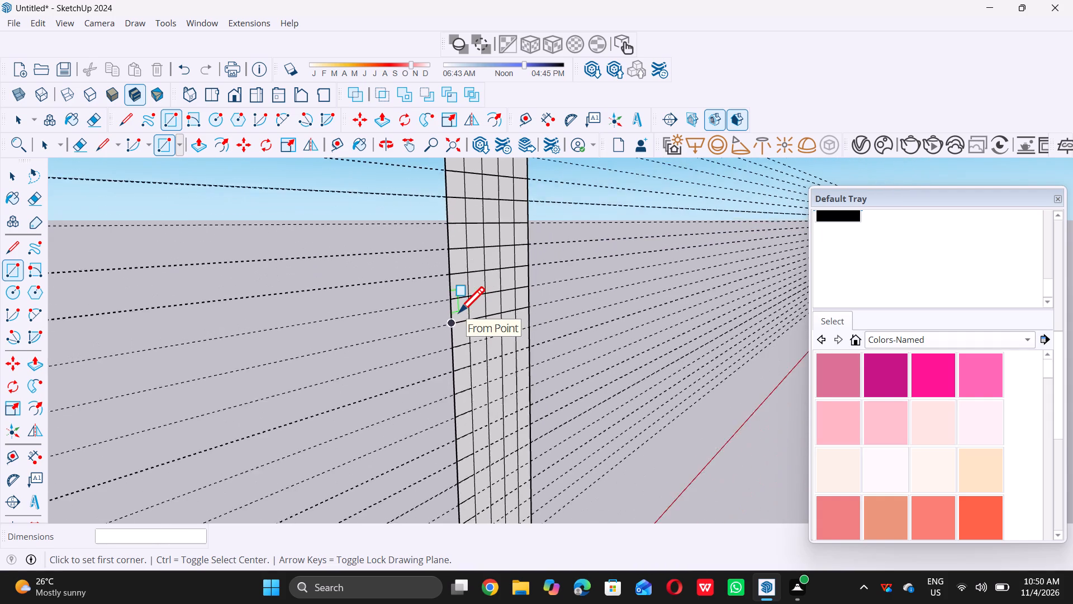
pyautogui.scroll(-5, 459, 312)
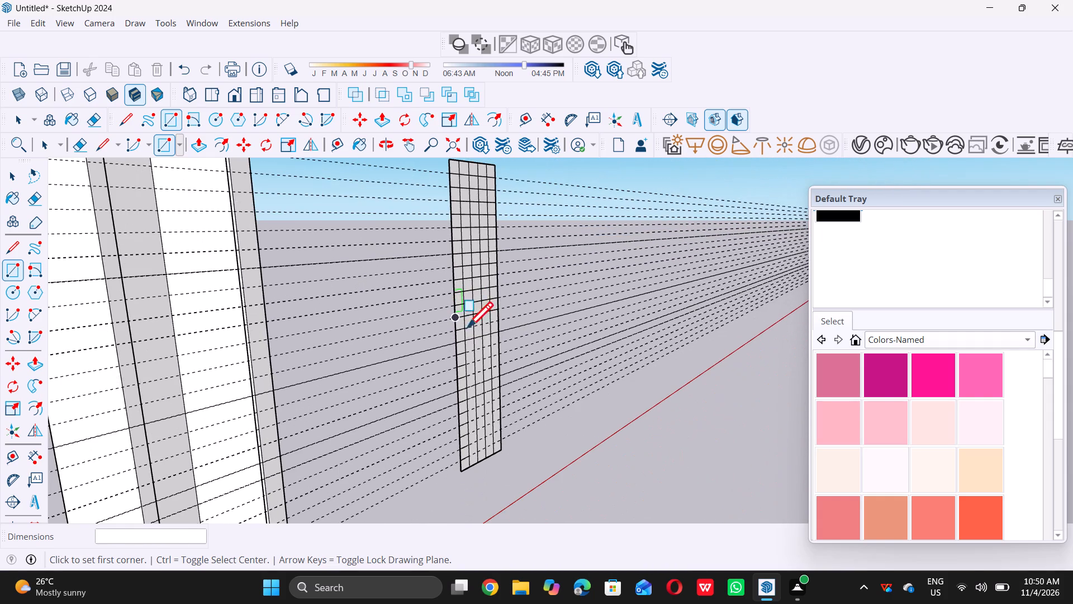
pyautogui.scroll(7, 503, 333)
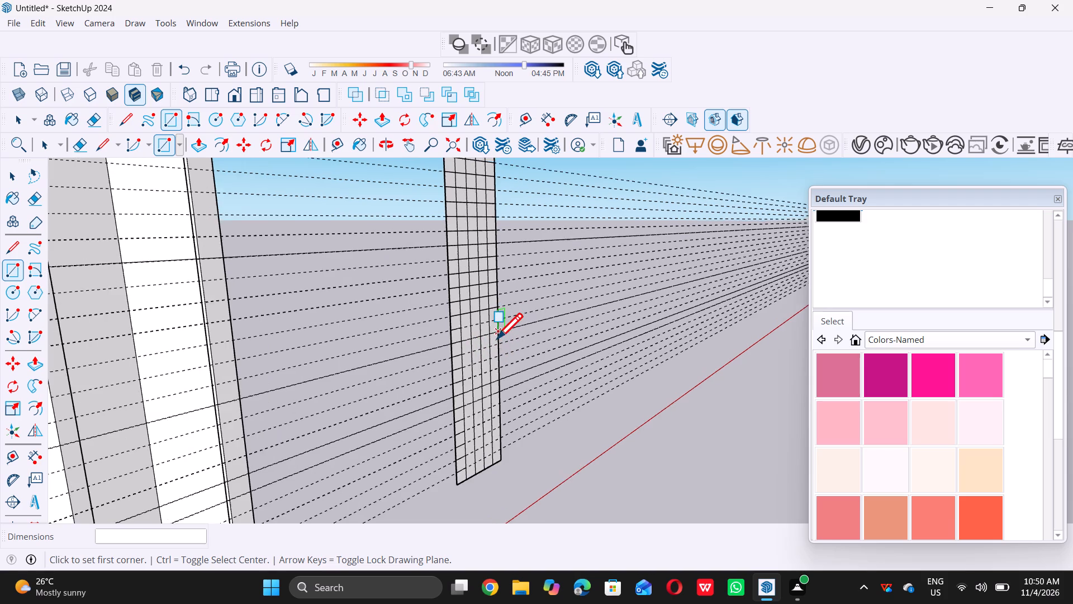
pyautogui.scroll(8, 500, 328)
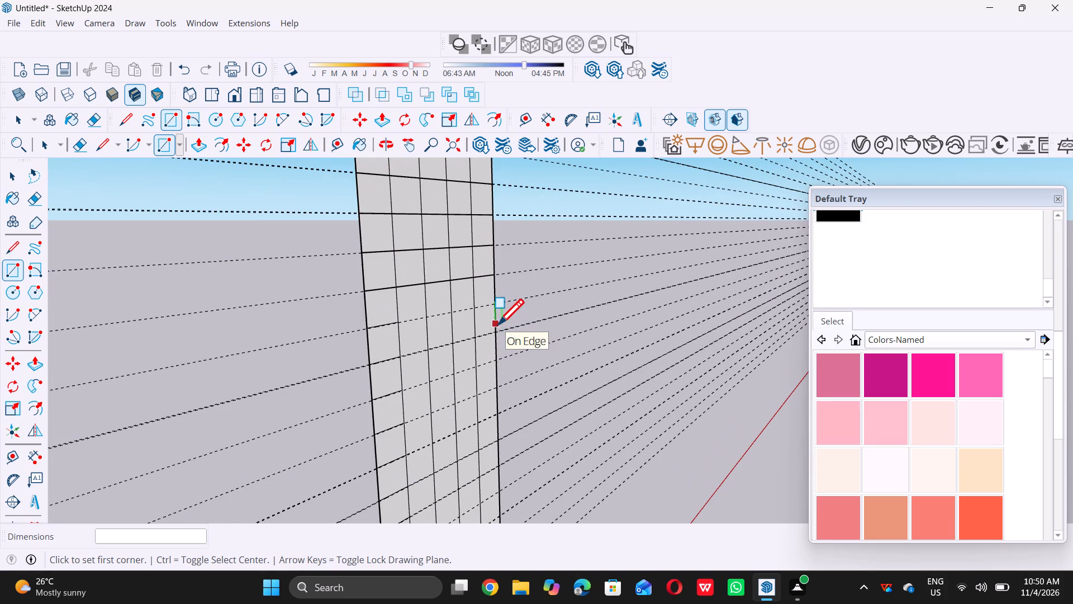
pyautogui.scroll(12, 495, 308)
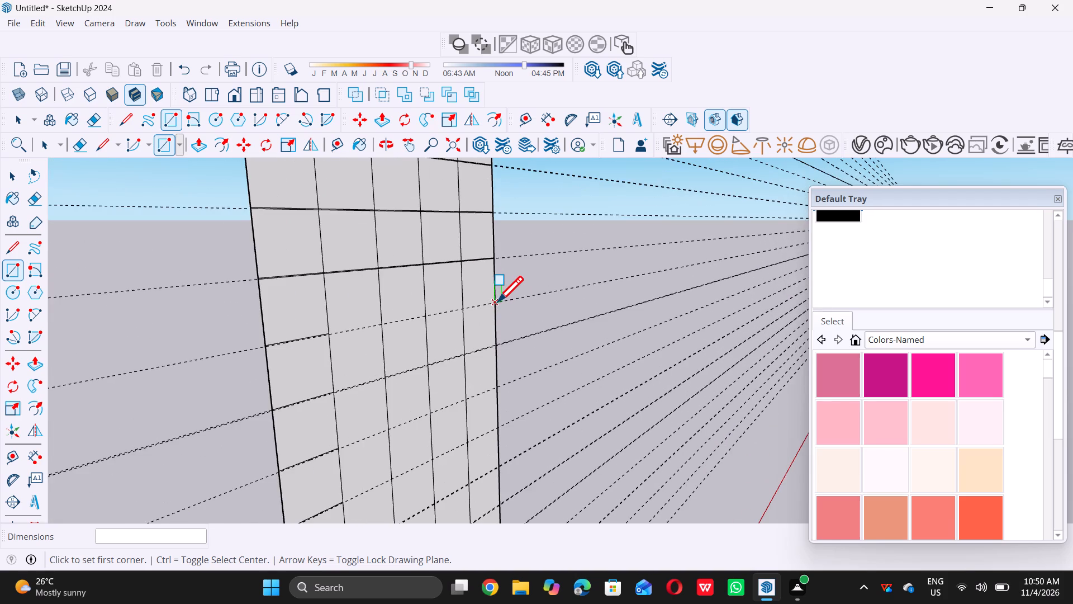
pyautogui.click(497, 301)
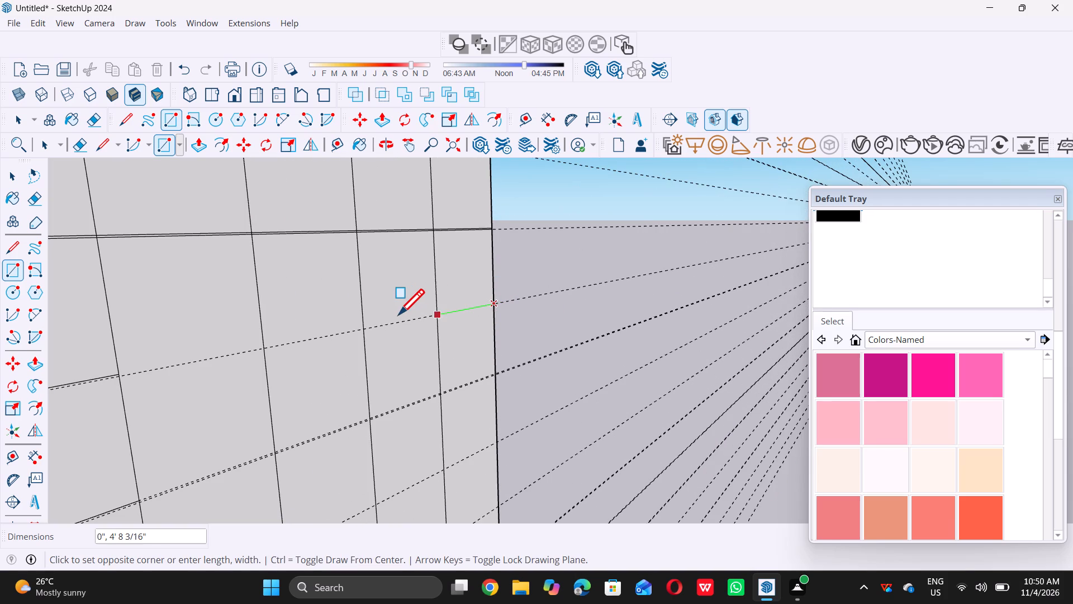
pyautogui.scroll(-11, 397, 314)
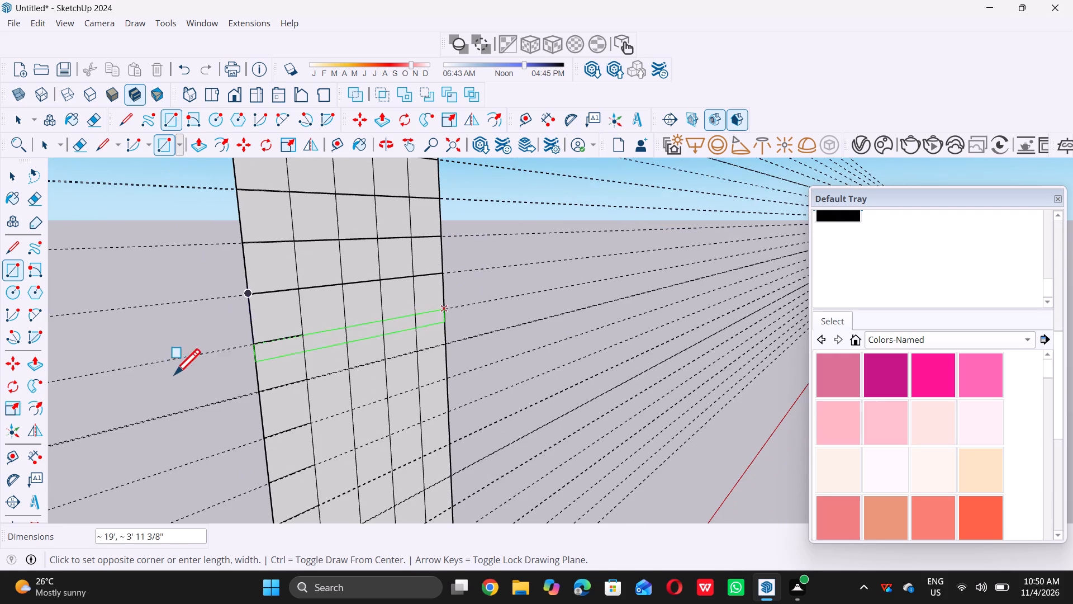
pyautogui.scroll(14, 276, 349)
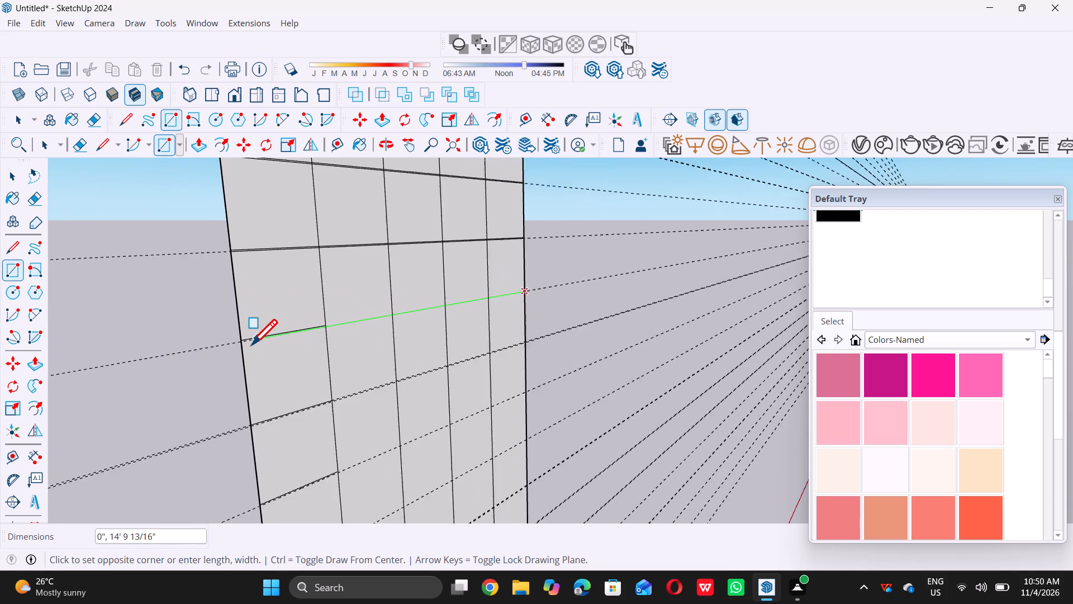
pyautogui.scroll(13, 251, 345)
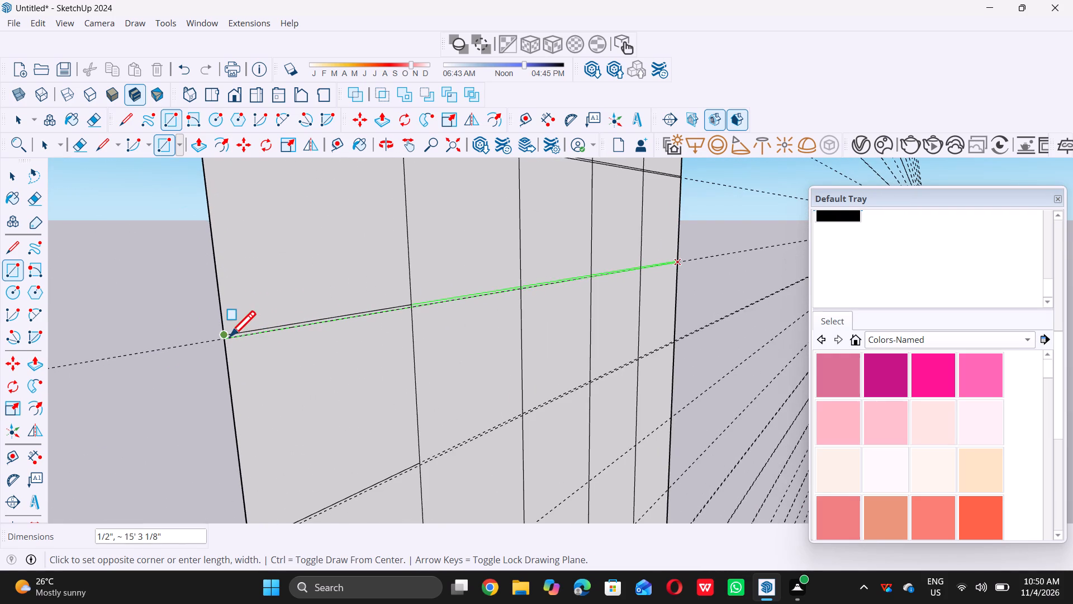
pyautogui.click(224, 329)
# Draw a 1/2" by about 15' 3 1/8" rectangle across the panel between the paired guides at the fourteenth horizontal divider from the top.
pyautogui.scroll(-8, 224, 327)
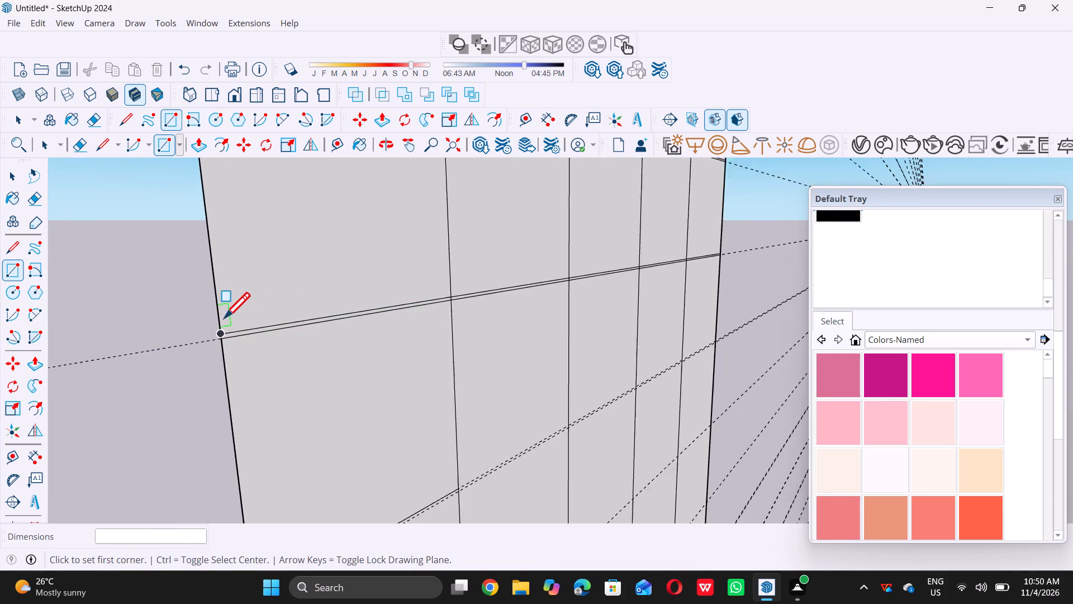
pyautogui.scroll(-5, 224, 318)
pyautogui.scroll(2, 639, 334)
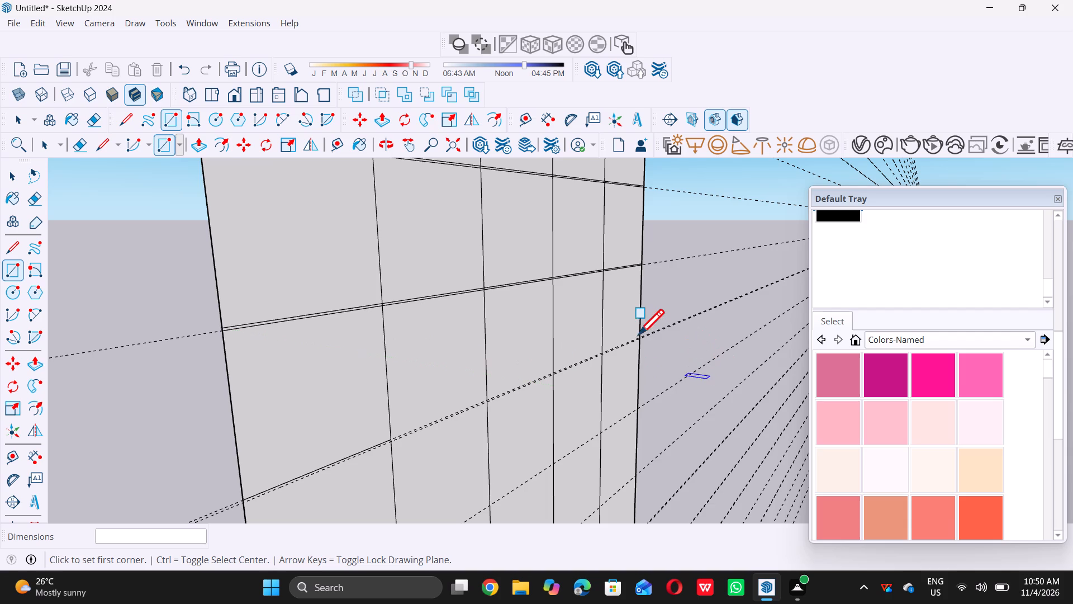
pyautogui.scroll(16, 638, 334)
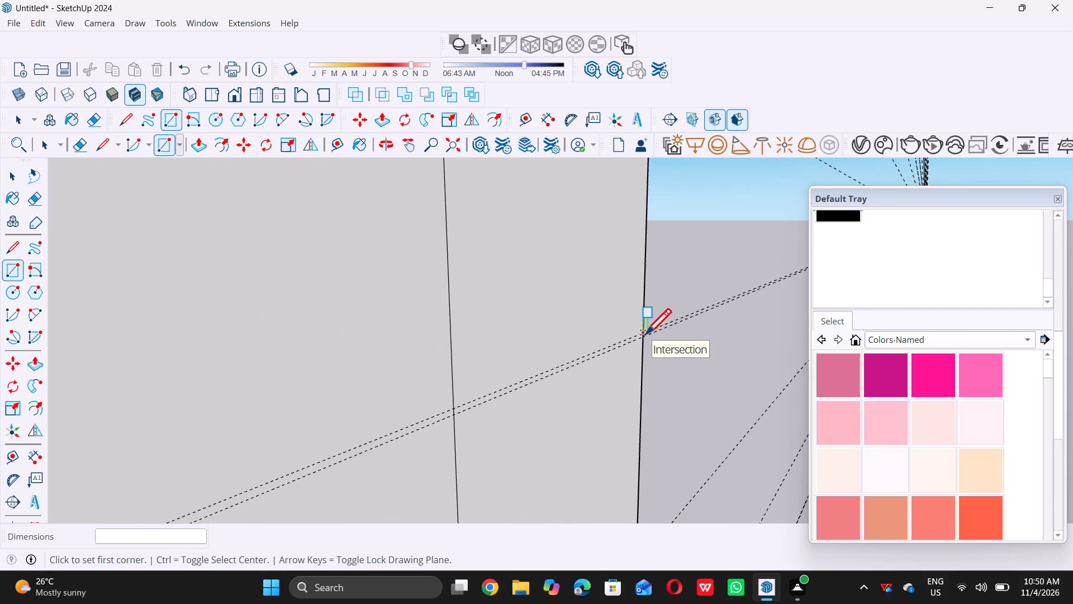
pyautogui.click(645, 336)
pyautogui.click(641, 339)
pyautogui.scroll(-5, 505, 345)
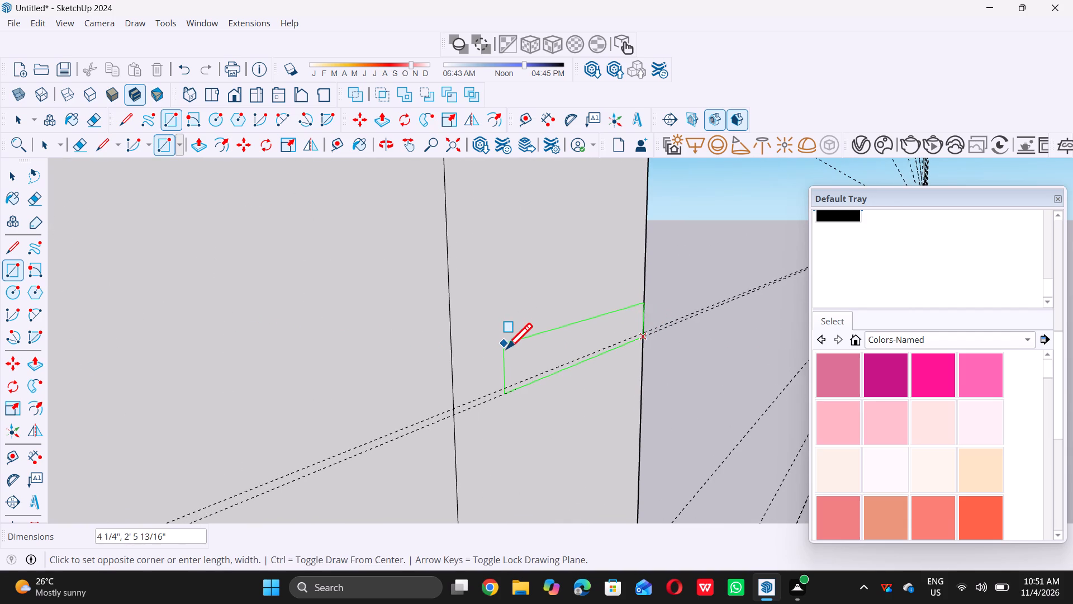
pyautogui.scroll(-20, 508, 352)
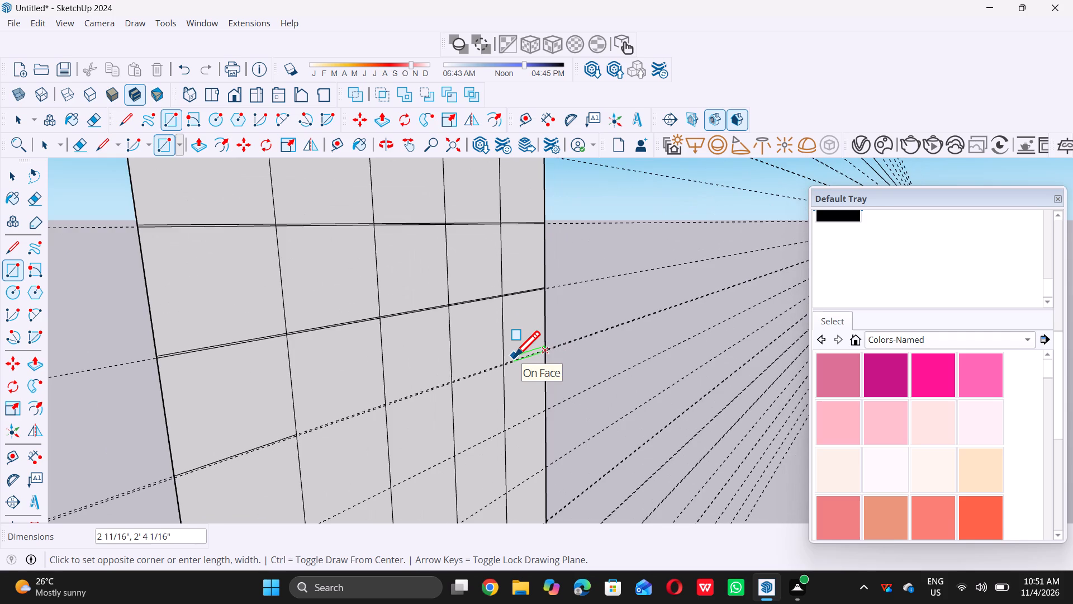
pyautogui.scroll(-3, 514, 356)
pyautogui.scroll(2, 322, 431)
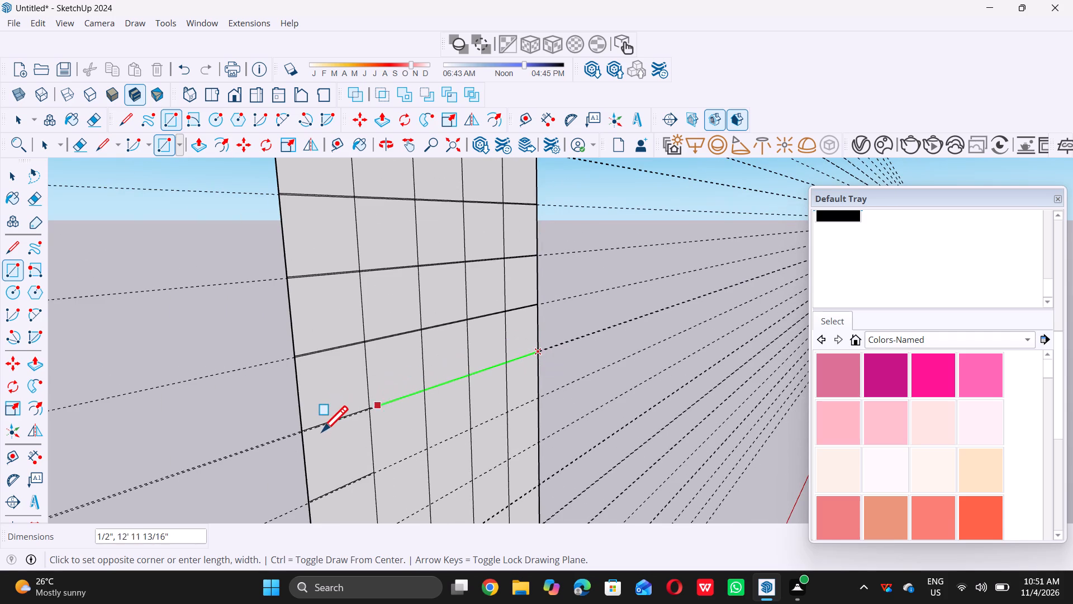
pyautogui.scroll(14, 322, 431)
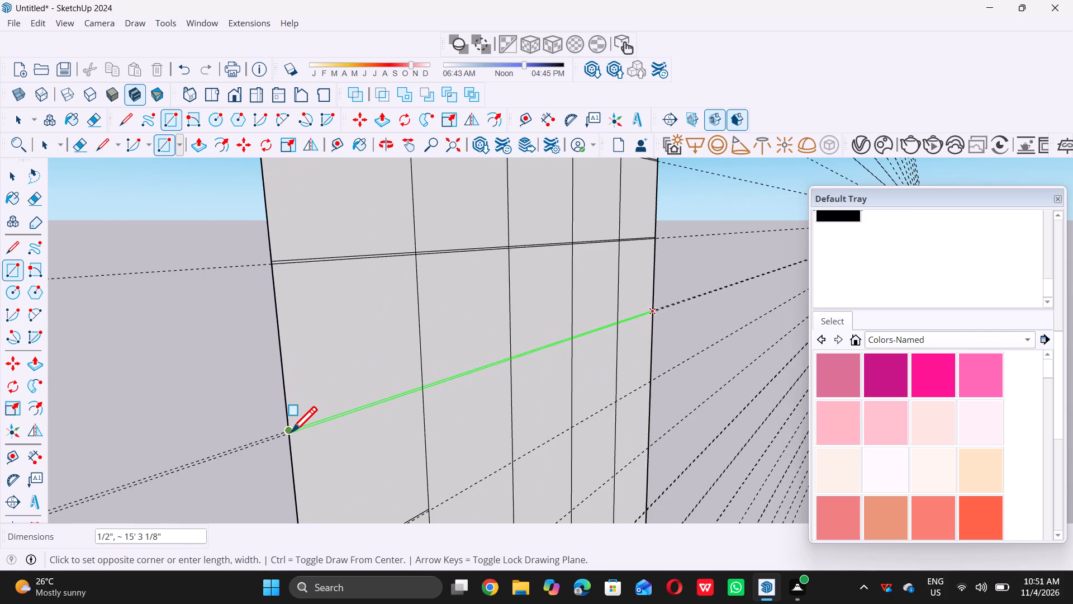
pyautogui.scroll(9, 291, 431)
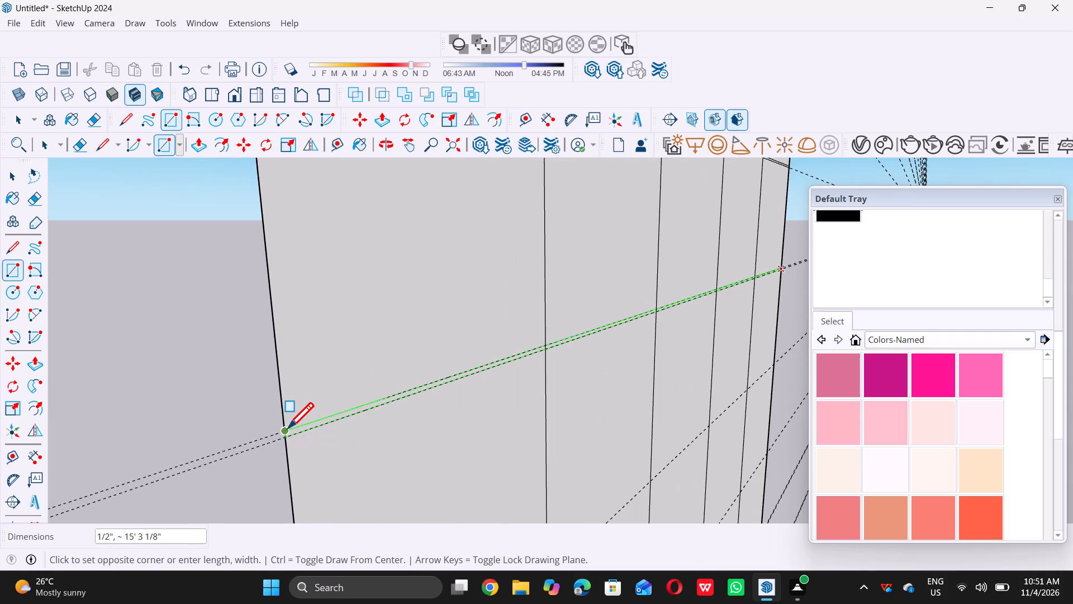
pyautogui.click(288, 428)
pyautogui.scroll(-10, 289, 427)
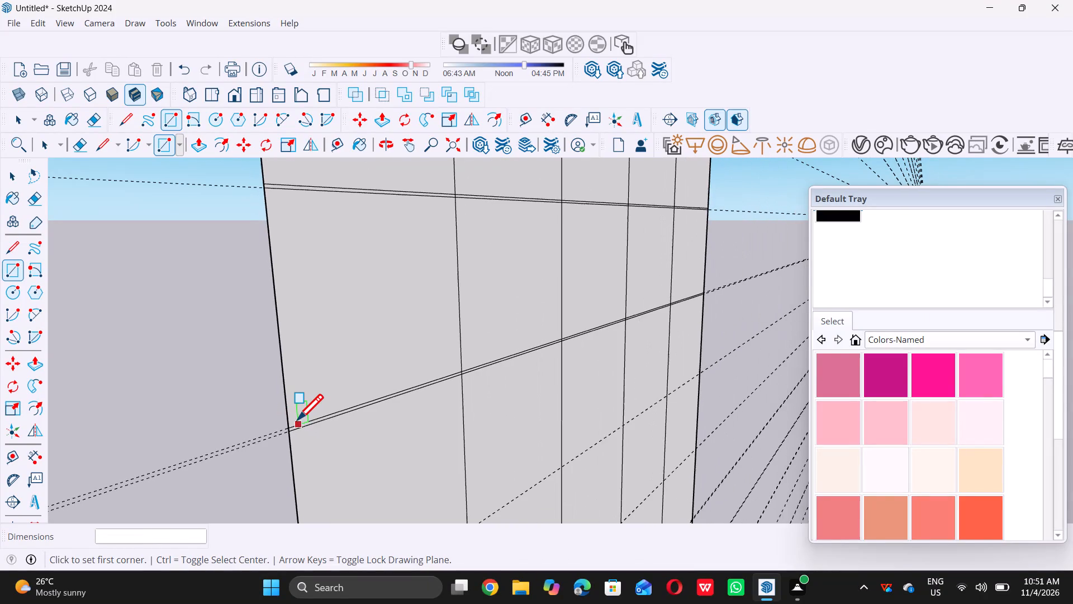
# Draw a rectangle about 15' 3 1/16" wide across the panel between the fifteenth horizontal divider from the top and its guide.
pyautogui.scroll(-20, 298, 417)
pyautogui.scroll(-13, 298, 417)
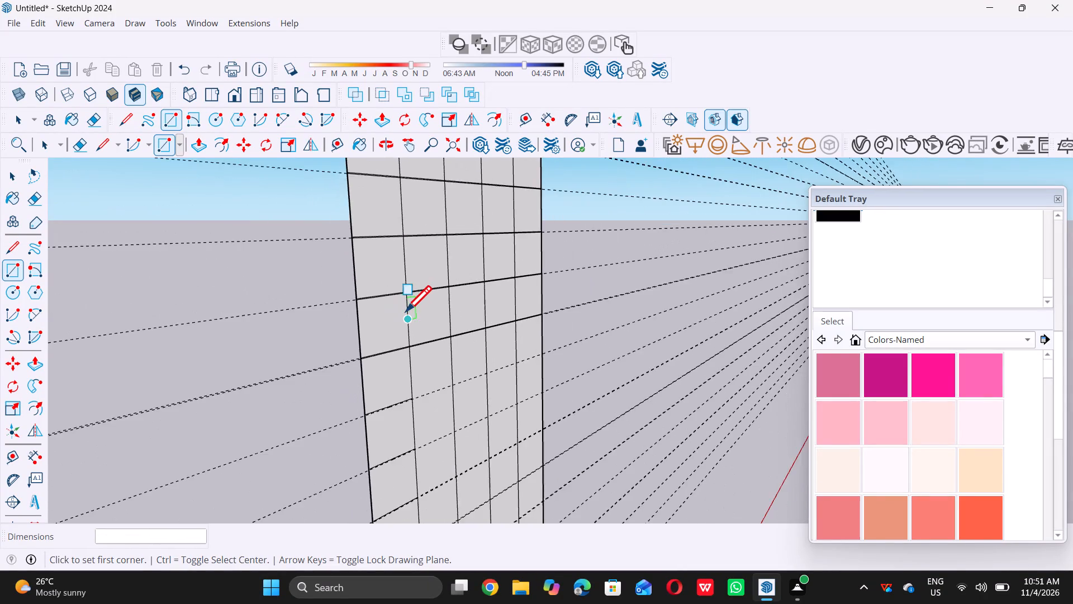
pyautogui.scroll(14, 502, 384)
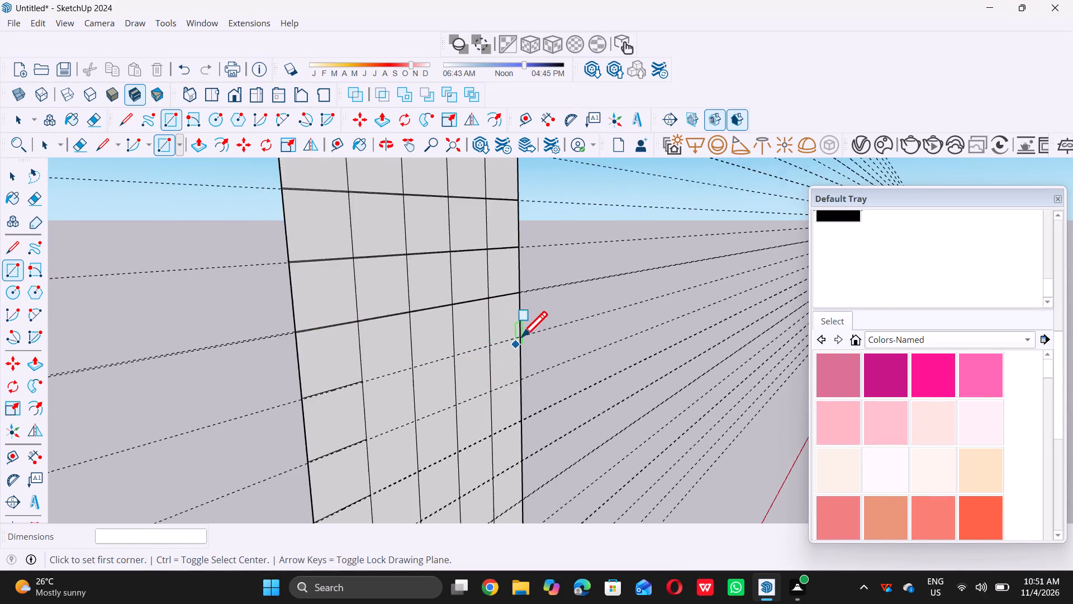
pyautogui.doubleClick(523, 334)
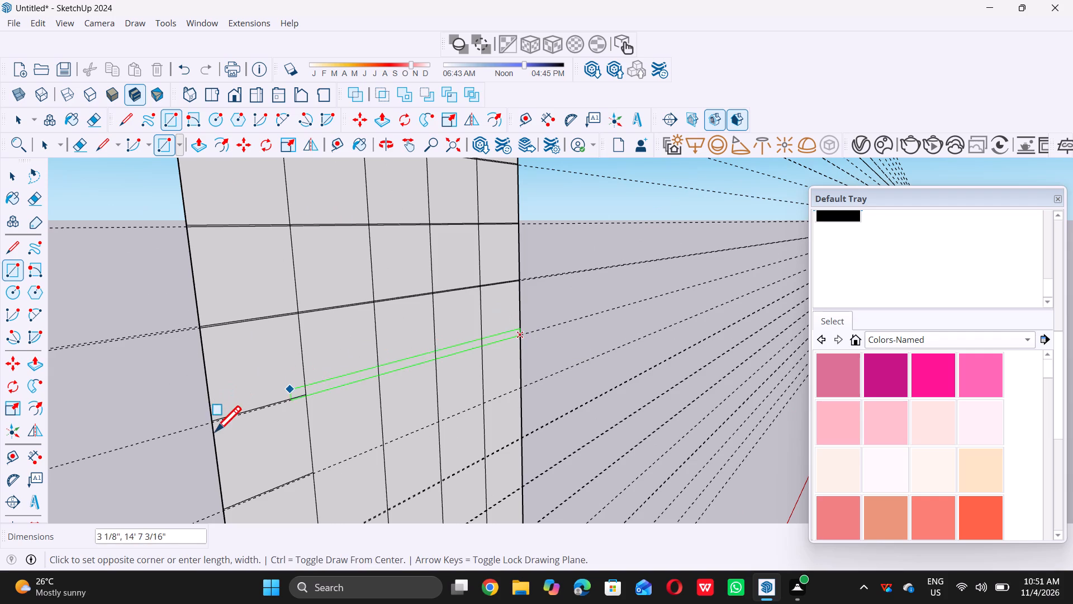
pyautogui.scroll(18, 213, 428)
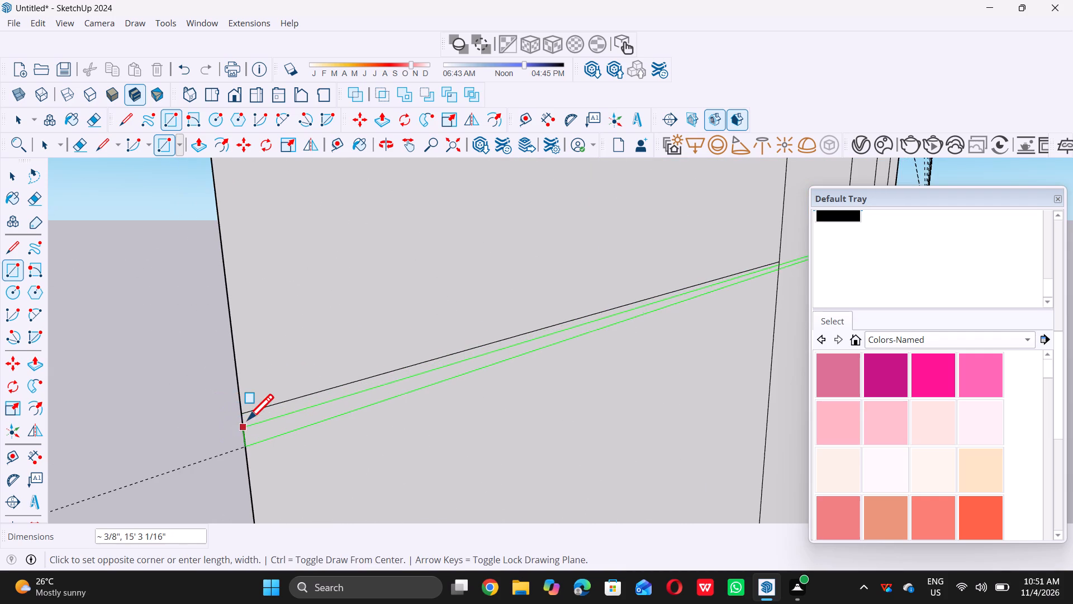
pyautogui.tripleClick(245, 414)
pyautogui.scroll(-10, 245, 401)
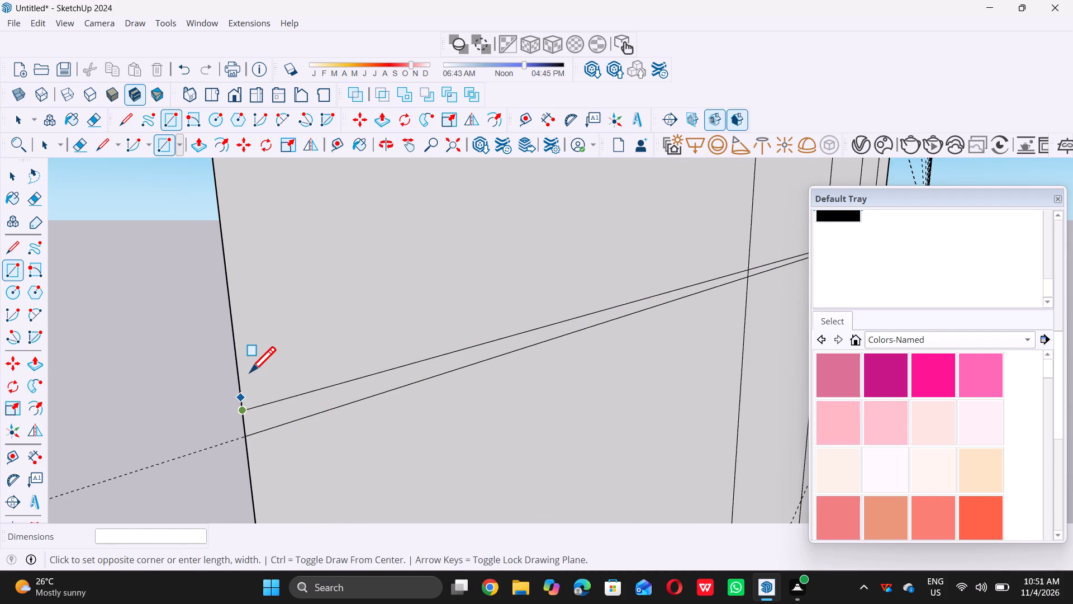
pyautogui.scroll(-20, 250, 372)
pyautogui.scroll(-10, 250, 372)
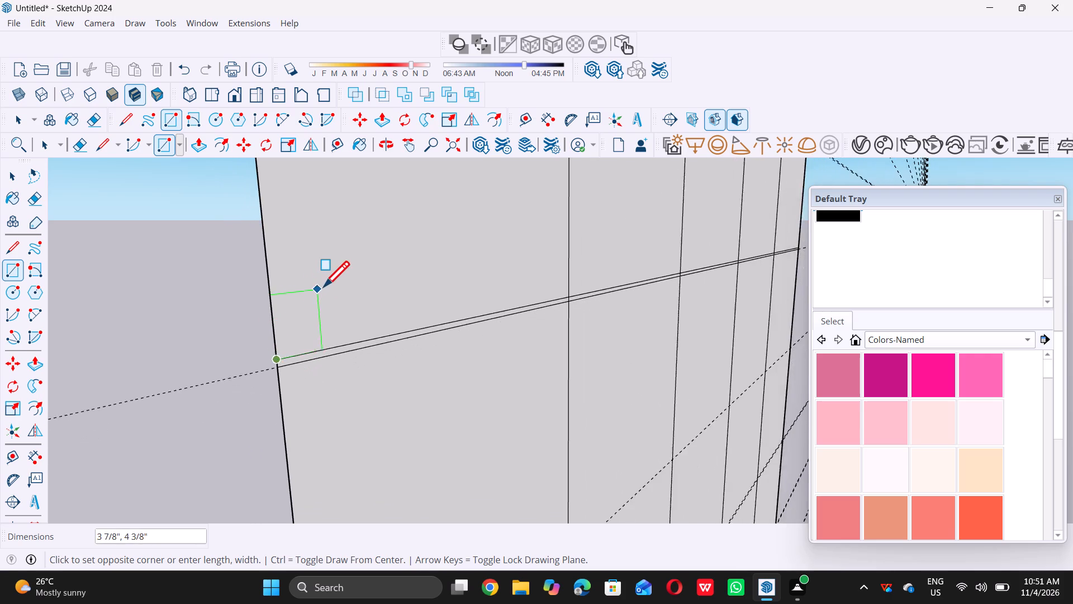
pyautogui.scroll(-15, 397, 259)
pyautogui.press('space')
# Draw a 1/2" by about 15' 3" rectangle across the panel between the sixteenth horizontal divider from the top and its guide.
pyautogui.write('R')
pyautogui.scroll(-10, 449, 218)
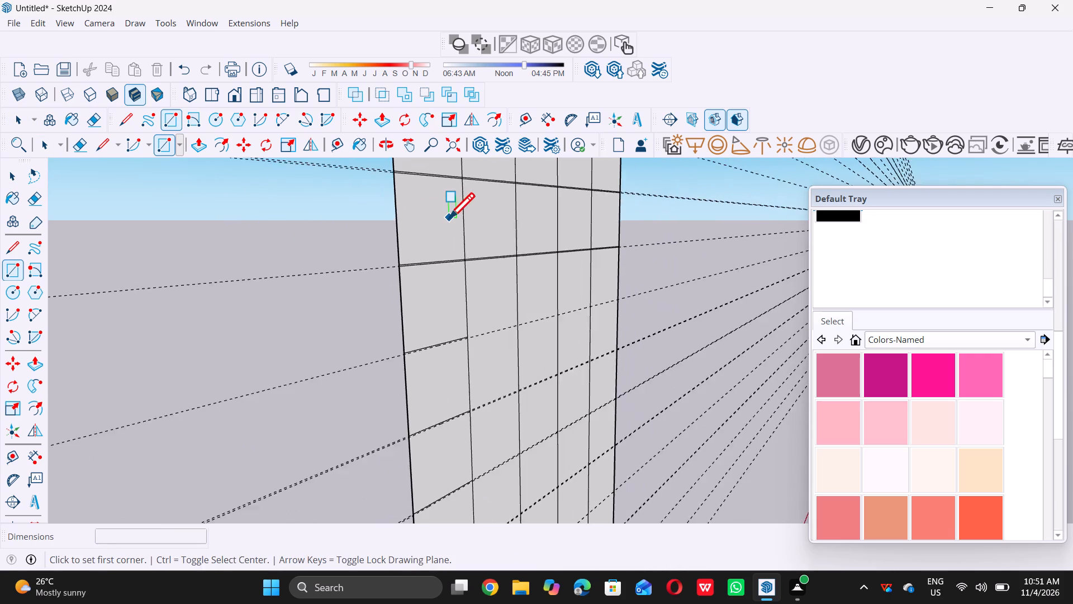
pyautogui.scroll(-5, 449, 219)
pyautogui.scroll(6, 585, 289)
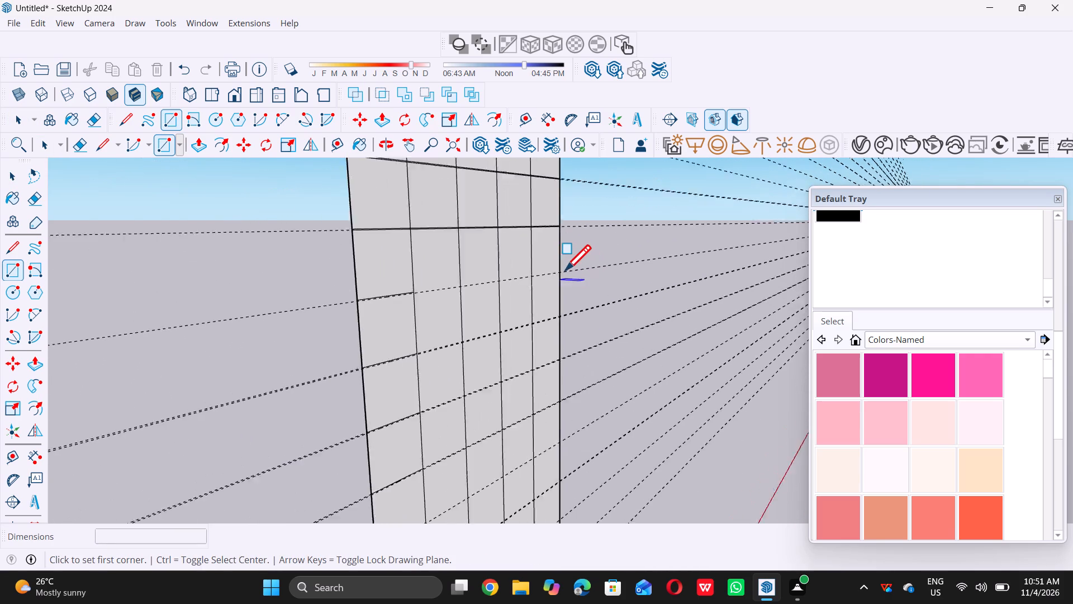
pyautogui.scroll(7, 565, 270)
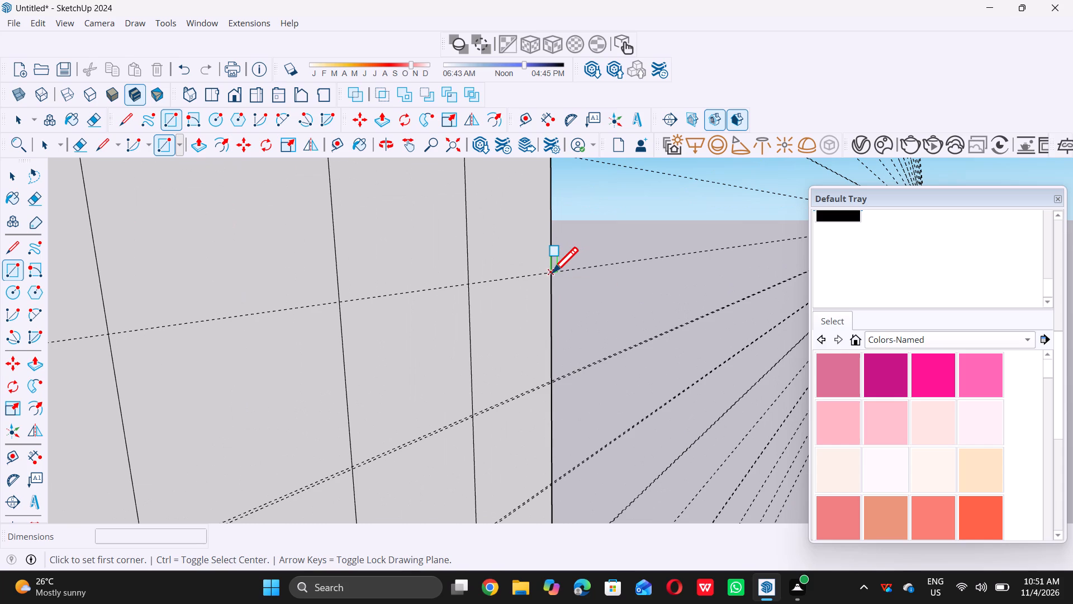
pyautogui.doubleClick(552, 272)
pyautogui.scroll(-13, 551, 272)
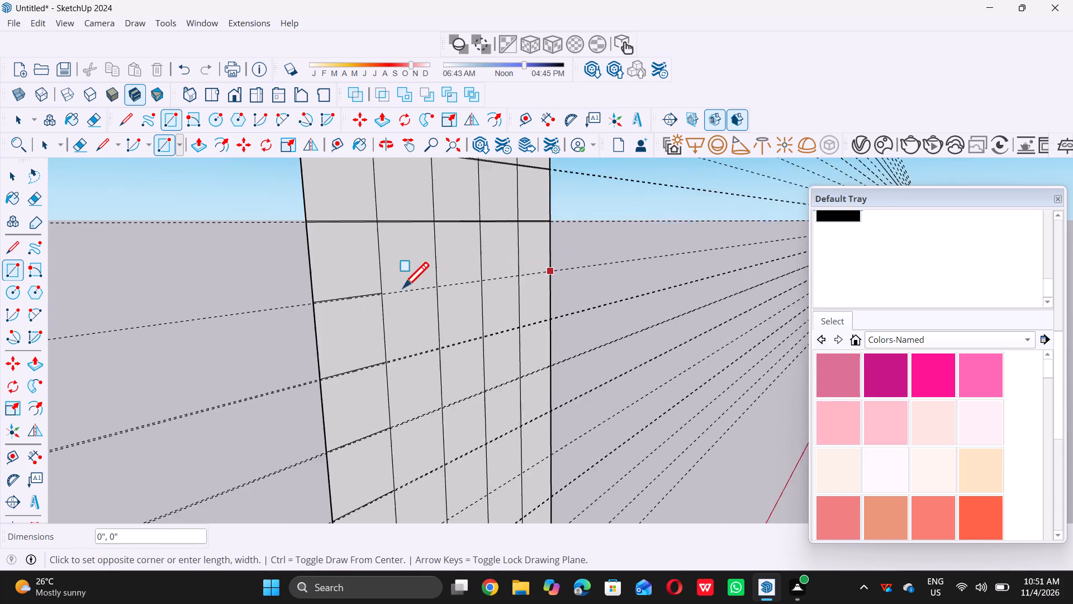
pyautogui.scroll(18, 375, 296)
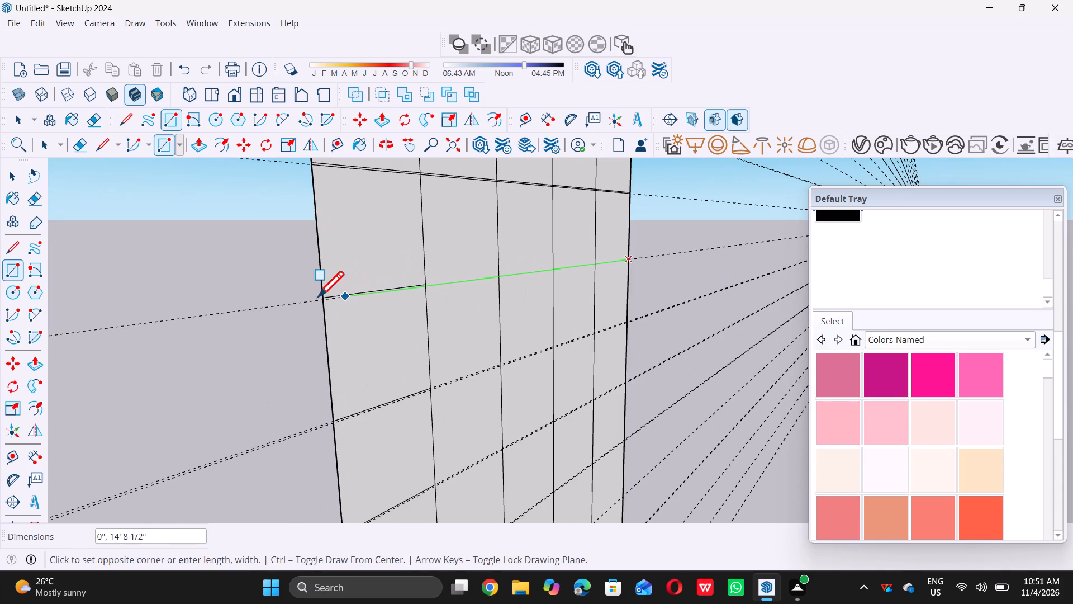
pyautogui.scroll(15, 324, 303)
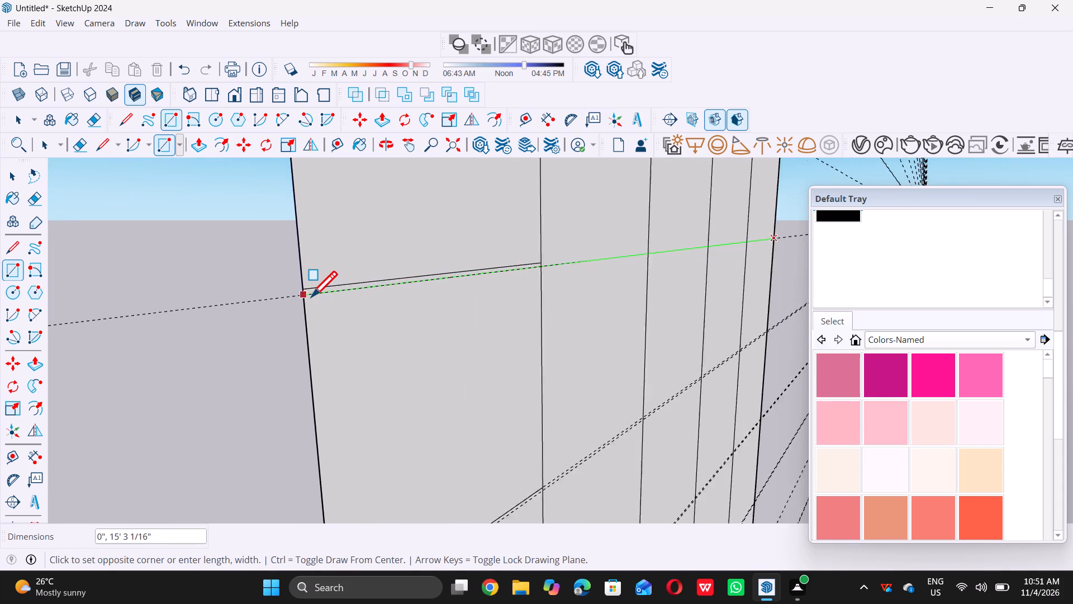
pyautogui.click(301, 286)
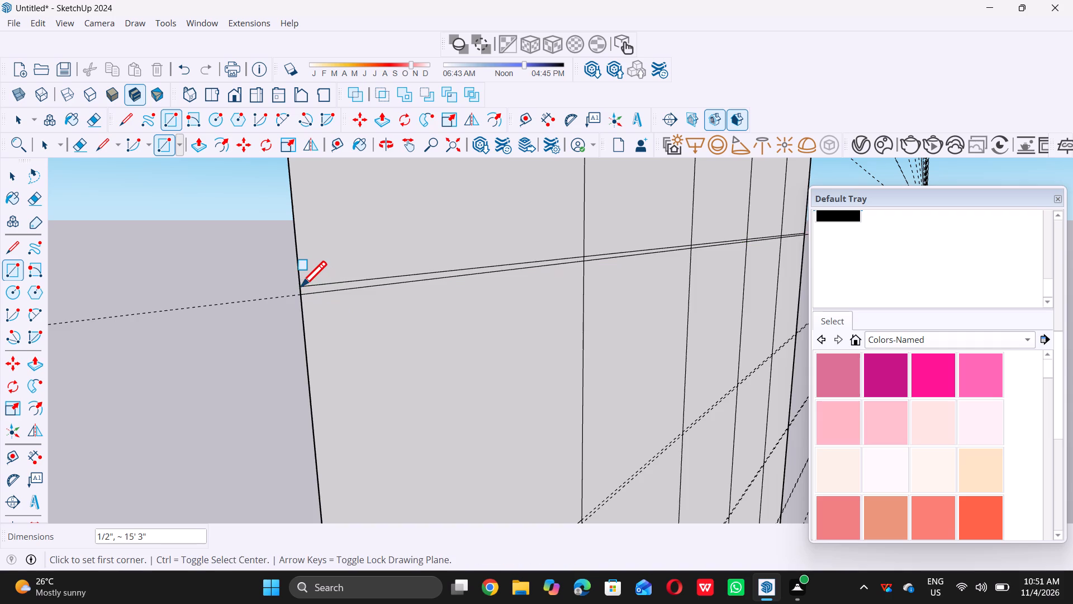
# Draw a rectangle about 15' 3" wide across the panel between the paired guides at the seventeenth horizontal divider from the top.
pyautogui.scroll(-20, 301, 286)
pyautogui.scroll(-6, 301, 286)
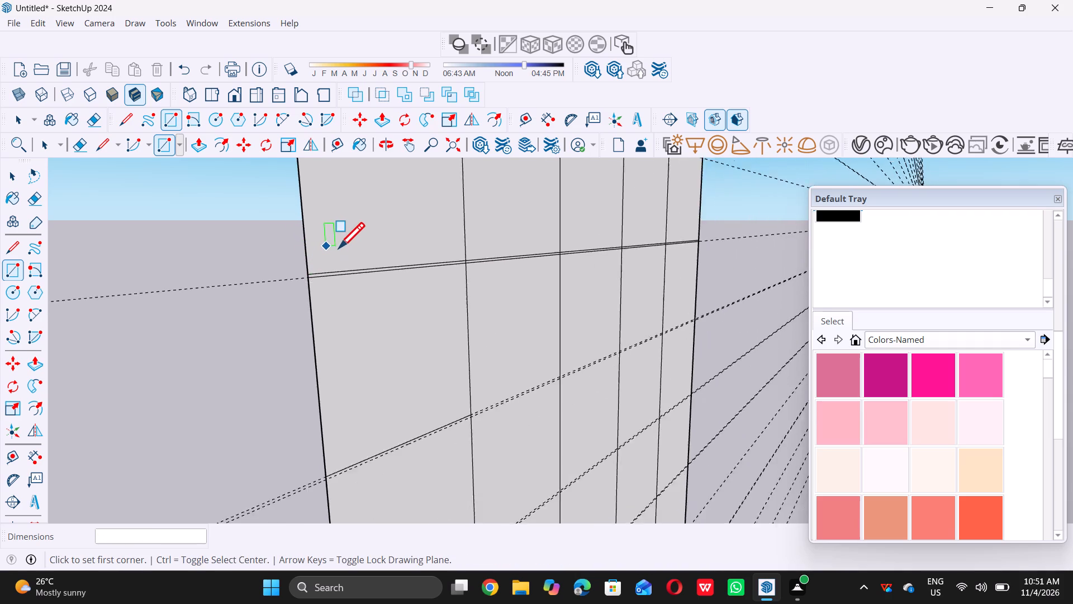
pyautogui.scroll(-20, 339, 248)
pyautogui.scroll(-8, 339, 248)
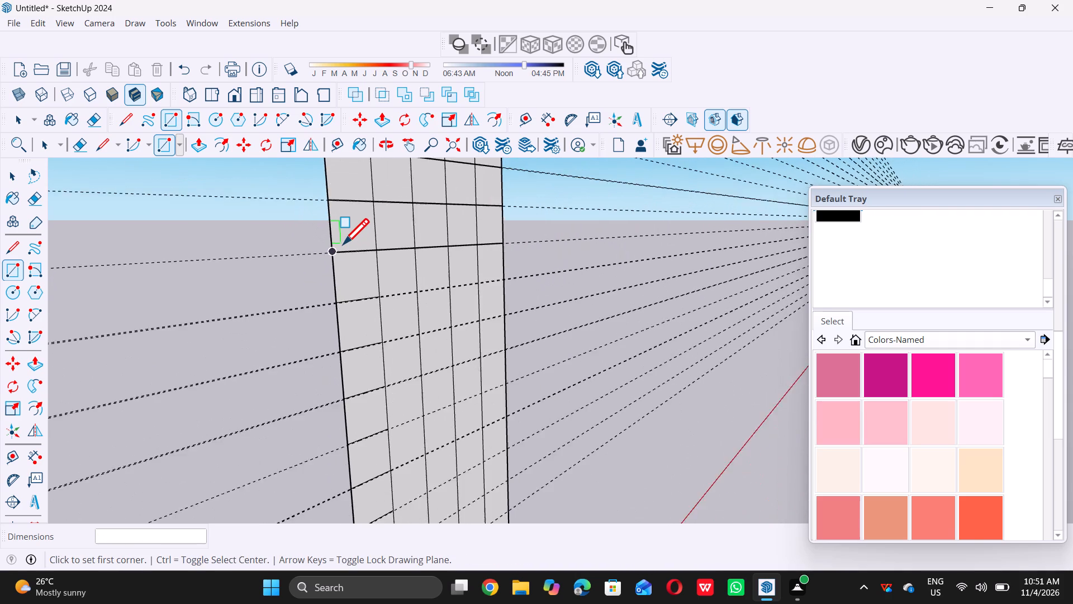
pyautogui.scroll(-5, 343, 244)
pyautogui.scroll(9, 435, 277)
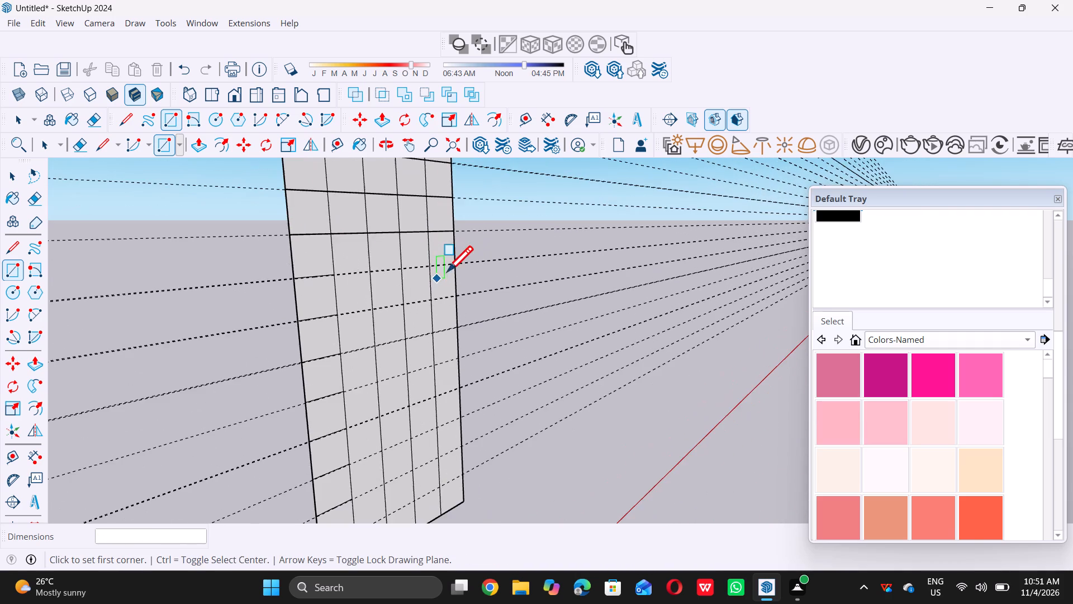
pyautogui.scroll(18, 447, 271)
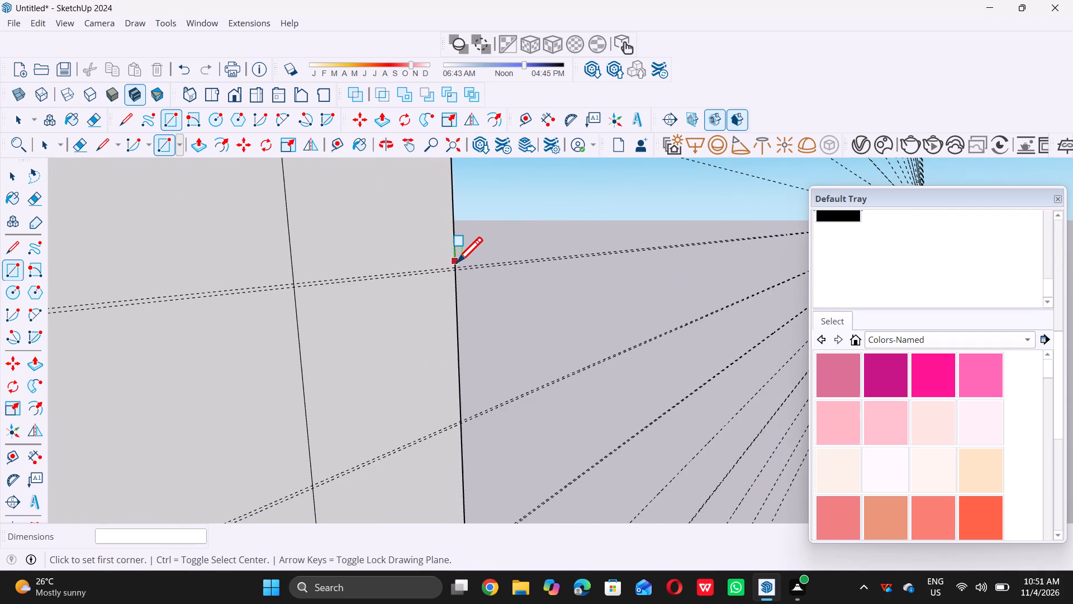
pyautogui.scroll(17, 457, 262)
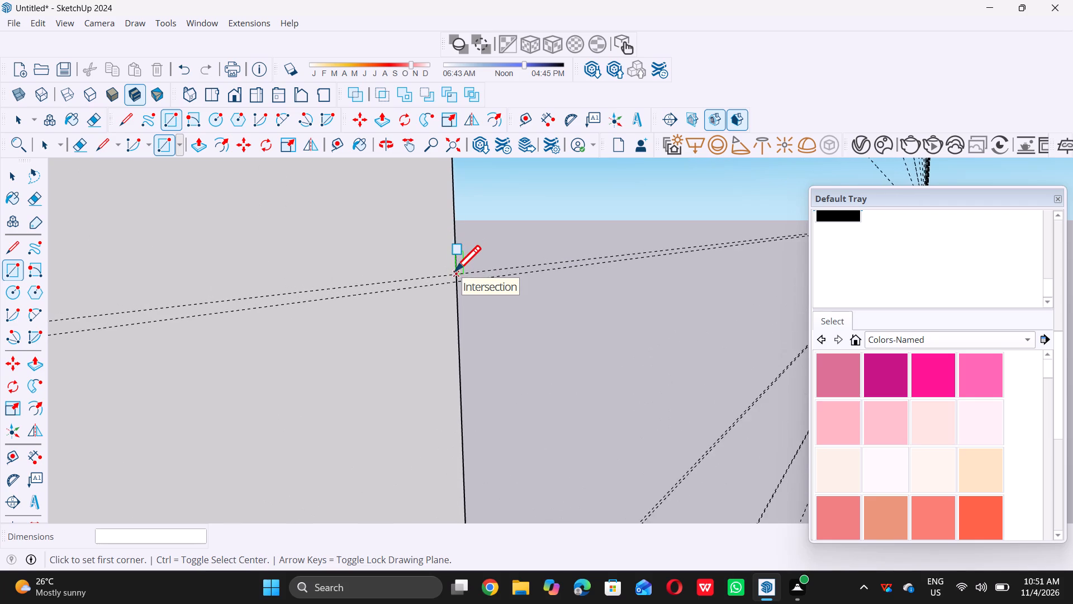
pyautogui.doubleClick(455, 274)
pyautogui.scroll(-3, 456, 274)
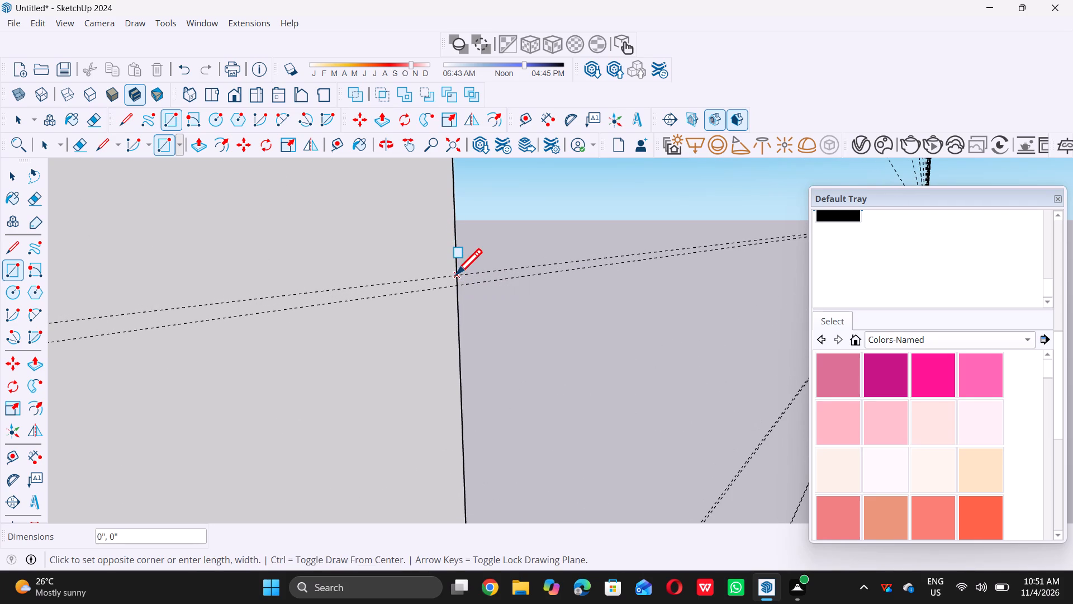
pyautogui.scroll(-20, 456, 274)
pyautogui.scroll(-3, 456, 274)
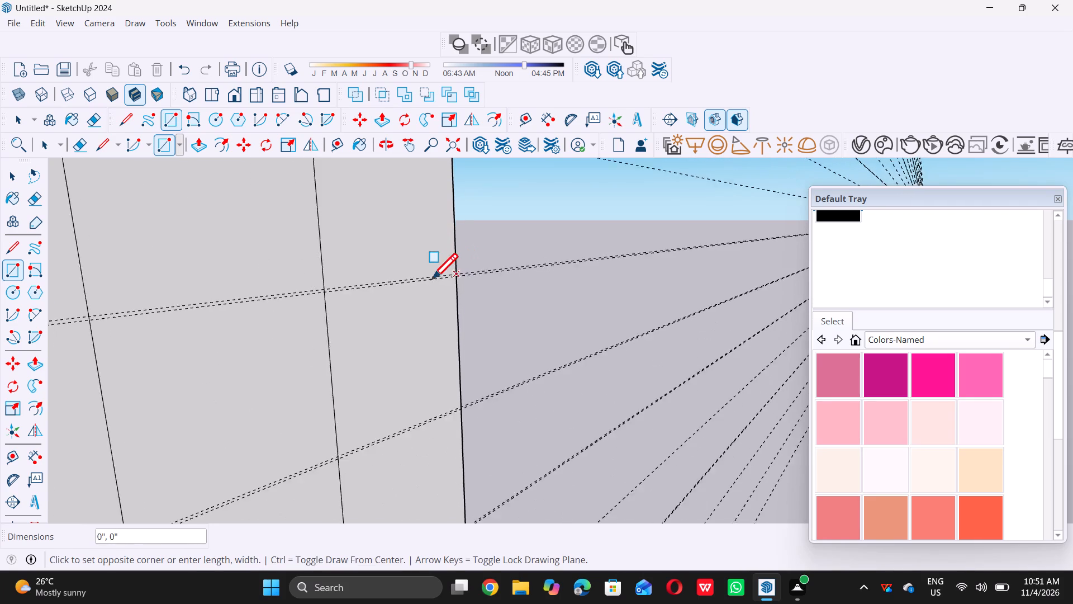
pyautogui.scroll(-18, 311, 290)
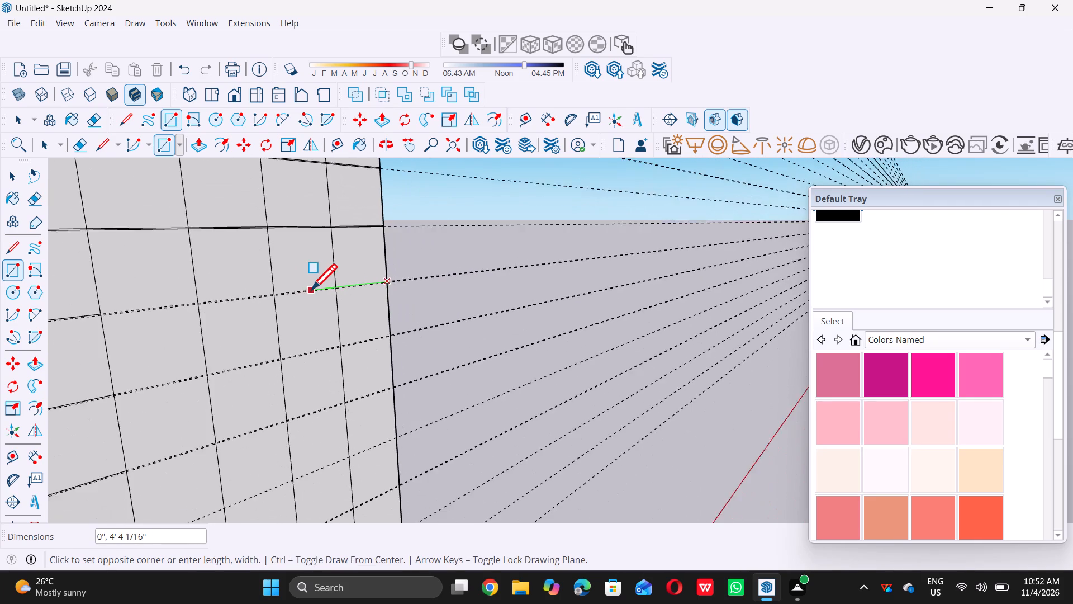
pyautogui.scroll(-2, 311, 289)
pyautogui.scroll(6, 131, 306)
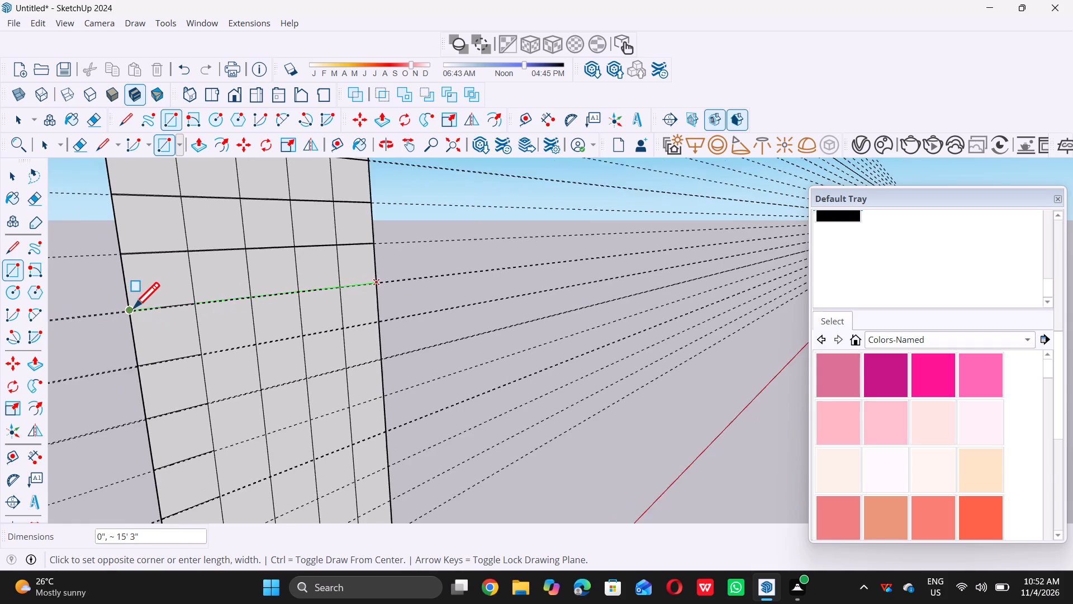
# Finish the thin horizontal rectangle, 1/2" by about 15' 3", across the gridded panel between the paired guide lines.
pyautogui.scroll(17, 134, 308)
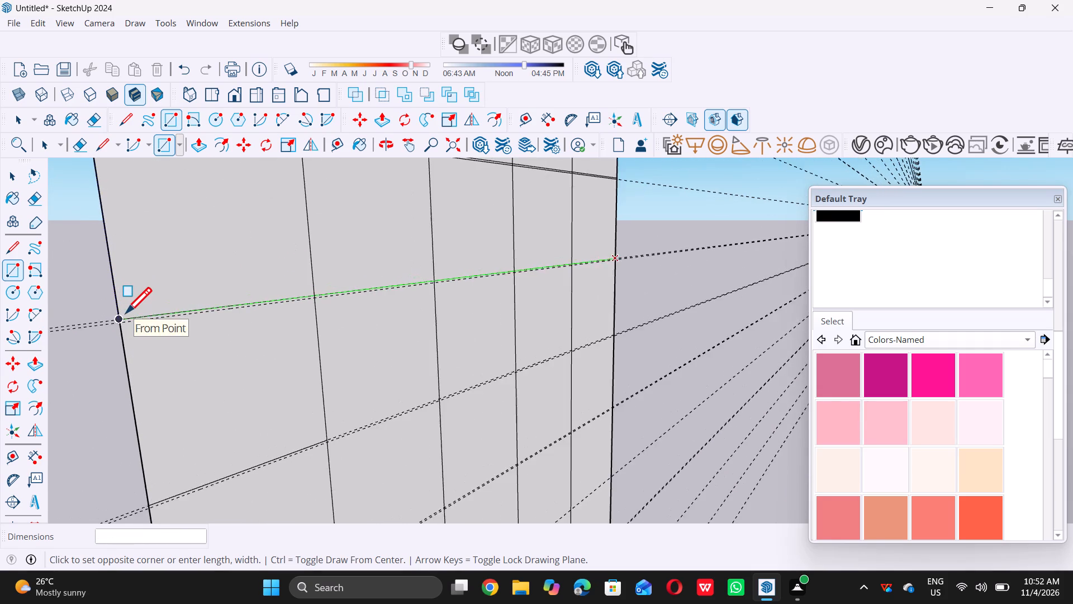
pyautogui.scroll(1, 126, 313)
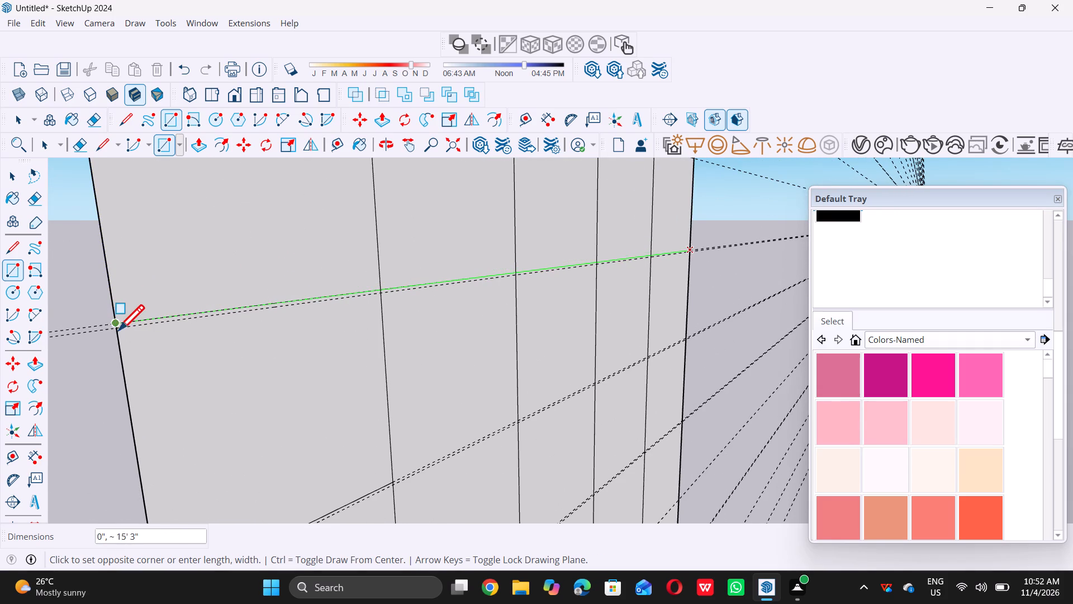
pyautogui.scroll(3, 120, 327)
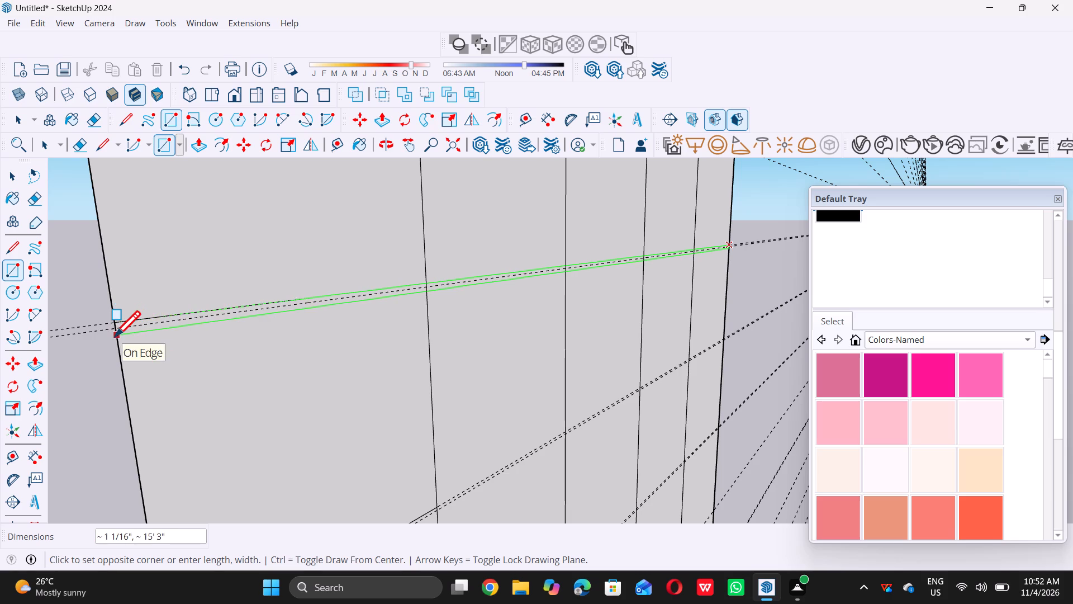
pyautogui.scroll(6, 118, 329)
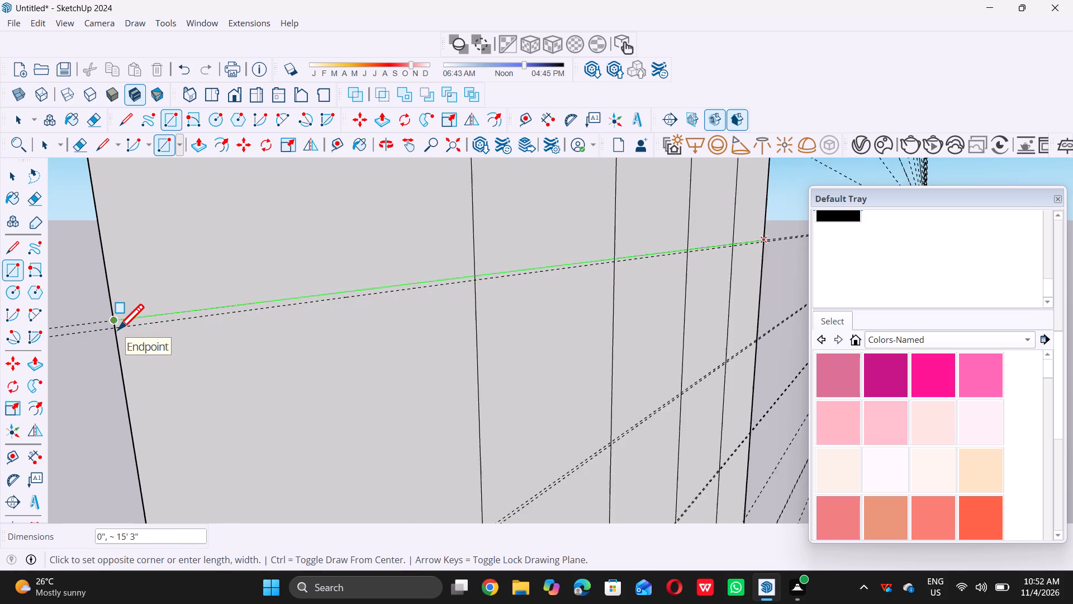
pyautogui.click(117, 327)
# Draw a thin rectangle about 15' 3" long across the panel between the paired guides one grid row lower.
pyautogui.scroll(-2, 140, 320)
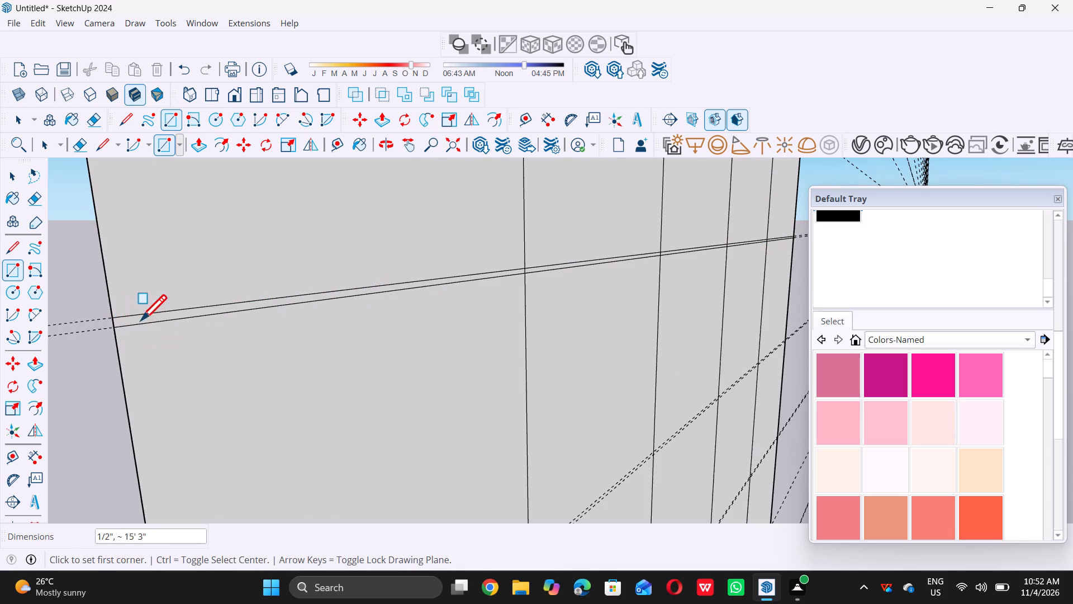
pyautogui.scroll(-20, 141, 320)
pyautogui.scroll(-2, 141, 320)
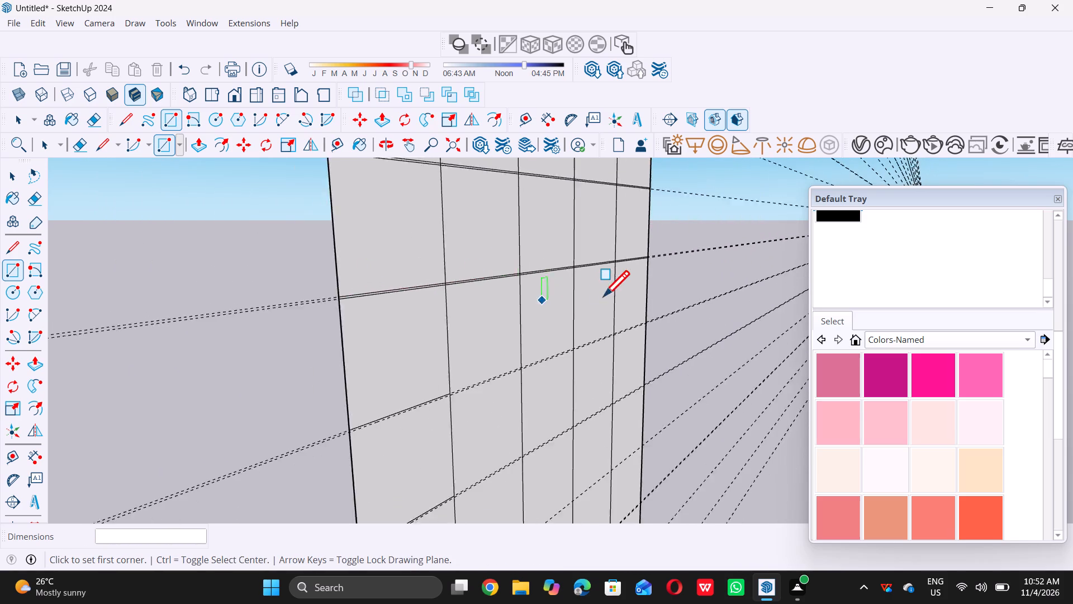
pyautogui.scroll(-5, 604, 296)
pyautogui.scroll(8, 621, 316)
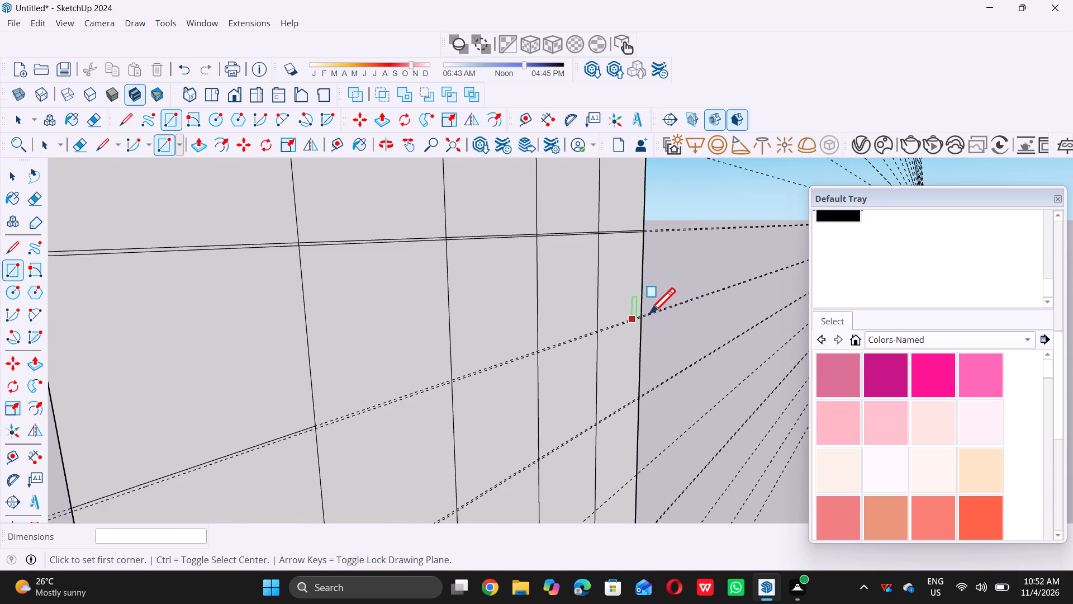
pyautogui.scroll(15, 641, 312)
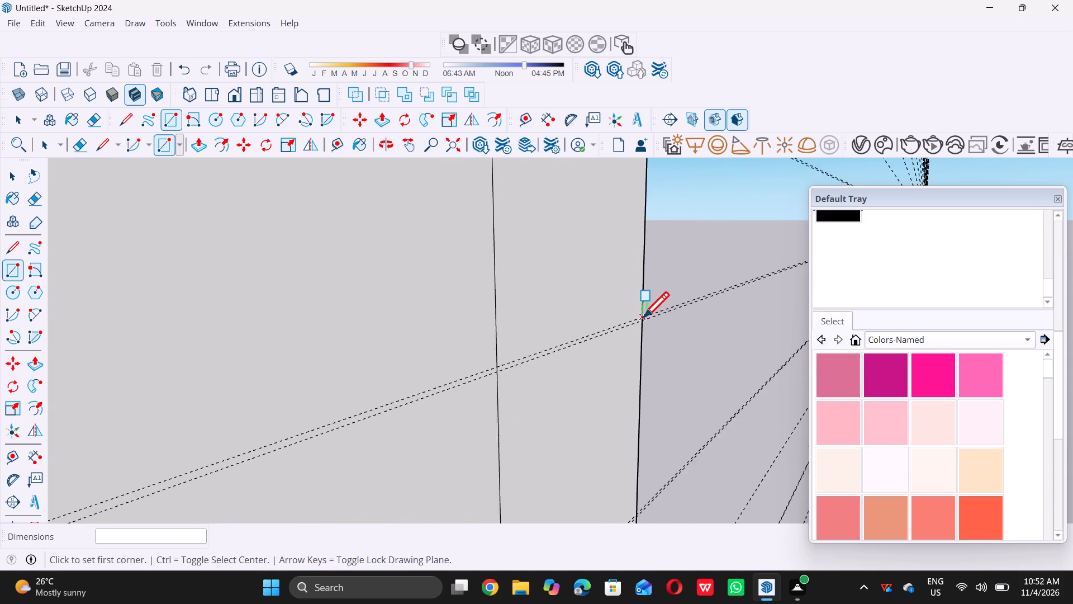
pyautogui.scroll(6, 645, 312)
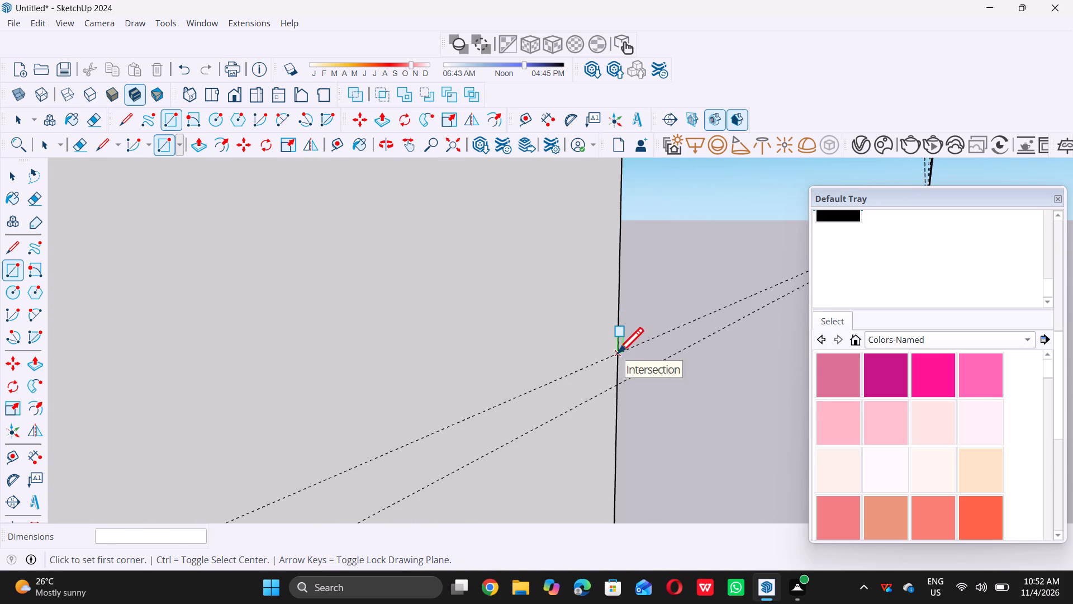
pyautogui.doubleClick(618, 353)
pyautogui.scroll(-20, 616, 348)
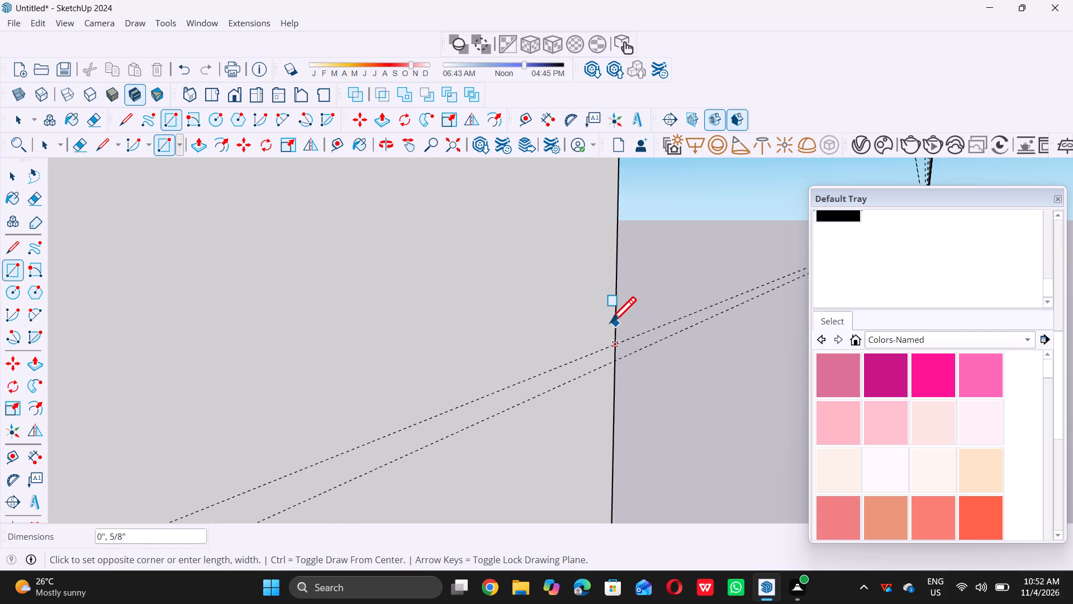
pyautogui.scroll(-20, 610, 322)
pyautogui.scroll(-7, 610, 322)
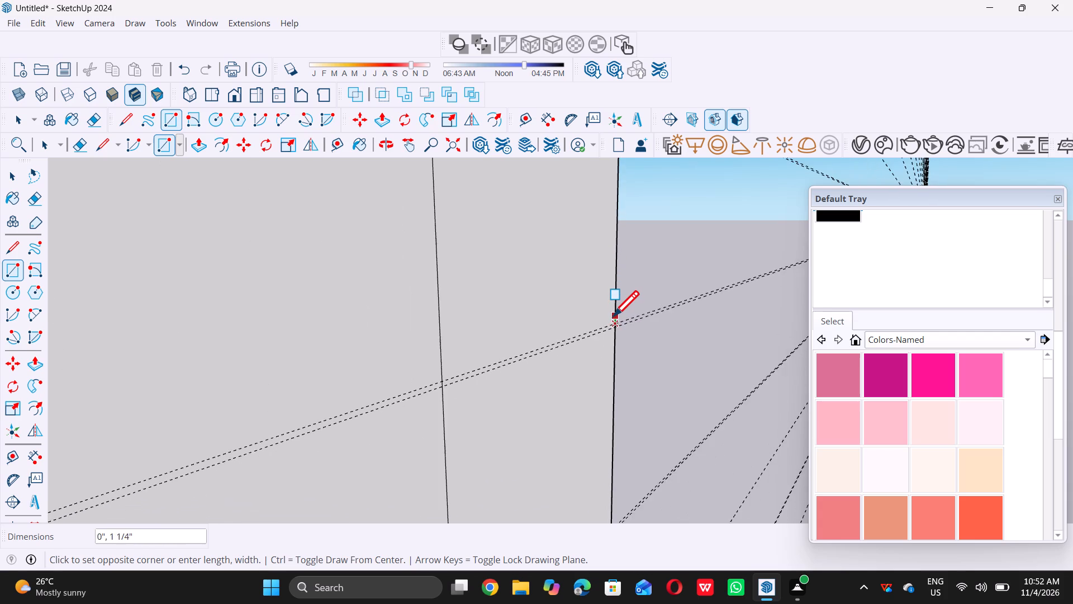
pyautogui.scroll(-20, 613, 316)
pyautogui.scroll(-7, 613, 316)
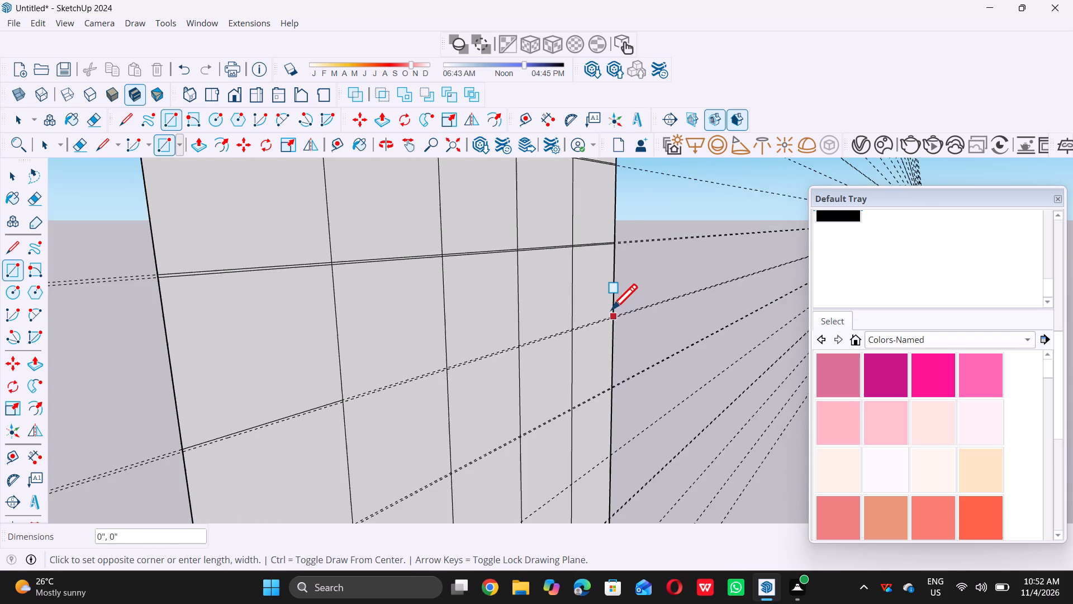
pyautogui.scroll(-4, 611, 309)
pyautogui.scroll(7, 443, 378)
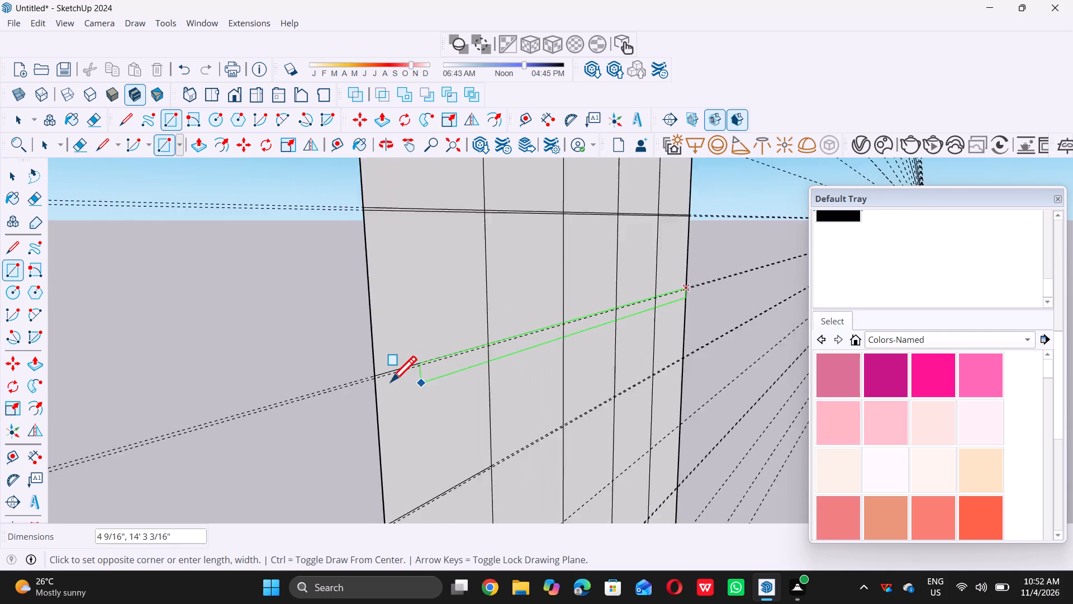
pyautogui.scroll(13, 376, 377)
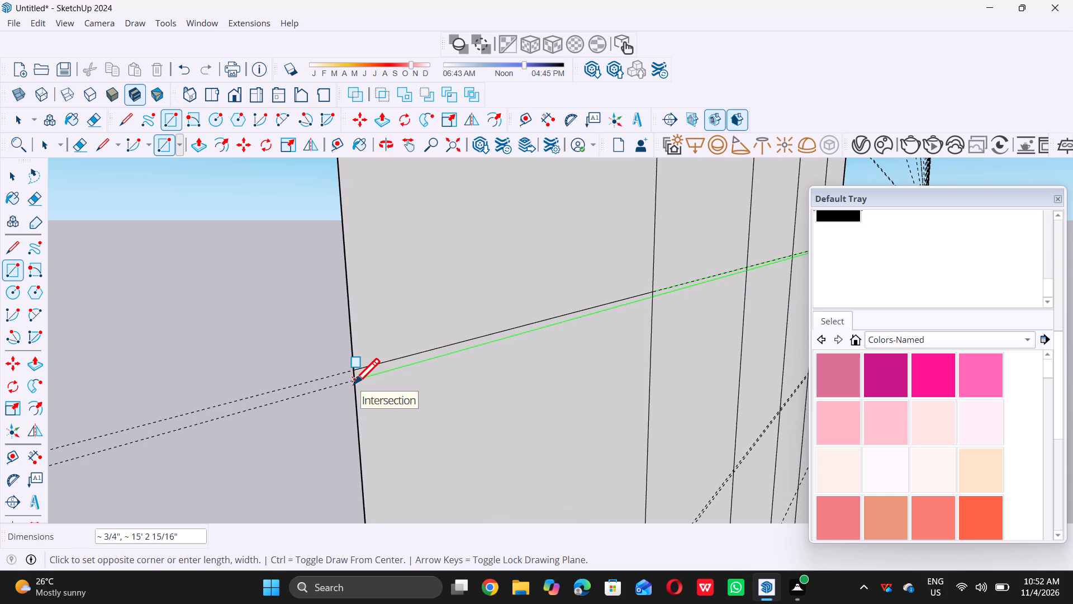
pyautogui.click(354, 384)
# Draw a 1/2" by about 15' 3" rectangle across the panel's full width along the following lower pair of guides.
pyautogui.scroll(-20, 356, 365)
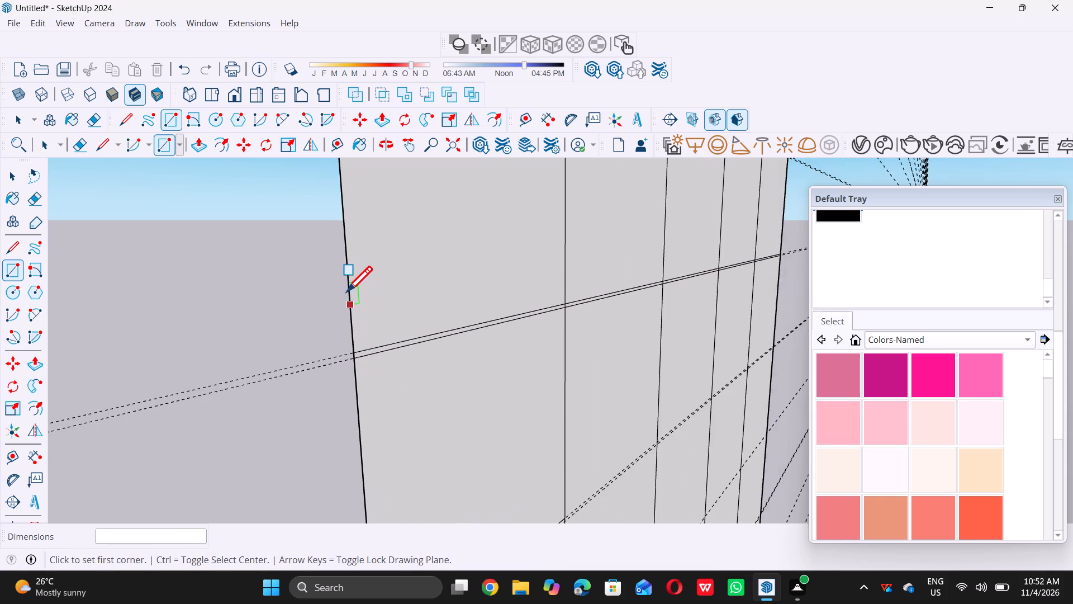
pyautogui.scroll(-20, 346, 291)
pyautogui.scroll(-6, 346, 291)
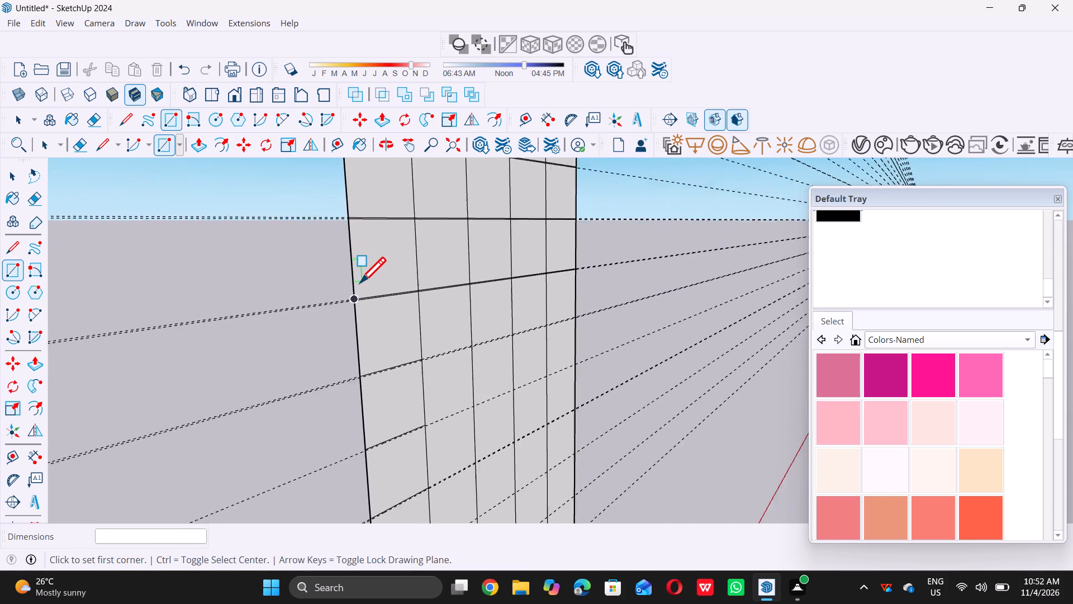
pyautogui.scroll(-8, 360, 282)
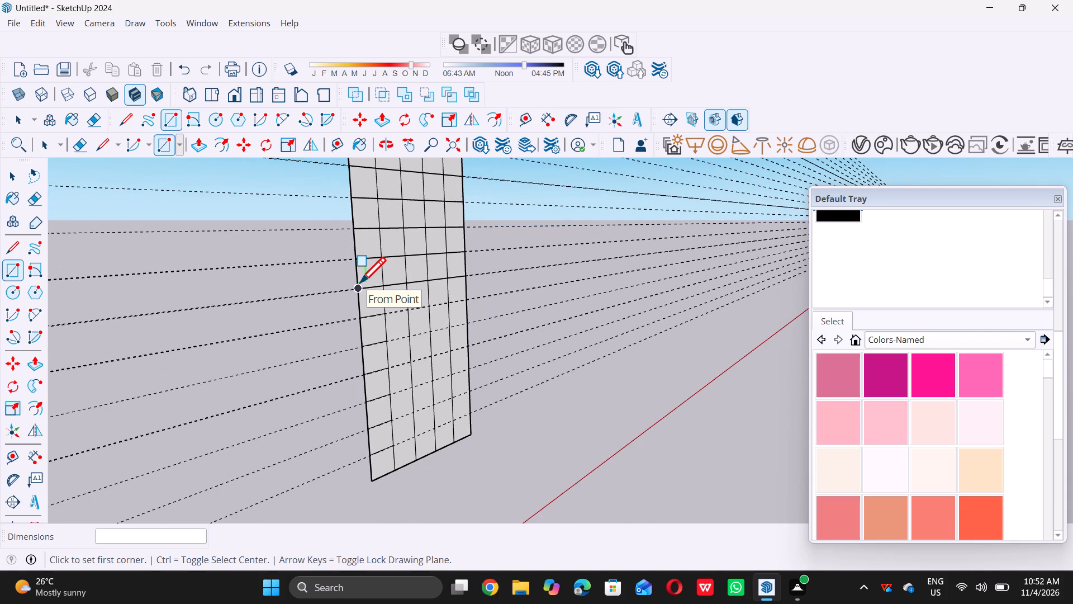
pyautogui.scroll(-4, 360, 282)
pyautogui.scroll(4, 412, 305)
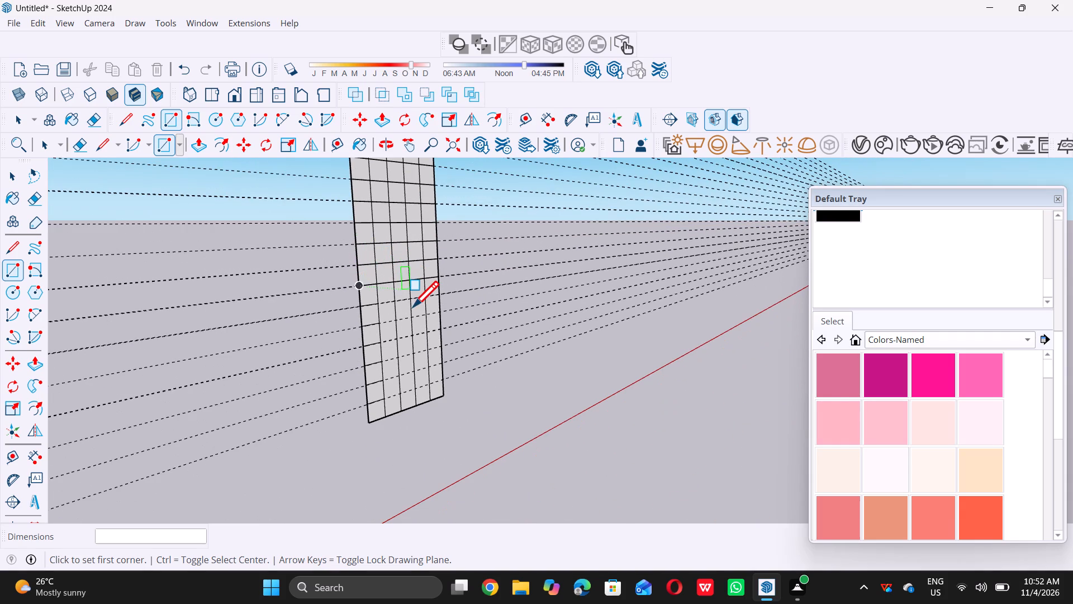
pyautogui.scroll(4, 413, 306)
pyautogui.scroll(7, 455, 287)
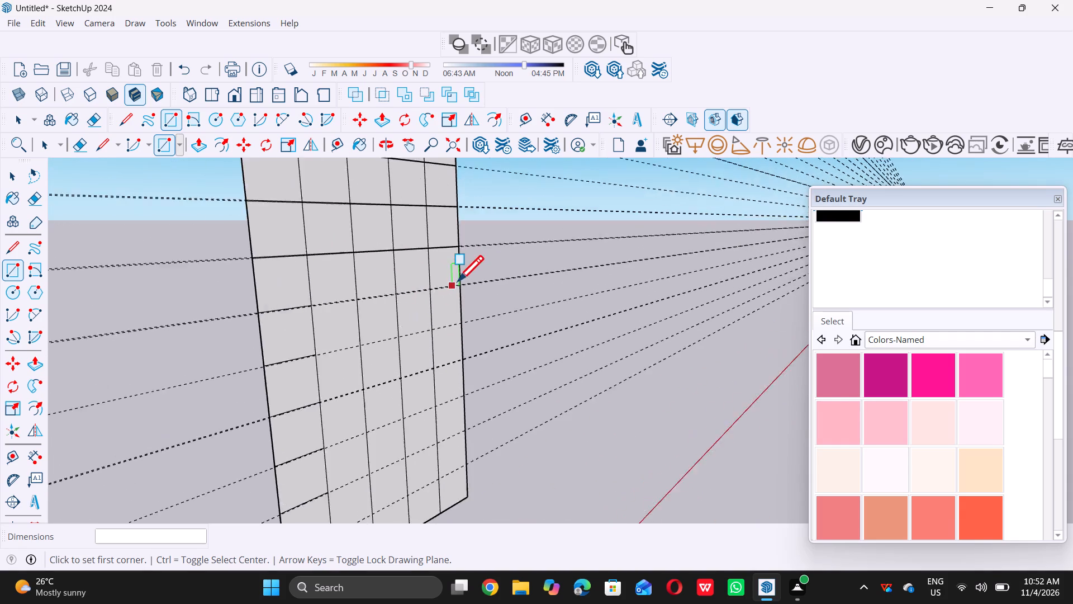
pyautogui.scroll(14, 459, 279)
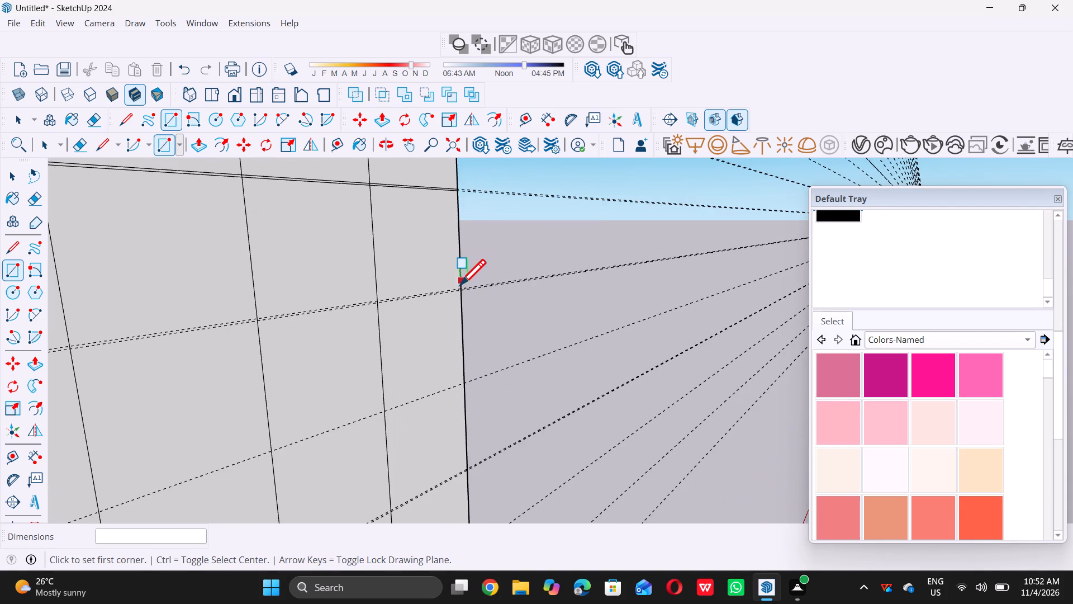
pyautogui.scroll(12, 460, 285)
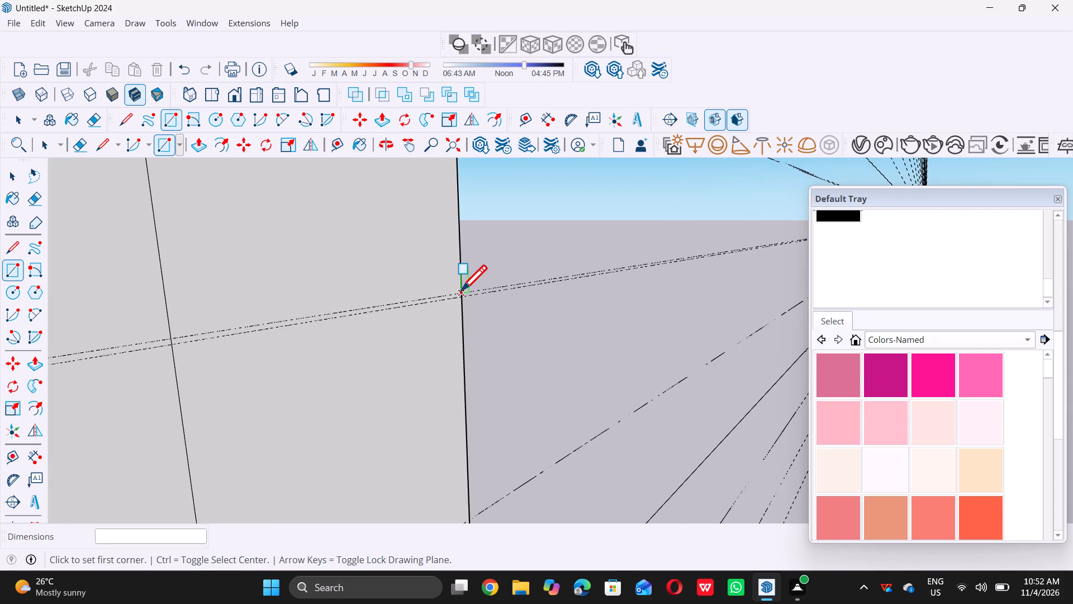
pyautogui.doubleClick(461, 290)
pyautogui.scroll(-15, 461, 291)
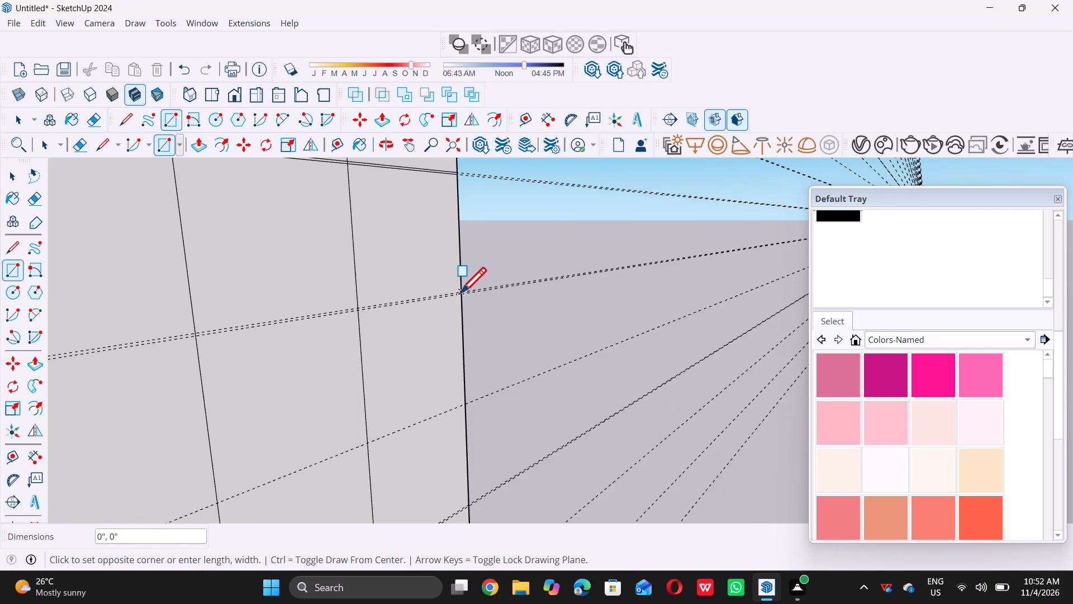
pyautogui.scroll(-12, 460, 292)
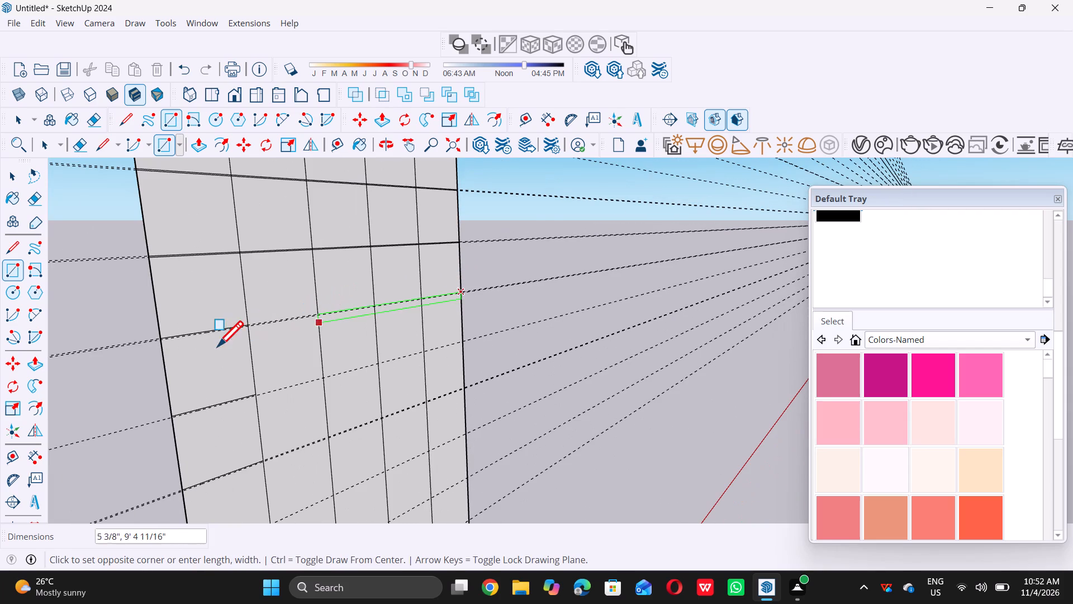
pyautogui.scroll(20, 156, 341)
pyautogui.scroll(5, 164, 338)
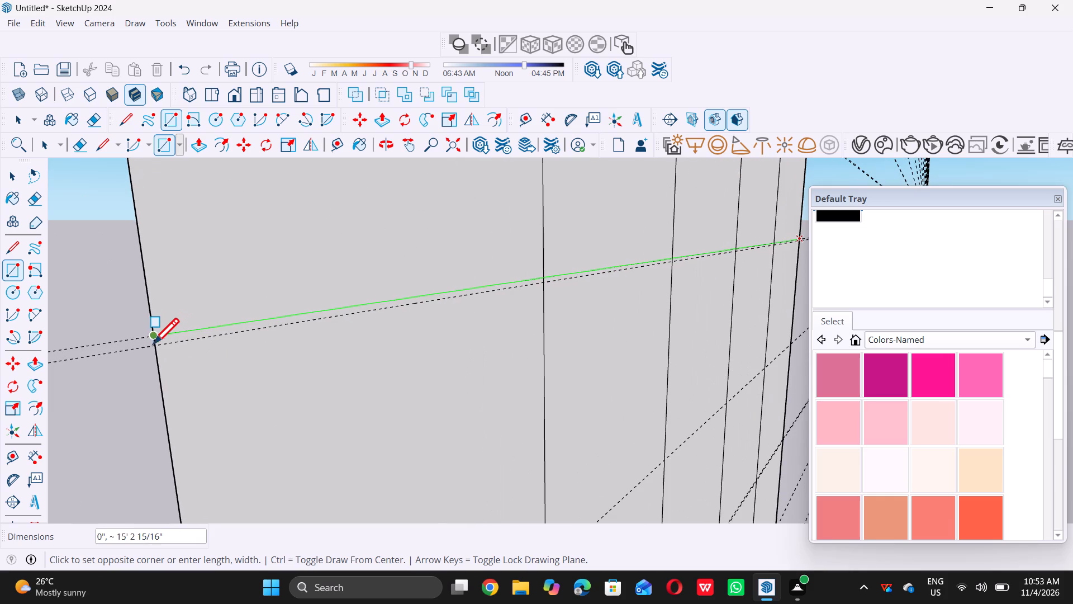
pyautogui.click(159, 345)
# Draw a 1/2" by about 15' 2 7/8" rectangle across the panel at the next row down, along its single guide line.
pyautogui.scroll(-3, 341, 296)
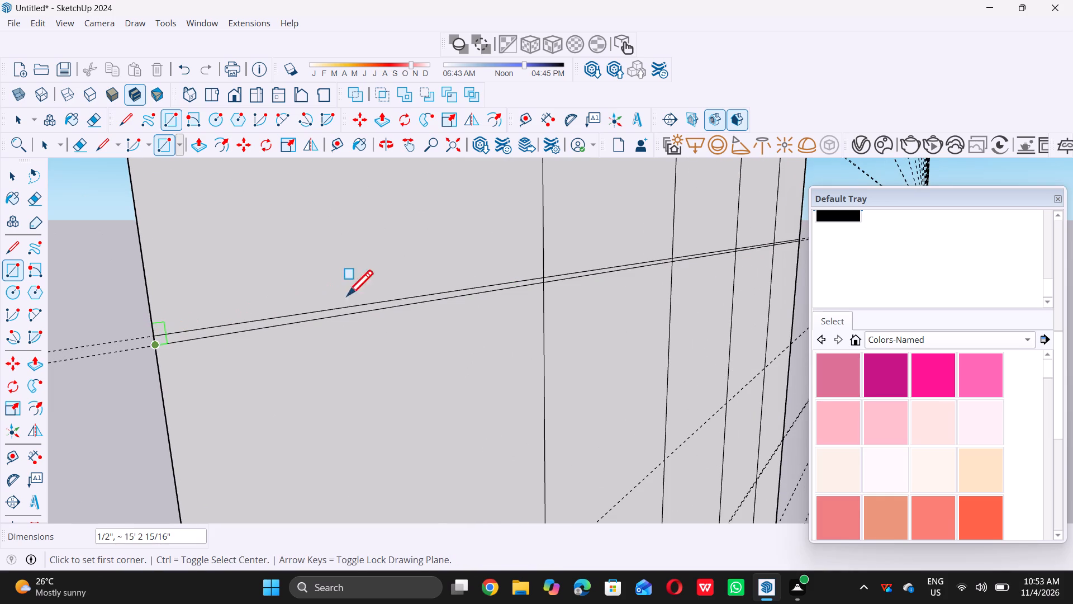
pyautogui.scroll(-20, 347, 295)
pyautogui.scroll(-9, 347, 295)
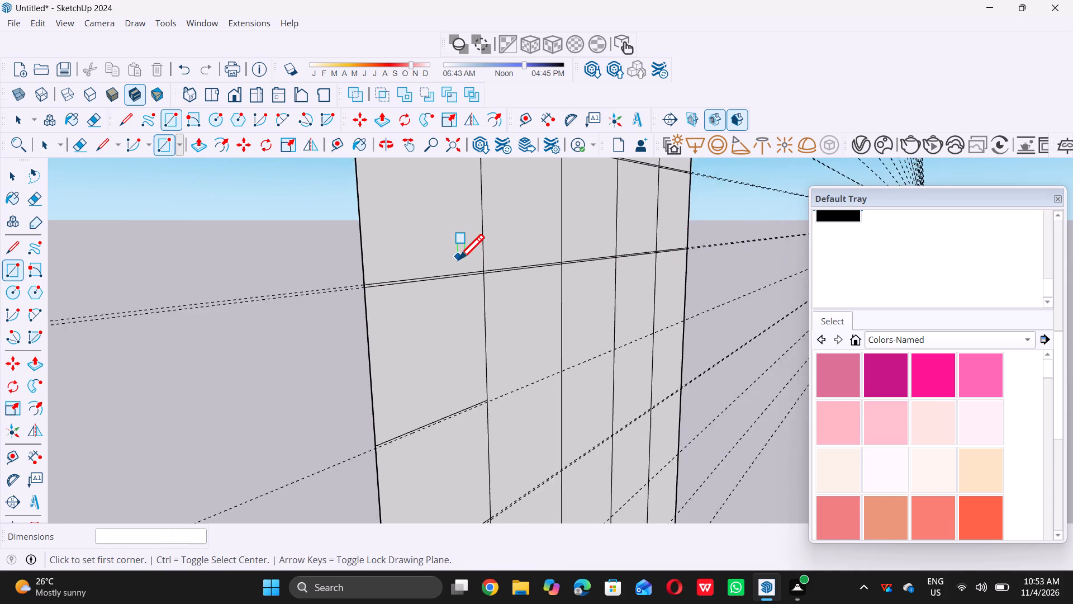
pyautogui.scroll(-20, 458, 259)
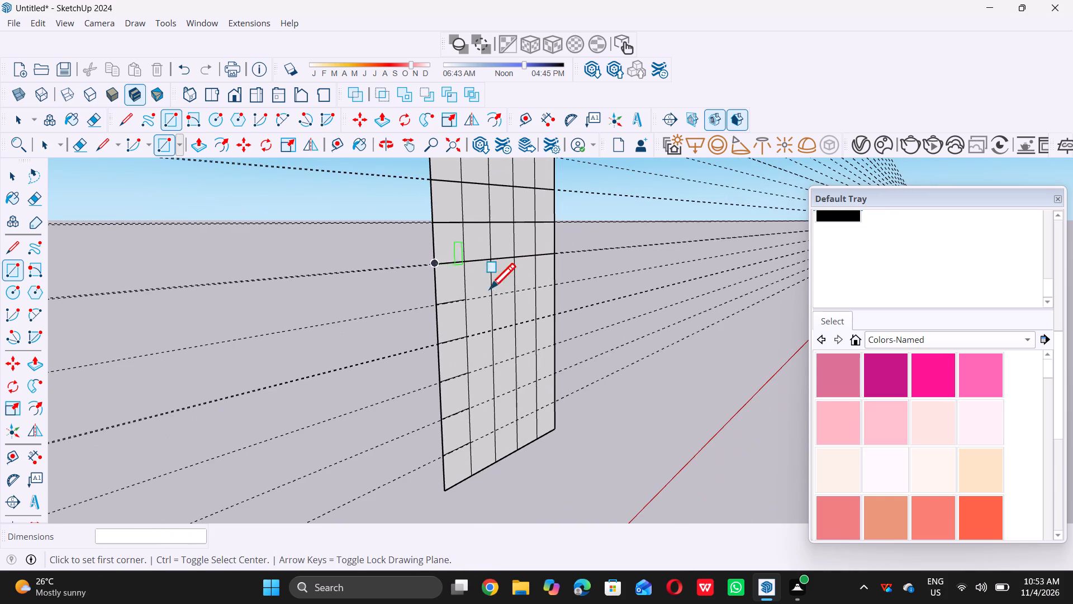
pyautogui.scroll(7, 531, 301)
pyautogui.scroll(6, 569, 274)
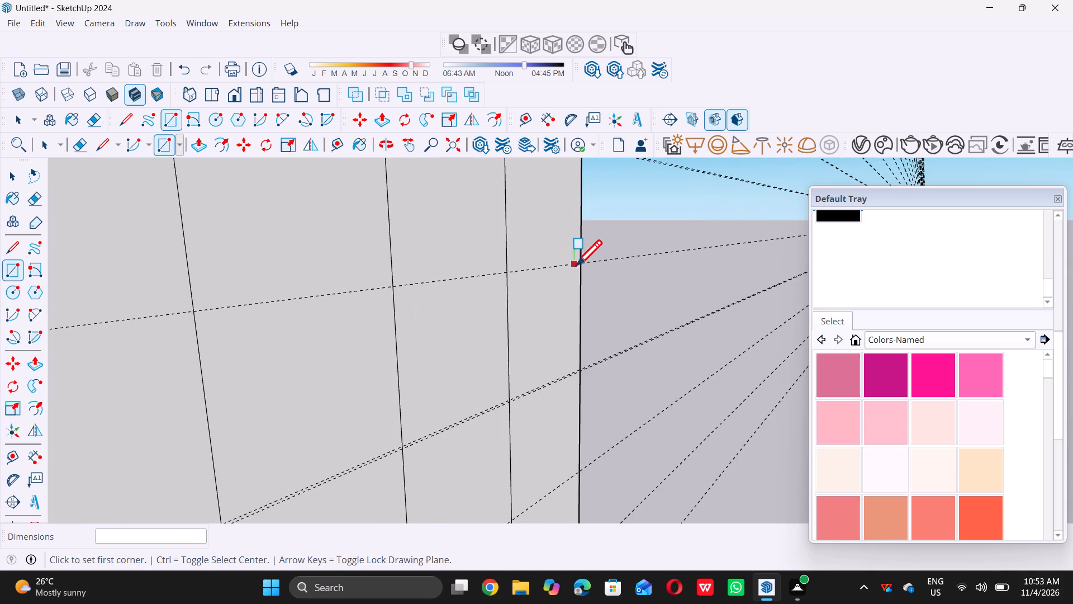
pyautogui.scroll(10, 580, 263)
pyautogui.doubleClick(583, 262)
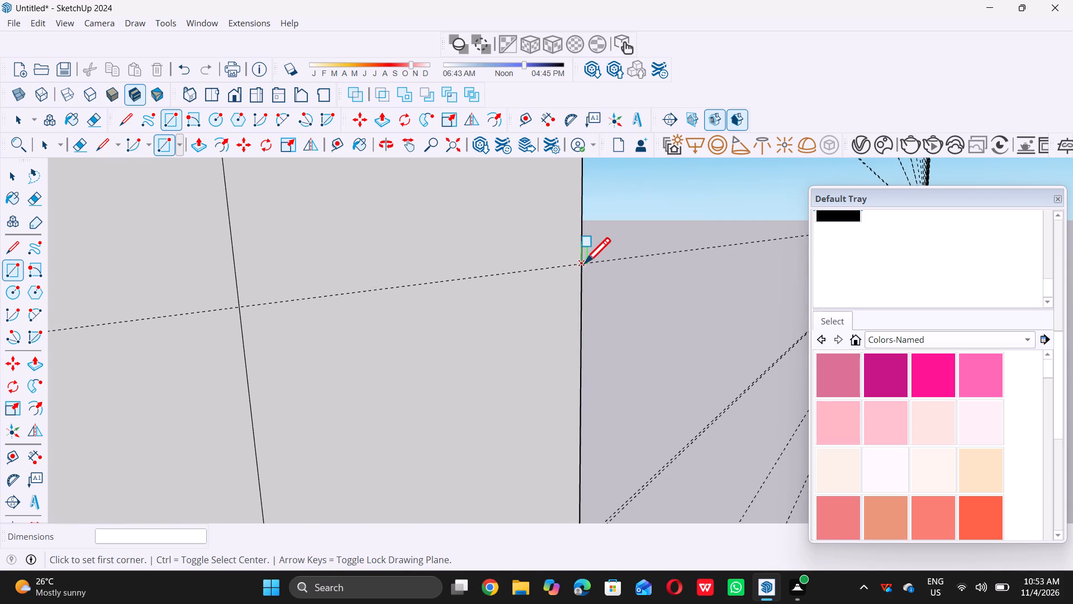
pyautogui.scroll(-15, 534, 286)
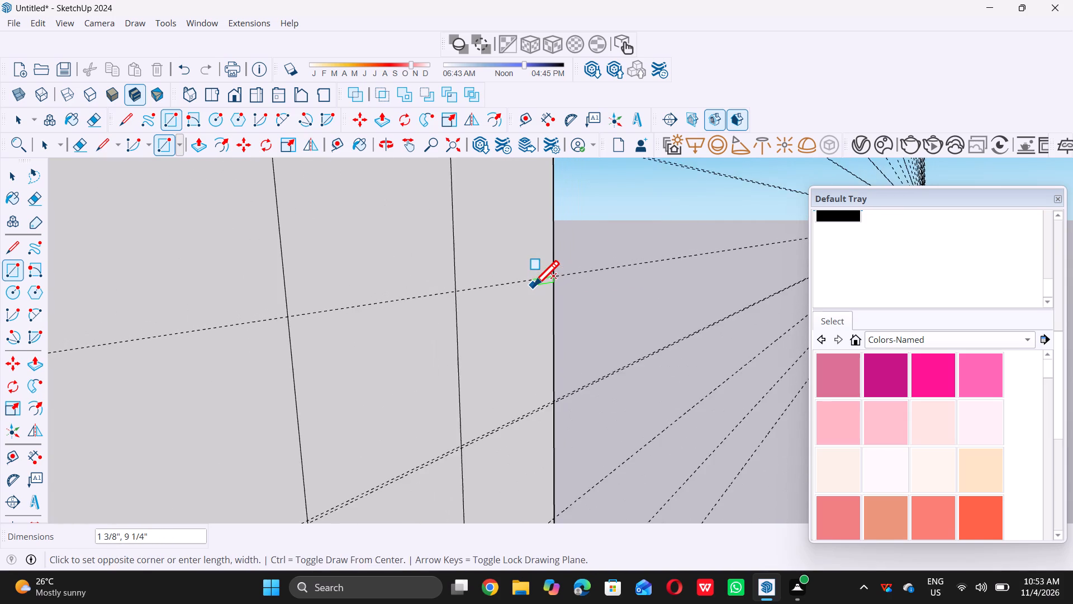
pyautogui.scroll(-15, 533, 286)
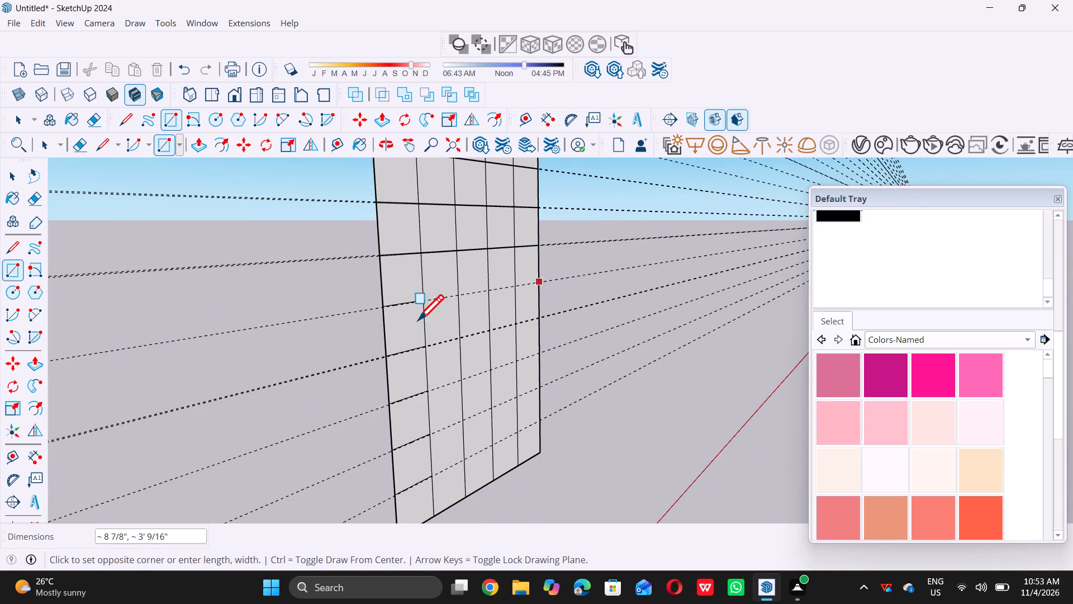
pyautogui.scroll(12, 403, 314)
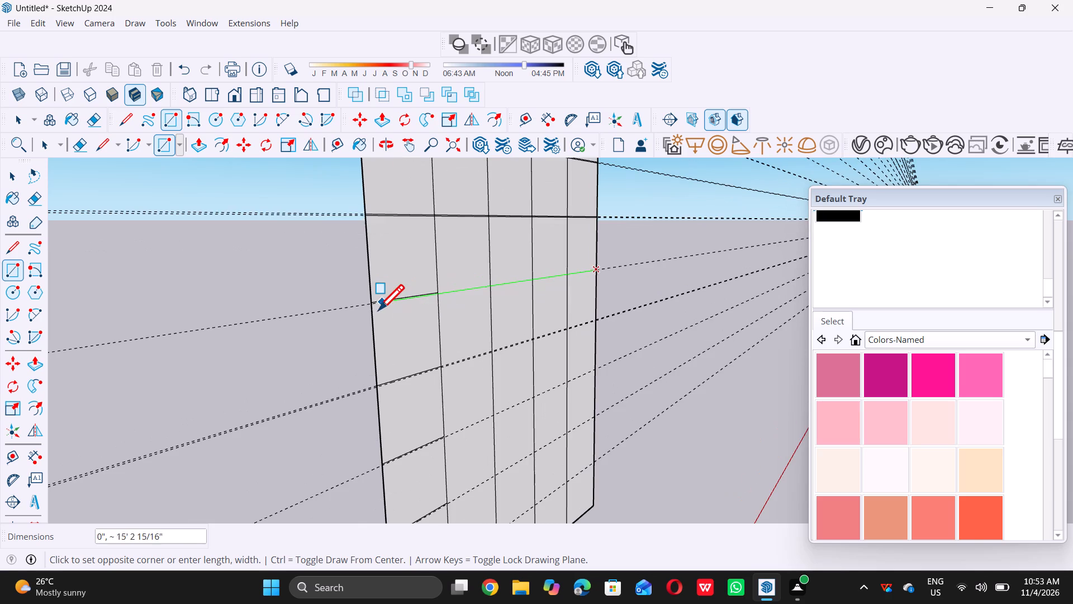
pyautogui.scroll(15, 369, 302)
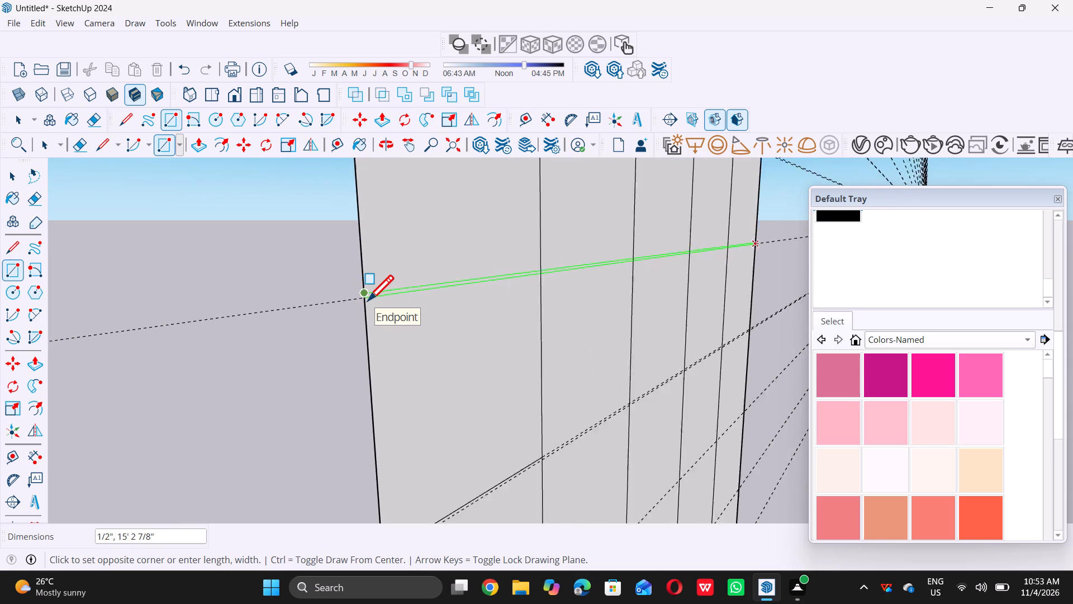
pyautogui.scroll(4, 368, 300)
pyautogui.doubleClick(362, 296)
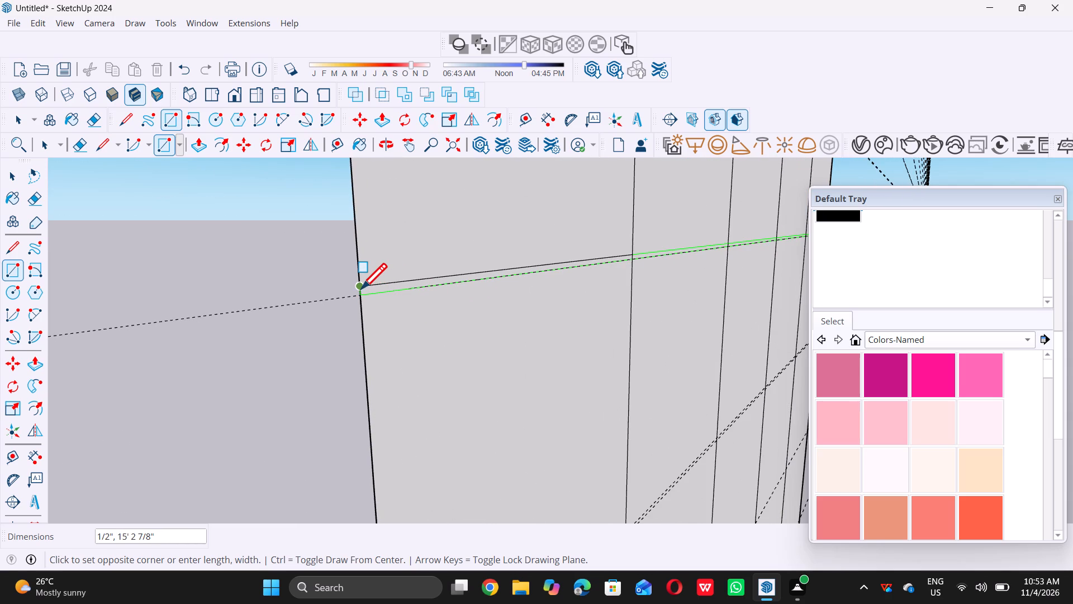
pyautogui.click(361, 285)
pyautogui.scroll(-14, 353, 284)
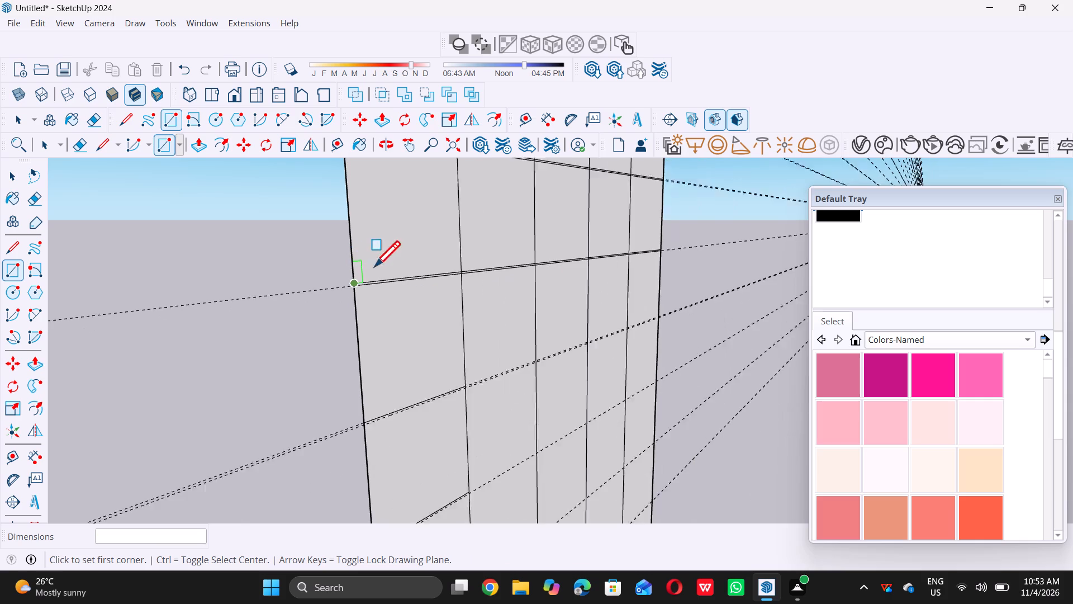
# Draw a thin rectangle, about 7/8" by 15' 2 13/16", across the panel's full width between the next lower pair of guide lines.
pyautogui.scroll(-14, 374, 266)
pyautogui.scroll(8, 498, 317)
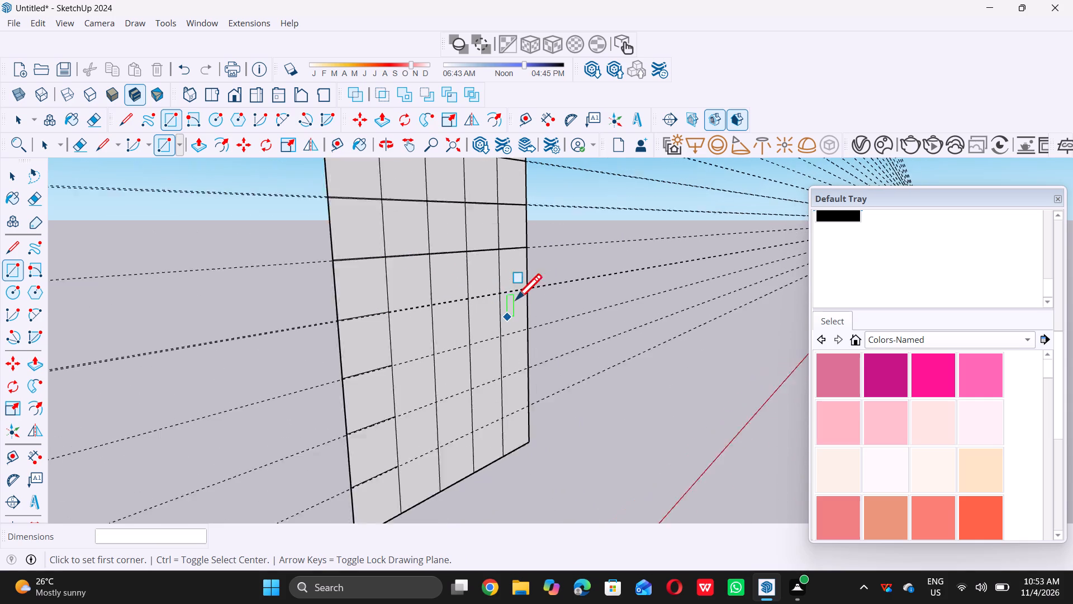
pyautogui.scroll(17, 538, 297)
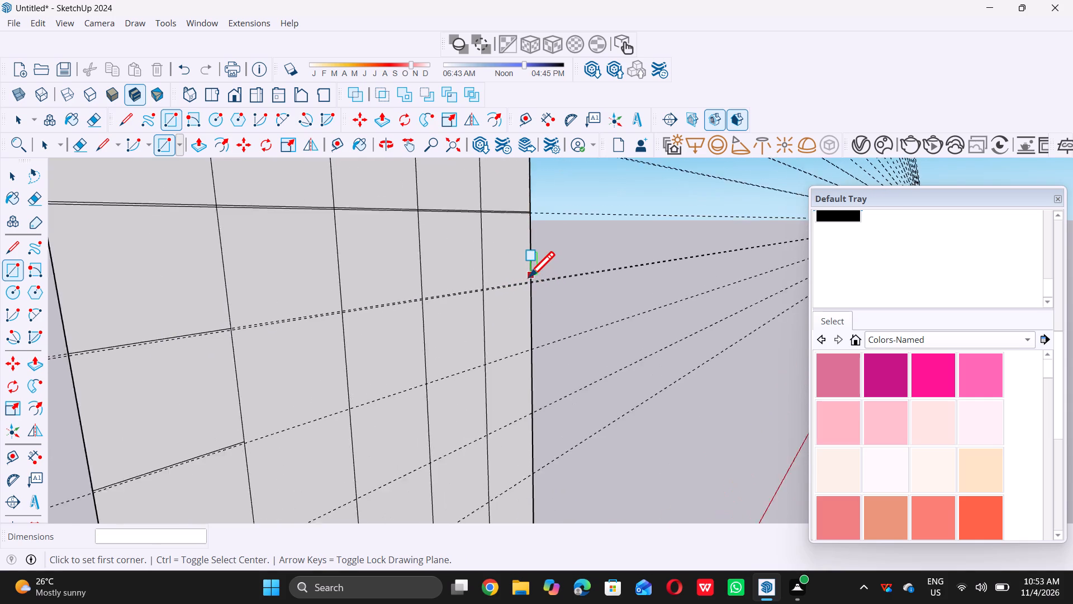
pyautogui.scroll(18, 529, 277)
pyautogui.scroll(3, 532, 284)
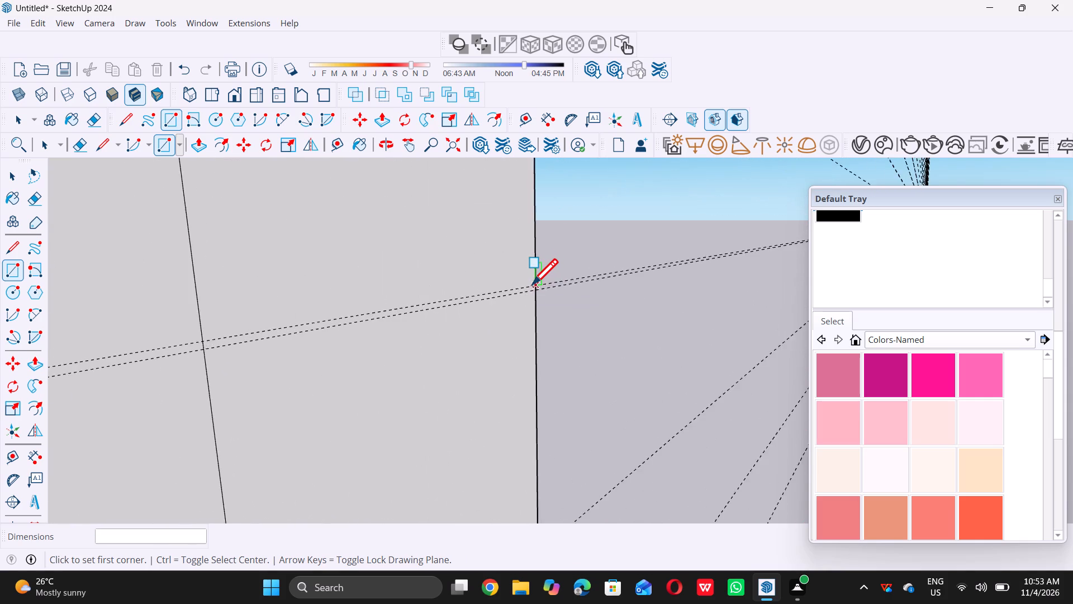
pyautogui.scroll(5, 532, 284)
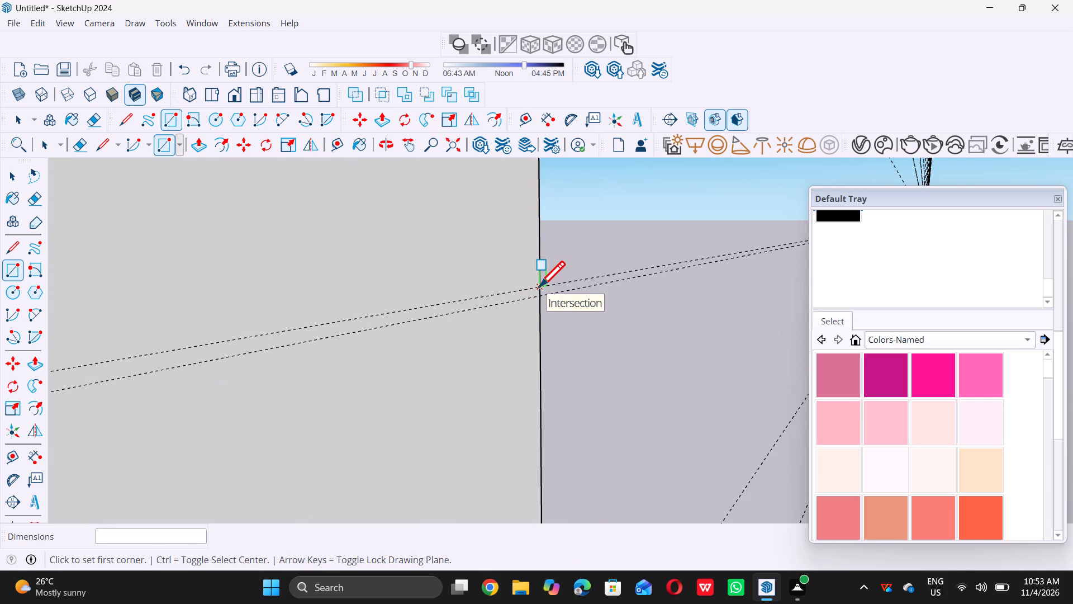
pyautogui.doubleClick(539, 287)
pyautogui.scroll(-18, 539, 287)
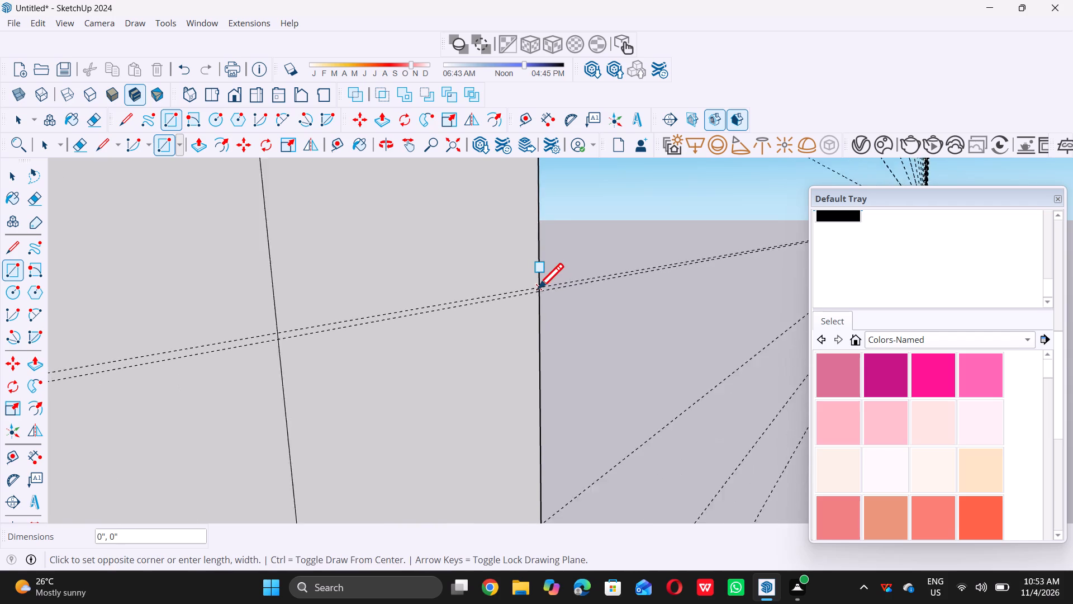
pyautogui.scroll(-20, 538, 289)
pyautogui.scroll(-6, 538, 289)
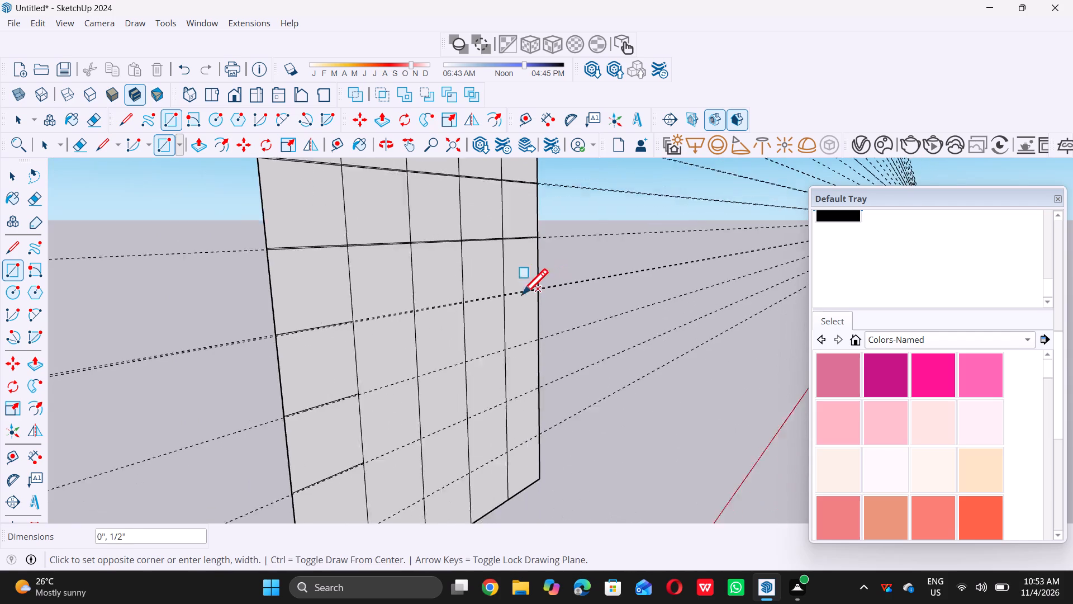
pyautogui.scroll(8, 391, 317)
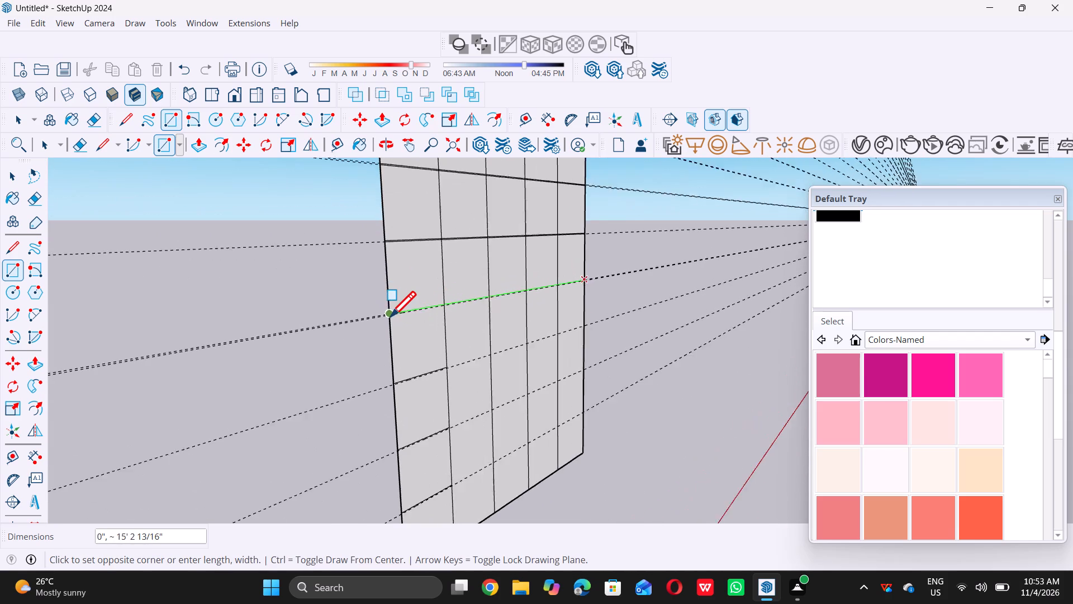
pyautogui.scroll(13, 390, 317)
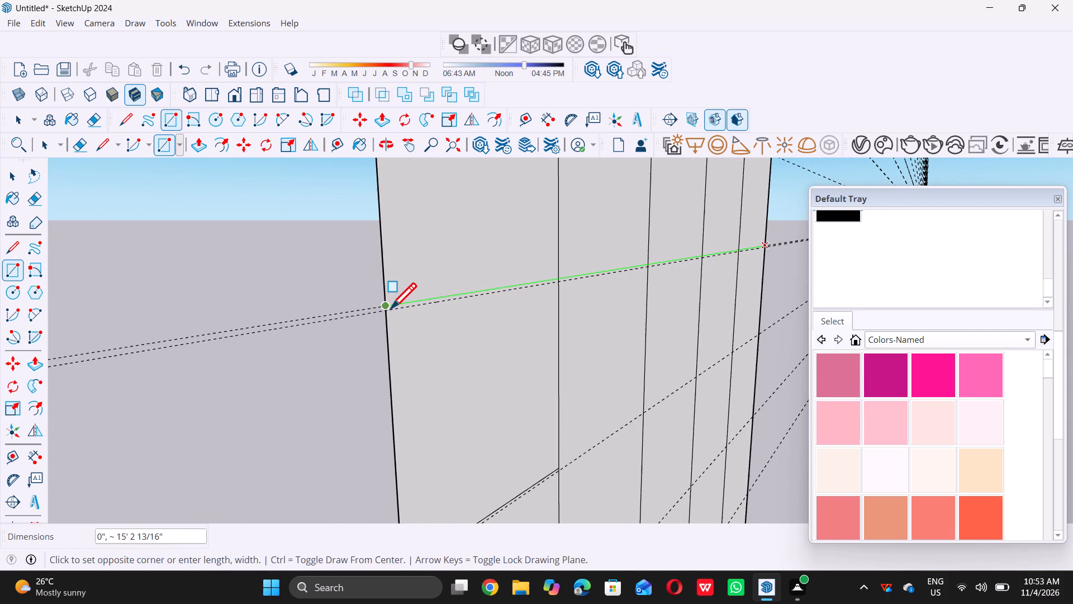
pyautogui.scroll(2, 387, 317)
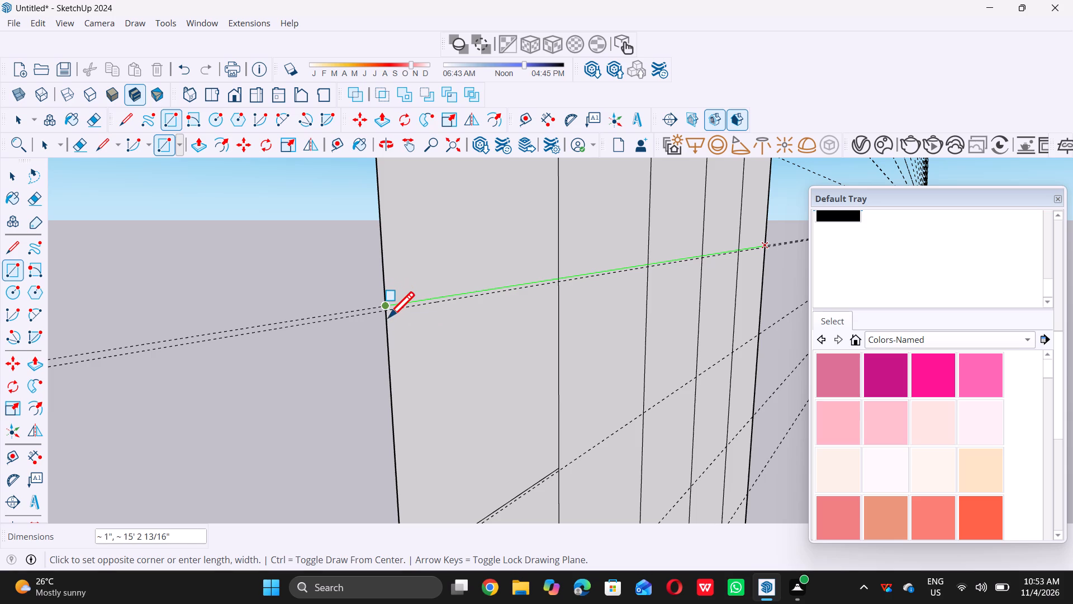
pyautogui.scroll(2, 388, 317)
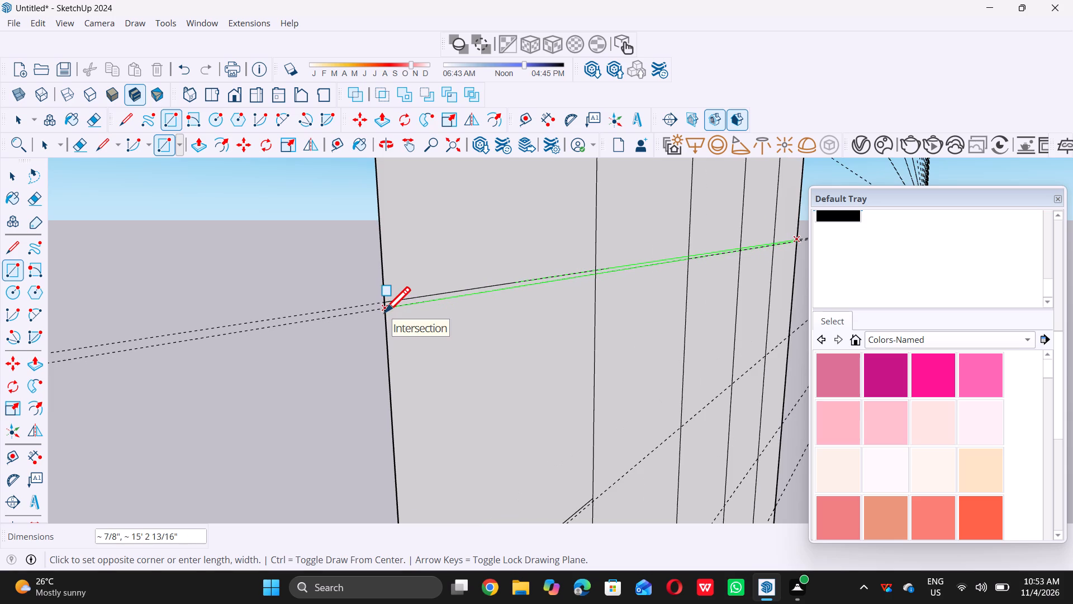
pyautogui.click(384, 312)
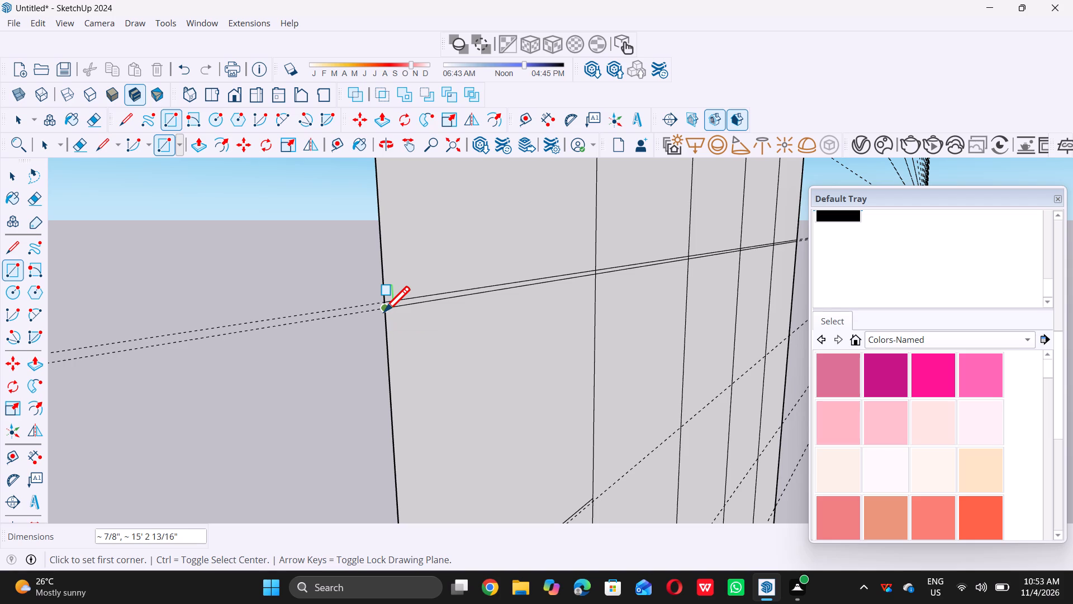
# Draw a 1/2" by about 15' 2 13/16" rectangle across the panel one row lower, starting on its single guide line.
pyautogui.scroll(-20, 384, 312)
pyautogui.scroll(-1, 384, 312)
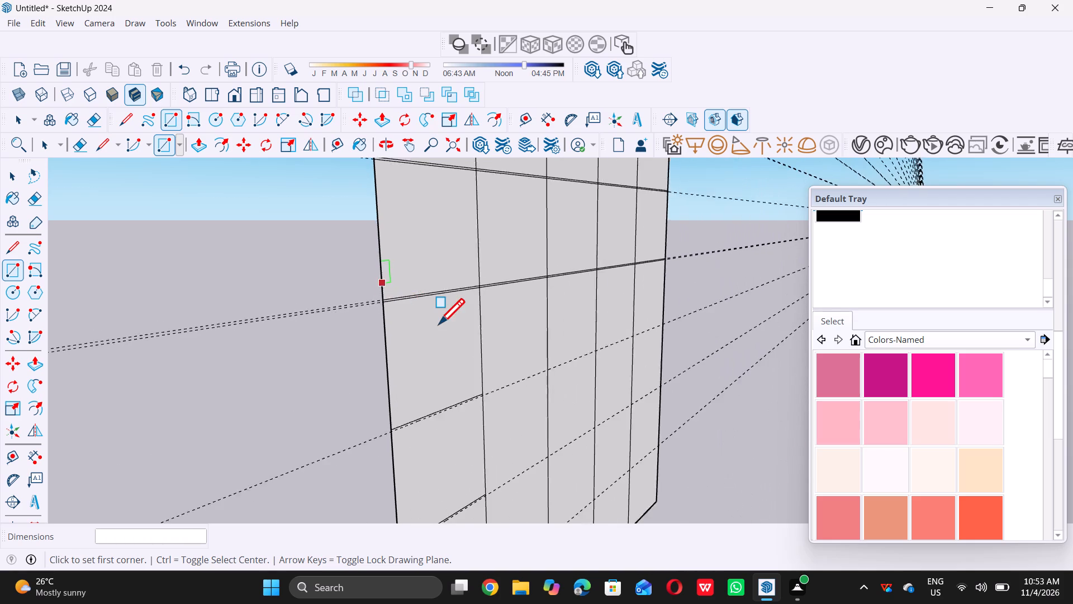
pyautogui.scroll(-10, 438, 322)
pyautogui.scroll(7, 494, 339)
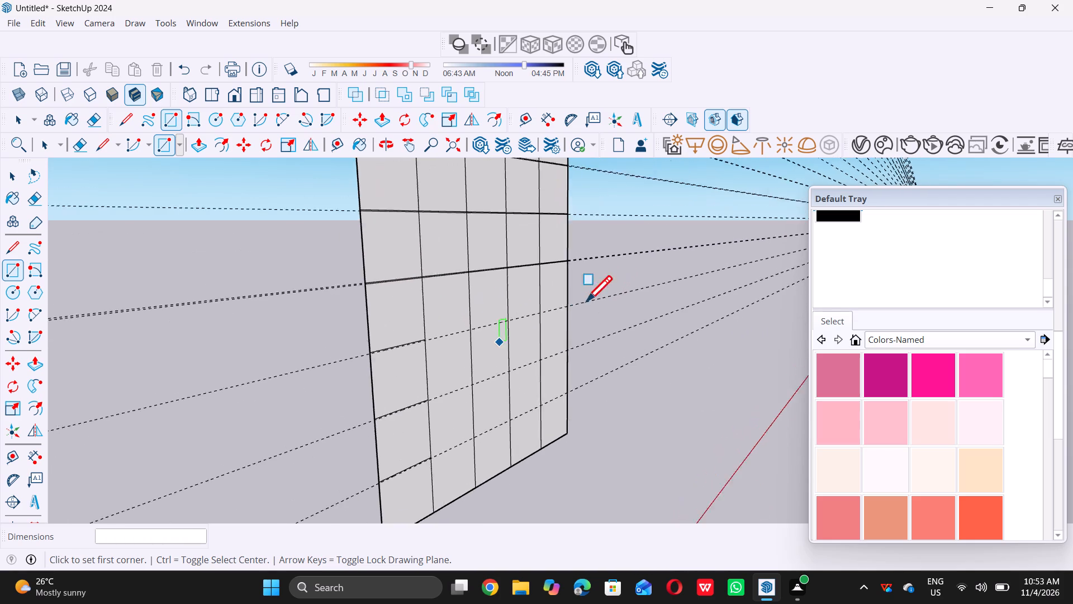
pyautogui.scroll(13, 578, 306)
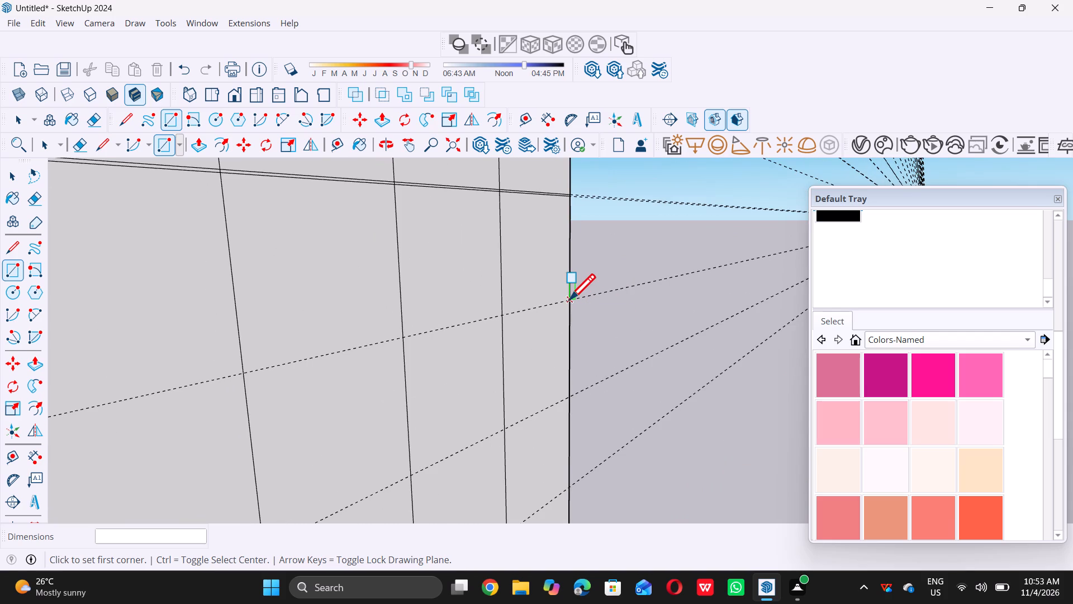
pyautogui.click(569, 299)
pyautogui.scroll(-8, 474, 329)
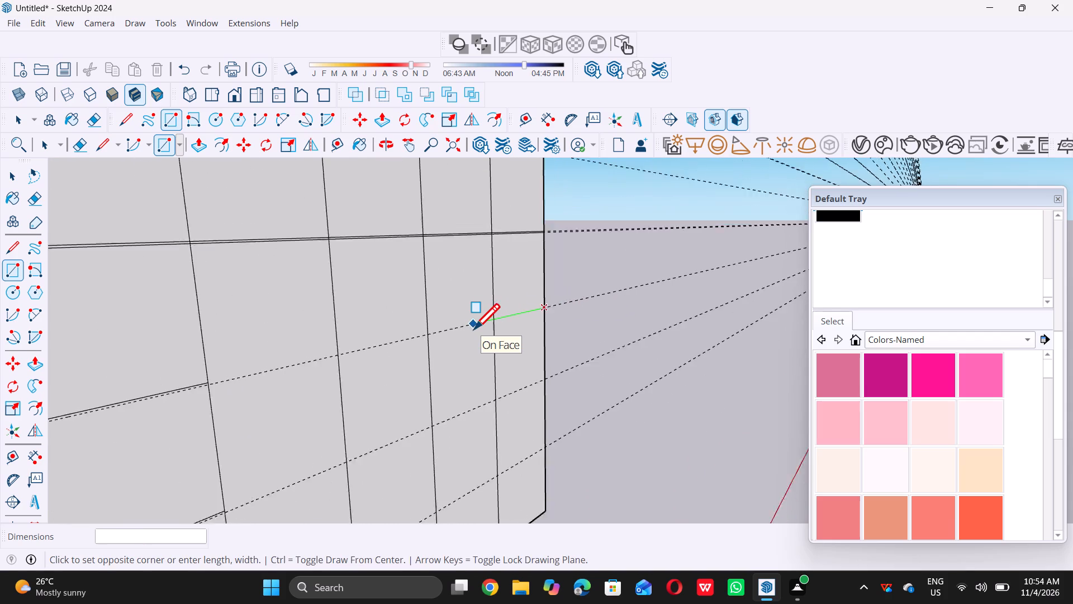
pyautogui.scroll(-7, 474, 329)
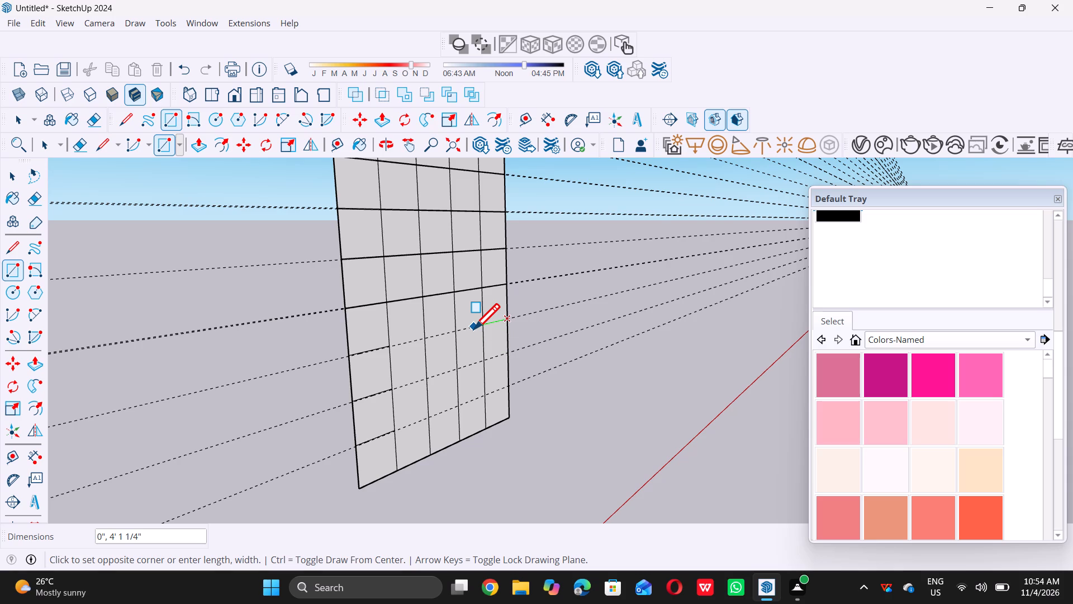
pyautogui.scroll(-12, 474, 329)
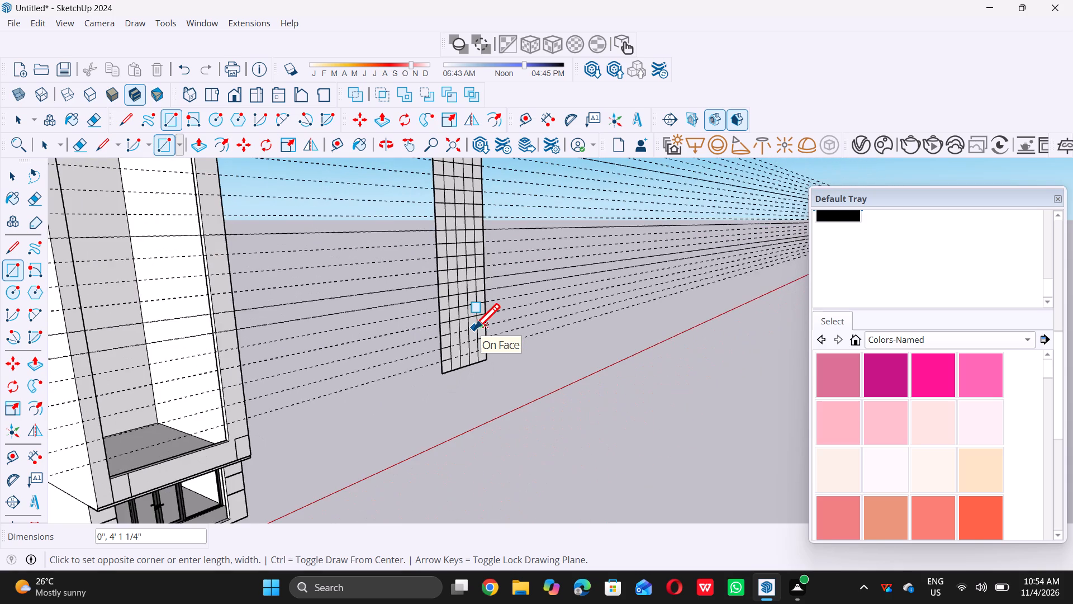
pyautogui.scroll(-8, 474, 329)
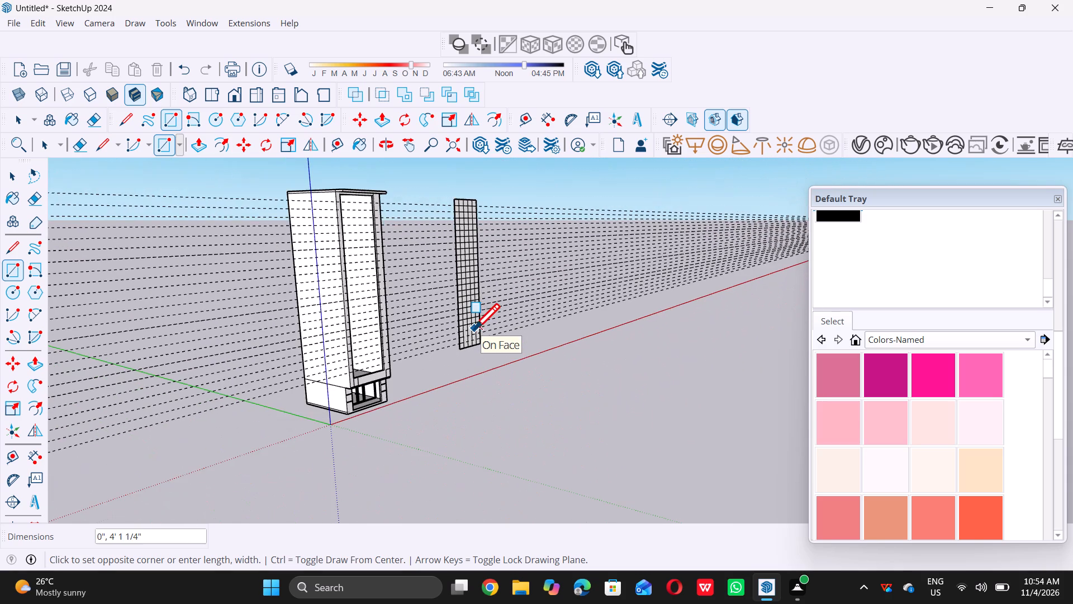
pyautogui.scroll(10, 481, 325)
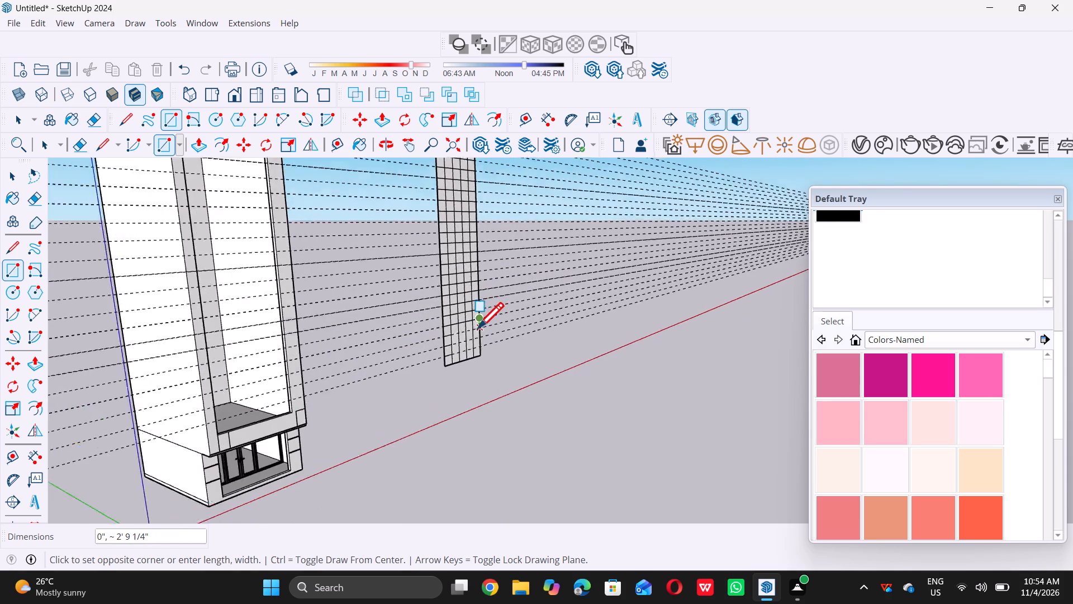
pyautogui.scroll(15, 478, 328)
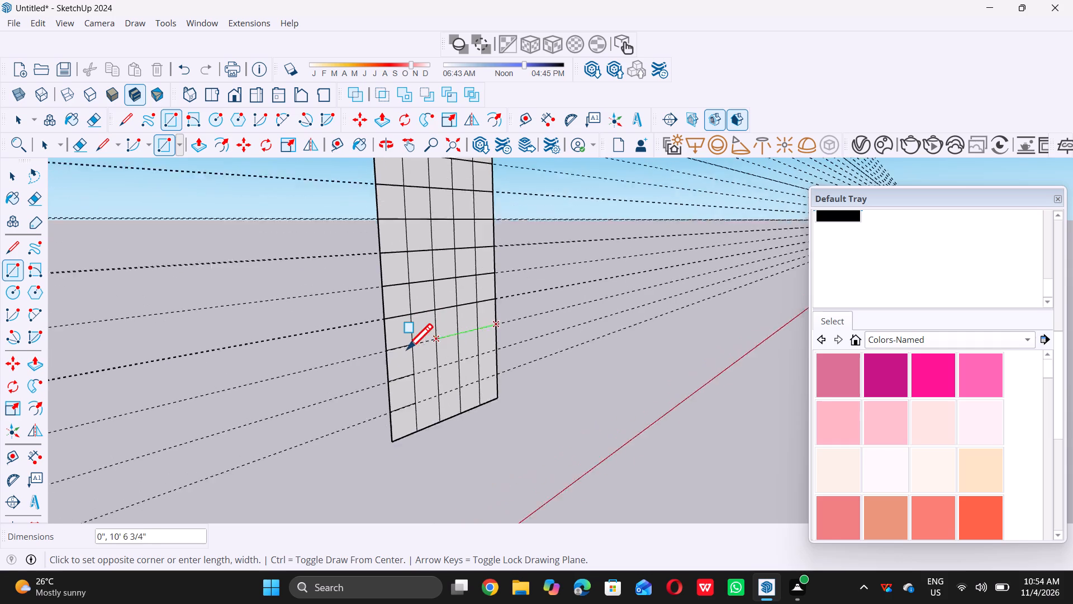
pyautogui.scroll(18, 407, 349)
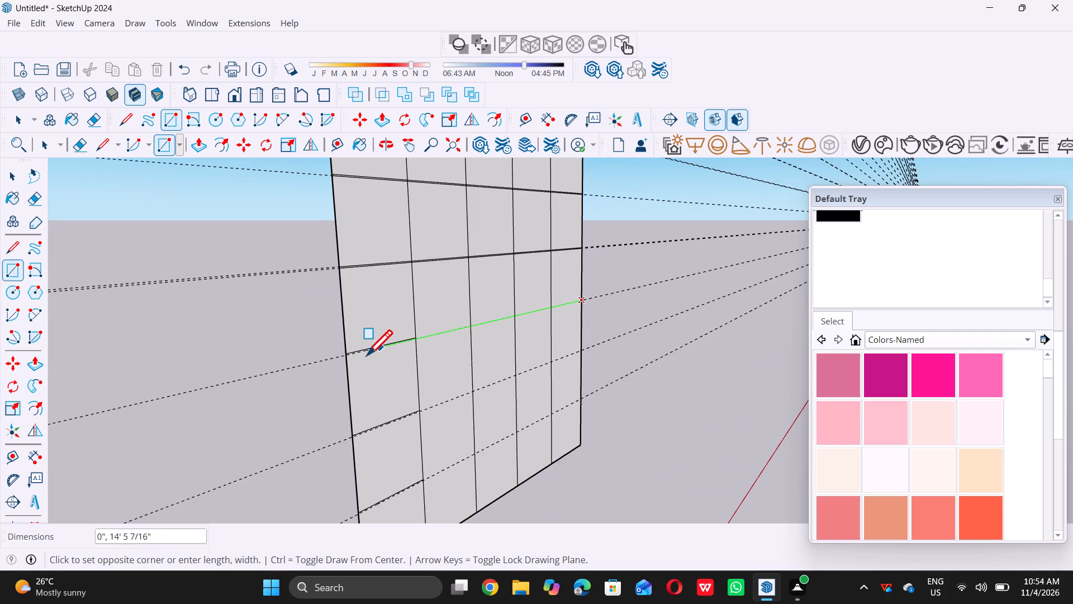
pyautogui.scroll(9, 345, 352)
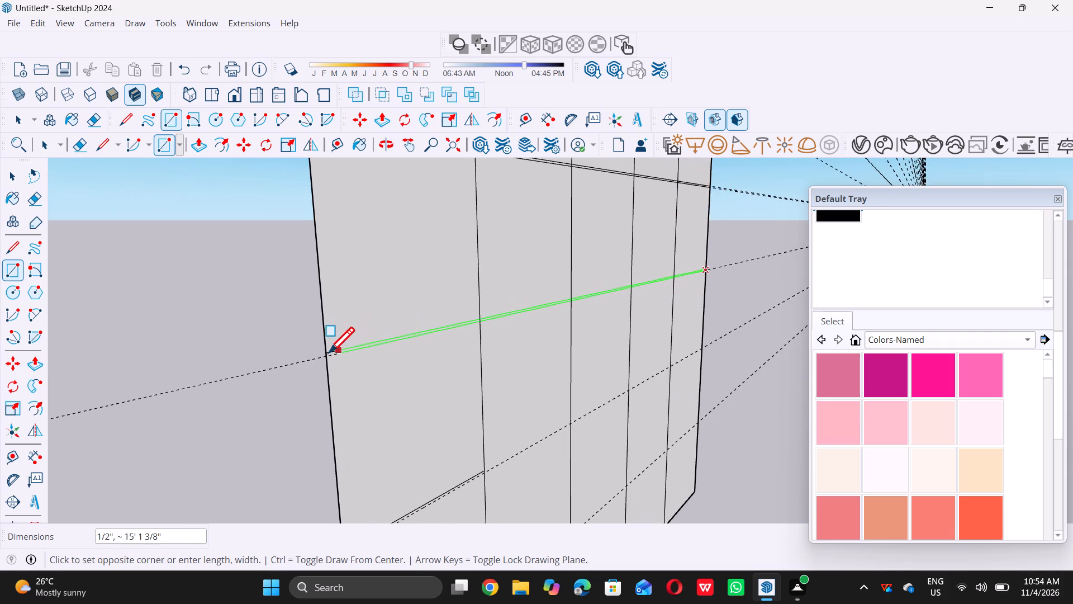
pyautogui.doubleClick(325, 352)
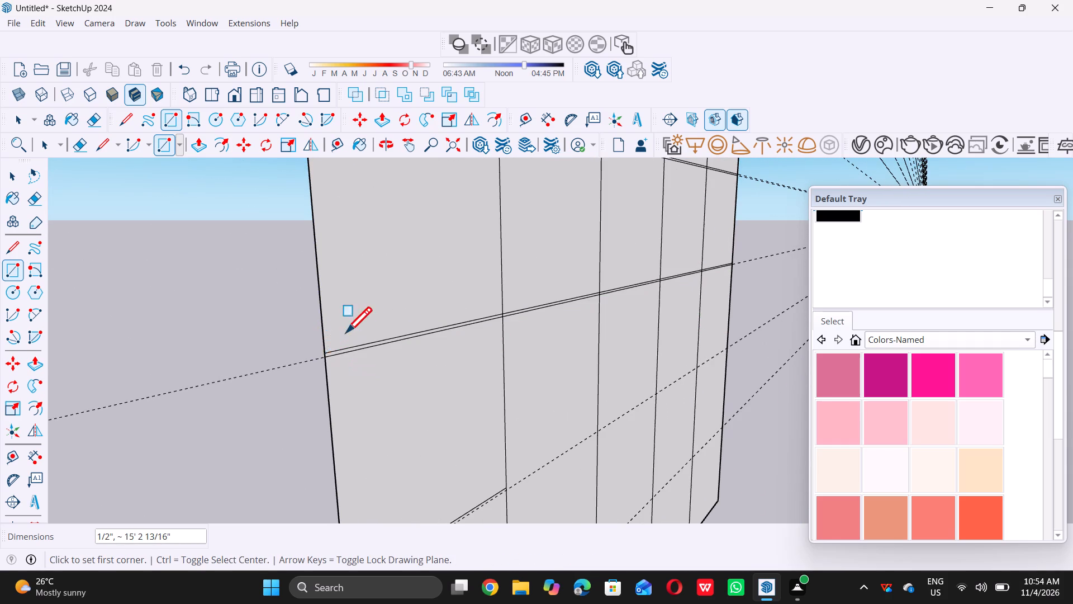
# Draw a 1/2" by about 15' 2 3/4" rectangle across the panel's full width along the second-lowest guide line.
pyautogui.scroll(-20, 359, 320)
pyautogui.scroll(-2, 359, 320)
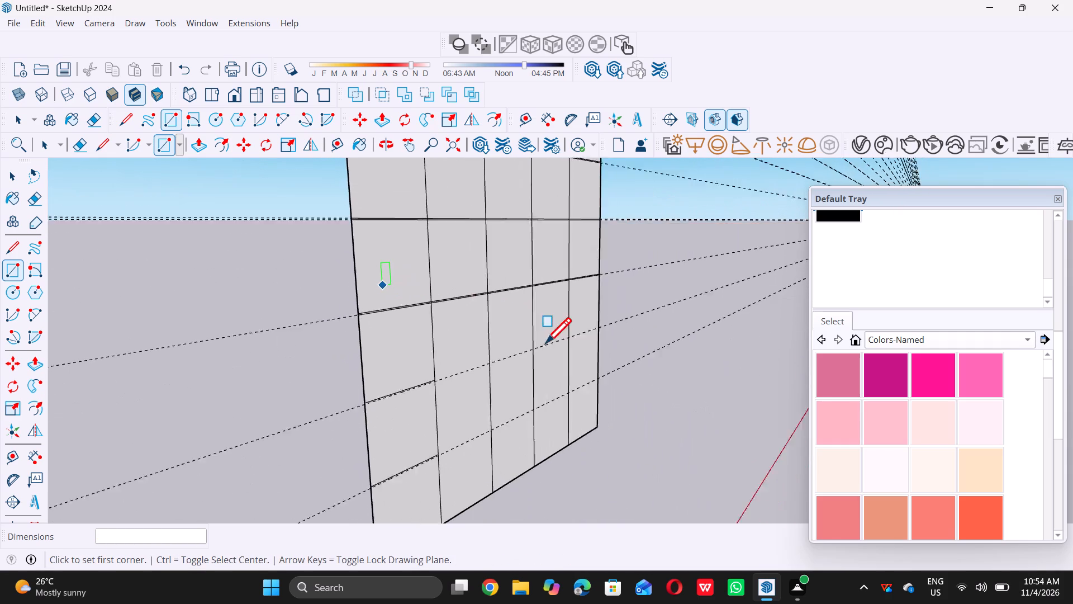
pyautogui.scroll(6, 567, 337)
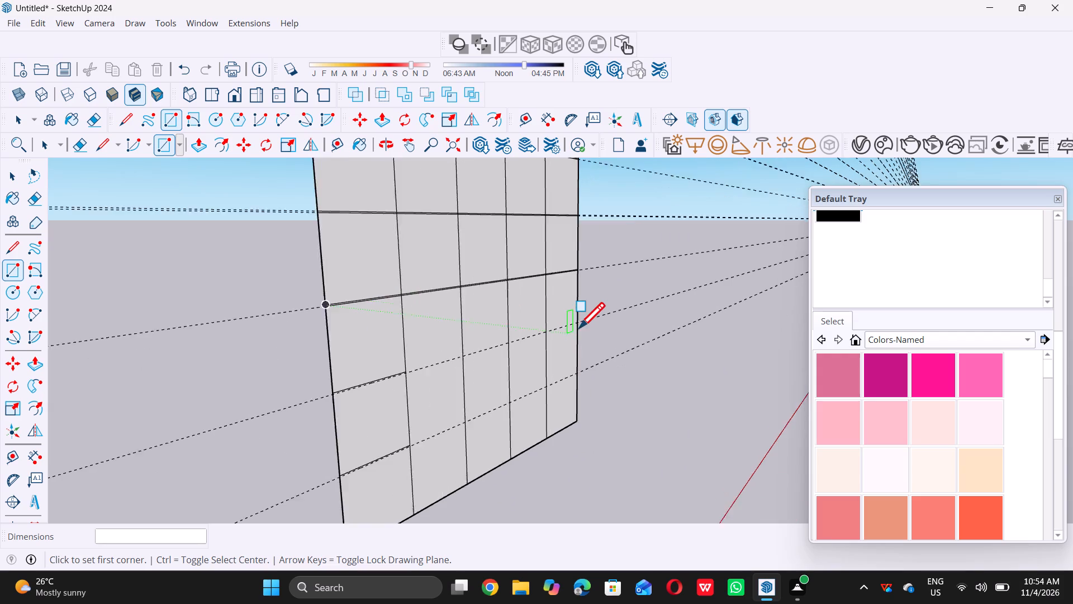
pyautogui.scroll(7, 577, 327)
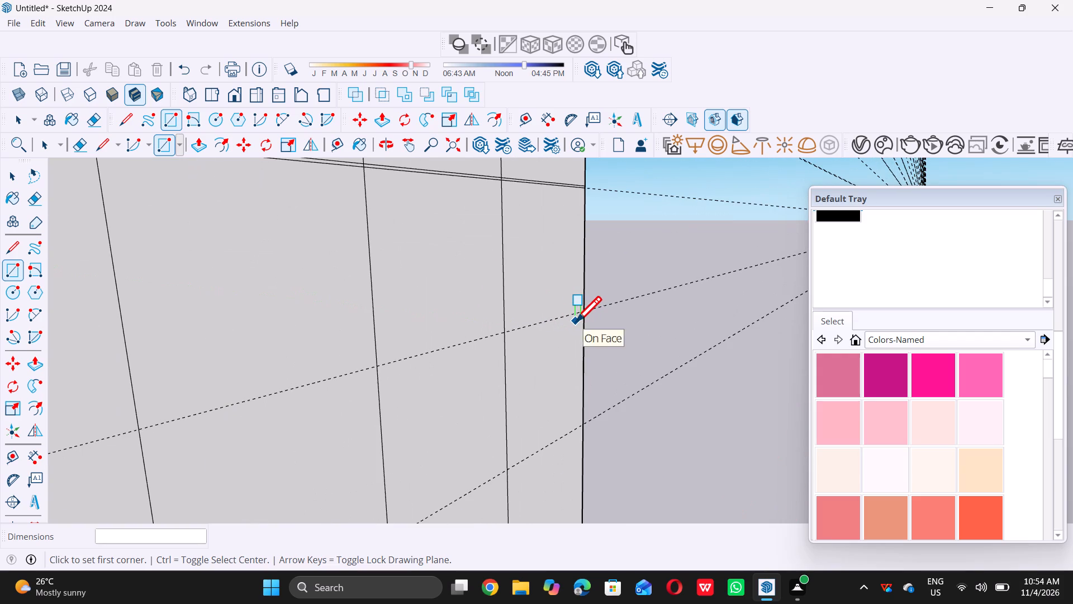
pyautogui.tripleClick(585, 313)
pyautogui.scroll(-2, 585, 313)
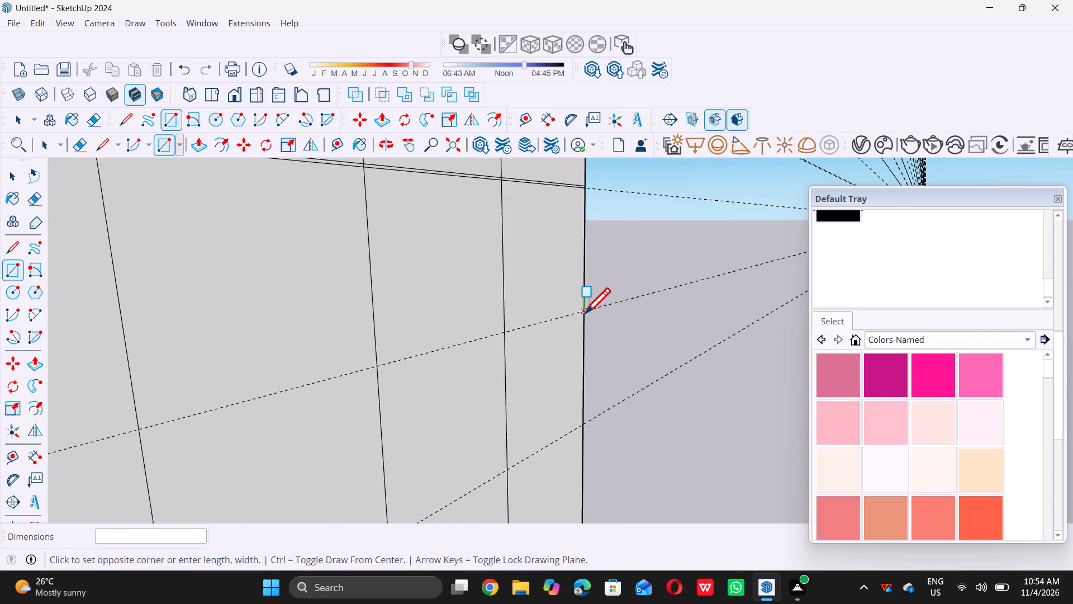
pyautogui.scroll(-7, 585, 313)
pyautogui.scroll(-1, 397, 375)
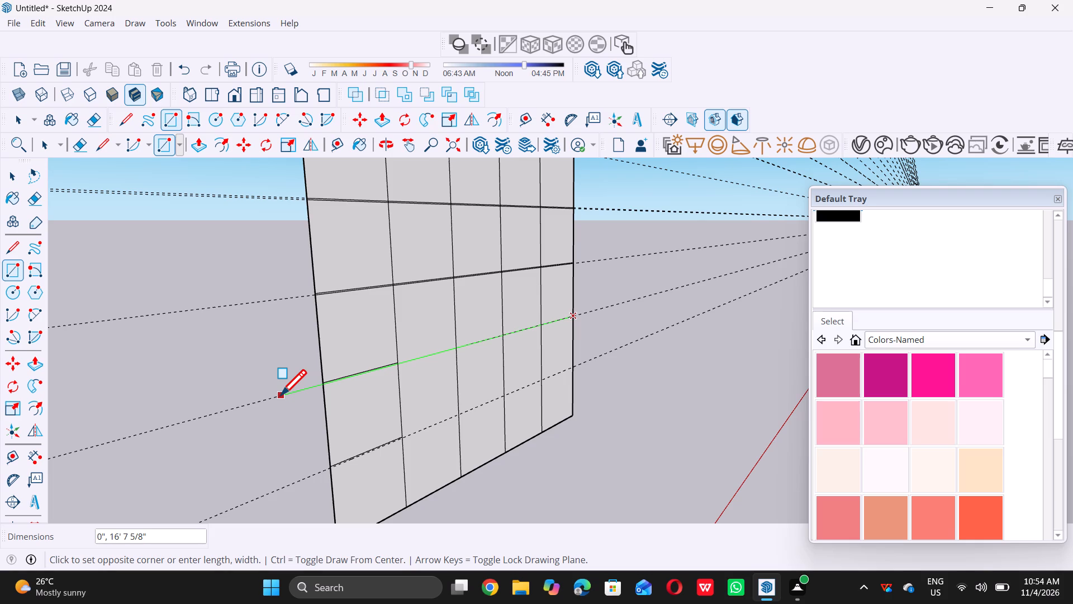
pyautogui.scroll(-3, 281, 395)
pyautogui.scroll(6, 319, 388)
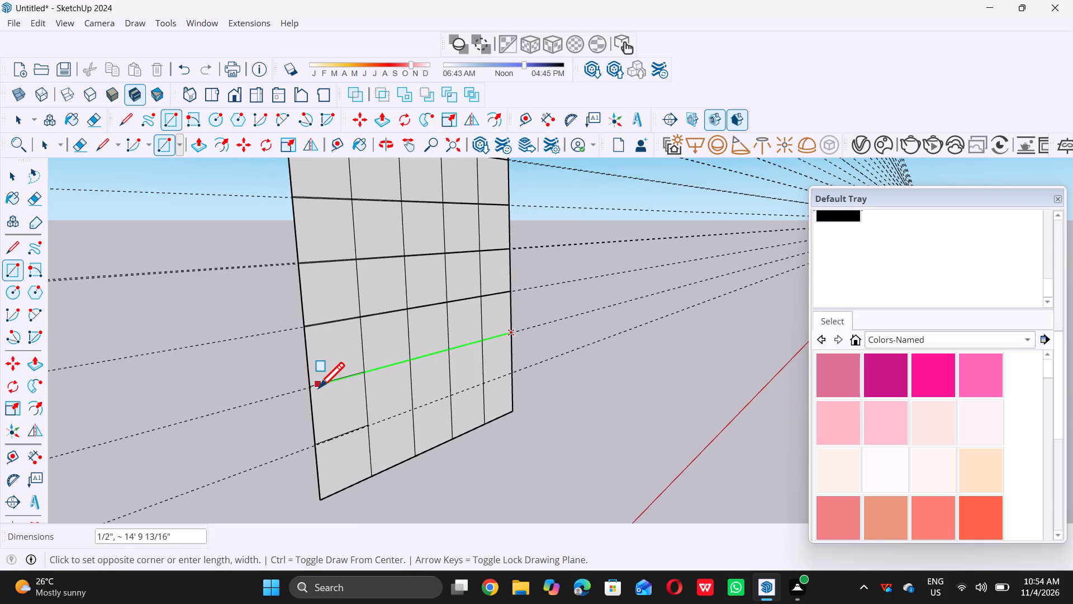
pyautogui.scroll(17, 316, 384)
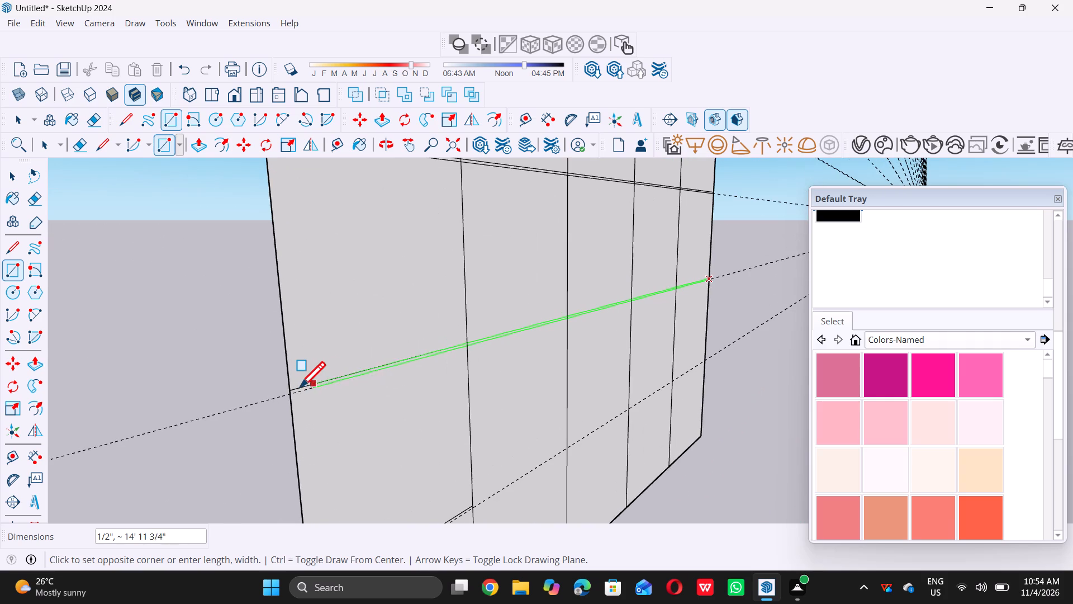
pyautogui.click(293, 388)
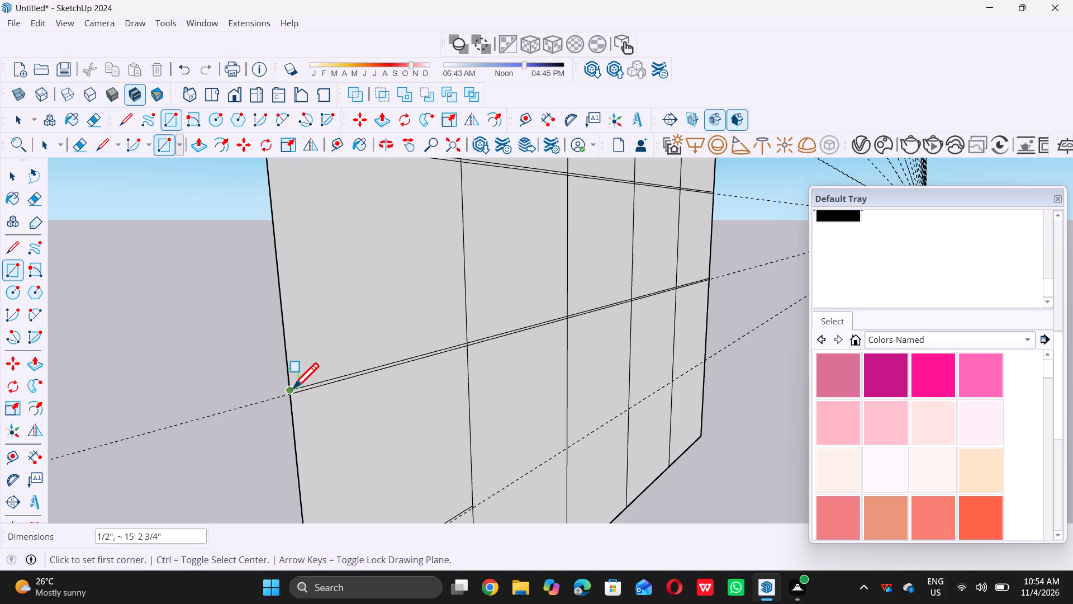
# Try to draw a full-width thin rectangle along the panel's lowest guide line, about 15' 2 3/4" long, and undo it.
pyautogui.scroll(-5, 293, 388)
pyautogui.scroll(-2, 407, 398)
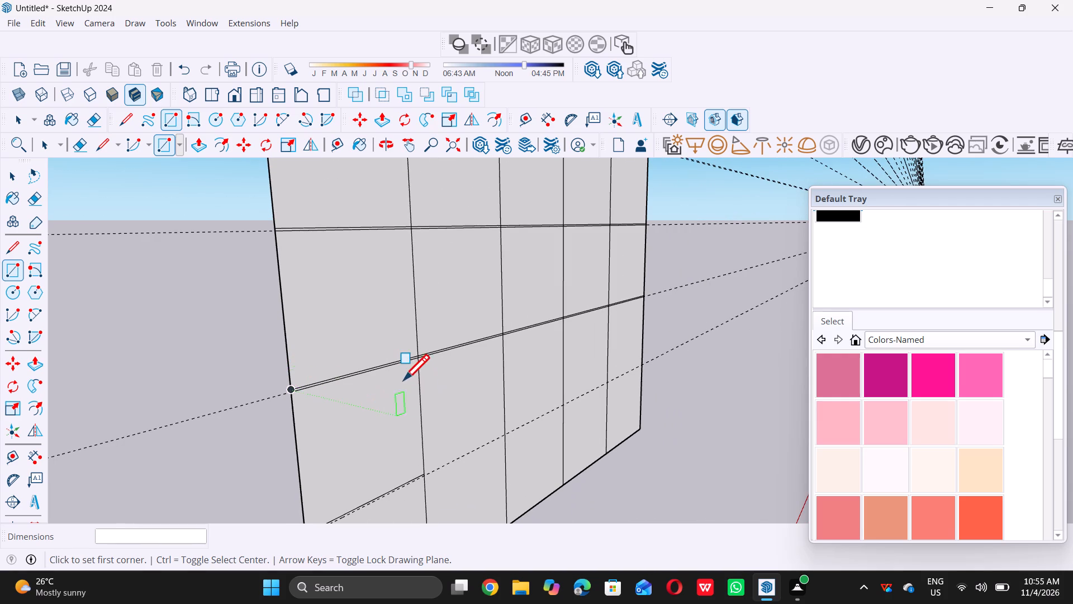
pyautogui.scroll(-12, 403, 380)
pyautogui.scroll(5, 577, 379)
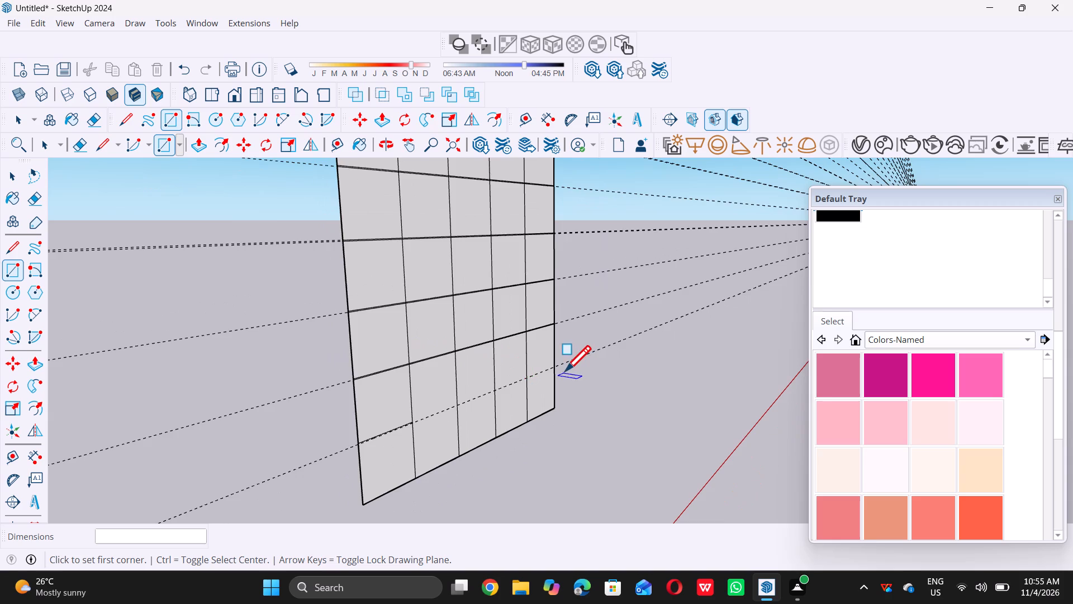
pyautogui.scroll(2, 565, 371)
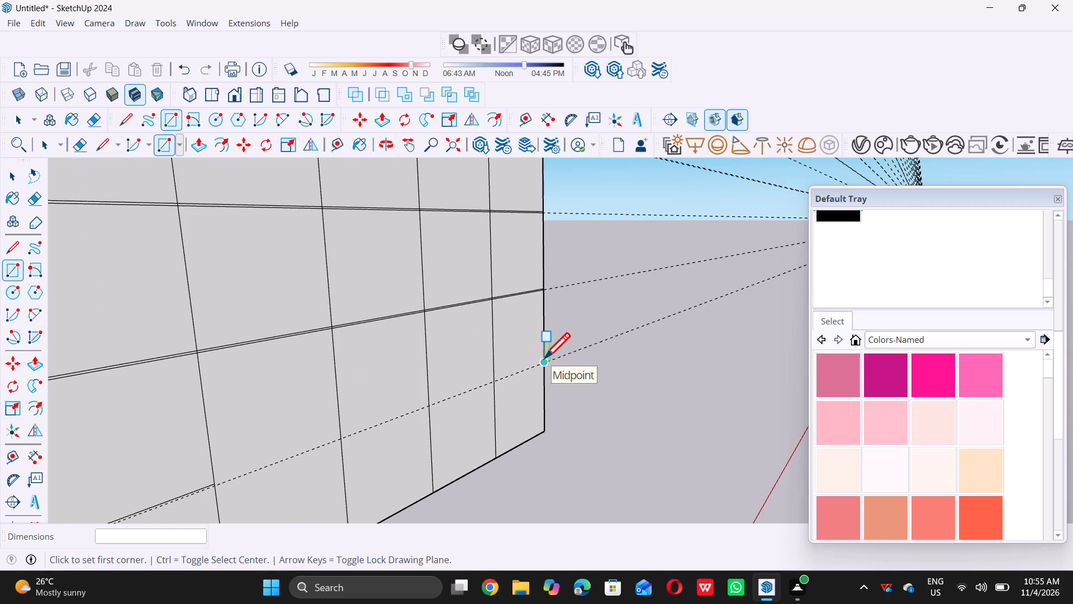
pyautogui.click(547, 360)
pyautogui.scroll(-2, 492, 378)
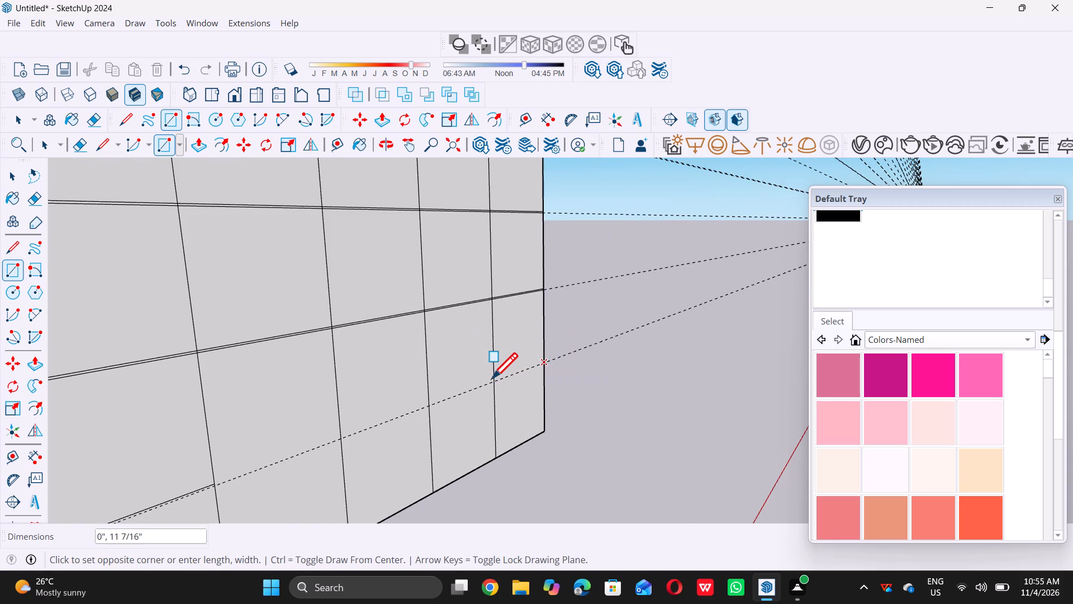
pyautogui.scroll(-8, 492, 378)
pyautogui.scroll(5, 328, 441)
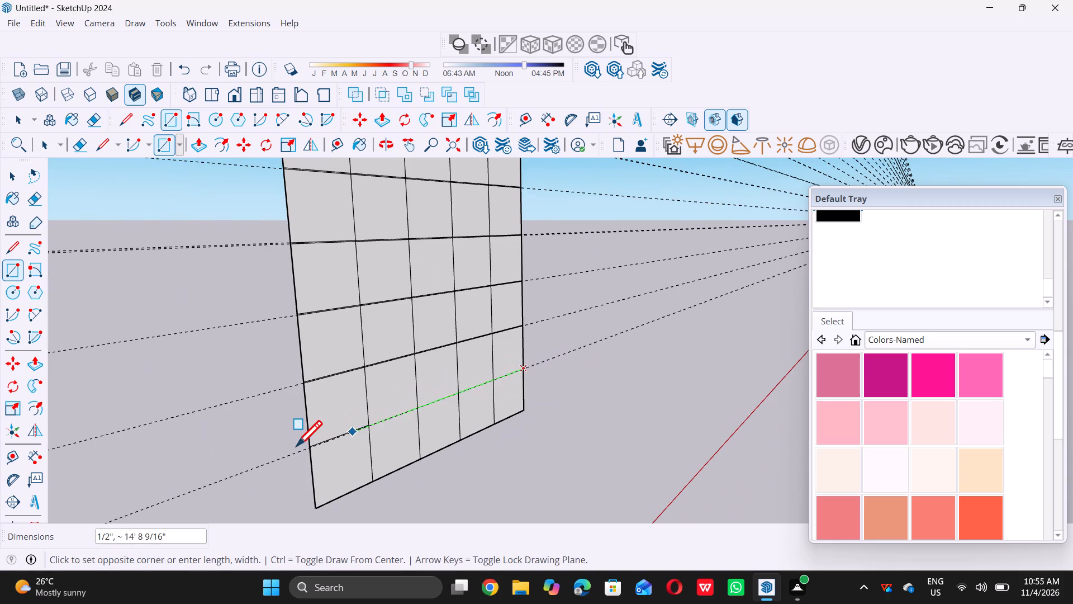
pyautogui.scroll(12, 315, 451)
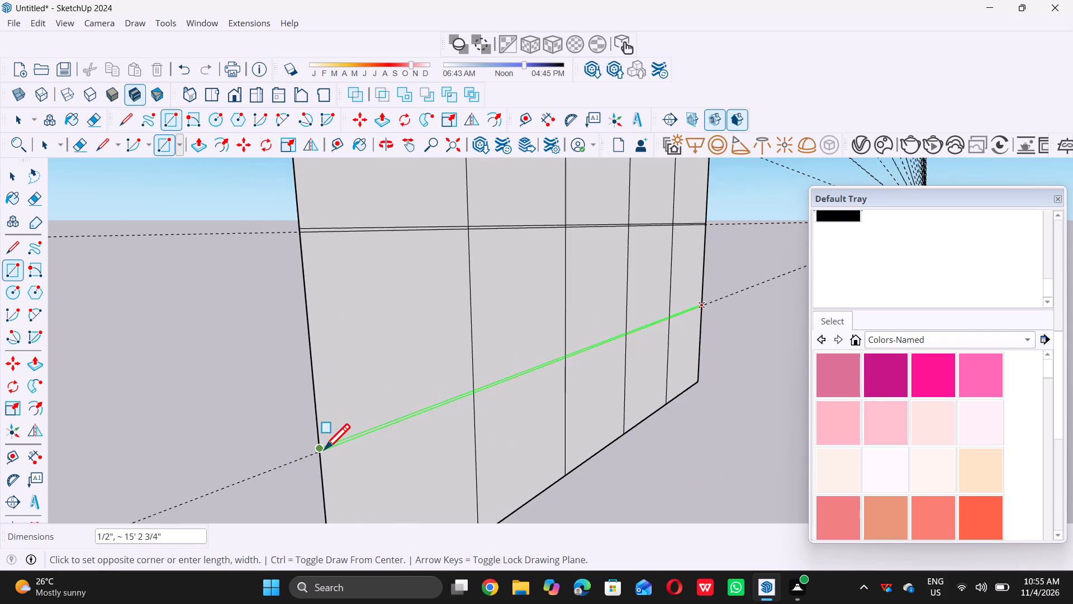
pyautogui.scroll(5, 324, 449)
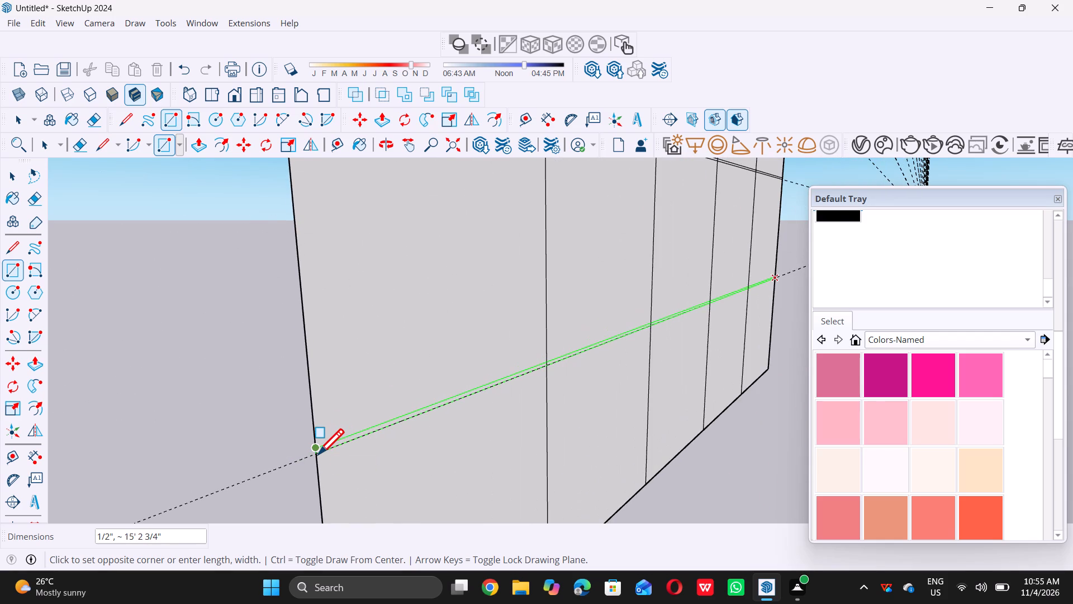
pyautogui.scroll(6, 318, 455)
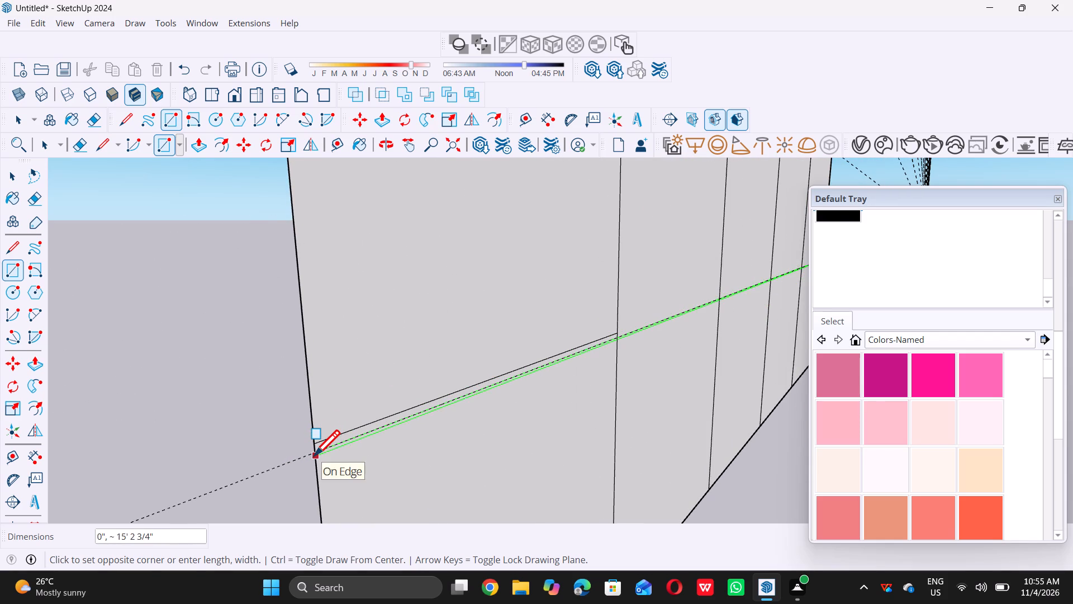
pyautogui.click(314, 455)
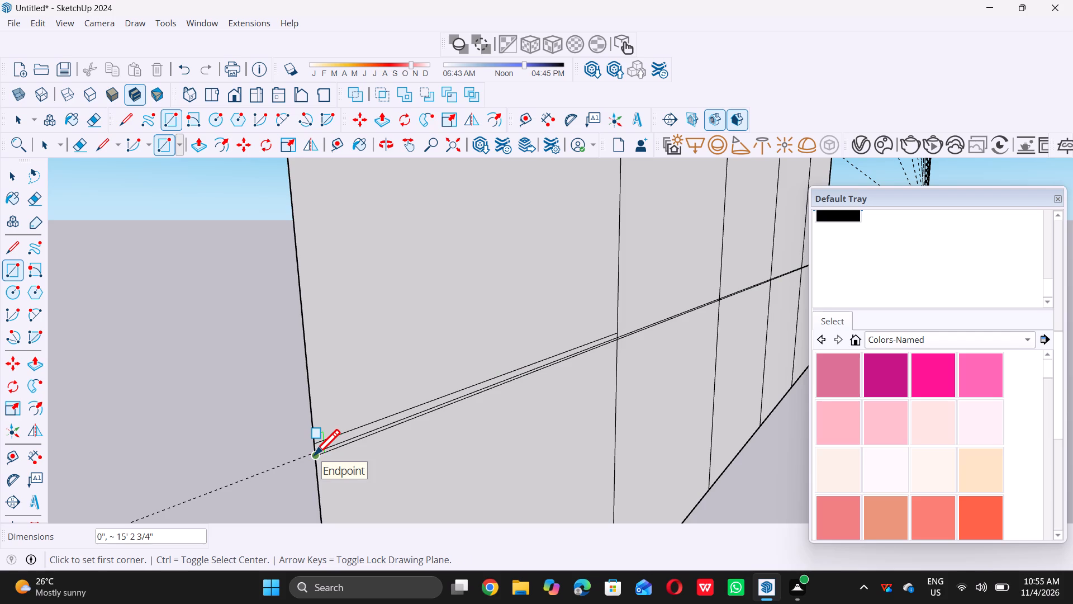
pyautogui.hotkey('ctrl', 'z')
# Draw a 1/2" by about 15' 2 3/4" rectangle across the panel's full width along the lowest guide line.
pyautogui.scroll(-7, 314, 455)
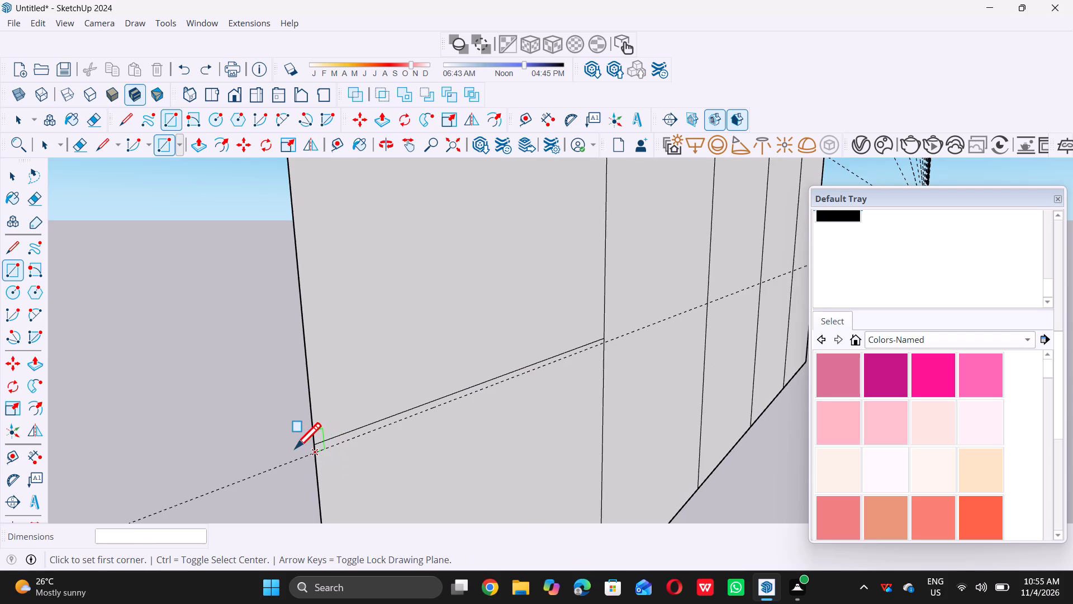
pyautogui.scroll(-6, 295, 448)
pyautogui.scroll(2, 656, 323)
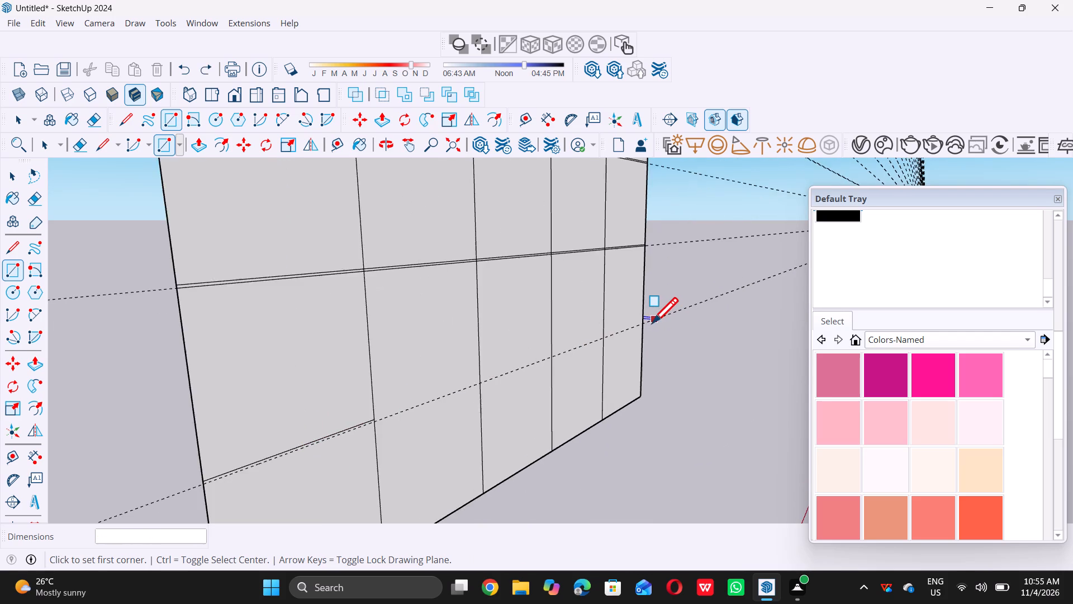
pyautogui.click(640, 324)
pyautogui.scroll(-1, 640, 324)
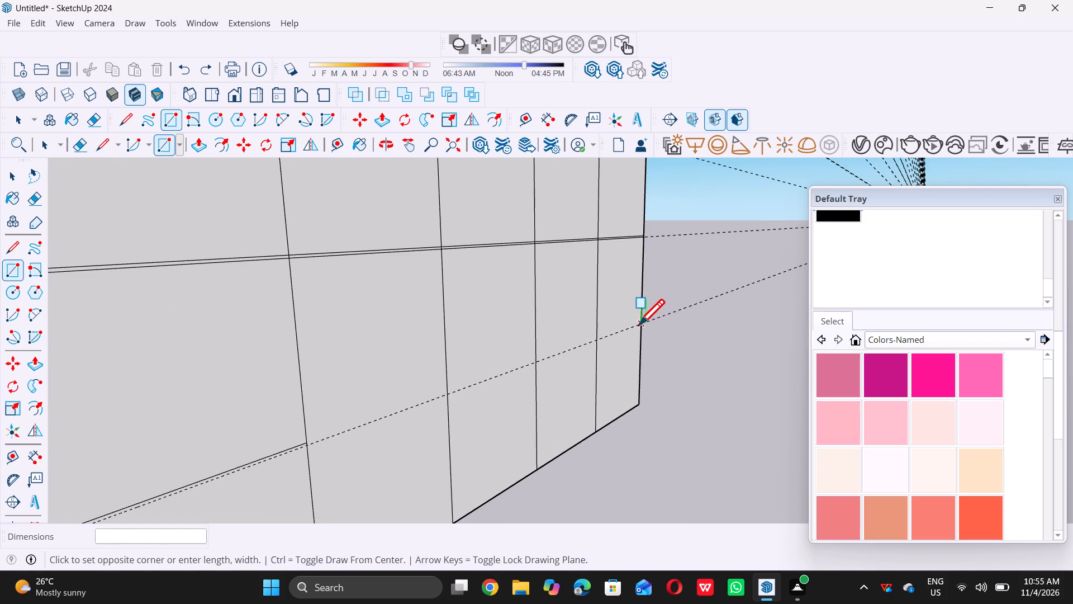
pyautogui.scroll(-2, 639, 324)
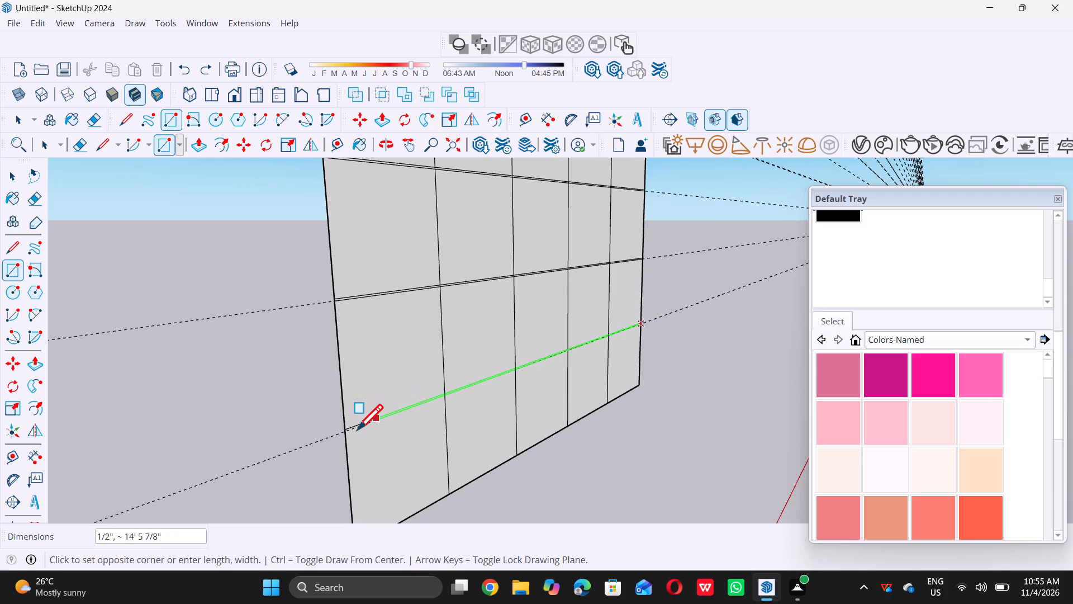
pyautogui.scroll(10, 357, 430)
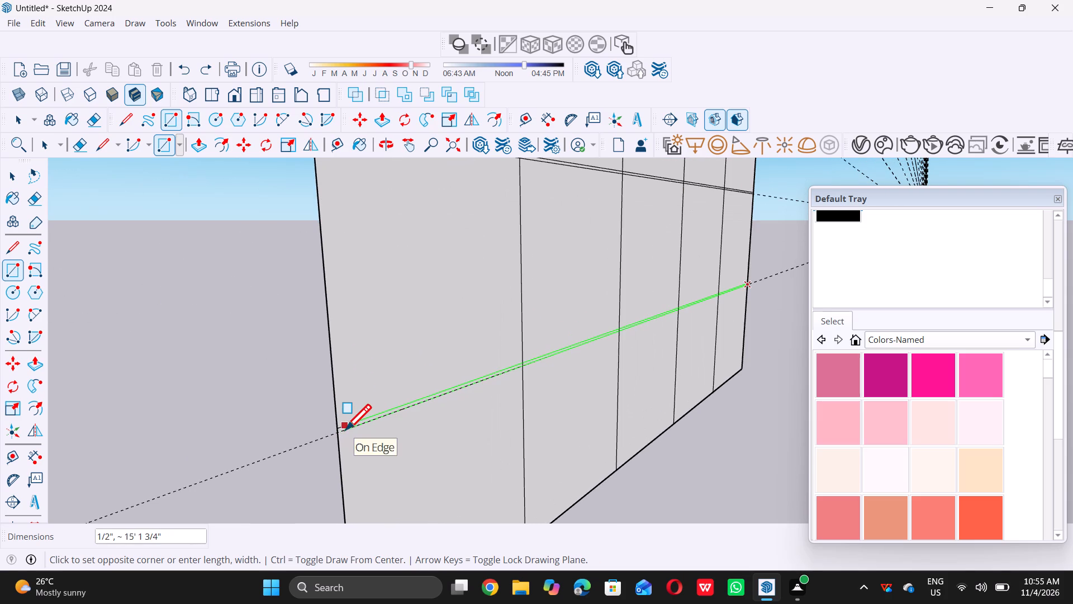
pyautogui.scroll(4, 340, 427)
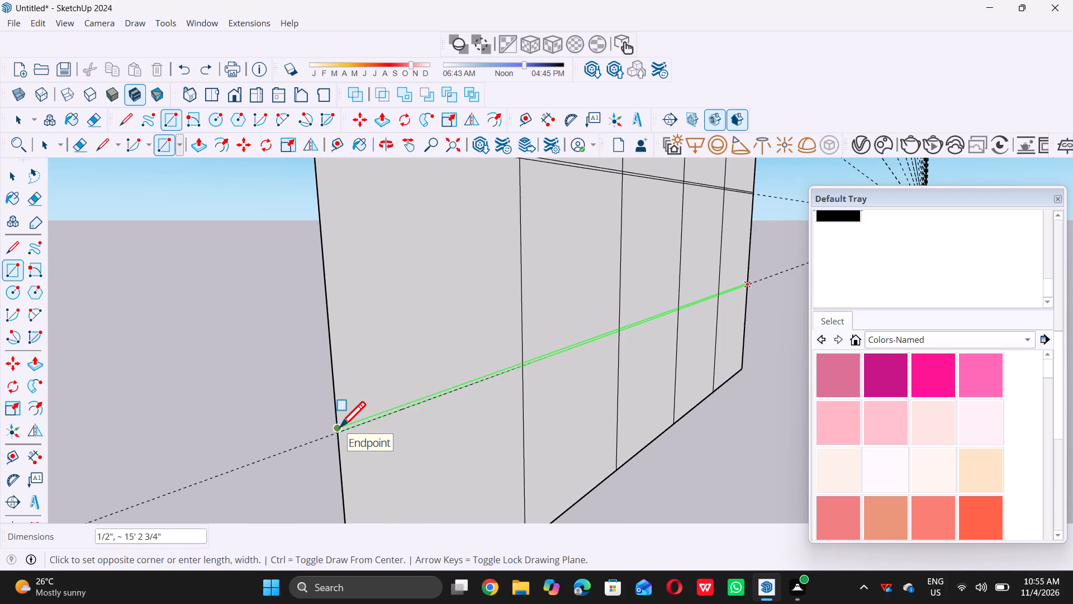
pyautogui.tripleClick(336, 427)
pyautogui.click(336, 427)
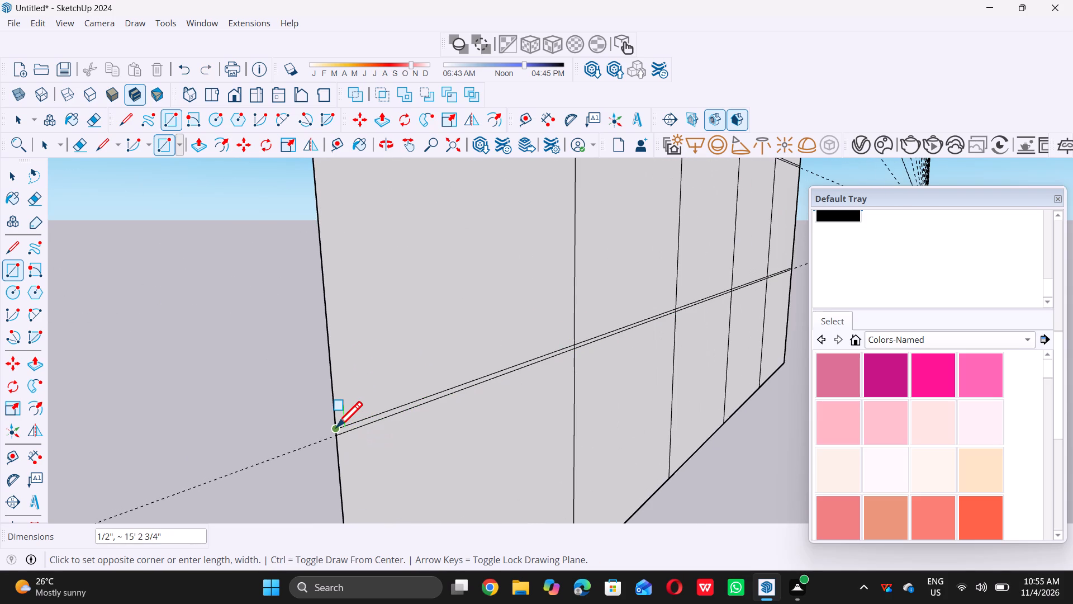
pyautogui.press('space')
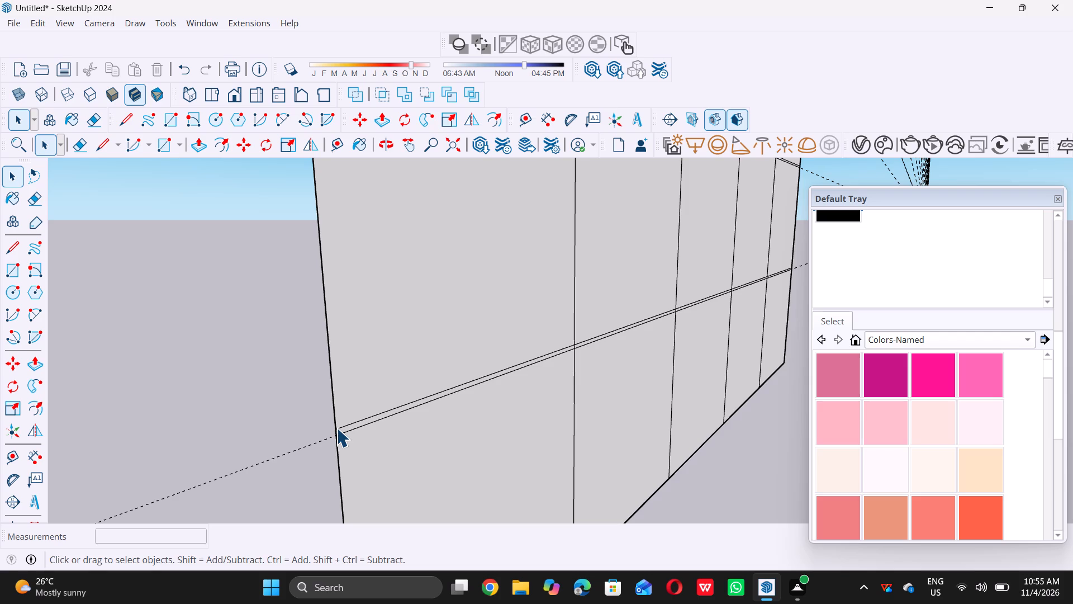
pyautogui.press('space')
# Place a parallel guide 0.5" below an upper horizontal guide line crossing the tall cabinet's front frame, using Tape Measure.
pyautogui.scroll(-20, 336, 428)
pyautogui.scroll(-13, 336, 428)
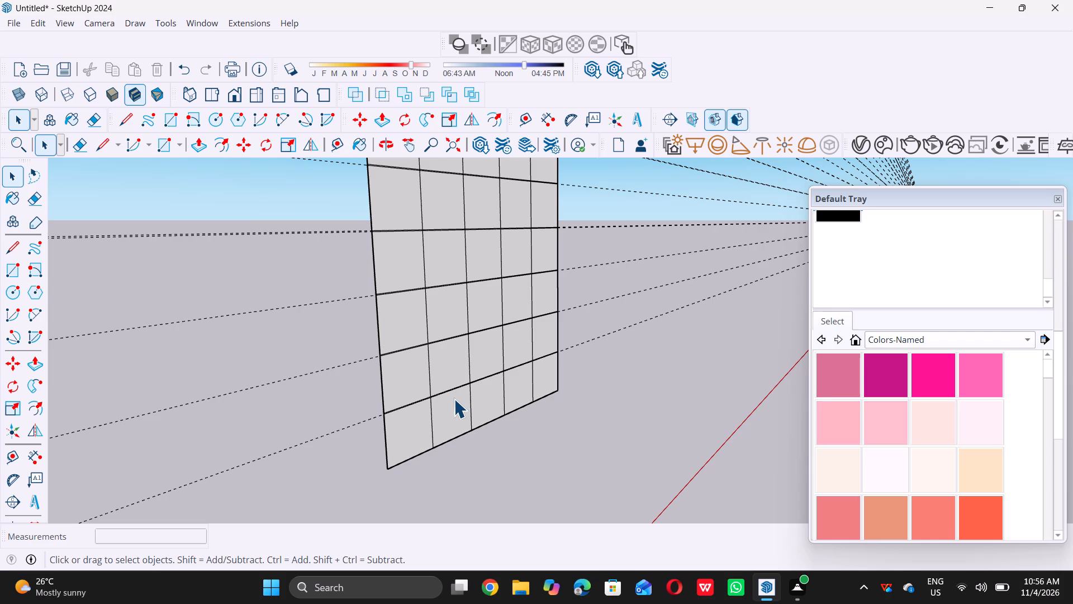
pyautogui.scroll(-8, 454, 399)
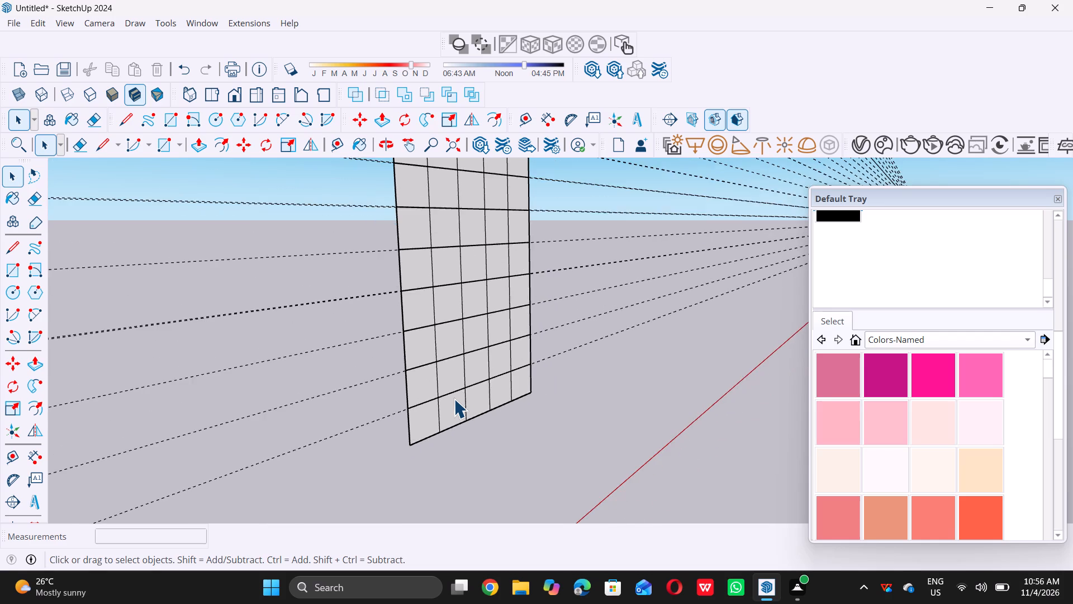
pyautogui.scroll(-10, 454, 399)
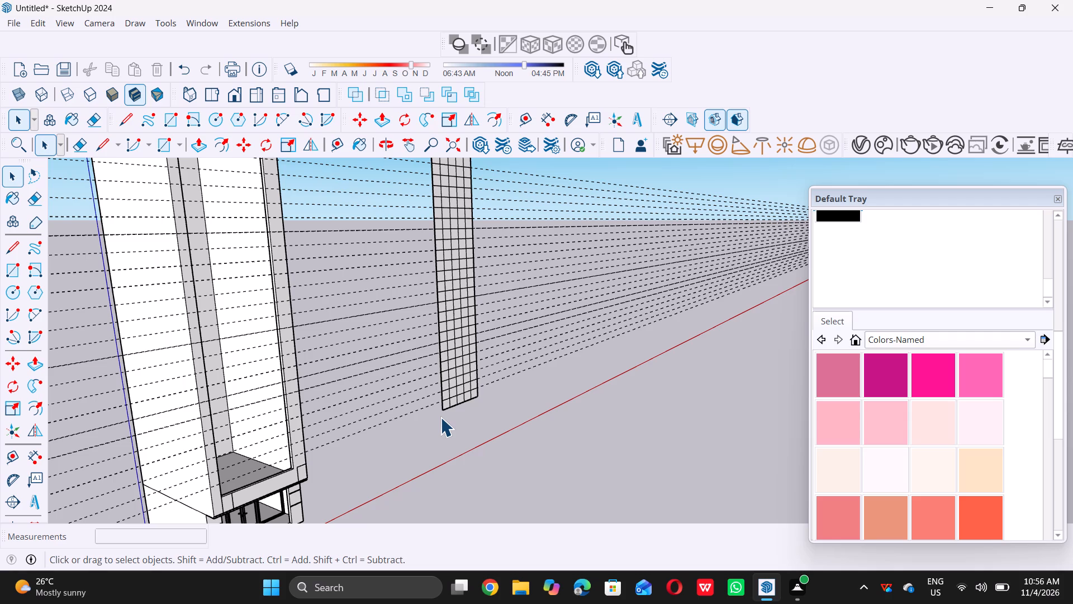
pyautogui.scroll(-4, 447, 407)
pyautogui.moveTo(429, 412); pyautogui.dragTo(360, 404, button='middle')
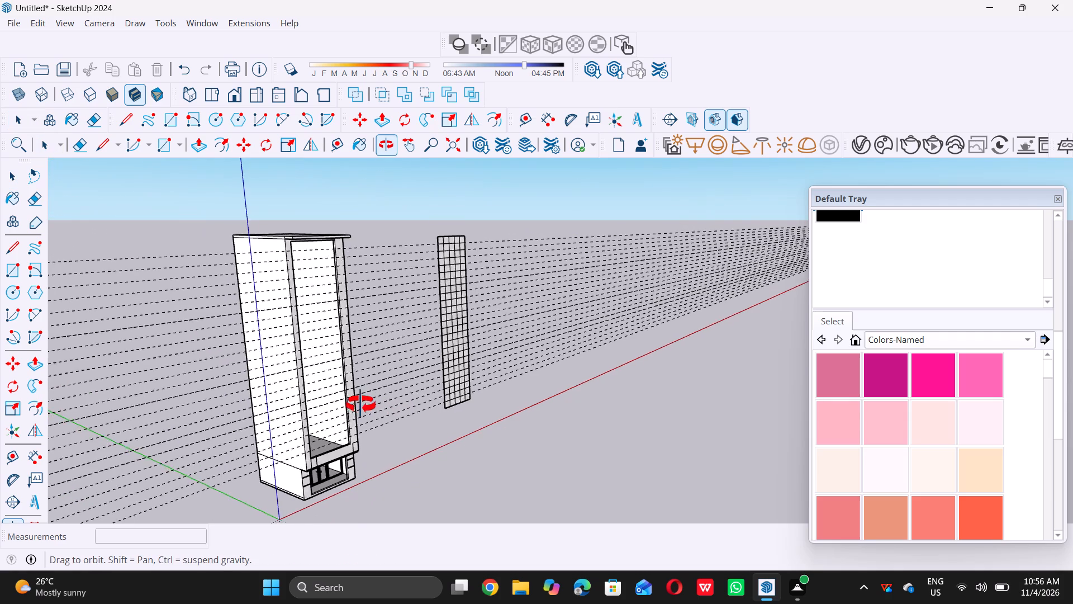
pyautogui.moveTo(360, 404); pyautogui.dragTo(343, 397, button='middle')
pyautogui.scroll(7, 406, 234)
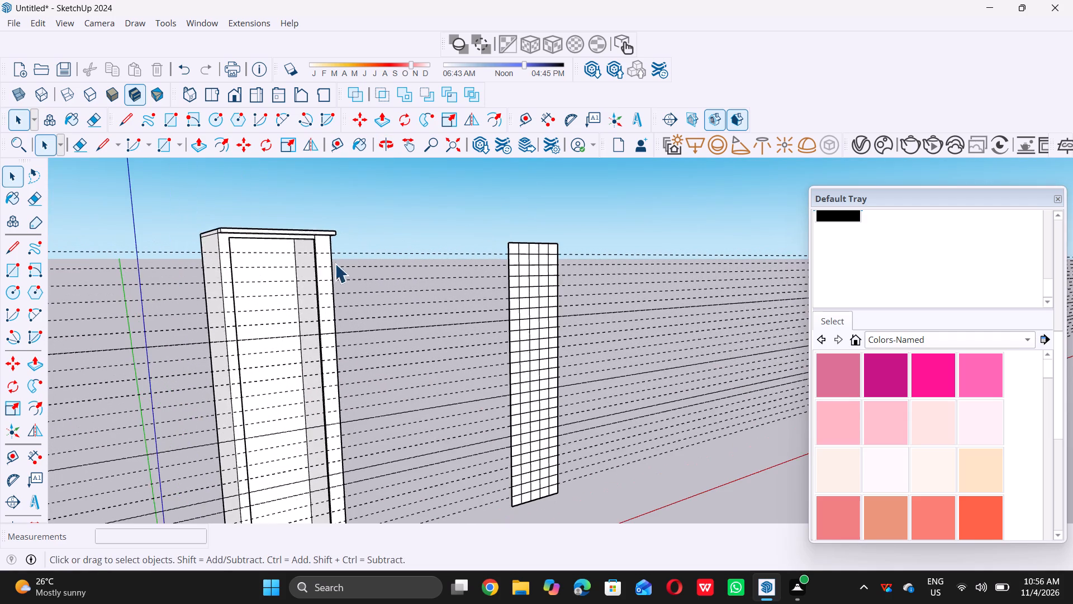
pyautogui.moveTo(324, 268); pyautogui.dragTo(267, 294, button='middle')
pyautogui.scroll(6, 220, 279)
pyautogui.moveTo(227, 286); pyautogui.dragTo(227, 279, button='middle')
pyautogui.scroll(1, 227, 286)
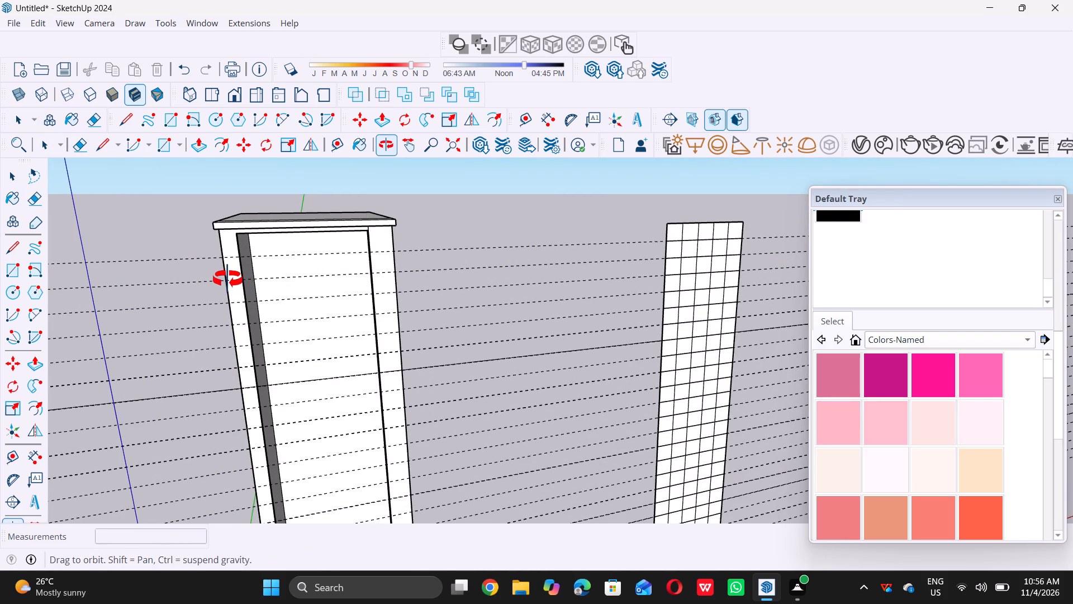
pyautogui.moveTo(227, 279); pyautogui.dragTo(229, 274, button='middle')
pyautogui.scroll(7, 230, 271)
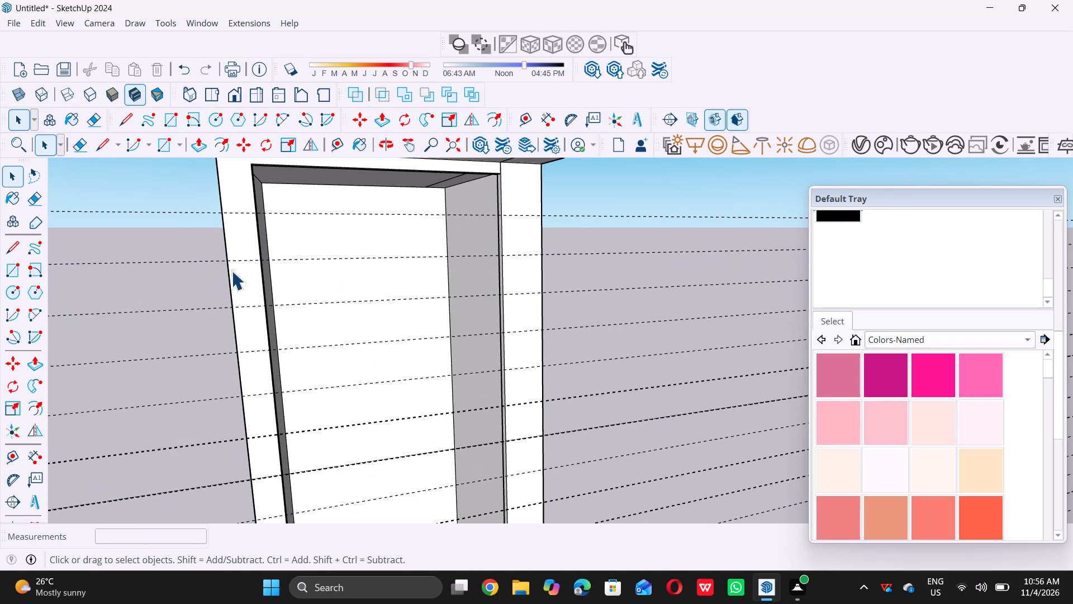
pyautogui.scroll(5, 231, 261)
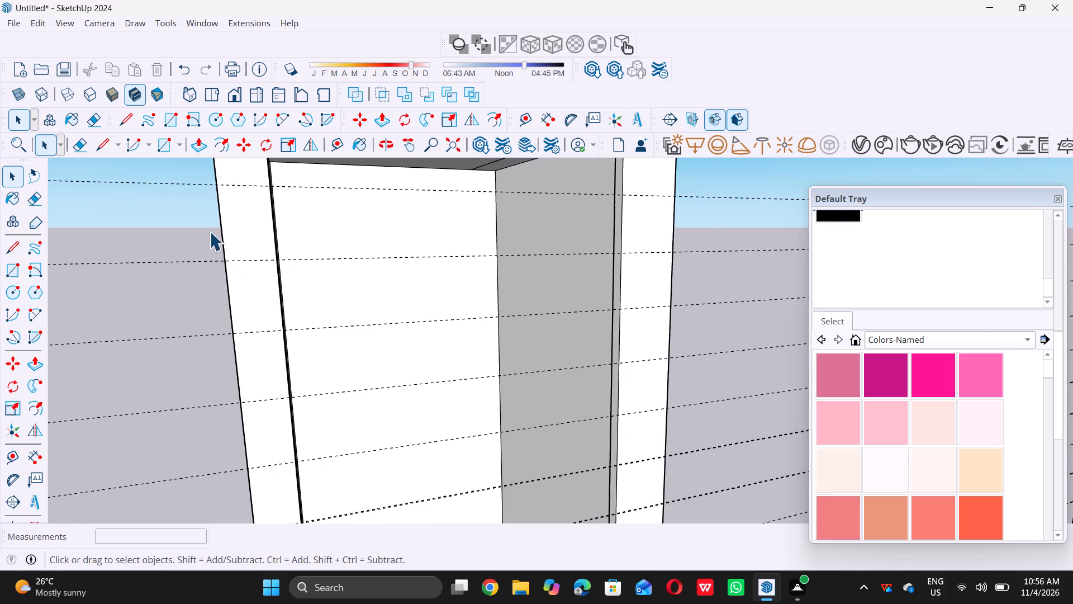
pyautogui.scroll(6, 210, 232)
pyautogui.scroll(-5, 220, 250)
pyautogui.moveTo(244, 267); pyautogui.dragTo(263, 273, button='middle')
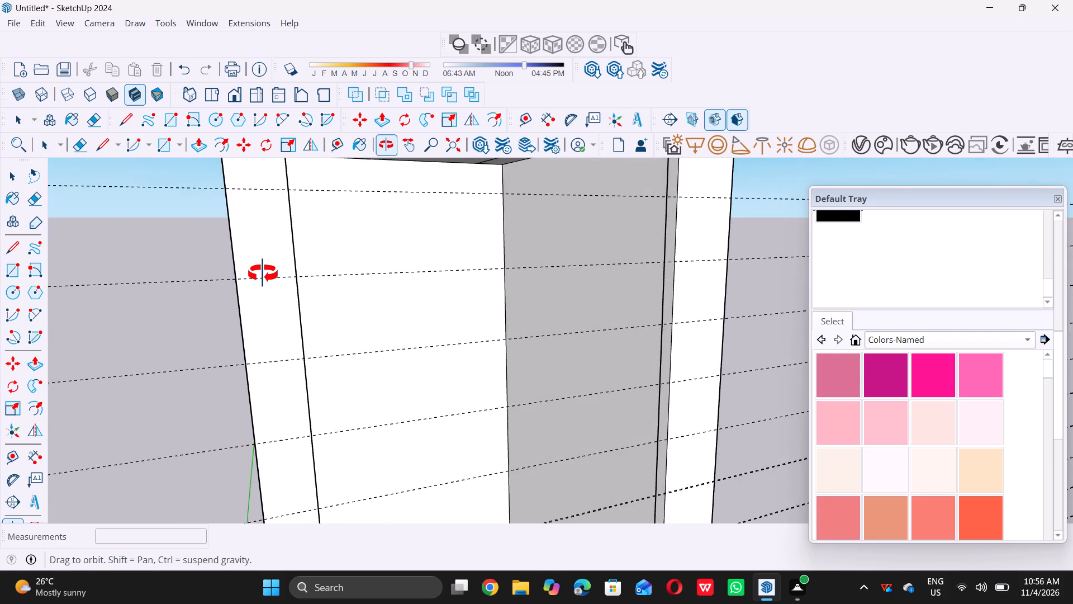
pyautogui.moveTo(263, 273); pyautogui.dragTo(264, 275, button='middle')
pyautogui.scroll(6, 244, 195)
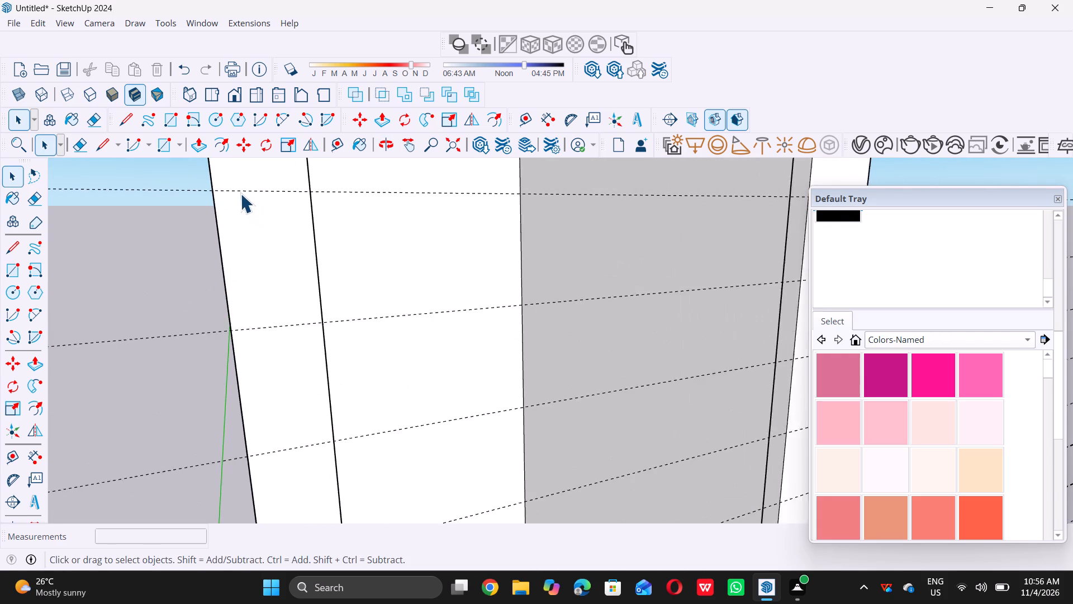
pyautogui.scroll(4, 240, 194)
pyautogui.press('t')
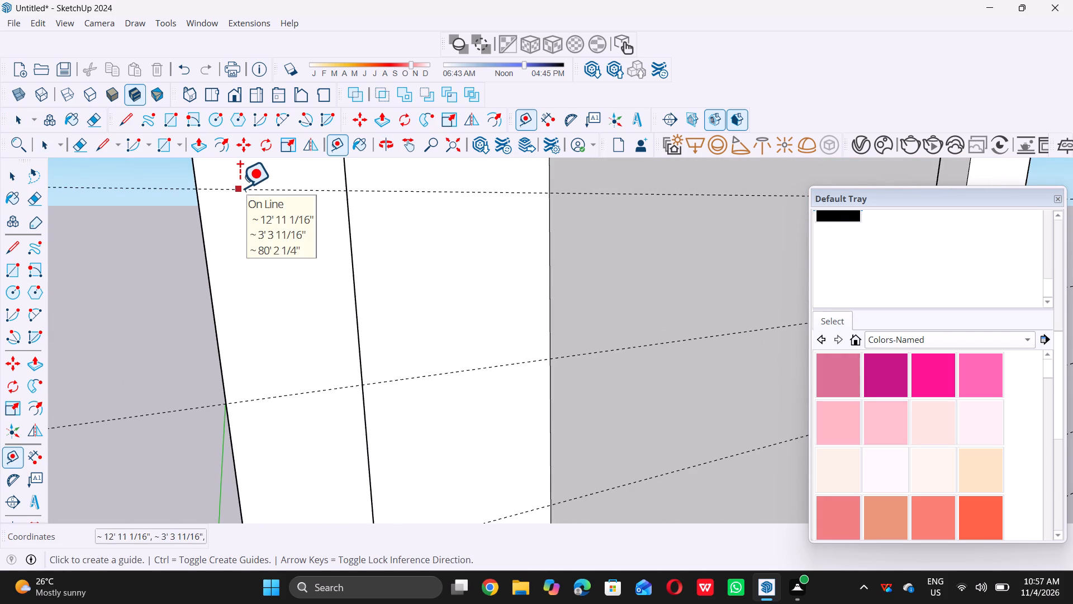
pyautogui.click(240, 187)
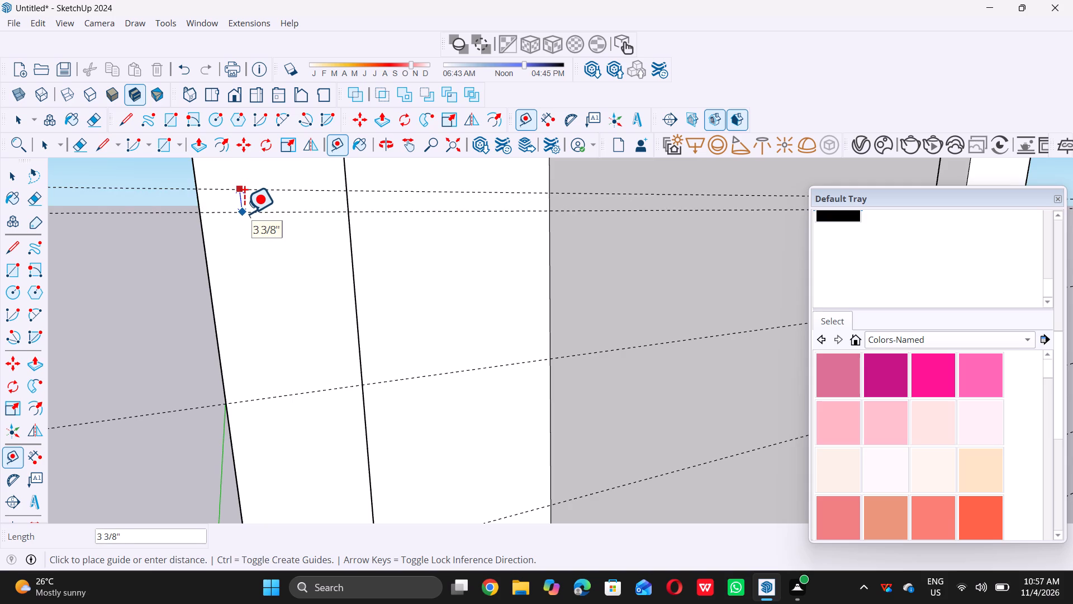
pyautogui.write('0.5')
pyautogui.hotkey('shift', '"')
pyautogui.press('Return')
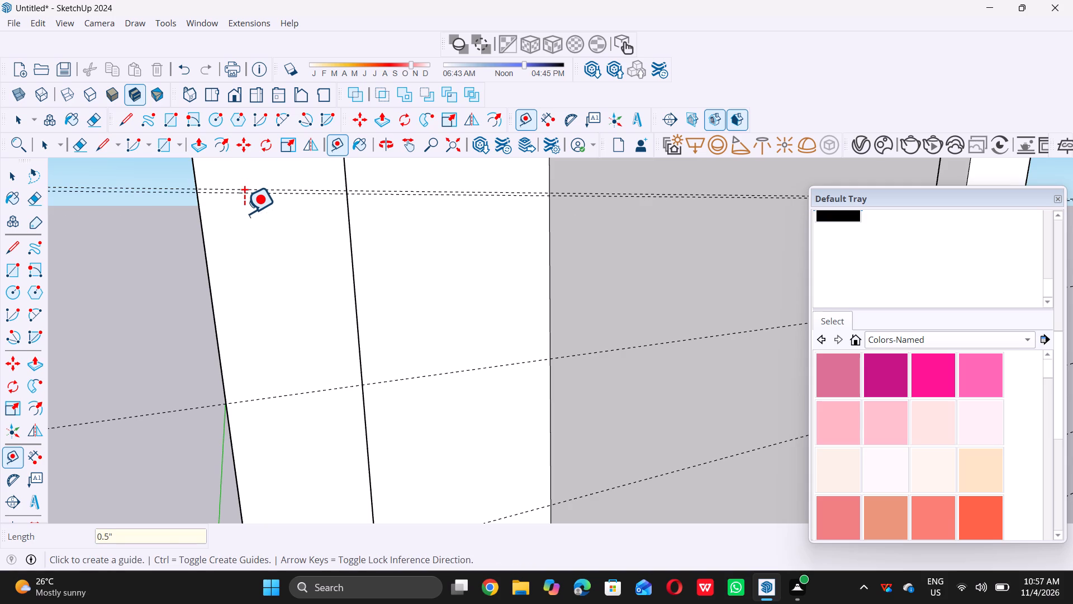
pyautogui.press('space')
# Draw a 1/2" by 1' 9" rectangle between the upper guide pair across the tall cabinet's left front stile.
pyautogui.scroll(4, 197, 184)
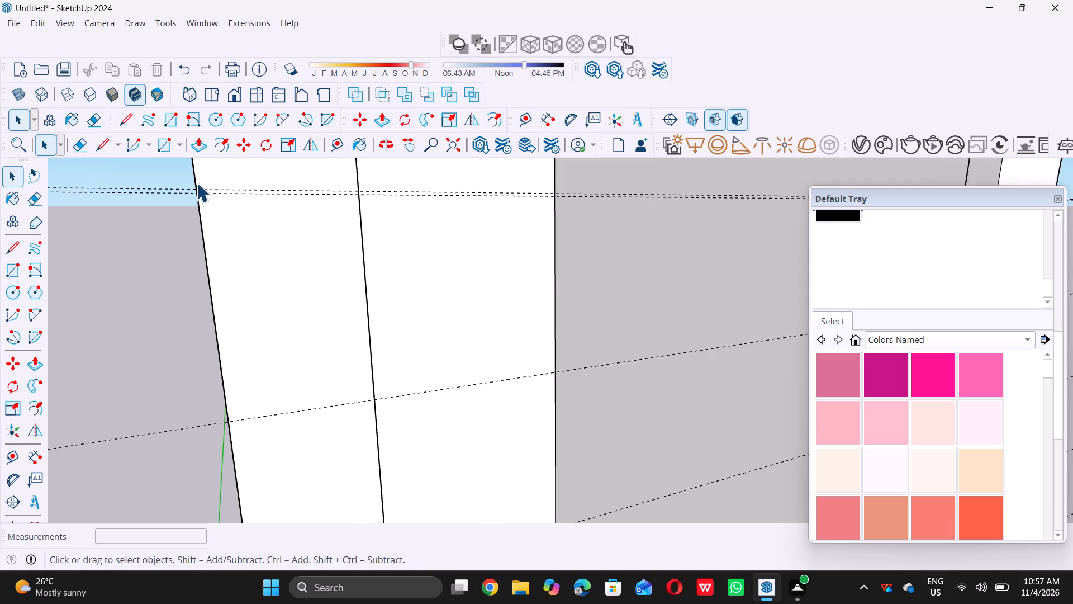
pyautogui.scroll(5, 197, 183)
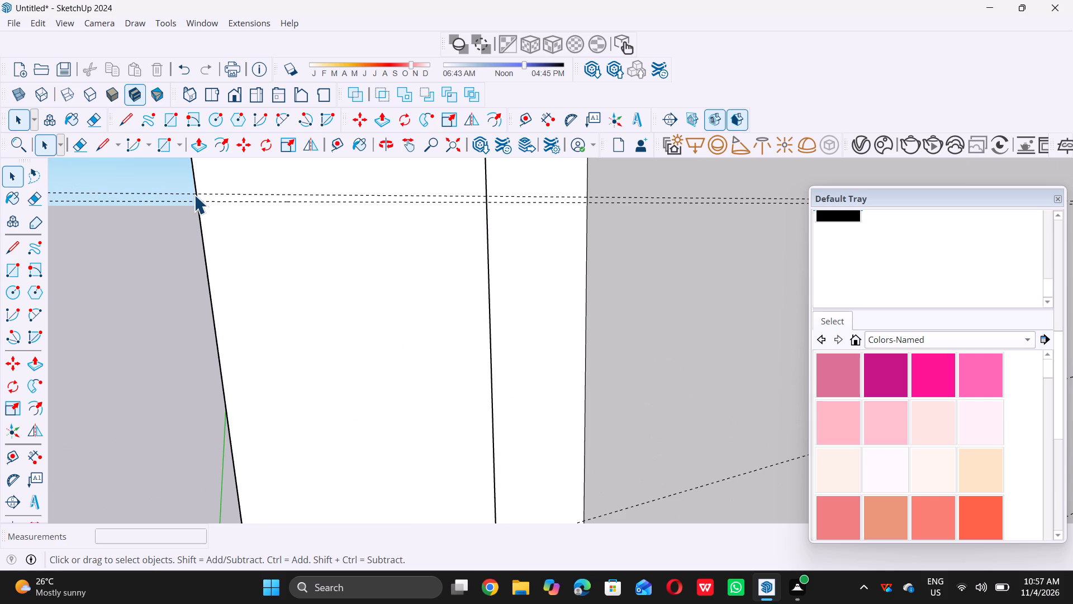
pyautogui.press('r')
pyautogui.click(200, 200)
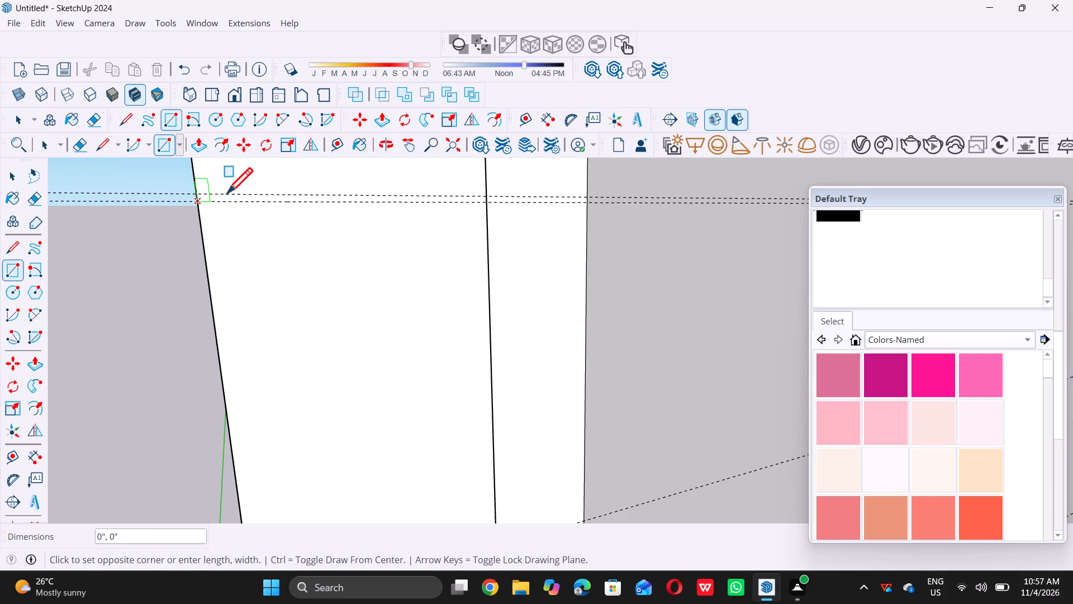
pyautogui.click(487, 197)
# Draw a matching 1/2" by 3' rectangle between the same upper guide pair across the cabinet's right front stile.
pyautogui.scroll(-12, 315, 261)
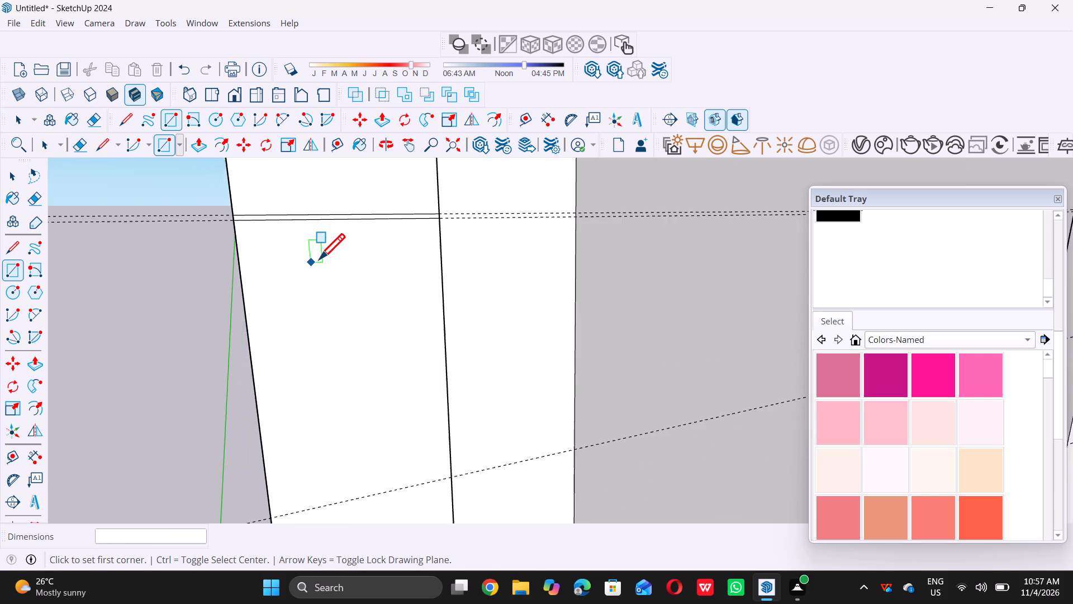
pyautogui.scroll(-18, 319, 259)
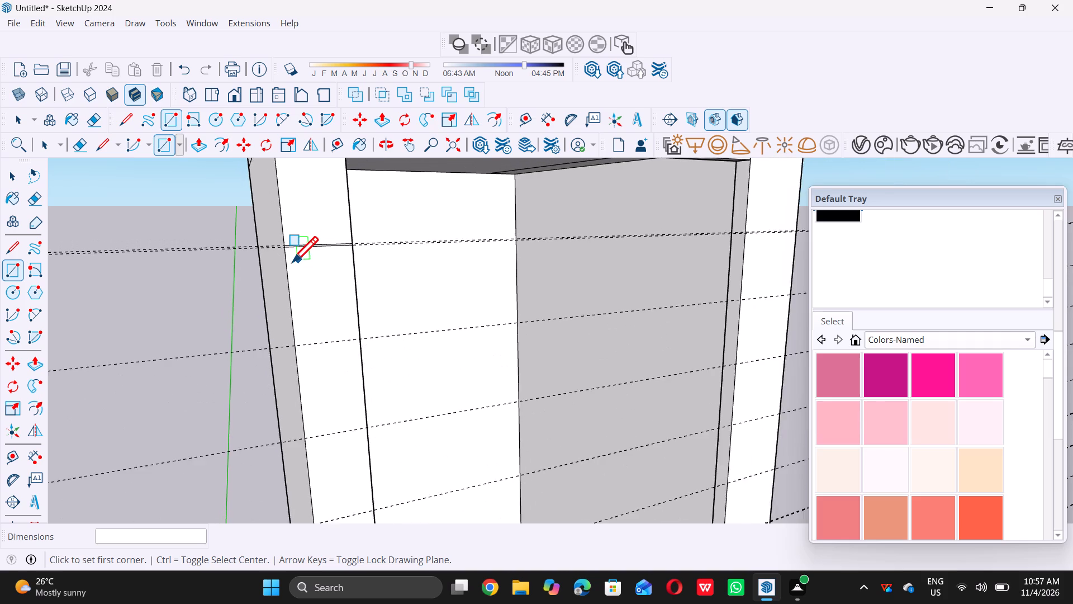
pyautogui.scroll(5, 775, 231)
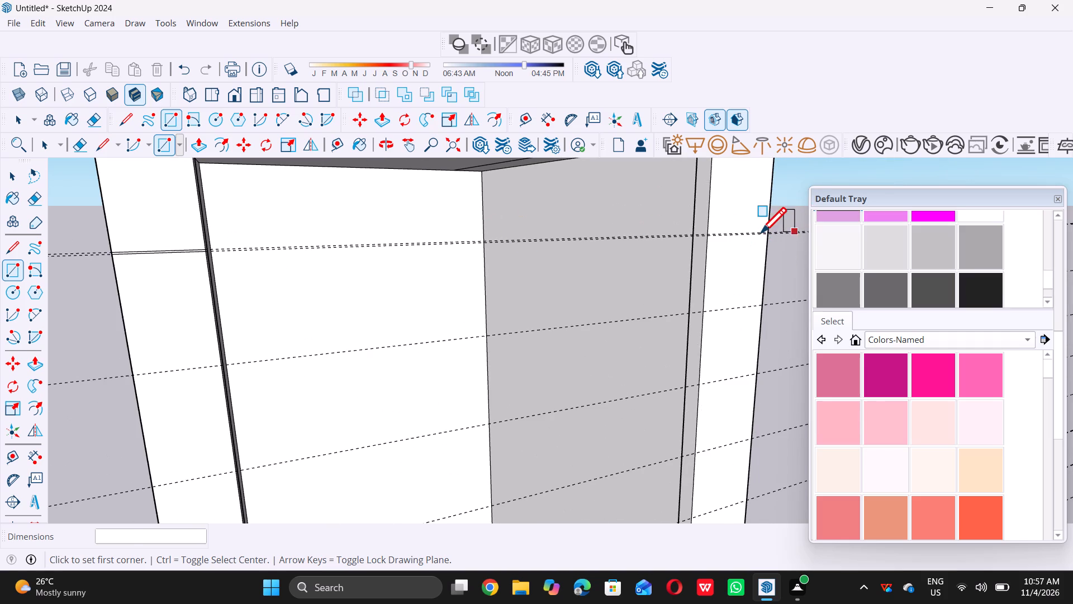
pyautogui.scroll(-11, 535, 240)
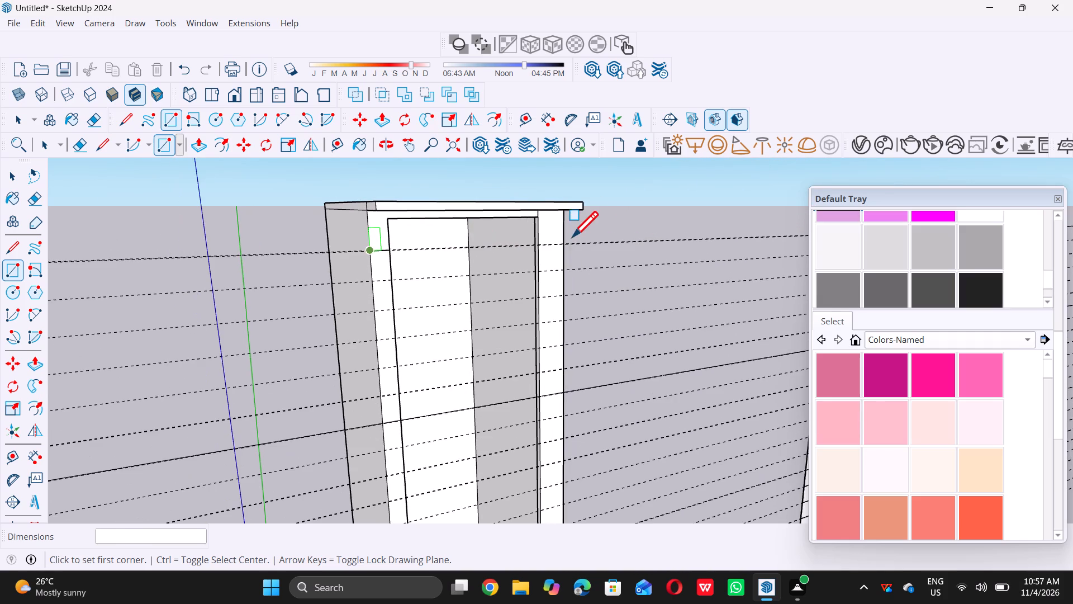
pyautogui.scroll(15, 575, 236)
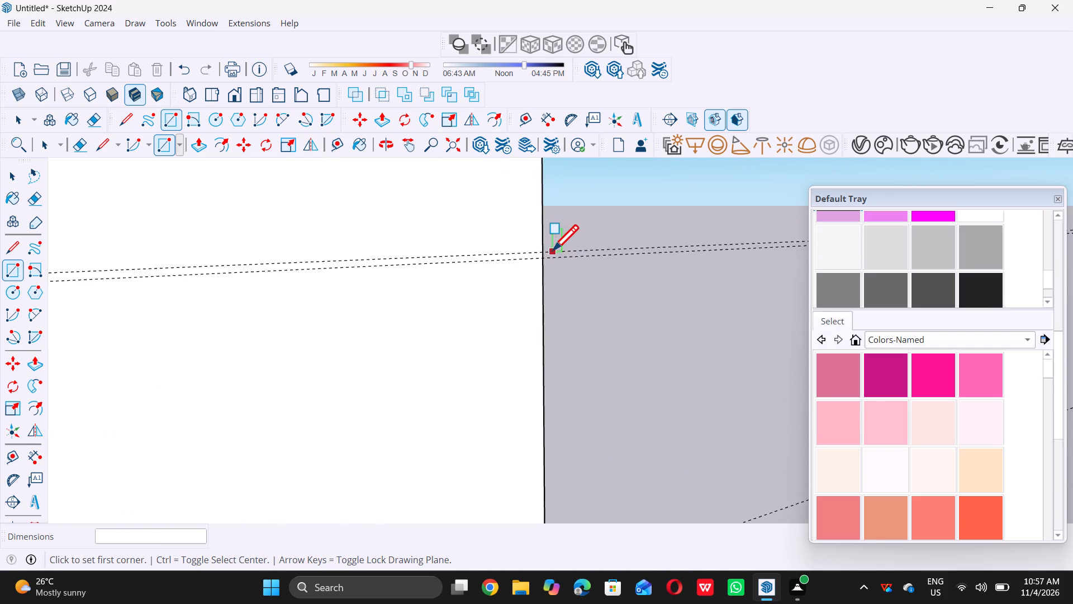
pyautogui.scroll(-4, 531, 256)
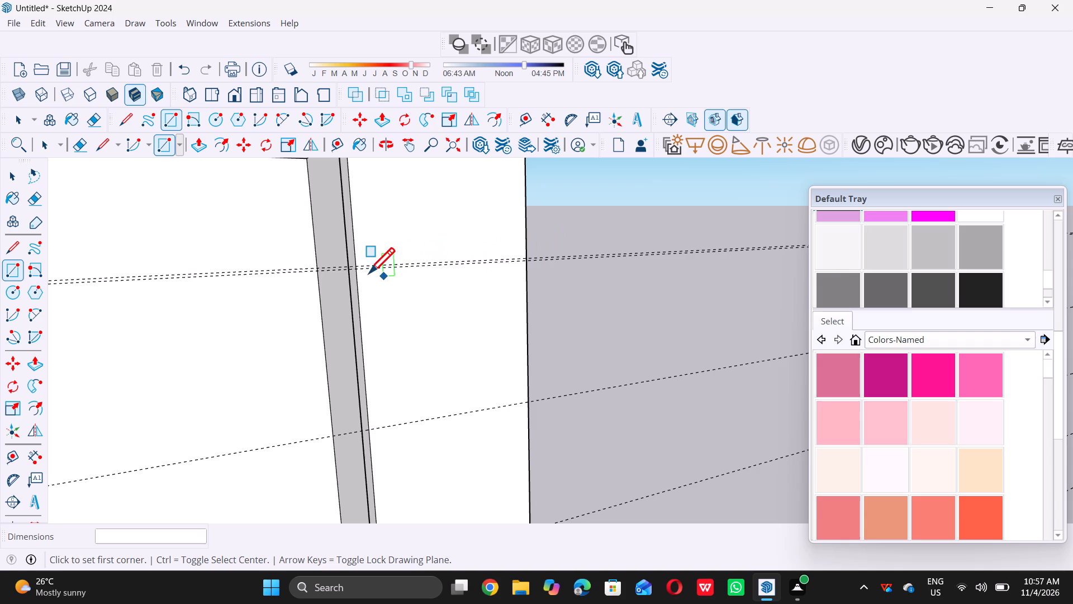
pyautogui.tripleClick(360, 271)
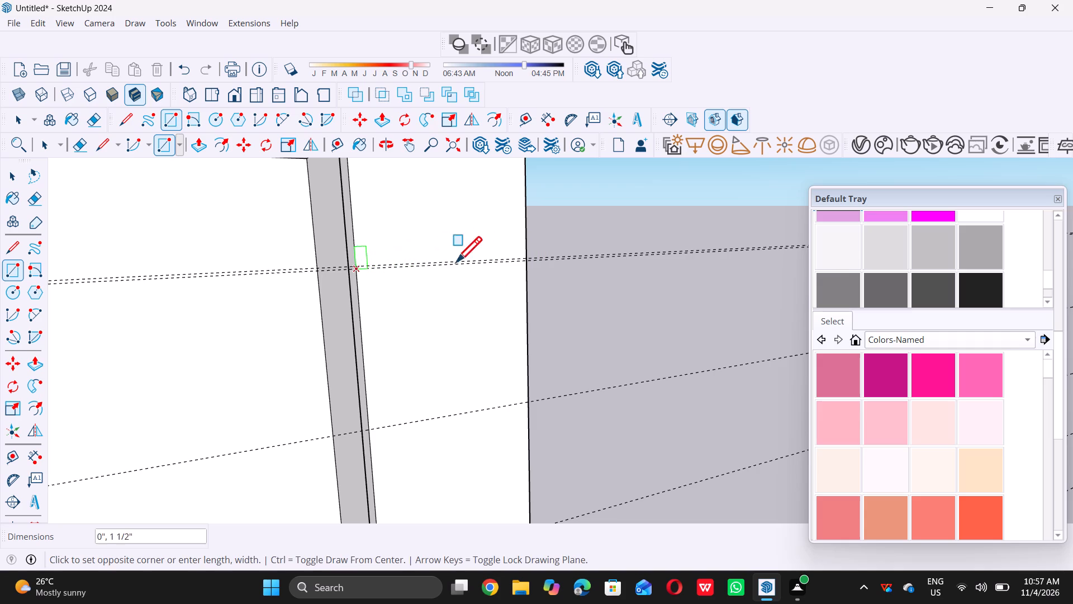
pyautogui.tripleClick(529, 256)
pyautogui.press('space')
# Place a parallel guide 0.5" below the second horizontal guide line on the tall cabinet's front, using Tape Measure.
pyautogui.scroll(-2, 526, 239)
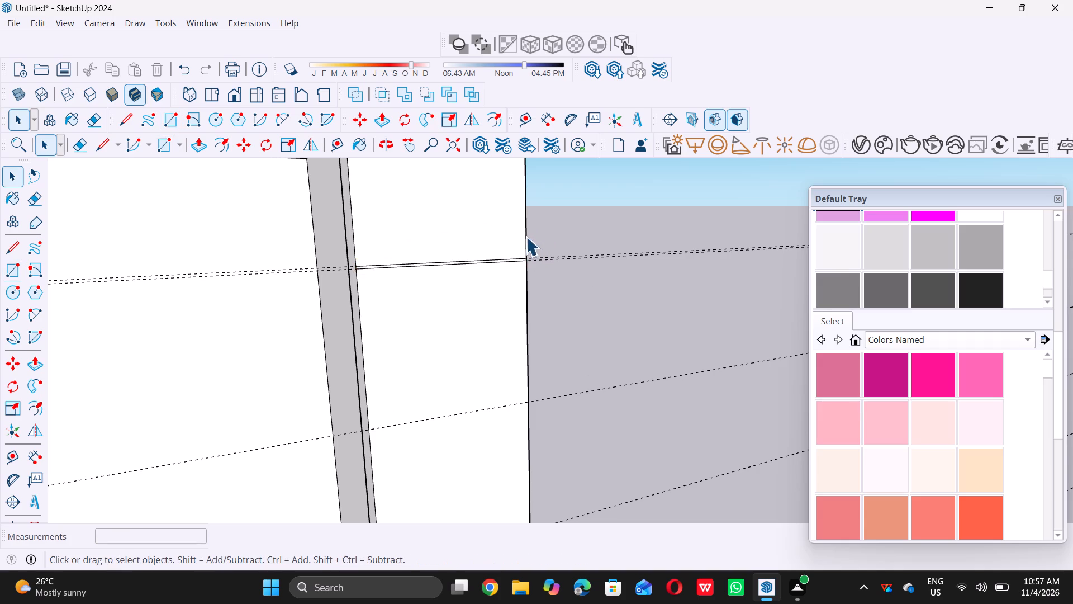
pyautogui.scroll(-11, 526, 237)
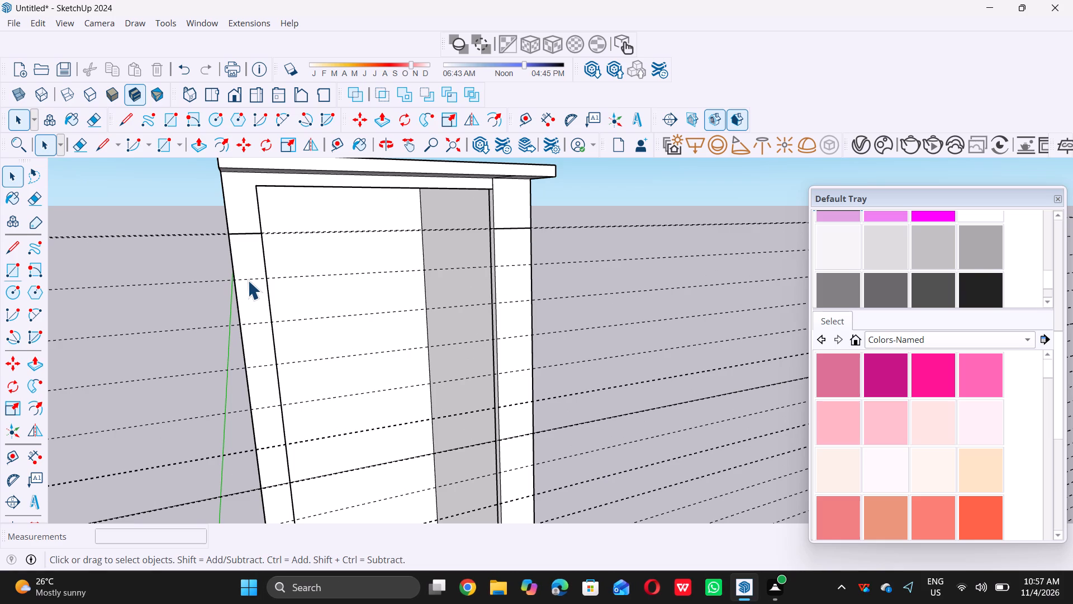
pyautogui.scroll(14, 248, 280)
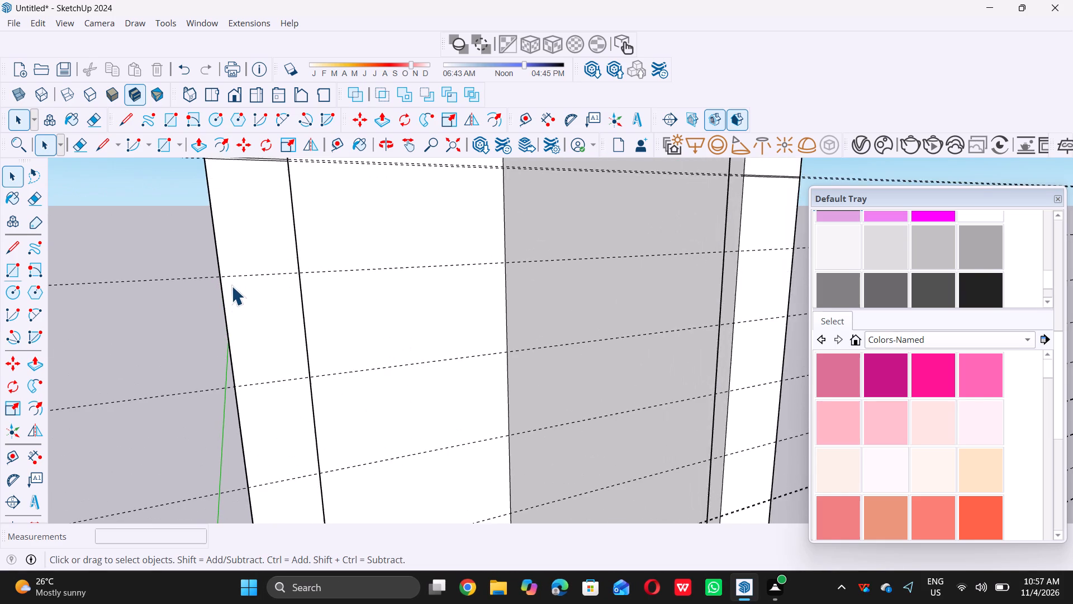
pyautogui.scroll(4, 232, 366)
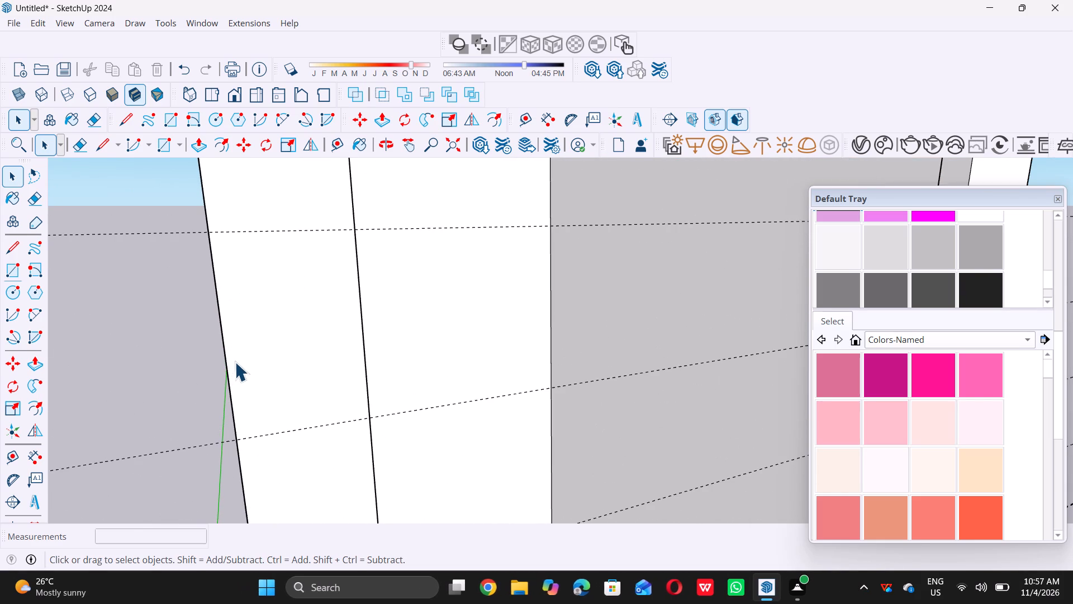
pyautogui.press('t')
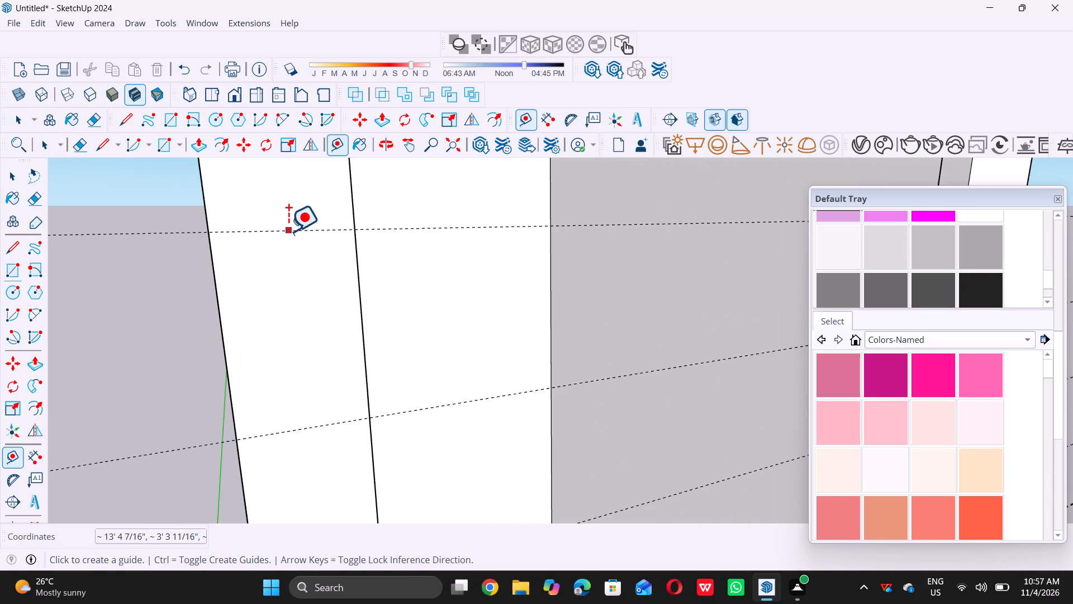
pyautogui.click(288, 231)
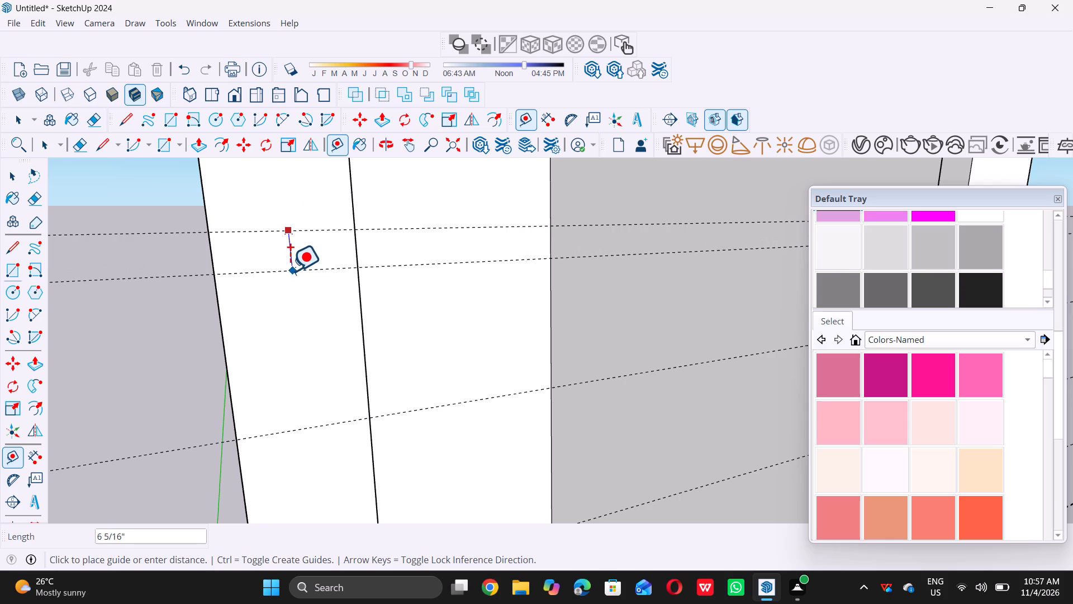
pyautogui.write('0.5')
pyautogui.hotkey('shift', '"')
pyautogui.press('Return')
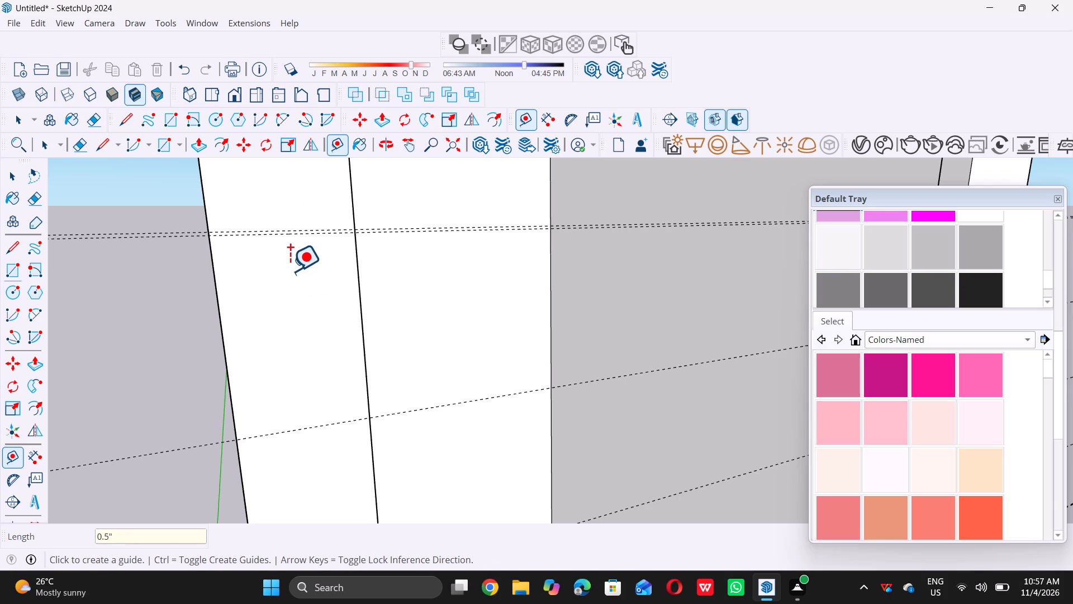
pyautogui.press('space')
# Draw a 1/2" by about 1' 8 7/16" rectangle between the second guide pair across the cabinet's left front stile.
pyautogui.write('R')
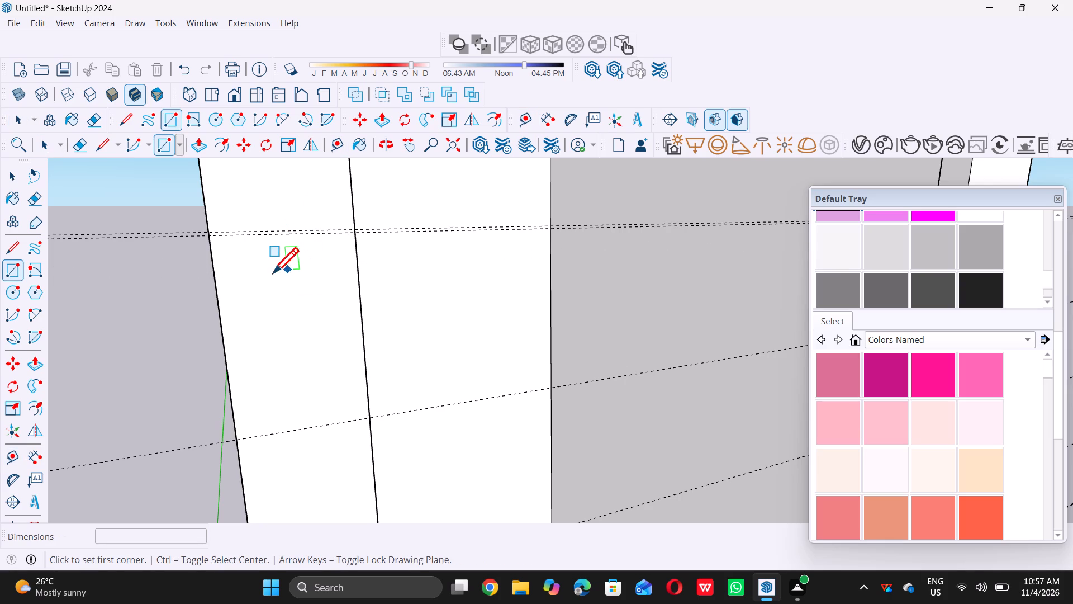
pyautogui.scroll(8, 235, 242)
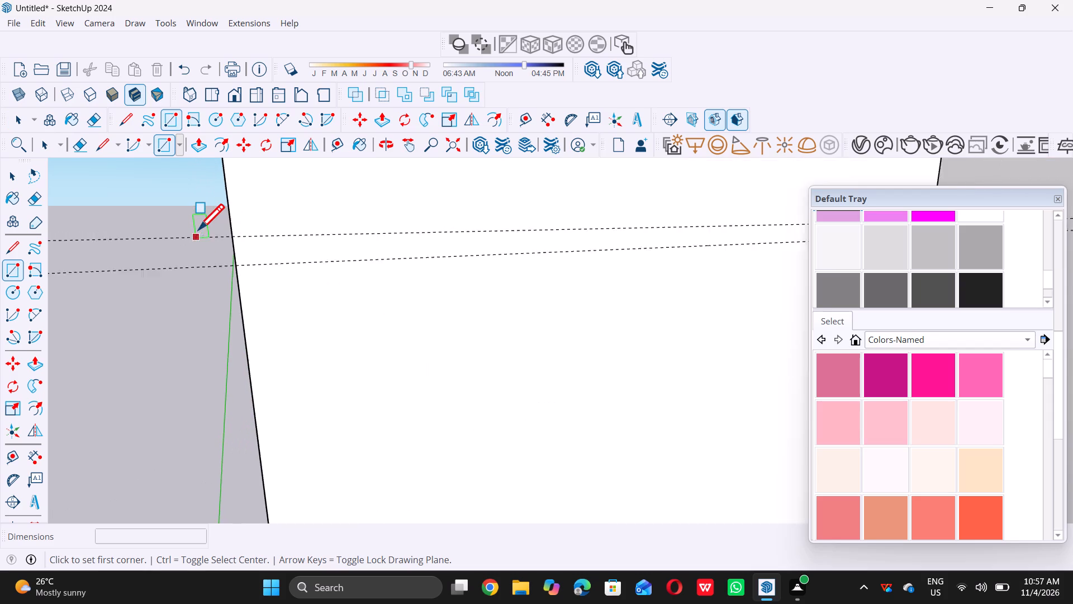
pyautogui.scroll(-4, 204, 230)
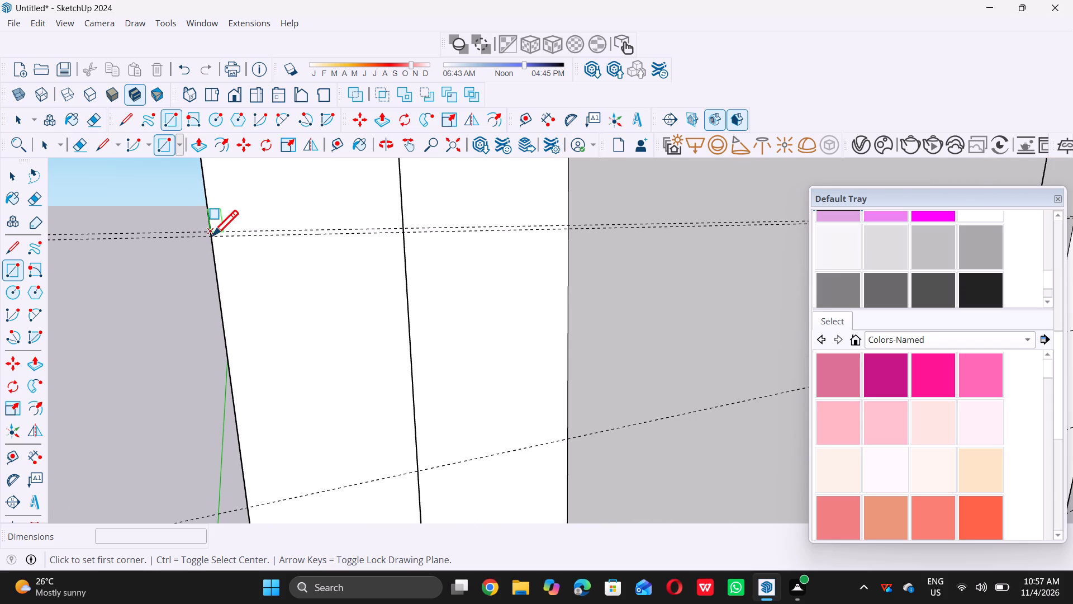
pyautogui.doubleClick(213, 236)
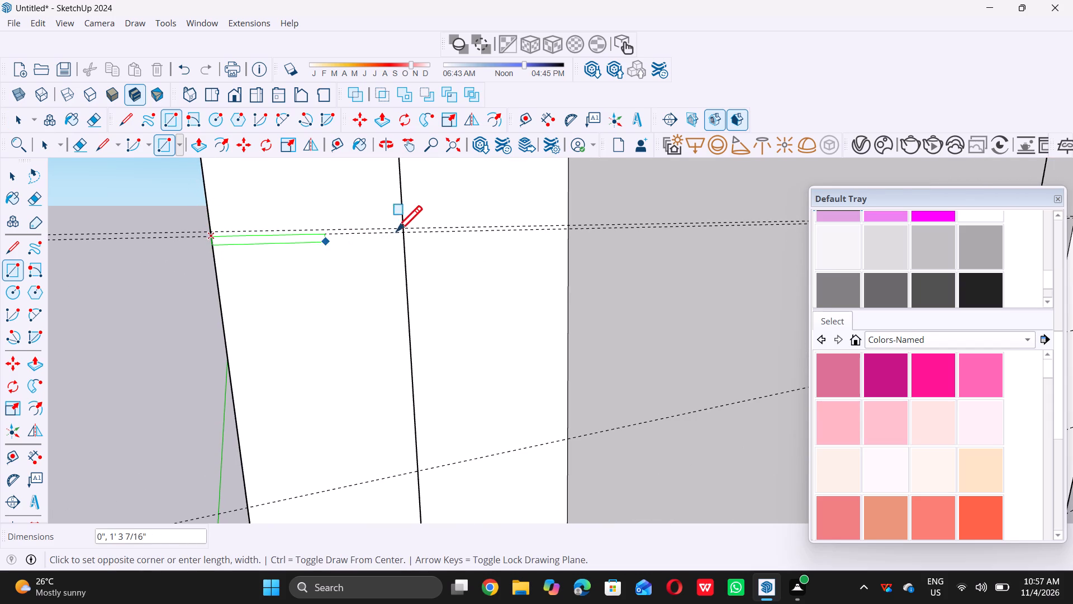
pyautogui.click(404, 228)
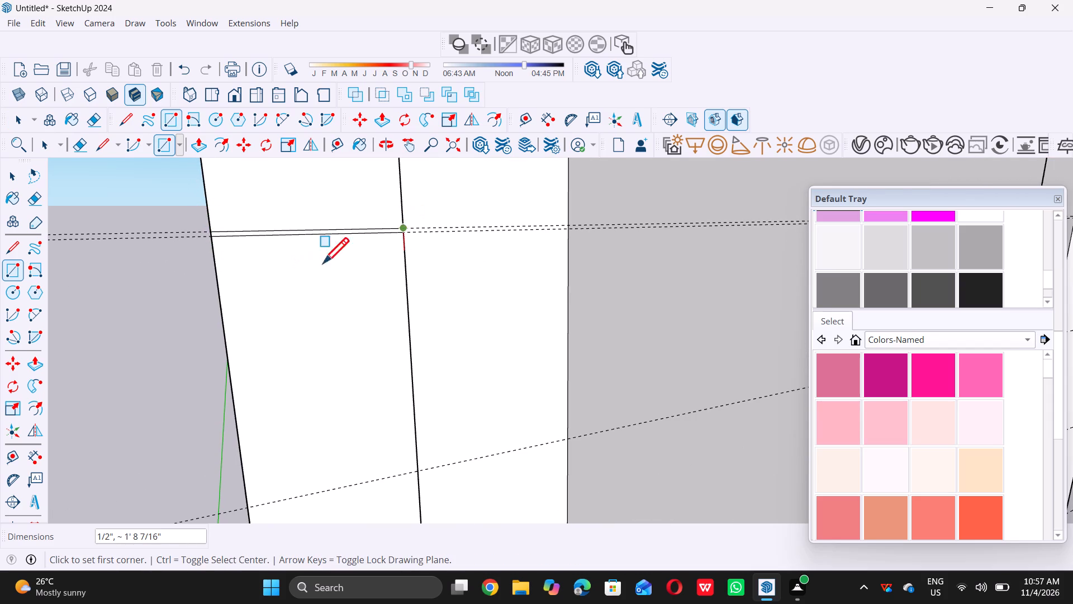
# Draw a 1/2" by 3' rectangle between the second guide pair across the cabinet's right front stile.
pyautogui.scroll(-15, 246, 282)
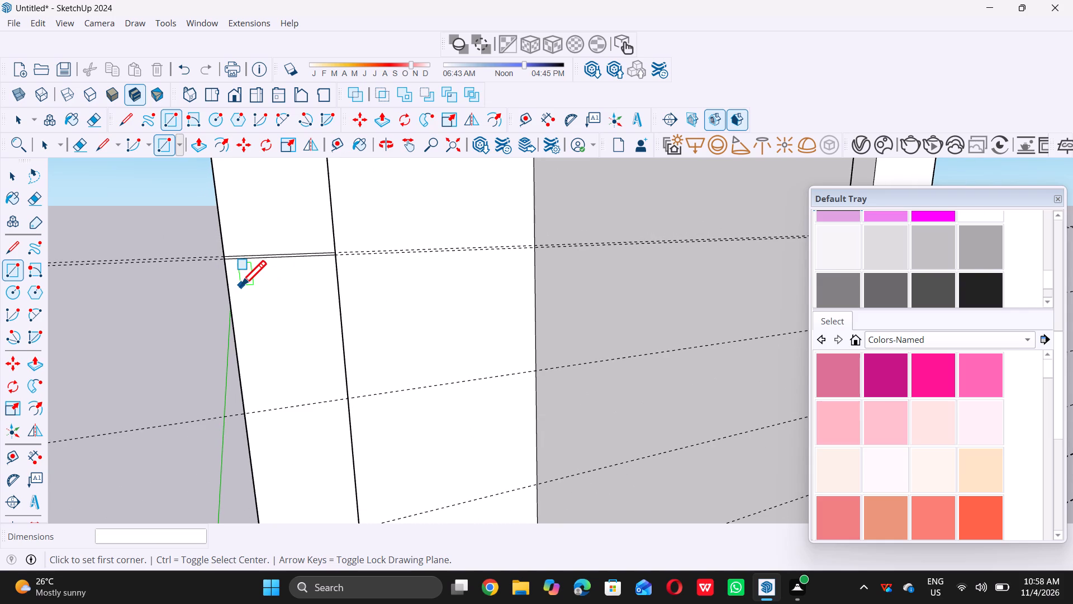
pyautogui.scroll(-5, 240, 286)
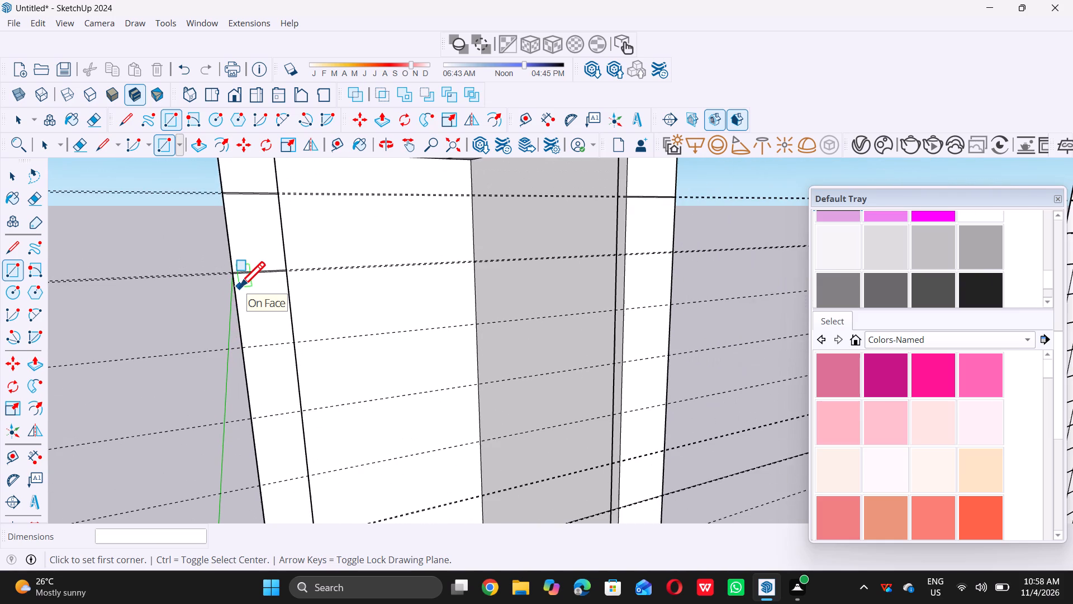
pyautogui.scroll(6, 694, 252)
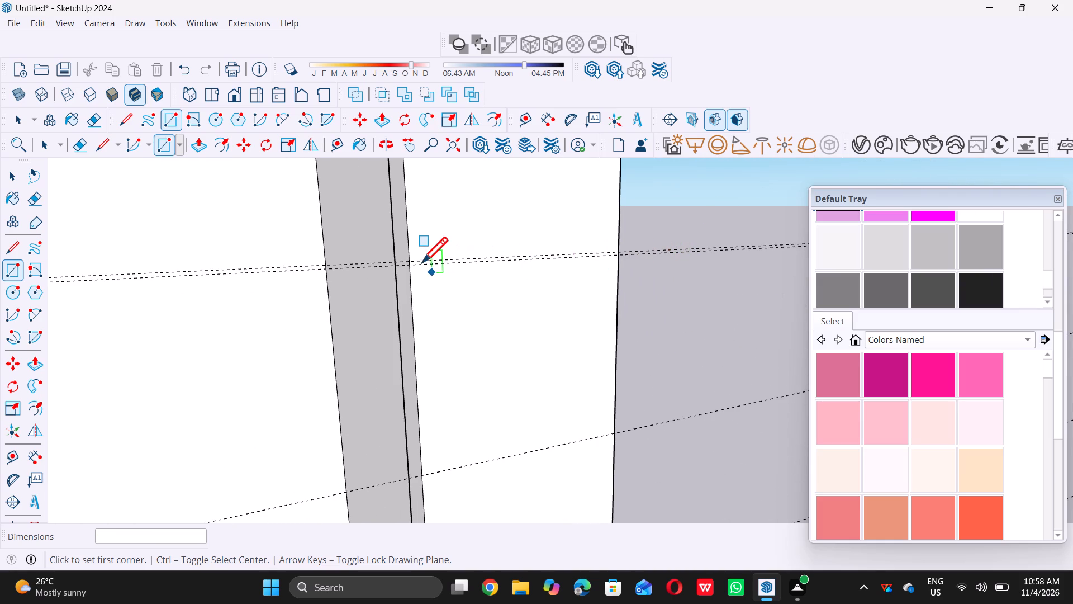
pyautogui.click(412, 266)
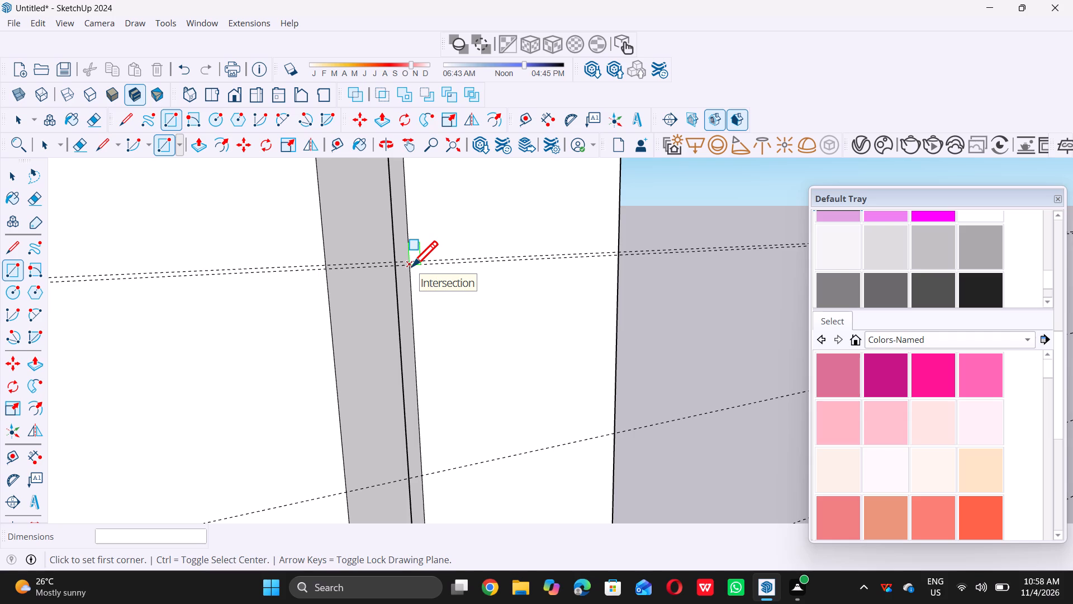
pyautogui.click(619, 251)
pyautogui.scroll(-3, 619, 251)
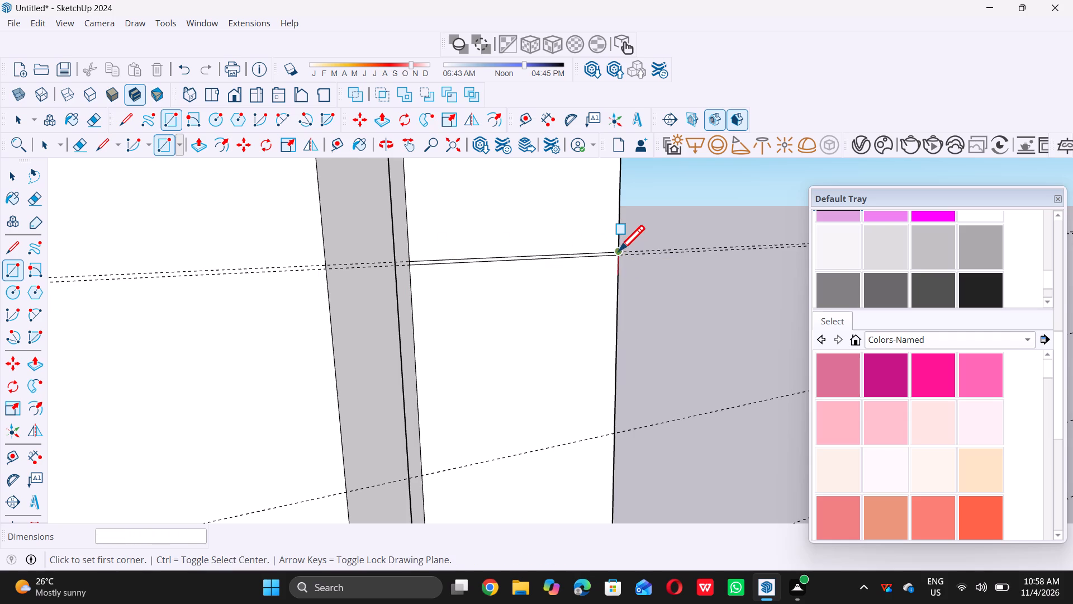
pyautogui.scroll(-6, 619, 251)
pyautogui.press('space')
# Place a parallel guide 0.5" below the third horizontal guide line on the tall cabinet's front, using Tape Measure.
pyautogui.scroll(-13, 594, 230)
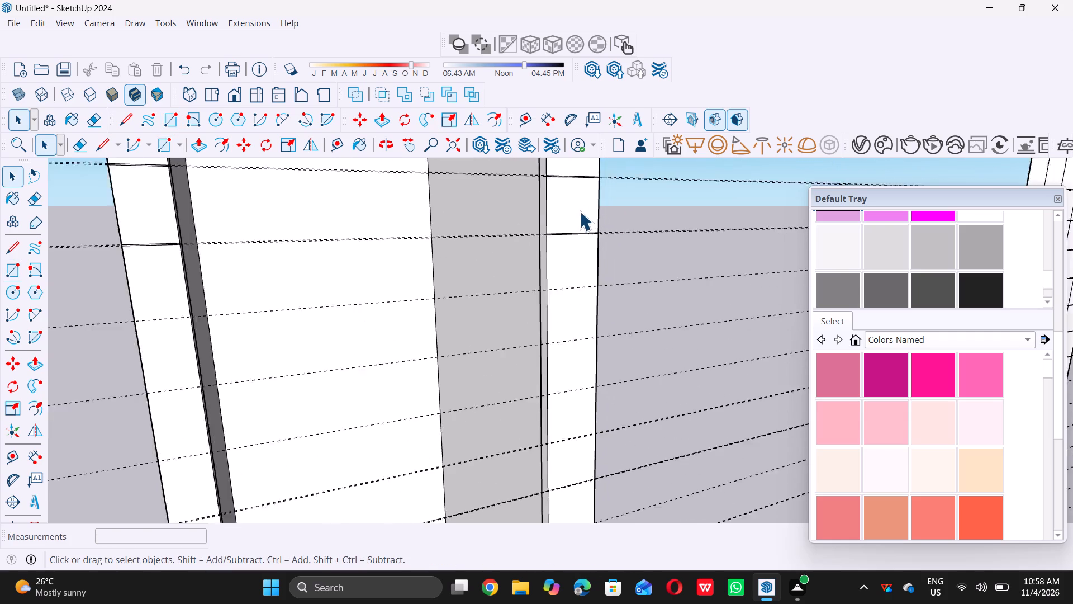
pyautogui.scroll(-5, 580, 211)
pyautogui.scroll(4, 386, 301)
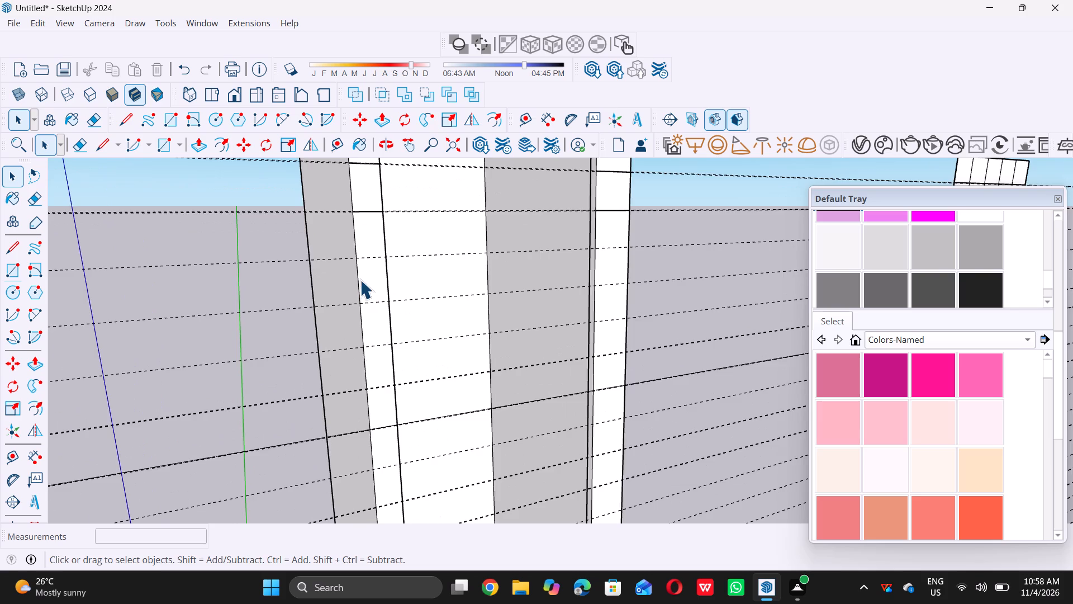
pyautogui.scroll(2, 360, 280)
pyautogui.press('t')
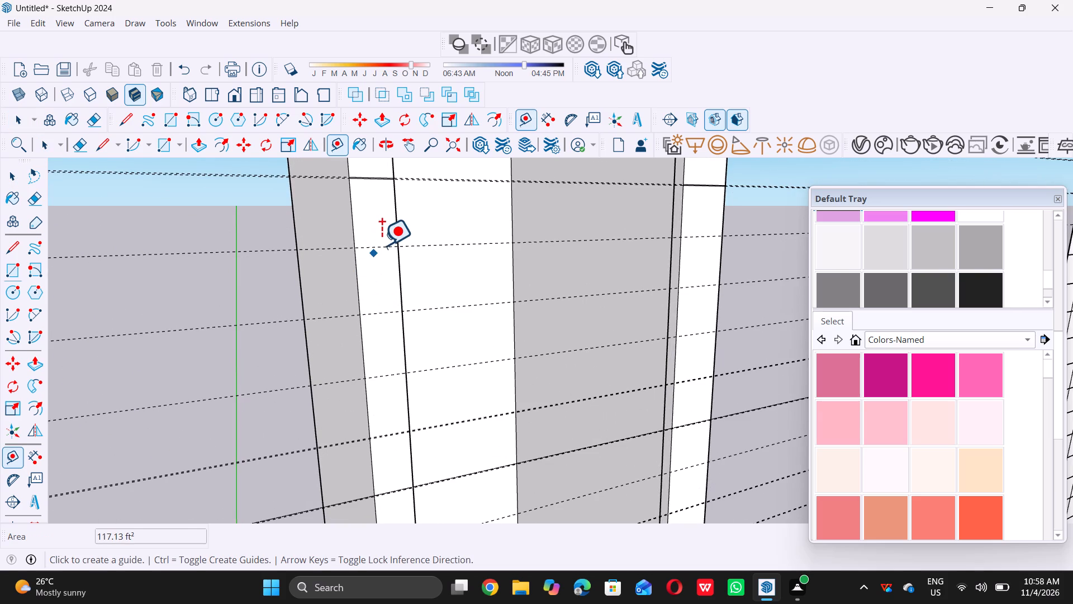
pyautogui.click(374, 249)
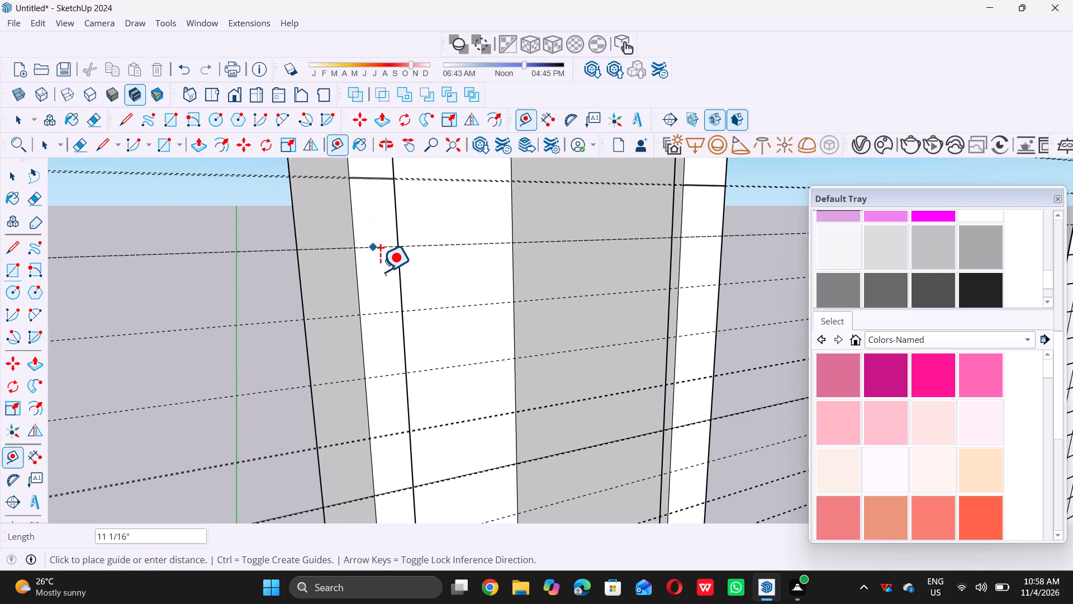
pyautogui.write('0.')
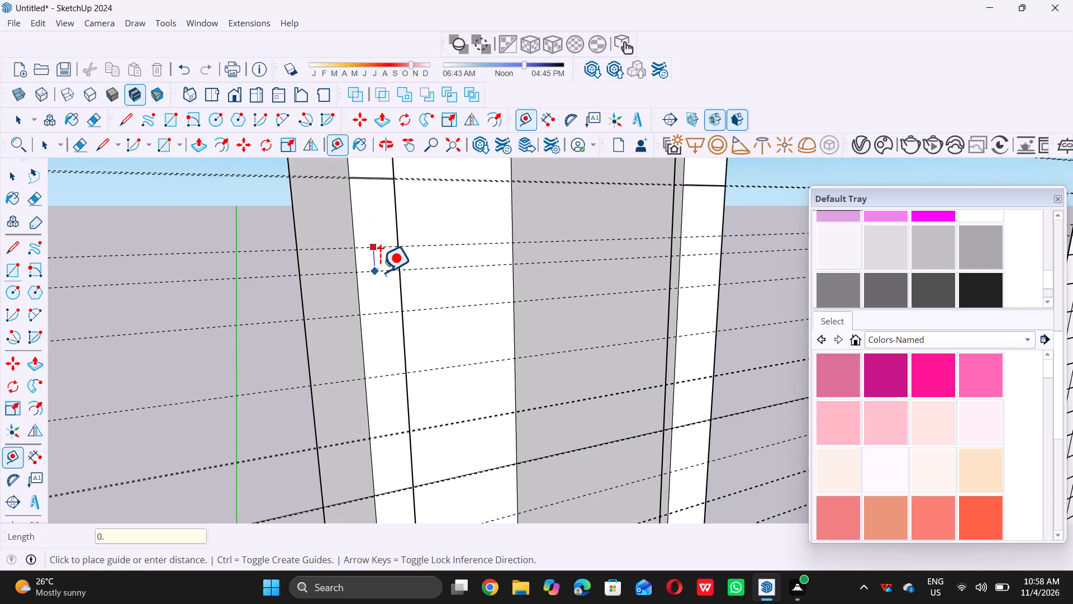
pyautogui.press('5')
pyautogui.hotkey('shift', '"')
pyautogui.press('Return')
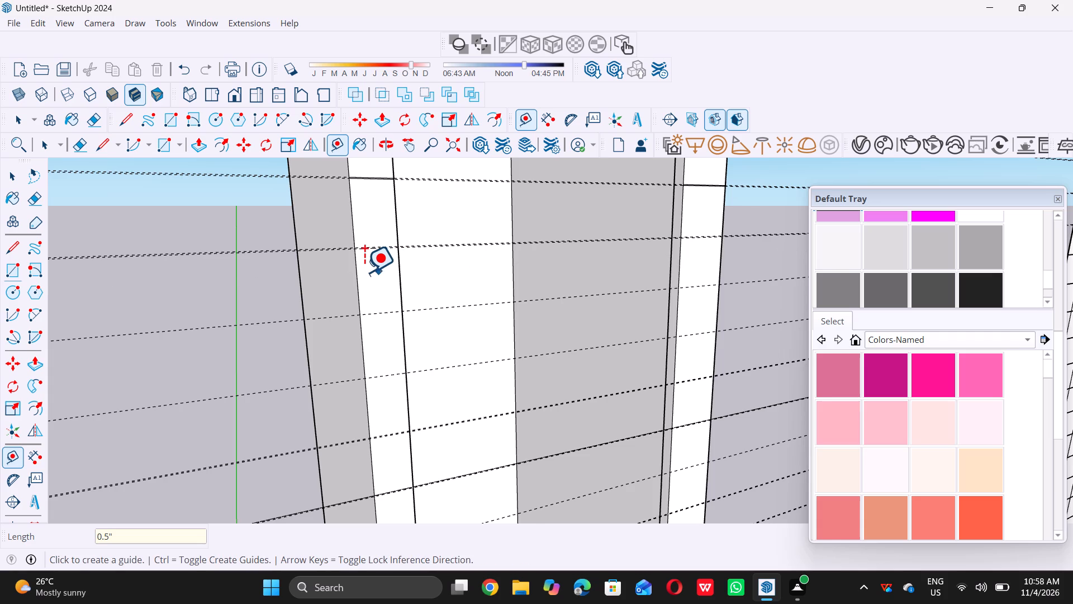
# Draw a 1/2" by 1' 9" rectangle between the third guide pair across the tall cabinet's left front stile.
pyautogui.scroll(7, 364, 272)
pyautogui.press('space')
pyautogui.press('r')
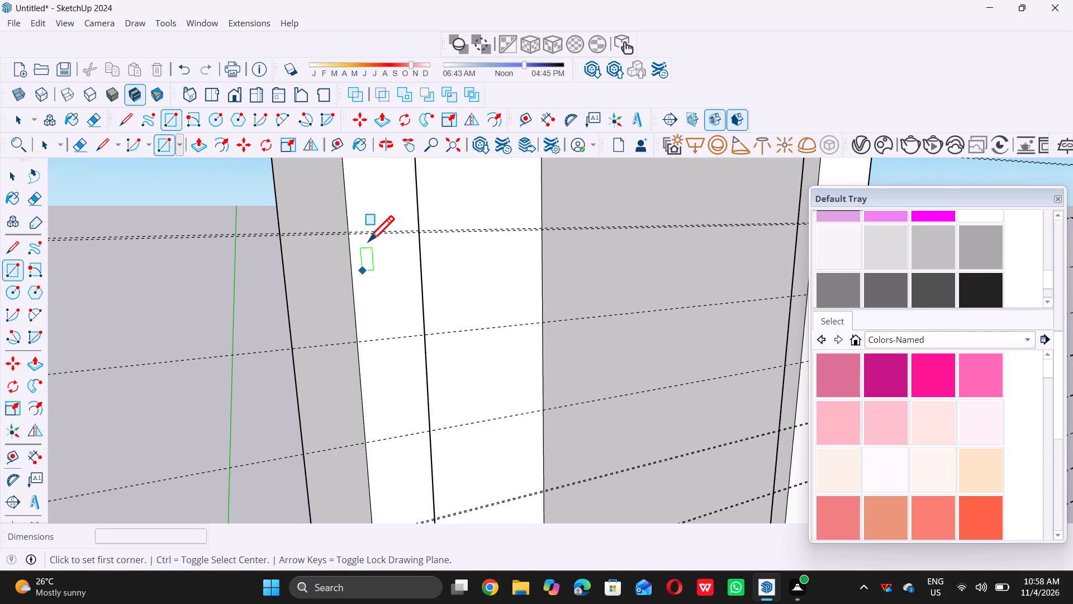
pyautogui.scroll(7, 368, 241)
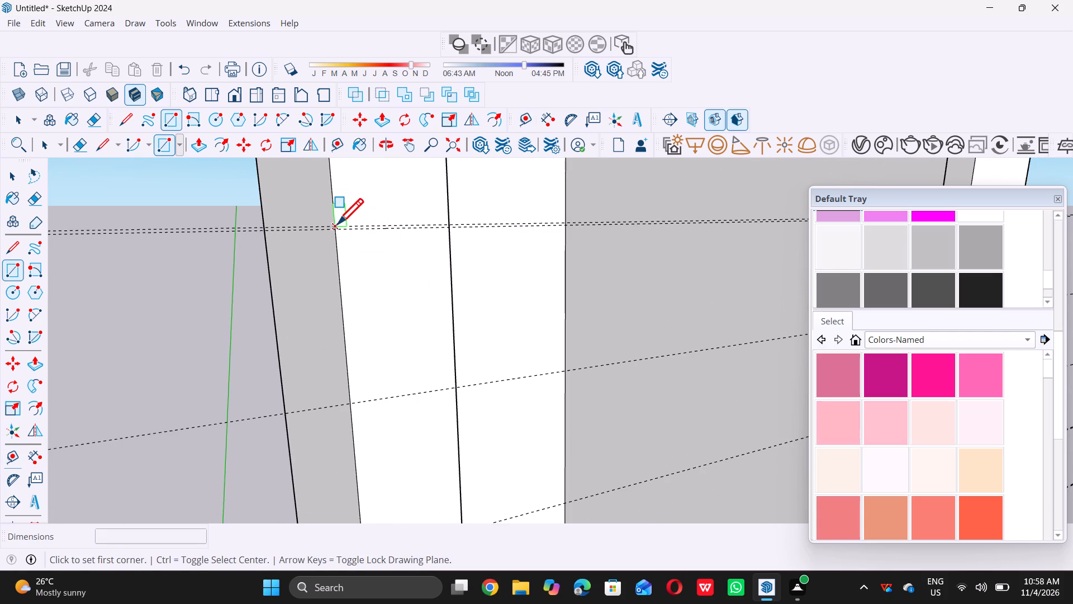
pyautogui.click(338, 223)
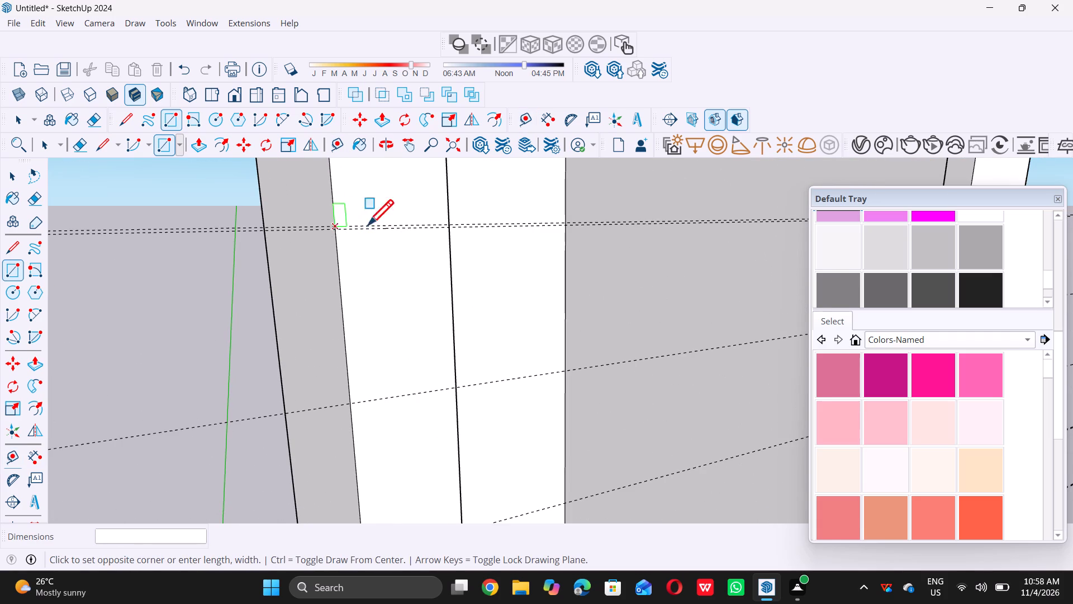
pyautogui.scroll(5, 447, 226)
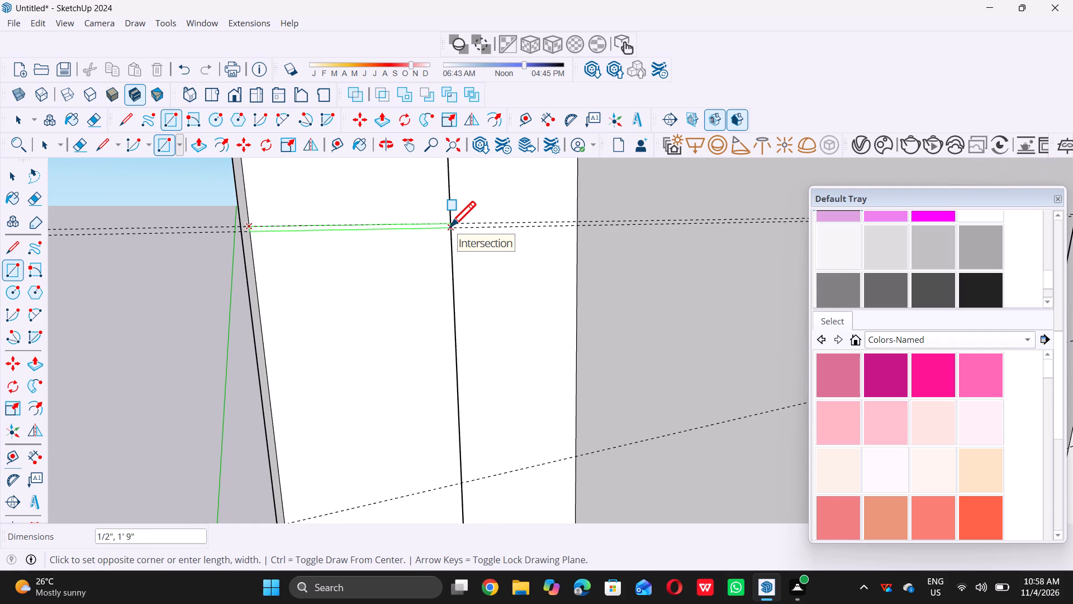
pyautogui.doubleClick(451, 228)
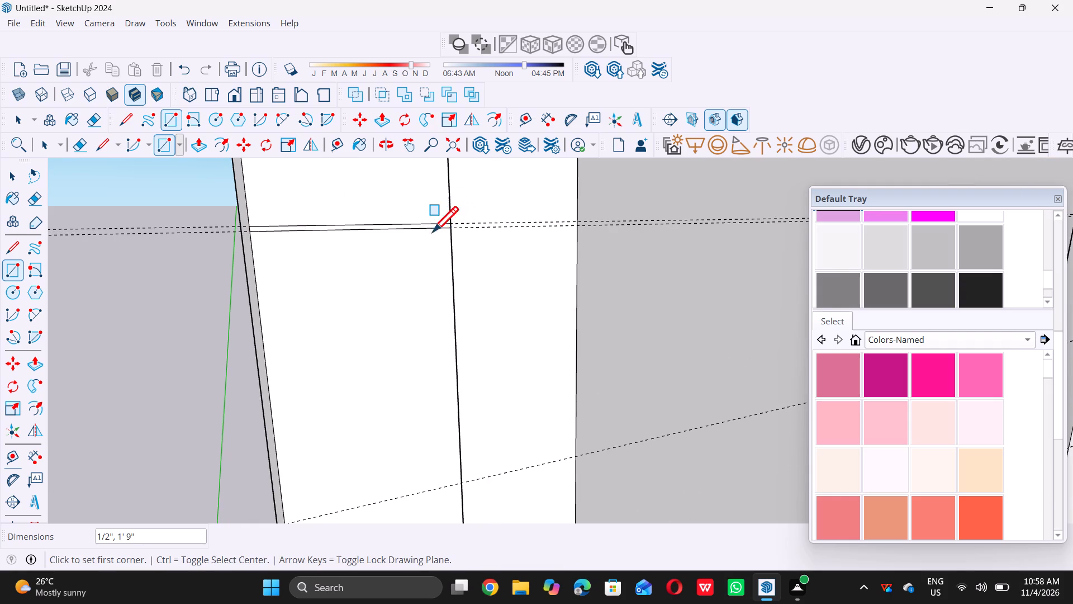
# Draw a 1/2" by 3' rectangle between the third guide pair across the tall cabinet's right front stile.
pyautogui.scroll(-20, 400, 234)
pyautogui.scroll(-4, 400, 234)
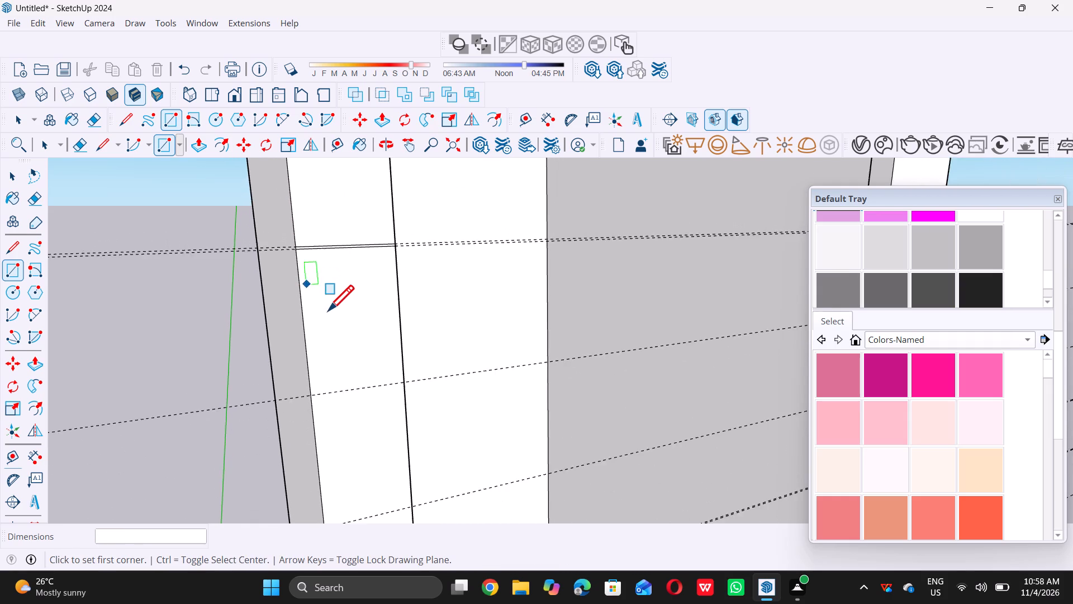
pyautogui.scroll(-12, 328, 310)
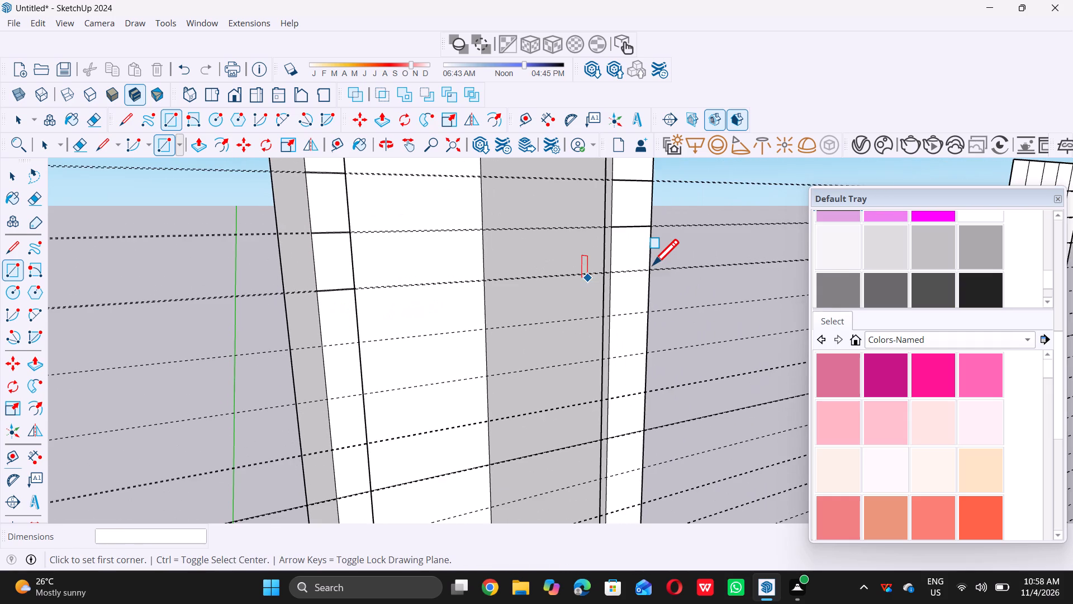
pyautogui.scroll(10, 653, 265)
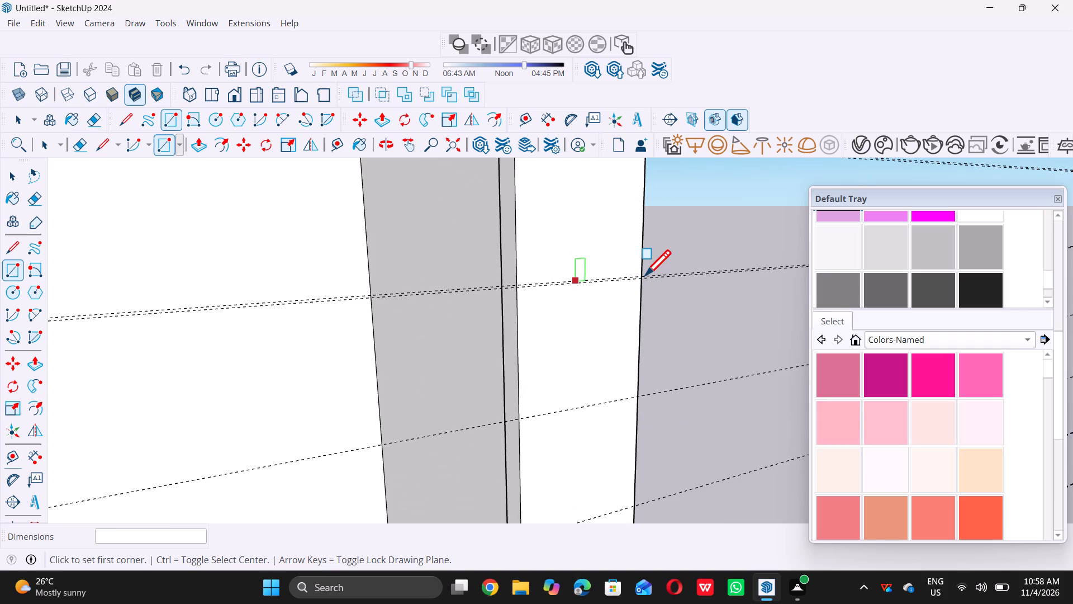
pyautogui.scroll(1, 645, 275)
pyautogui.scroll(-2, 559, 295)
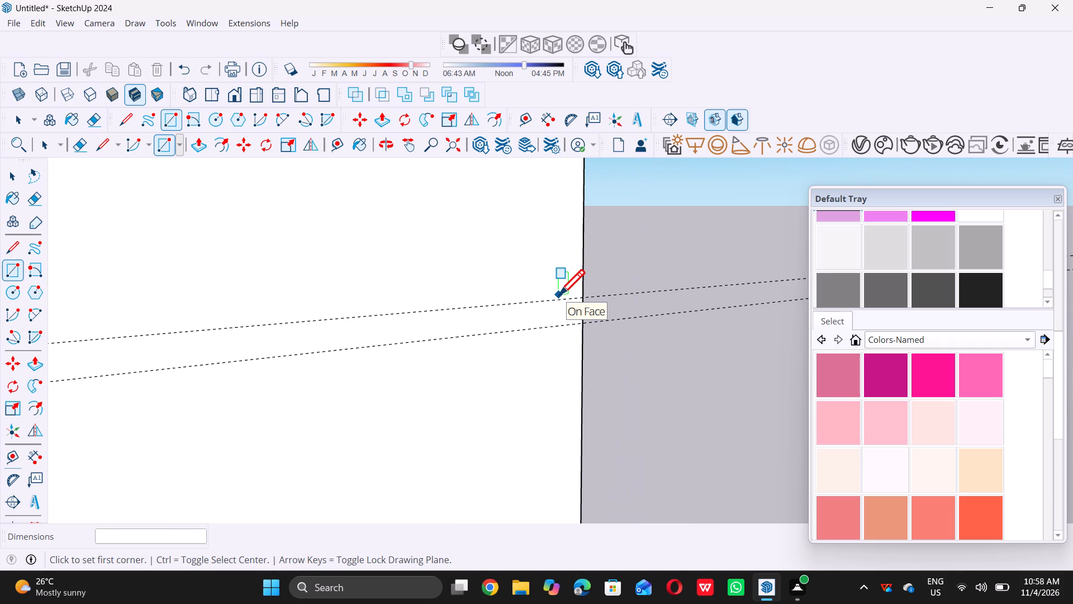
pyautogui.scroll(-7, 559, 295)
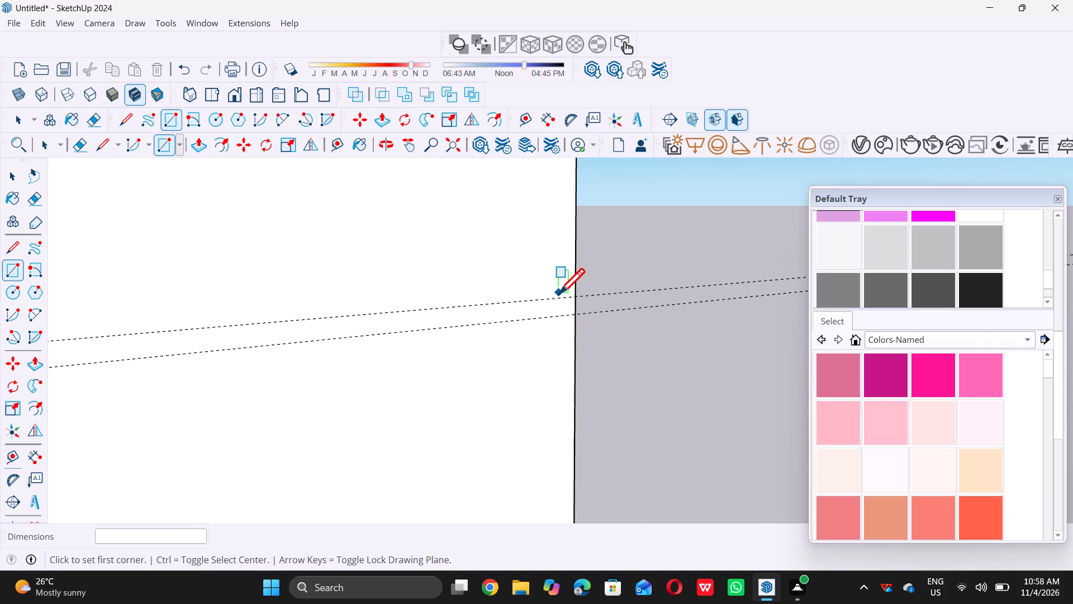
pyautogui.scroll(-16, 559, 294)
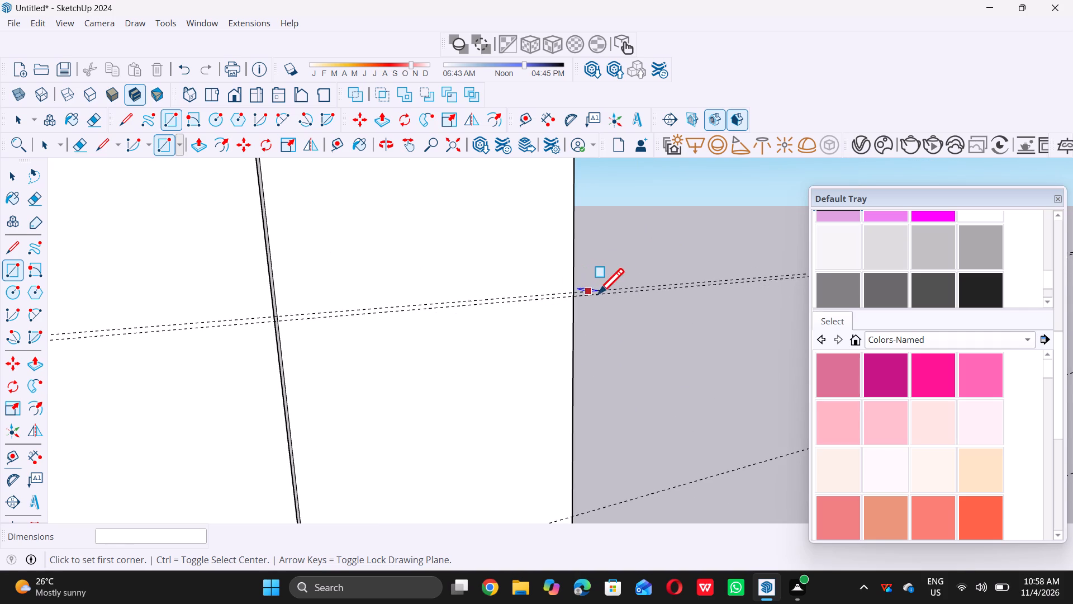
pyautogui.scroll(7, 534, 299)
pyautogui.scroll(2, 581, 306)
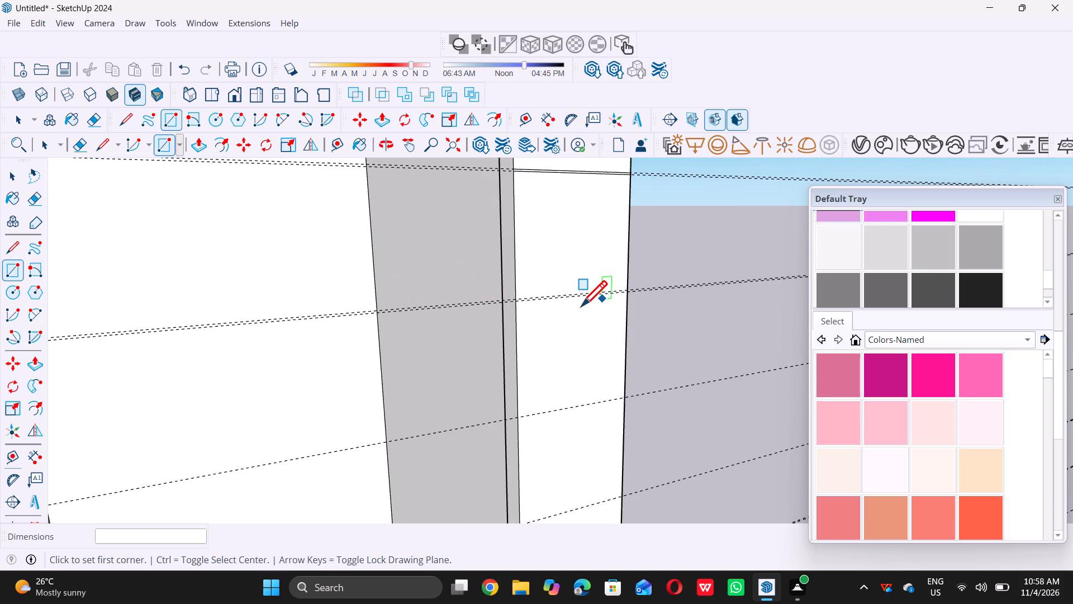
pyautogui.scroll(2, 581, 306)
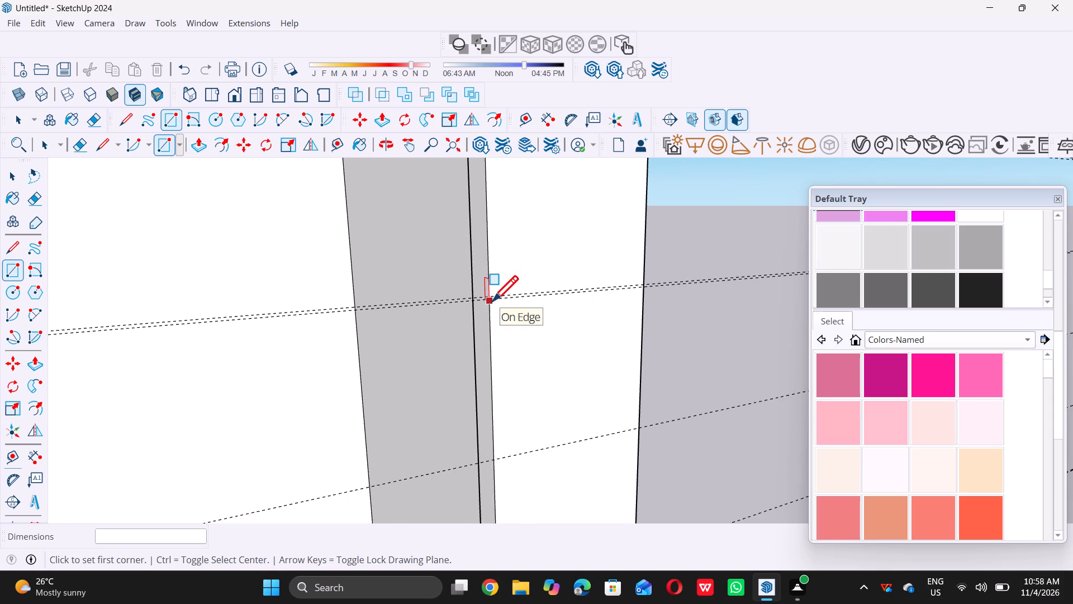
pyautogui.doubleClick(491, 293)
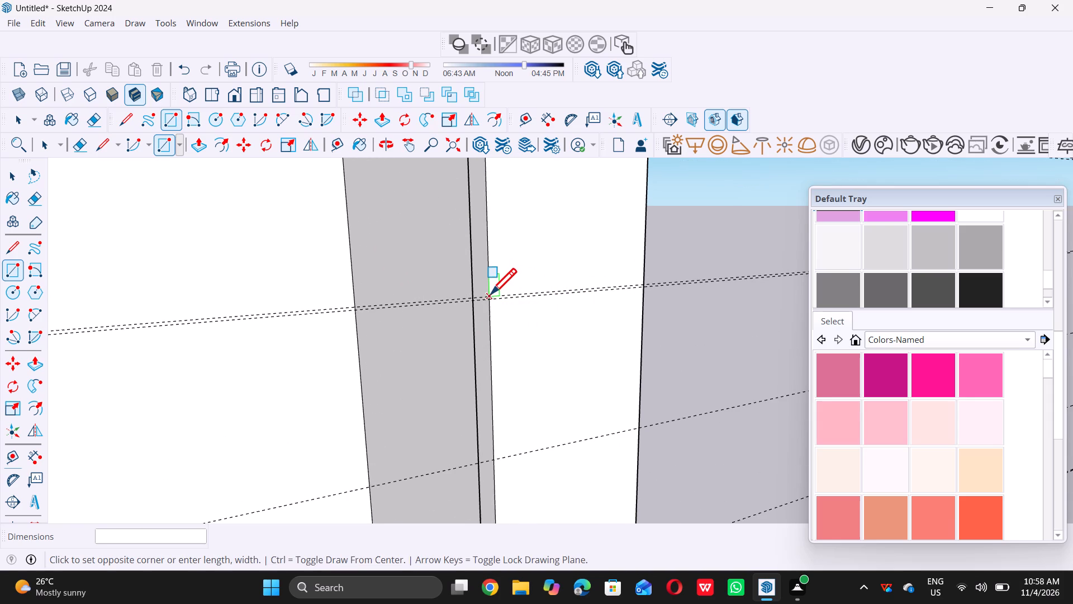
pyautogui.scroll(5, 641, 288)
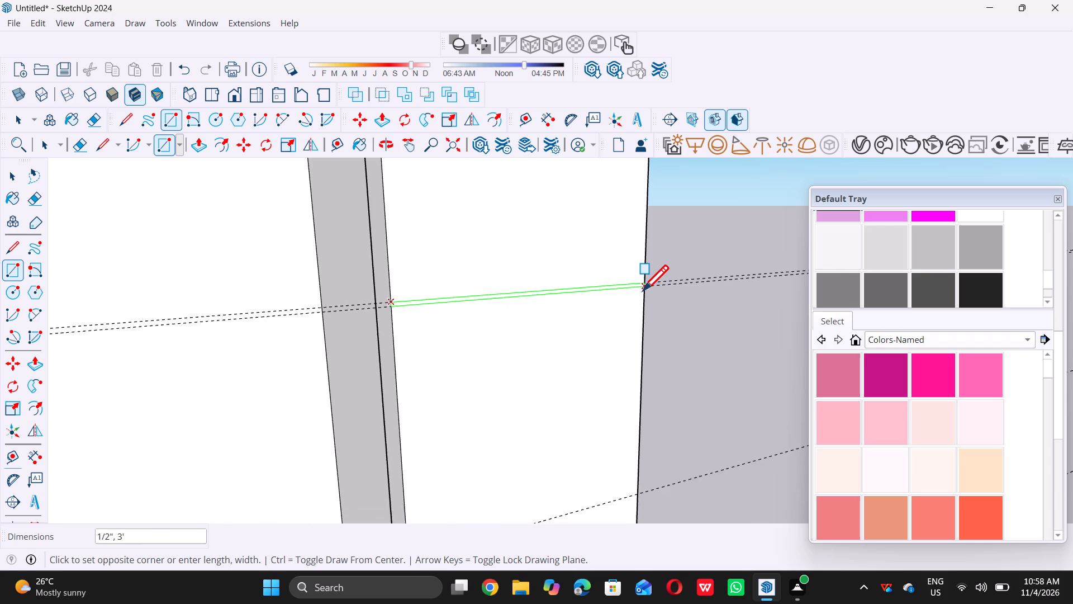
pyautogui.click(644, 287)
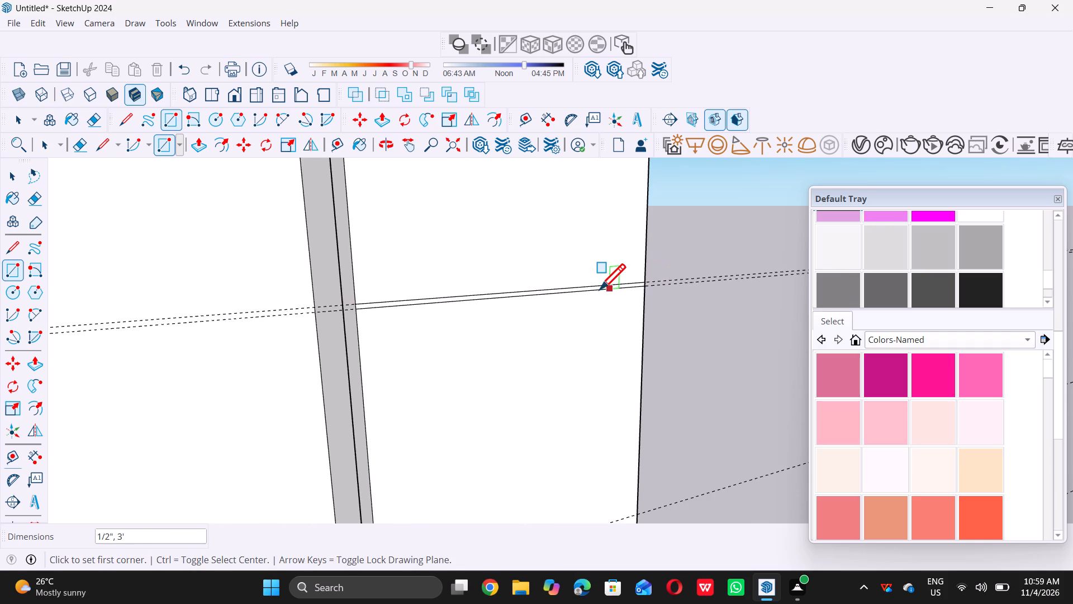
pyautogui.press('space')
# Place a parallel guide 0.5" below the fourth horizontal guide line on the tall cabinet's front, using Tape Measure.
pyautogui.scroll(-5, 599, 289)
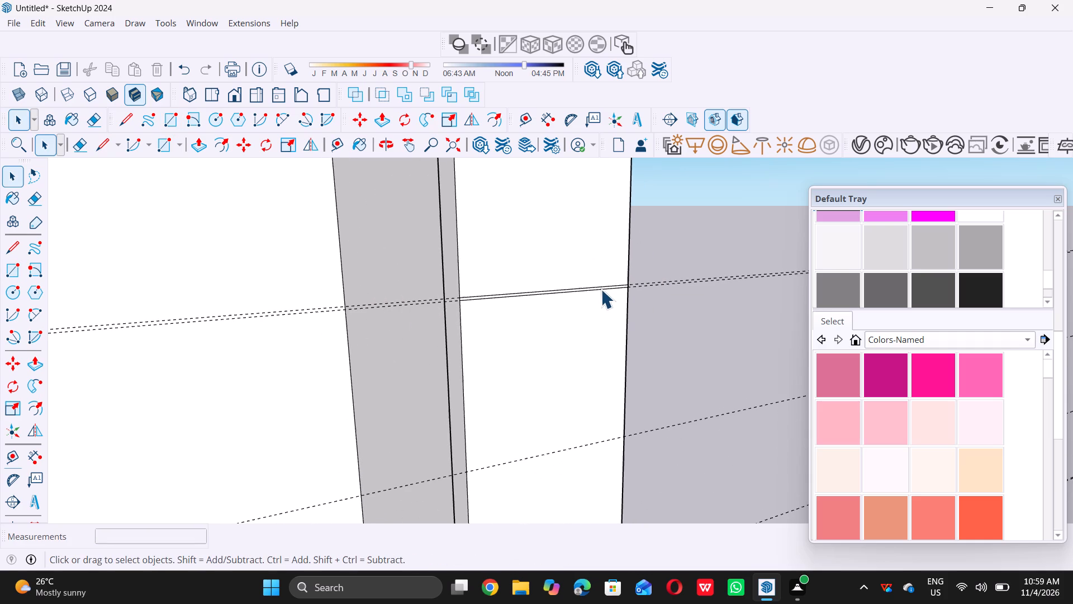
pyautogui.scroll(-15, 610, 305)
pyautogui.scroll(5, 540, 377)
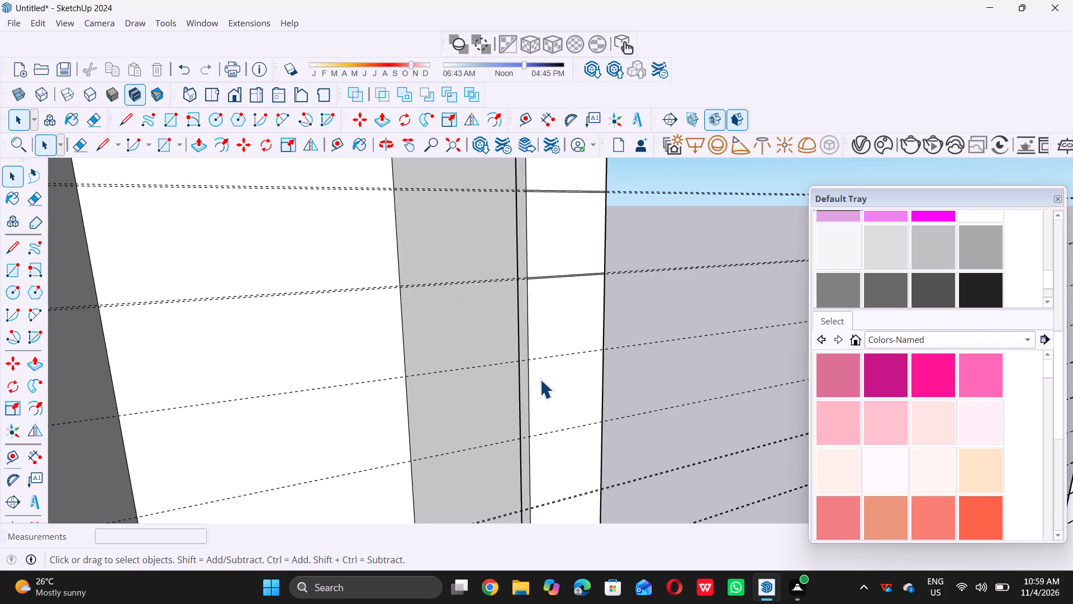
pyautogui.scroll(2, 540, 379)
pyautogui.press('t')
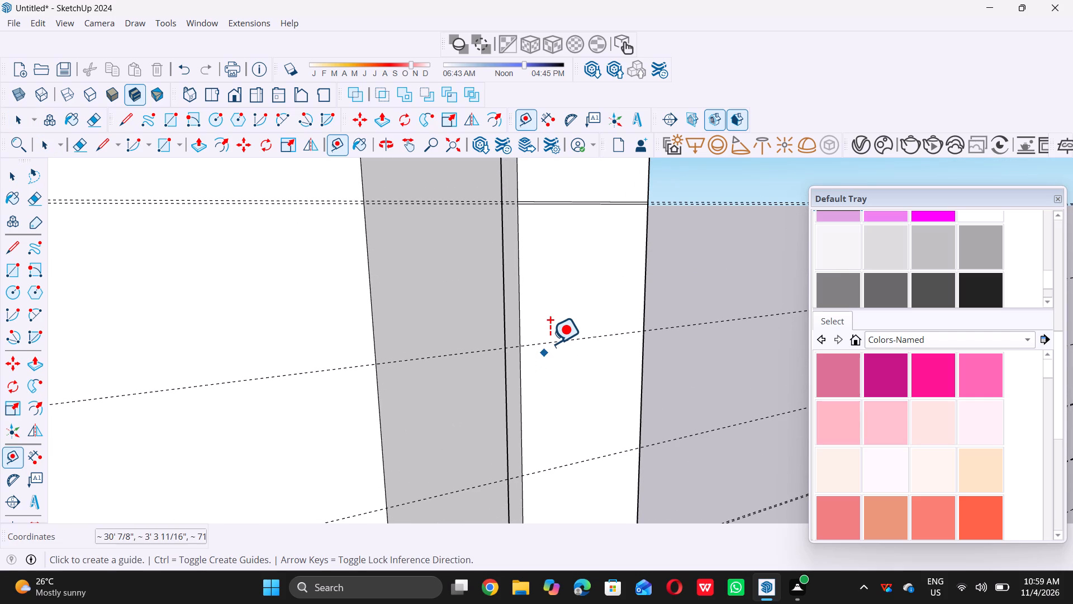
pyautogui.click(550, 343)
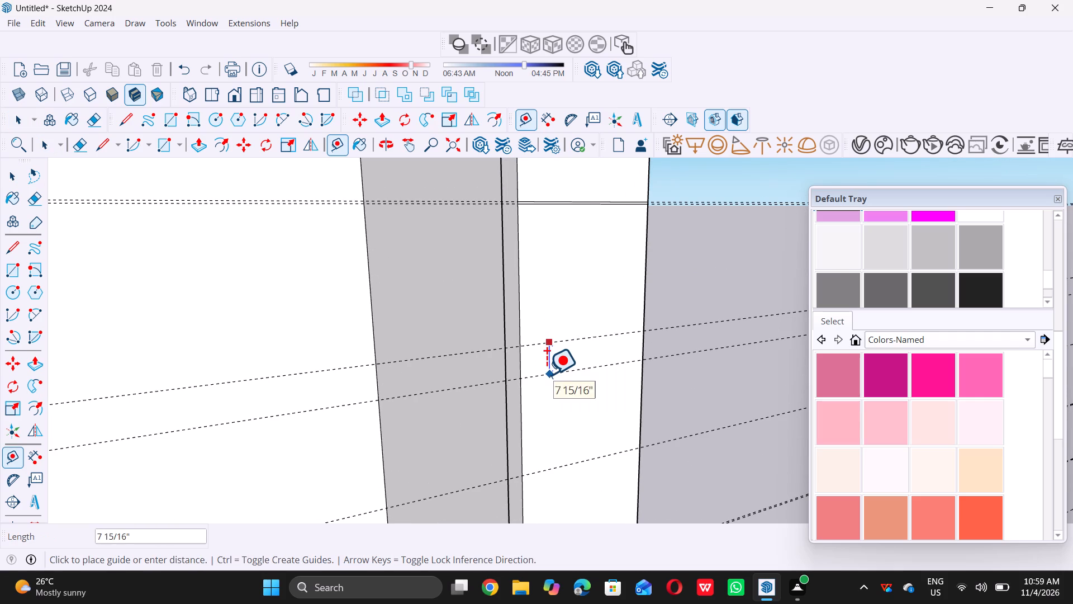
pyautogui.write('0.5')
pyautogui.hotkey('shift', '"')
pyautogui.press('Return')
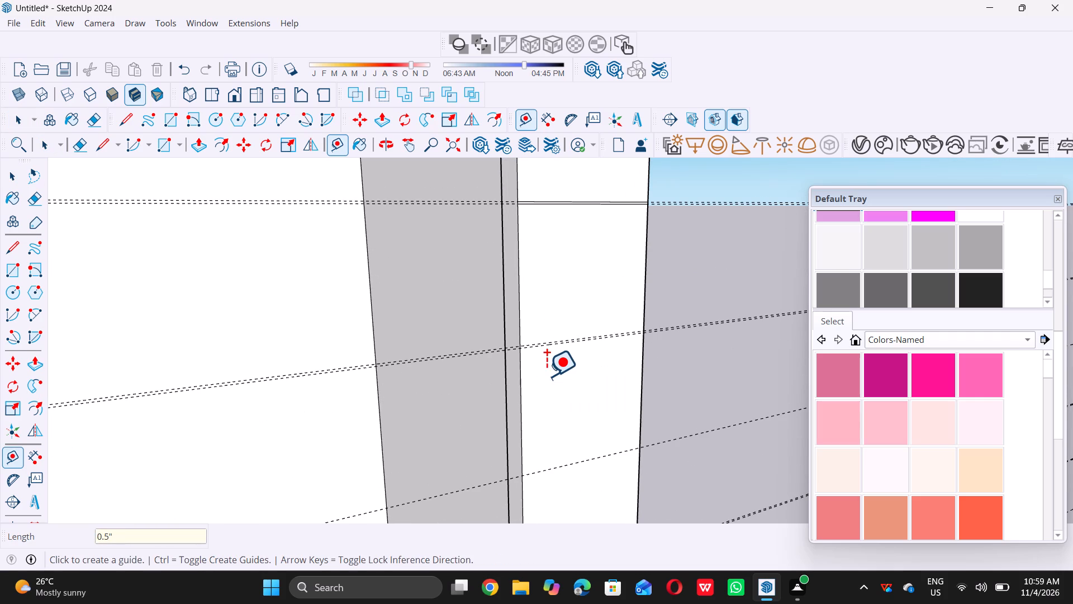
# Draw a 1/2" by 3' rectangle between the fourth guide pair across the tall cabinet's right front stile.
pyautogui.press('space')
pyautogui.press('r')
pyautogui.scroll(5, 540, 348)
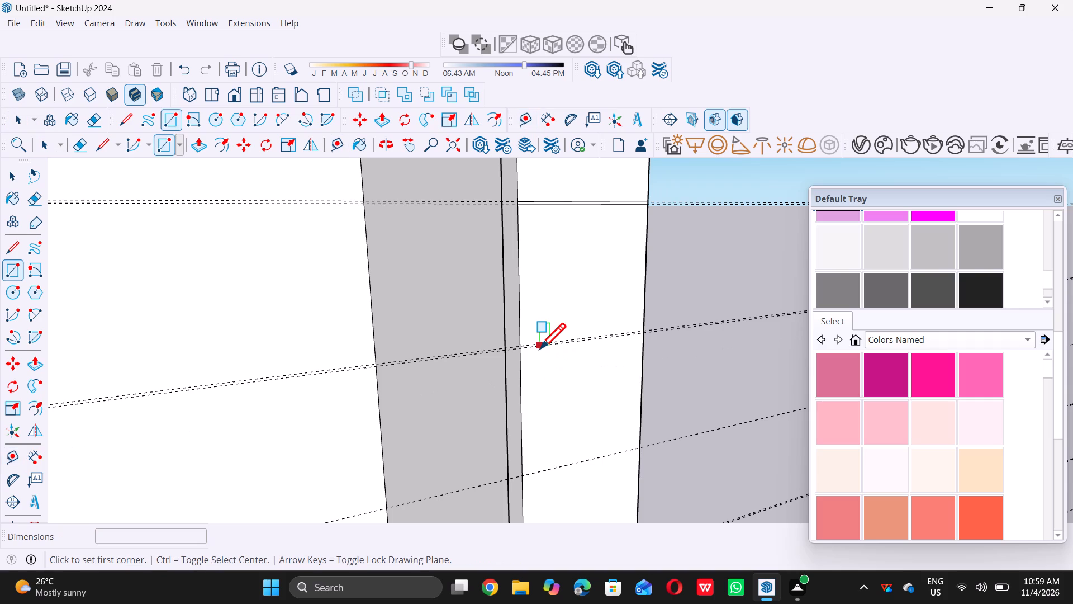
pyautogui.scroll(7, 540, 348)
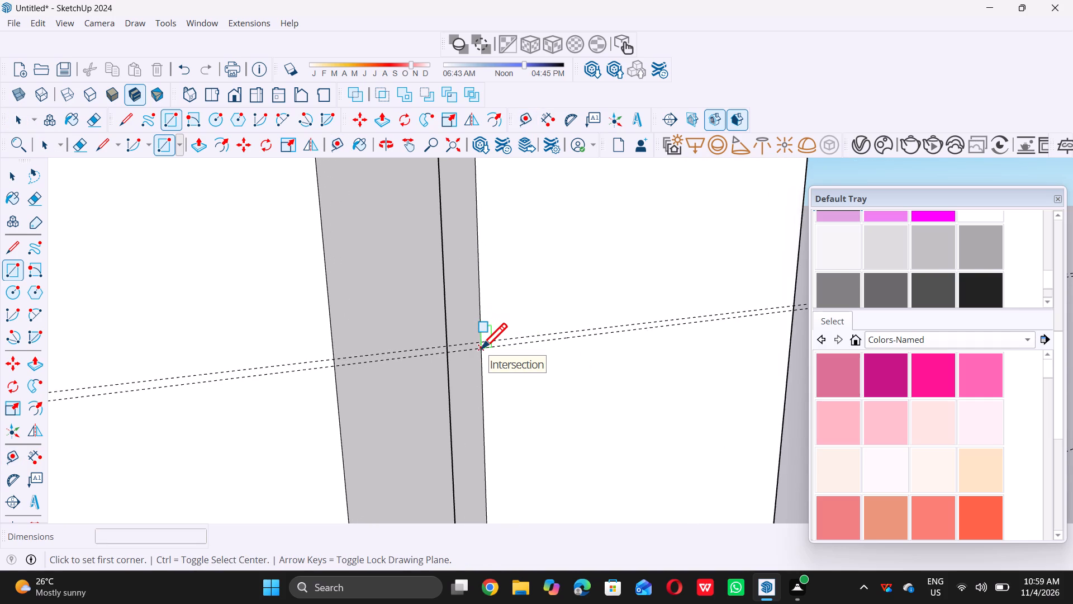
pyautogui.click(481, 348)
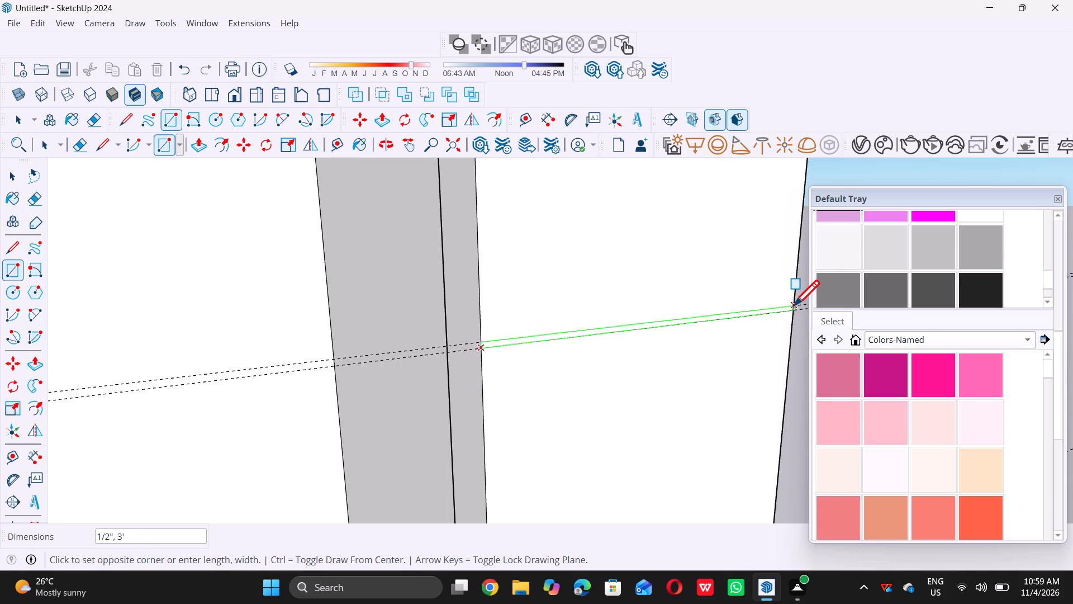
pyautogui.click(794, 305)
# Draw a 1/2" by 1' 9" rectangle between the fourth guide pair across the tall cabinet's left front stile.
pyautogui.scroll(-14, 626, 297)
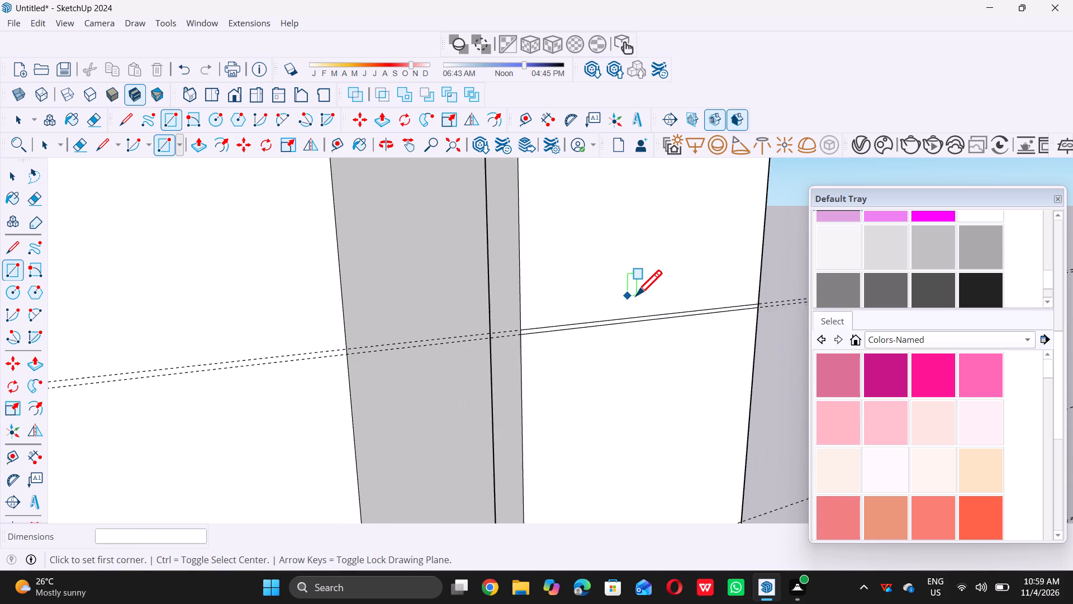
pyautogui.scroll(-20, 636, 295)
pyautogui.scroll(-9, 636, 295)
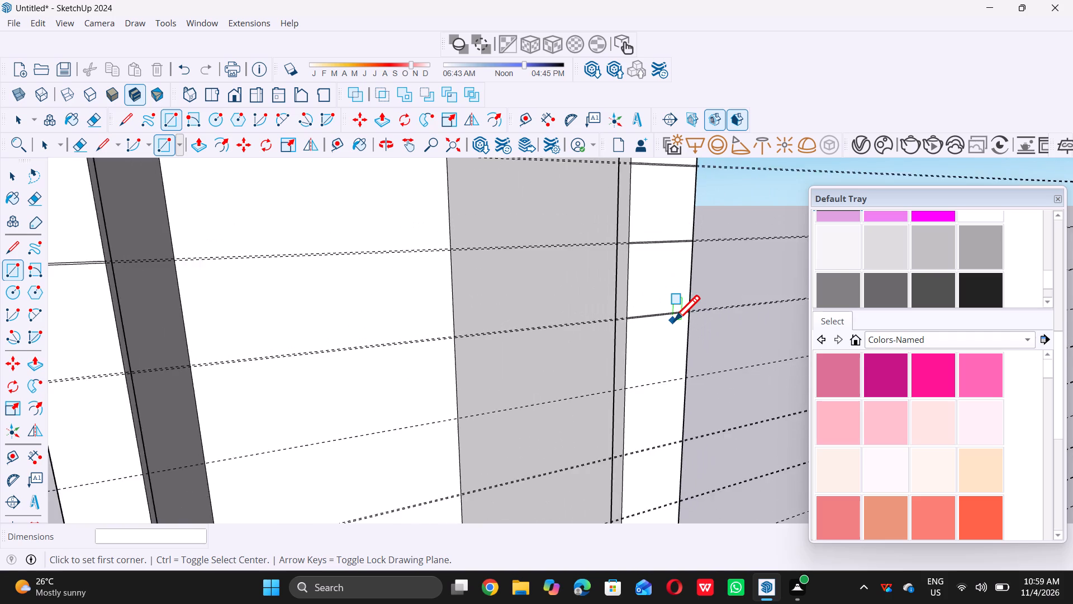
pyautogui.scroll(-4, 674, 320)
pyautogui.scroll(6, 449, 353)
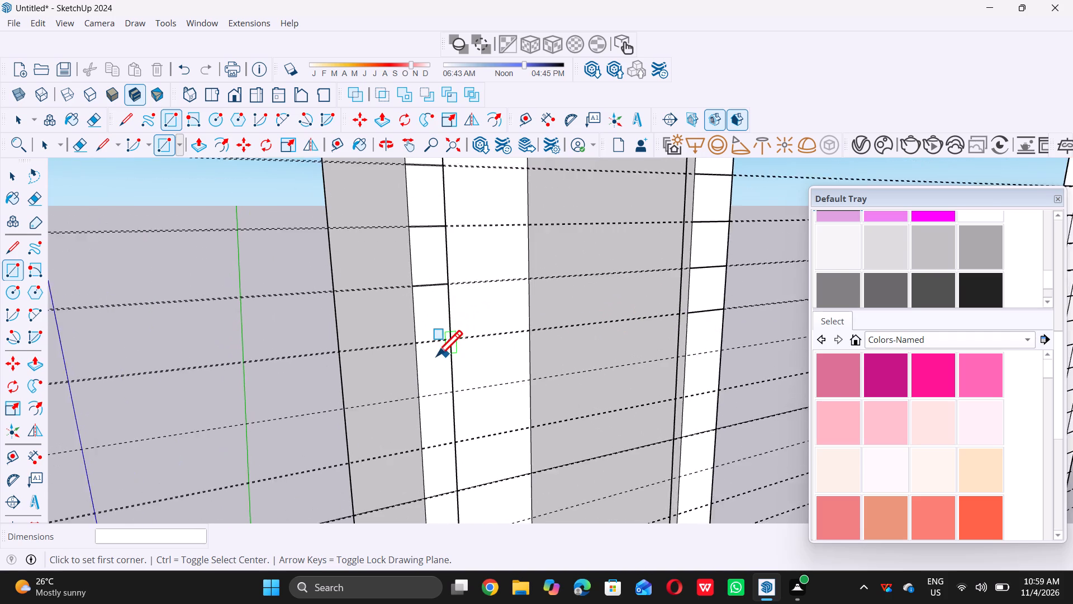
pyautogui.scroll(11, 436, 355)
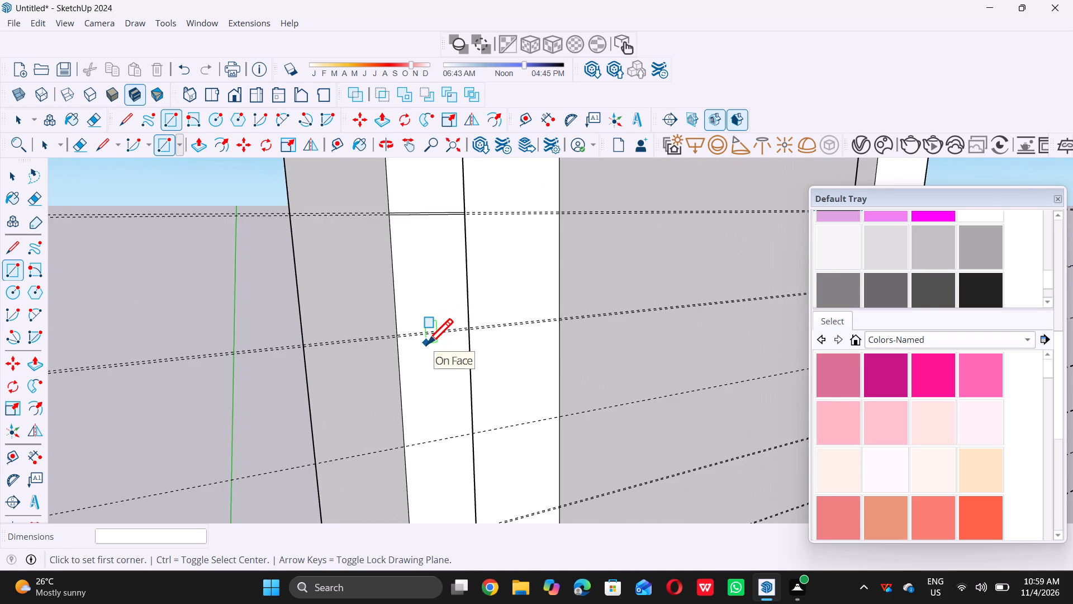
pyautogui.scroll(11, 427, 344)
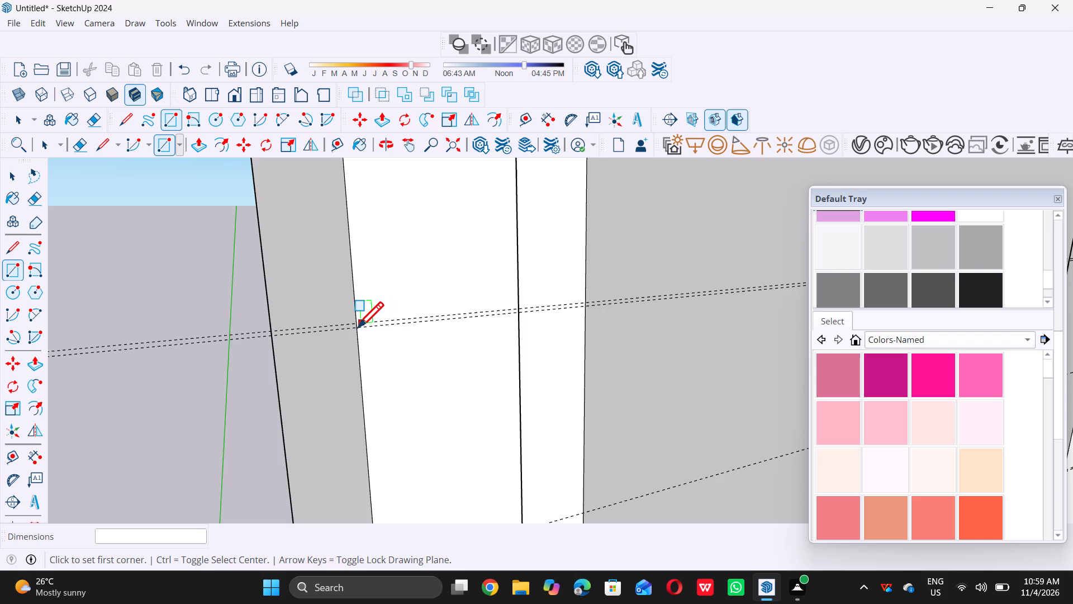
pyautogui.doubleClick(358, 327)
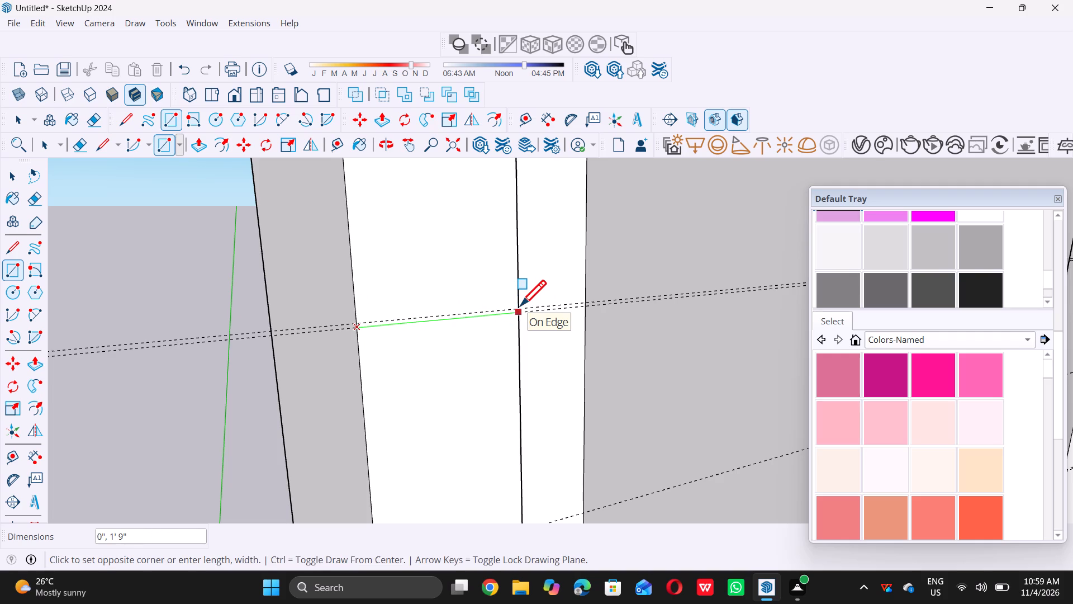
pyautogui.scroll(4, 520, 306)
pyautogui.scroll(-6, 512, 310)
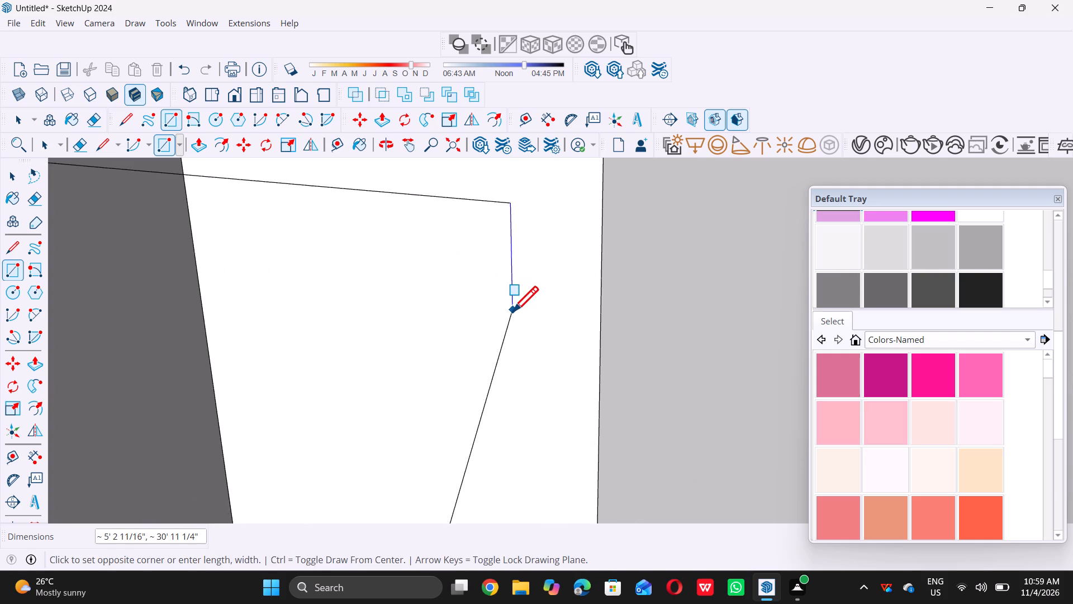
pyautogui.scroll(-2, 512, 312)
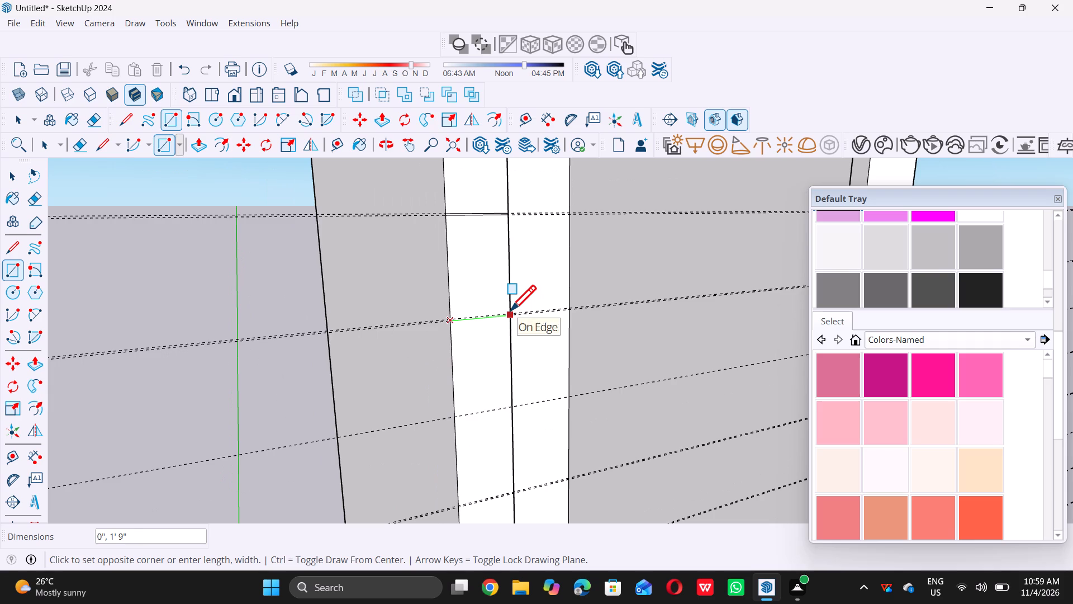
pyautogui.scroll(5, 509, 314)
pyautogui.click(509, 314)
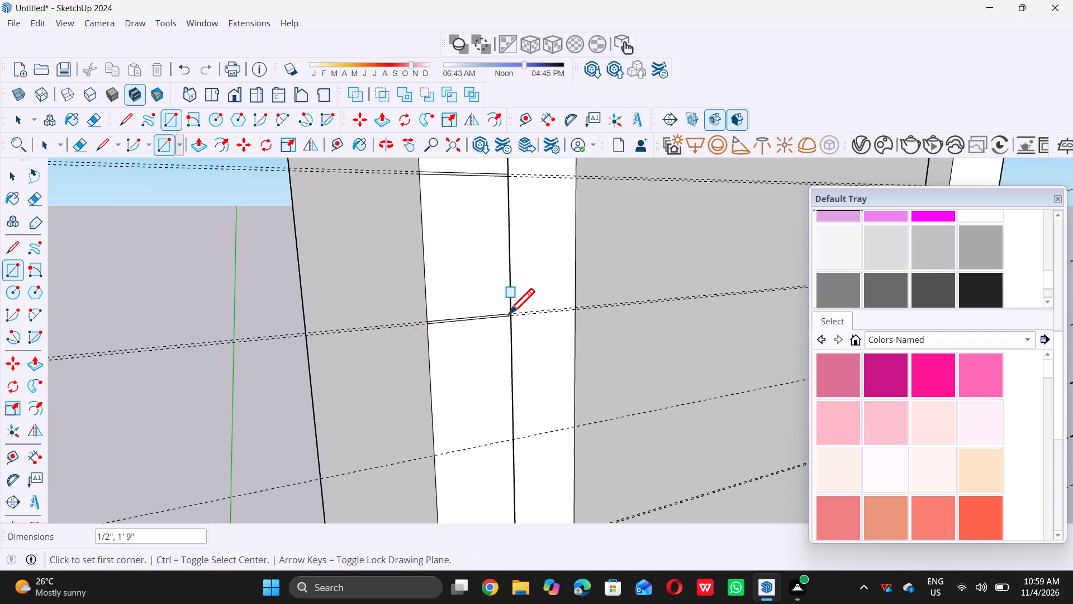
pyautogui.scroll(-14, 378, 347)
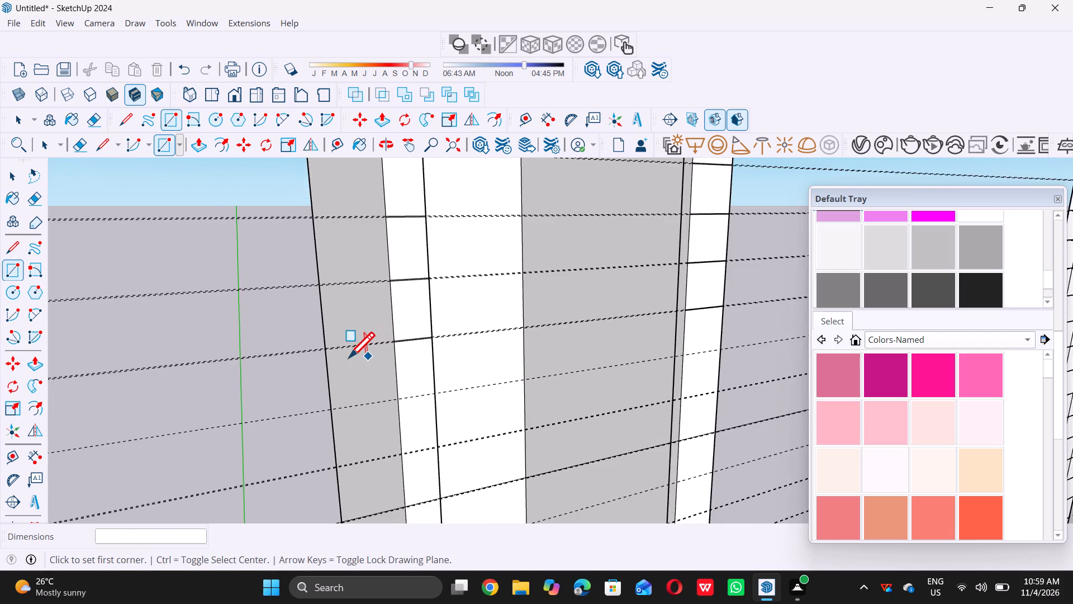
pyautogui.scroll(-6, 359, 350)
pyautogui.press('space')
pyautogui.scroll(-5, 402, 325)
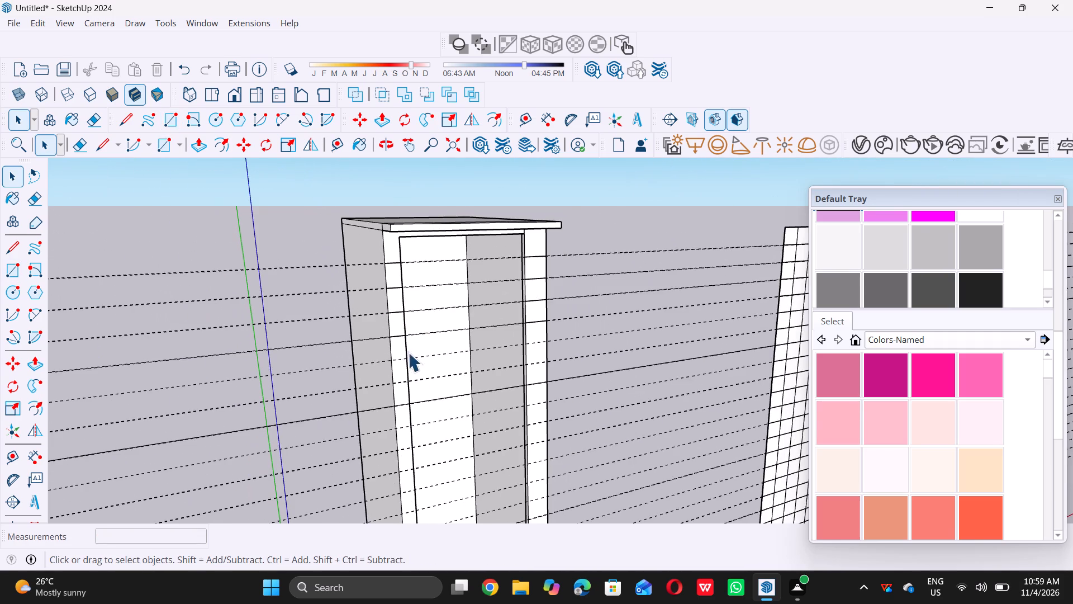
# Place a parallel guide 0.5" below the fifth horizontal guide line on the tall cabinet's front, using Tape Measure.
pyautogui.scroll(7, 410, 372)
pyautogui.scroll(7, 377, 409)
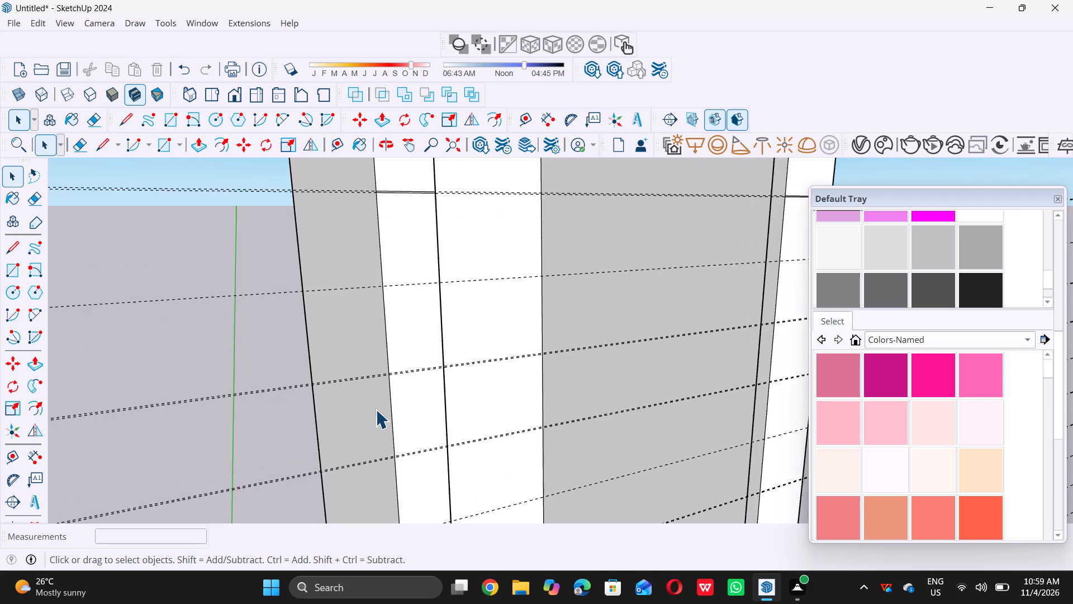
pyautogui.scroll(5, 399, 390)
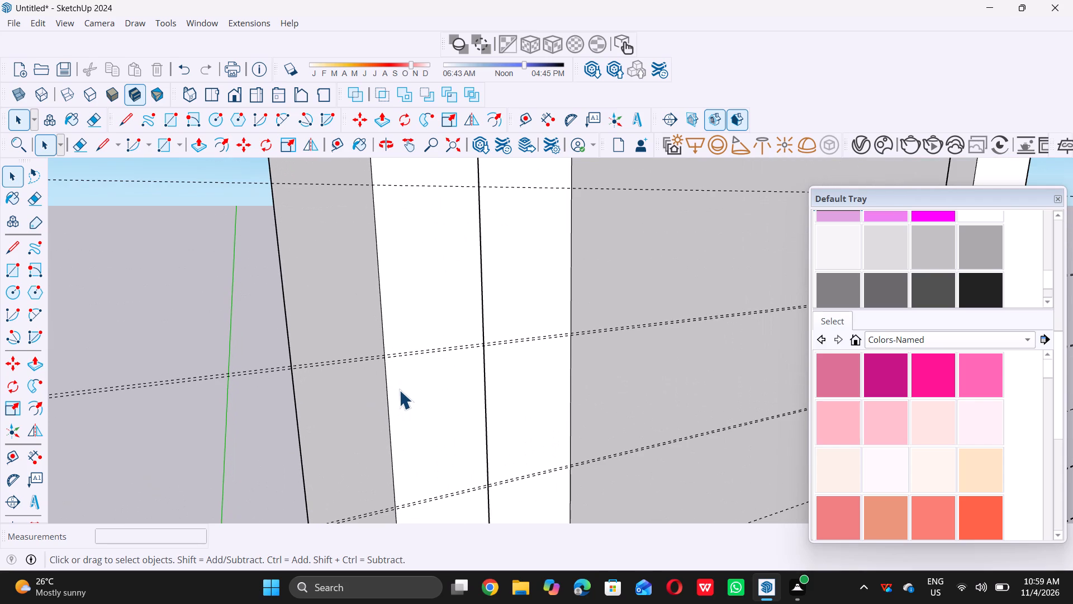
pyautogui.scroll(-8, 399, 390)
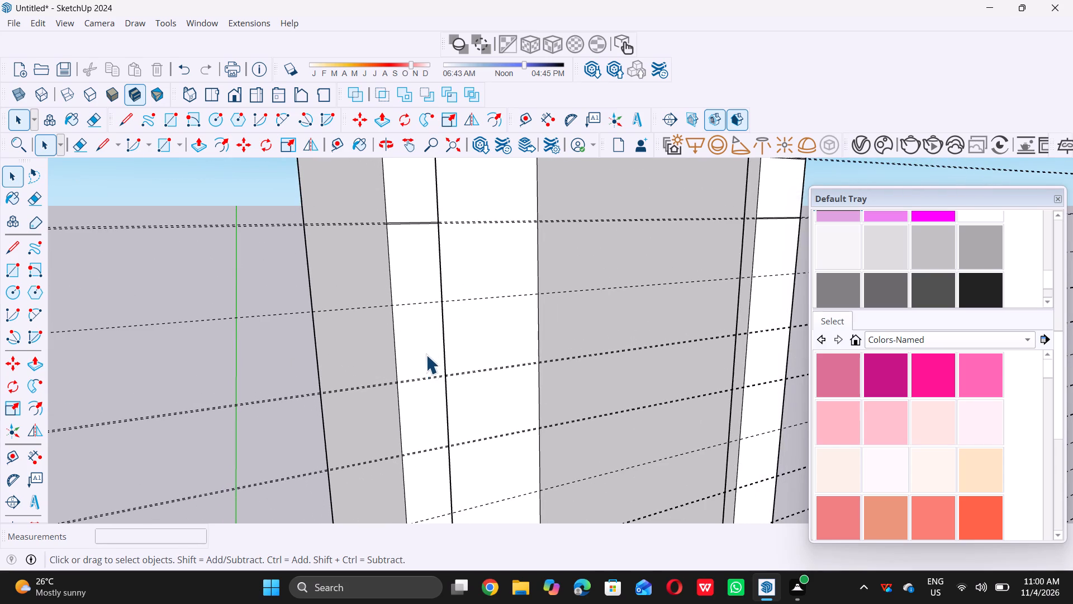
pyautogui.scroll(6, 422, 341)
pyautogui.press('t')
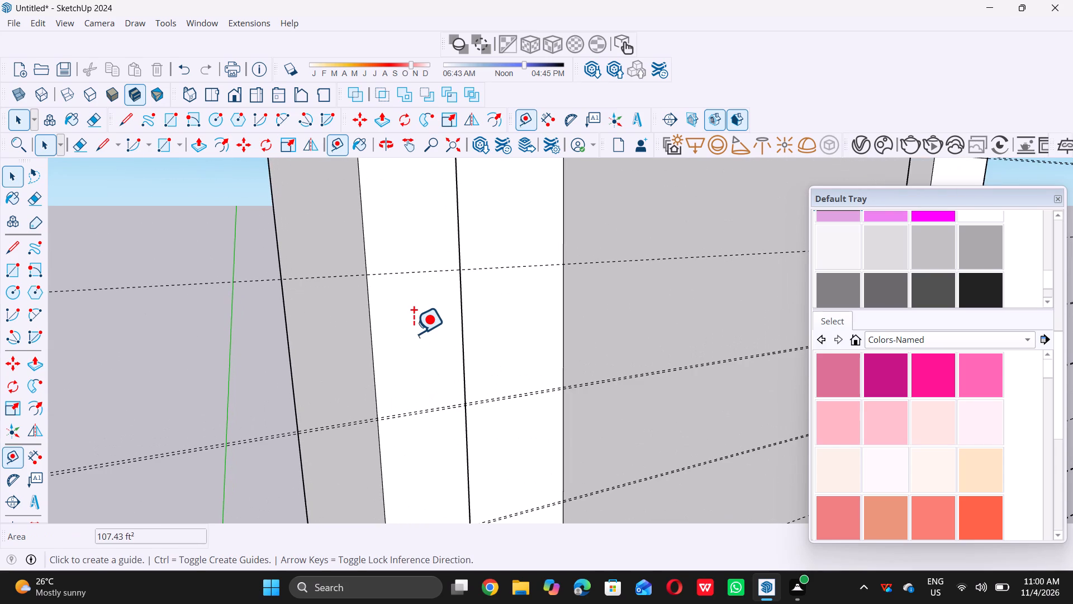
pyautogui.click(412, 274)
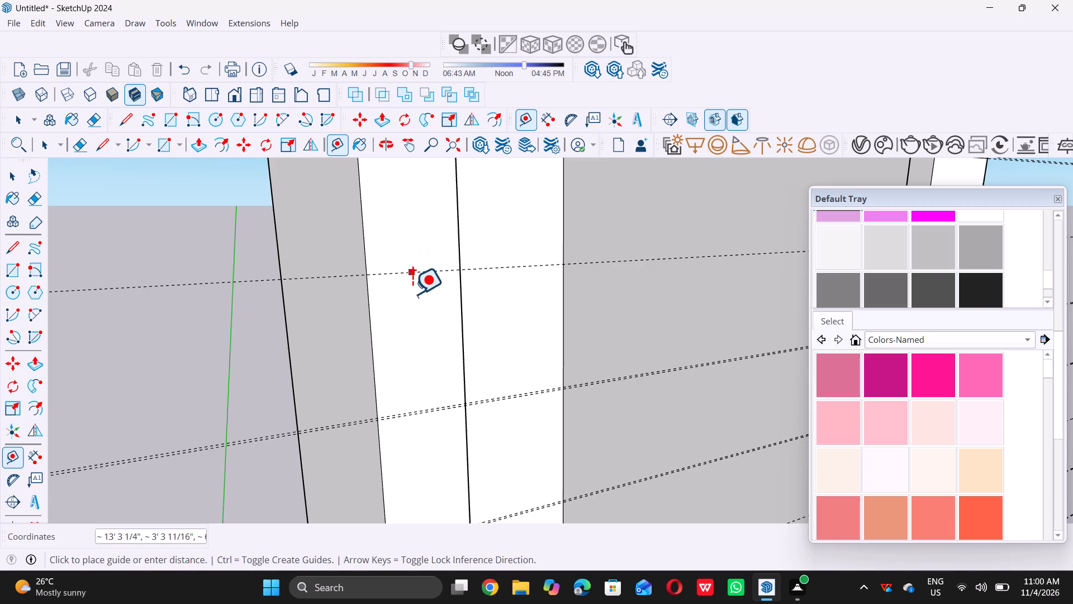
pyautogui.write('0.5')
pyautogui.hotkey('shift', '"')
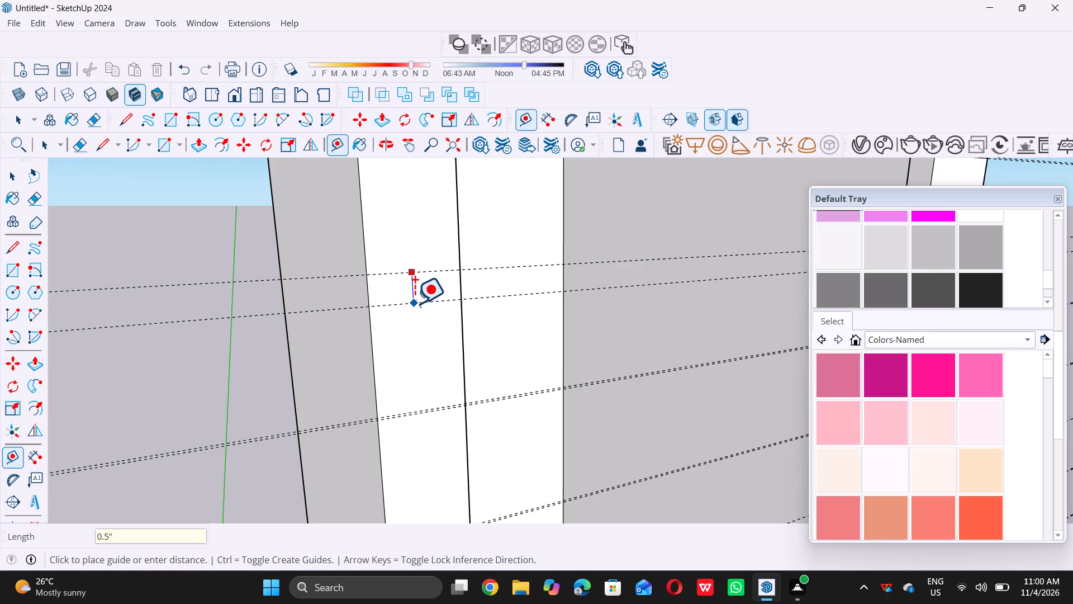
pyautogui.press('Return')
pyautogui.press('space')
# Draw a 1/2" by 1' 9" rectangle between the fifth guide pair across the tall cabinet's left front stile.
pyautogui.press('r')
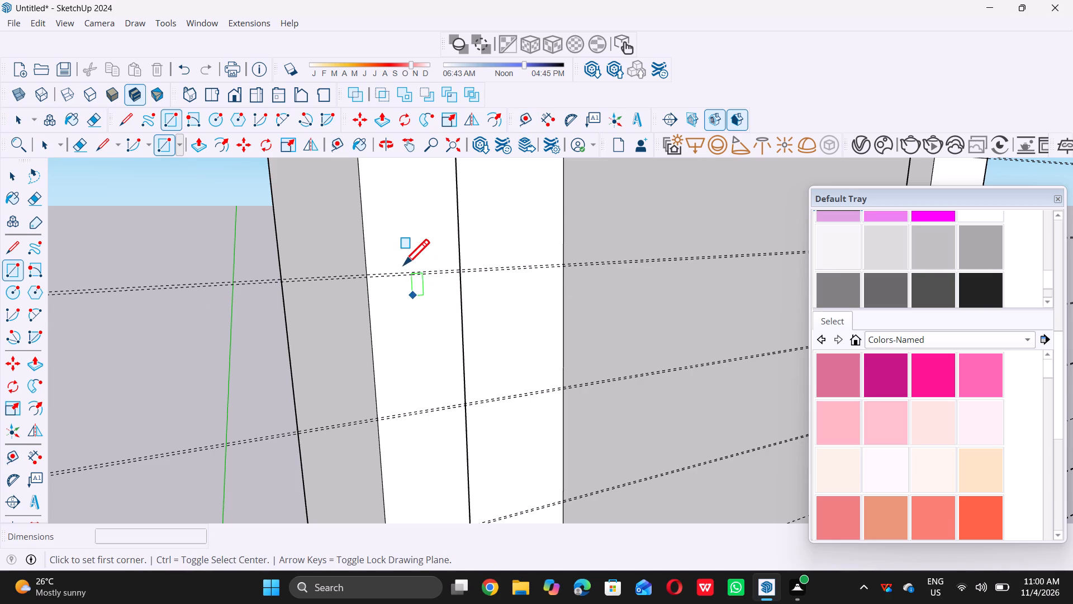
pyautogui.scroll(5, 403, 265)
pyautogui.scroll(11, 360, 287)
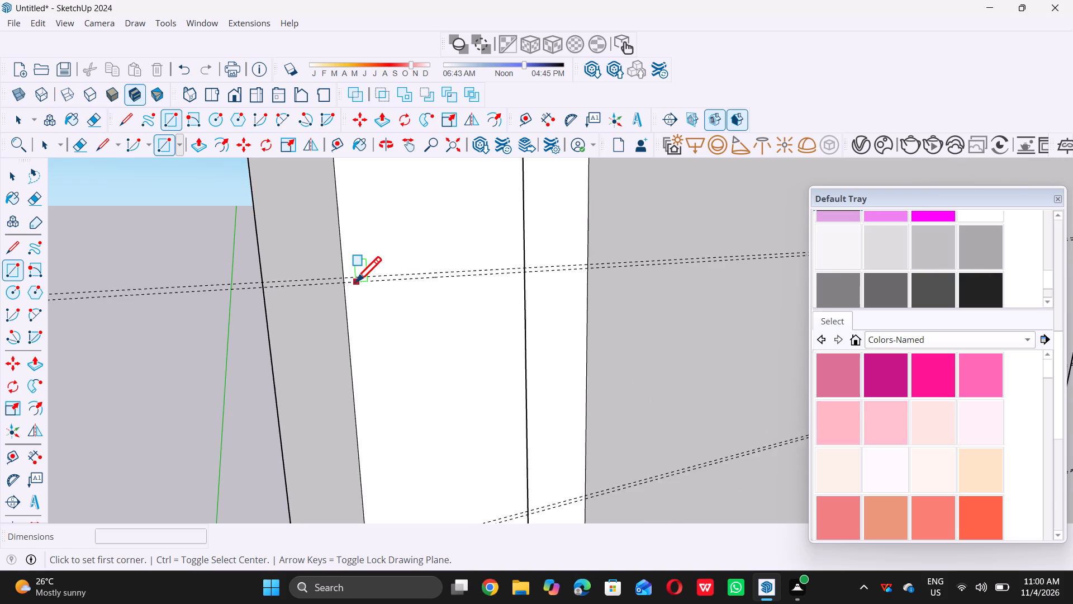
pyautogui.doubleClick(341, 286)
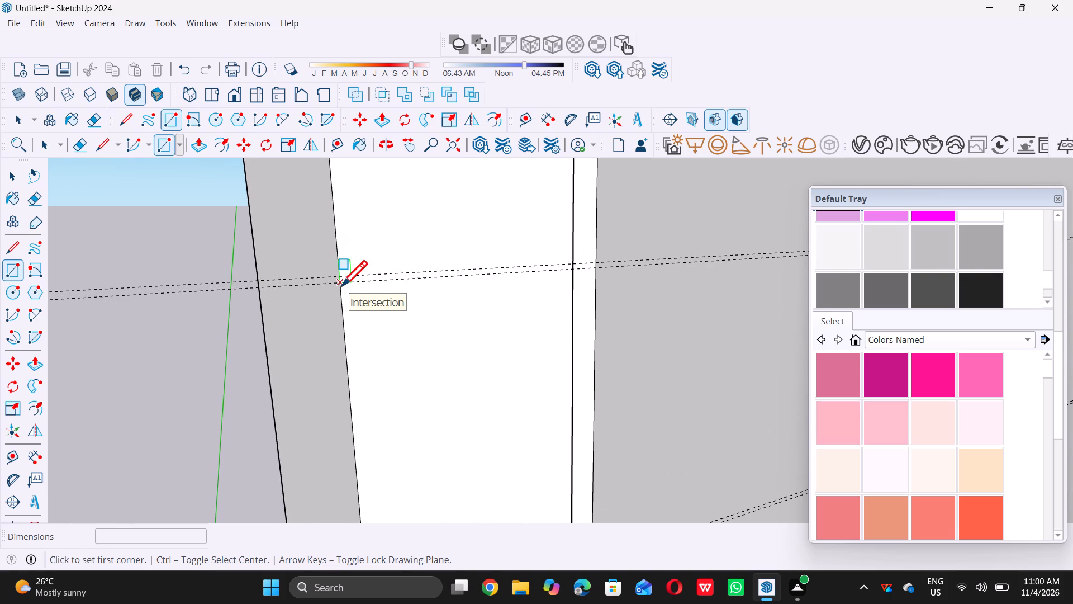
pyautogui.doubleClick(571, 264)
# Draw a 1/2" by 1' 9" rectangle between the sixth guide pair across the tall cabinet's left front stile.
pyautogui.scroll(-14, 462, 275)
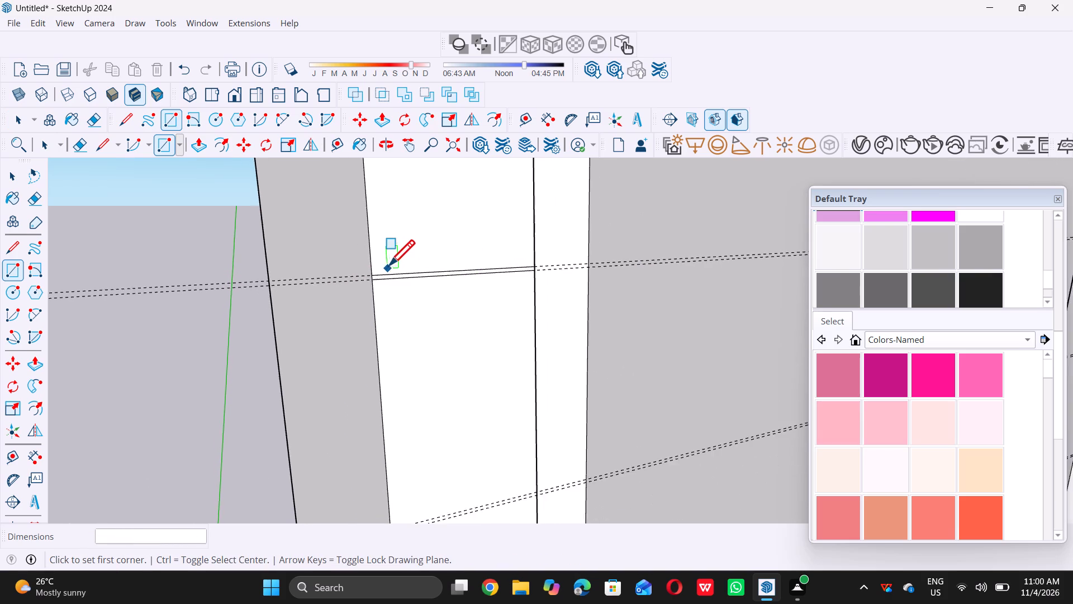
pyautogui.scroll(-18, 391, 262)
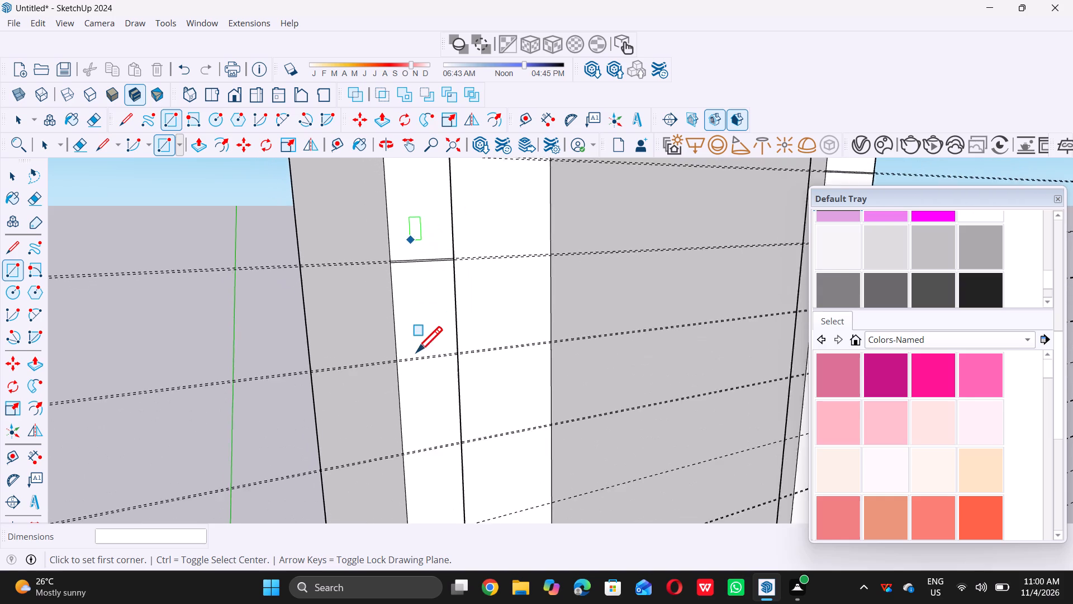
pyautogui.scroll(9, 416, 355)
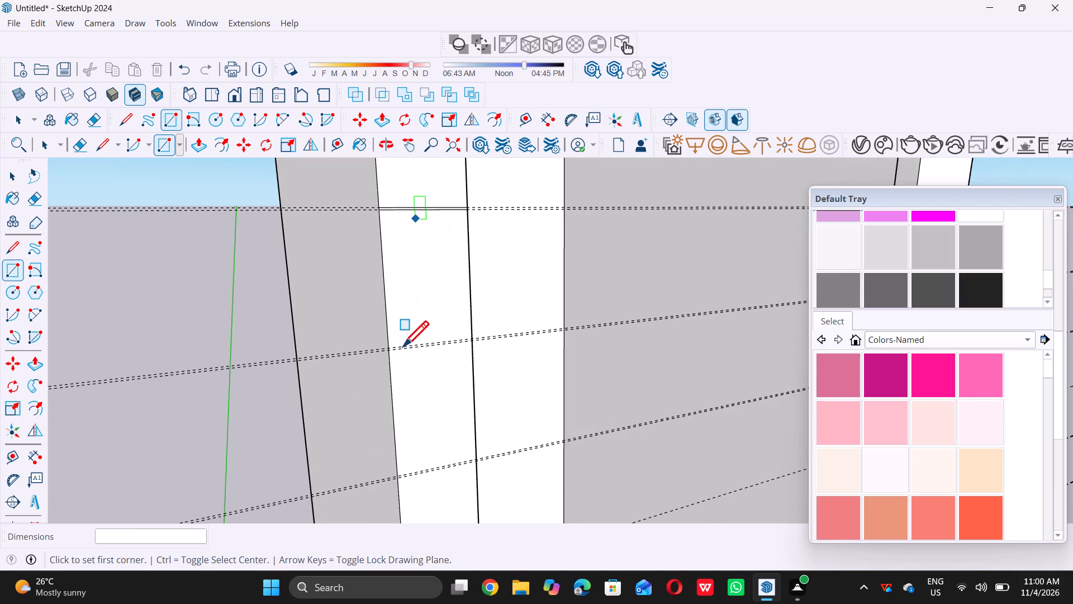
pyautogui.scroll(15, 403, 346)
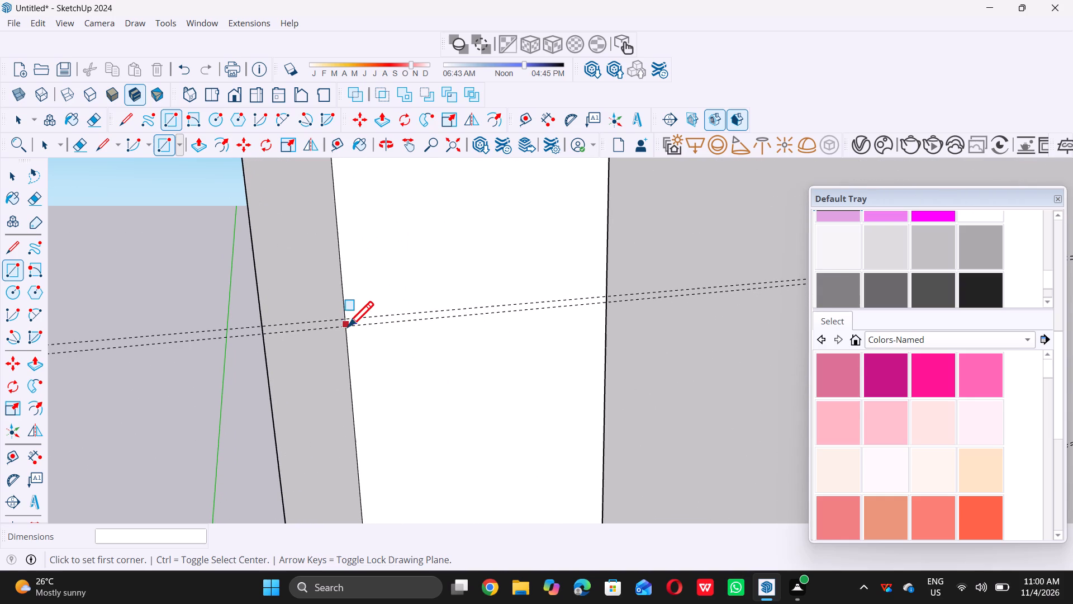
pyautogui.click(347, 327)
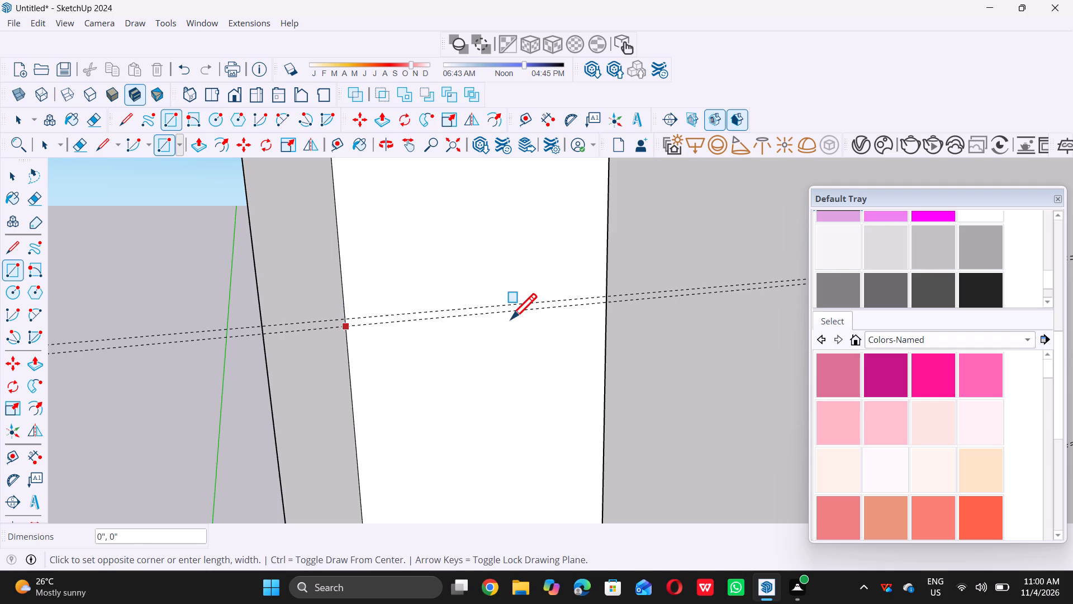
pyautogui.doubleClick(607, 296)
# Draw a 1/2" by 1' 9" rectangle between the seventh guide pair across the tall cabinet's left front stile.
pyautogui.scroll(-17, 429, 291)
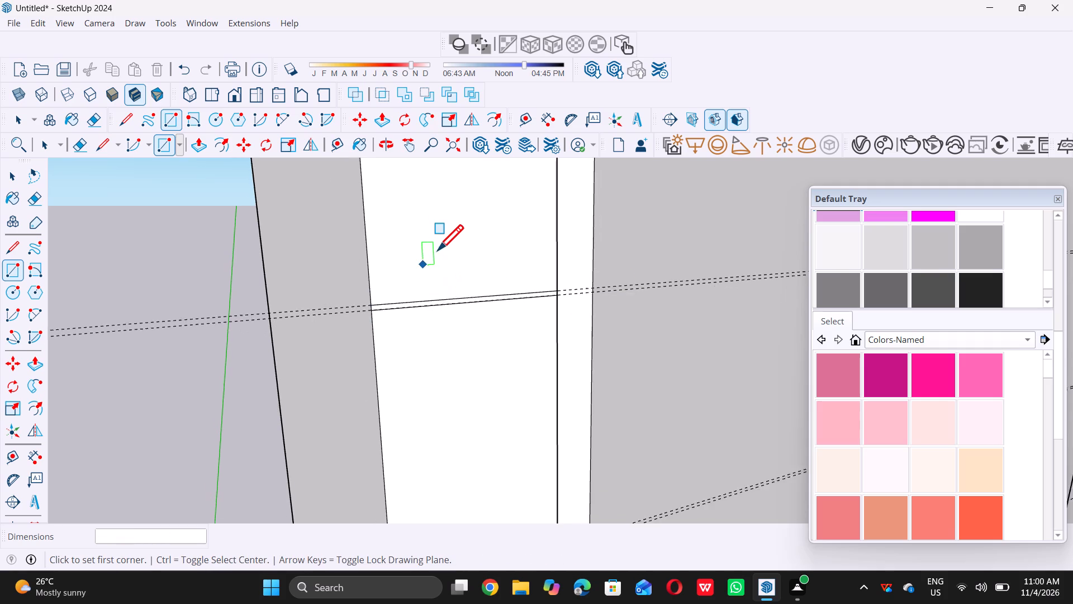
pyautogui.scroll(-19, 438, 250)
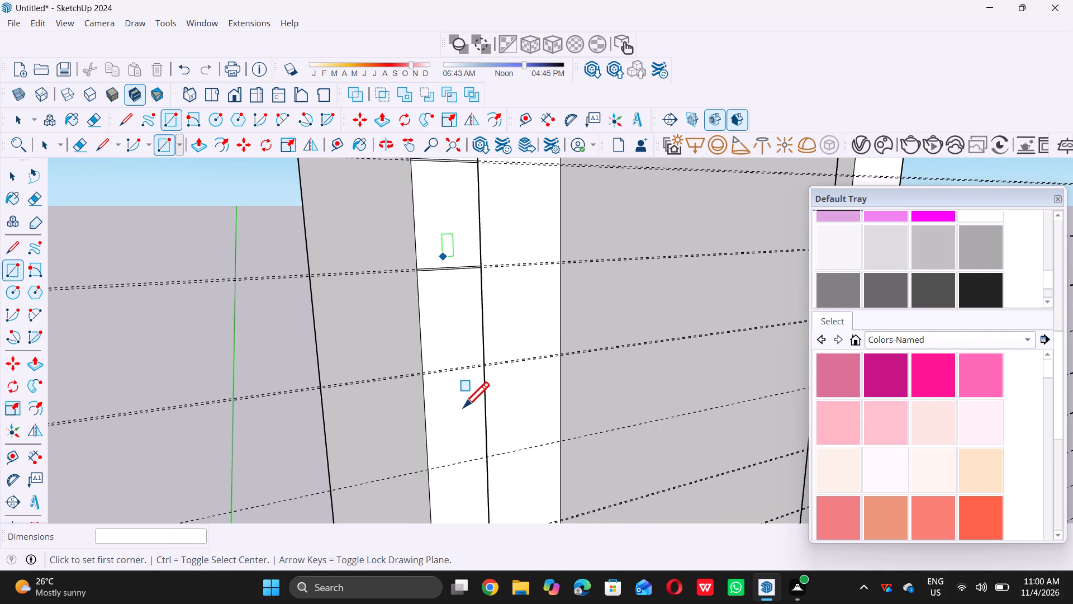
pyautogui.scroll(14, 464, 408)
pyautogui.scroll(6, 421, 349)
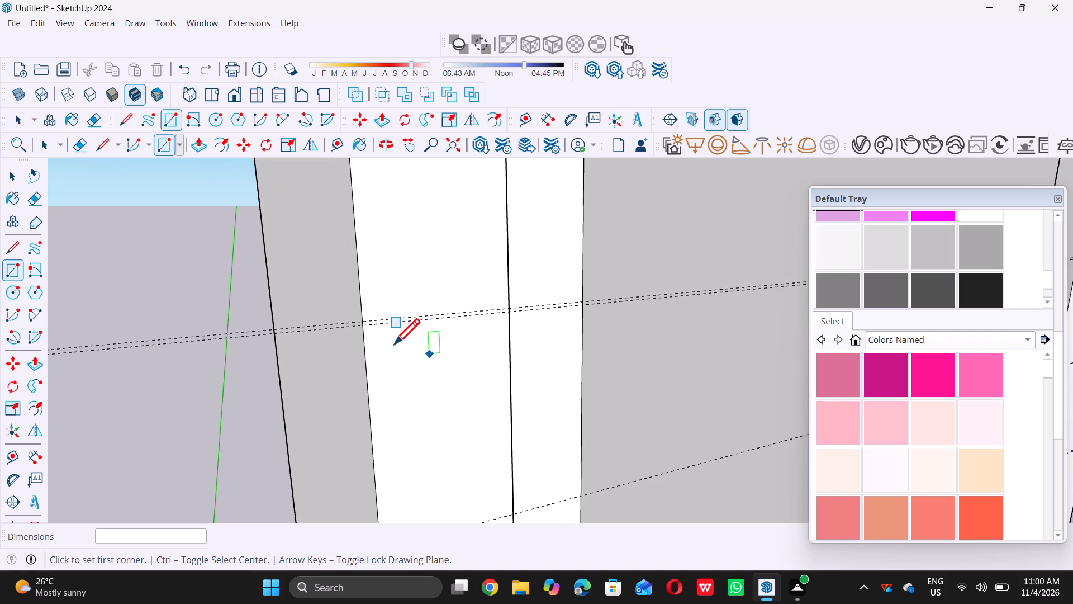
pyautogui.scroll(6, 369, 334)
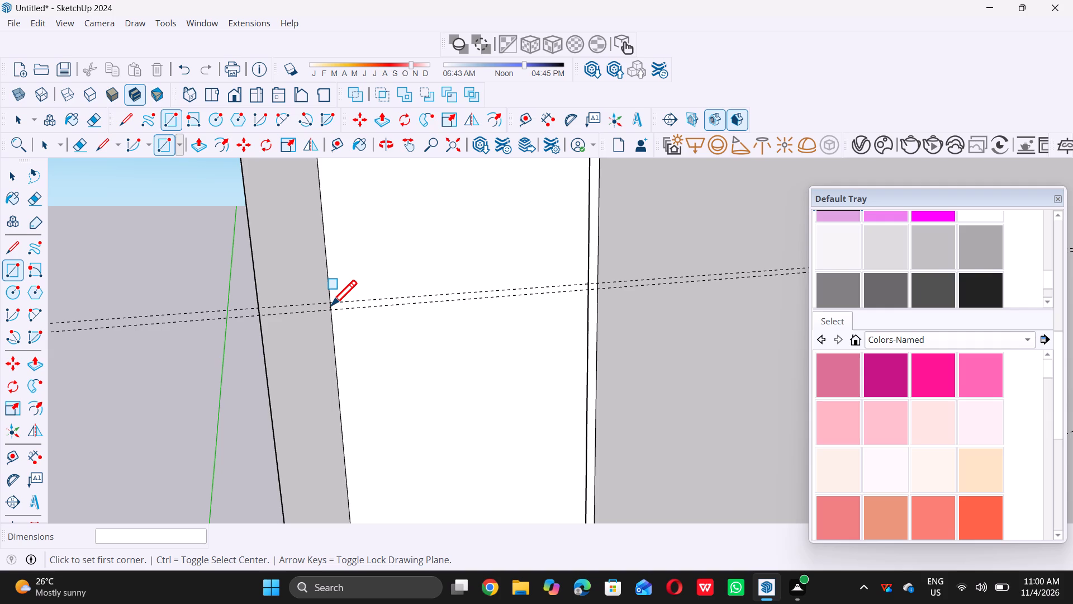
pyautogui.doubleClick(331, 312)
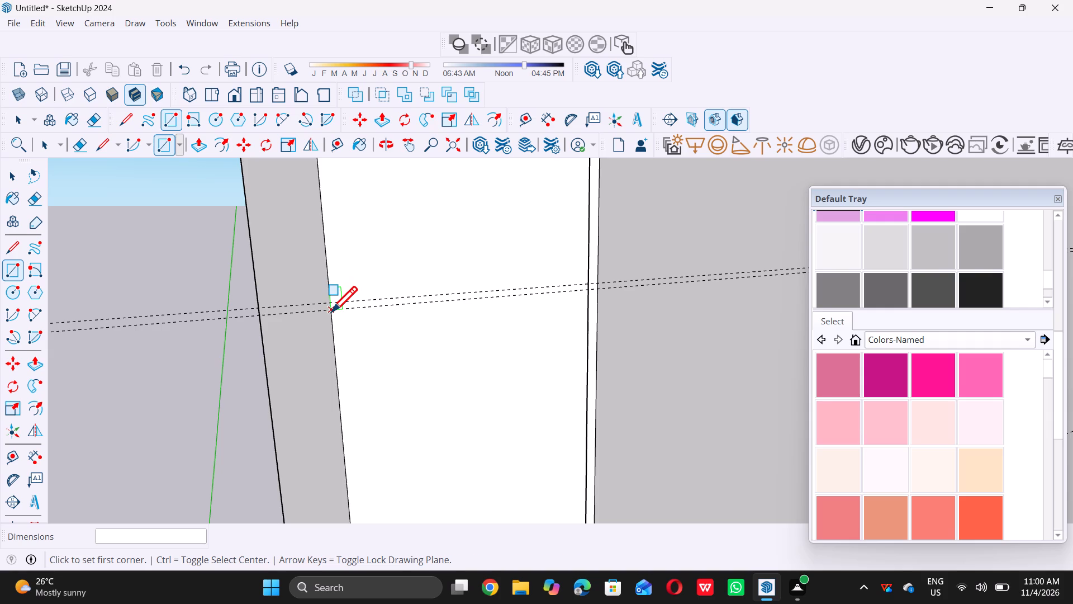
pyautogui.doubleClick(587, 282)
# Draw a 1/2" by 3' rectangle between the fifth guide pair across the tall cabinet's right front stile.
pyautogui.scroll(-4, 473, 296)
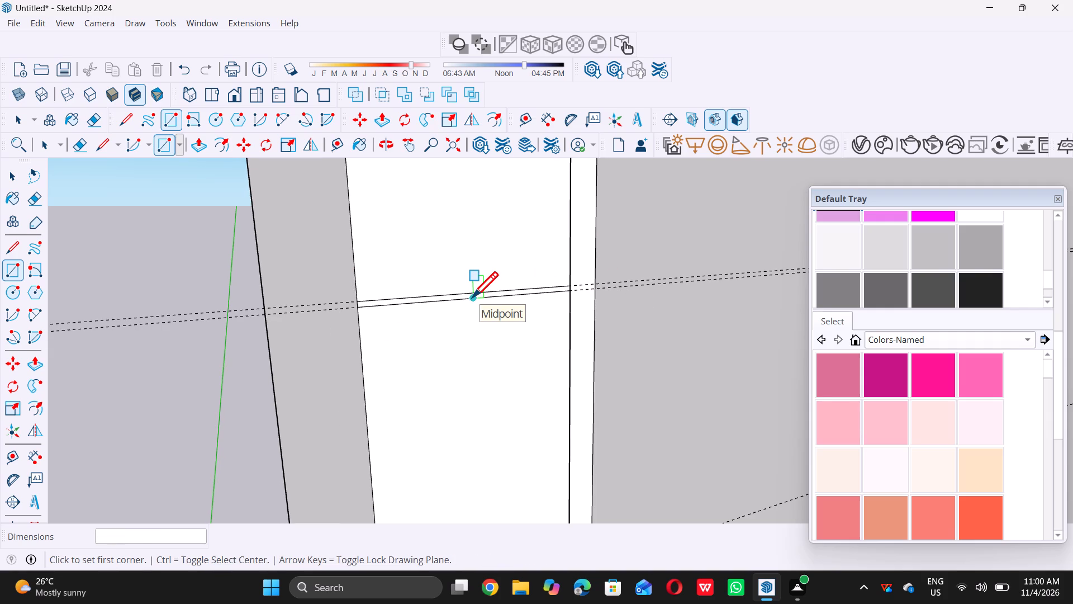
pyautogui.scroll(-18, 467, 293)
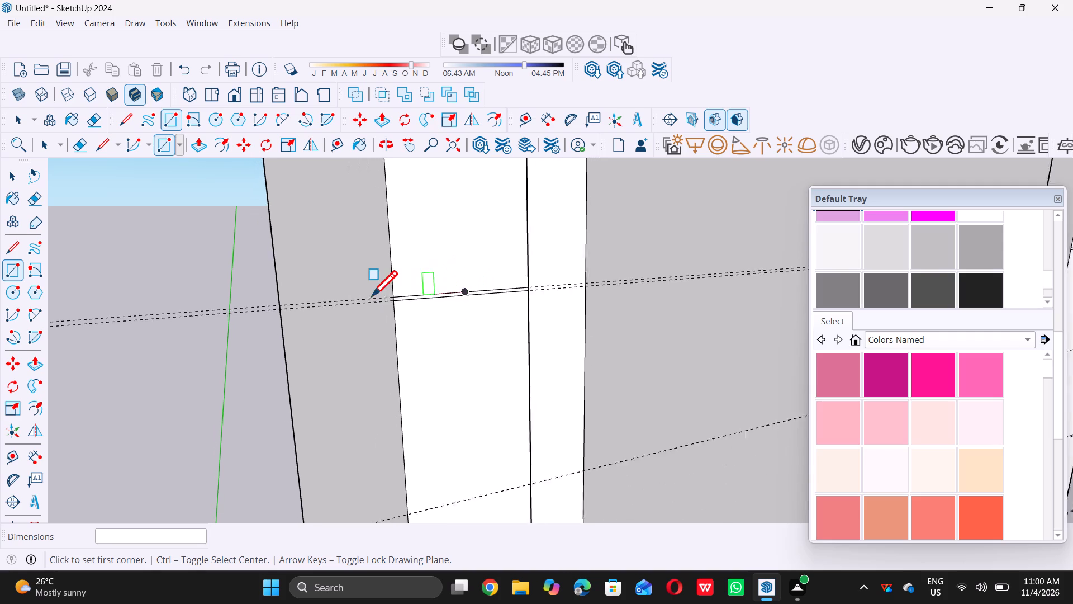
pyautogui.scroll(-20, 372, 296)
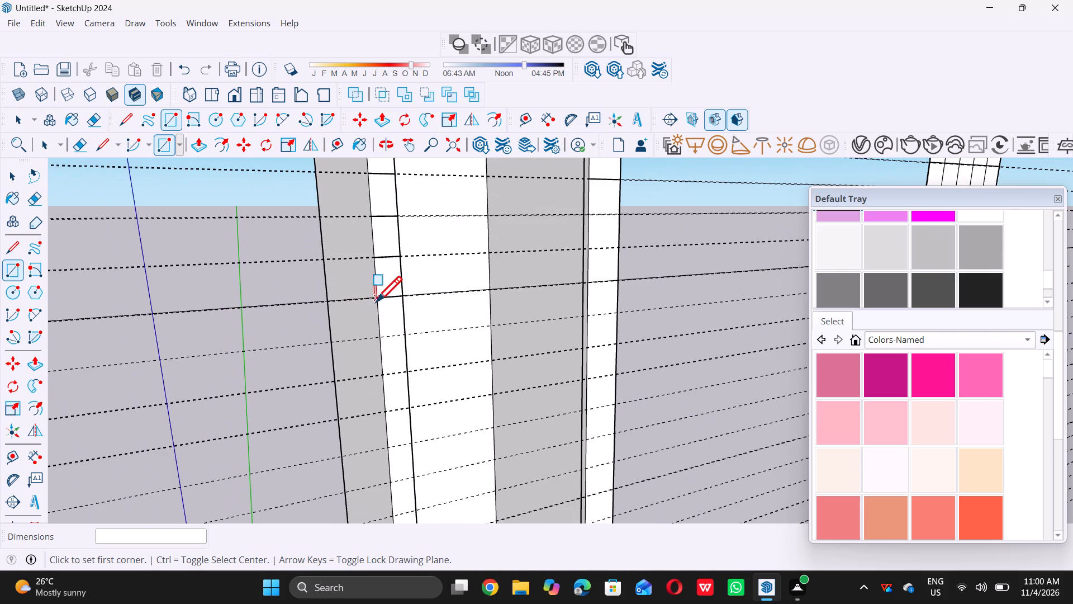
pyautogui.scroll(-2, 557, 315)
pyautogui.scroll(6, 596, 228)
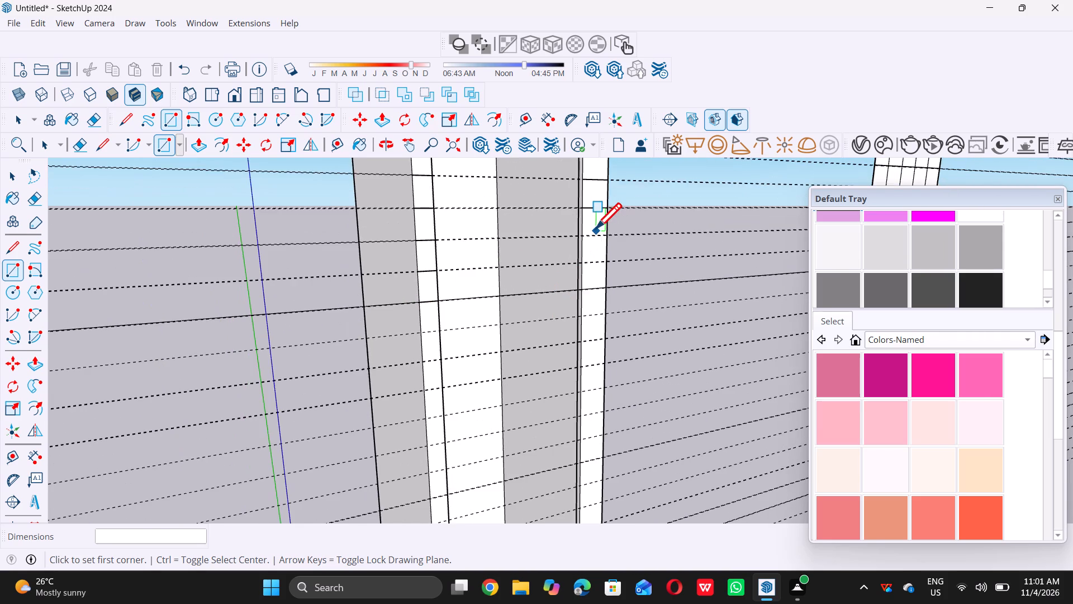
pyautogui.scroll(16, 596, 228)
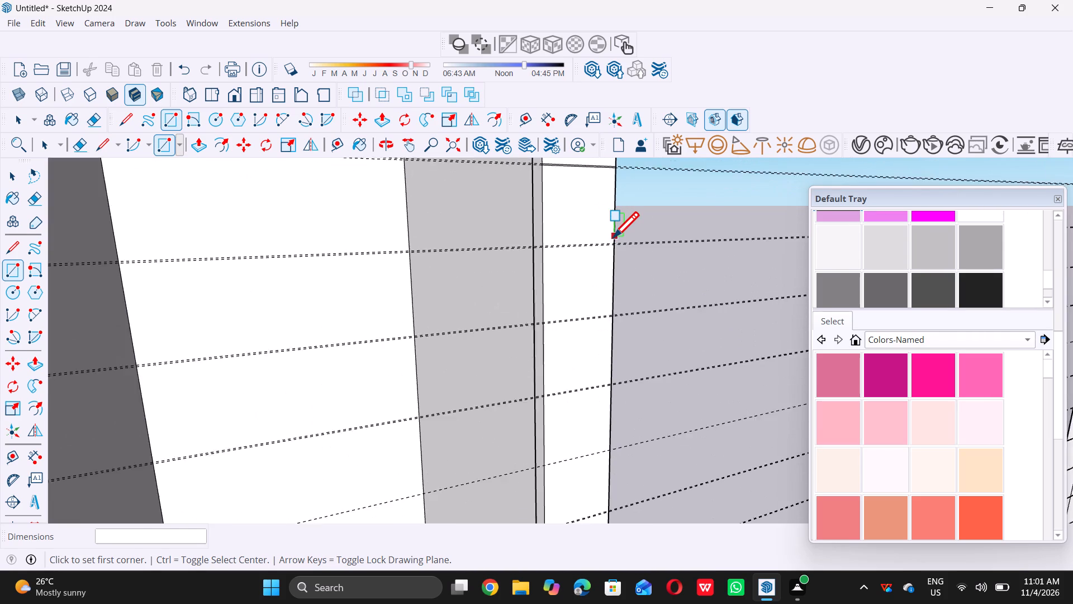
pyautogui.scroll(4, 613, 237)
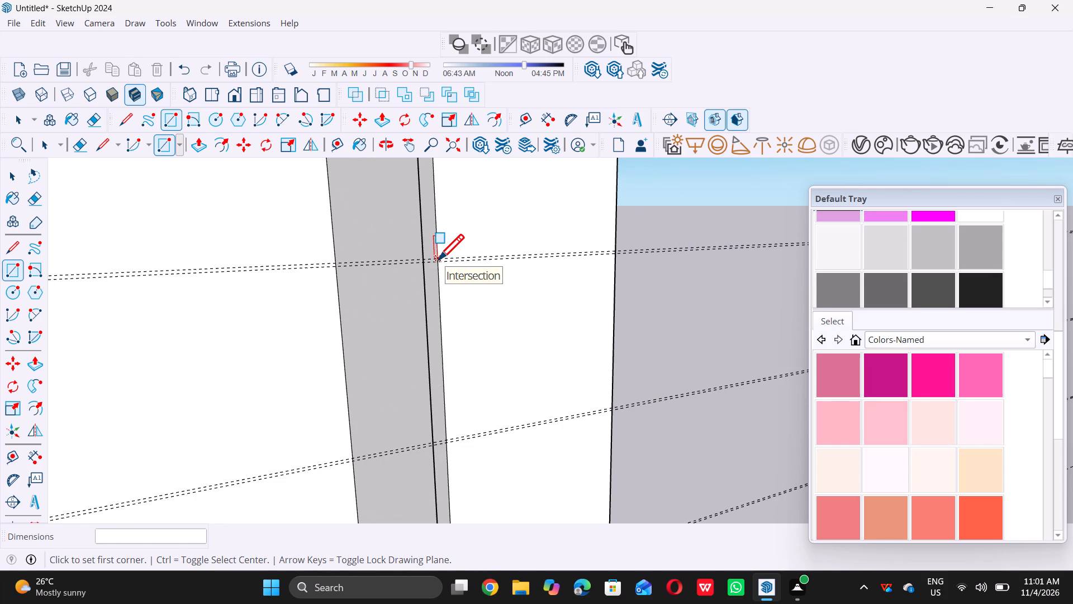
pyautogui.doubleClick(438, 259)
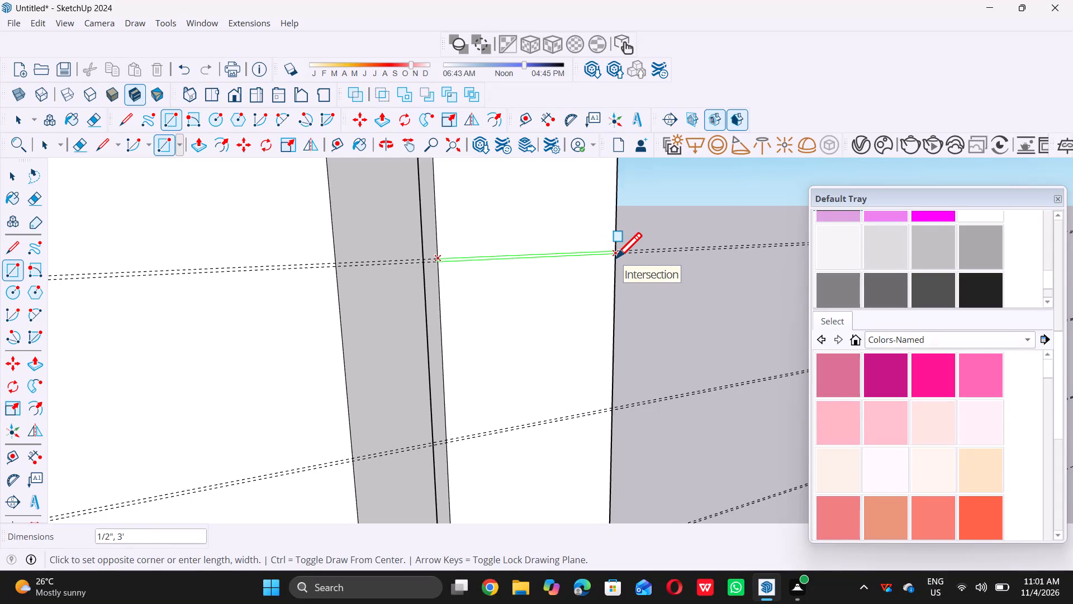
pyautogui.doubleClick(616, 258)
# Draw a 1/2" by 3' rectangle between the sixth guide pair across the tall cabinet's right front stile.
pyautogui.scroll(-11, 501, 243)
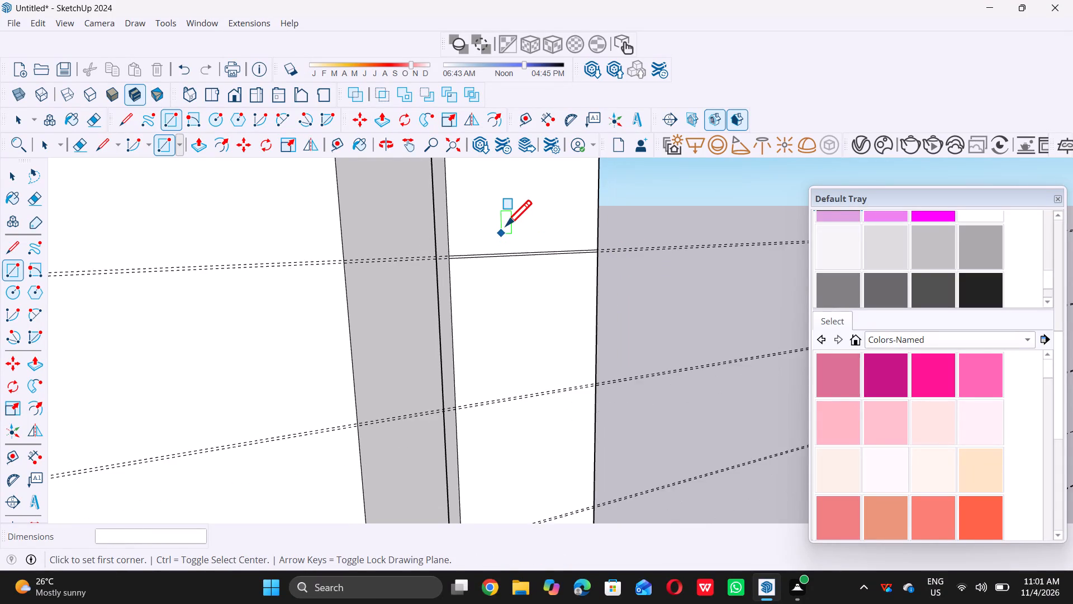
pyautogui.scroll(-1, 506, 225)
pyautogui.scroll(7, 512, 428)
pyautogui.scroll(7, 503, 335)
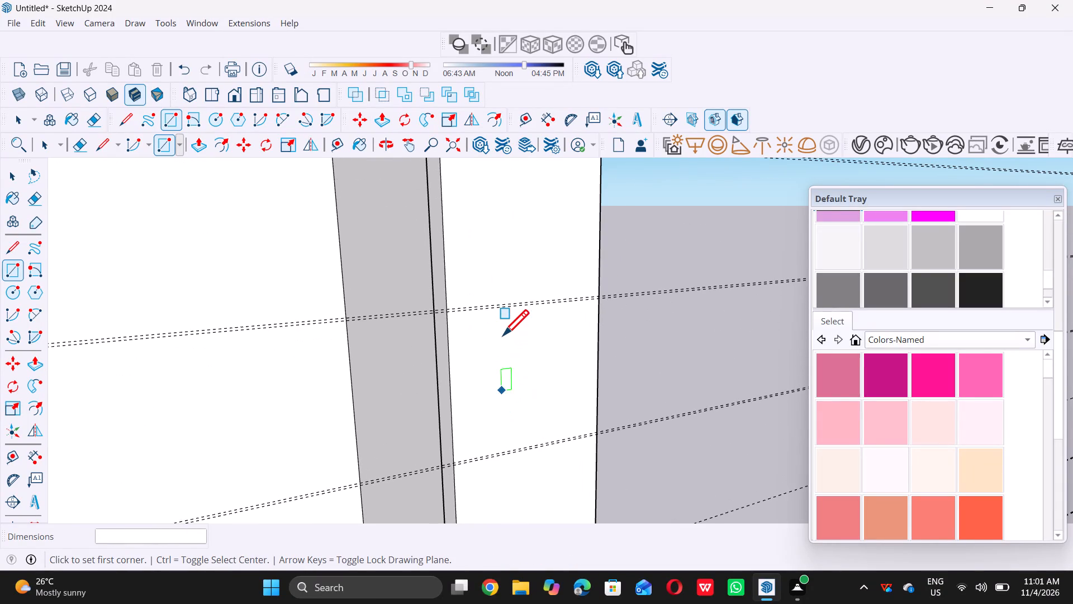
pyautogui.scroll(1, 444, 299)
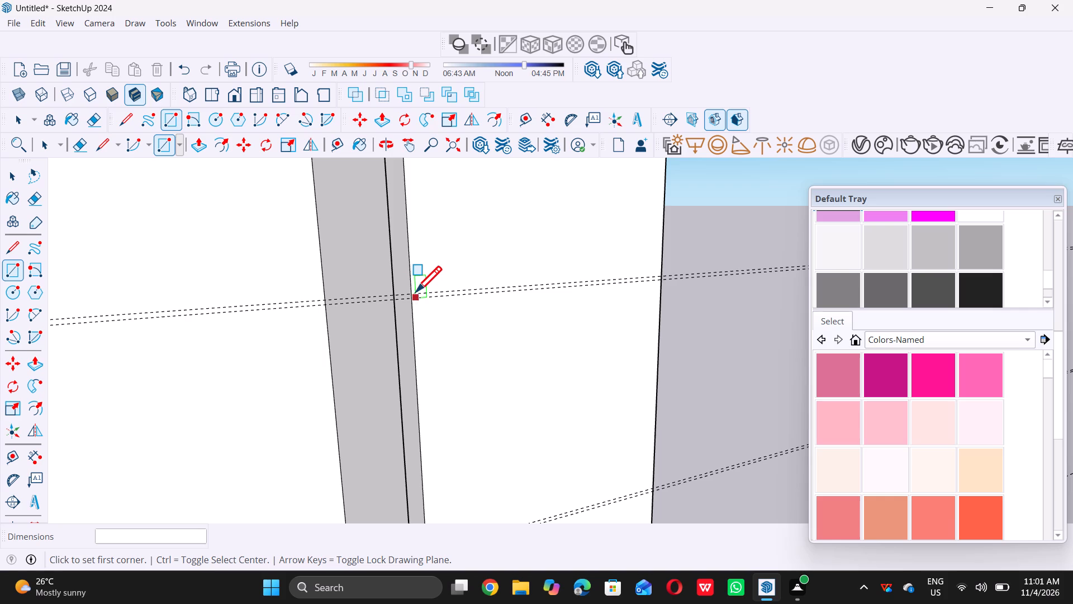
pyautogui.scroll(7, 433, 298)
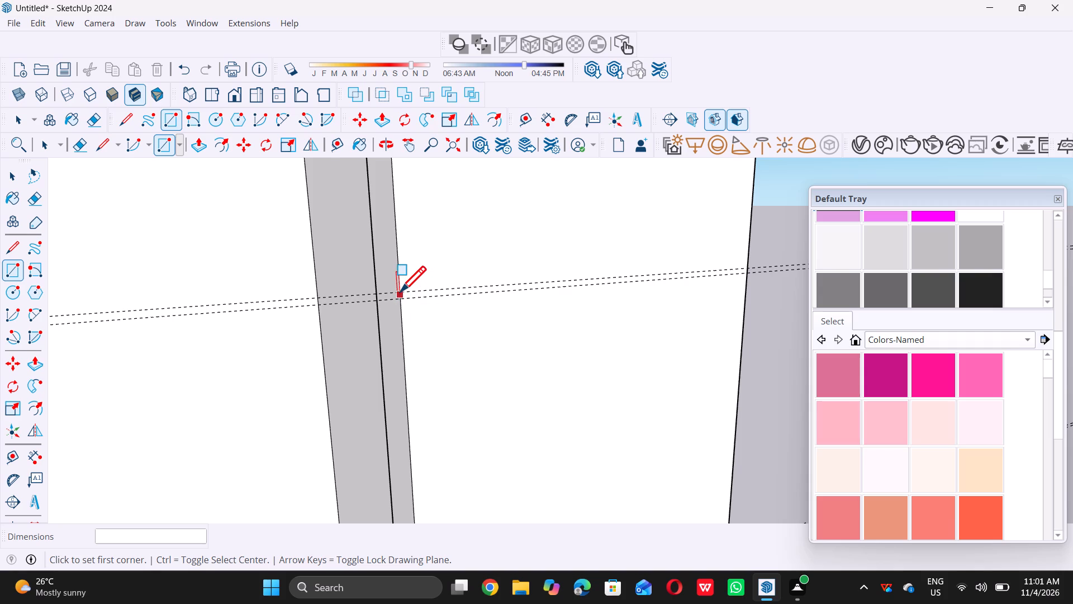
pyautogui.scroll(4, 406, 288)
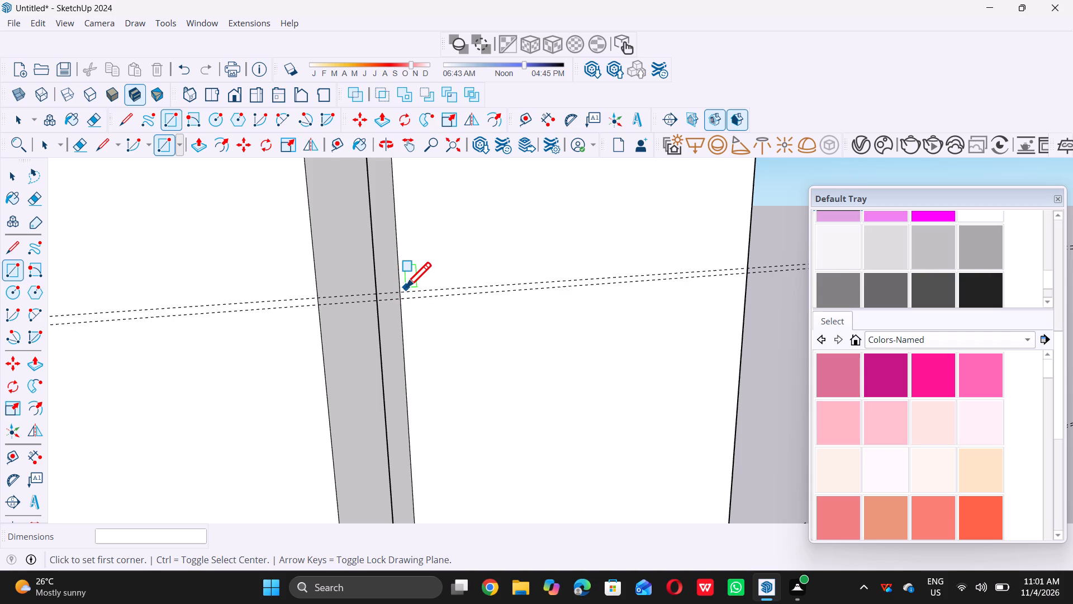
pyautogui.scroll(3, 405, 287)
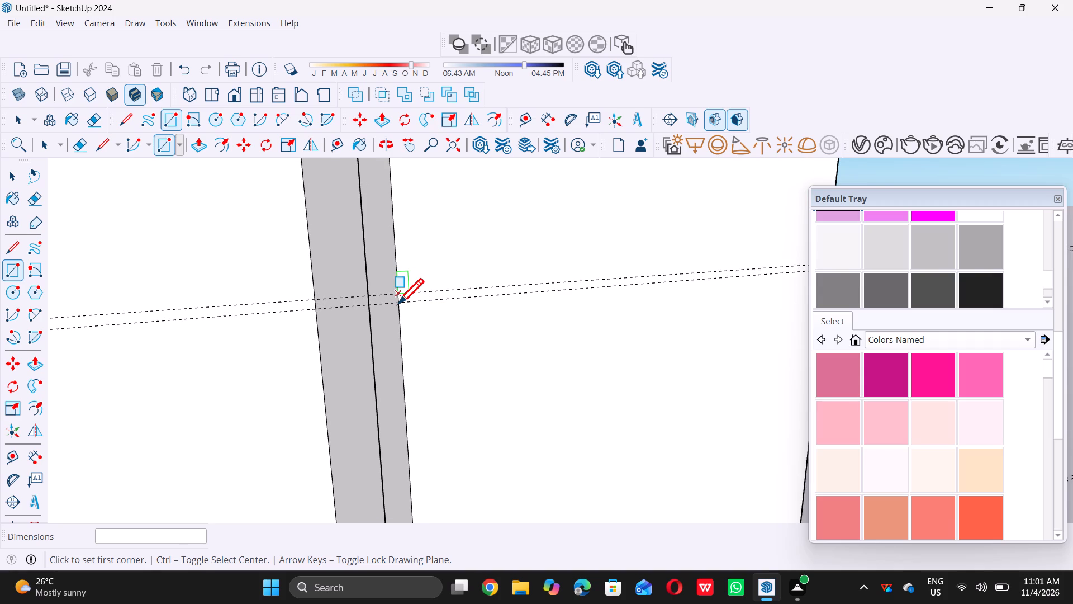
pyautogui.doubleClick(398, 303)
pyautogui.scroll(-4, 398, 303)
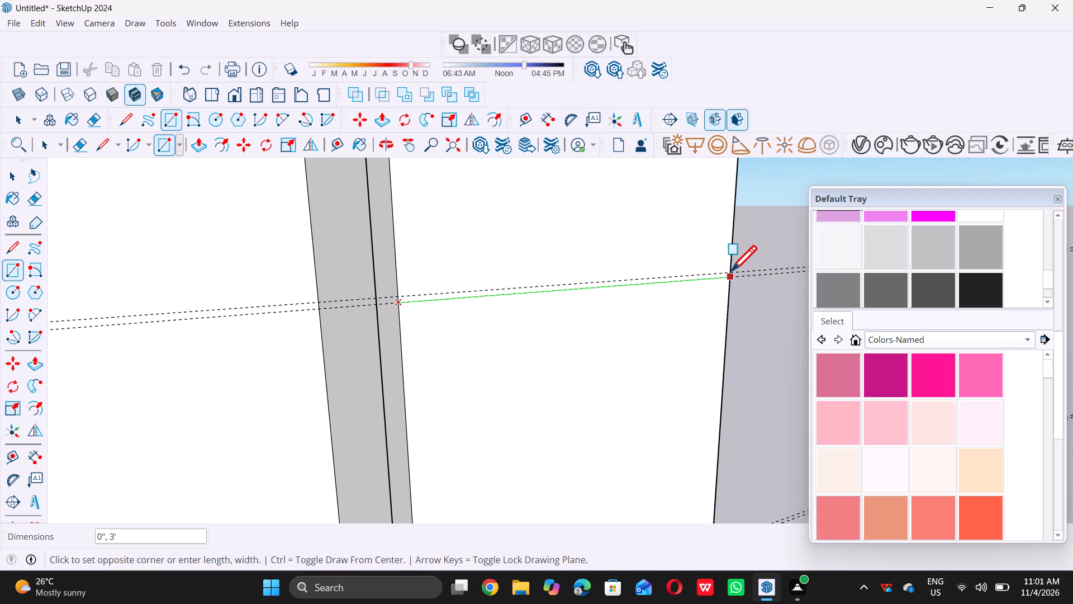
pyautogui.doubleClick(728, 270)
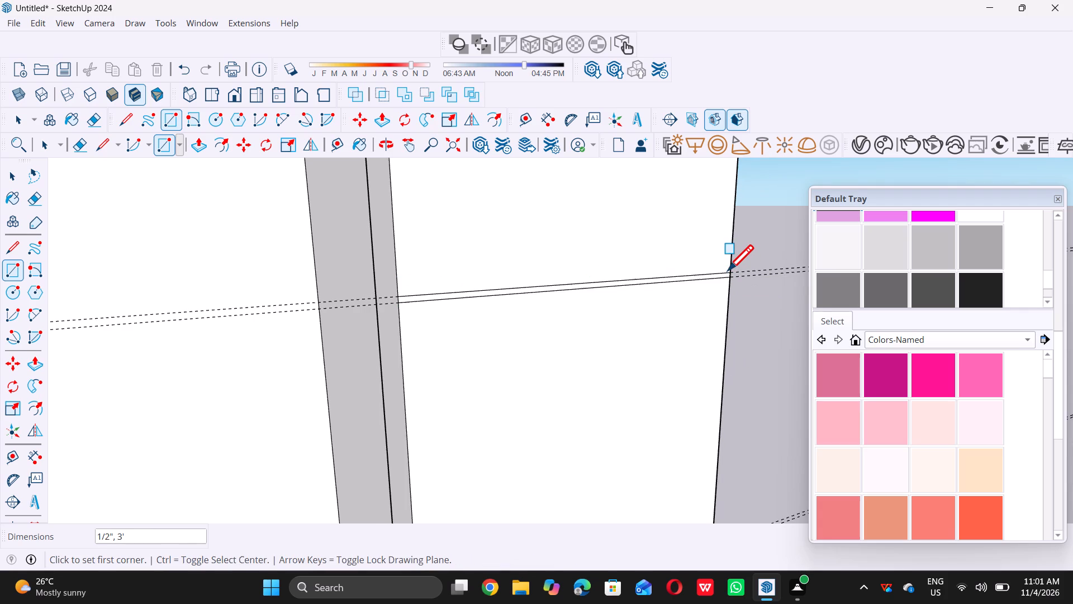
pyautogui.scroll(-20, 610, 243)
pyautogui.scroll(-7, 610, 243)
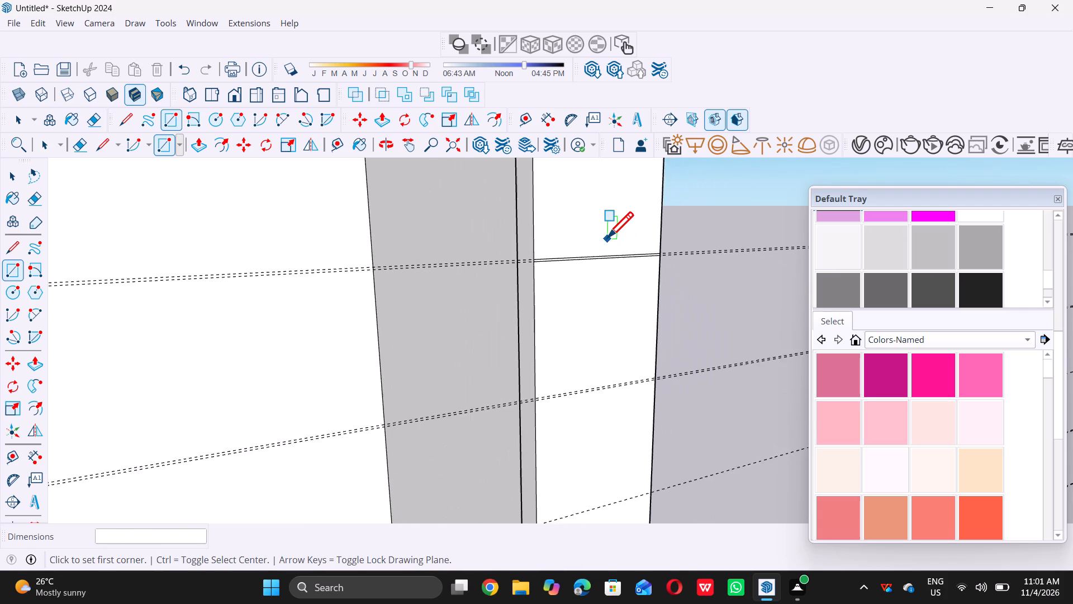
# Draw a 1/2" by 3' rectangle between the seventh guide pair across the tall cabinet's right front stile.
pyautogui.scroll(-5, 607, 237)
pyautogui.scroll(4, 616, 301)
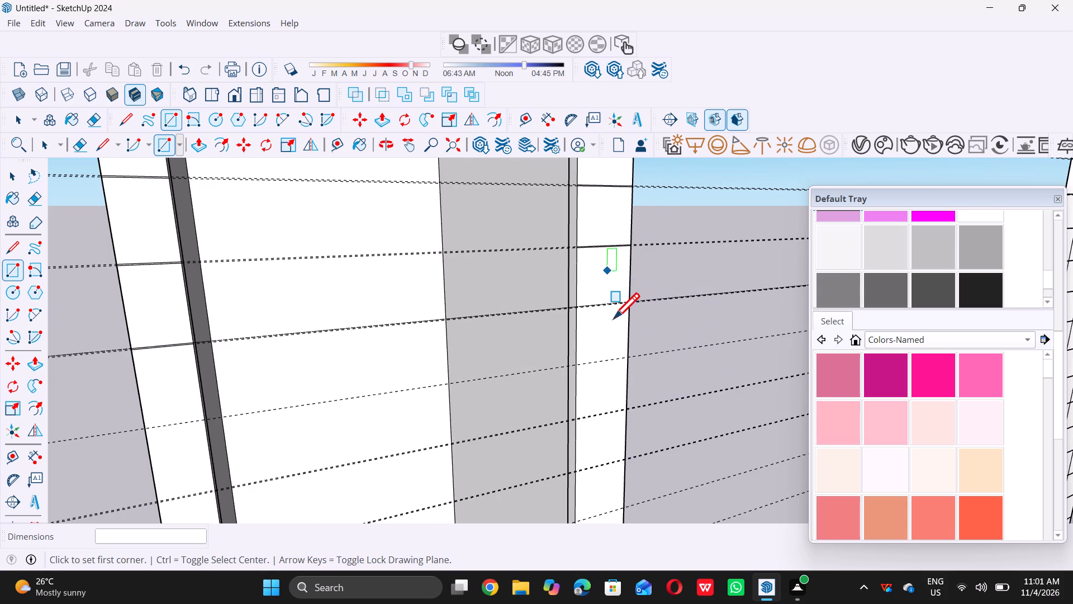
pyautogui.scroll(10, 614, 318)
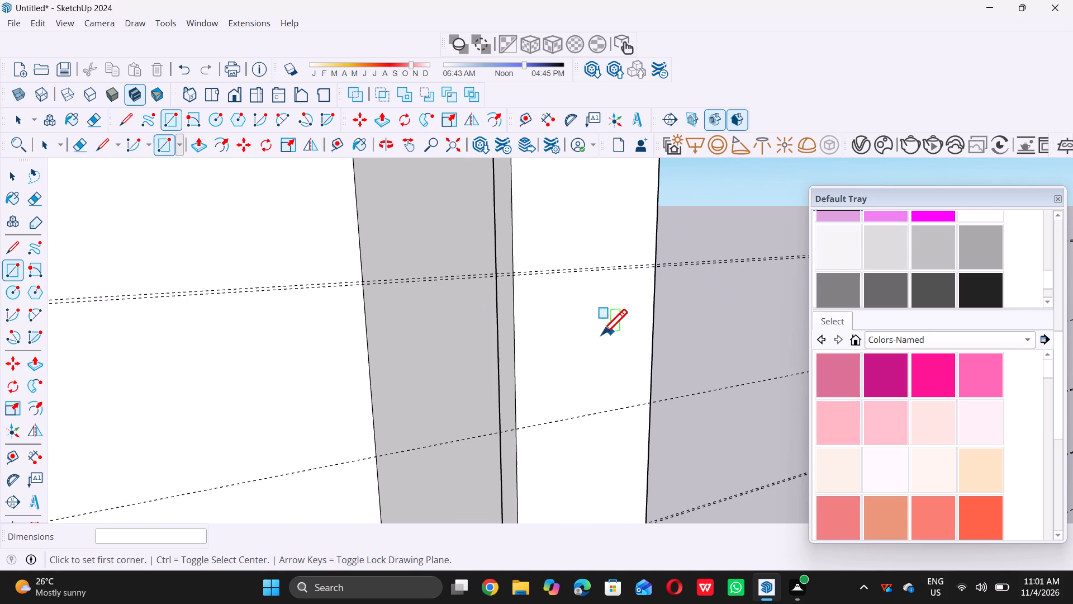
pyautogui.scroll(11, 535, 275)
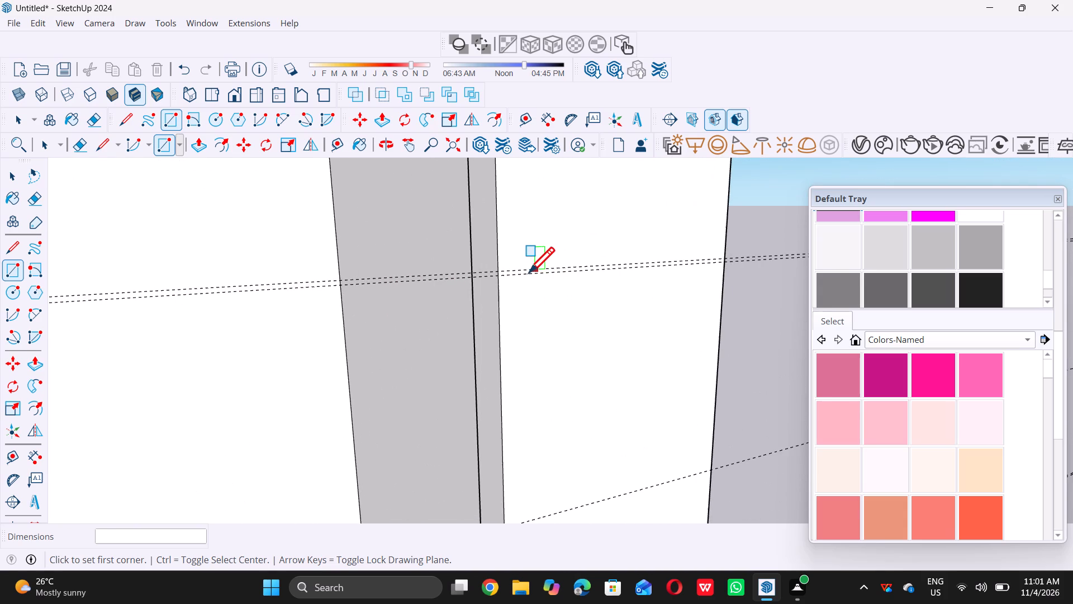
pyautogui.scroll(2, 529, 272)
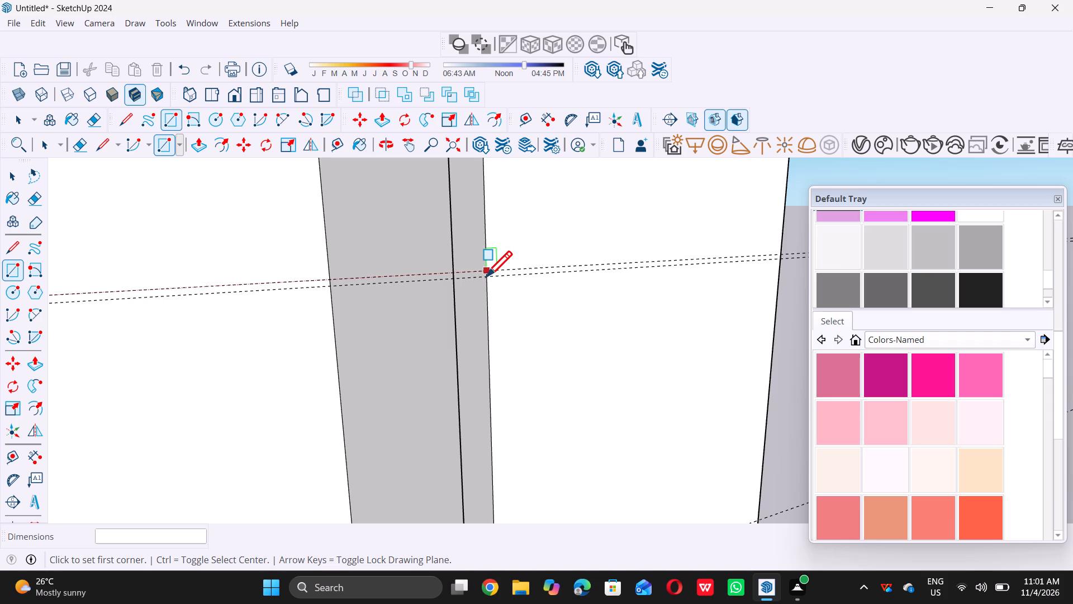
pyautogui.doubleClick(486, 277)
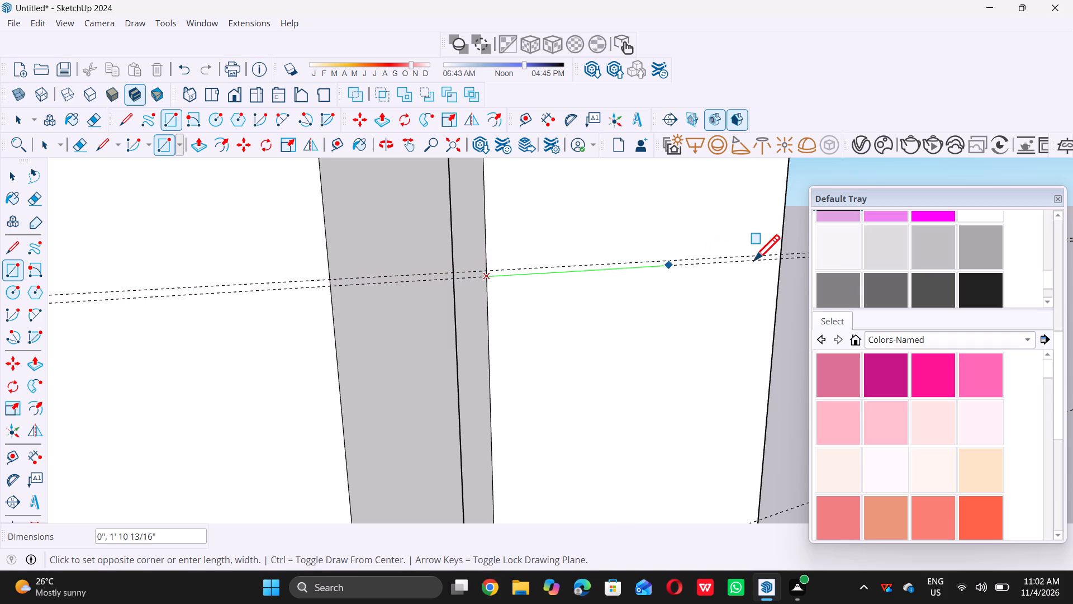
pyautogui.click(781, 254)
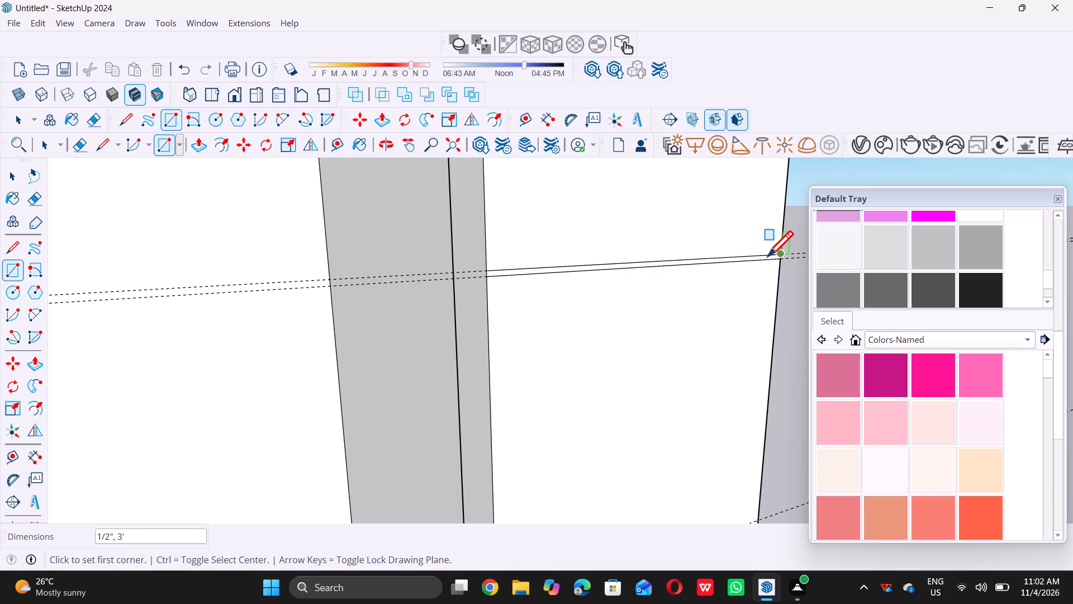
# Add a guide 0.5" below the single guide beneath the seventh pair to form the eighth guide pair on the tall cabinet.
pyautogui.scroll(-20, 619, 243)
pyautogui.scroll(-7, 619, 243)
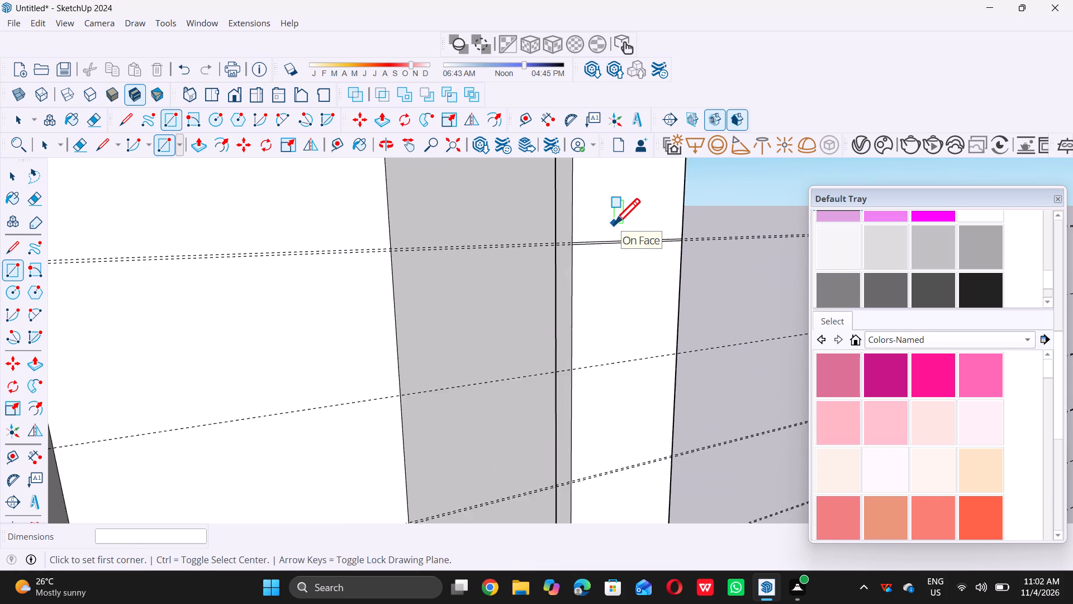
pyautogui.scroll(-12, 614, 224)
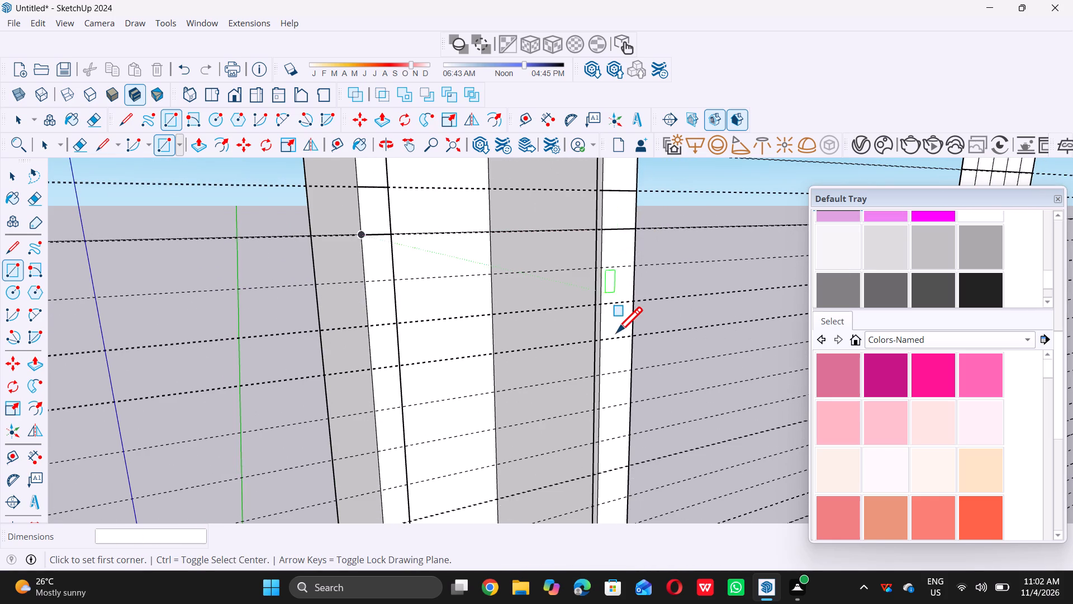
pyautogui.scroll(8, 616, 332)
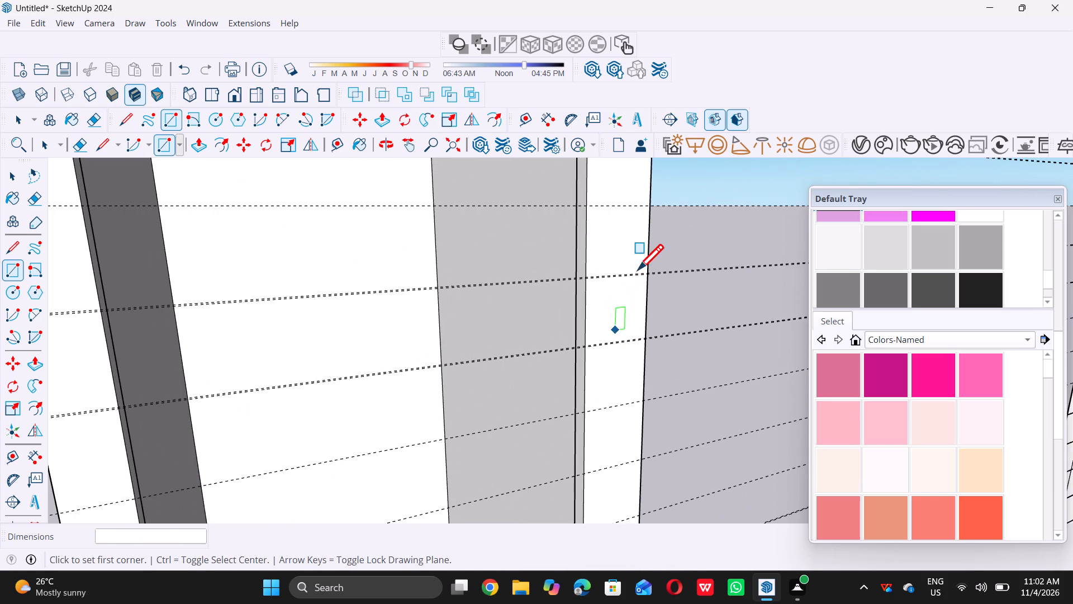
pyautogui.scroll(6, 638, 270)
pyautogui.scroll(-5, 636, 279)
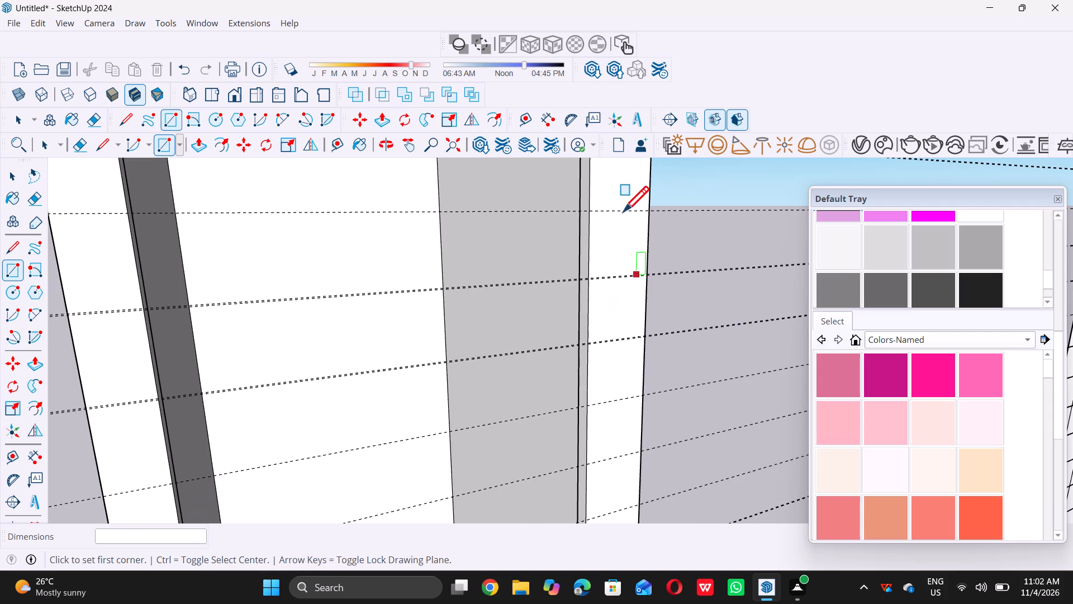
pyautogui.scroll(7, 632, 195)
pyautogui.press('space')
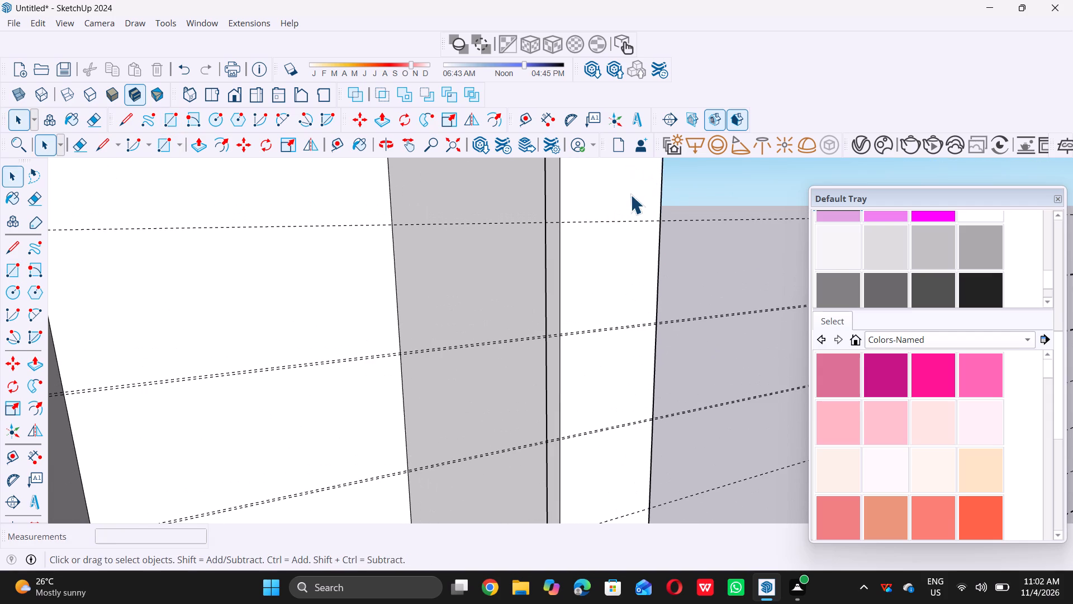
pyautogui.press('t')
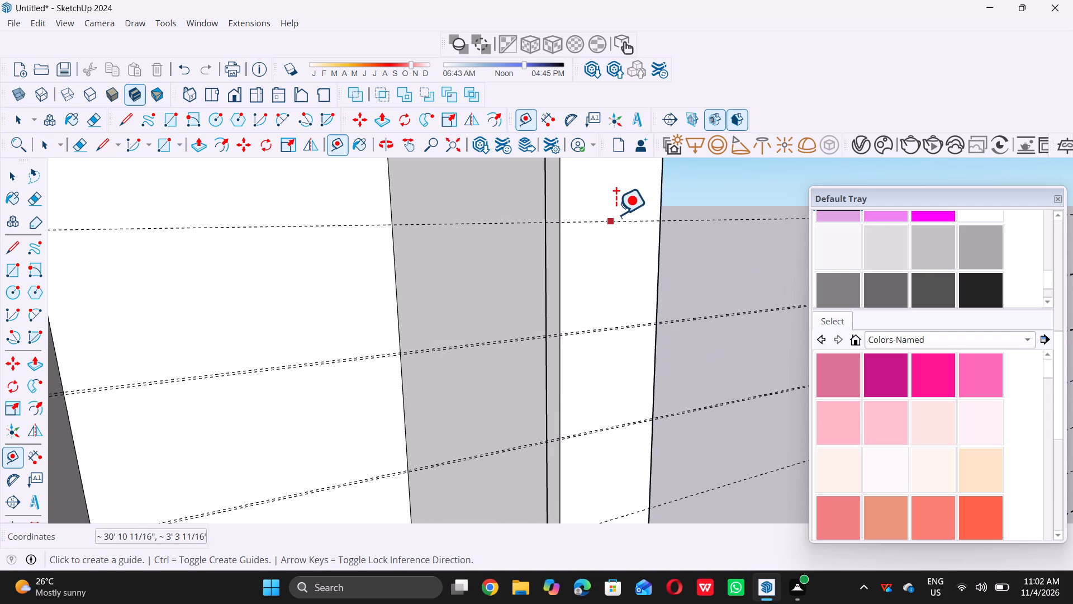
pyautogui.click(614, 219)
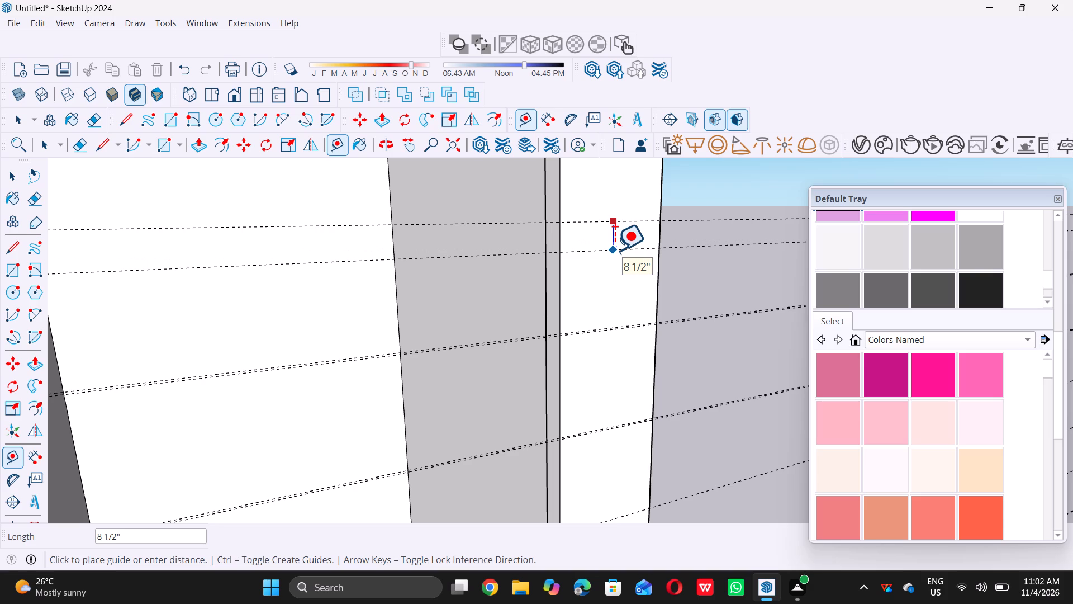
pyautogui.press('0')
pyautogui.press('.')
pyautogui.press('5')
pyautogui.hotkey('shift', '"')
pyautogui.press('Return')
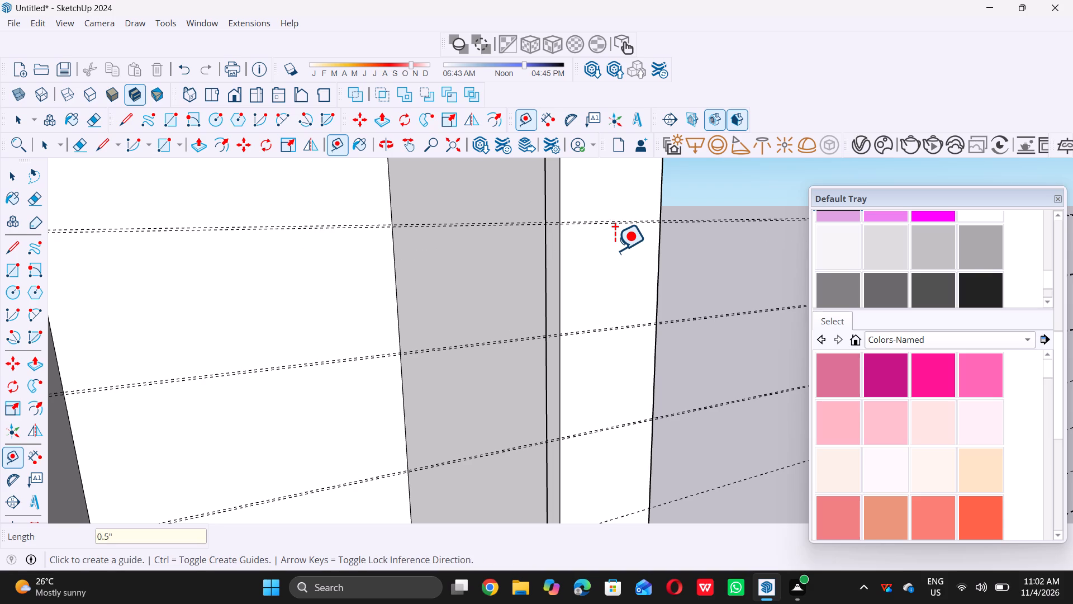
pyautogui.press('space')
# Draw a 1/2" by 3' rectangle between the eighth guide pair across the tall cabinet's right front stile.
pyautogui.press('r')
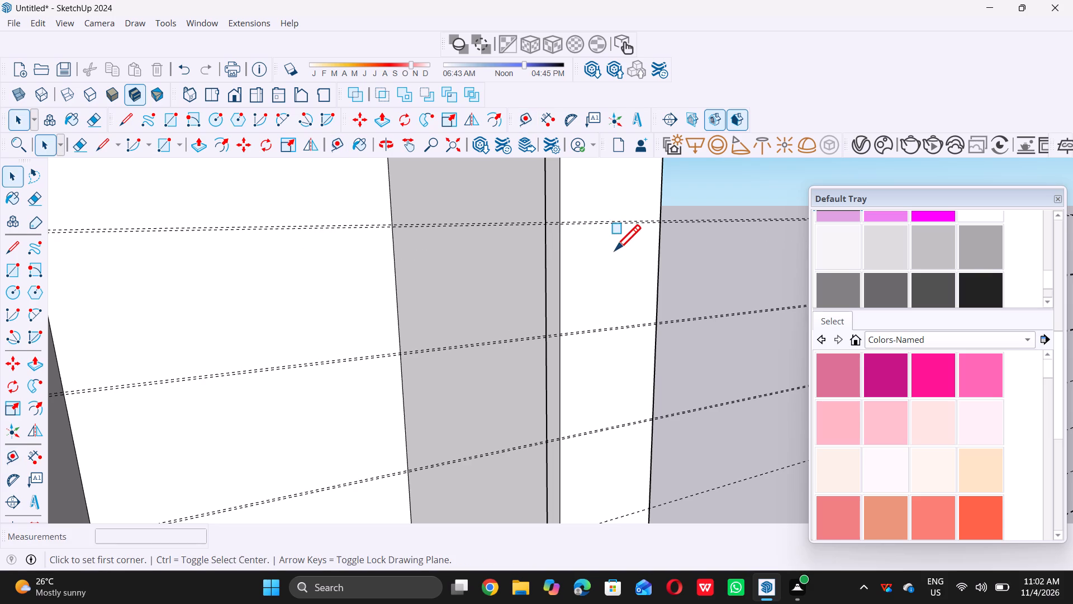
pyautogui.scroll(13, 652, 203)
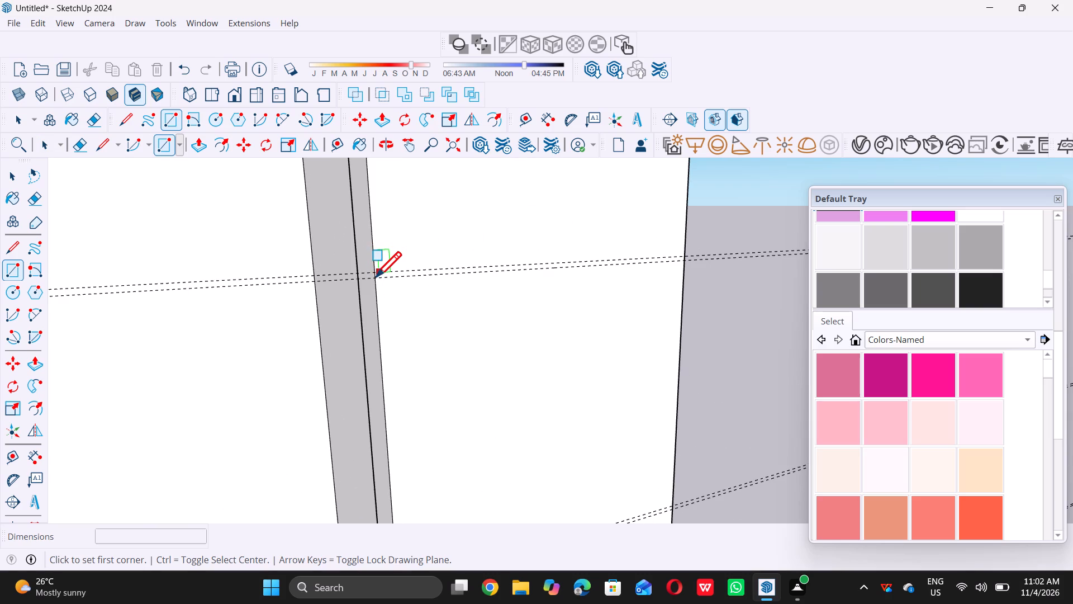
pyautogui.doubleClick(376, 279)
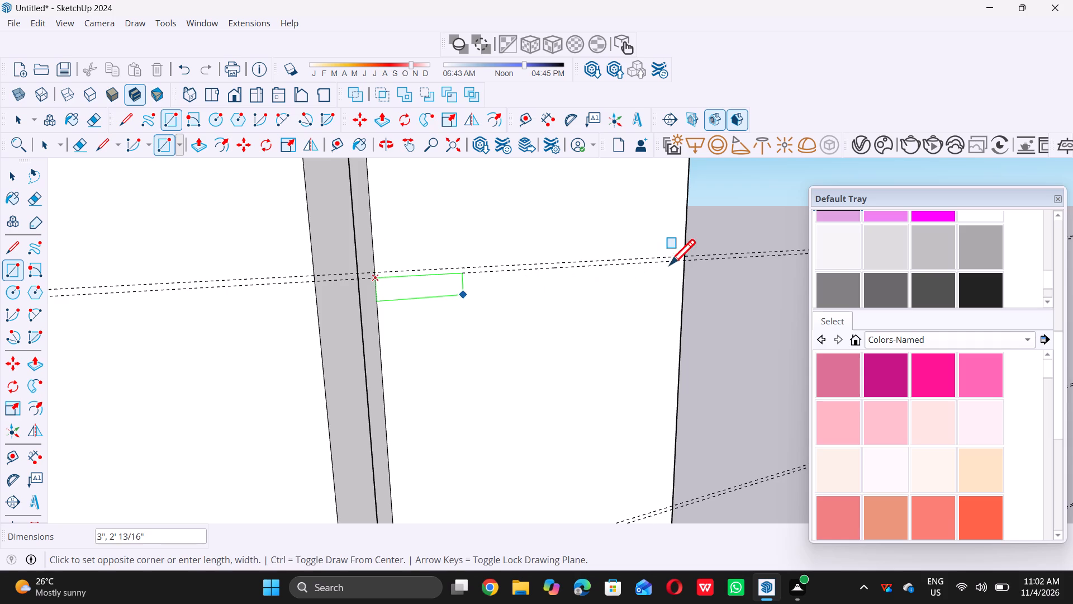
pyautogui.doubleClick(682, 256)
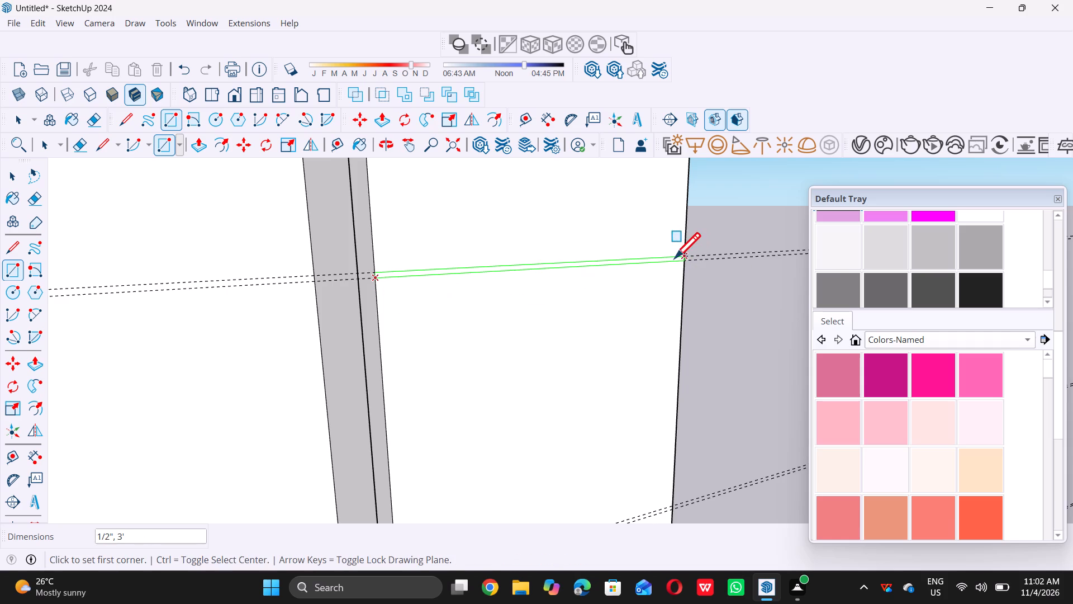
# Draw a 1/2" by 3' rectangle between the ninth guide pair across the tall cabinet's right front stile.
pyautogui.scroll(-14, 531, 238)
pyautogui.scroll(-8, 535, 221)
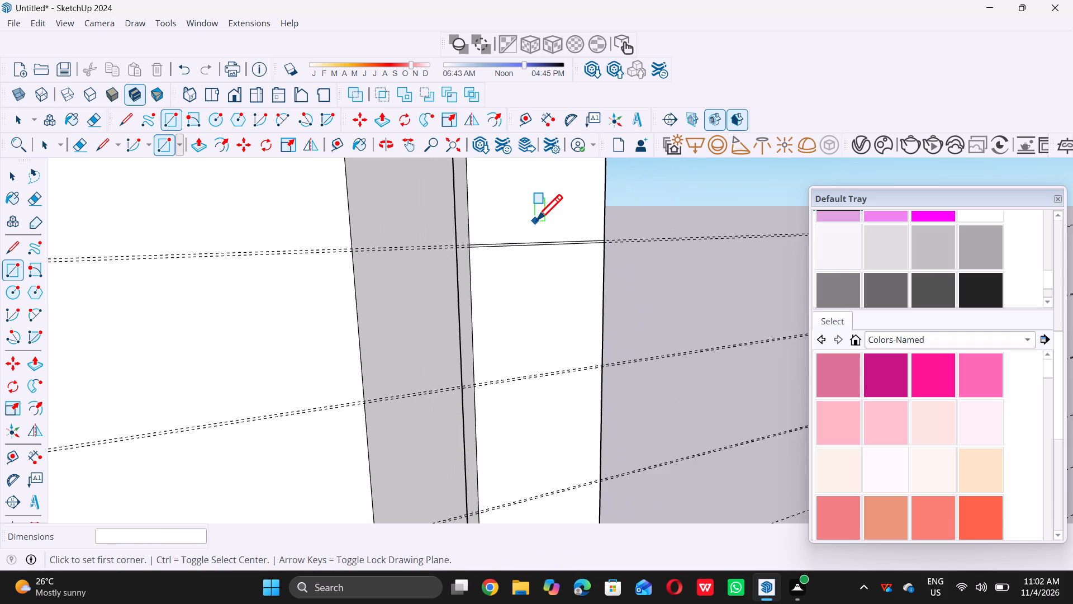
pyautogui.scroll(-6, 536, 220)
pyautogui.scroll(8, 548, 389)
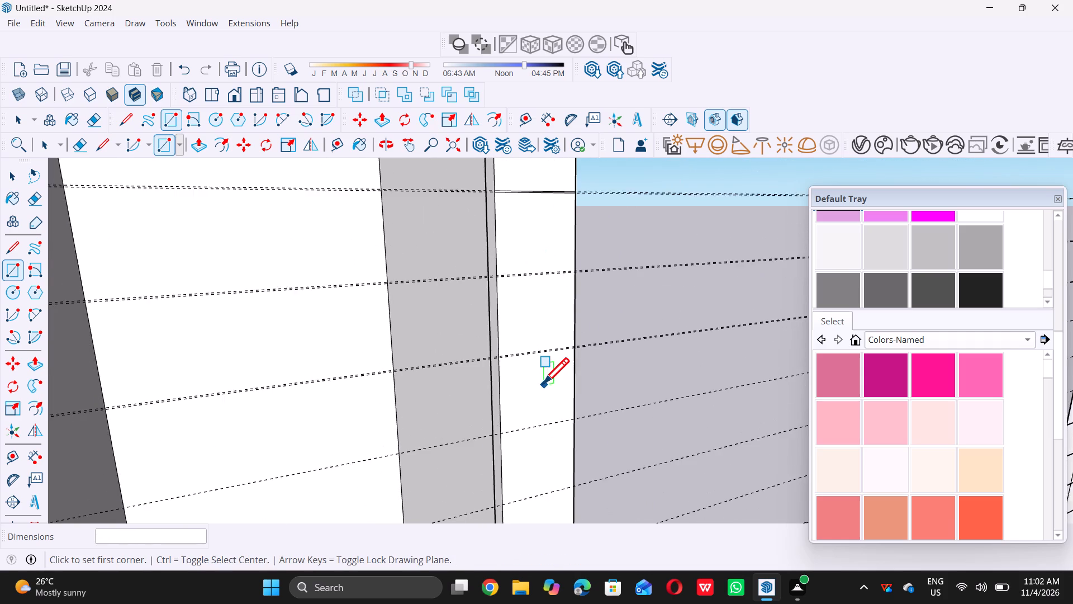
pyautogui.scroll(5, 586, 253)
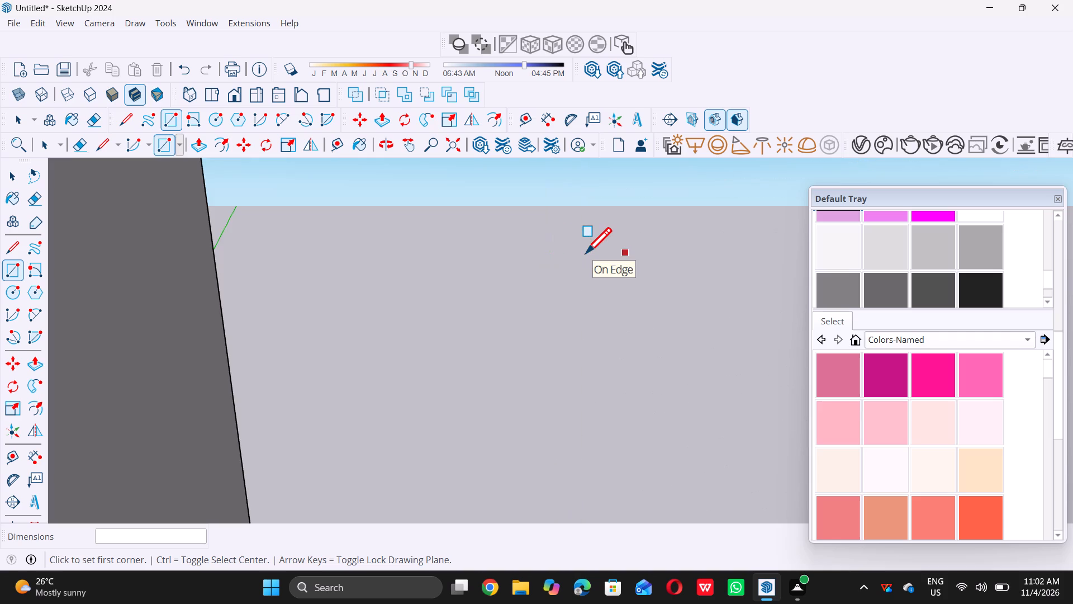
pyautogui.scroll(-3, 586, 253)
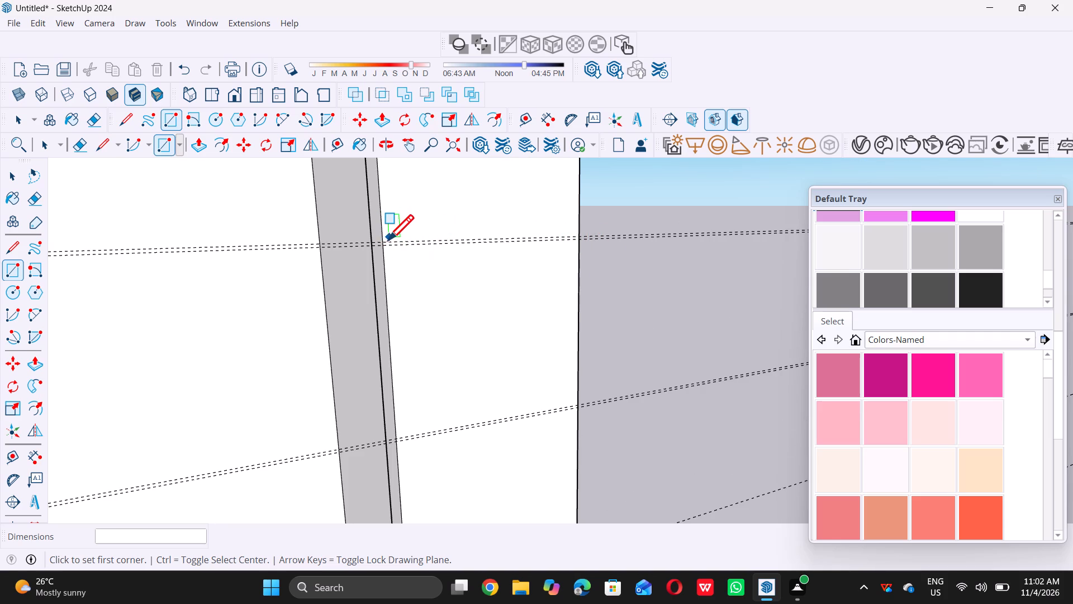
pyautogui.scroll(10, 387, 241)
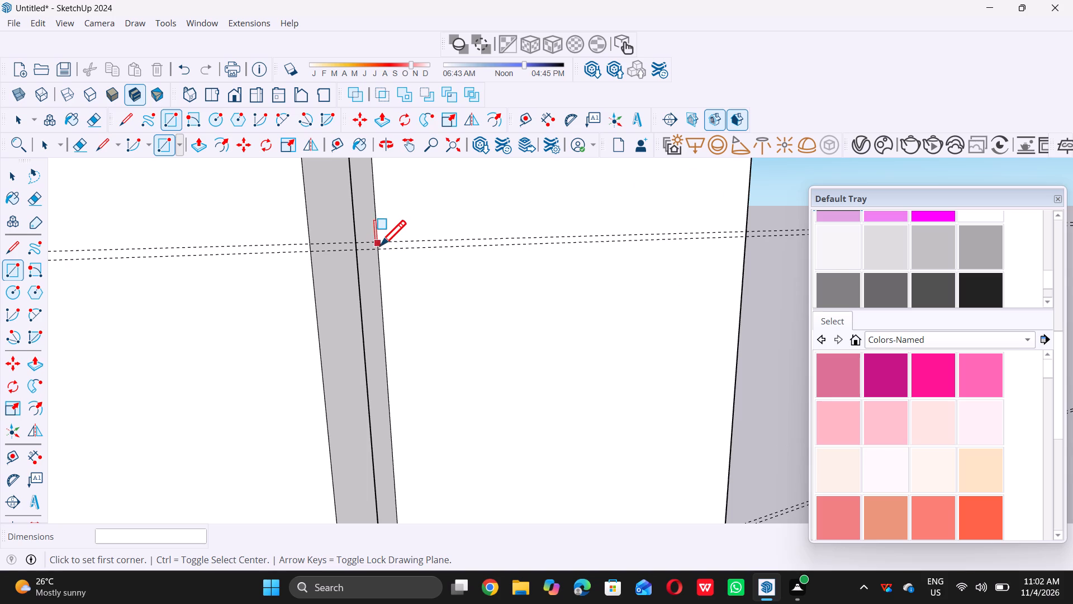
pyautogui.scroll(10, 386, 242)
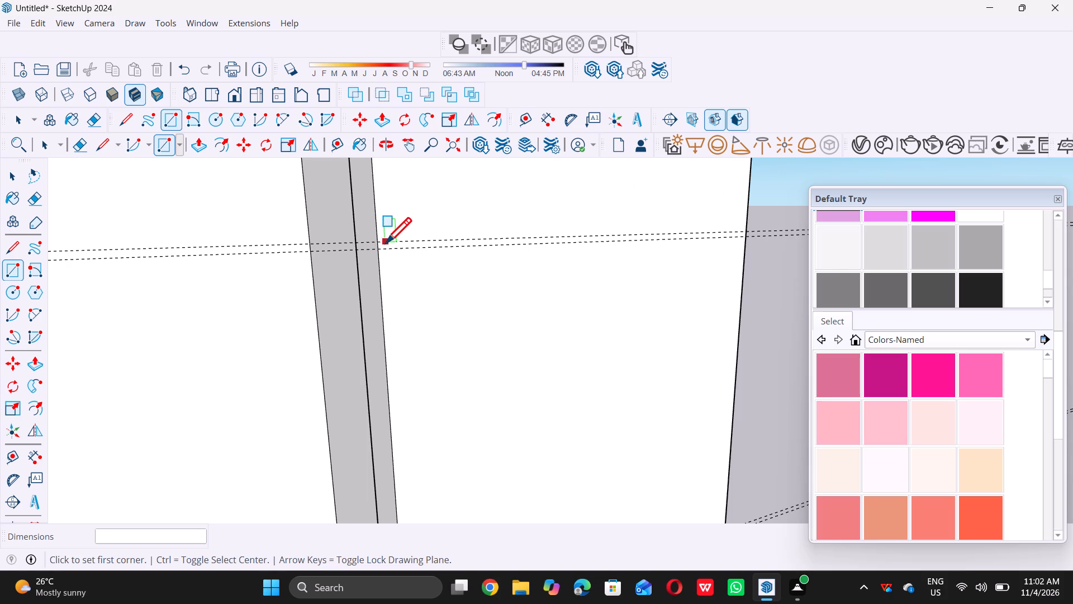
pyautogui.scroll(2, 386, 243)
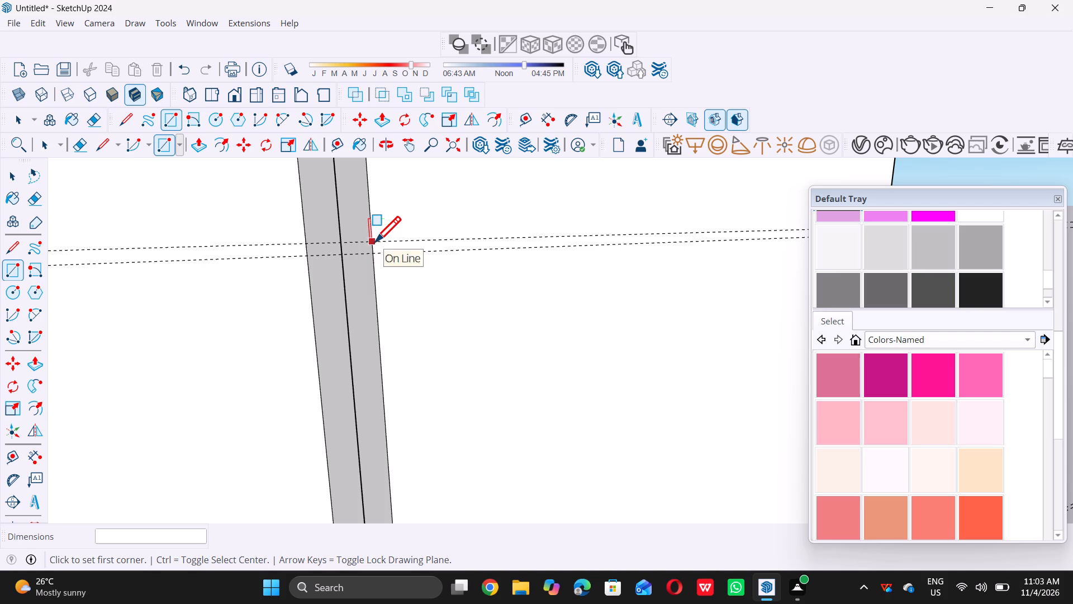
pyautogui.moveTo(390, 258); pyautogui.dragTo(382, 254, button='middle')
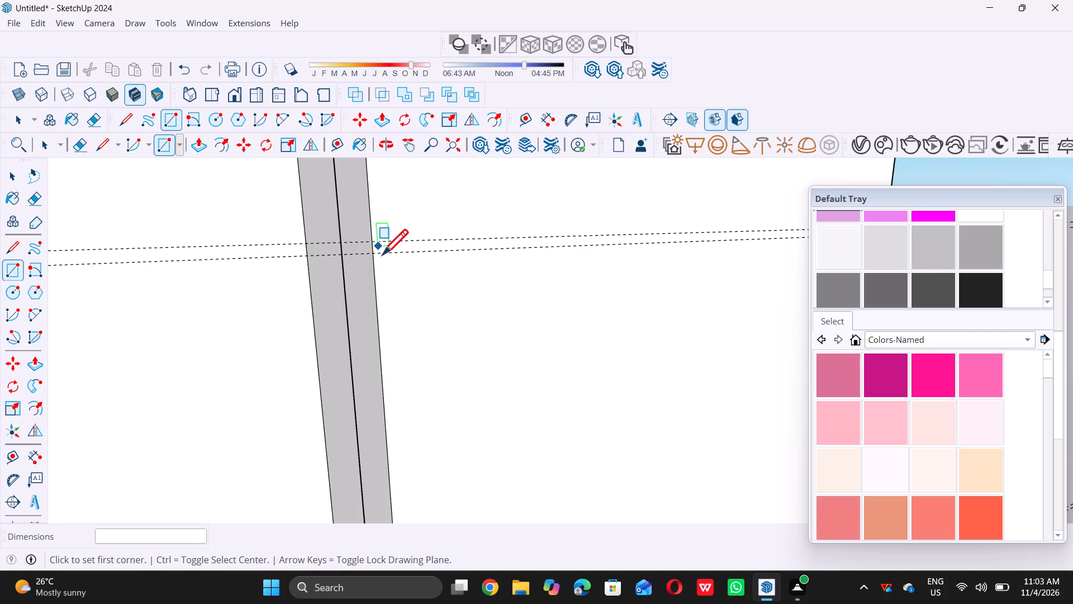
pyautogui.moveTo(382, 254); pyautogui.dragTo(361, 245, button='middle')
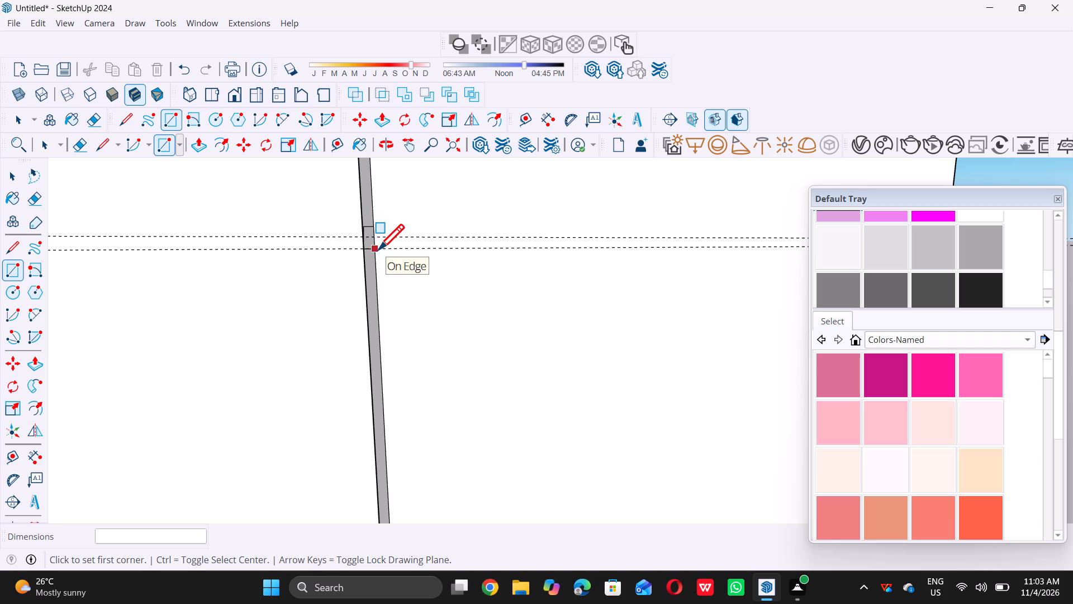
pyautogui.scroll(-4, 380, 244)
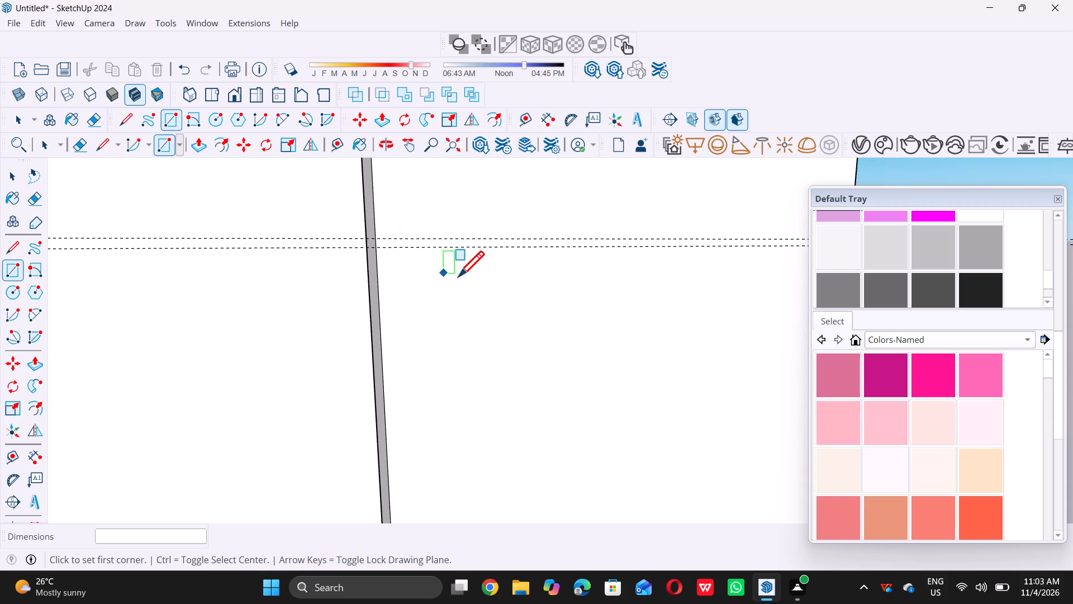
pyautogui.scroll(-9, 409, 267)
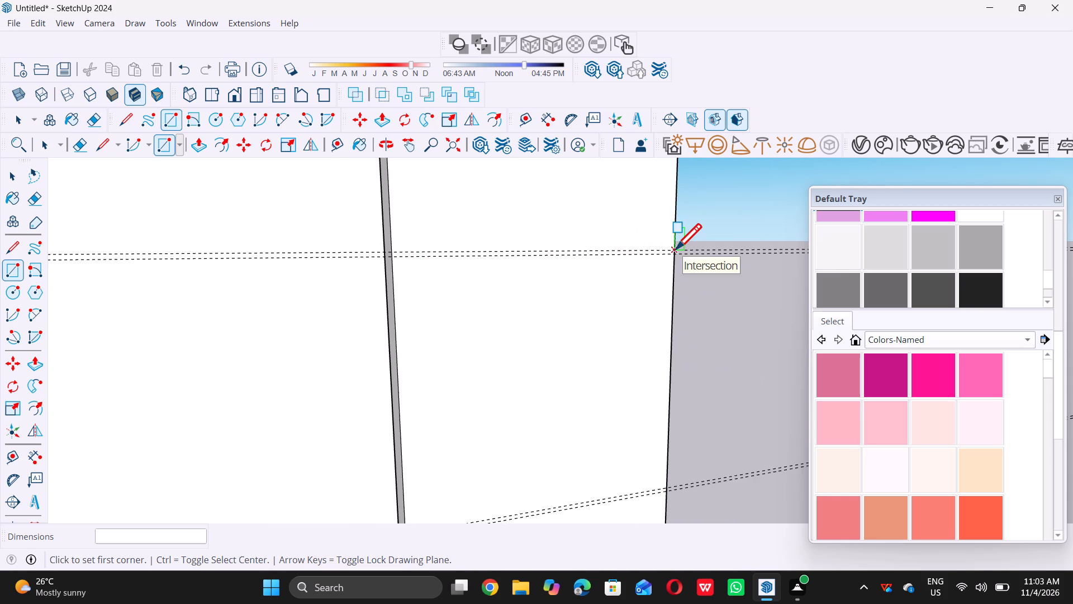
pyautogui.click(676, 249)
pyautogui.scroll(4, 392, 257)
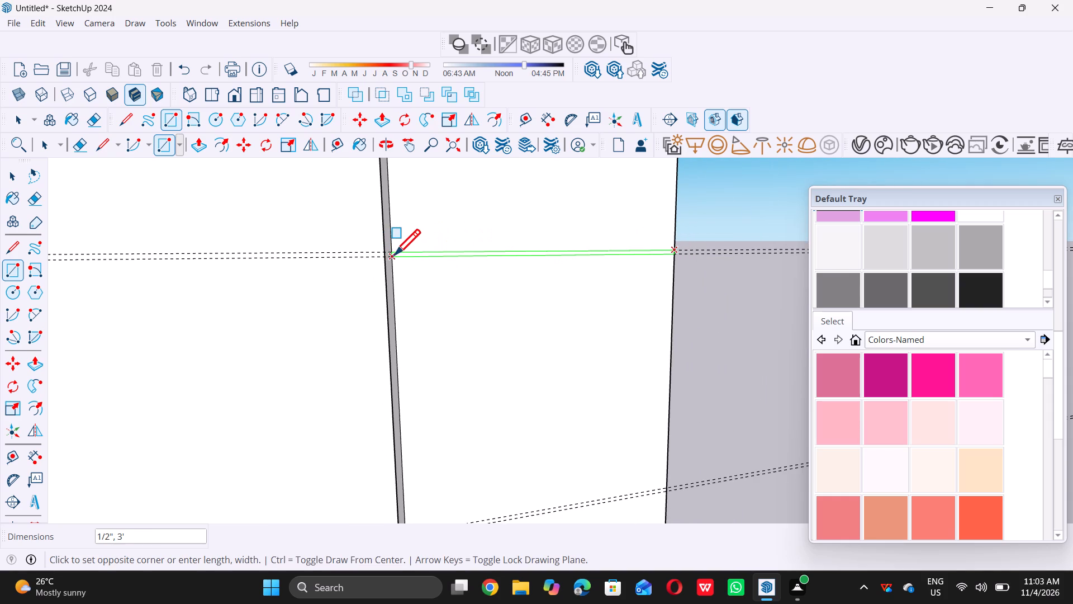
pyautogui.scroll(3, 395, 254)
pyautogui.click(395, 259)
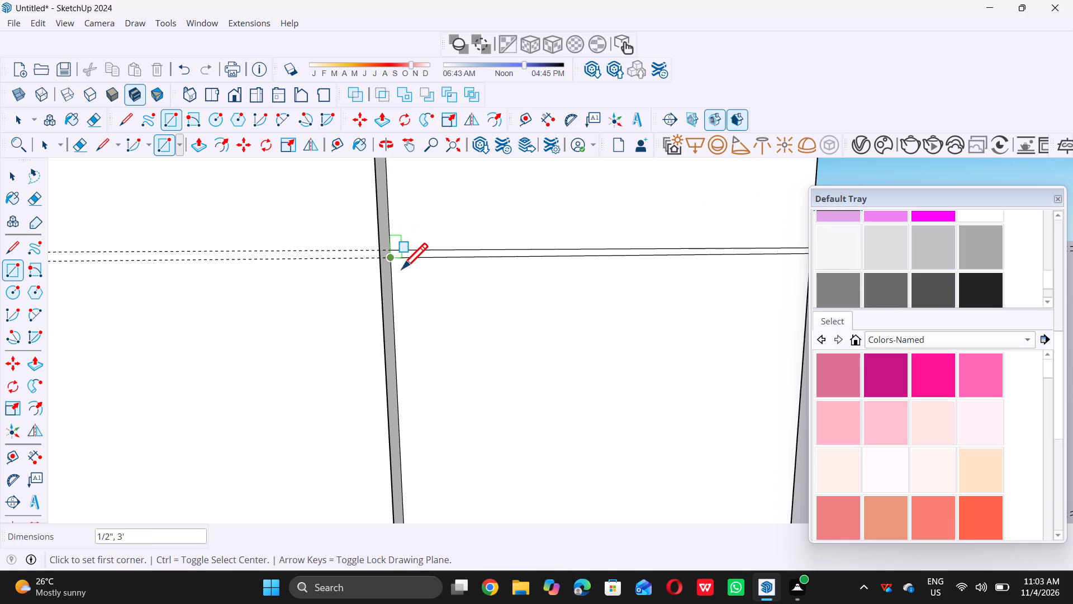
# Draw a 1/2" by 3' rectangle between the tenth guide pair across the tall cabinet's right front stile.
pyautogui.scroll(-20, 405, 270)
pyautogui.scroll(-4, 405, 270)
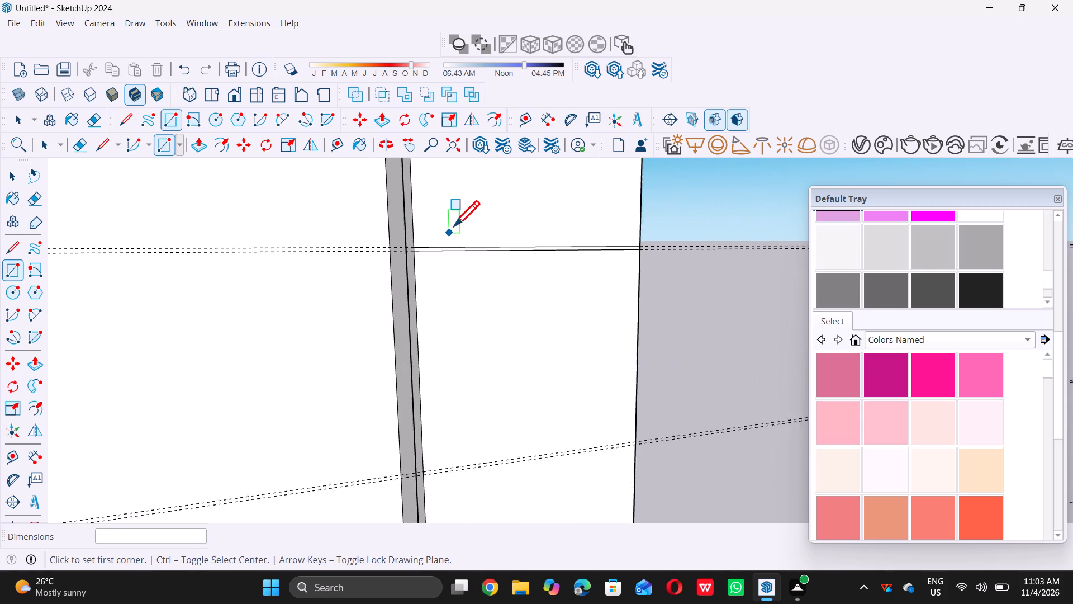
pyautogui.scroll(-19, 454, 226)
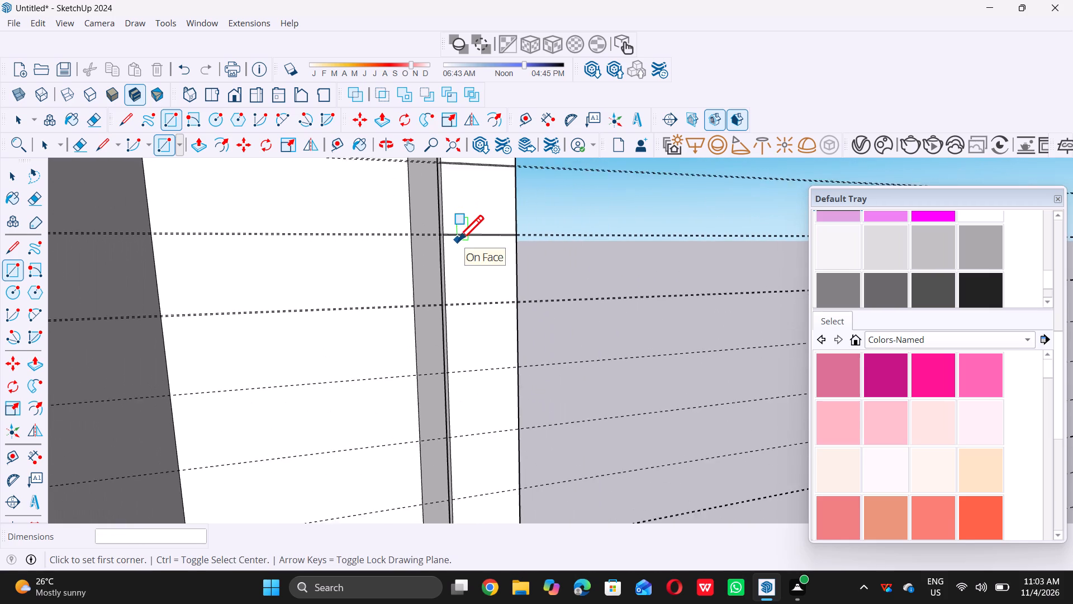
pyautogui.scroll(-2, 458, 240)
pyautogui.scroll(8, 478, 318)
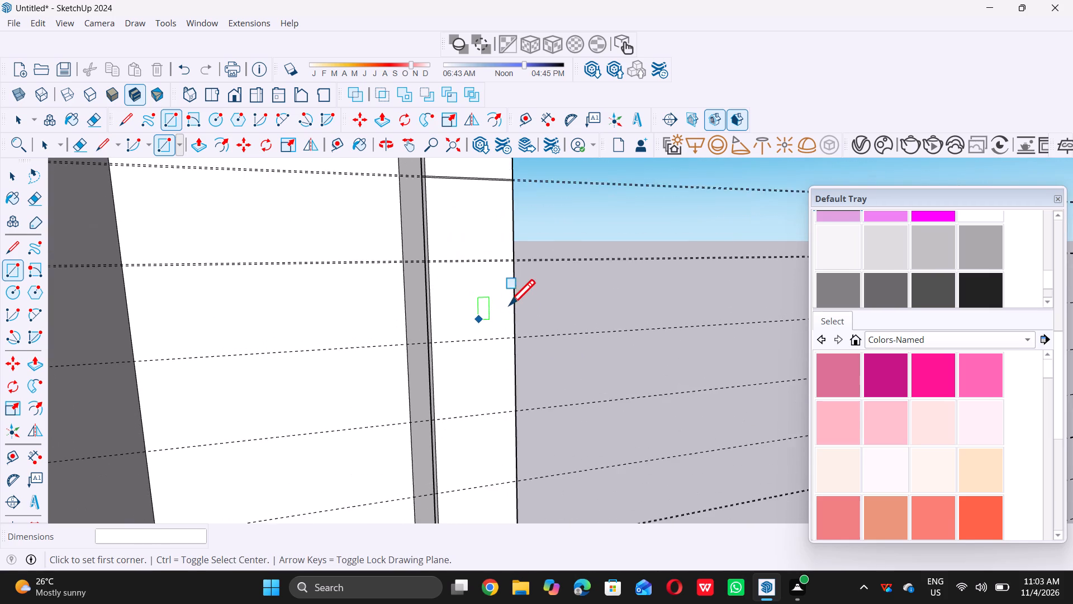
pyautogui.scroll(7, 524, 251)
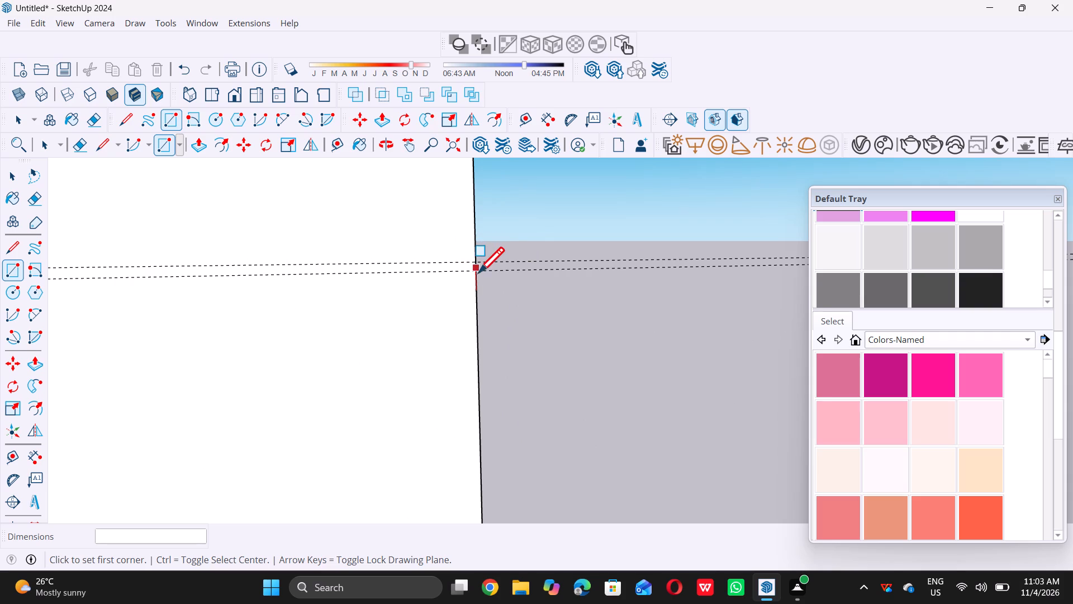
pyautogui.scroll(-8, 480, 275)
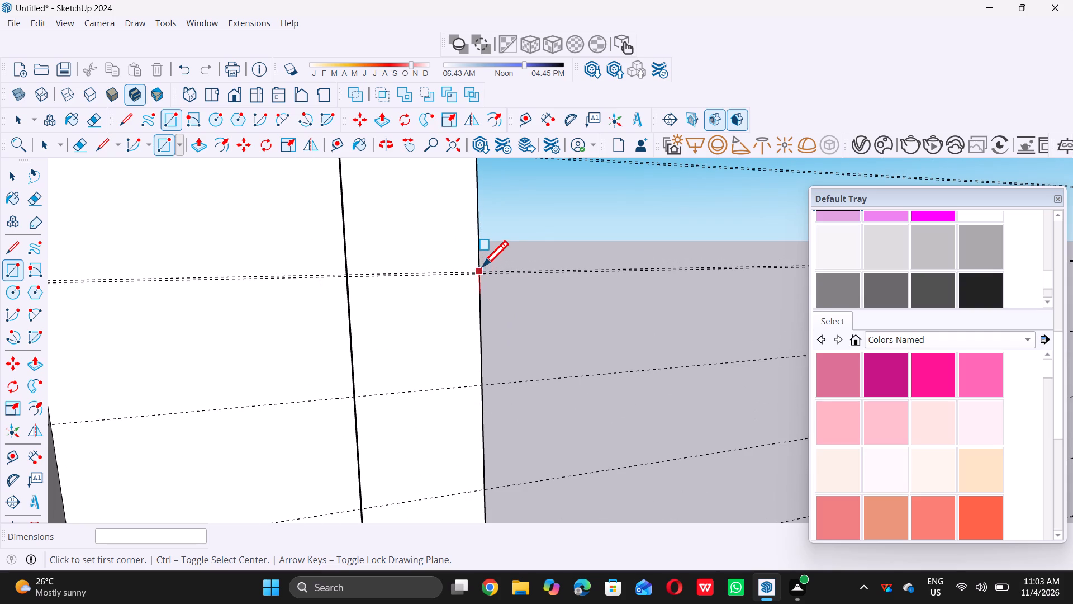
pyautogui.click(348, 279)
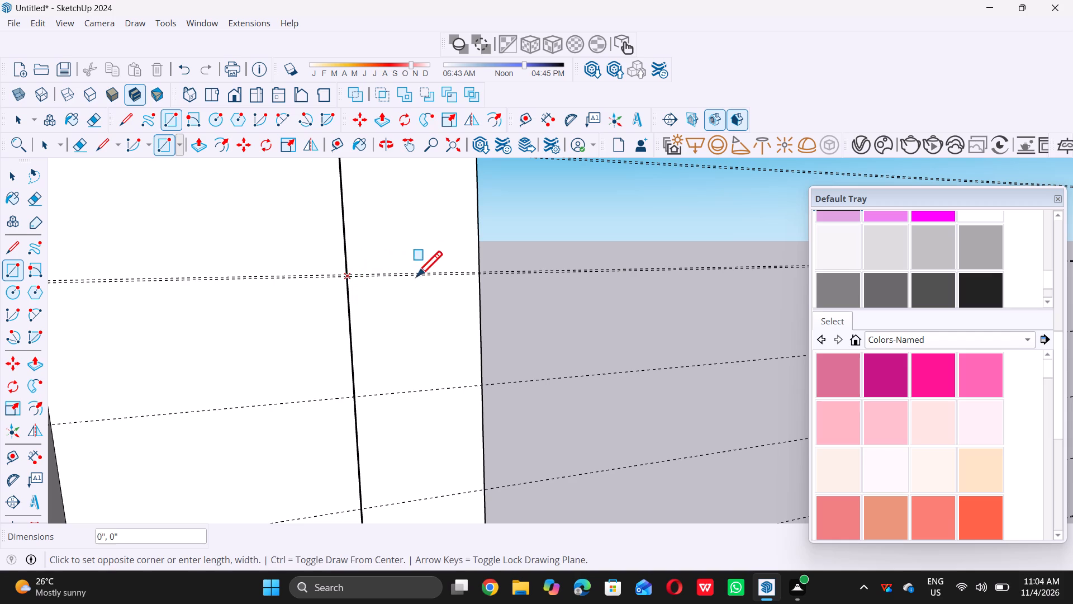
pyautogui.scroll(9, 469, 270)
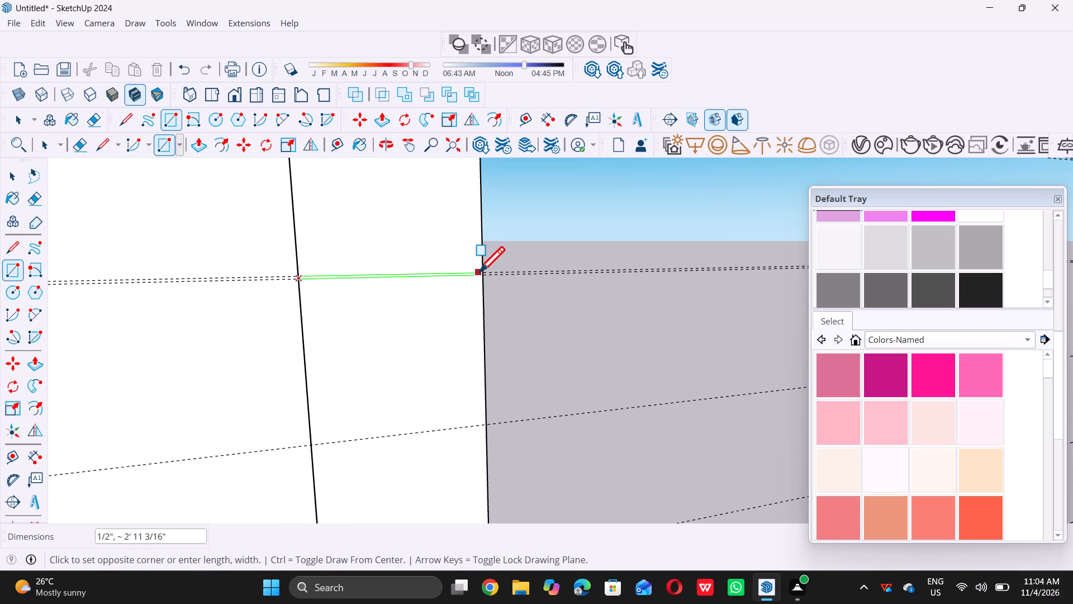
pyautogui.scroll(3, 479, 272)
pyautogui.click(483, 271)
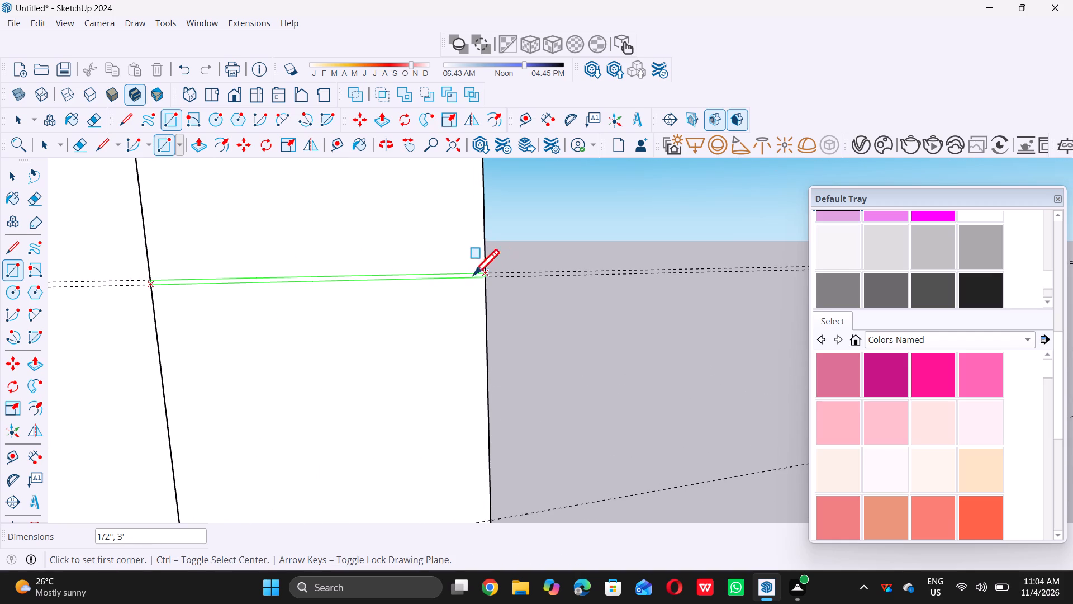
# Add a guide 0.5" below the single guide beneath the tenth pair to form the eleventh guide pair on the tall cabinet.
pyautogui.scroll(-20, 362, 252)
pyautogui.scroll(-2, 362, 252)
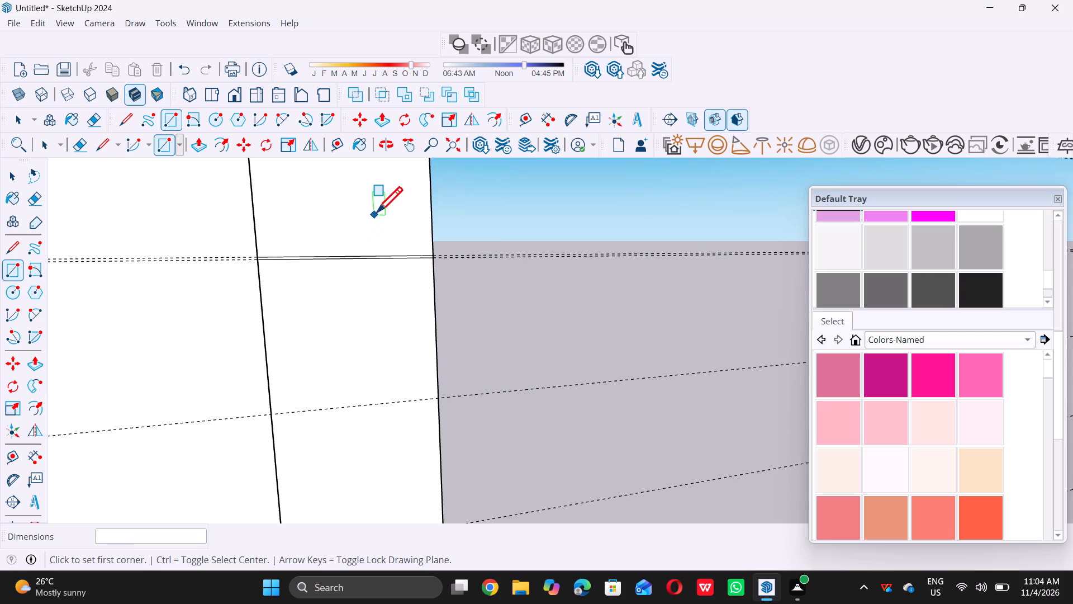
pyautogui.scroll(-12, 377, 212)
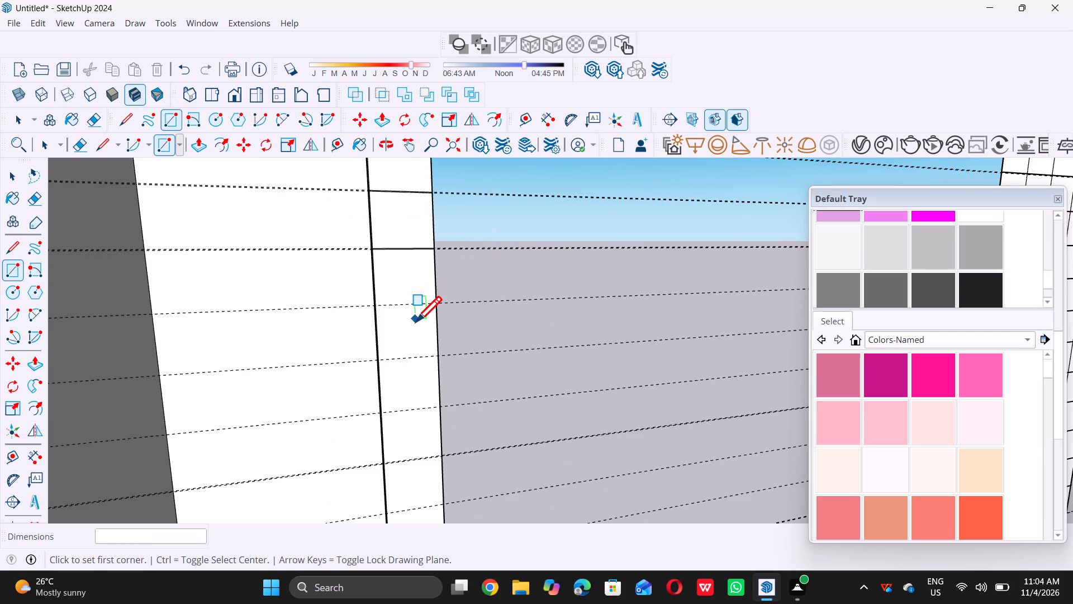
pyautogui.press('space')
pyautogui.press('t')
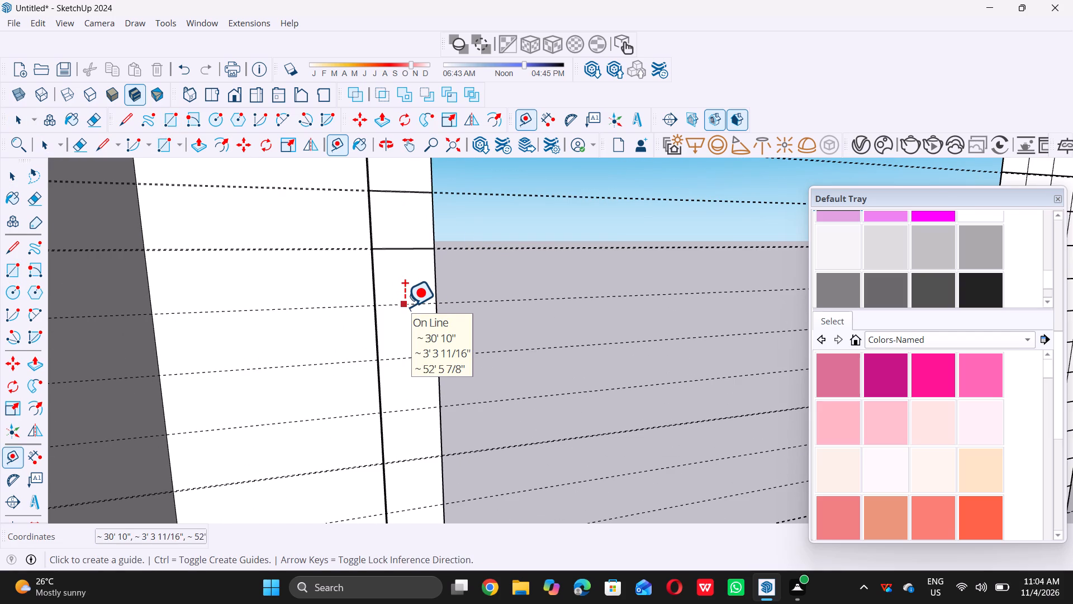
pyautogui.click(406, 306)
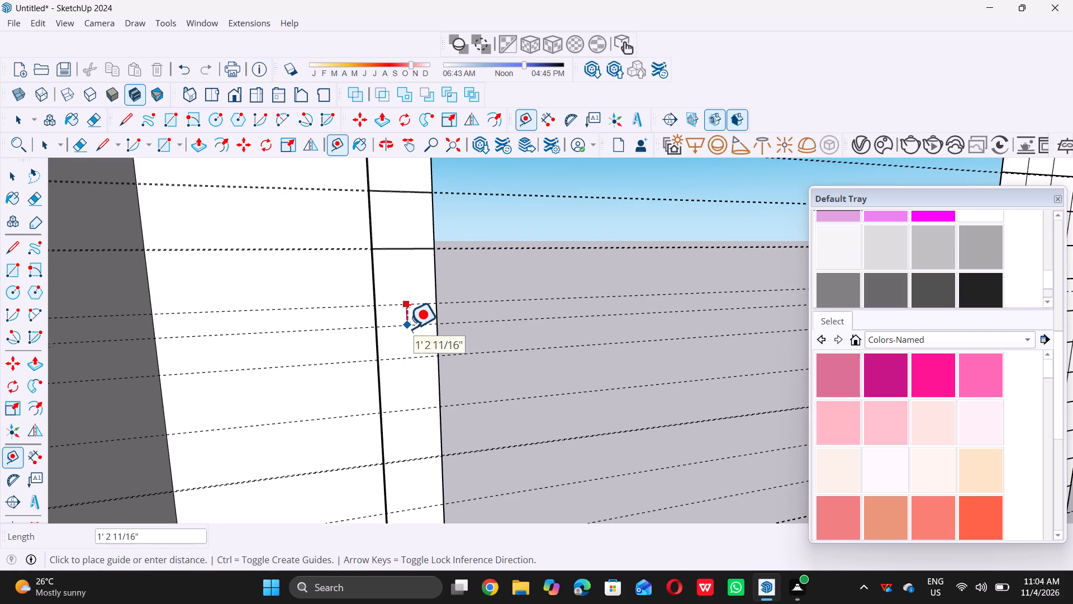
pyautogui.write('0.5')
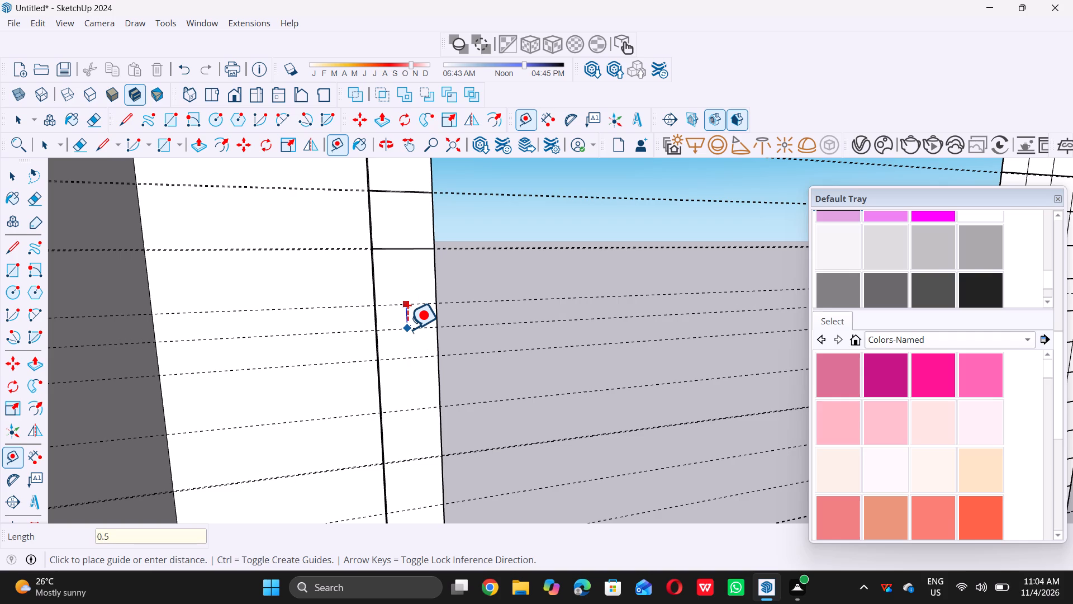
pyautogui.hotkey('shift', '"')
pyautogui.press('Return')
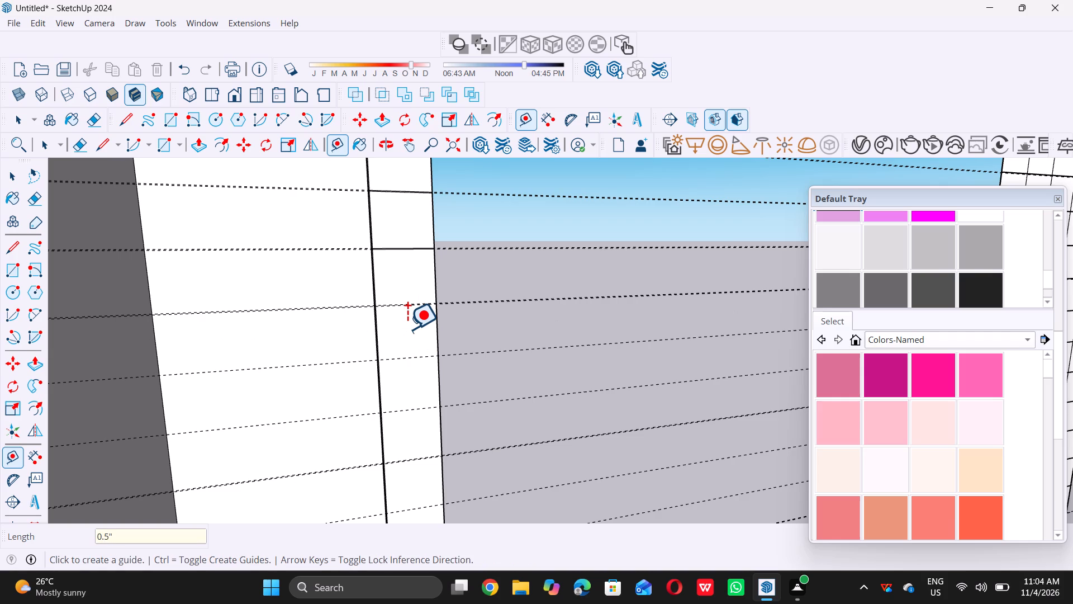
pyautogui.press('space')
# Draw a 1/2" by 3' rectangle between the eleventh guide pair across the tall cabinet's right front stile.
pyautogui.scroll(8, 408, 328)
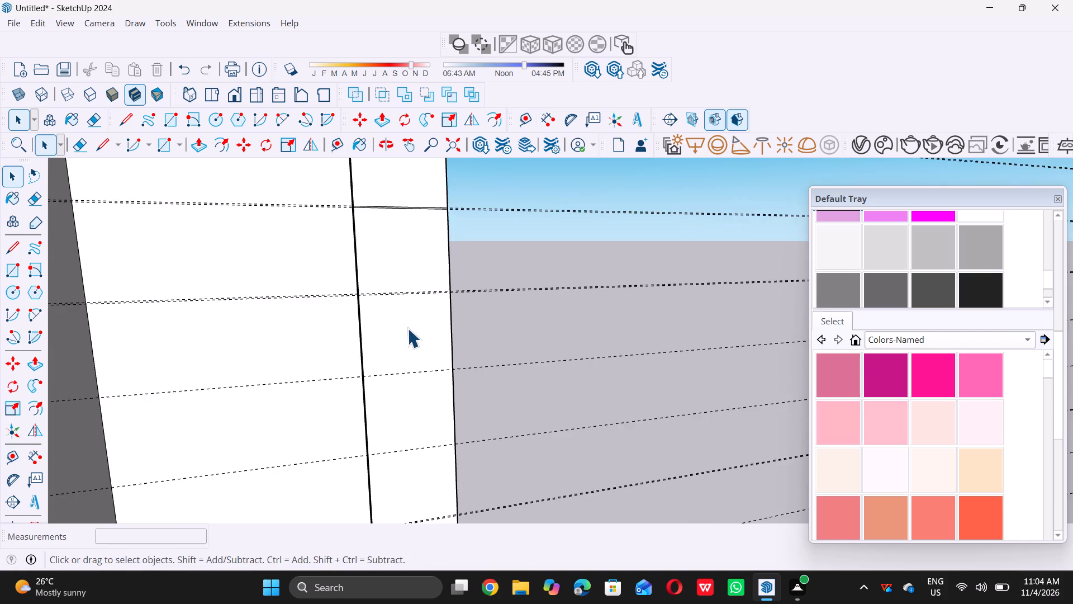
pyautogui.scroll(6, 411, 315)
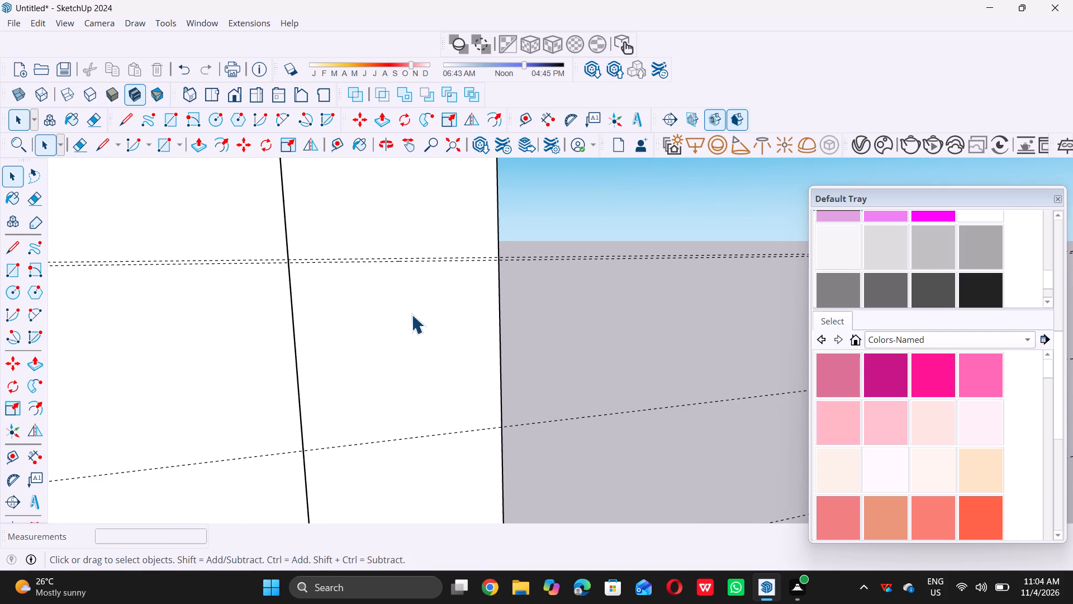
pyautogui.press('r')
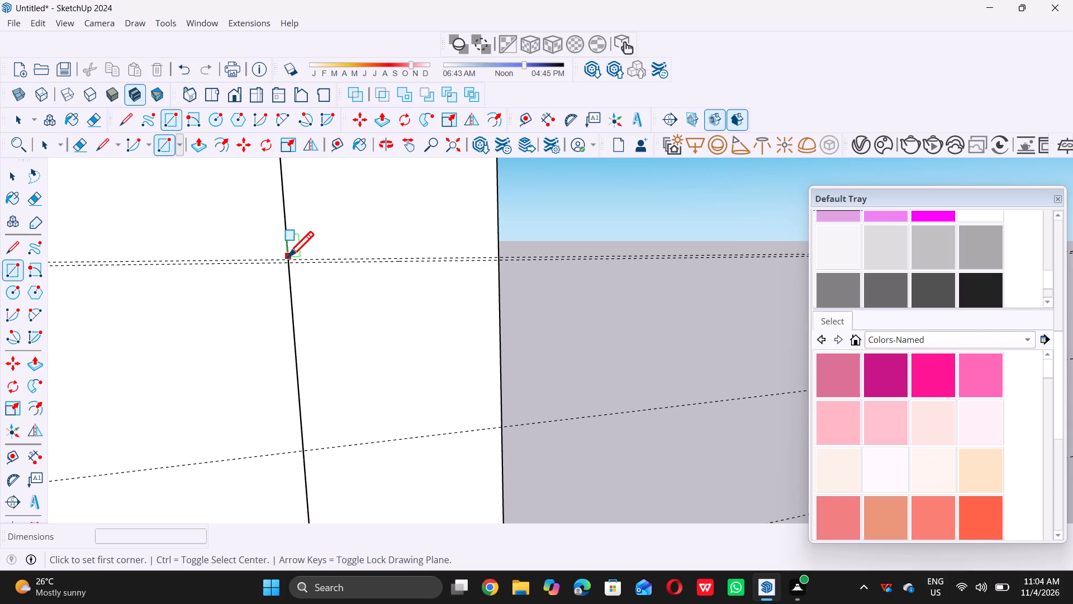
pyautogui.doubleClick(290, 260)
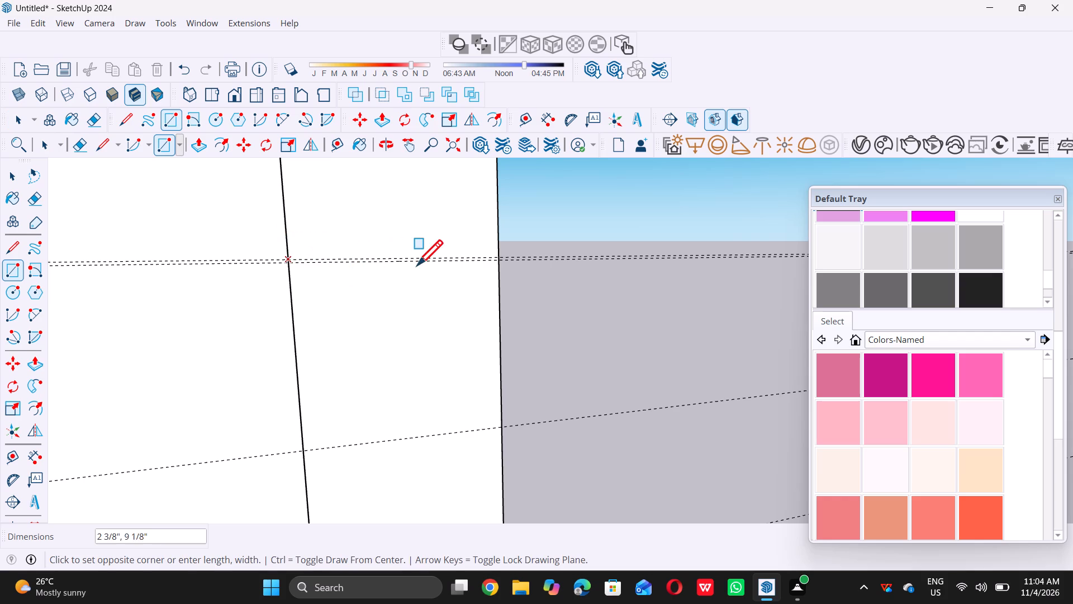
pyautogui.scroll(11, 485, 260)
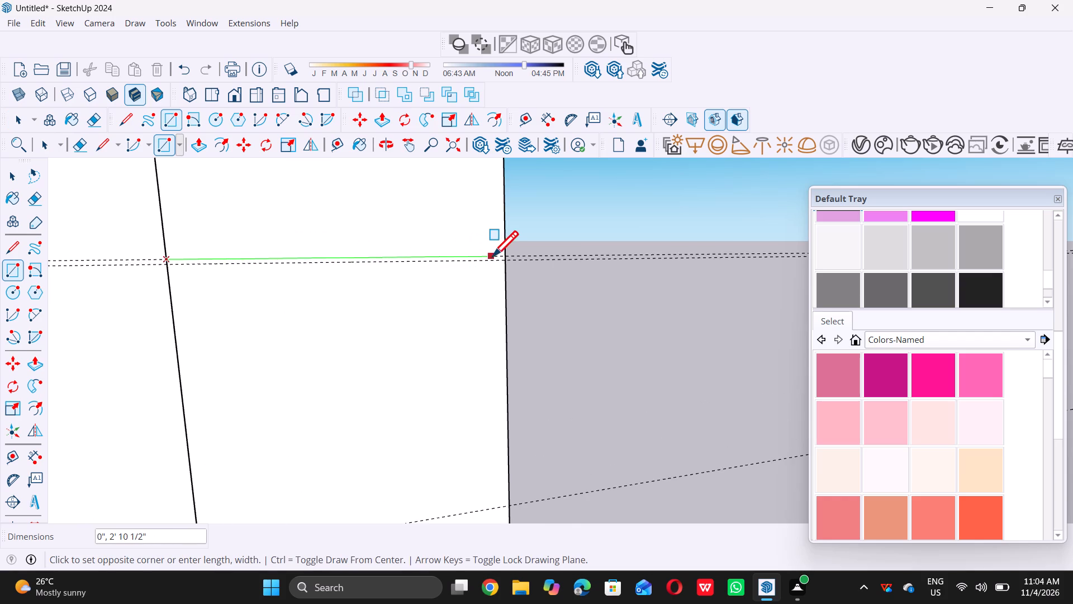
pyautogui.tripleClick(517, 261)
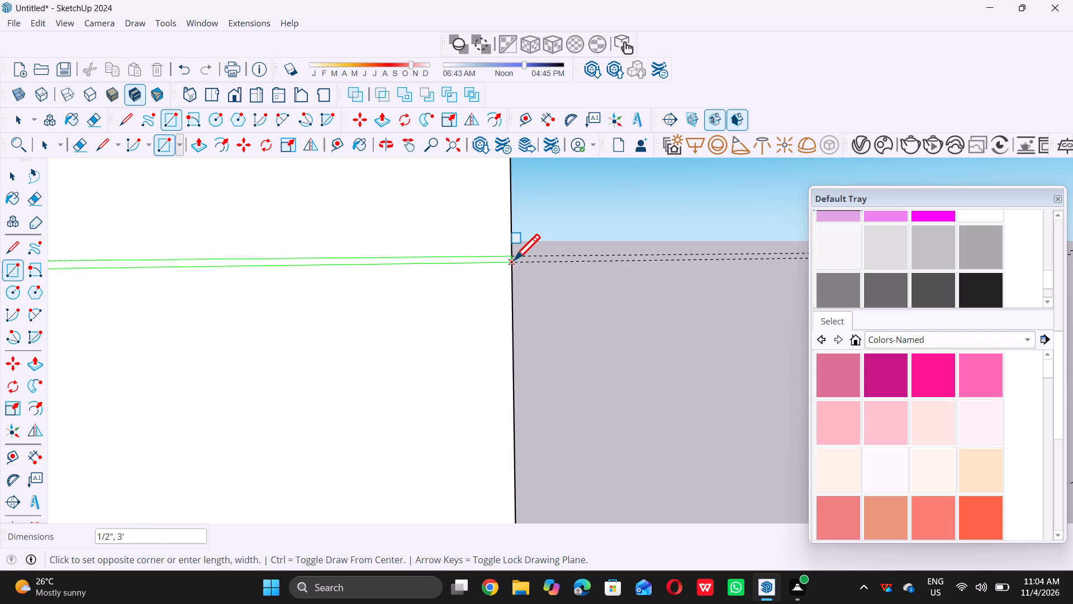
pyautogui.tripleClick(514, 260)
pyautogui.press('space')
# Add a guide 0.5" below the single guide beneath the eleventh pair to form the twelfth guide pair on the tall cabinet.
pyautogui.scroll(-2, 514, 261)
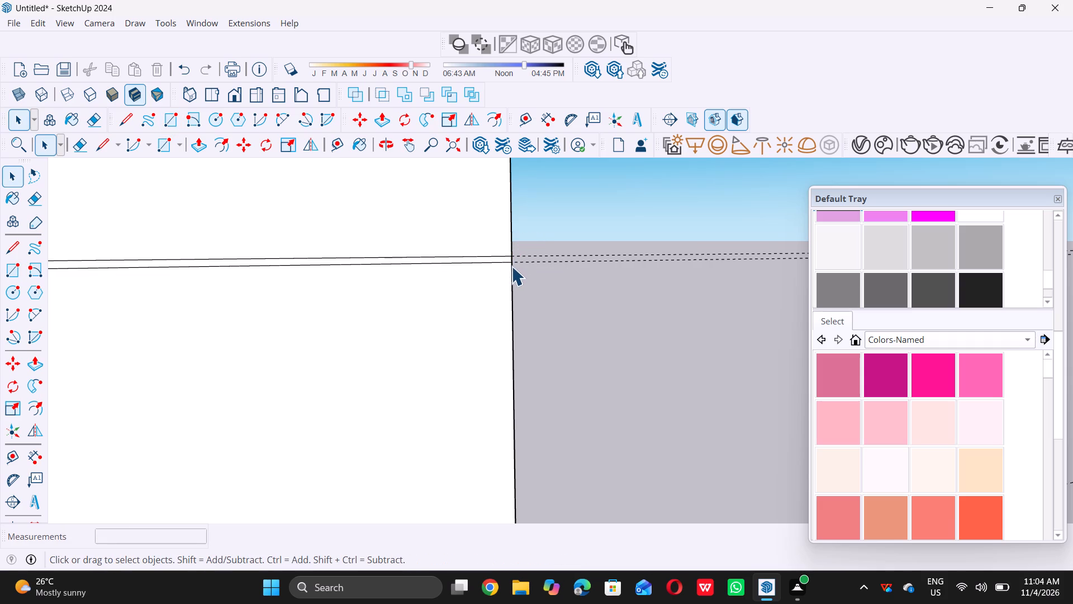
pyautogui.scroll(-8, 511, 266)
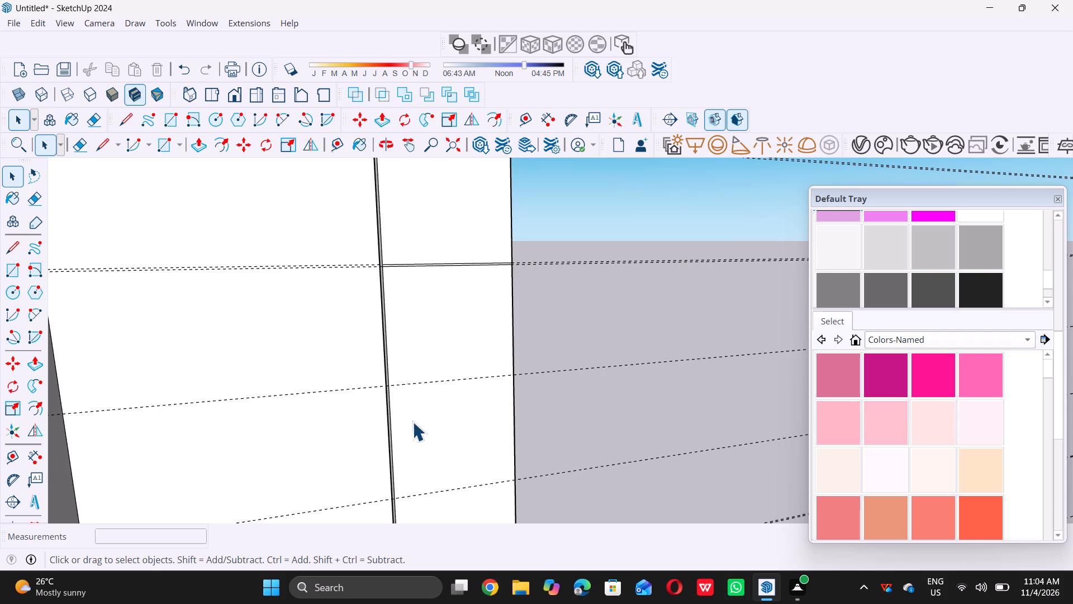
pyautogui.scroll(-6, 403, 385)
pyautogui.scroll(-3, 414, 328)
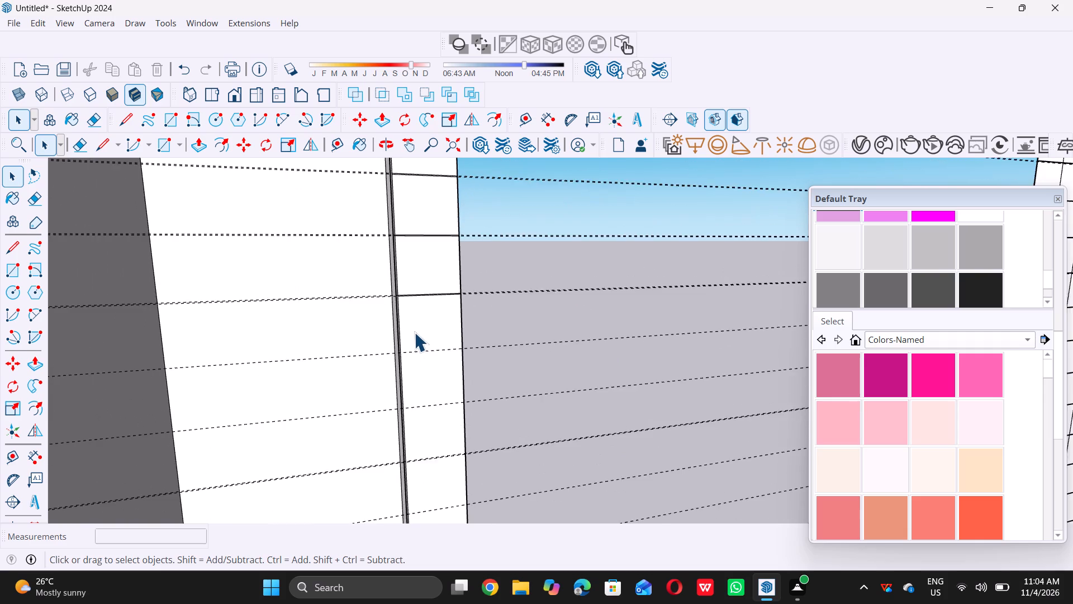
pyautogui.scroll(-2, 414, 332)
pyautogui.scroll(-4, 418, 285)
pyautogui.scroll(4, 405, 379)
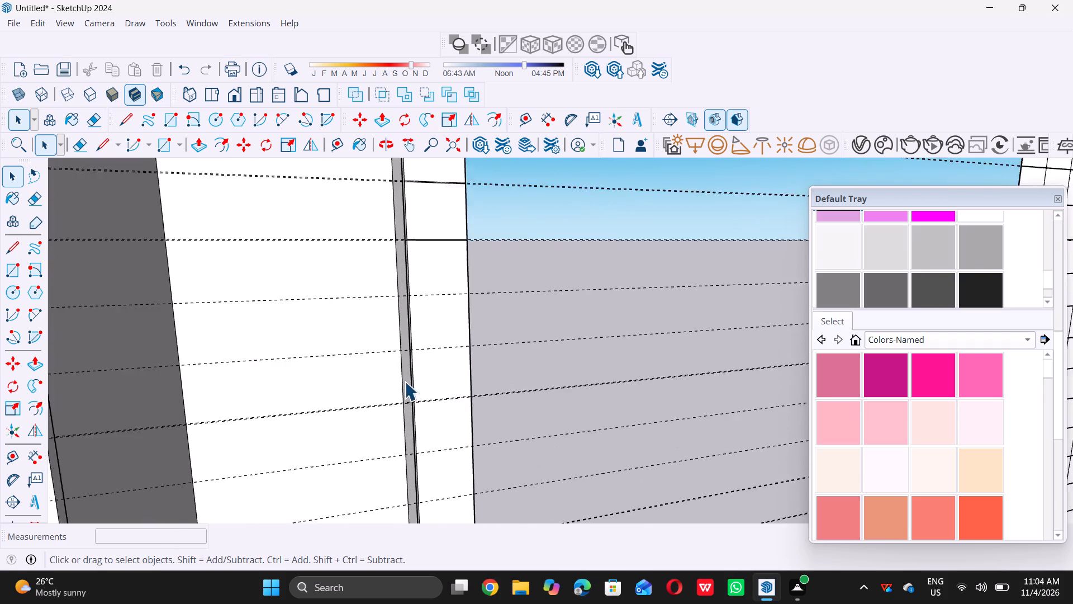
pyautogui.scroll(4, 405, 381)
pyautogui.scroll(-5, 408, 371)
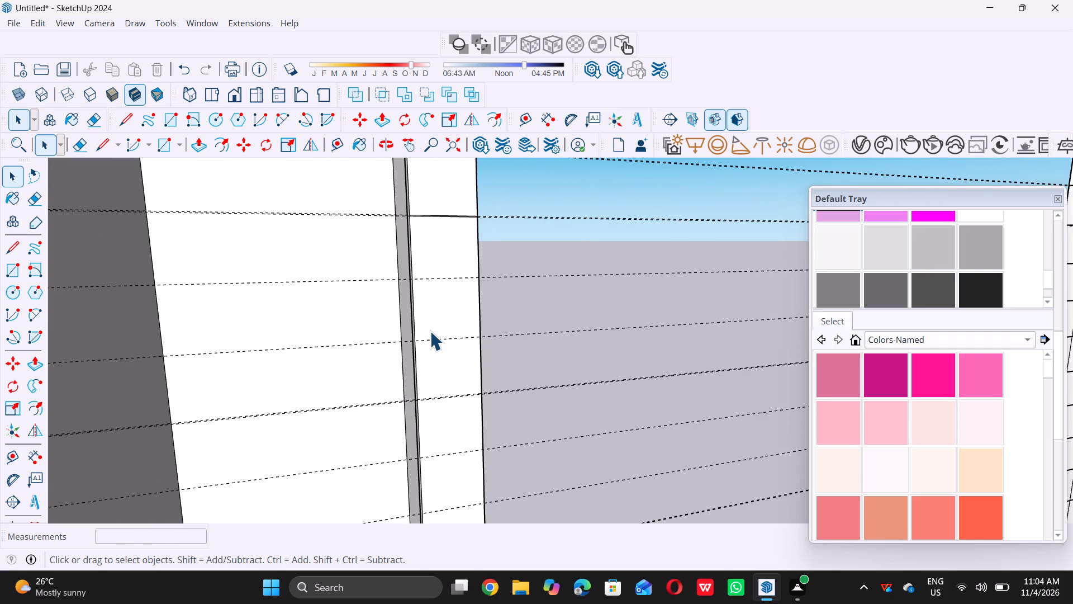
pyautogui.press('t')
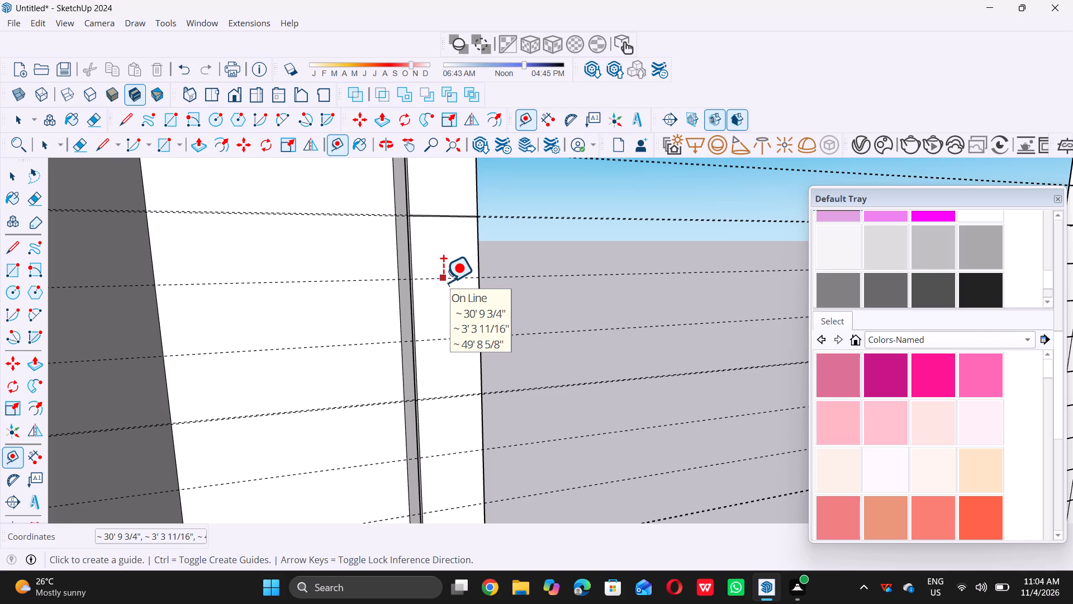
pyautogui.doubleClick(443, 282)
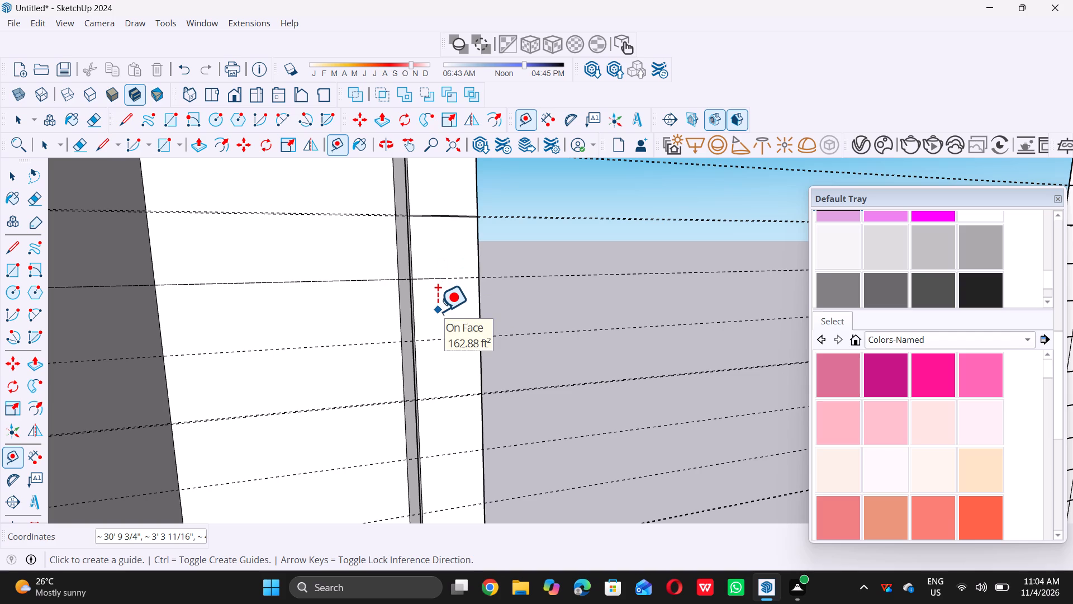
pyautogui.hotkey('ctrl', 'z')
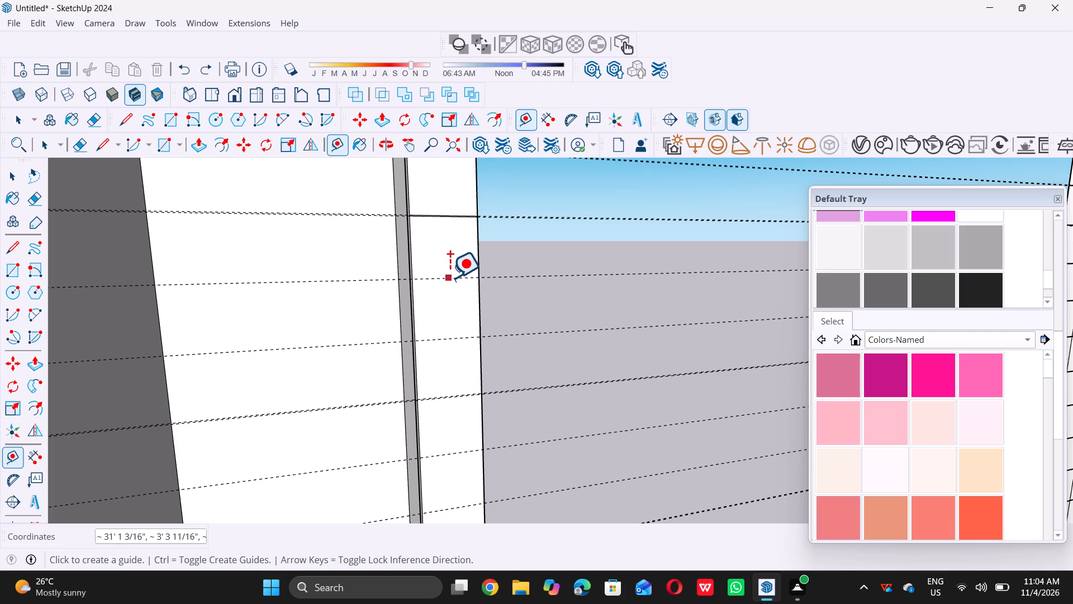
pyautogui.click(450, 277)
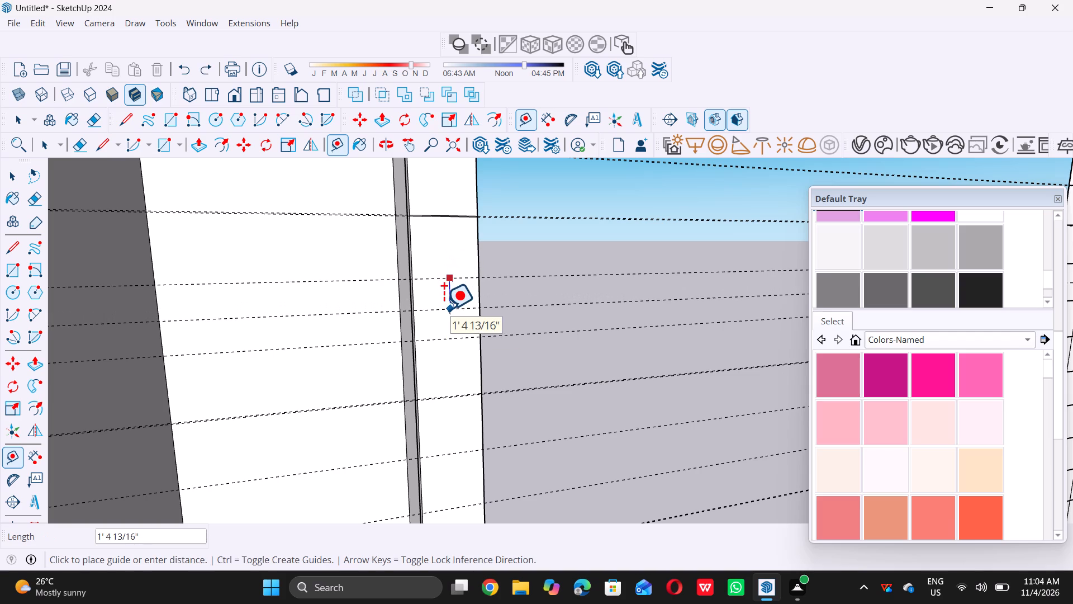
pyautogui.write('0.5')
pyautogui.hotkey('shift', '"')
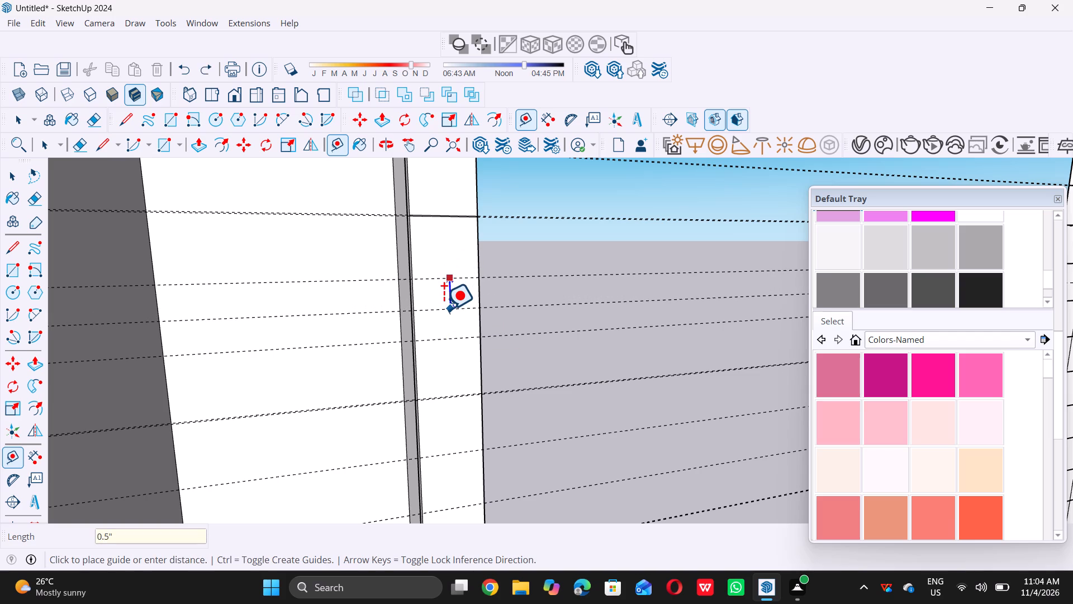
pyautogui.press('Return')
pyautogui.press('space')
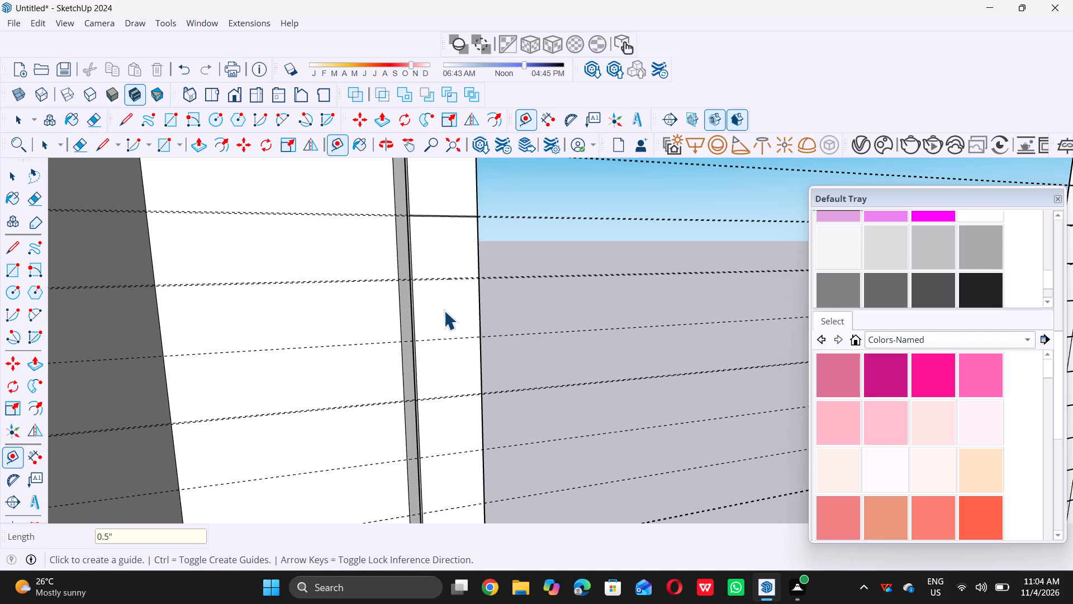
# Draw a 1/2" by 3' rectangle between the twelfth guide pair across the tall cabinet's right front stile.
pyautogui.press('r')
pyautogui.scroll(5, 409, 271)
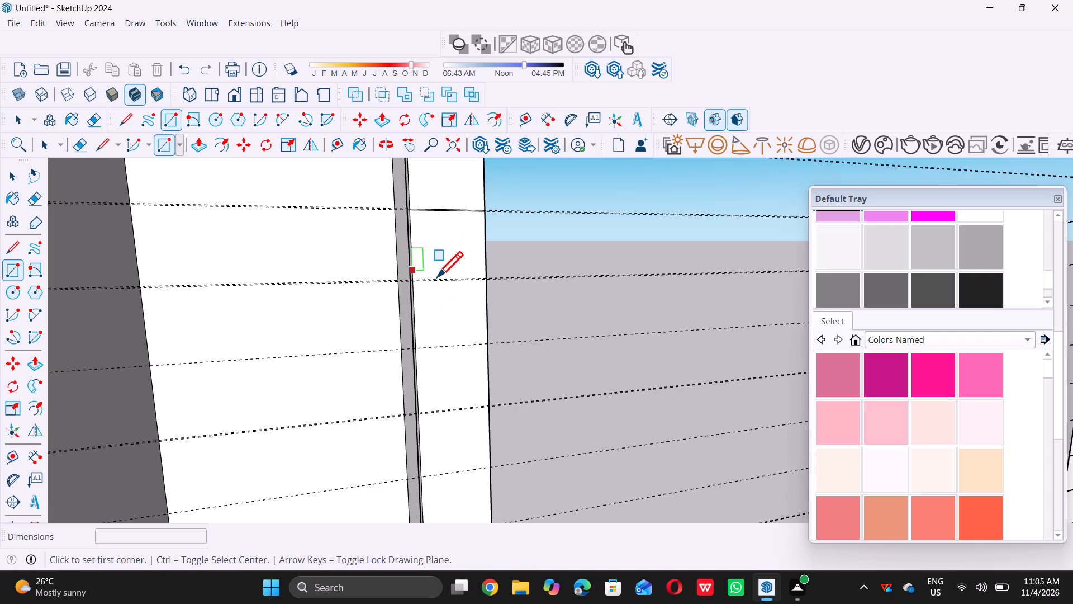
pyautogui.scroll(19, 437, 277)
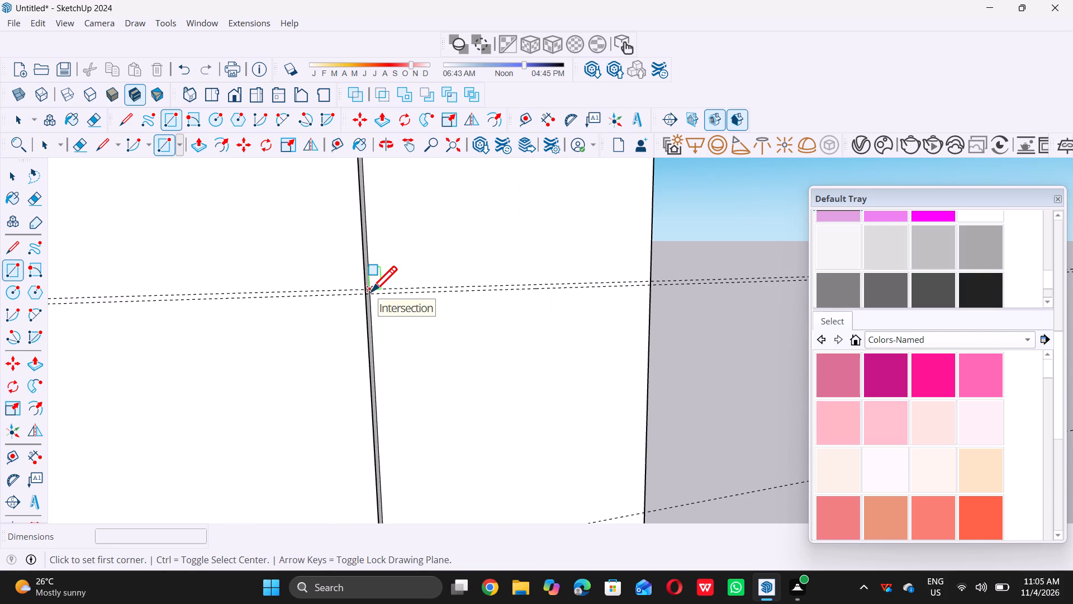
pyautogui.click(371, 291)
pyautogui.click(651, 288)
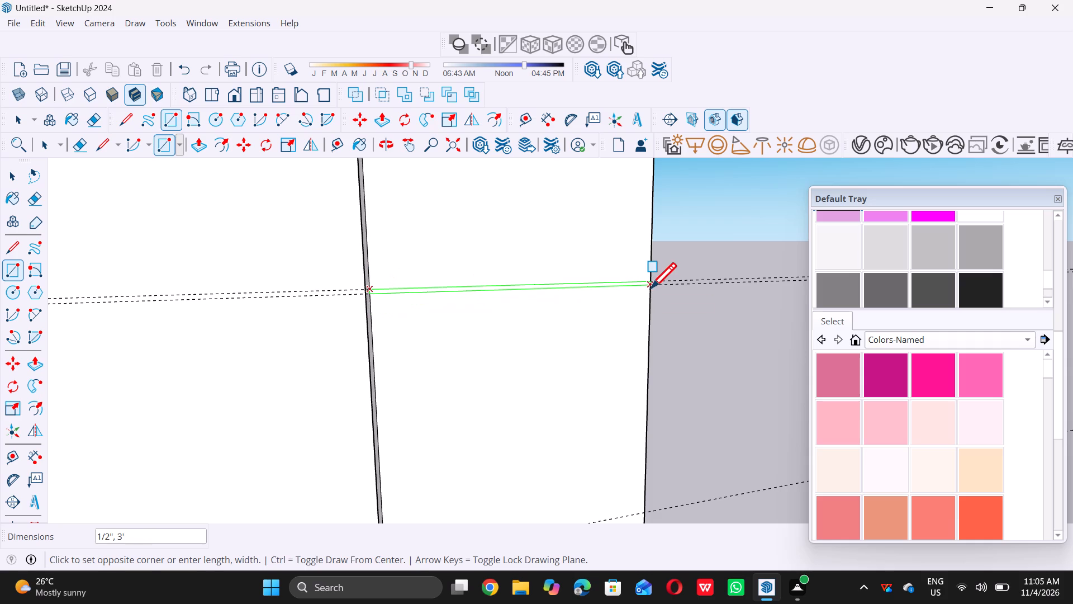
pyautogui.scroll(-20, 554, 291)
pyautogui.scroll(-3, 554, 291)
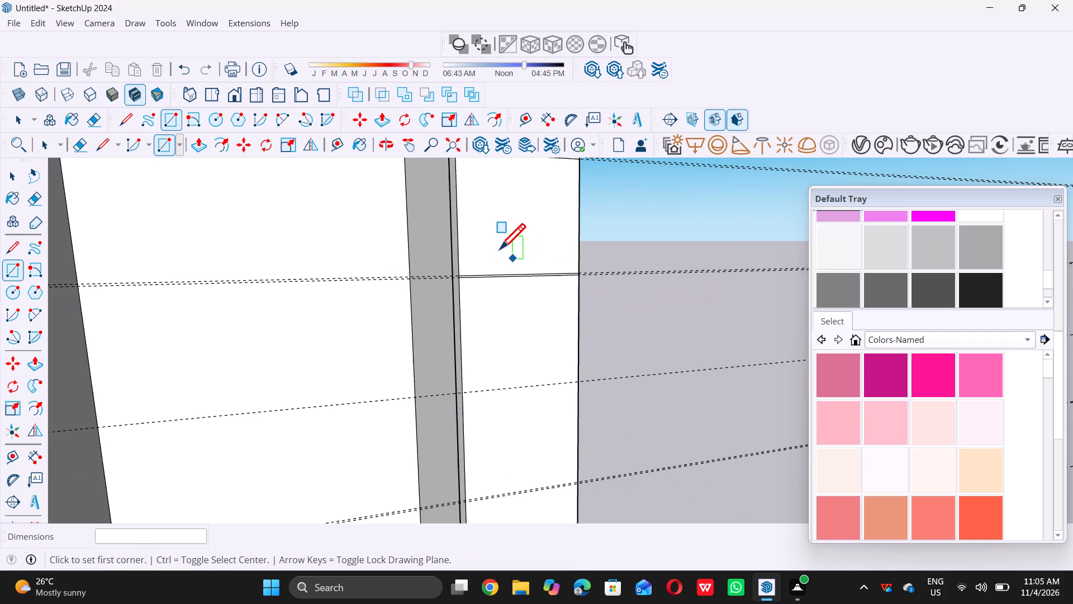
# Add a guide 0.5" below the single guide beneath the twelfth pair to form the thirteenth guide pair on the tall cabinet.
pyautogui.scroll(-8, 500, 249)
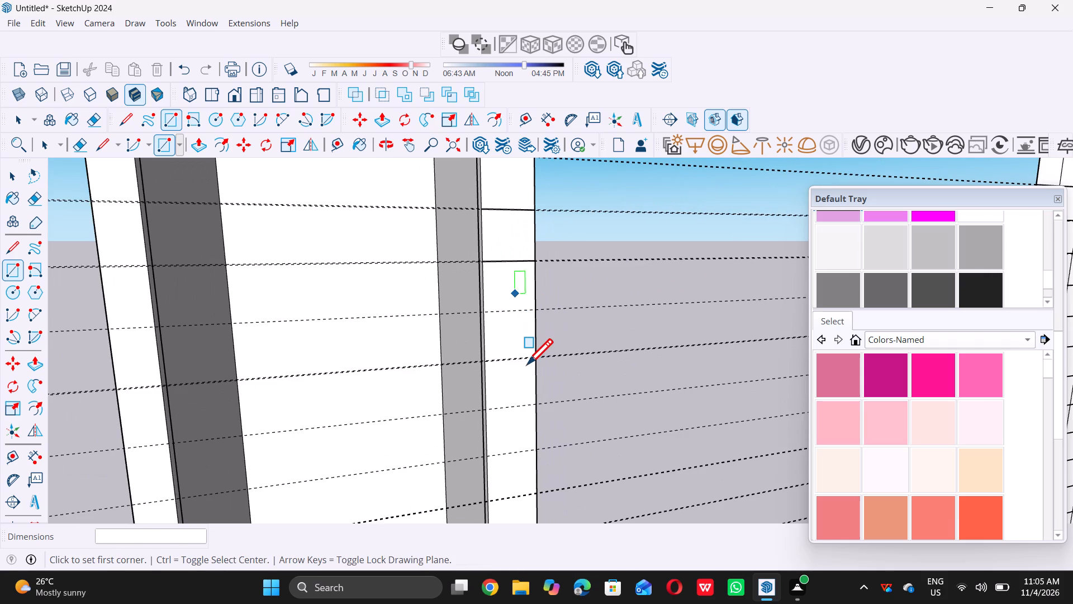
pyautogui.scroll(8, 527, 364)
pyautogui.press('space')
pyautogui.press('t')
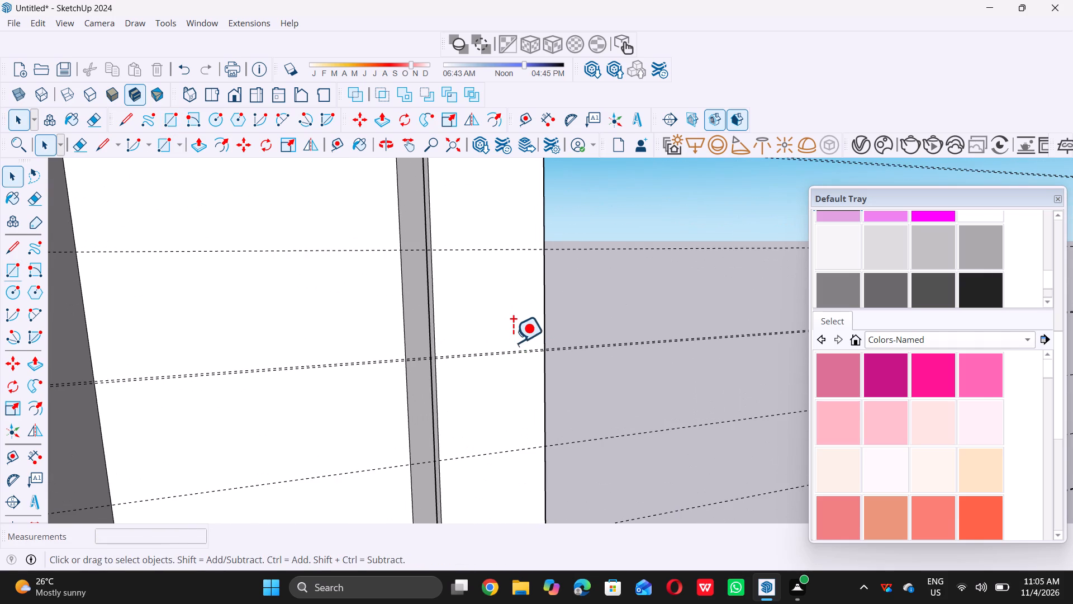
pyautogui.doubleClick(498, 251)
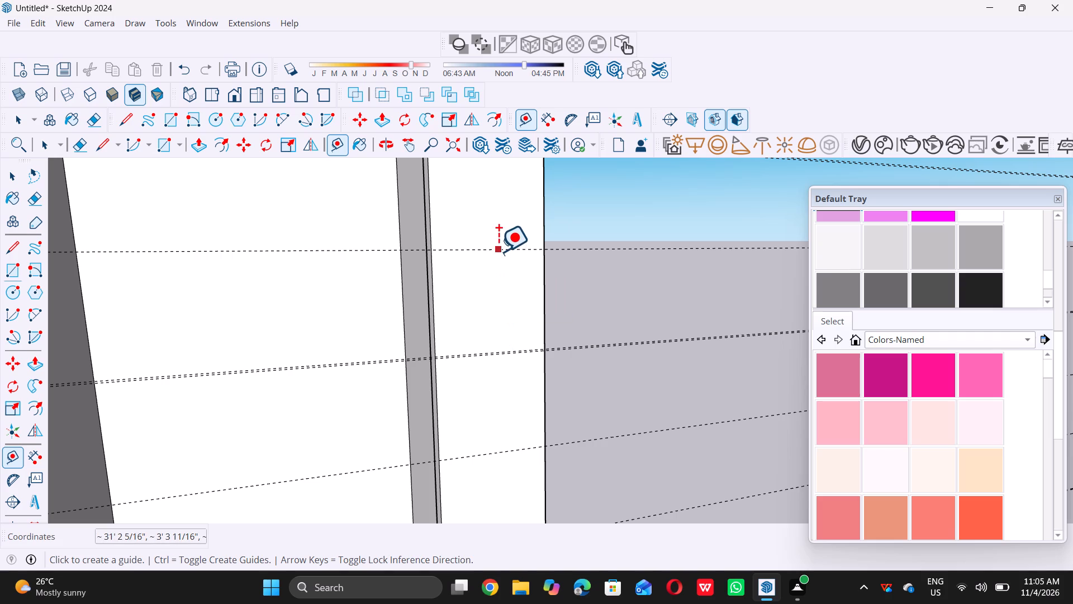
pyautogui.hotkey('ctrl', 'z')
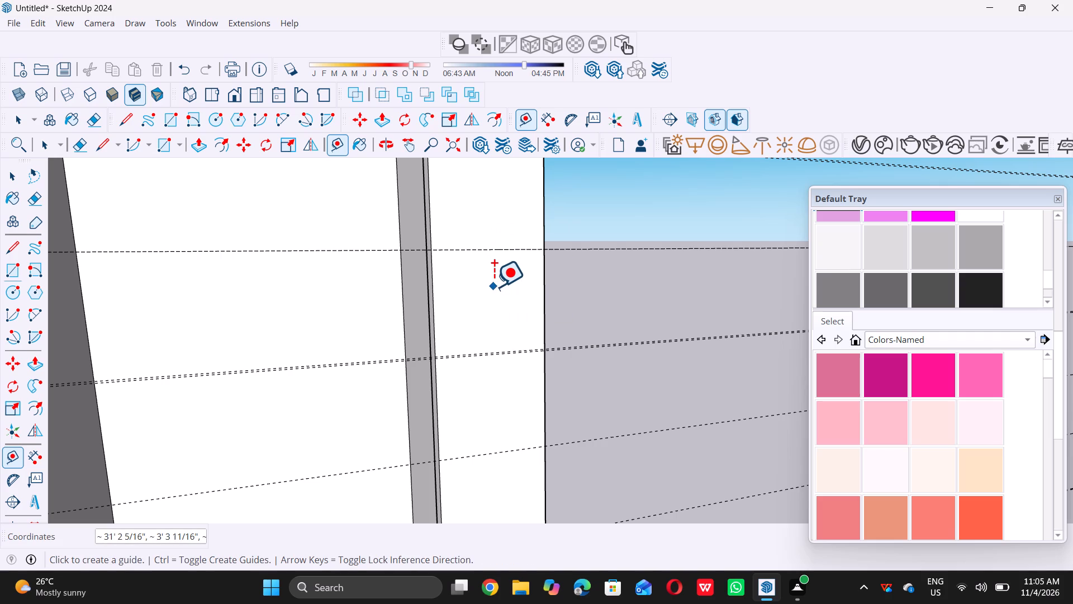
pyautogui.doubleClick(492, 247)
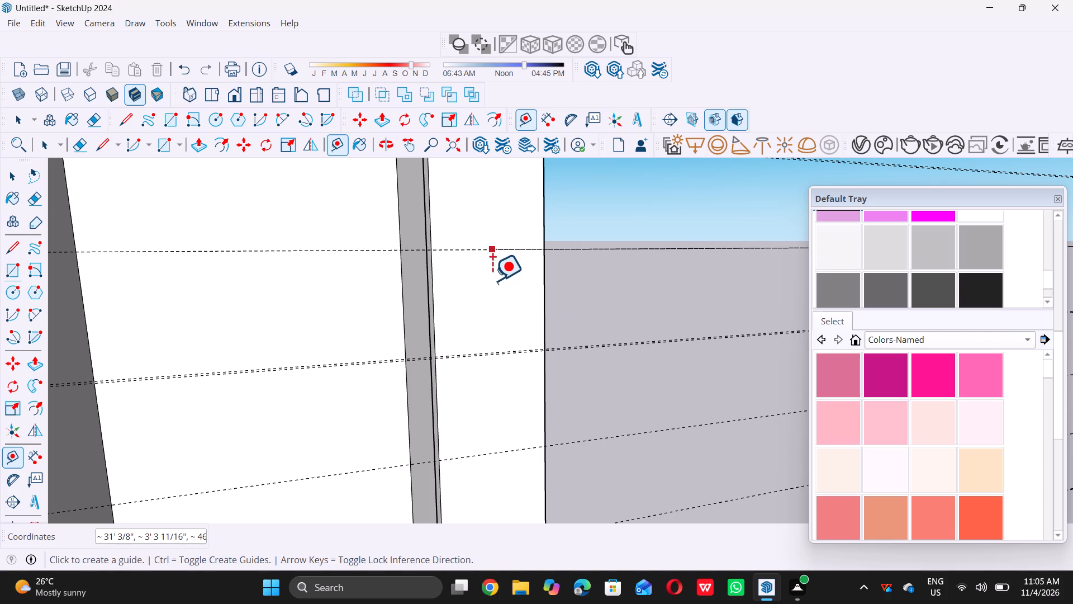
pyautogui.hotkey('ctrl', 'z')
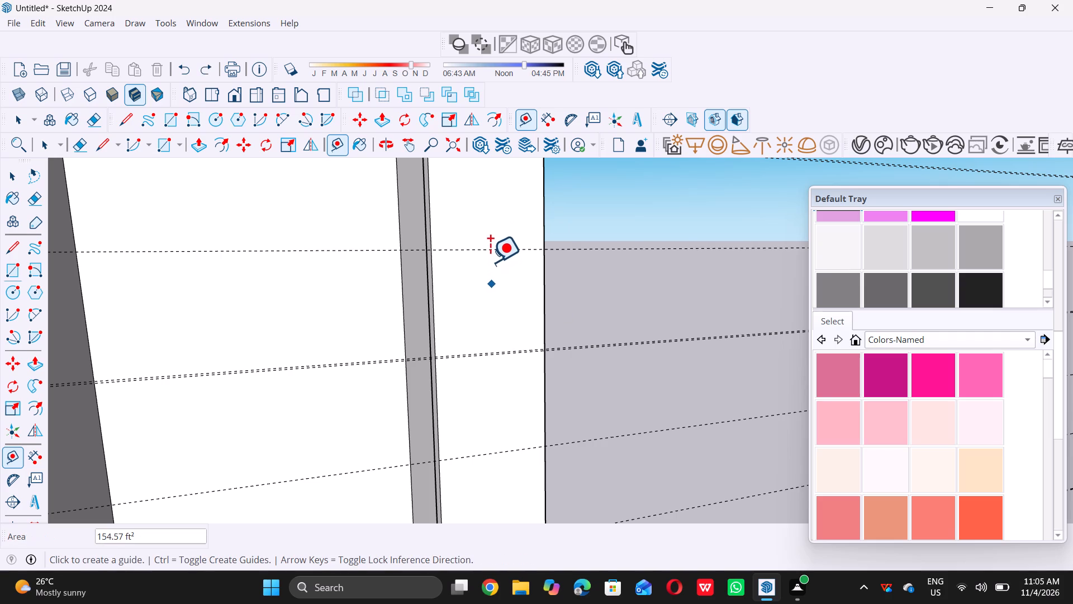
pyautogui.doubleClick(493, 248)
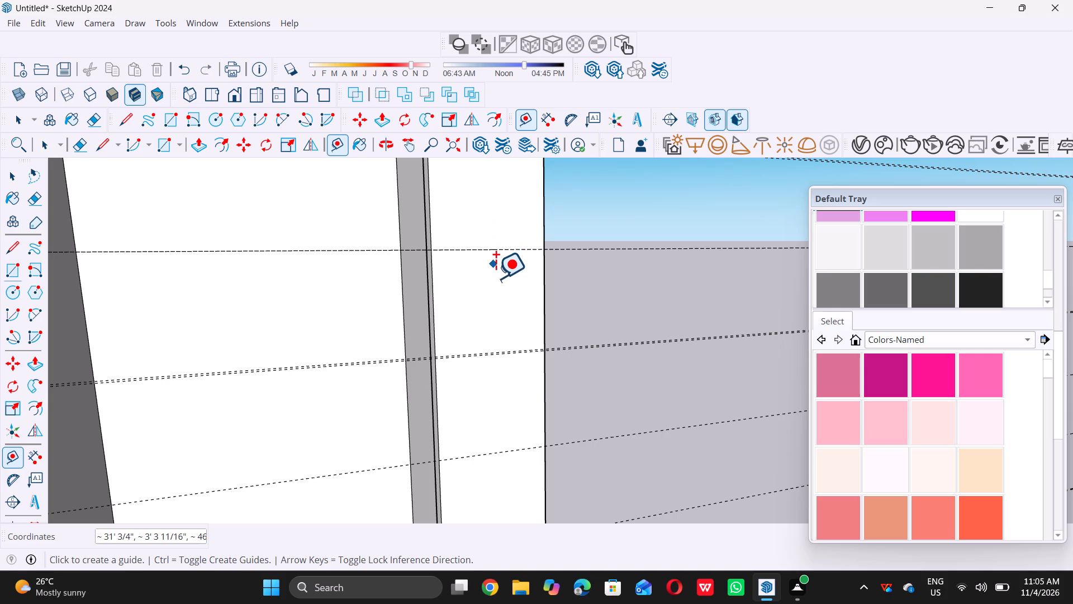
pyautogui.hotkey('ctrl', 'z')
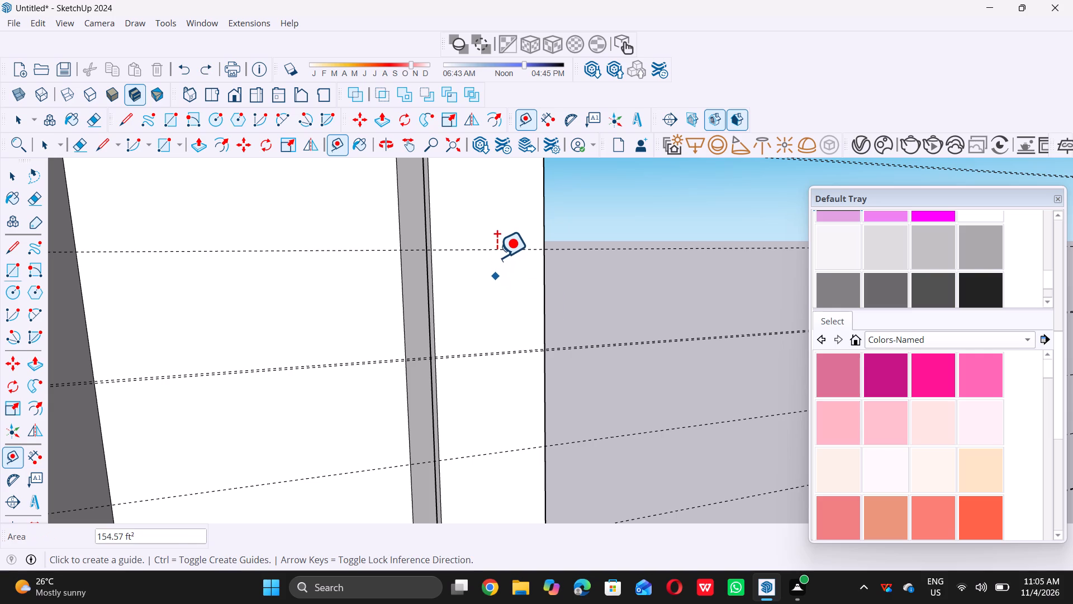
pyautogui.click(499, 252)
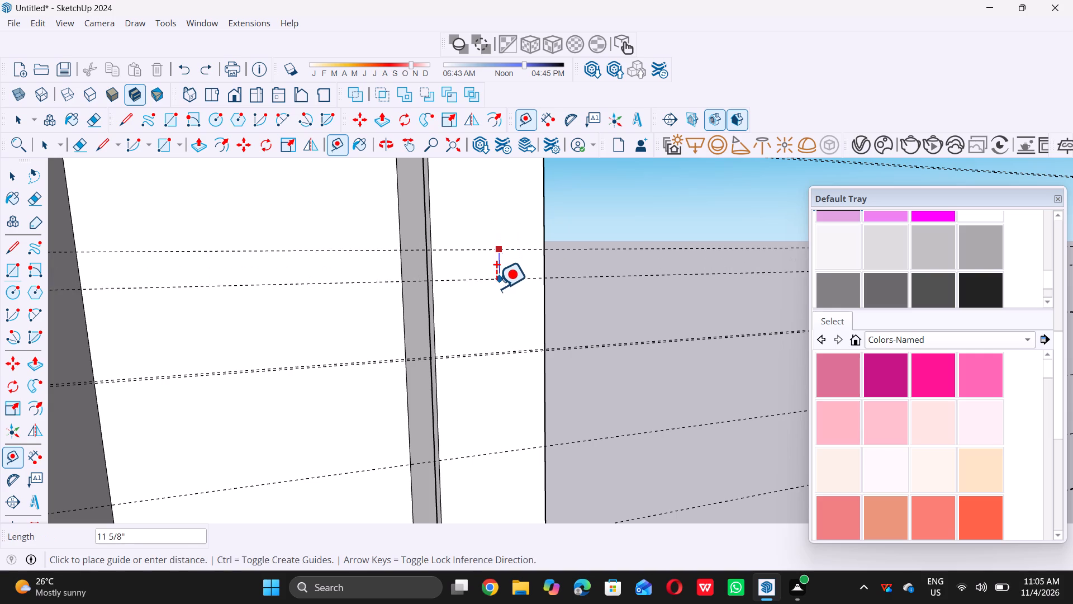
pyautogui.write('0.5')
pyautogui.hotkey('shift', '"')
pyautogui.press('Return')
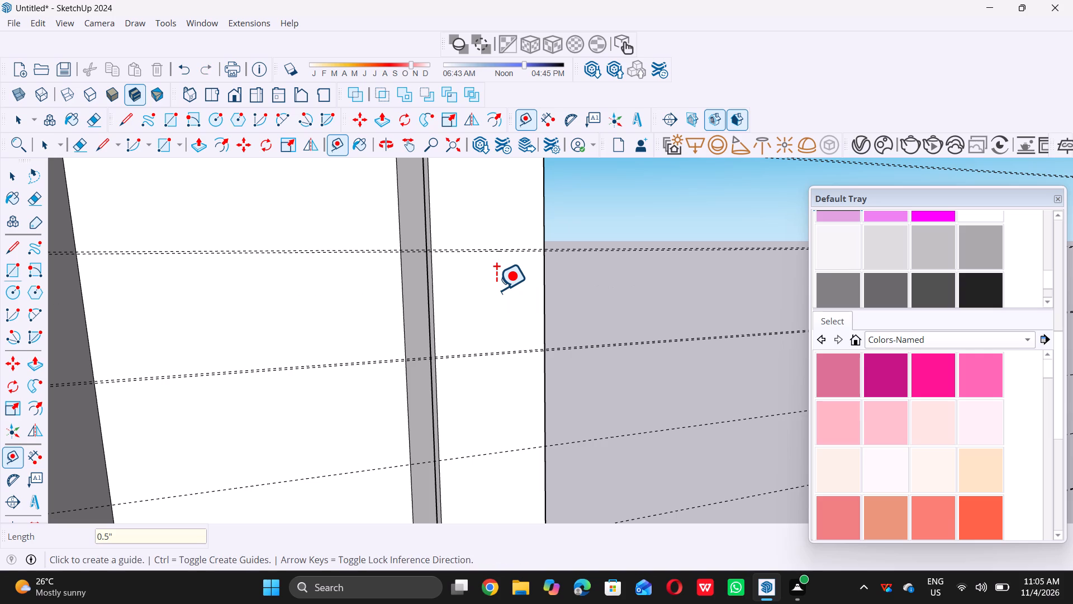
pyautogui.click(496, 290)
pyautogui.press('space')
# Draw a 1/2" by 3' rectangle between the thirteenth guide pair across the tall cabinet's right front stile.
pyautogui.press('r')
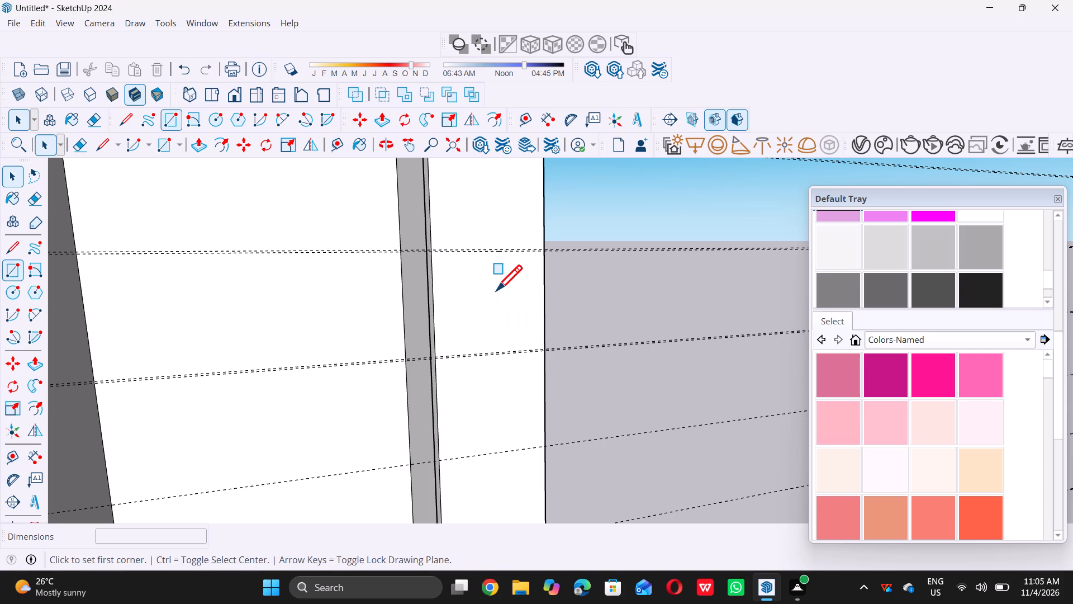
pyautogui.scroll(5, 547, 251)
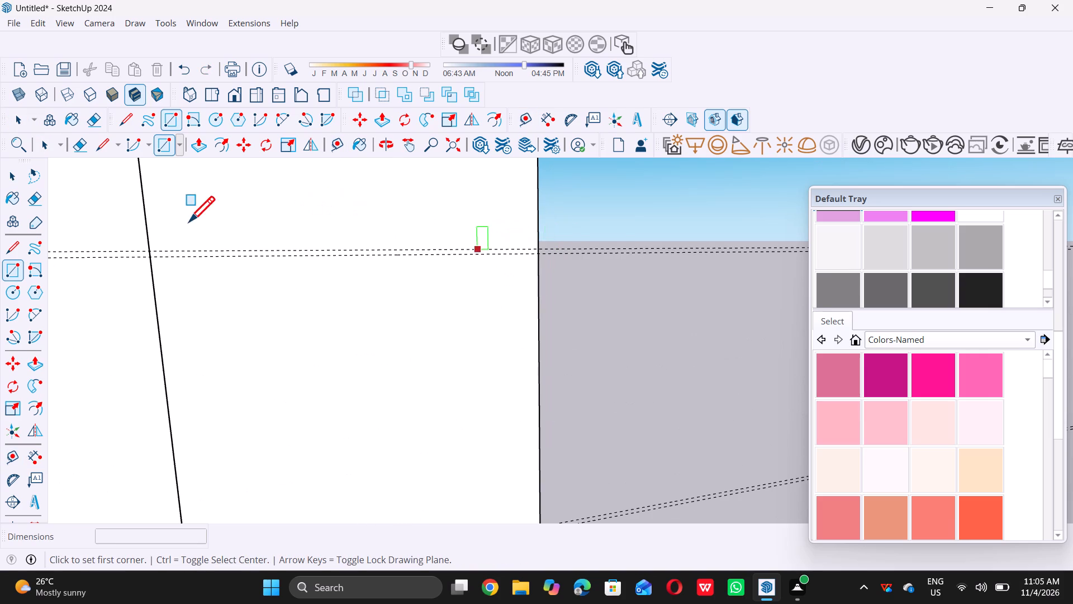
pyautogui.click(151, 248)
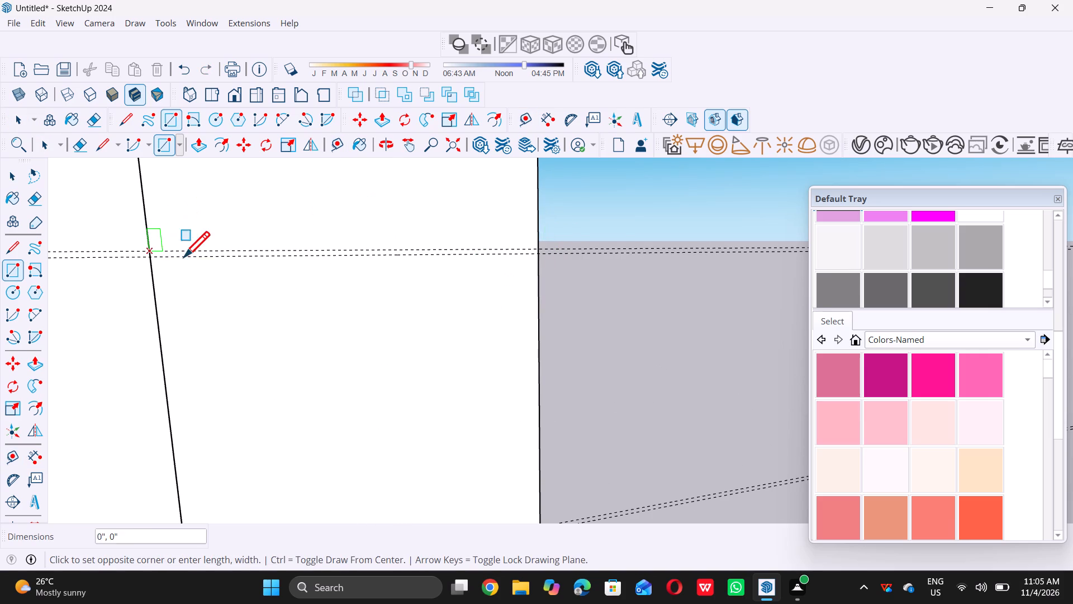
pyautogui.click(541, 254)
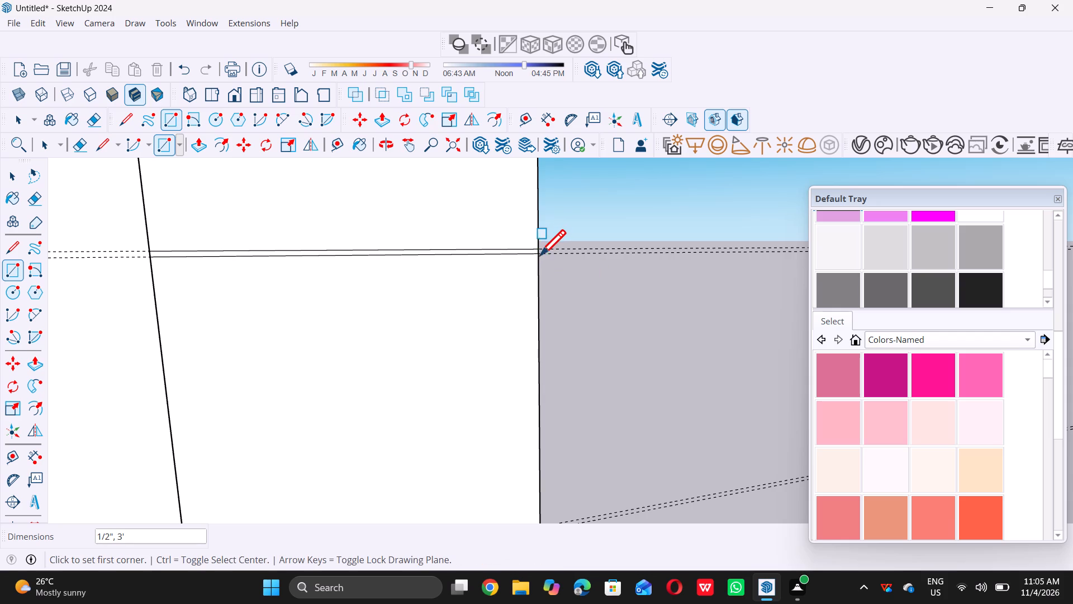
# Draw a rectangle between the existing fourteenth guide pair across the tall cabinet's right front stile.
pyautogui.scroll(-20, 540, 255)
pyautogui.scroll(-6, 540, 255)
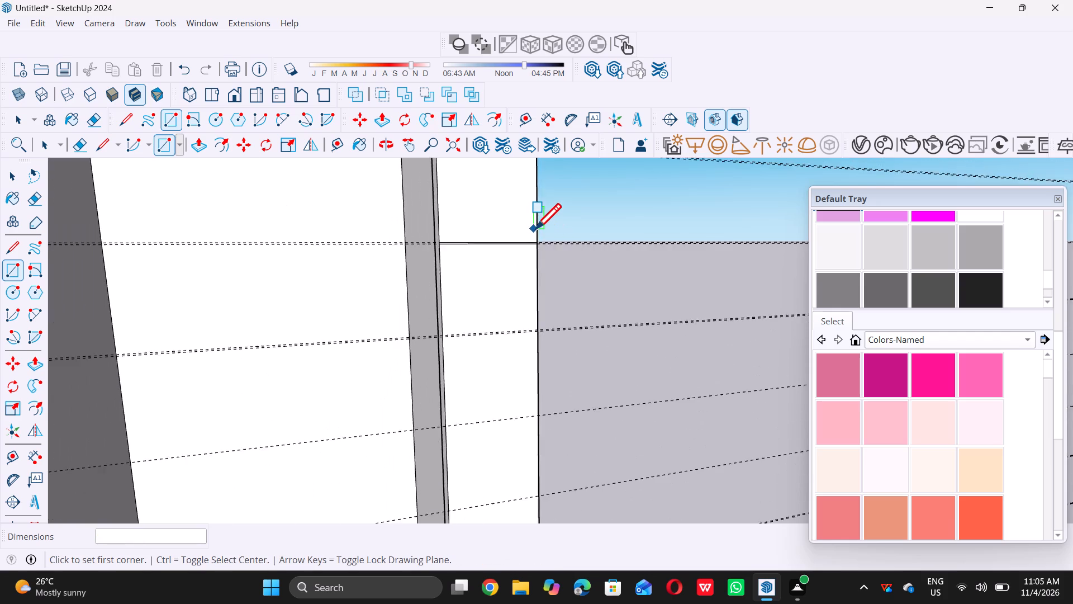
pyautogui.scroll(7, 530, 318)
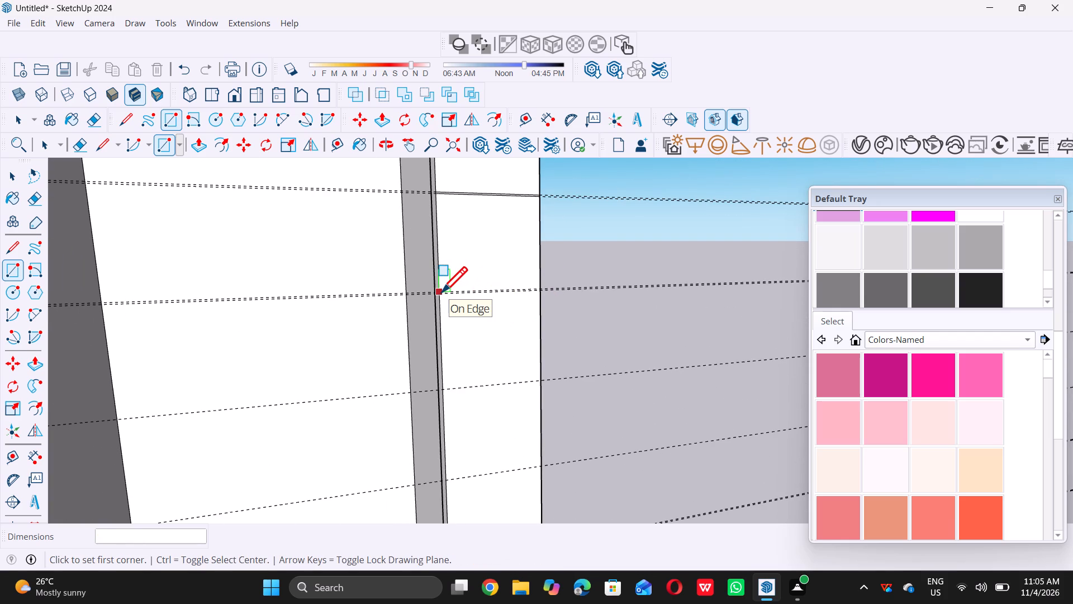
pyautogui.scroll(6, 441, 292)
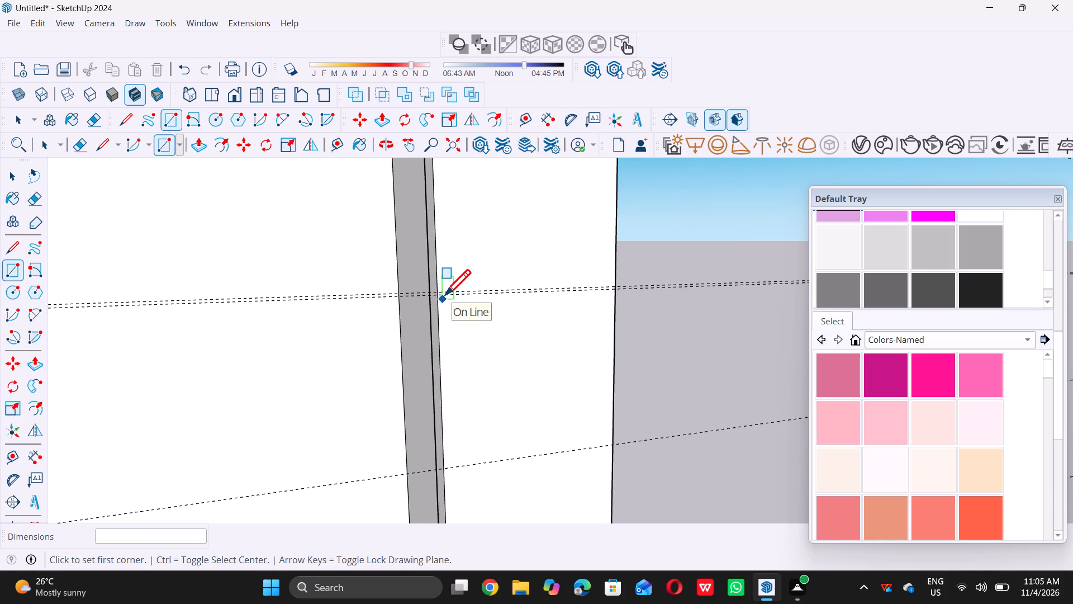
pyautogui.scroll(5, 550, 306)
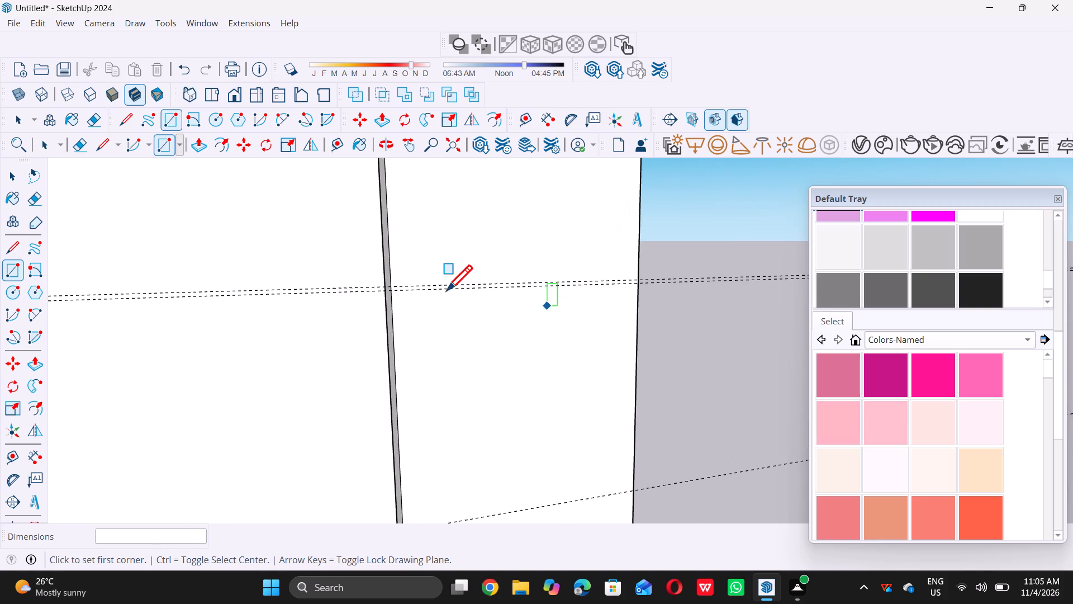
pyautogui.doubleClick(391, 287)
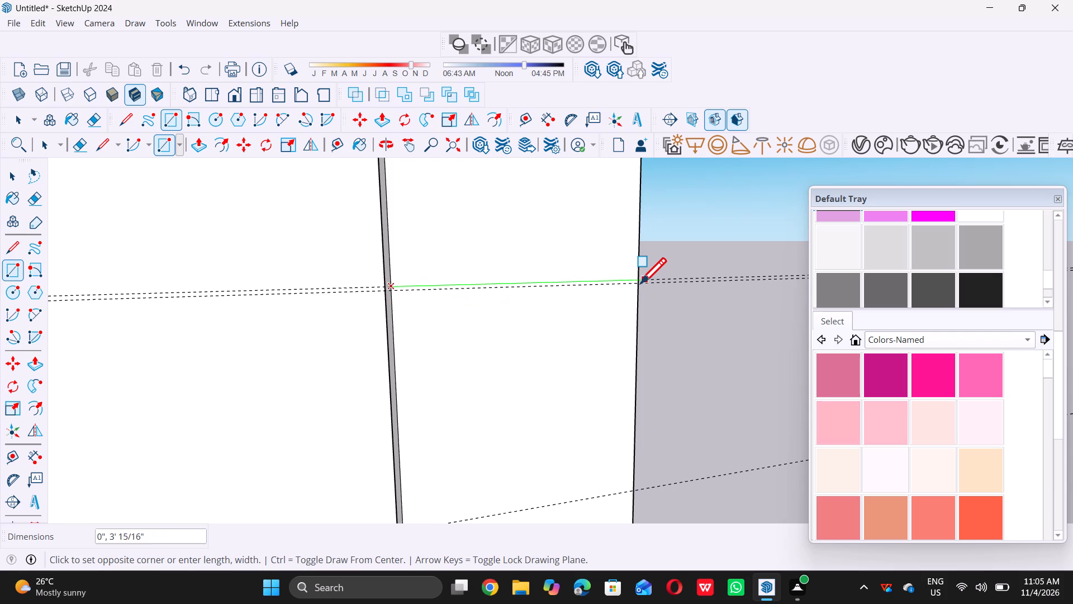
pyautogui.doubleClick(638, 287)
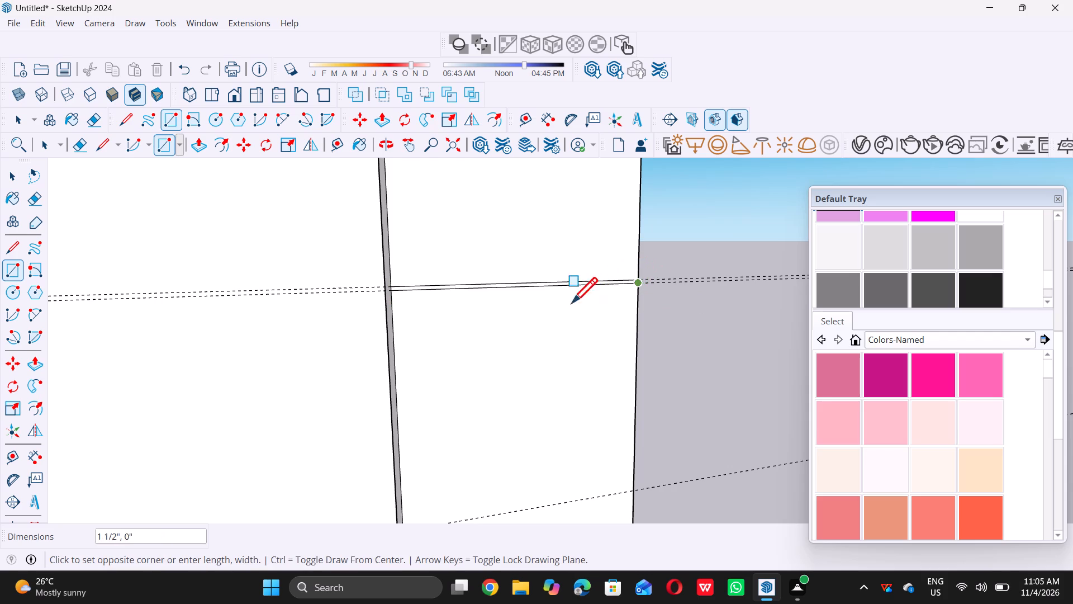
pyautogui.scroll(-12, 545, 294)
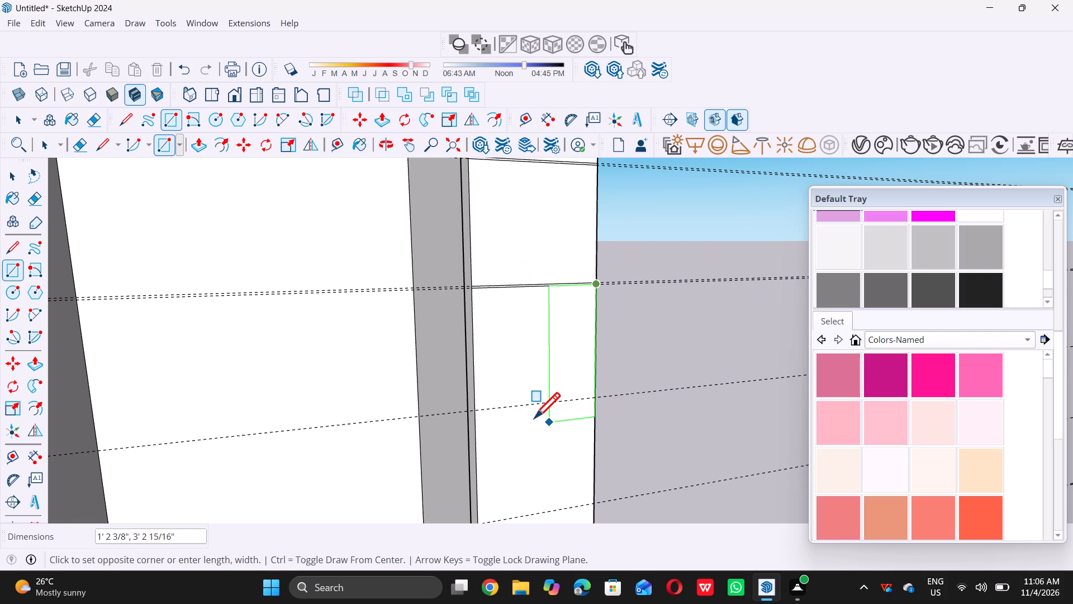
pyautogui.press('space')
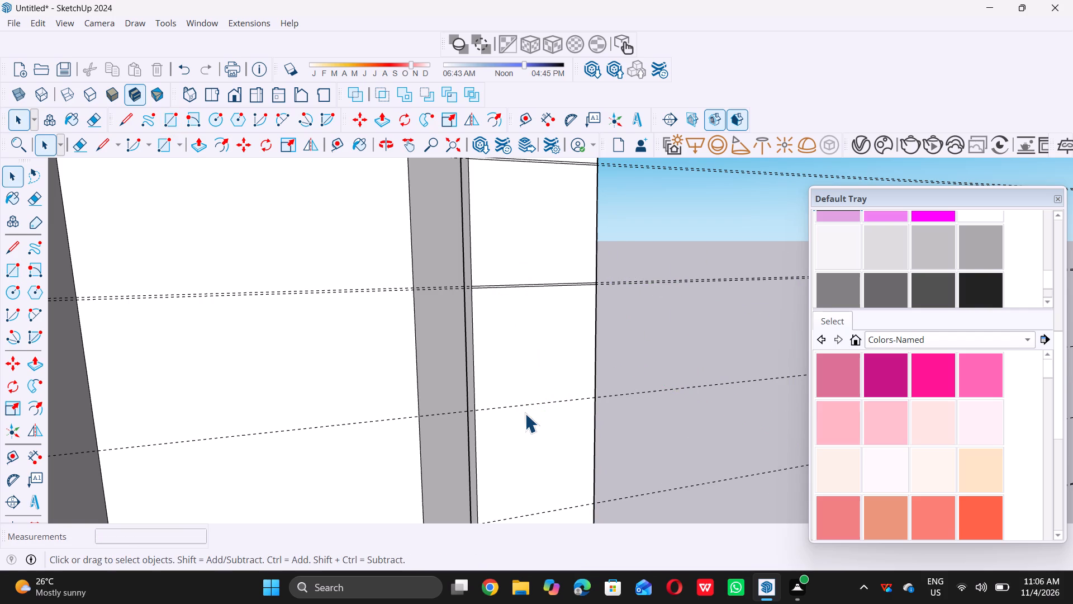
# Add a guide 0.5" below the single guide beneath the fourteenth pair to form the fifteenth guide pair on the tall cabinet.
pyautogui.scroll(-18, 554, 341)
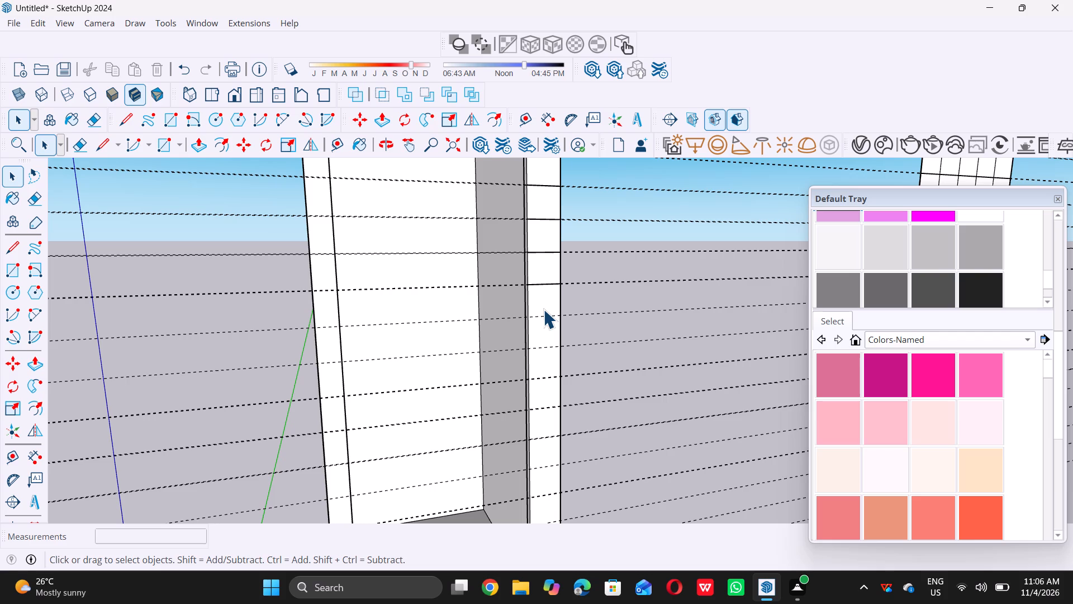
pyautogui.press('t')
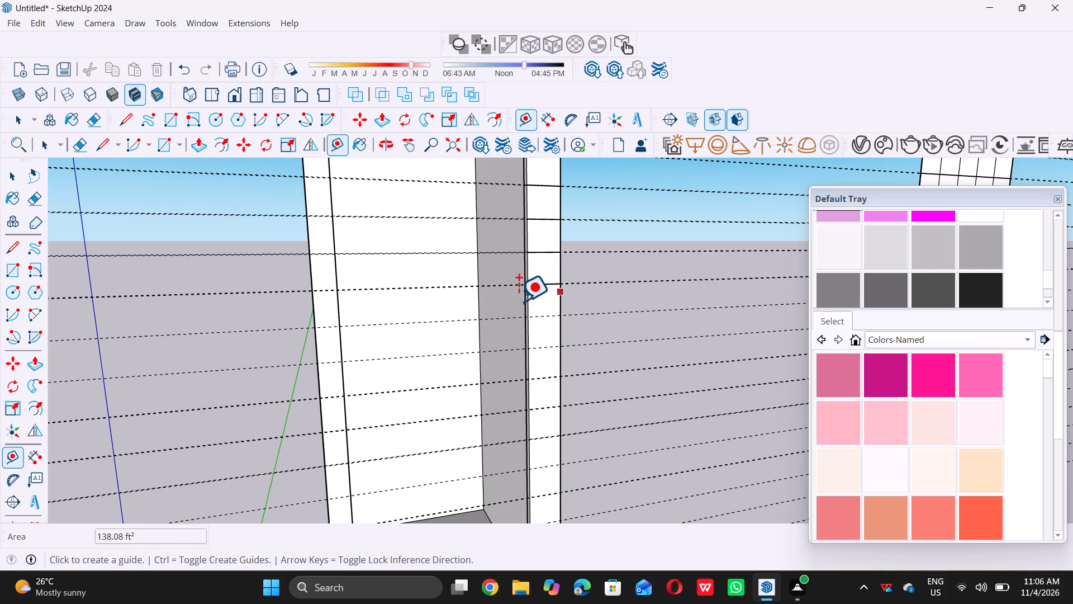
pyautogui.scroll(11, 550, 345)
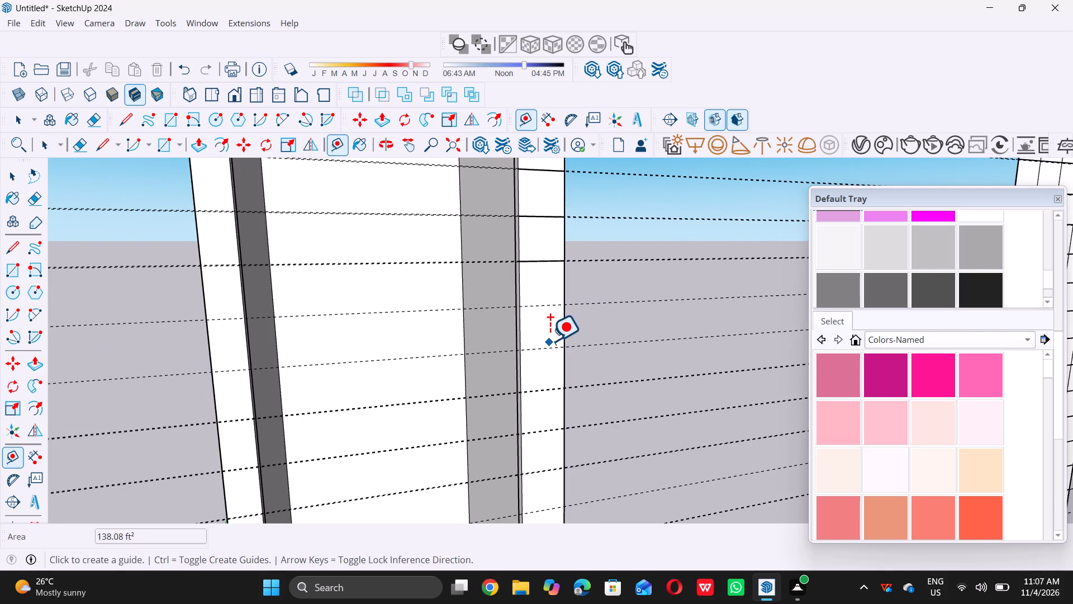
pyautogui.scroll(2, 550, 341)
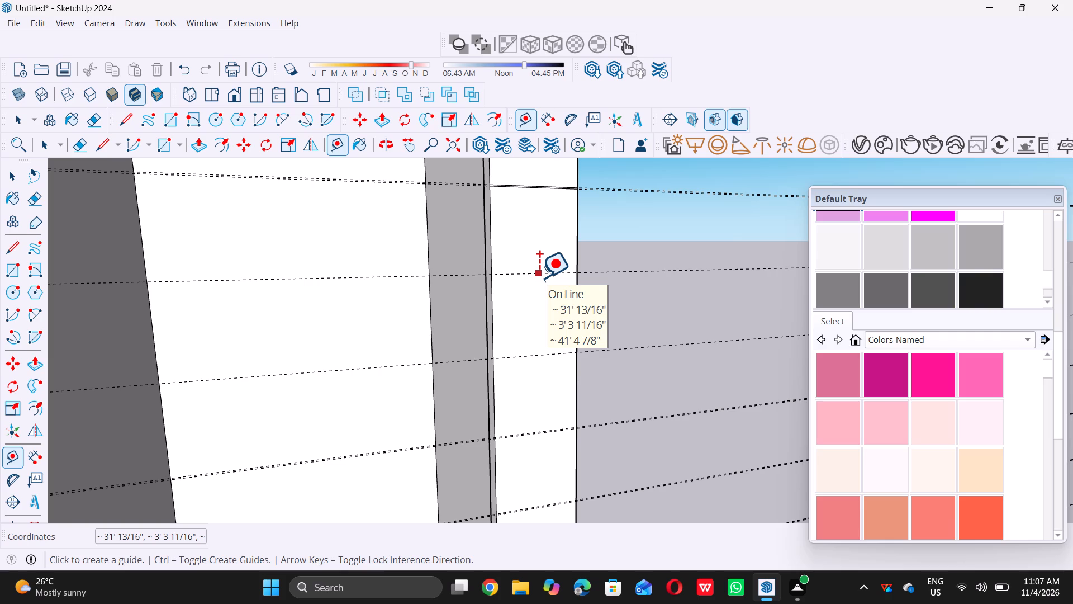
pyautogui.click(539, 277)
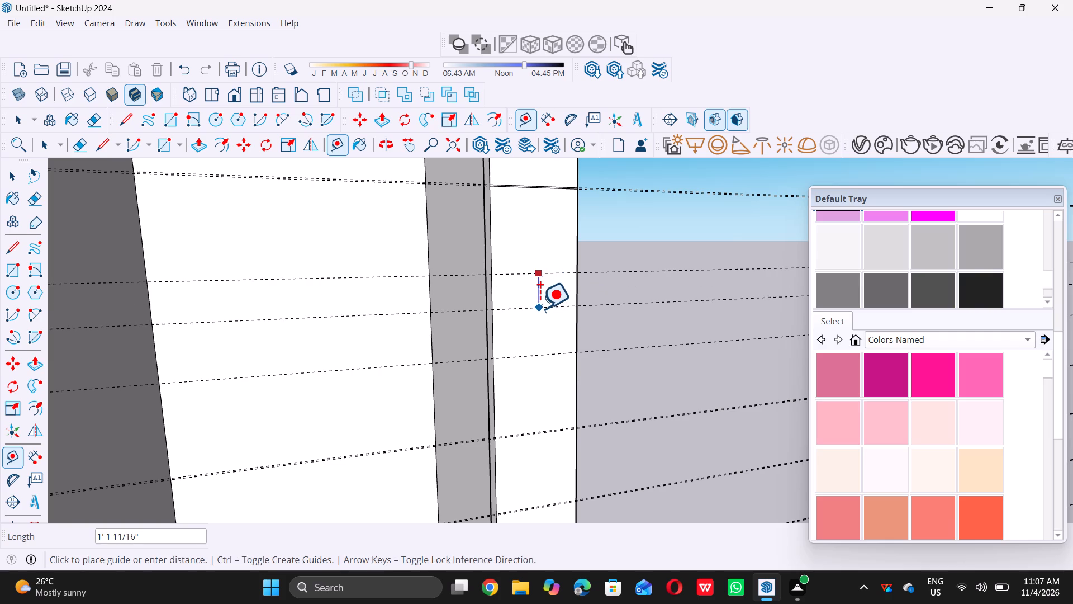
pyautogui.write('0.5')
pyautogui.hotkey('shift', '"')
pyautogui.press('Return')
# Draw a 1/2" by 3' rectangle between the fifteenth guide pair across the tall cabinet's right front stile.
pyautogui.press('r')
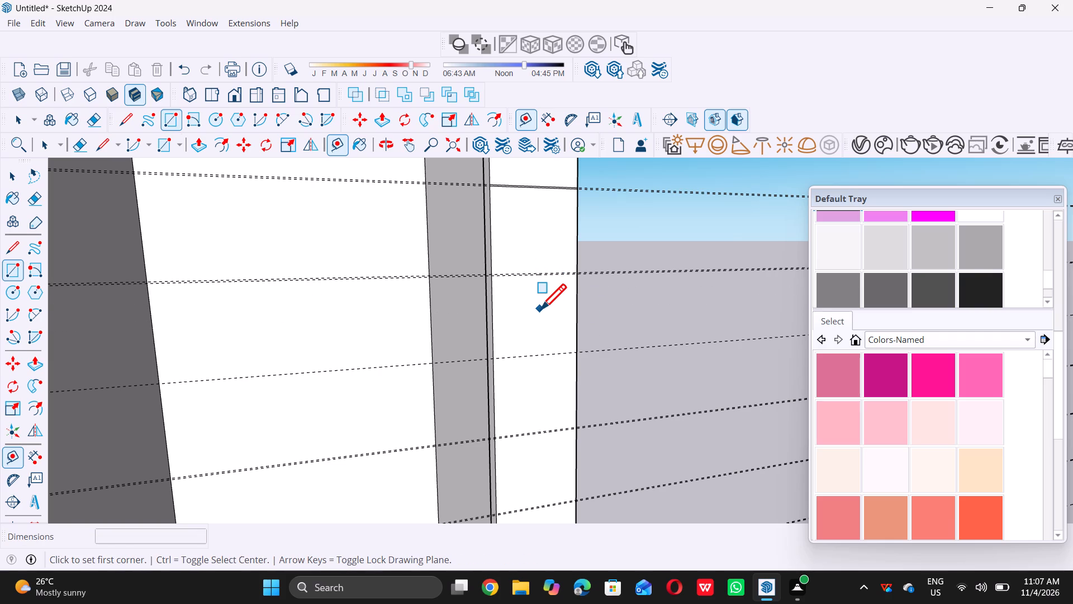
pyautogui.scroll(10, 540, 309)
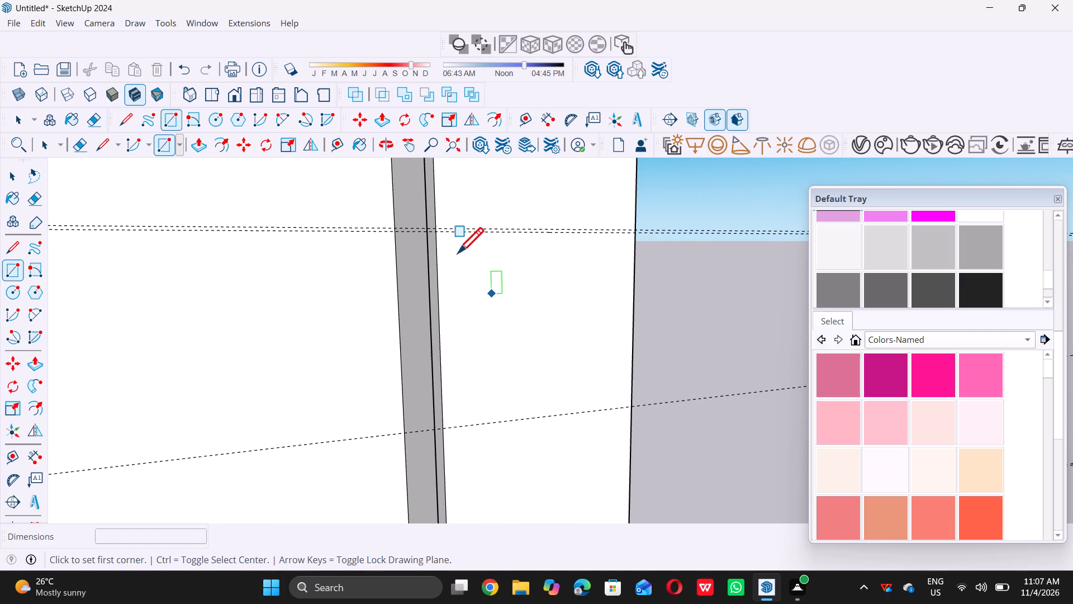
pyautogui.click(435, 228)
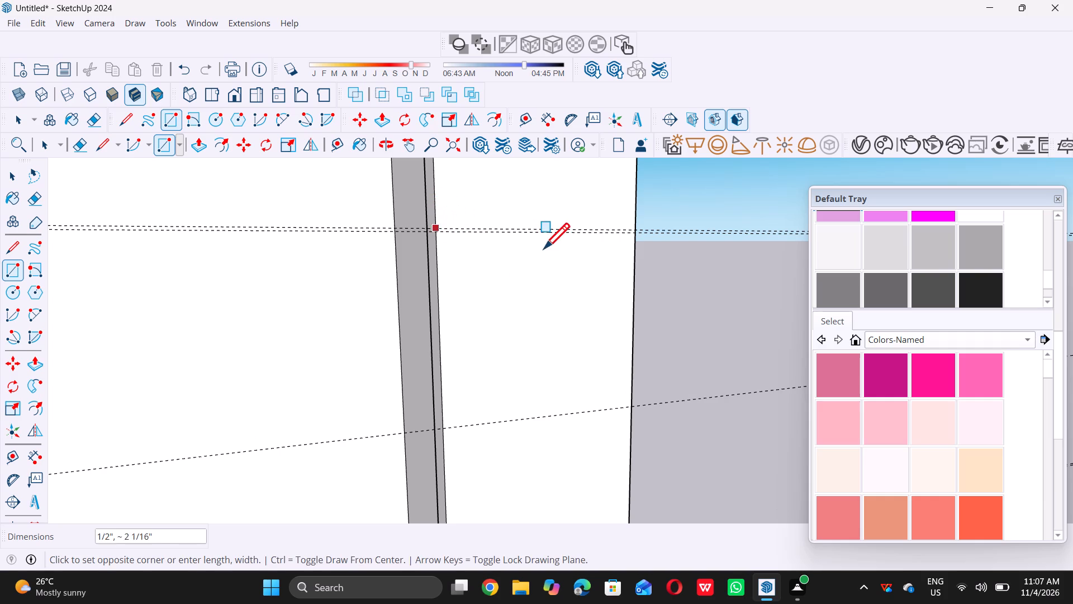
pyautogui.scroll(3, 632, 233)
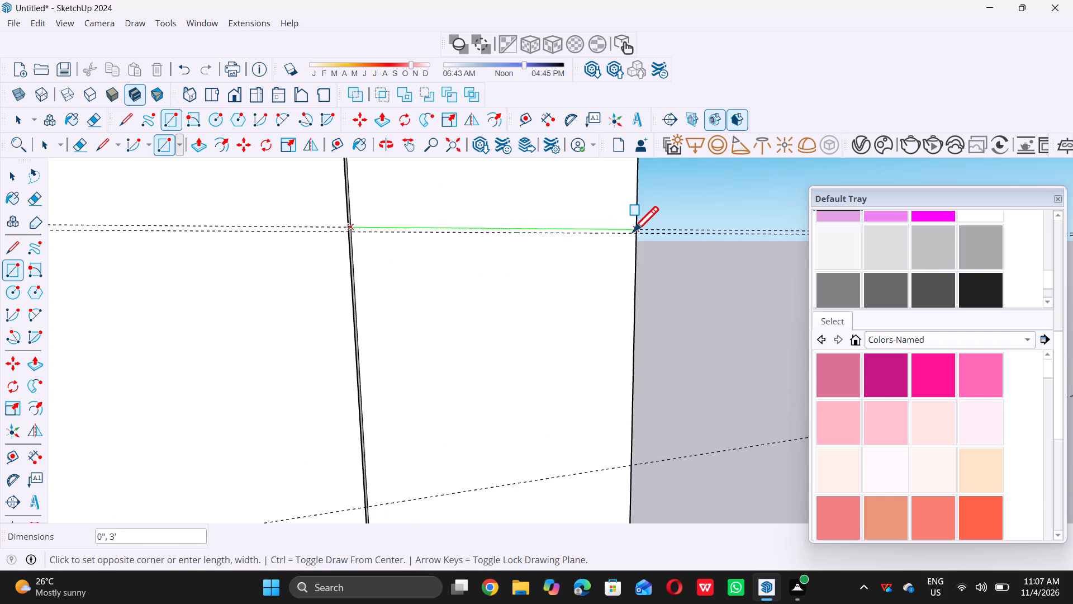
pyautogui.click(634, 233)
pyautogui.press('space')
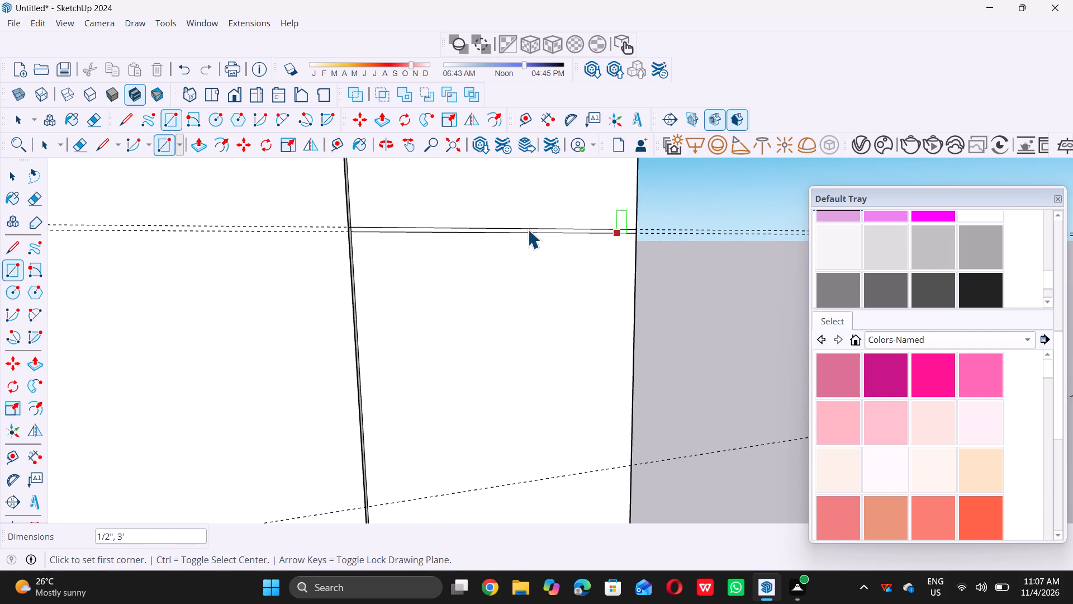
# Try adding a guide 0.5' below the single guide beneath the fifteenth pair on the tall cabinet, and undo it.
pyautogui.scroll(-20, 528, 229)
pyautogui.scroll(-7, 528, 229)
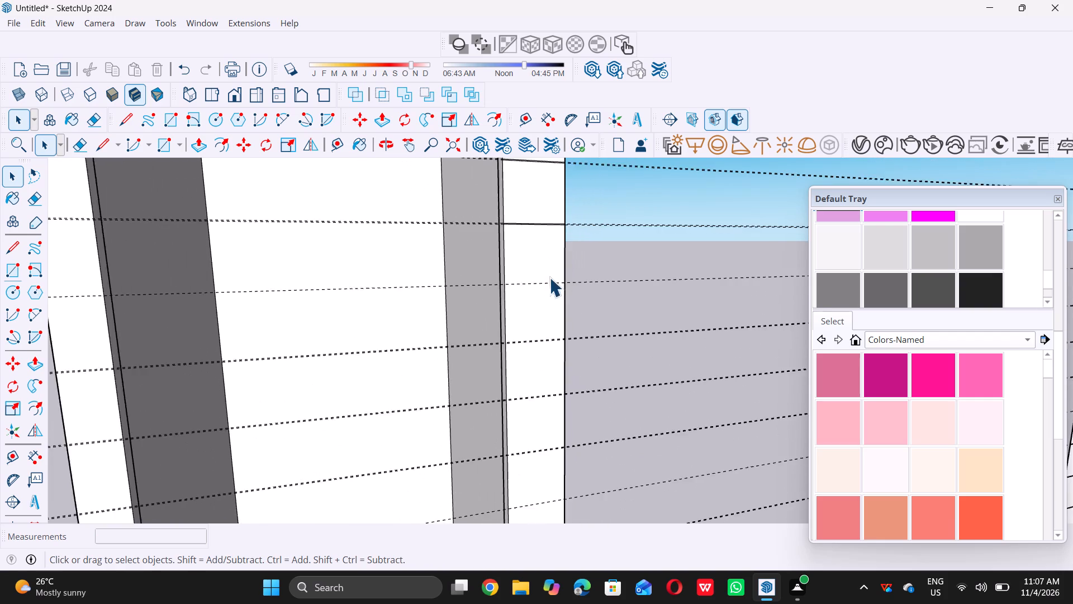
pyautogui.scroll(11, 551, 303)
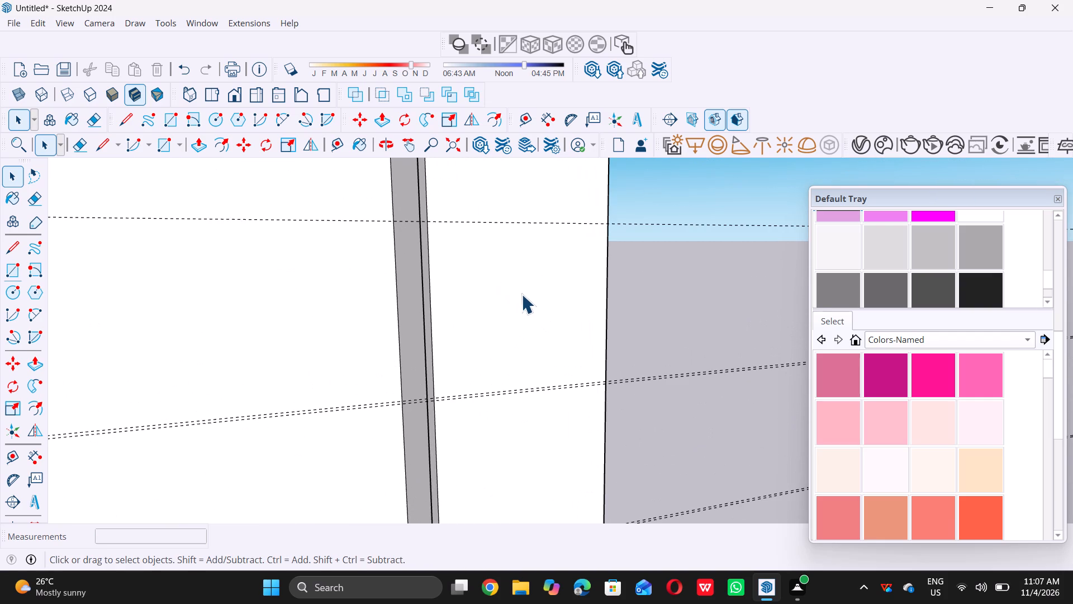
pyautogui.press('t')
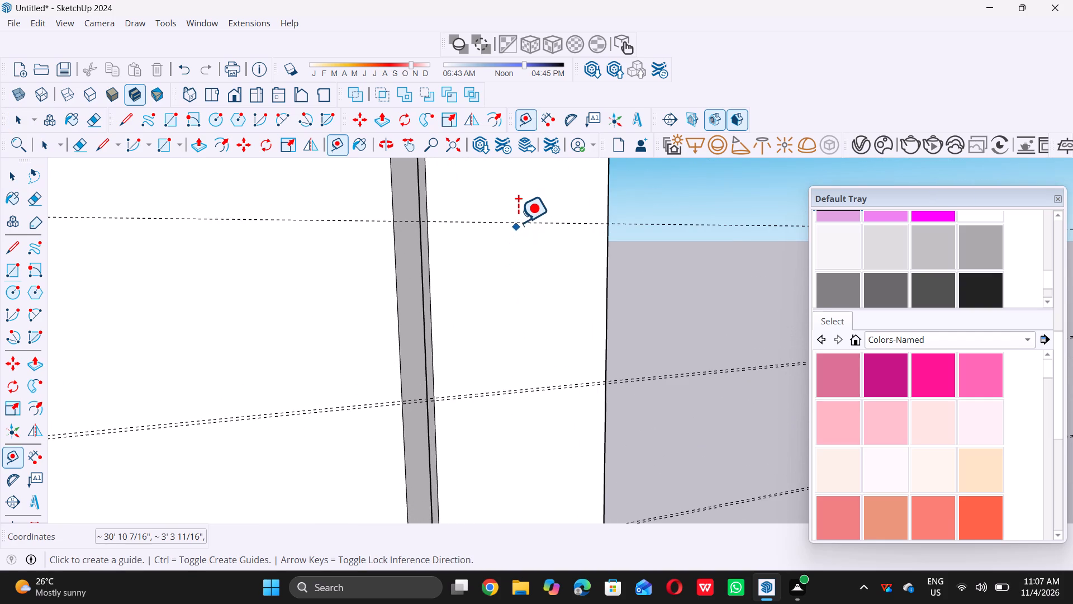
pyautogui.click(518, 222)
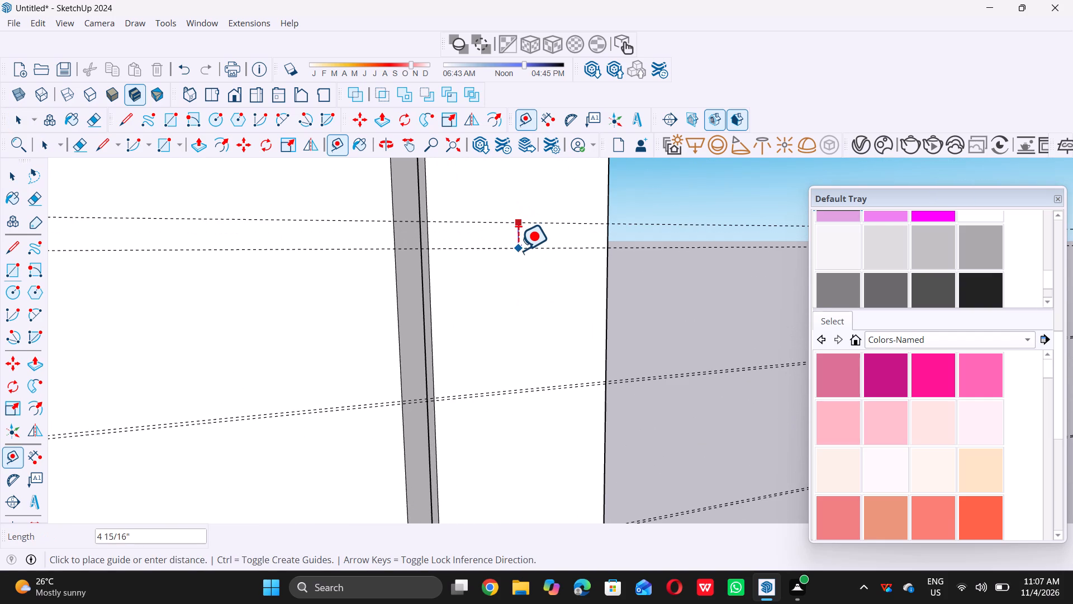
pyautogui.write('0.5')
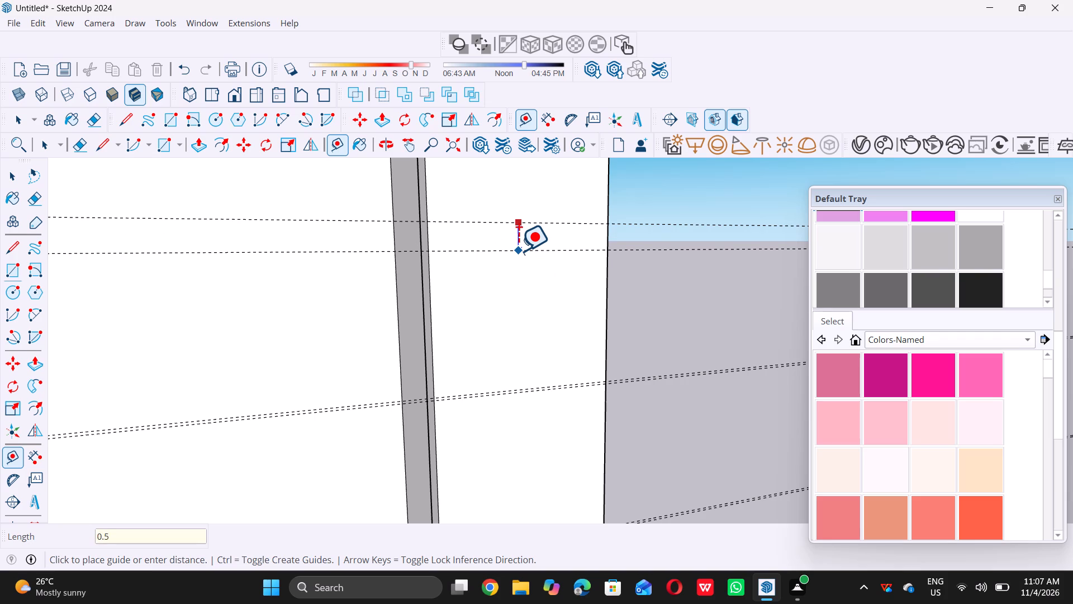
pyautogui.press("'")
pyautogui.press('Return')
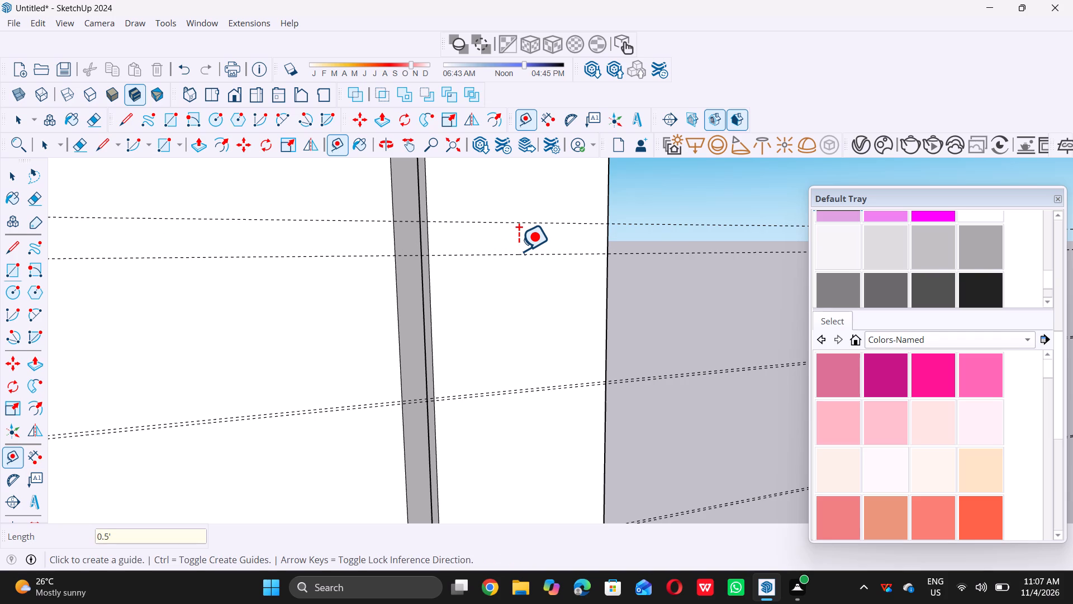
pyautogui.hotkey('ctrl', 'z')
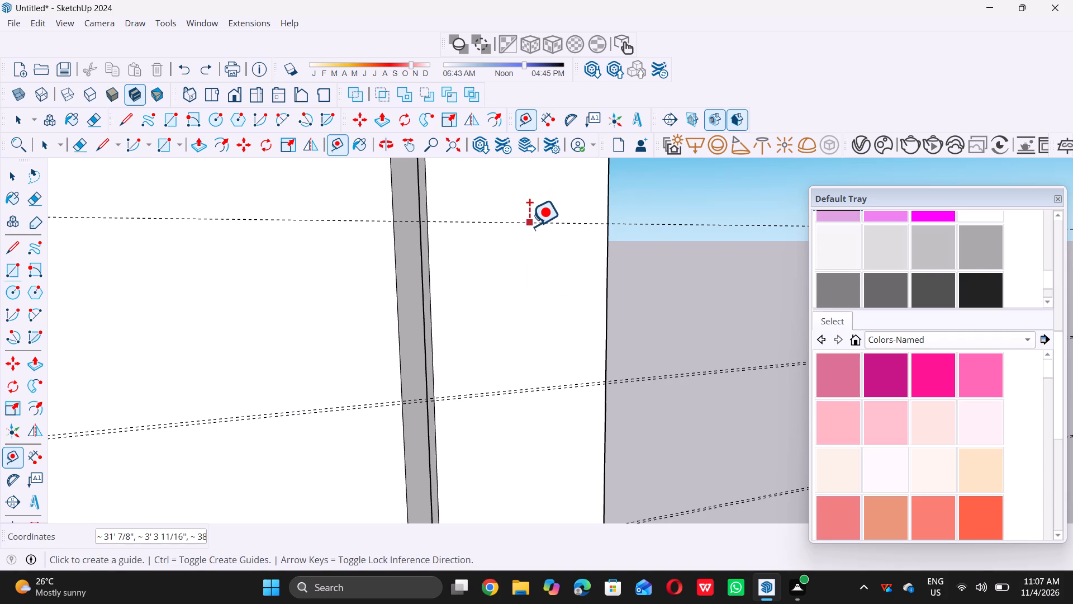
# Add a guide 0.5" below the single guide beneath the fifteenth pair to form the sixteenth guide pair on the tall cabinet.
pyautogui.click(529, 226)
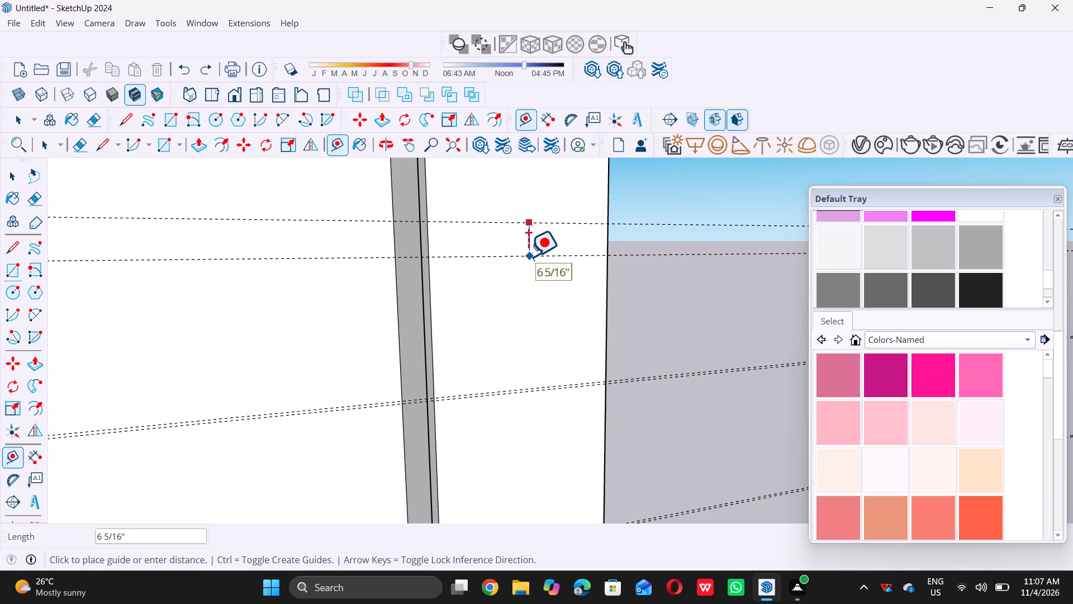
pyautogui.write('0.5')
pyautogui.hotkey('shift', '"')
pyautogui.press('Return')
pyautogui.press('space')
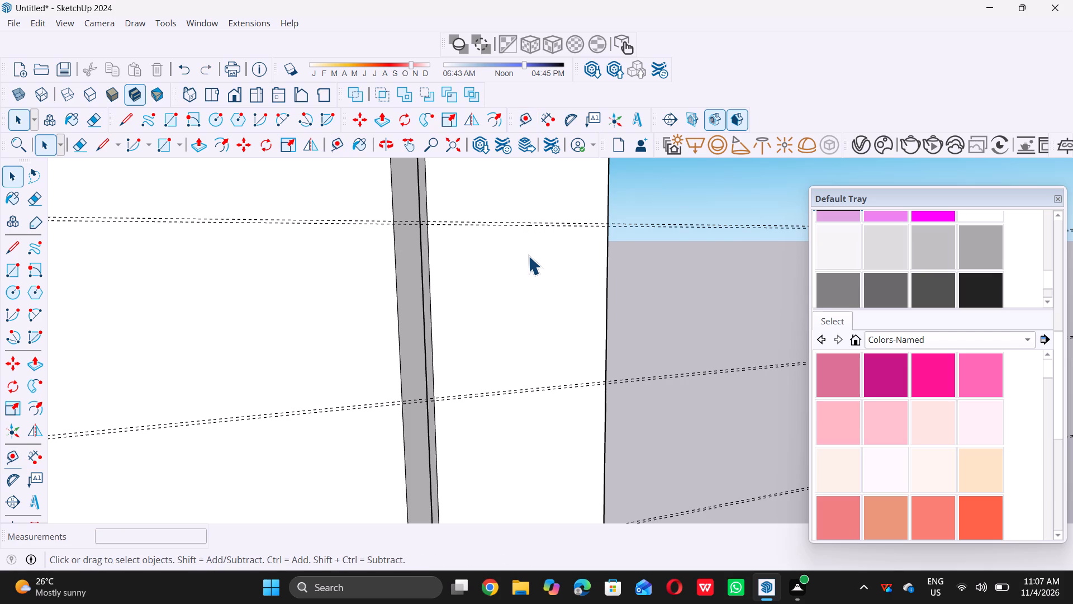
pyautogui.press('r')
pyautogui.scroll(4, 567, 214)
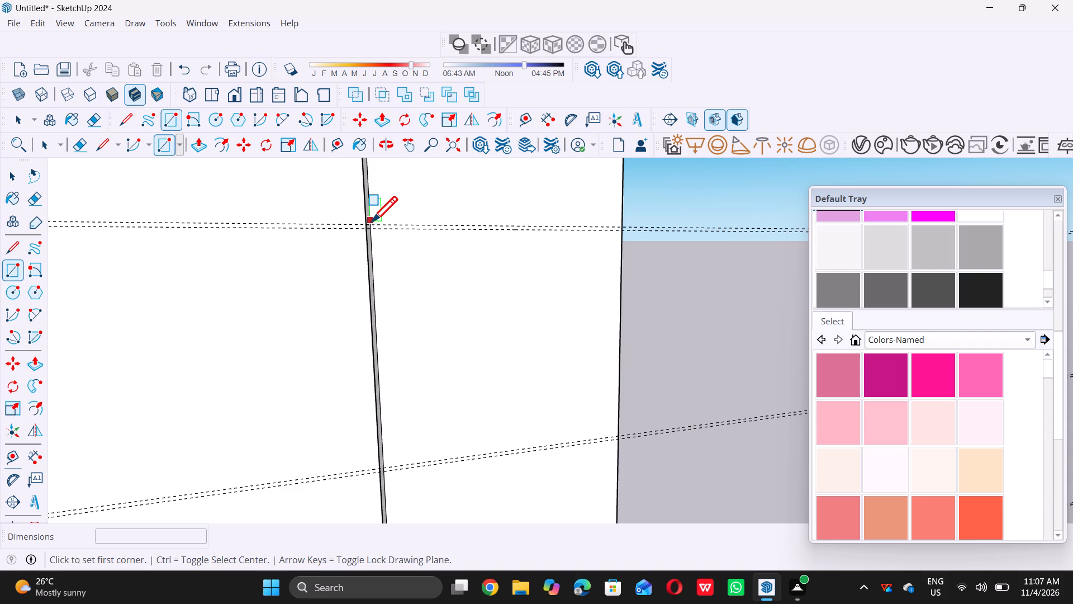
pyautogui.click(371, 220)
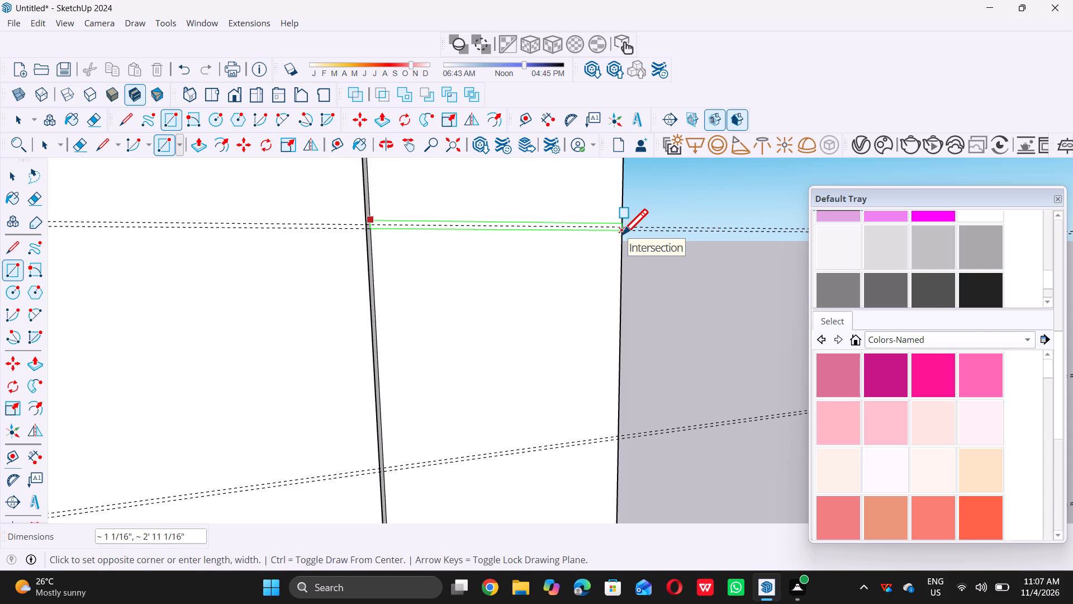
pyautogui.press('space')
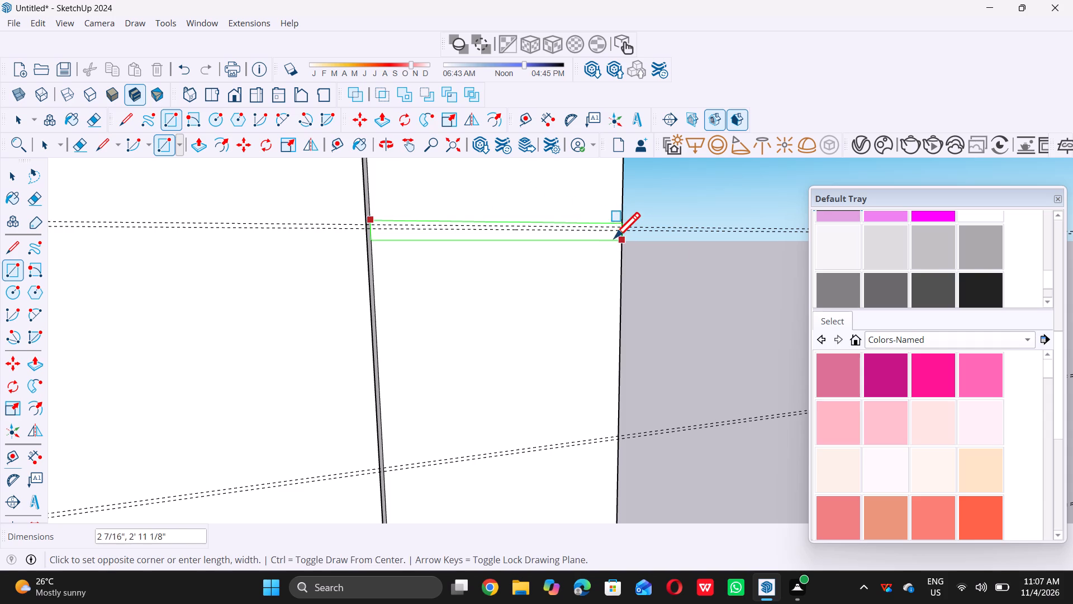
# Draw a 1/2" by 3' rectangle between the sixteenth guide pair across the tall cabinet's right front stile.
pyautogui.write('R')
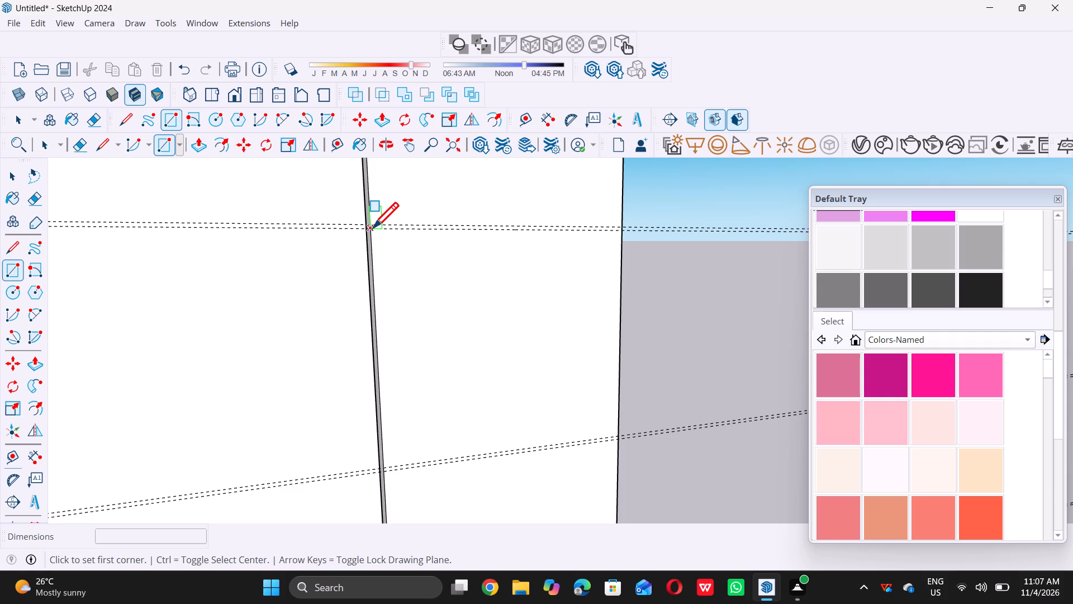
pyautogui.doubleClick(371, 230)
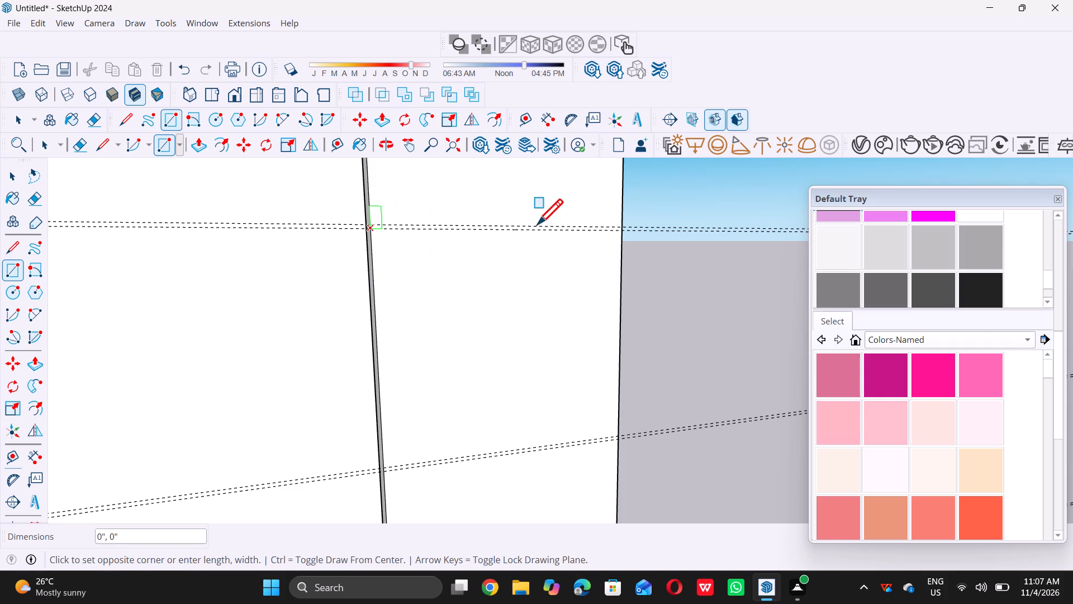
pyautogui.doubleClick(619, 226)
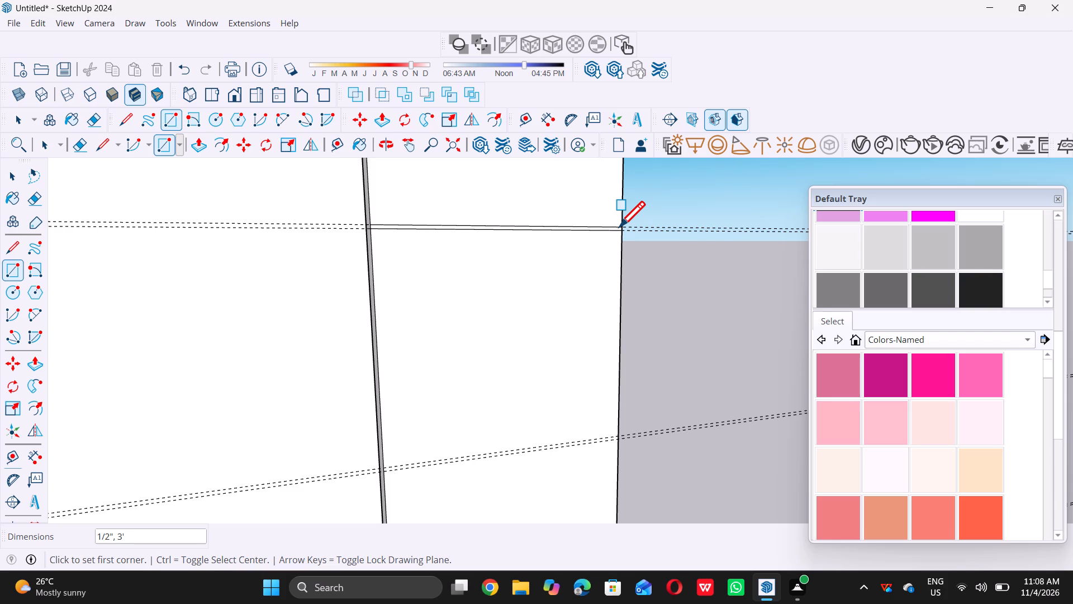
# Draw a 1/2" by 3' rectangle between the existing seventeenth guide pair across the tall cabinet's right front stile.
pyautogui.scroll(-11, 590, 247)
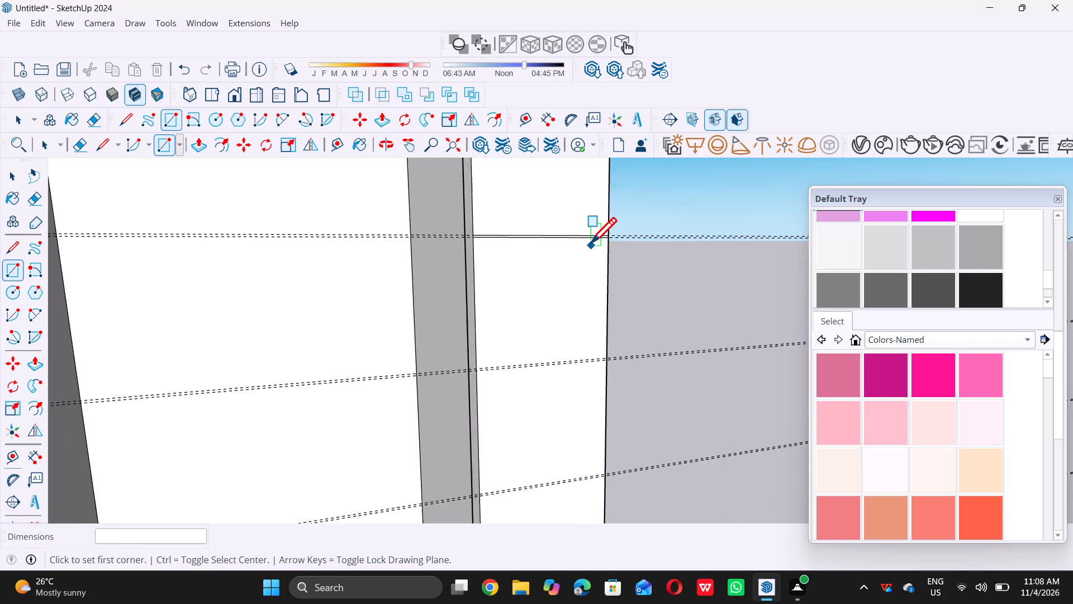
pyautogui.scroll(-15, 590, 243)
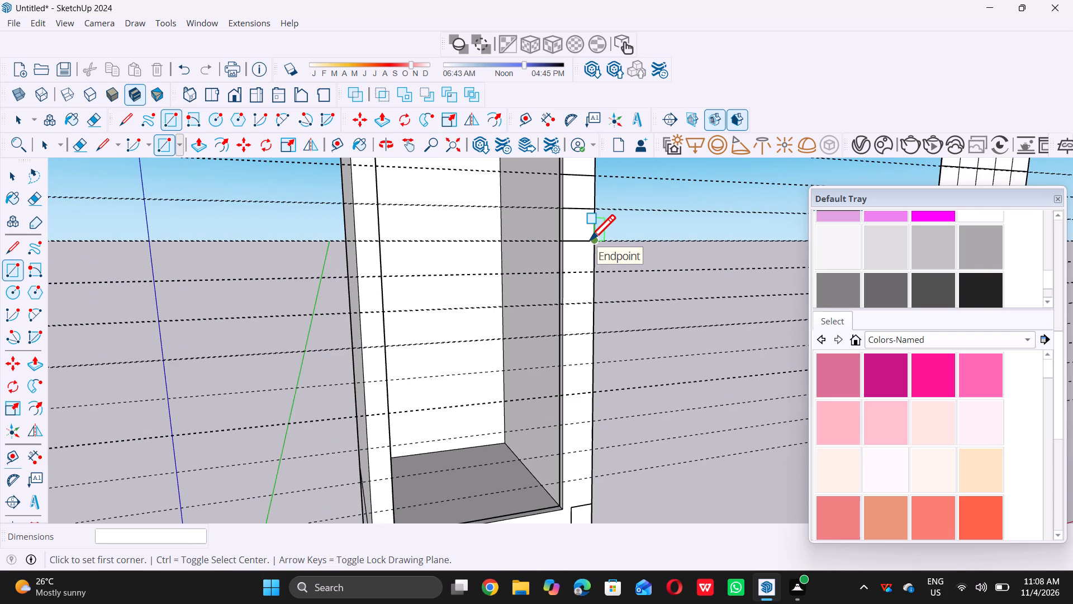
pyautogui.scroll(7, 592, 300)
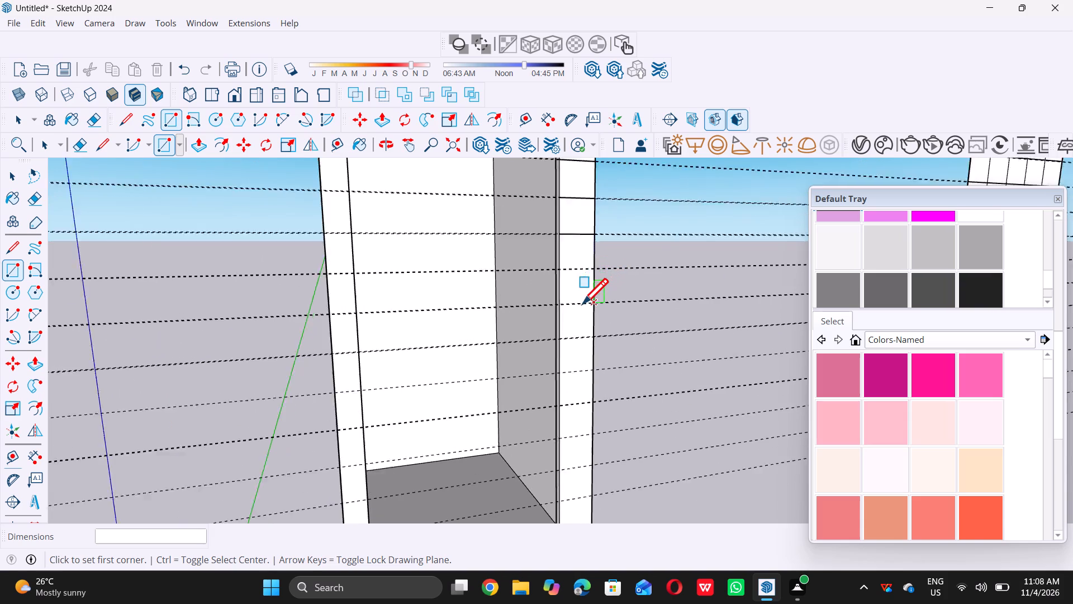
pyautogui.scroll(1, 582, 304)
pyautogui.scroll(8, 587, 252)
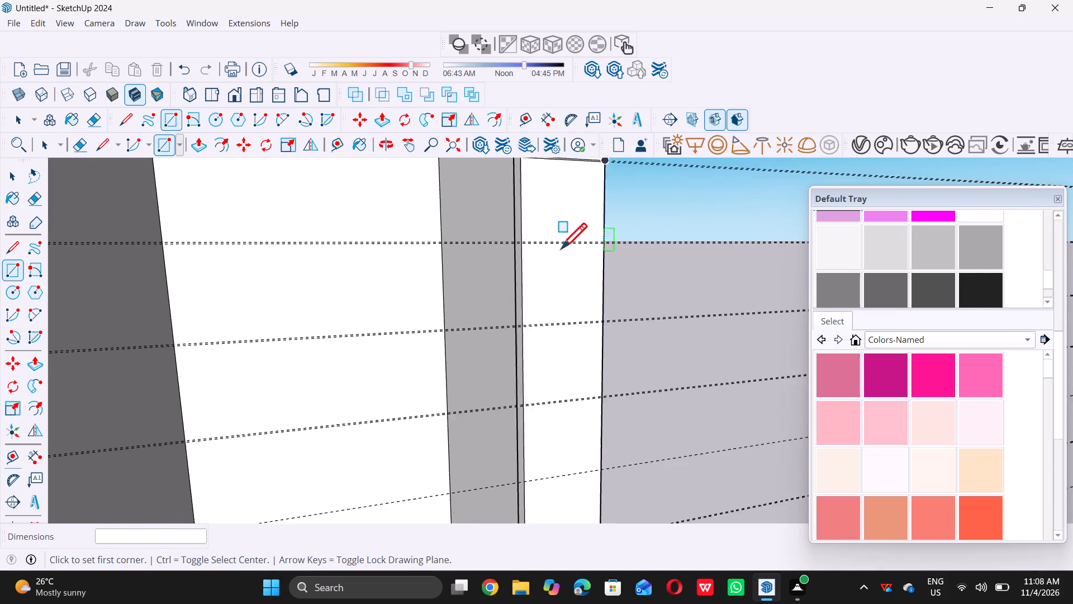
pyautogui.scroll(4, 529, 242)
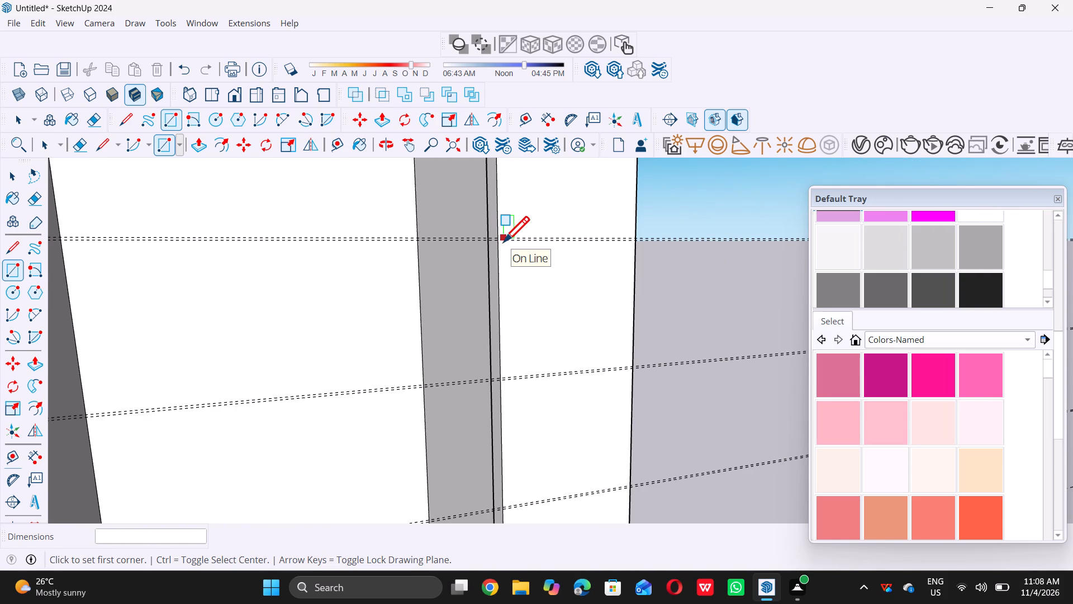
pyautogui.scroll(5, 556, 239)
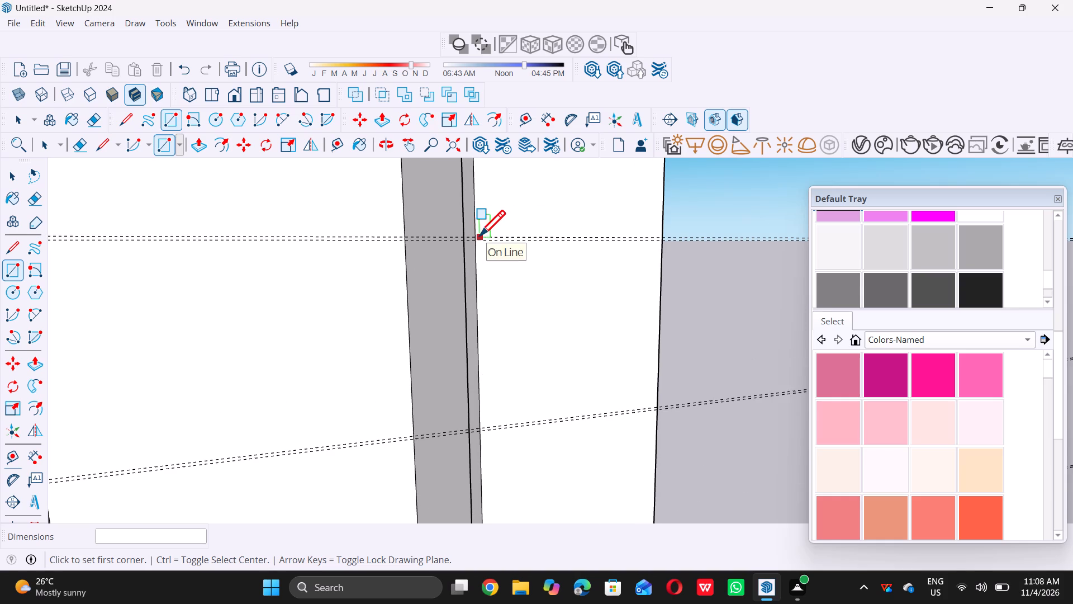
pyautogui.click(663, 239)
pyautogui.scroll(3, 500, 238)
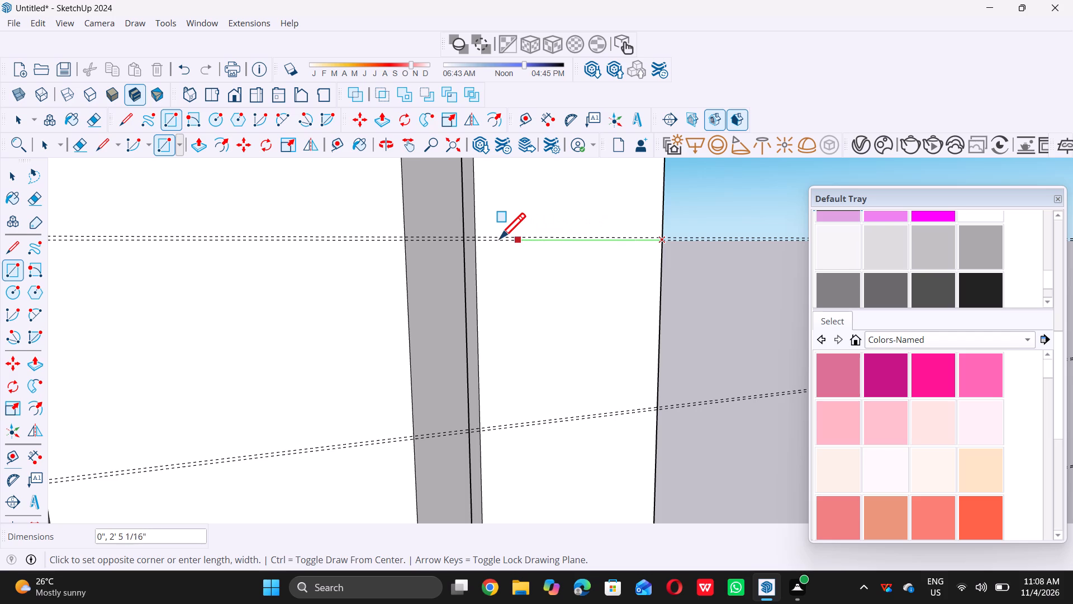
pyautogui.scroll(3, 500, 238)
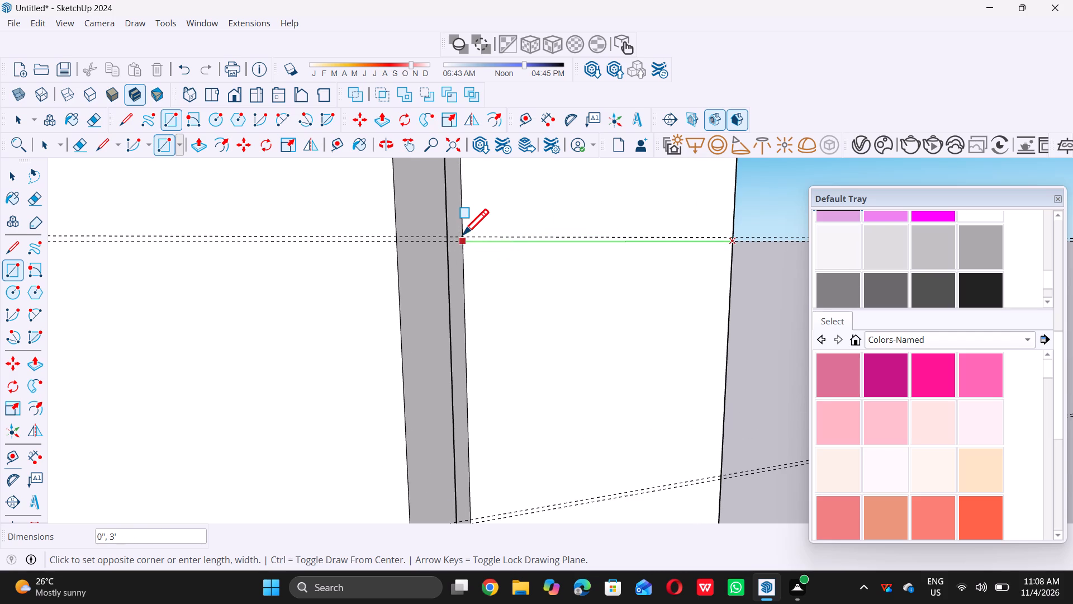
pyautogui.scroll(5, 463, 235)
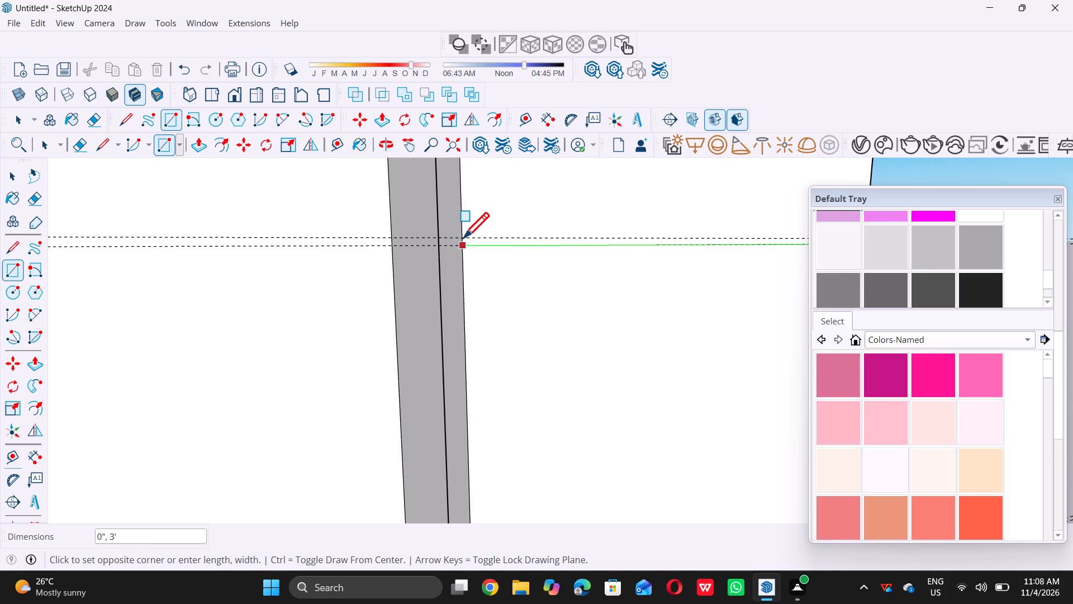
pyautogui.scroll(13, 462, 238)
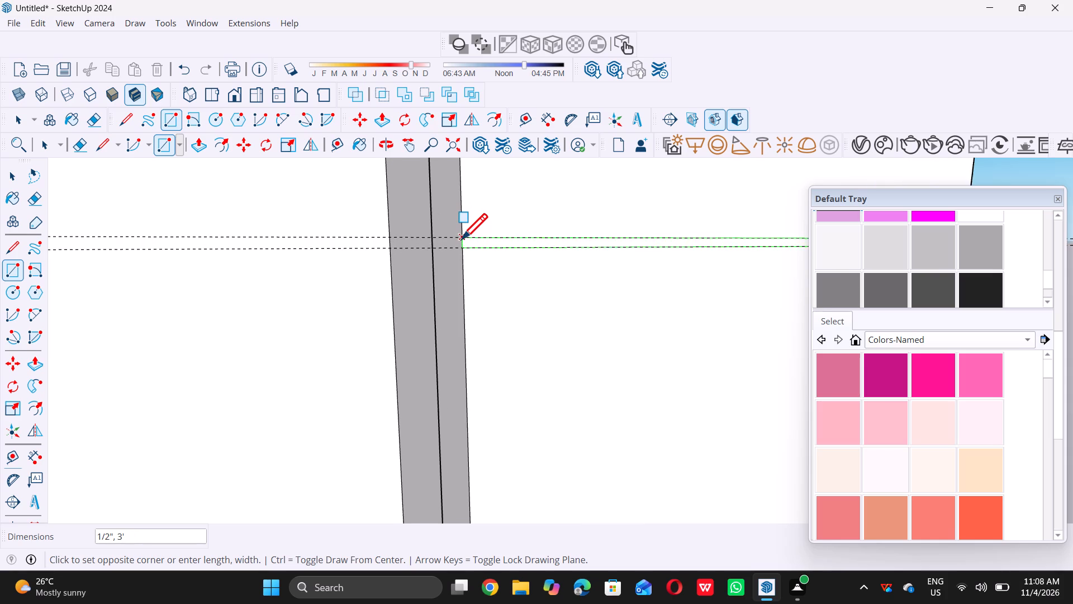
pyautogui.scroll(1, 462, 239)
pyautogui.doubleClick(462, 239)
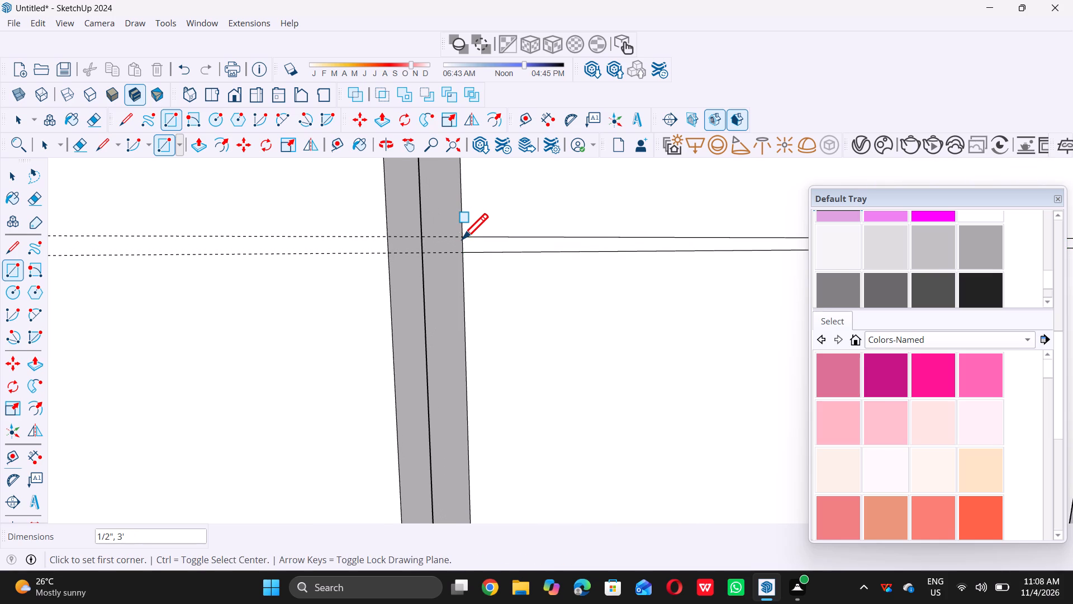
# Draw a 1/2" by 3' rectangle between the existing eighteenth guide pair across the tall cabinet's right front stile.
pyautogui.scroll(-20, 462, 239)
pyautogui.scroll(-7, 462, 239)
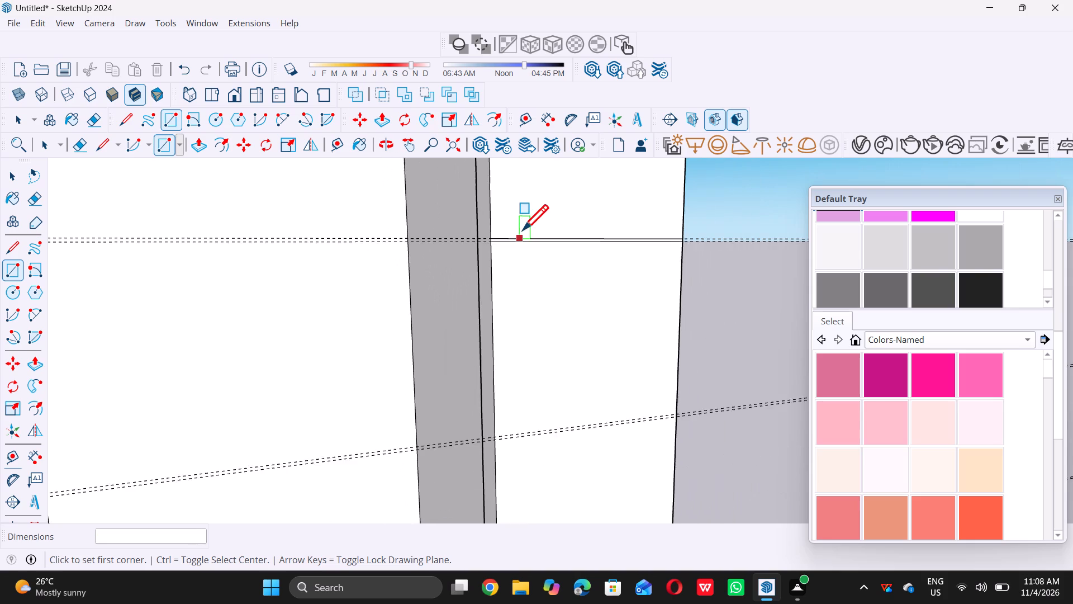
pyautogui.scroll(-20, 523, 230)
pyautogui.scroll(-3, 523, 230)
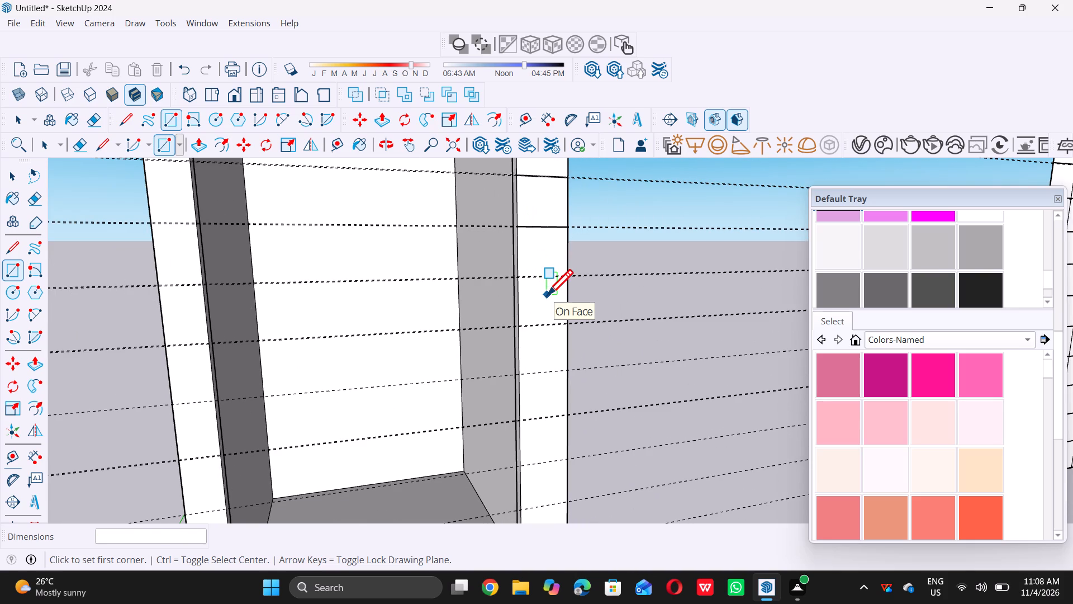
pyautogui.scroll(11, 552, 277)
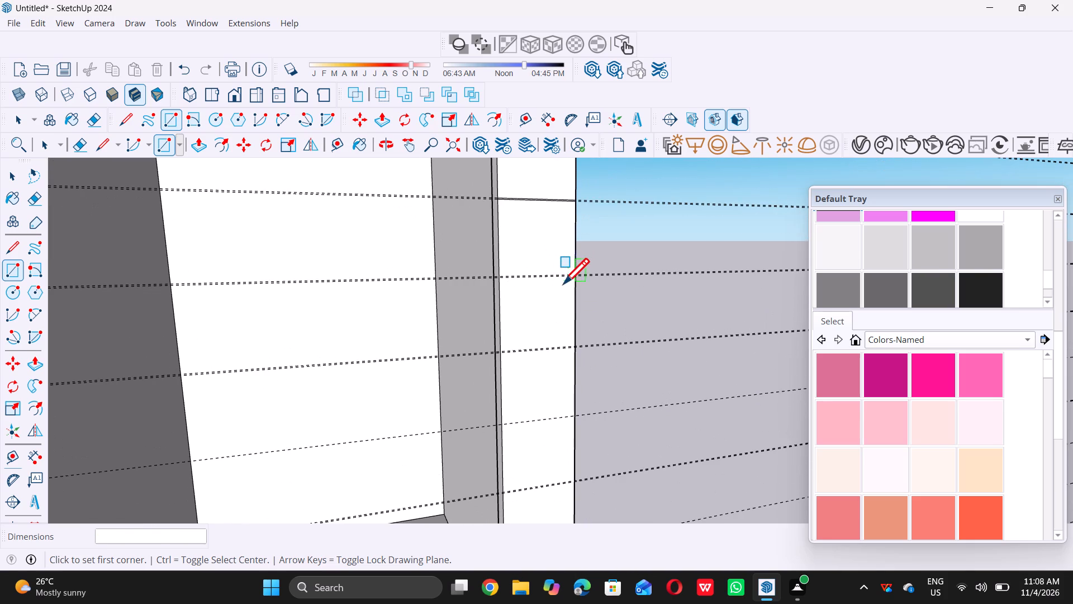
pyautogui.scroll(9, 563, 284)
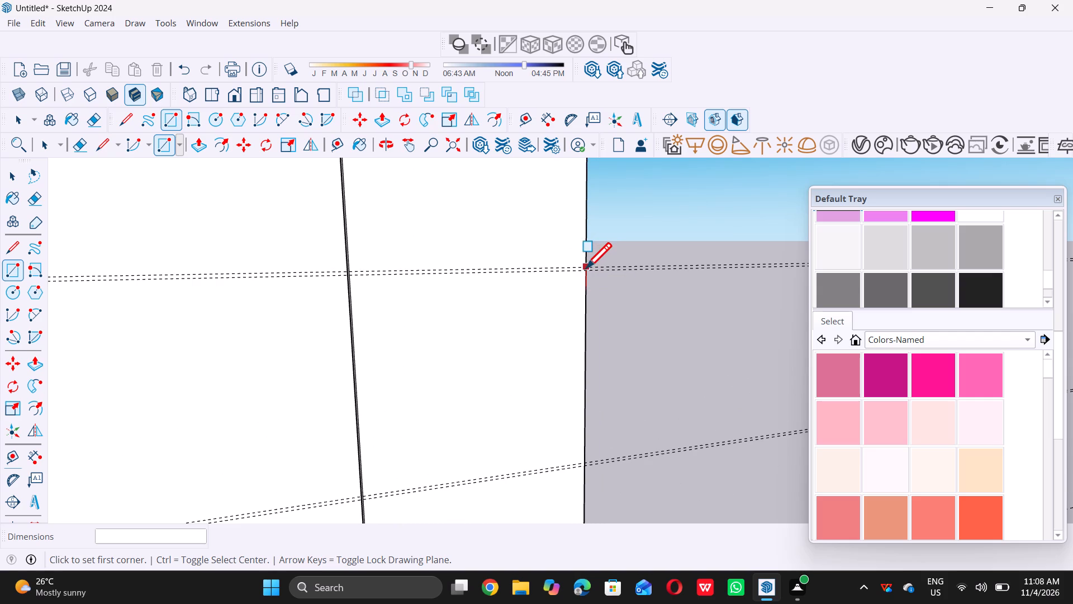
pyautogui.doubleClick(585, 270)
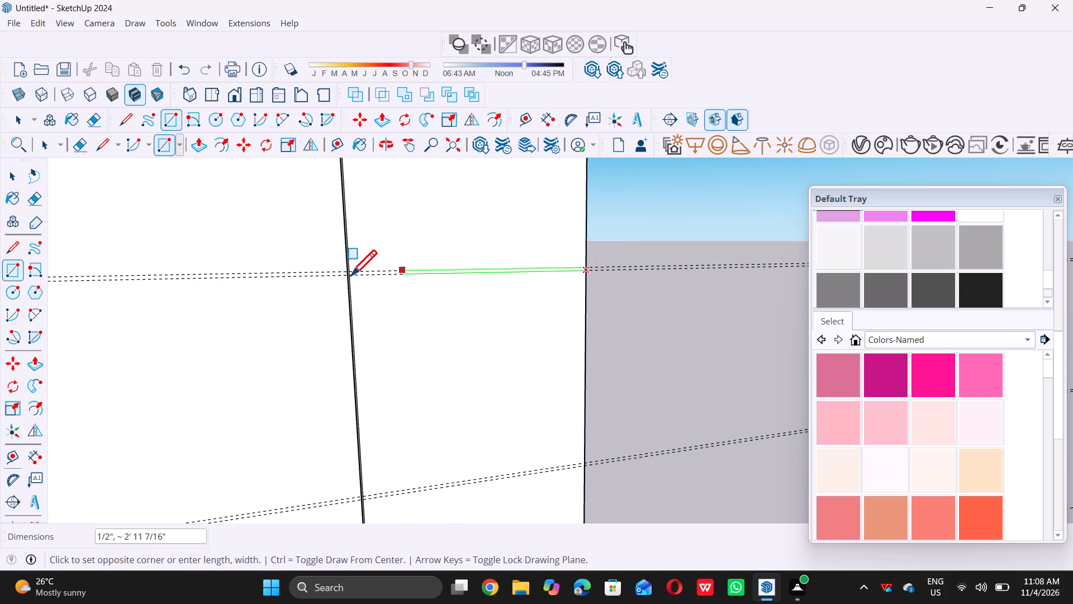
pyautogui.click(348, 270)
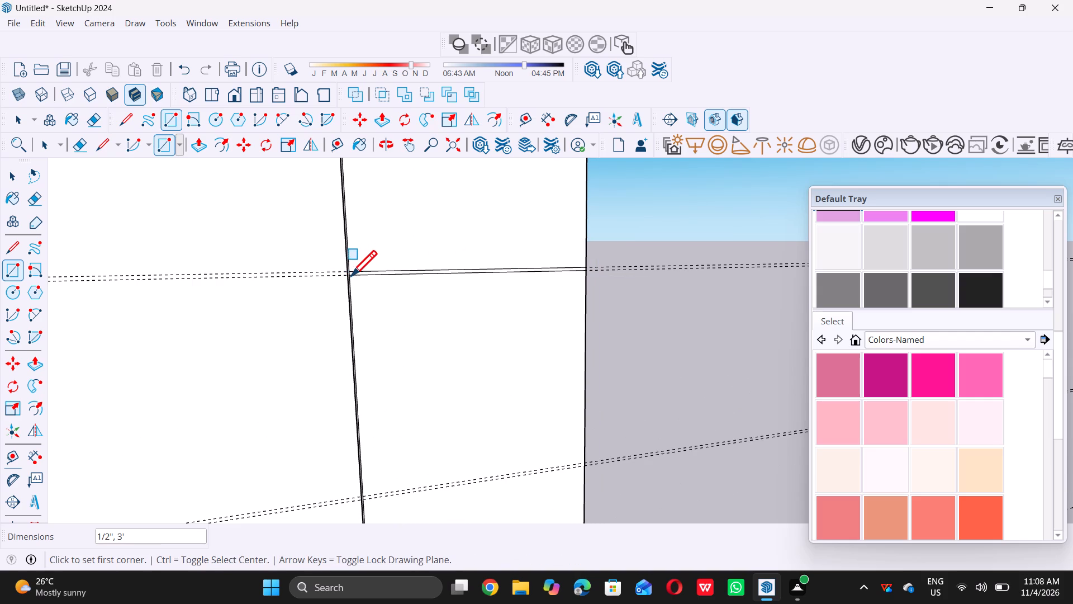
pyautogui.scroll(-20, 462, 252)
pyautogui.scroll(-4, 462, 252)
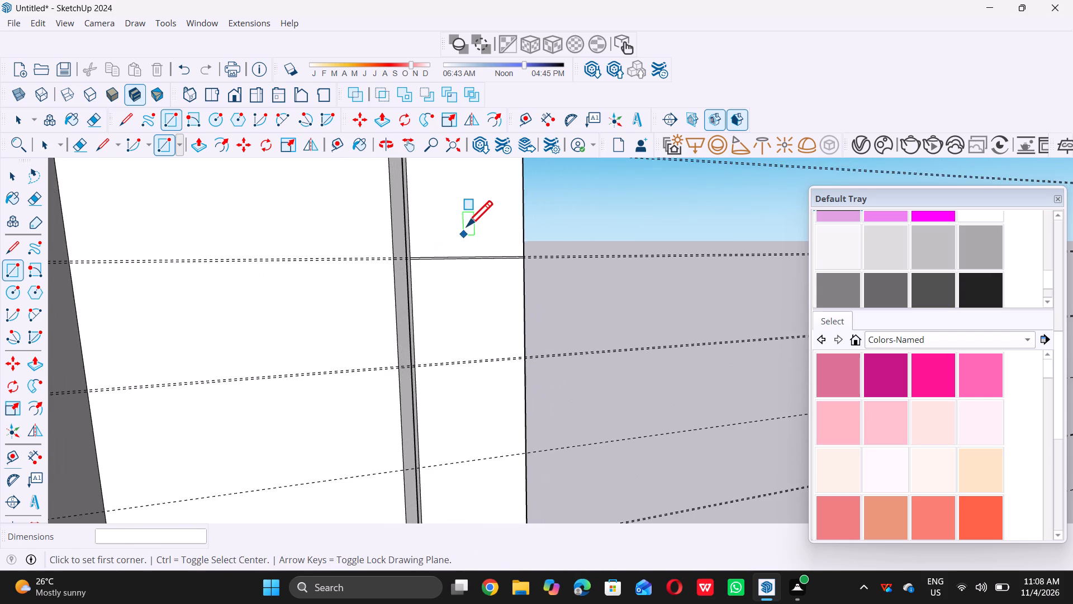
pyautogui.scroll(-4, 467, 226)
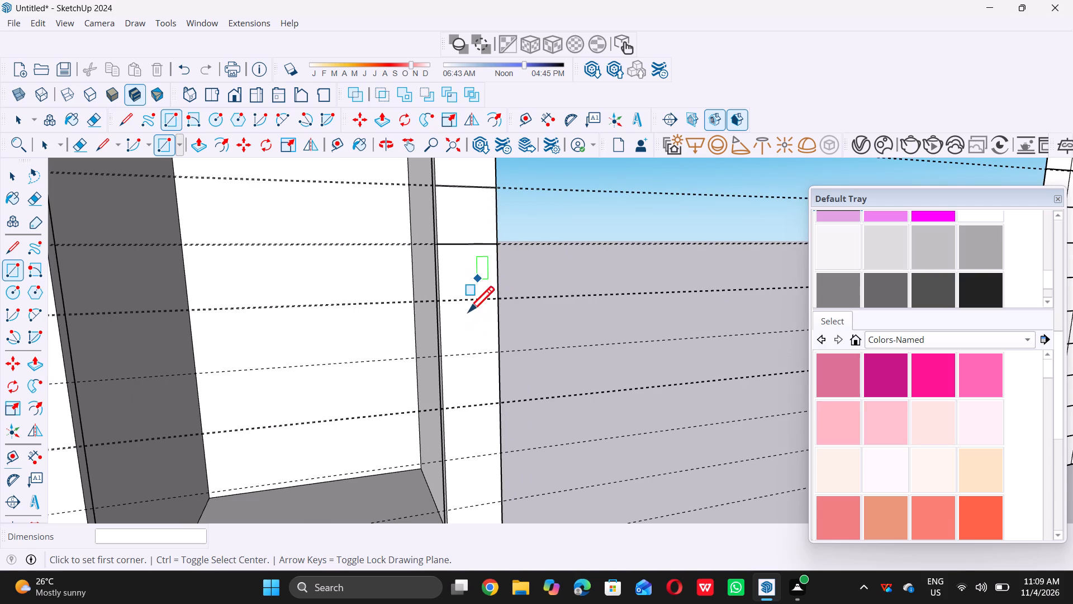
# Draw a 1/2" by 3' rectangle between the existing nineteenth guide pair across the tall cabinet's right front stile.
pyautogui.scroll(19, 472, 305)
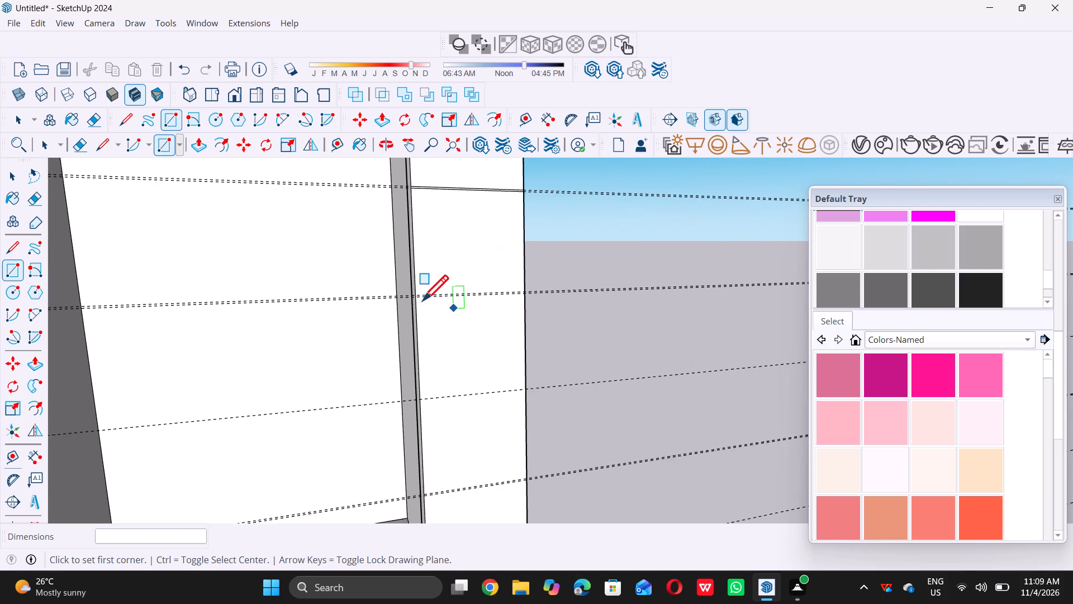
pyautogui.scroll(12, 421, 299)
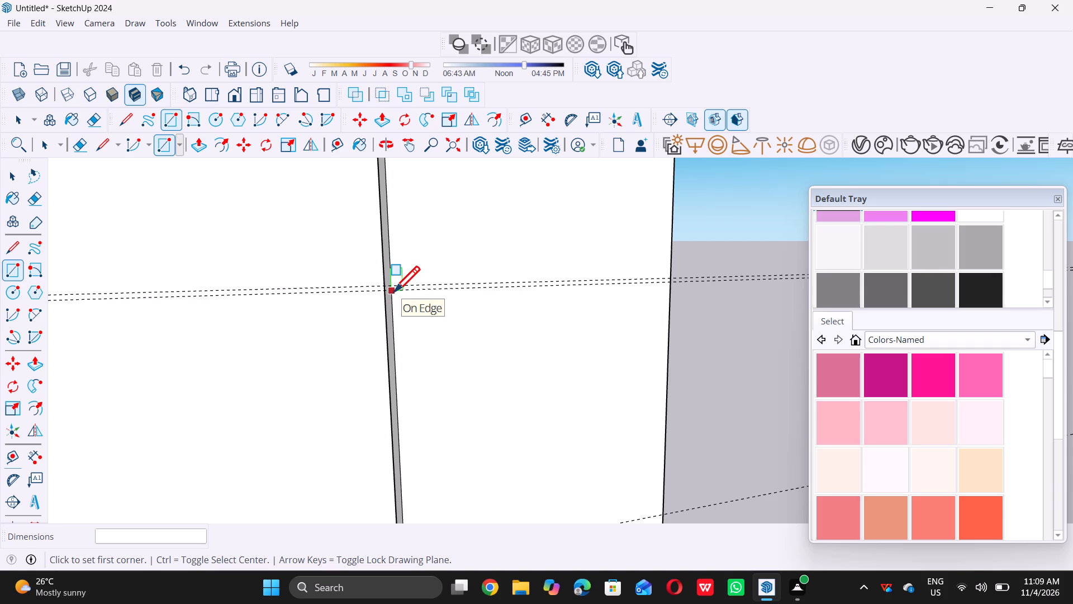
pyautogui.scroll(6, 398, 291)
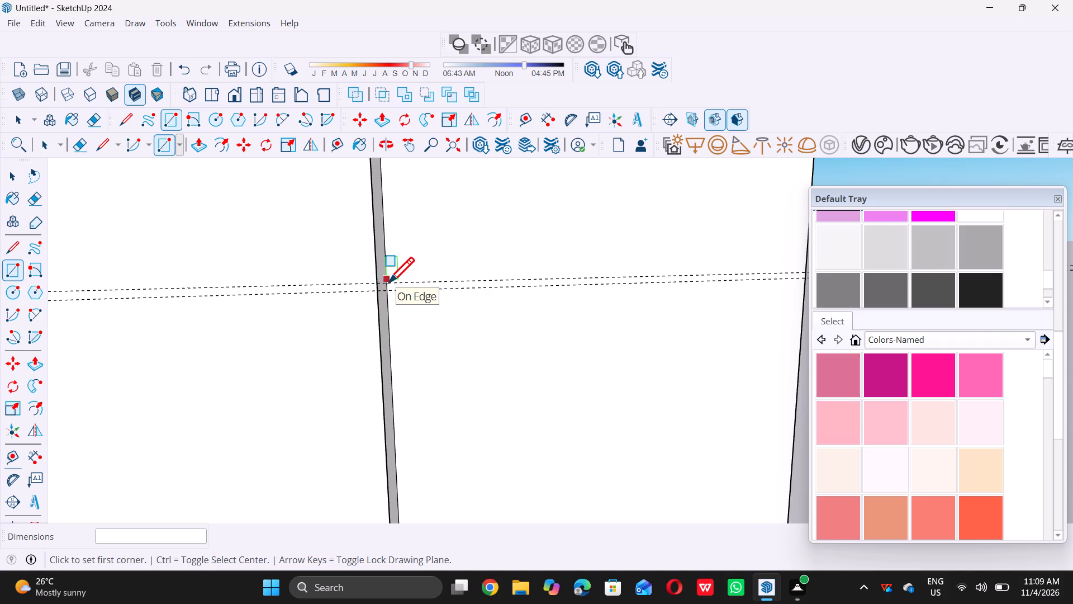
pyautogui.click(388, 284)
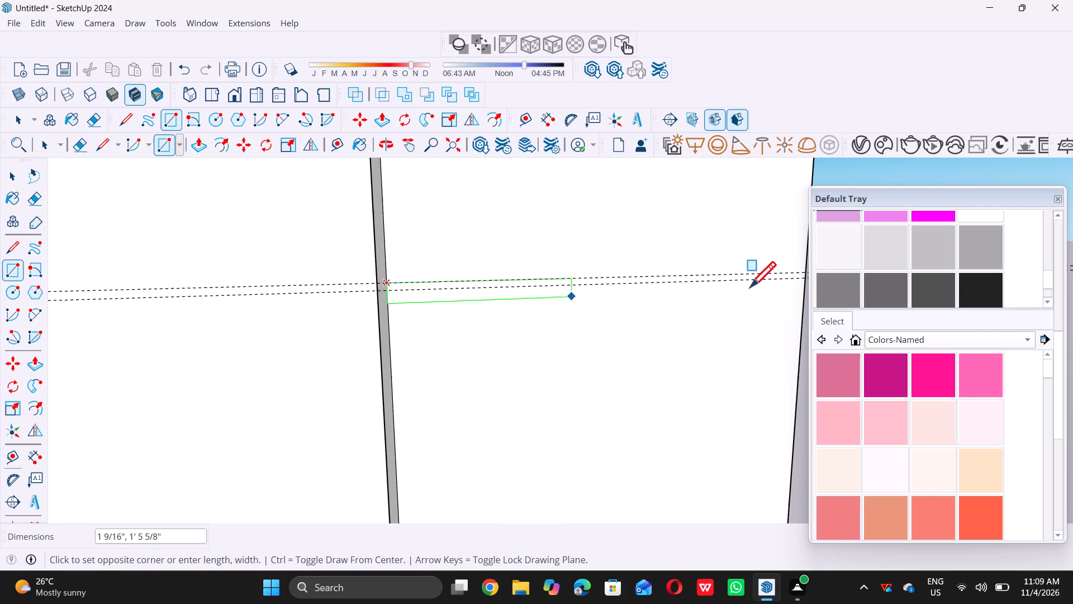
pyautogui.doubleClick(804, 280)
# Add a guide 0.5" below the single guide beneath the nineteenth pair to form the twentieth guide pair on the tall cabinet.
pyautogui.scroll(-1, 465, 290)
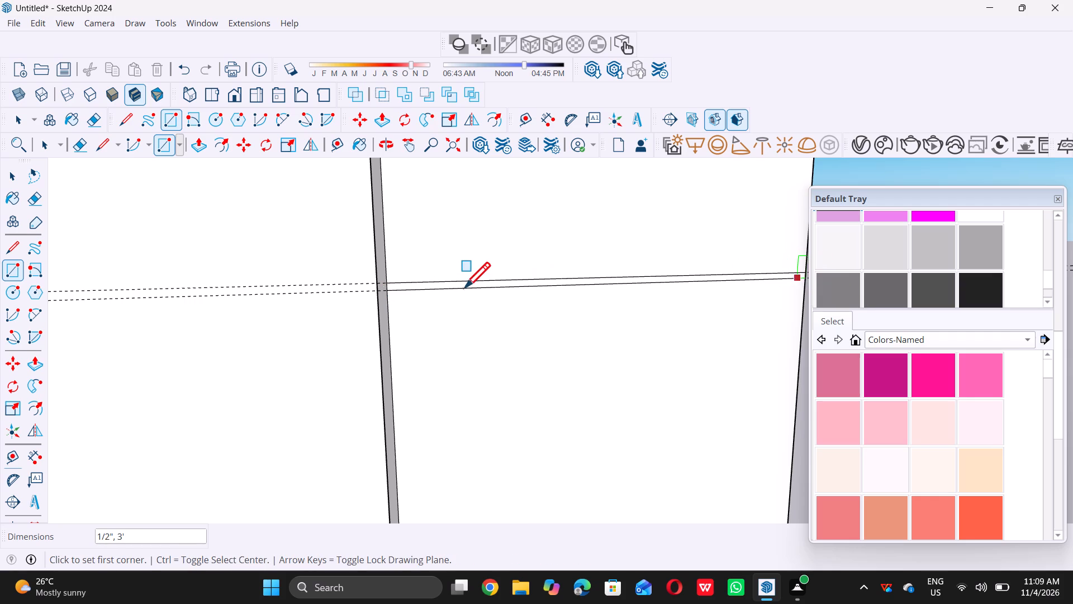
pyautogui.scroll(-20, 464, 287)
pyautogui.scroll(-8, 464, 287)
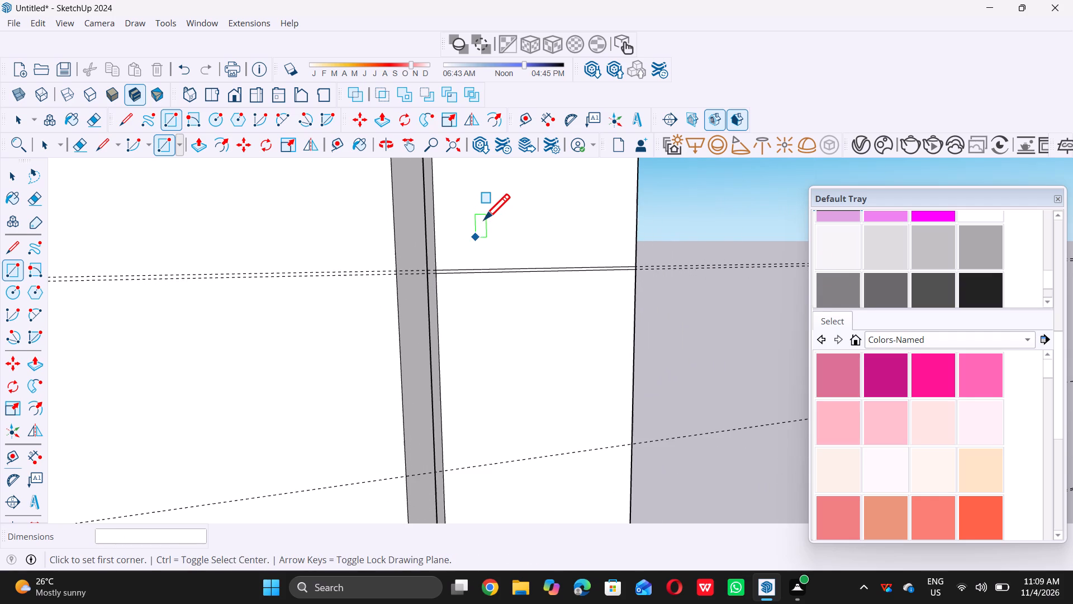
pyautogui.scroll(-20, 484, 219)
pyautogui.scroll(-2, 485, 209)
pyautogui.scroll(8, 496, 315)
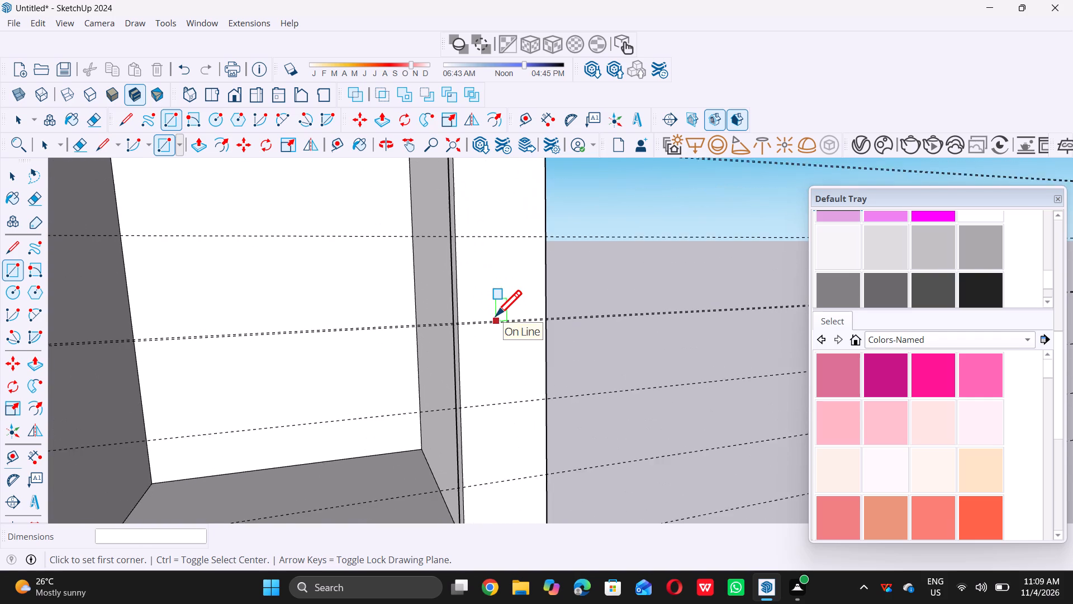
pyautogui.press('space')
pyautogui.press('t')
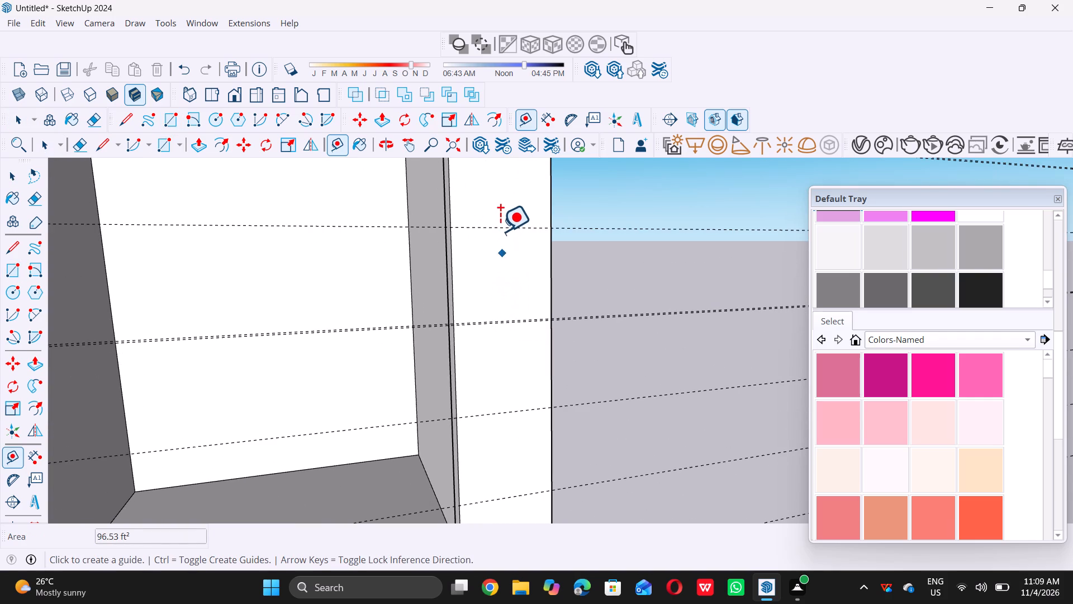
pyautogui.click(497, 227)
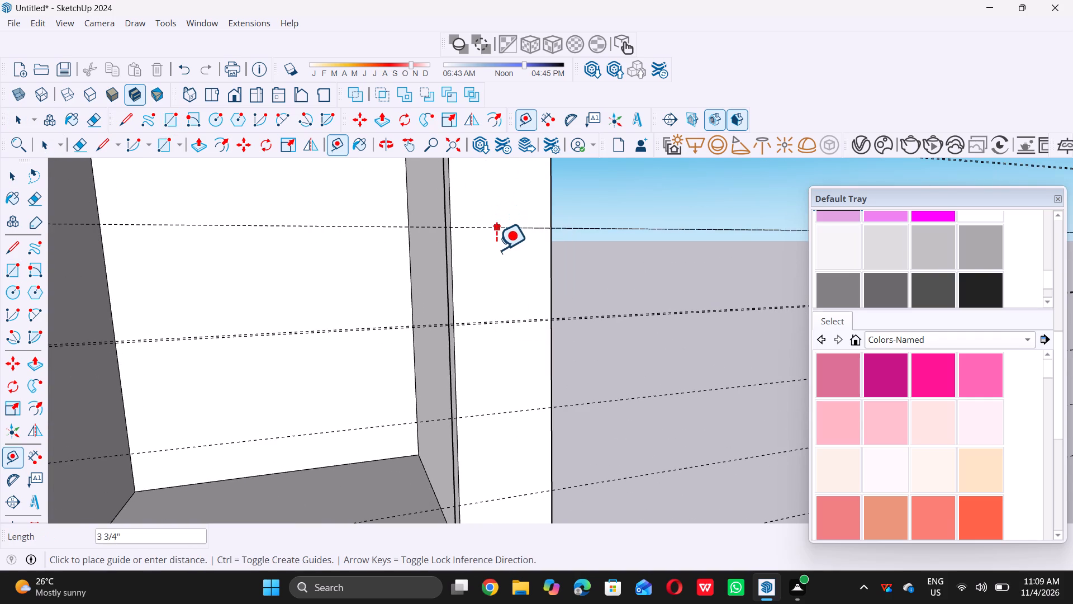
pyautogui.write('0.5')
pyautogui.hotkey('shift', '"')
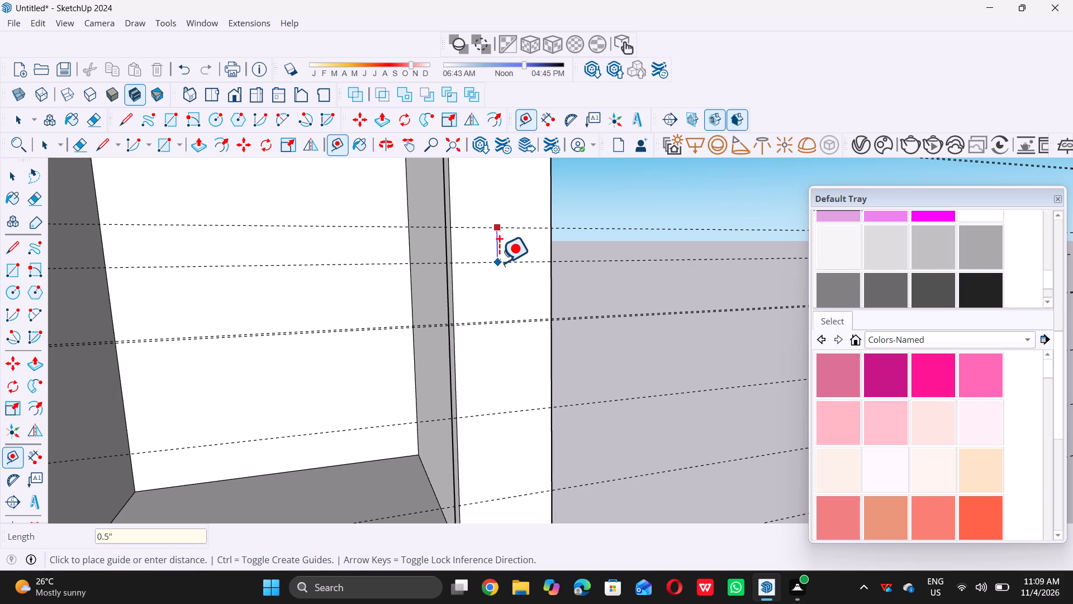
pyautogui.press('Return')
# Draw a 1/2" by 3' rectangle between the twentieth guide pair across the tall cabinet's right front stile.
pyautogui.press('space')
pyautogui.press('r')
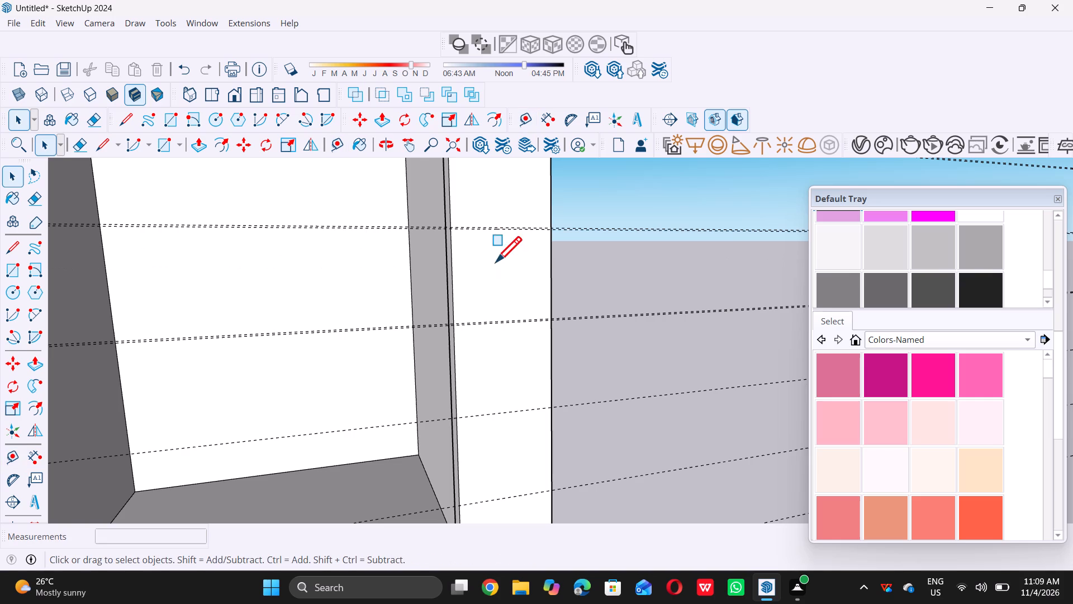
pyautogui.scroll(6, 542, 214)
pyautogui.scroll(6, 484, 230)
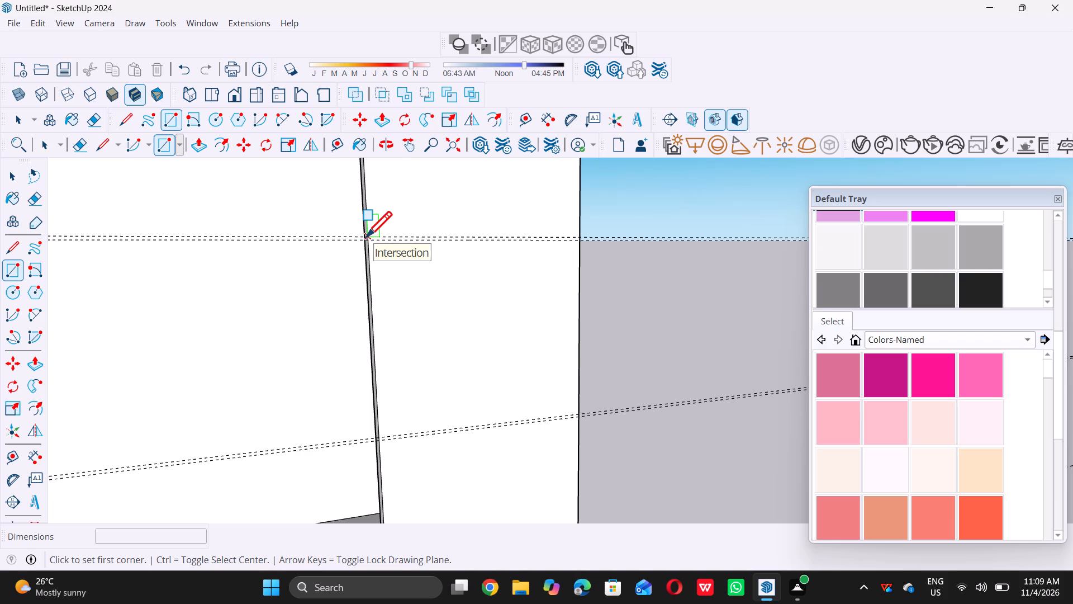
pyautogui.doubleClick(366, 237)
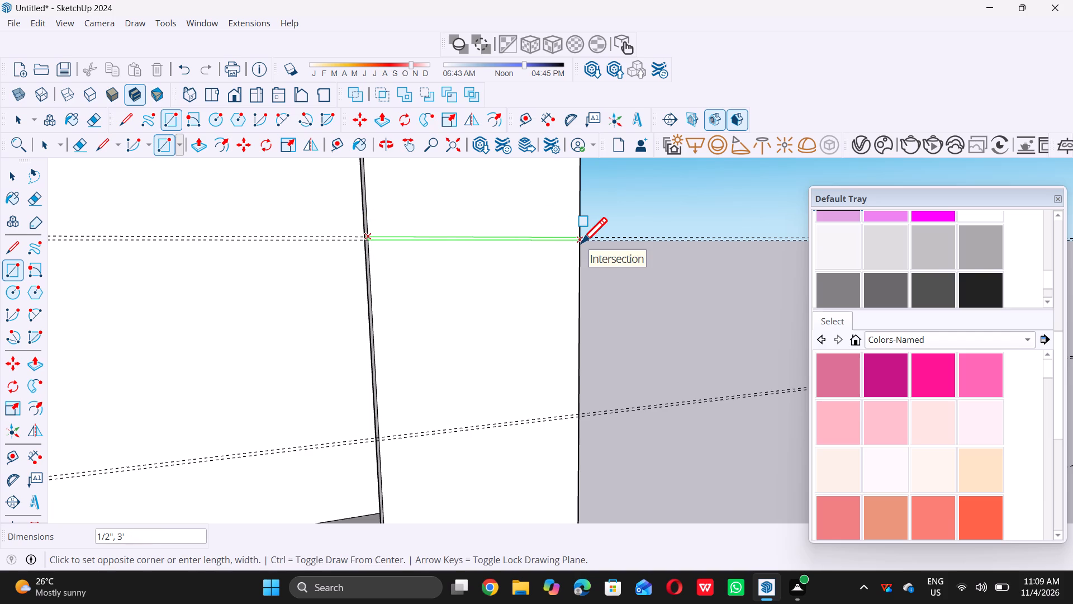
pyautogui.click(581, 243)
# Draw a 1/2" by 3' rectangle between the existing twenty-first guide pair across the tall cabinet's right front stile.
pyautogui.scroll(-12, 451, 276)
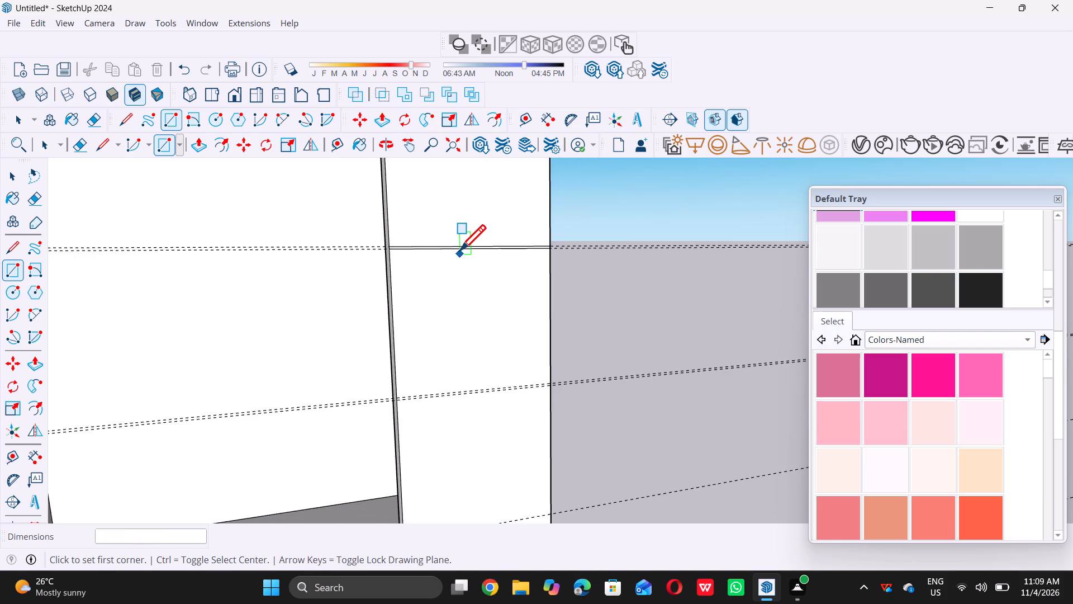
pyautogui.scroll(-8, 460, 250)
pyautogui.scroll(8, 454, 328)
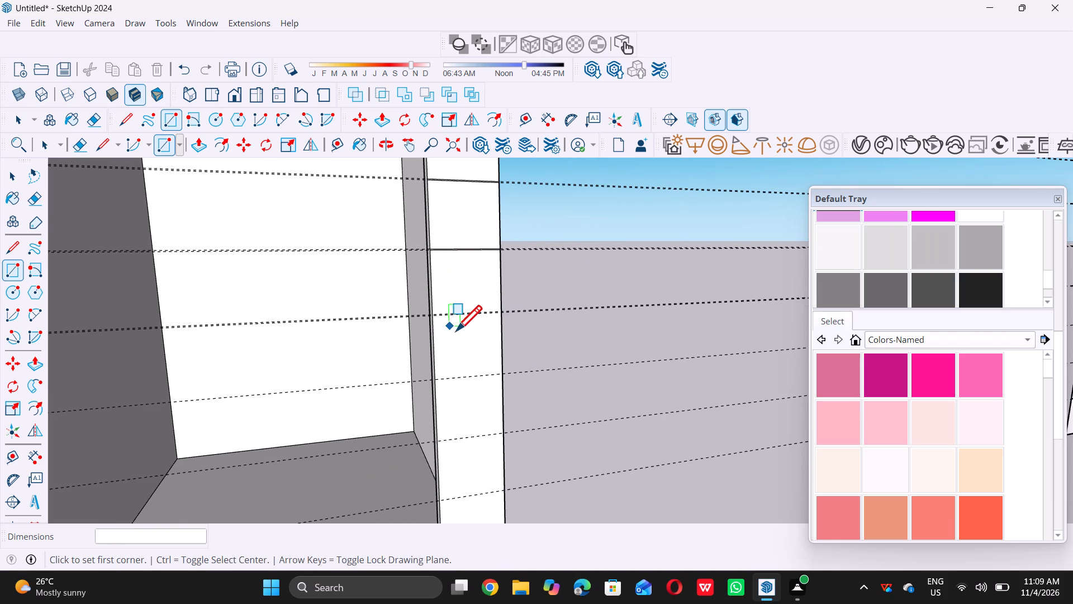
pyautogui.scroll(7, 449, 336)
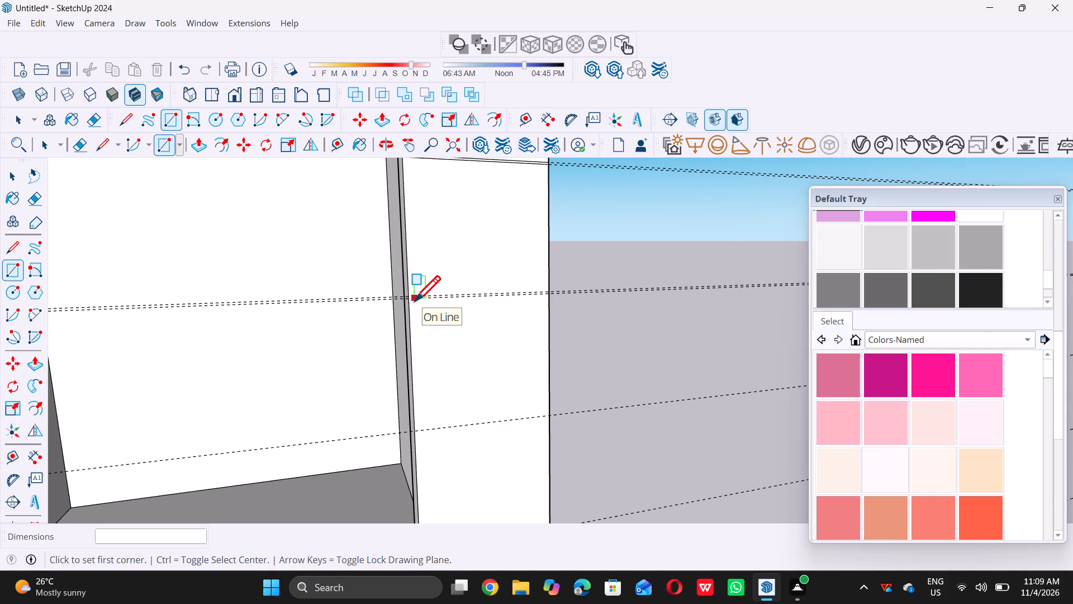
pyautogui.scroll(4, 424, 298)
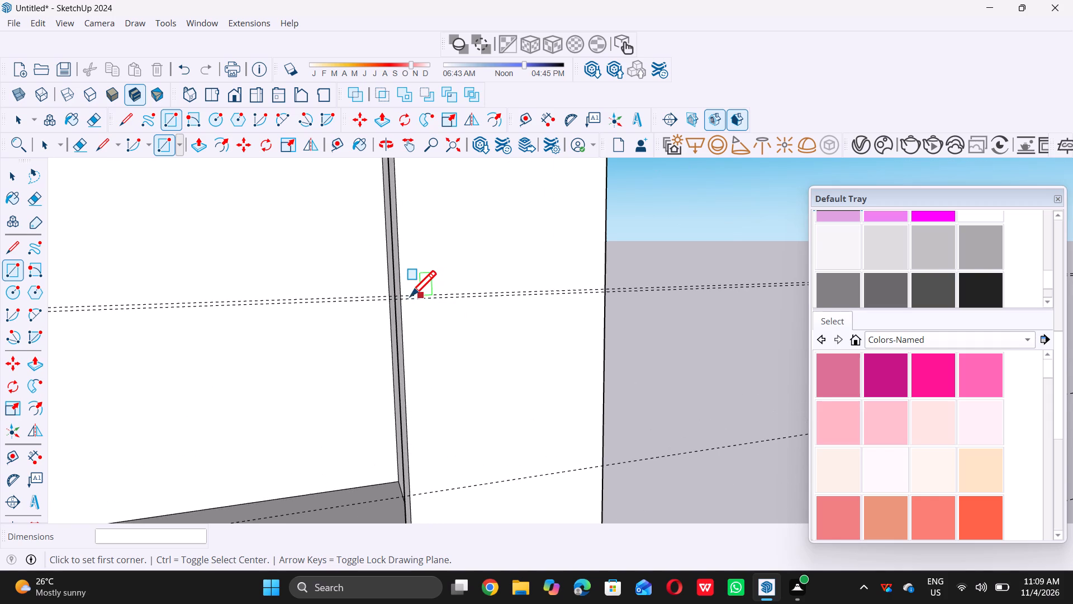
pyautogui.click(400, 293)
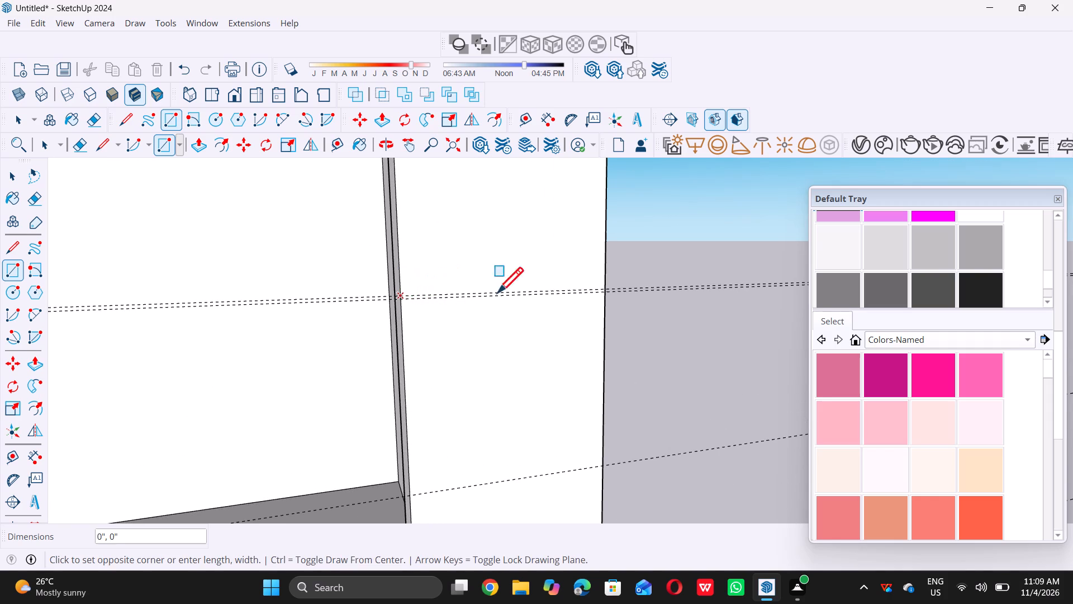
pyautogui.click(603, 295)
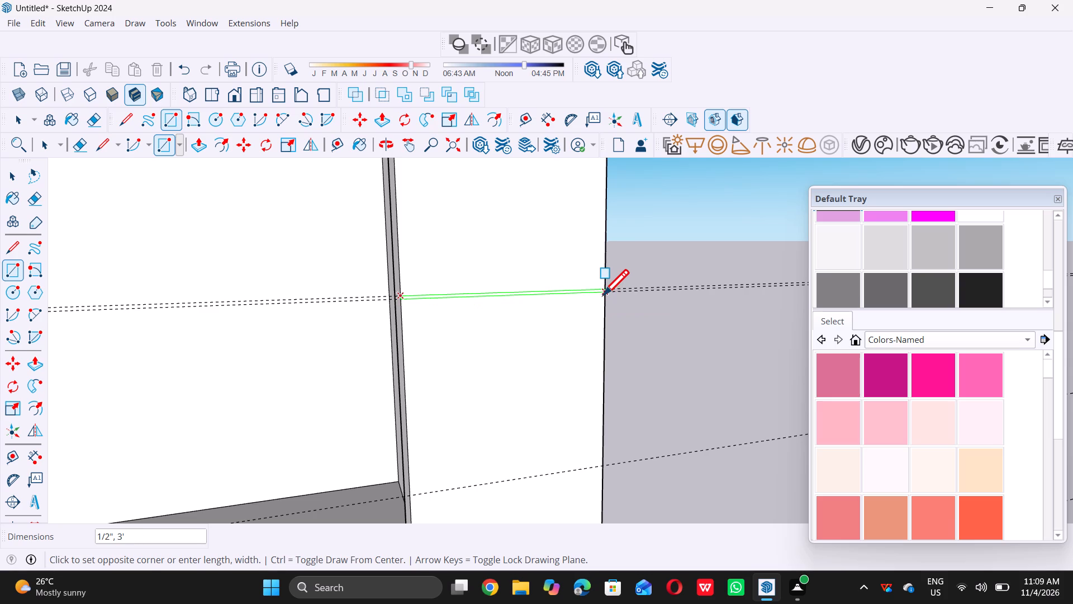
# Add a guide 0.5" below the single guide beneath the twenty-first pair to form the twenty-second guide pair on the tall cabinet.
pyautogui.scroll(-20, 437, 295)
pyautogui.scroll(-4, 437, 295)
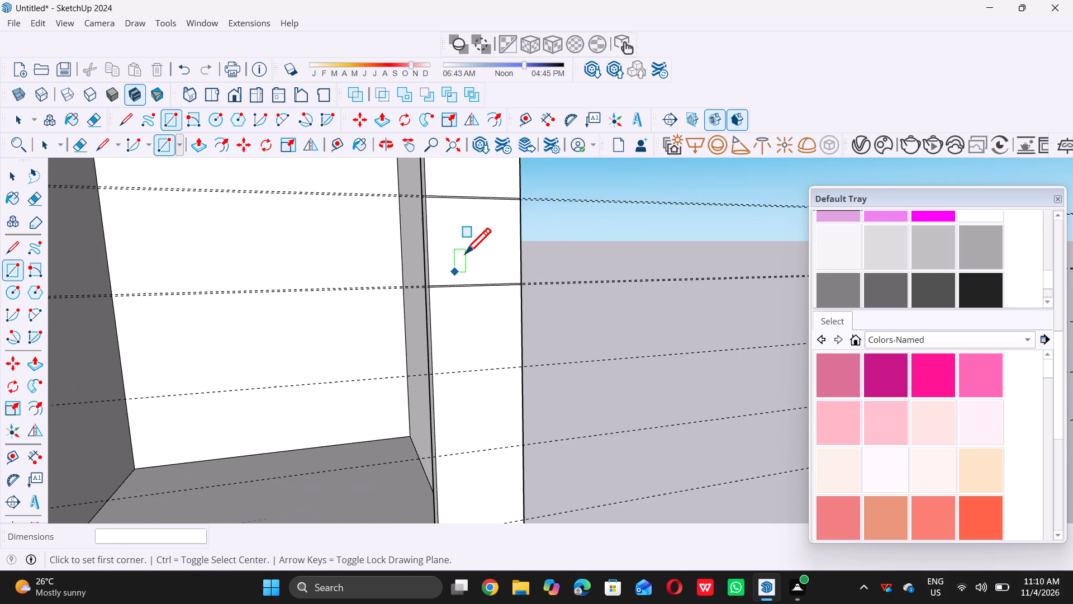
pyautogui.scroll(-11, 465, 253)
pyautogui.scroll(6, 483, 345)
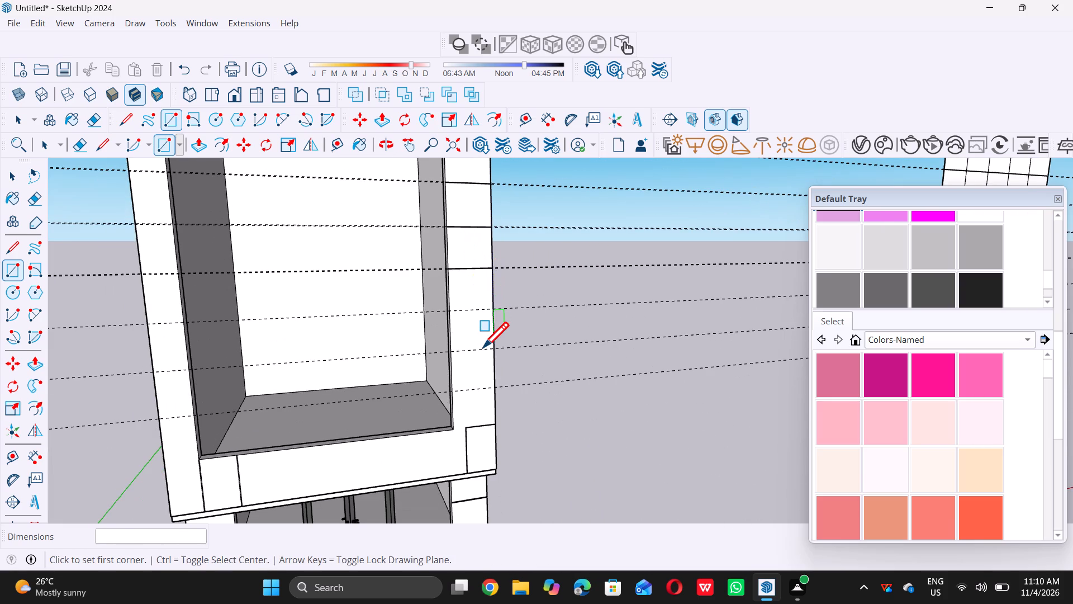
pyautogui.scroll(3, 483, 347)
pyautogui.scroll(3, 455, 404)
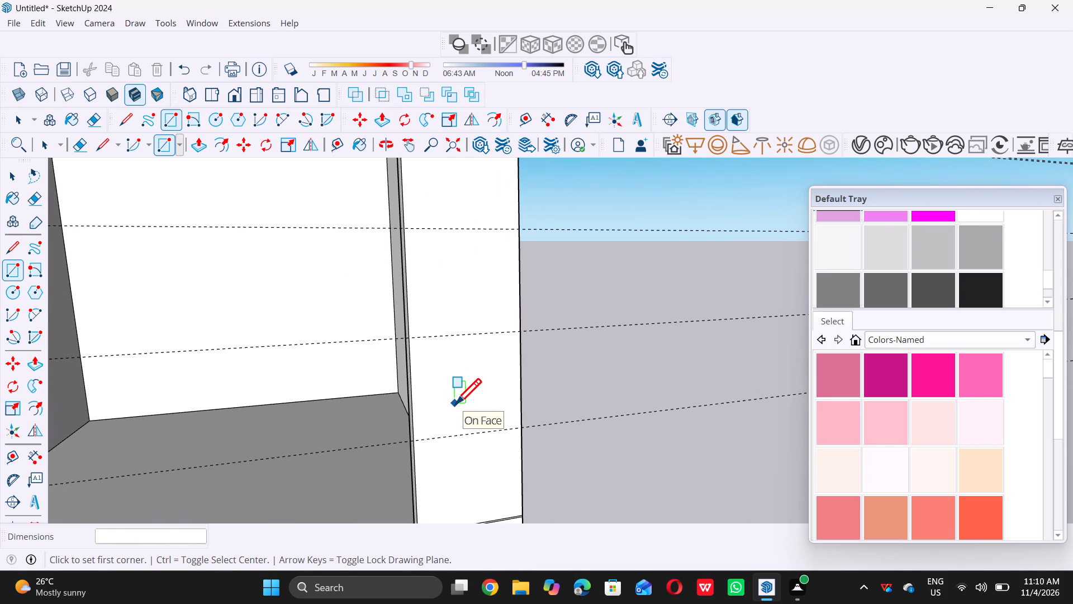
pyautogui.press('space')
pyautogui.press('t')
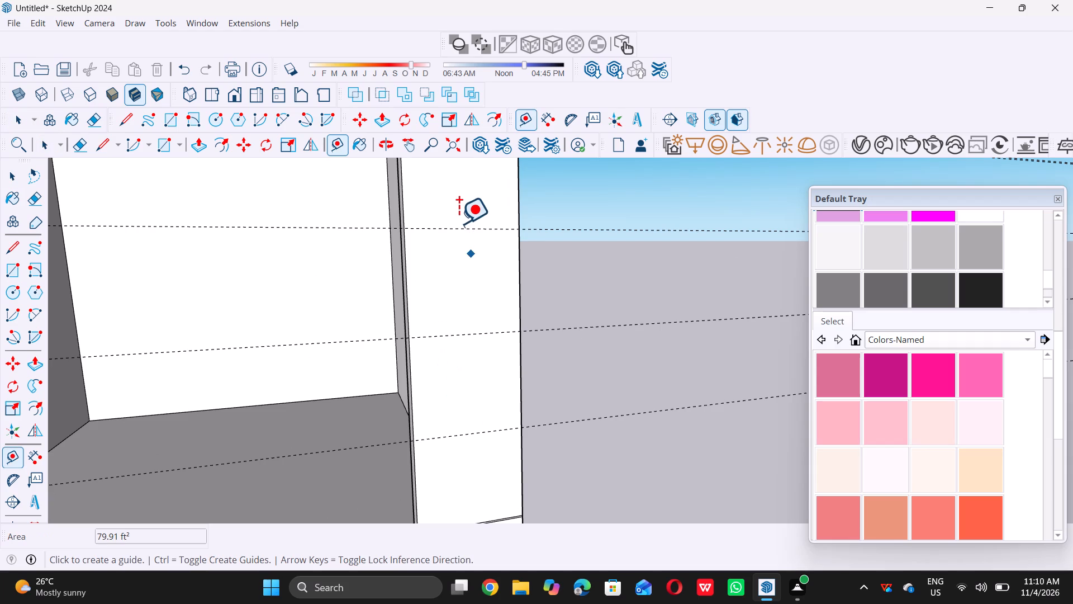
pyautogui.doubleClick(456, 229)
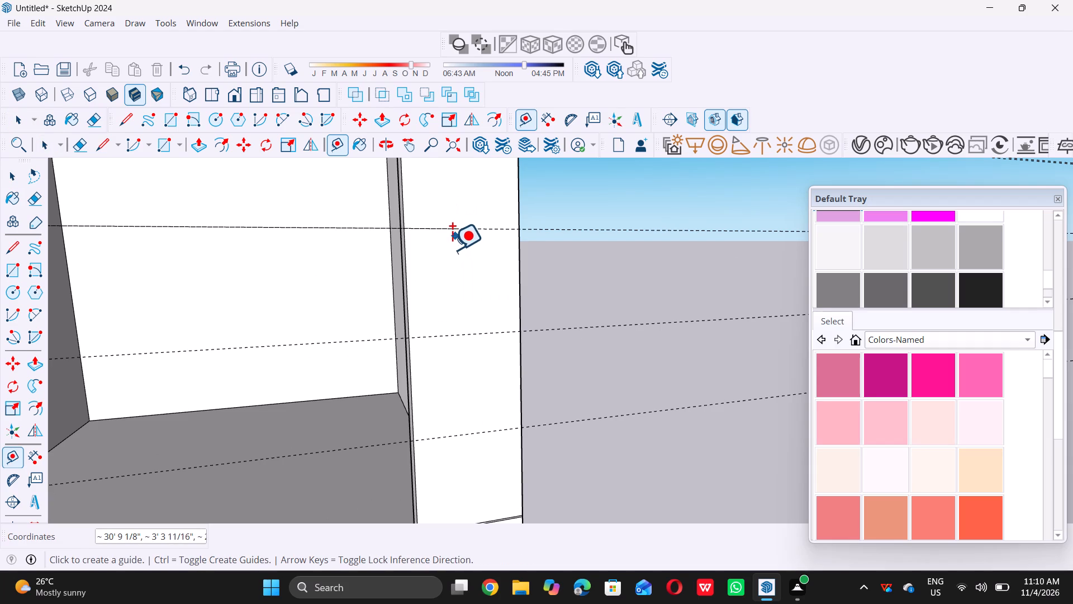
pyautogui.hotkey('ctrl', 'z')
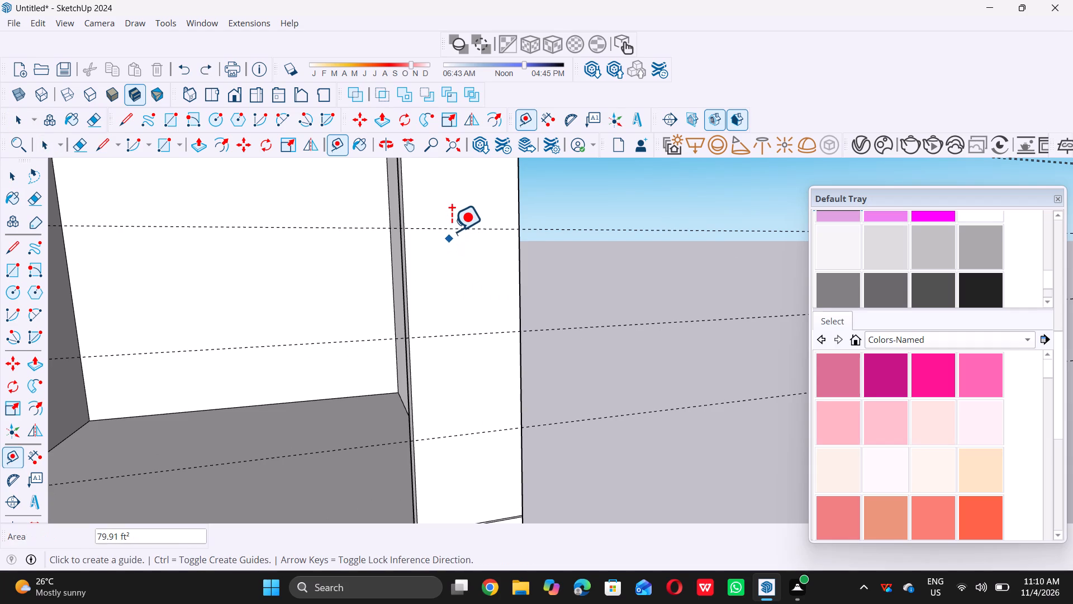
pyautogui.click(453, 228)
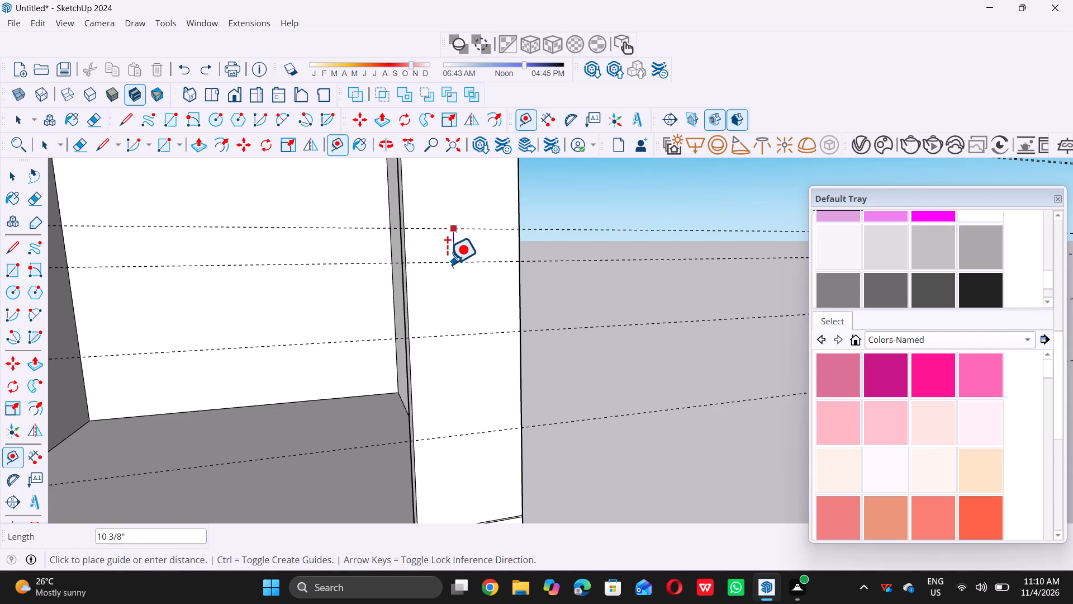
pyautogui.write('0.')
pyautogui.press('5')
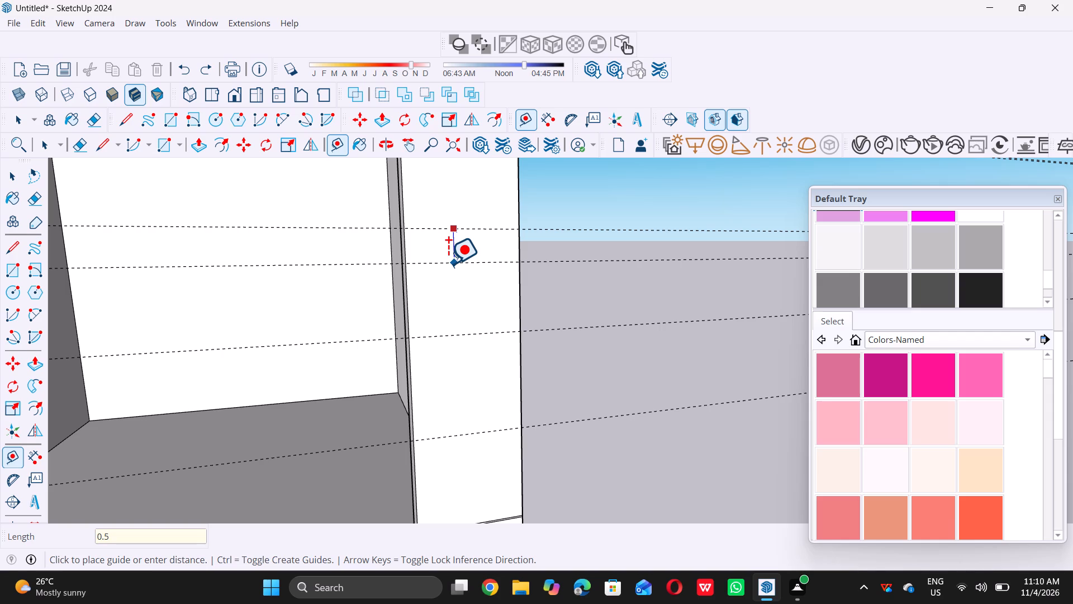
pyautogui.hotkey('shift', '"')
pyautogui.press('Return')
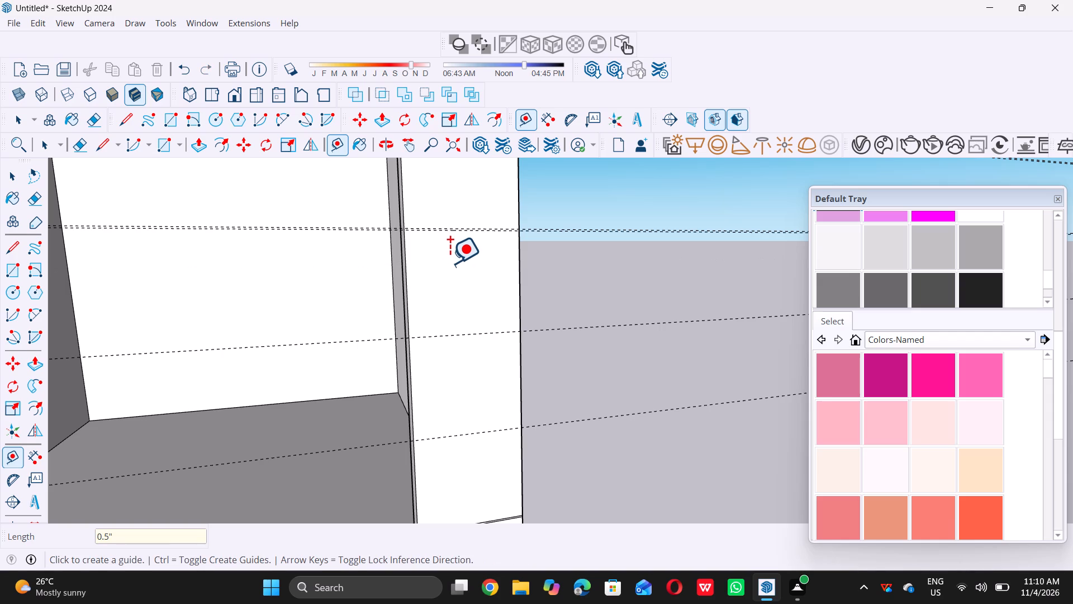
# Draw a 1/2" by 3' rectangle between the twenty-second guide pair across the tall cabinet's right front stile.
pyautogui.press('space')
pyautogui.press('r')
pyautogui.scroll(10, 476, 241)
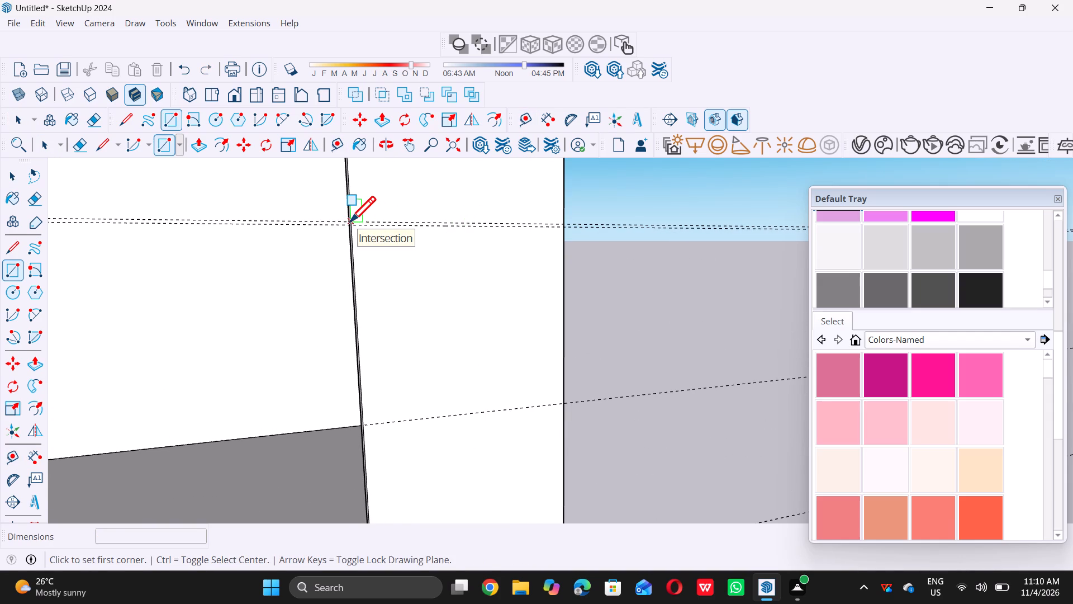
pyautogui.doubleClick(350, 221)
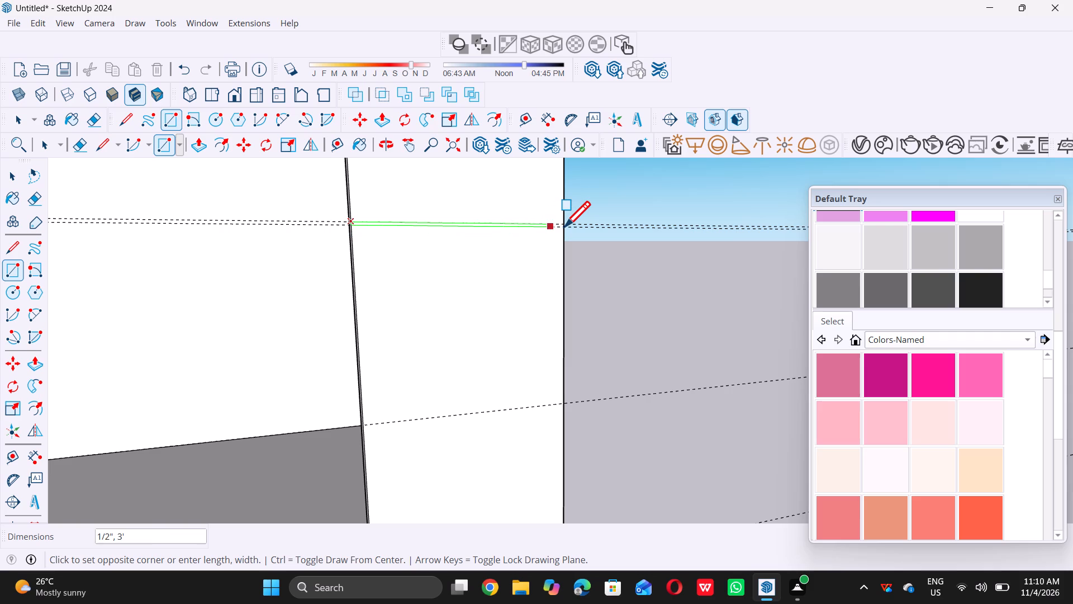
pyautogui.click(566, 231)
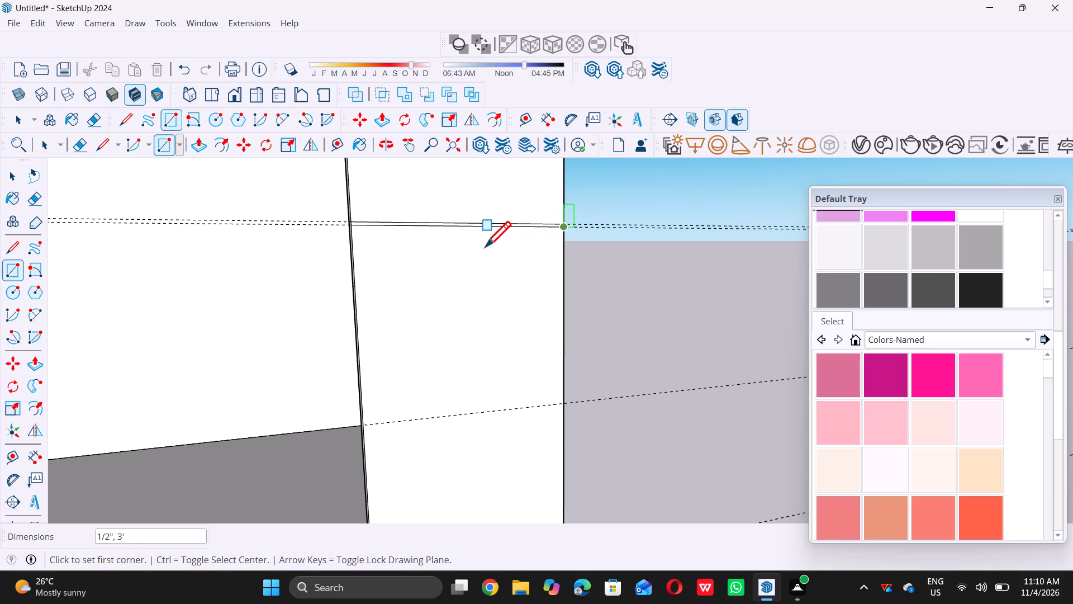
# Add a guide 0.5" below the single guide beneath the twenty-second pair to form the twenty-third guide pair on the tall cabinet.
pyautogui.press('space')
pyautogui.write('T')
pyautogui.scroll(-8, 475, 269)
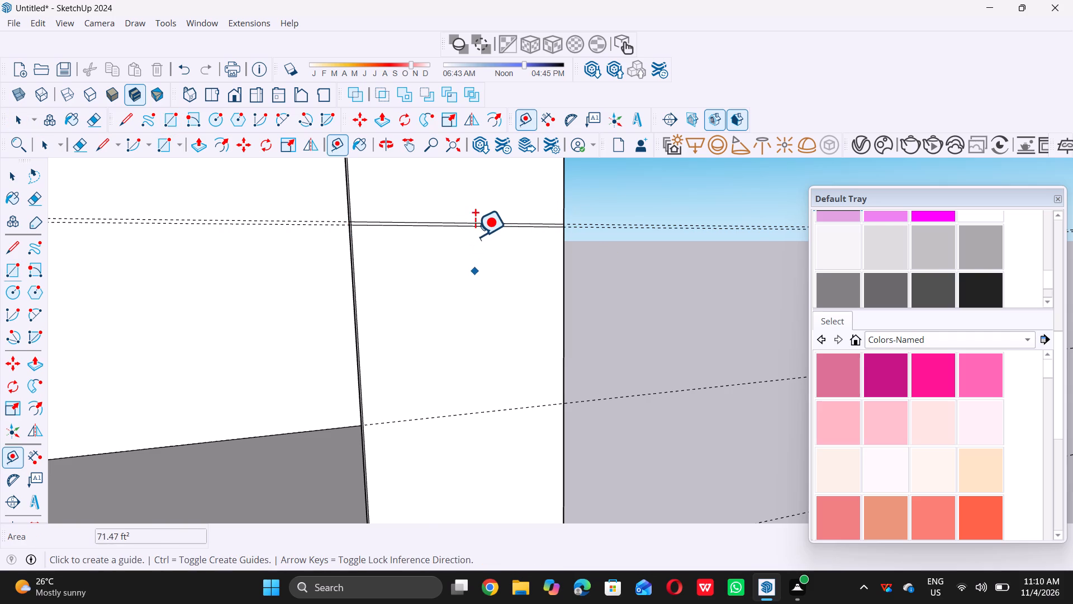
pyautogui.scroll(-16, 475, 236)
pyautogui.scroll(5, 454, 321)
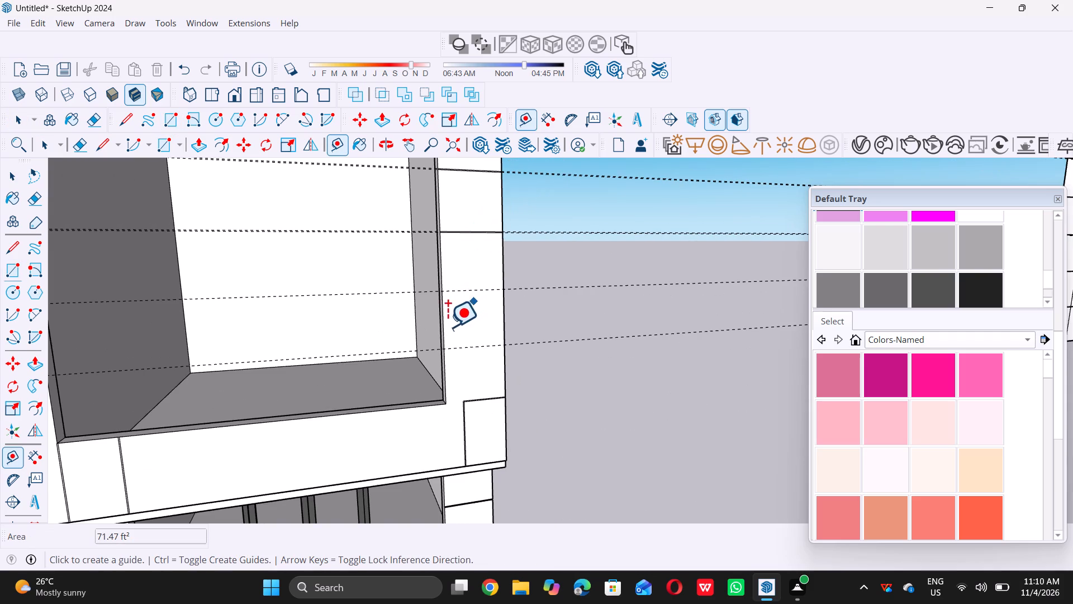
pyautogui.scroll(2, 448, 327)
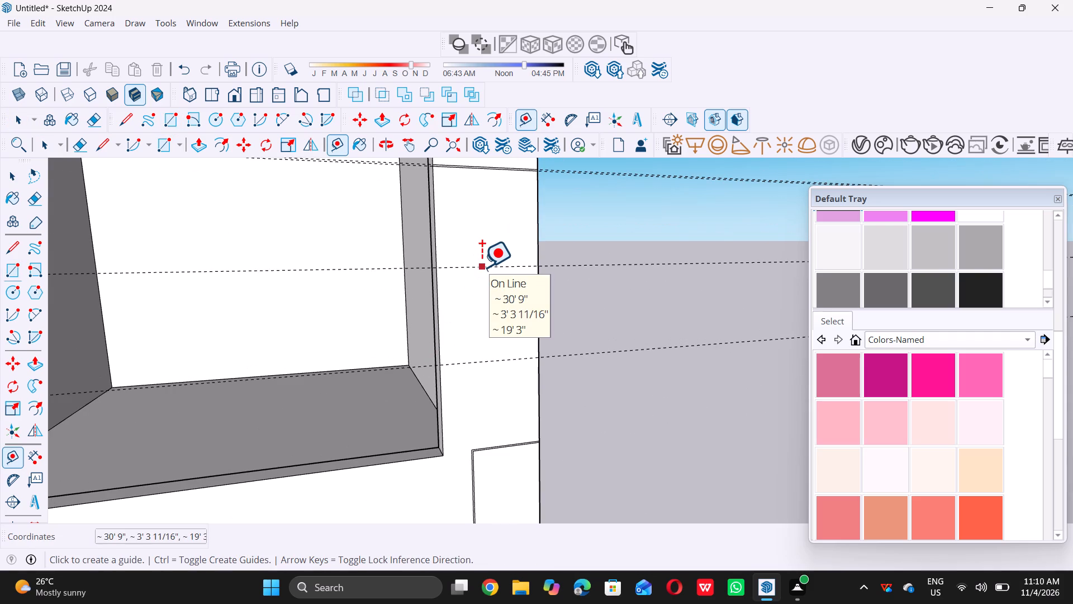
pyautogui.click(482, 267)
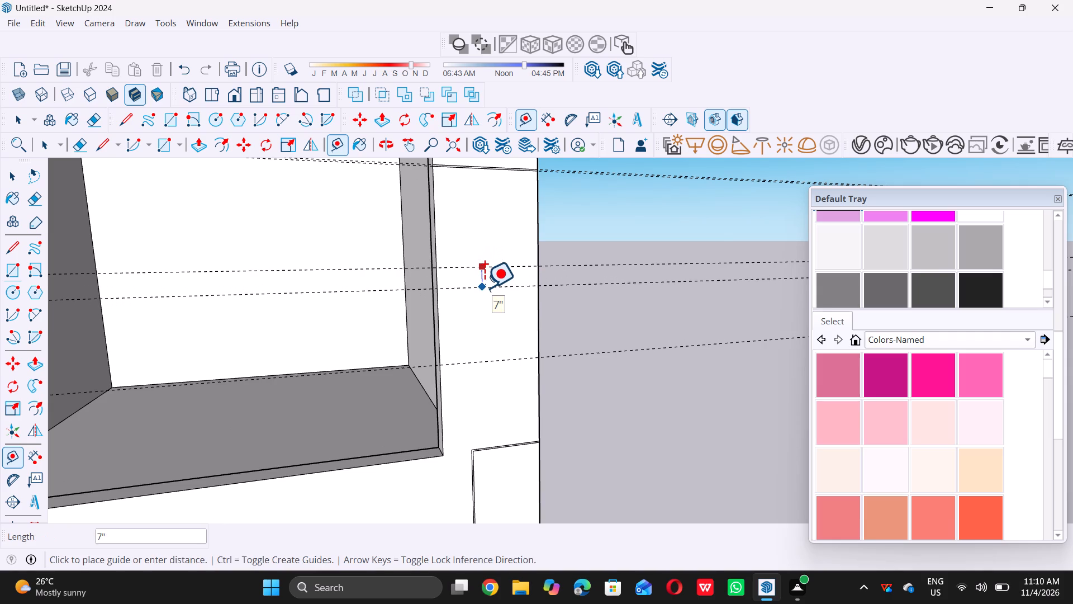
pyautogui.write('0.5')
pyautogui.hotkey('shift', '"')
pyautogui.press('Return')
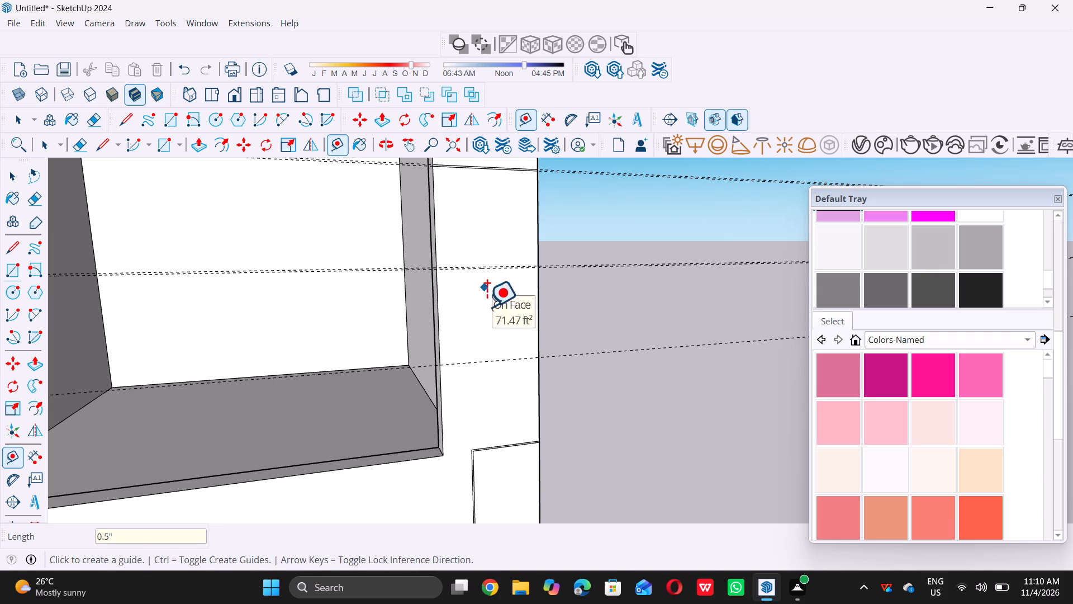
# Add a guide 0.5" below the lowest single guide near the opening's bottom to form the tall cabinet's twenty-fourth guide pair.
pyautogui.click(494, 361)
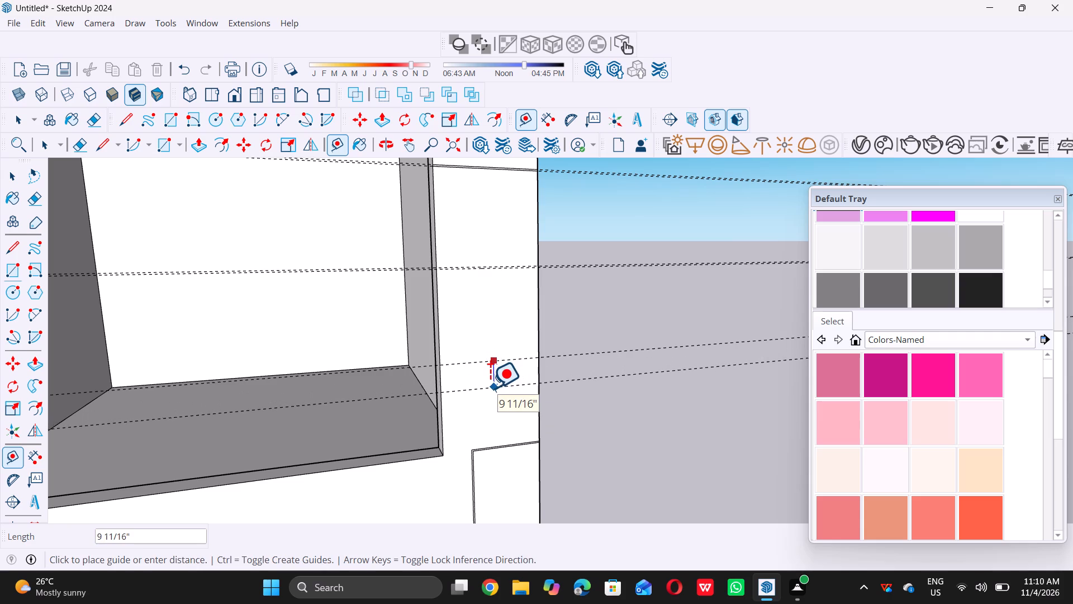
pyautogui.write('0.')
pyautogui.press('5')
pyautogui.hotkey('shift', '"')
pyautogui.press('Return')
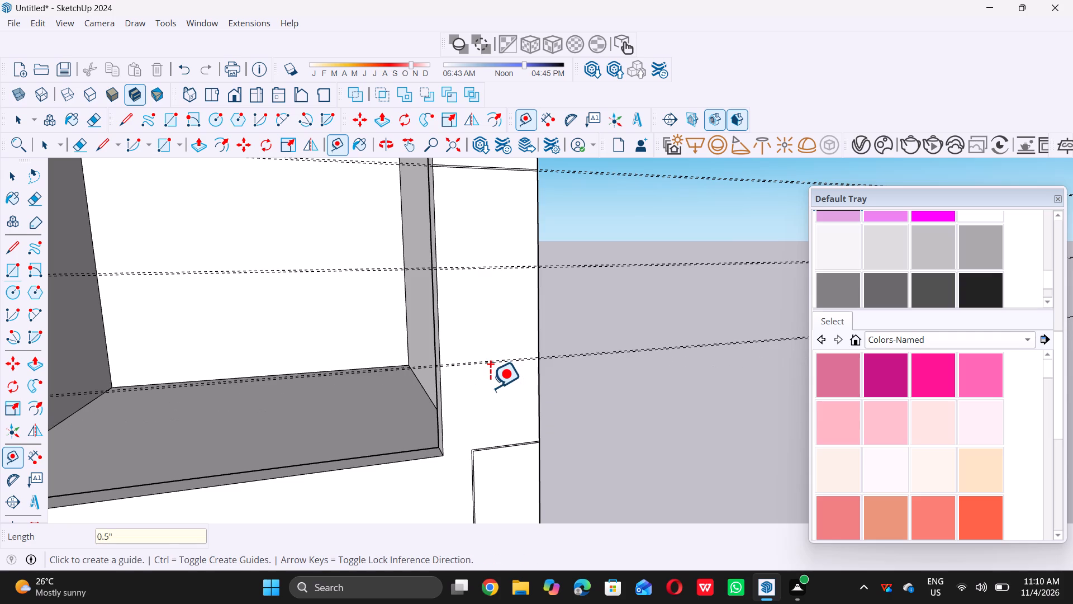
# Draw a 1/2" by 3' rectangle between the twenty-third guide pair across the tall cabinet's right front stile.
pyautogui.press('space')
pyautogui.press('r')
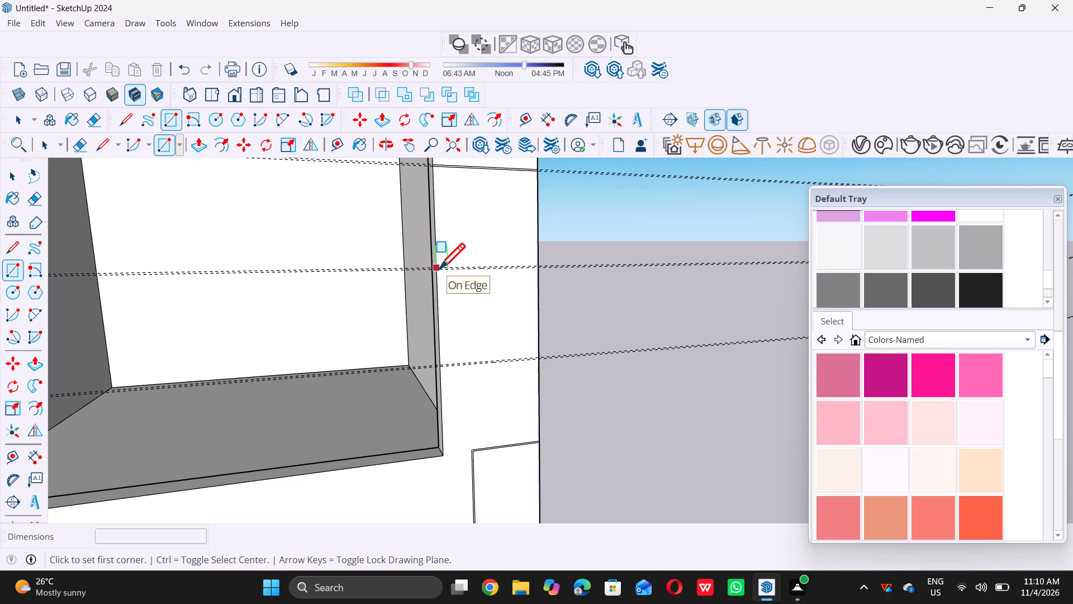
pyautogui.scroll(6, 465, 271)
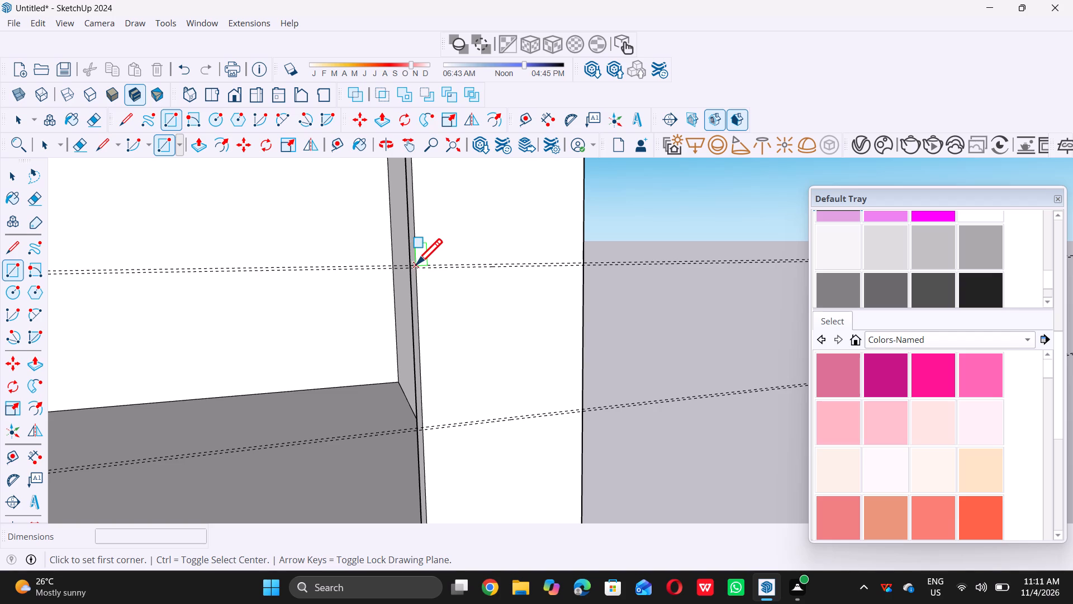
pyautogui.click(416, 264)
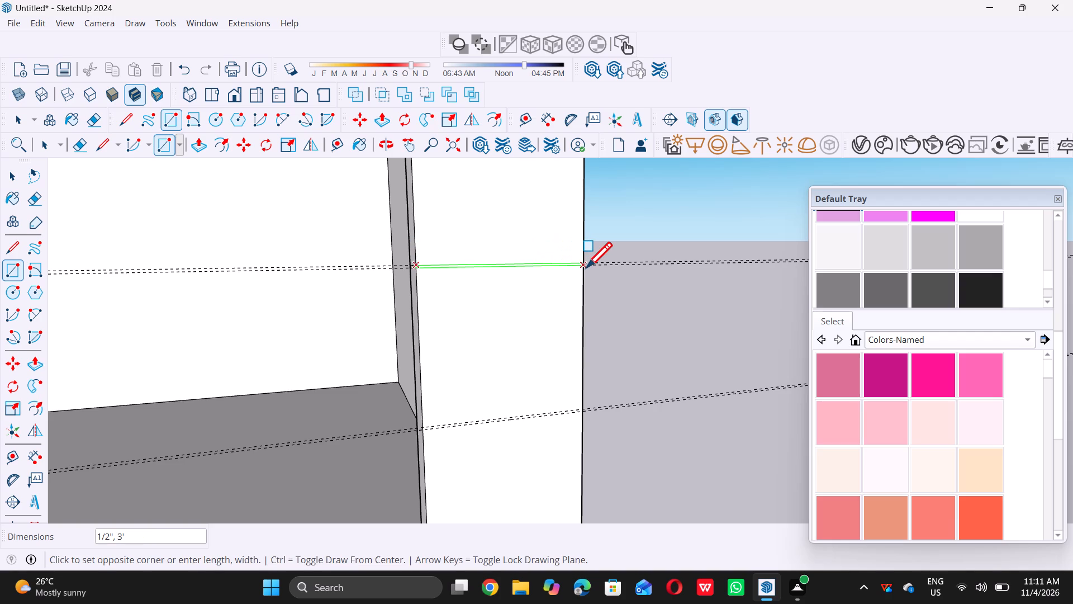
pyautogui.click(586, 267)
# Draw a 1/2" by 3' rectangle between the twenty-fourth guide pair across the tall cabinet's right front stile.
pyautogui.scroll(-7, 493, 275)
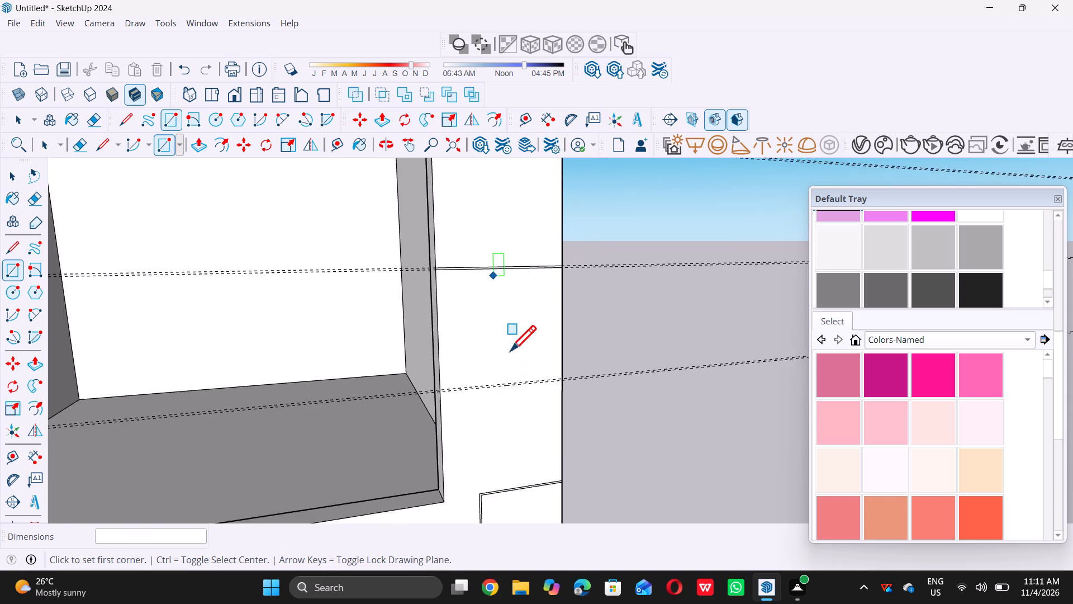
pyautogui.scroll(9, 478, 436)
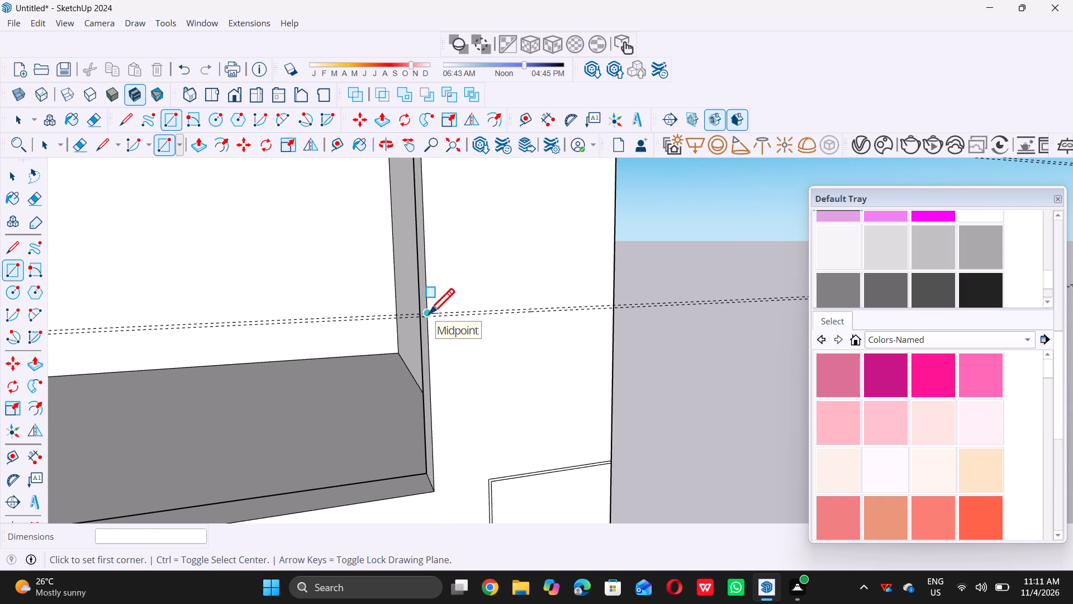
pyautogui.scroll(7, 435, 319)
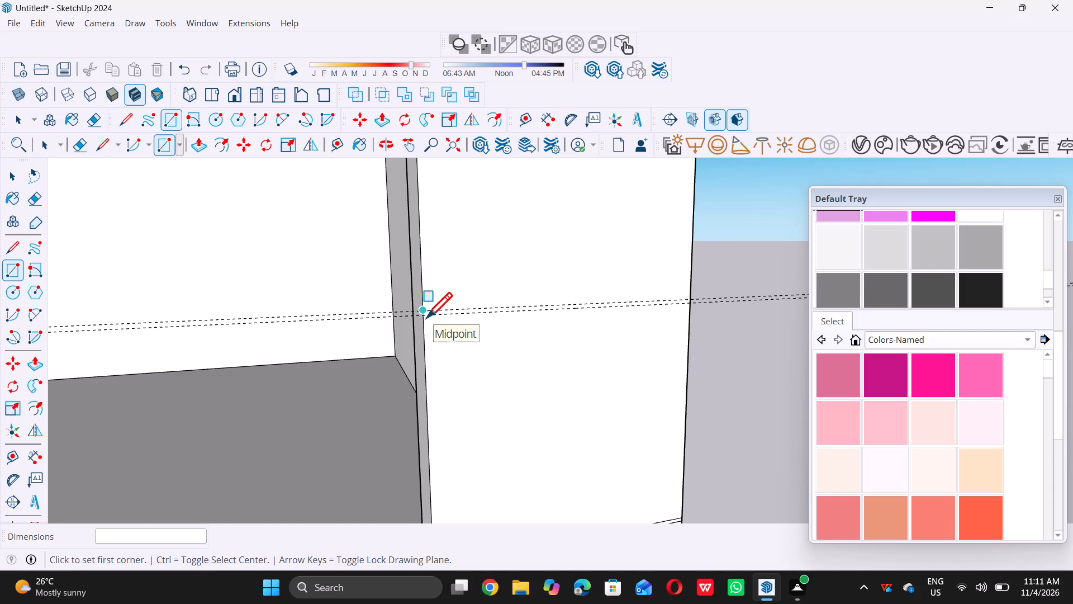
pyautogui.tripleClick(425, 318)
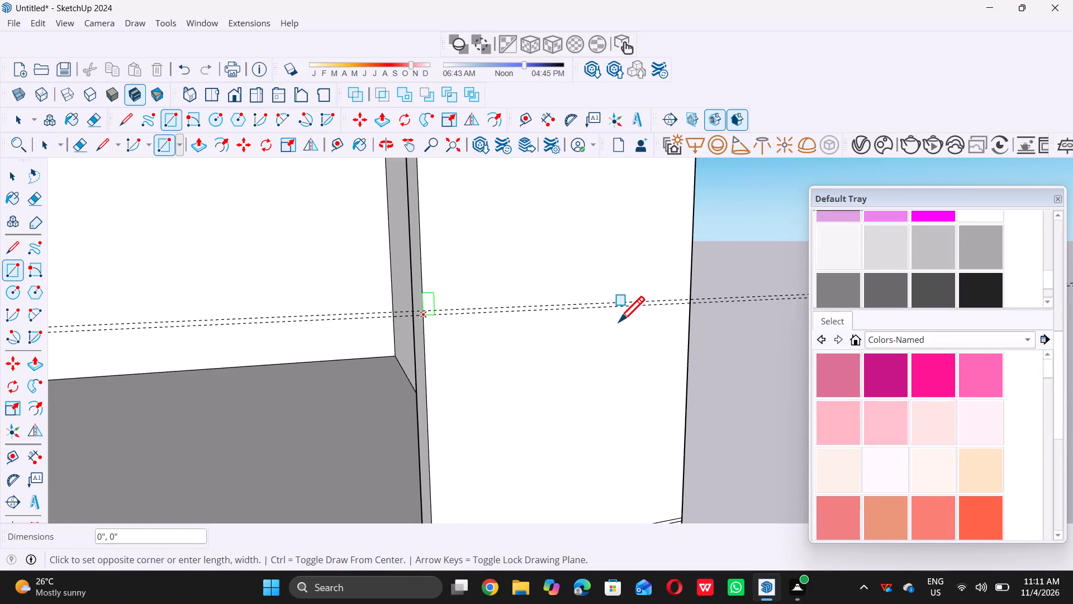
pyautogui.click(689, 301)
pyautogui.press('space')
# Draw a 1/2" high rectangle between the lowest, twenty-fourth guide pair across the tall cabinet's left front stile.
pyautogui.scroll(-11, 689, 301)
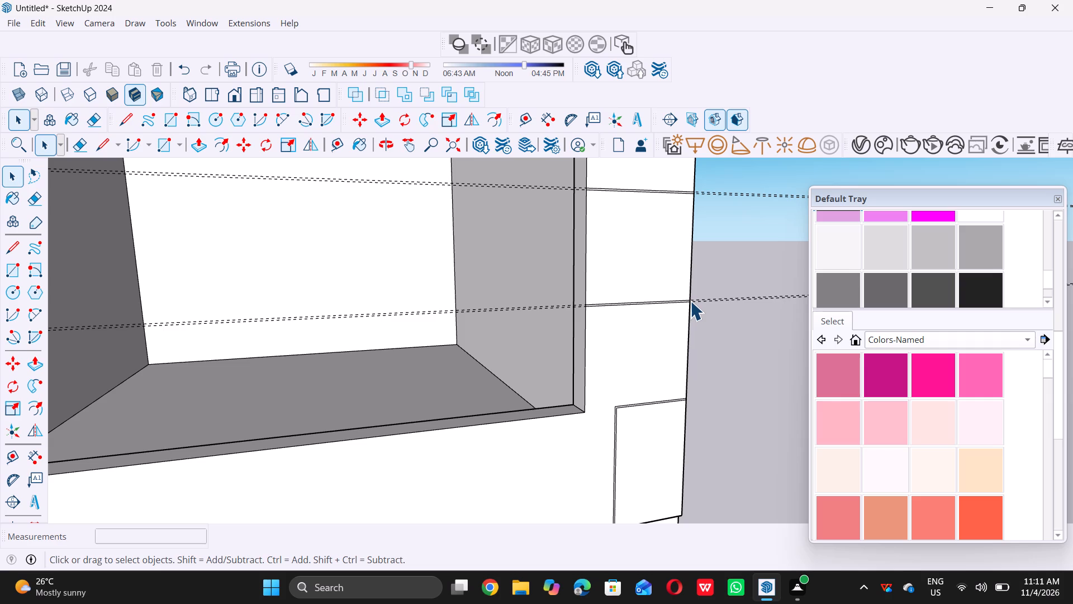
pyautogui.scroll(-9, 607, 392)
pyautogui.scroll(-1, 648, 416)
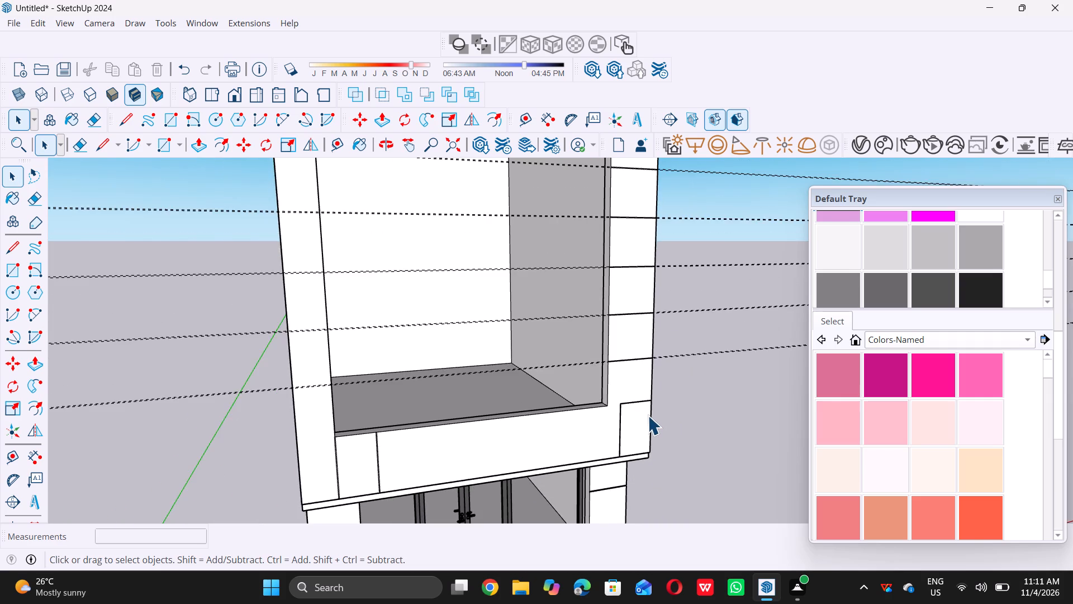
pyautogui.scroll(8, 333, 391)
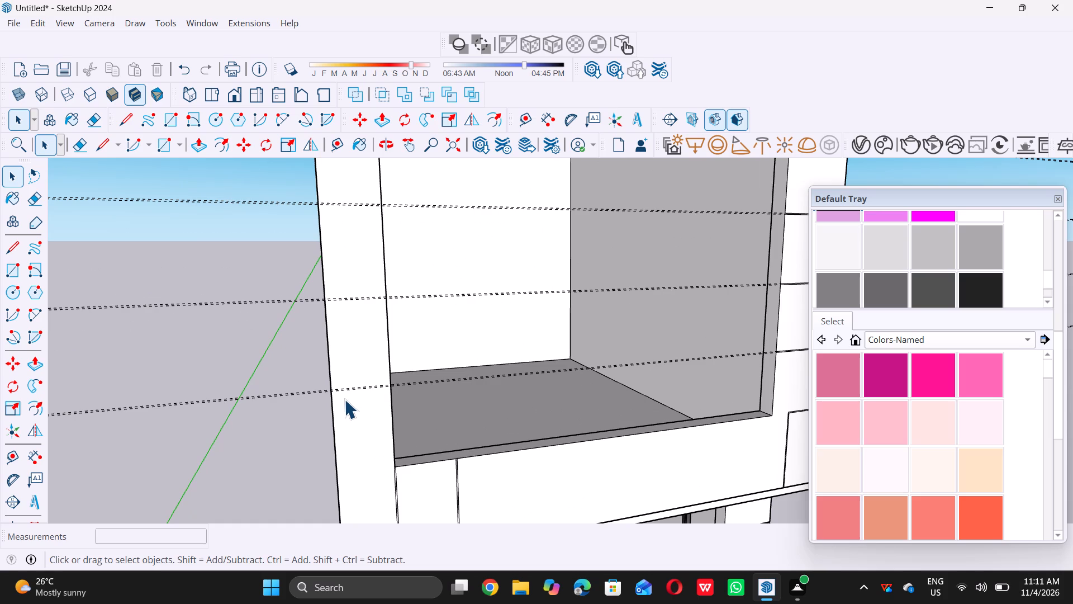
pyautogui.press('r')
pyautogui.scroll(6, 341, 398)
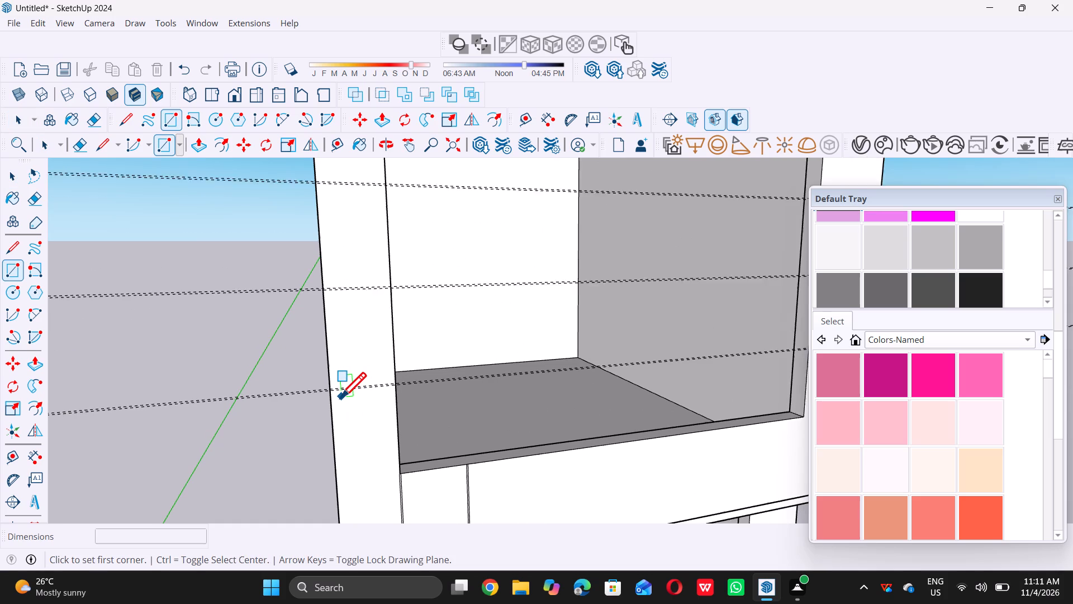
pyautogui.scroll(6, 340, 398)
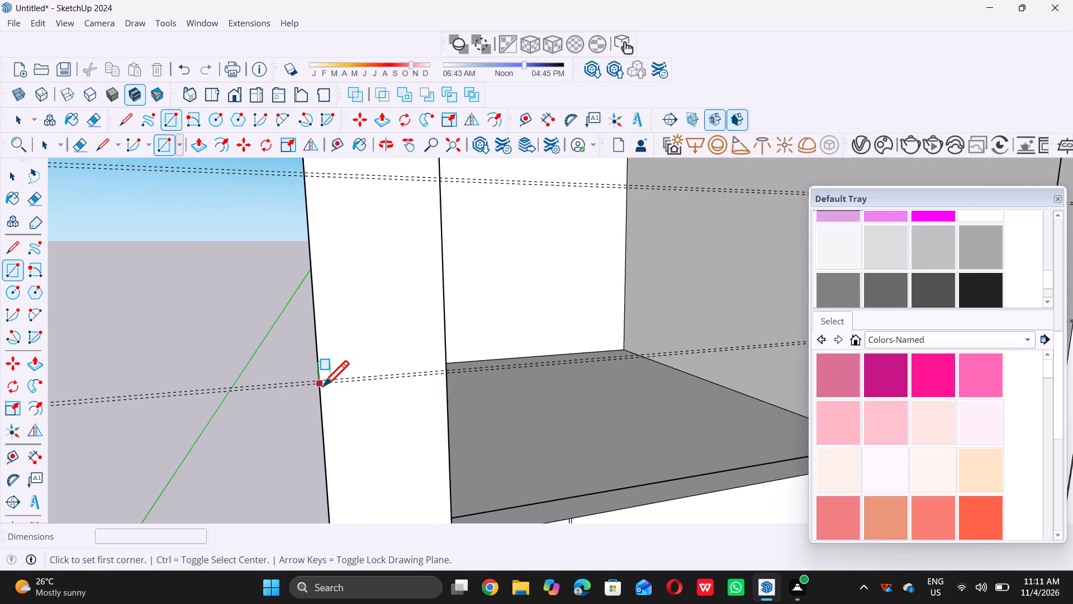
pyautogui.click(322, 385)
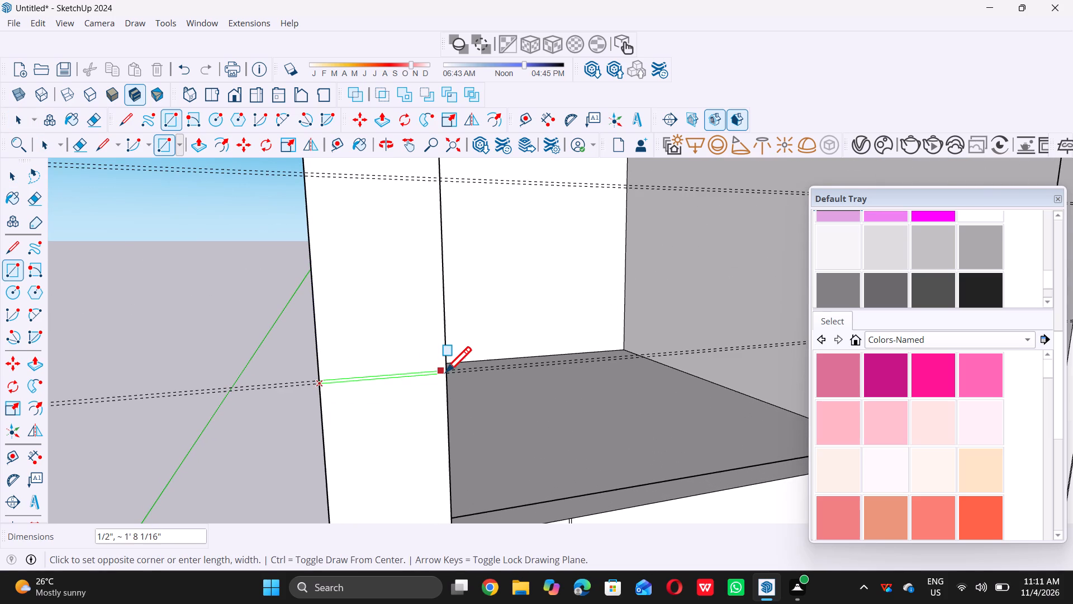
pyautogui.click(448, 372)
# Draw a 1/2" by 1' 9" rectangle between the twenty-third guide pair across the tall cabinet's left front stile.
pyautogui.scroll(-11, 454, 402)
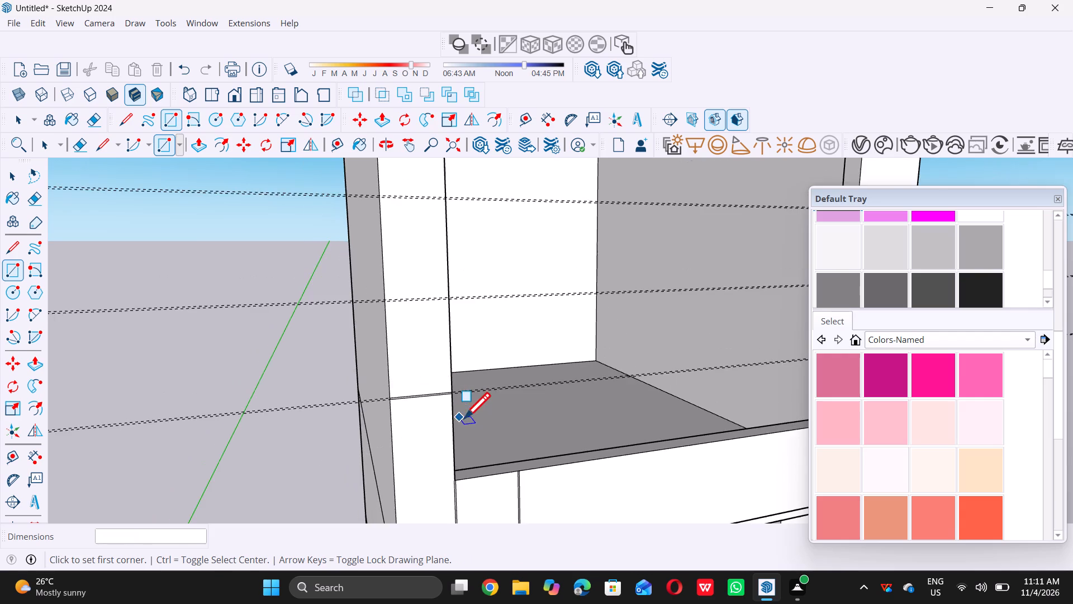
pyautogui.scroll(14, 424, 329)
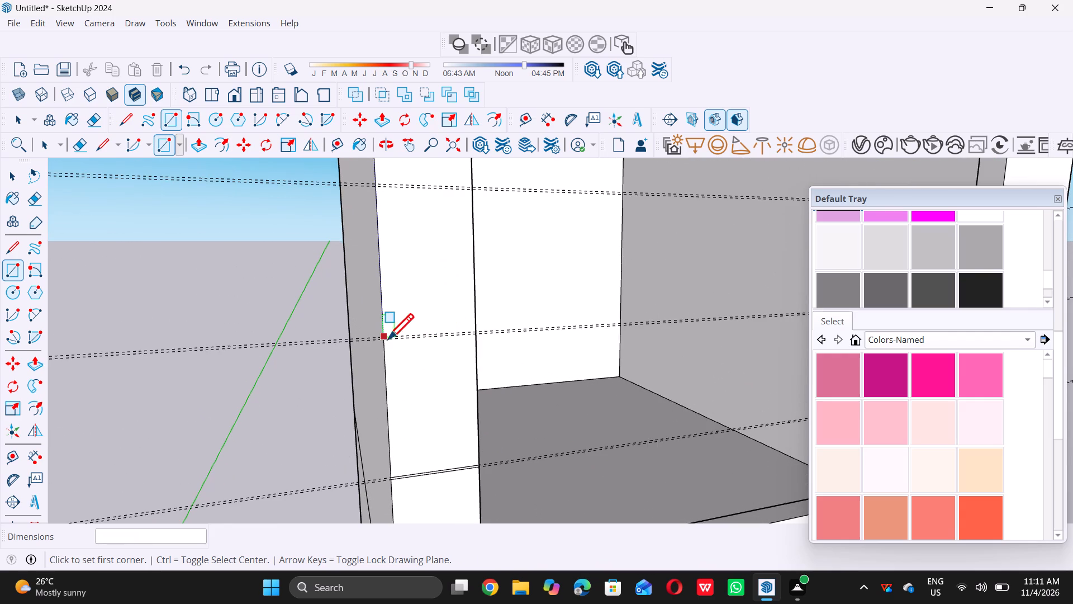
pyautogui.scroll(7, 436, 347)
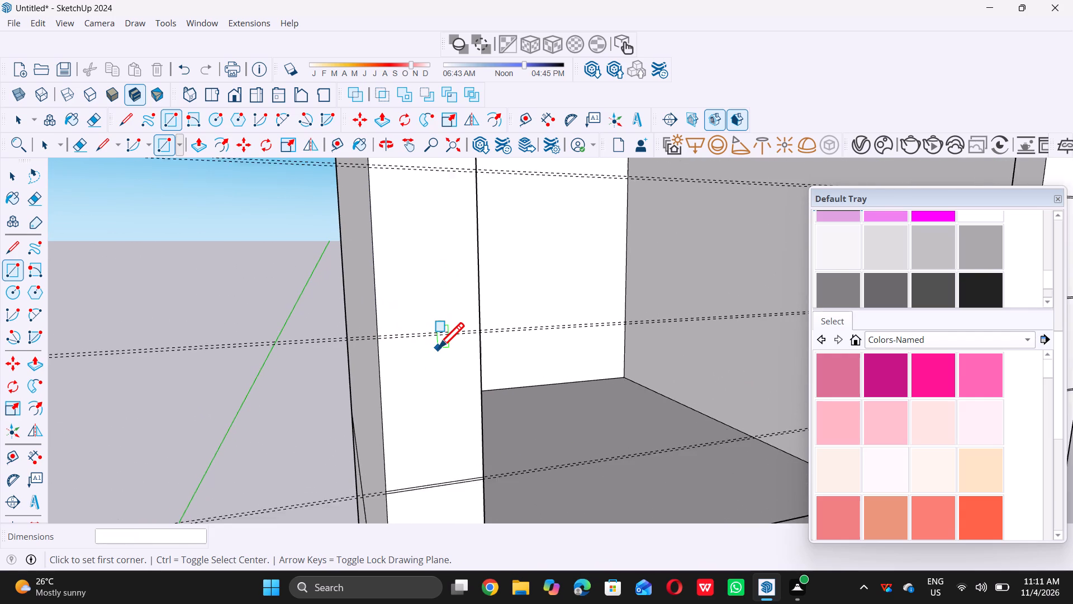
pyautogui.doubleClick(349, 328)
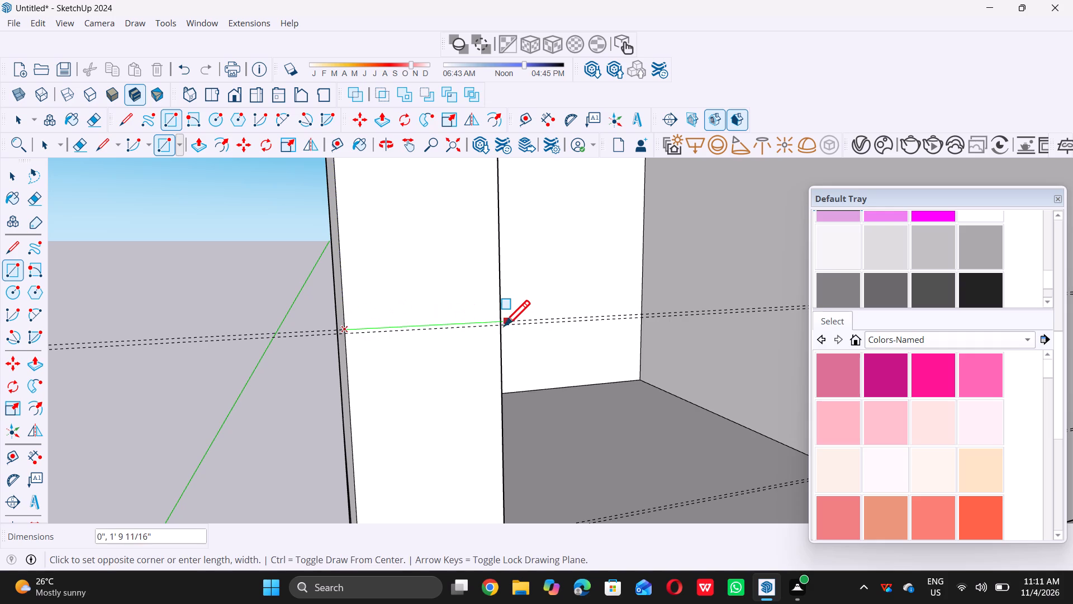
pyautogui.doubleClick(503, 328)
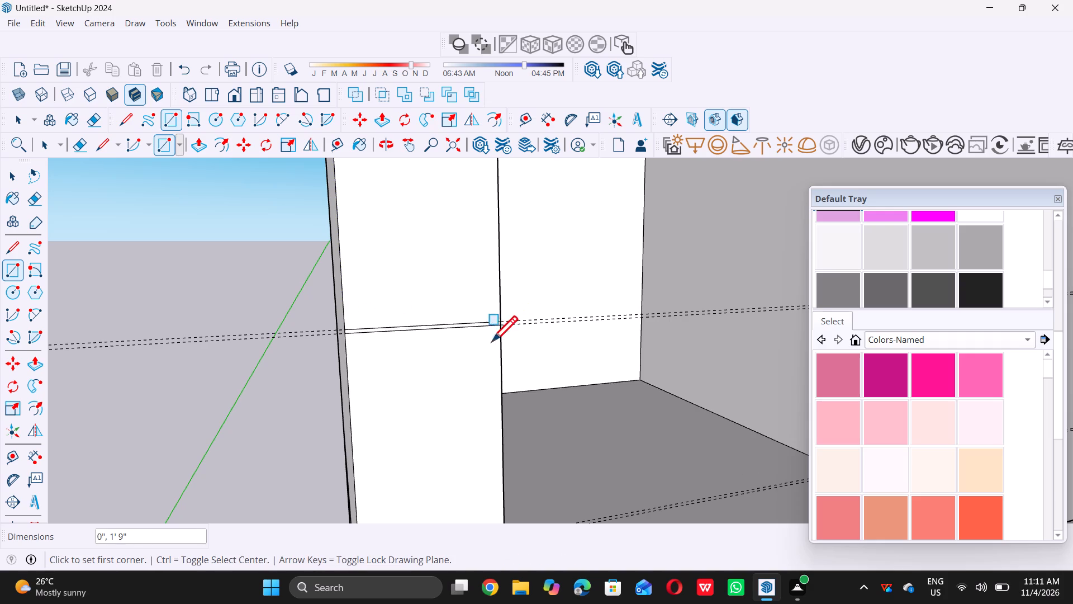
# Draw a 1/2" by 1' 9" rectangle between the twenty-second guide pair across the tall cabinet's left front stile.
pyautogui.scroll(-20, 477, 375)
pyautogui.scroll(-4, 477, 375)
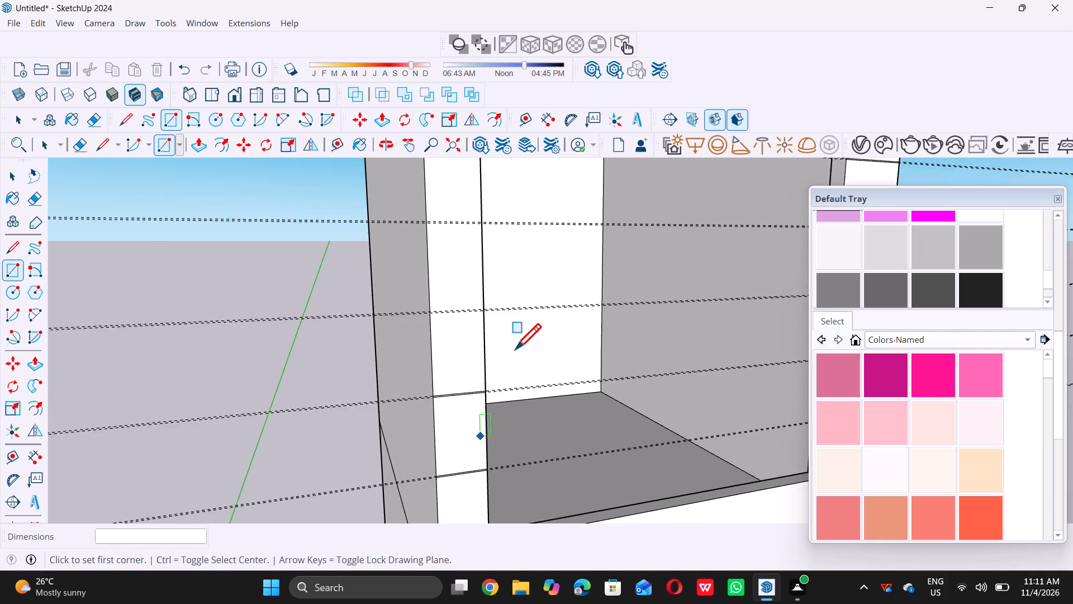
pyautogui.scroll(7, 506, 317)
pyautogui.scroll(-3, 455, 333)
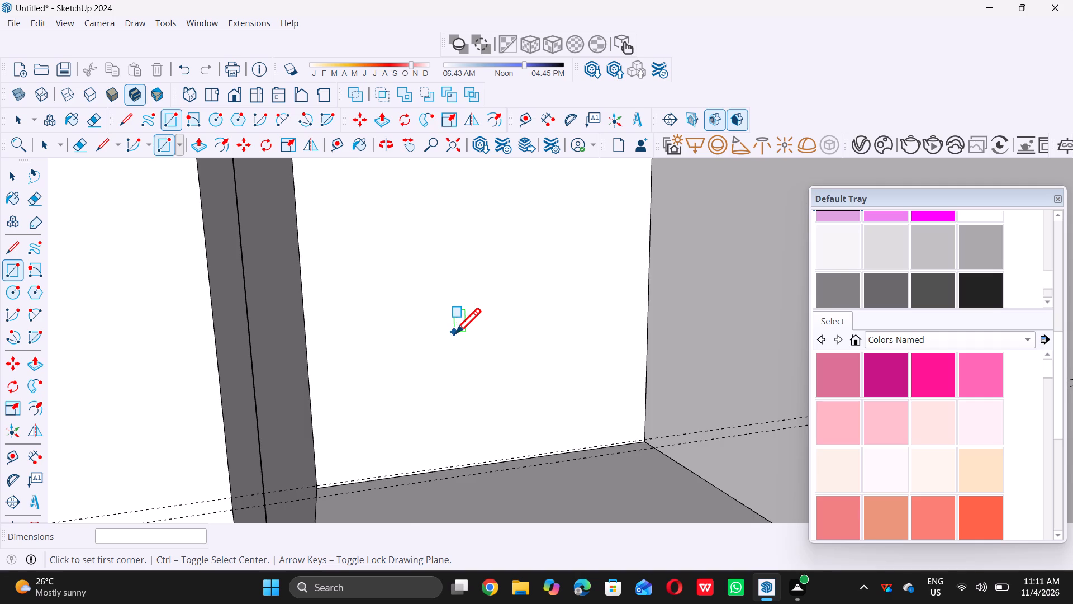
pyautogui.scroll(-1, 455, 333)
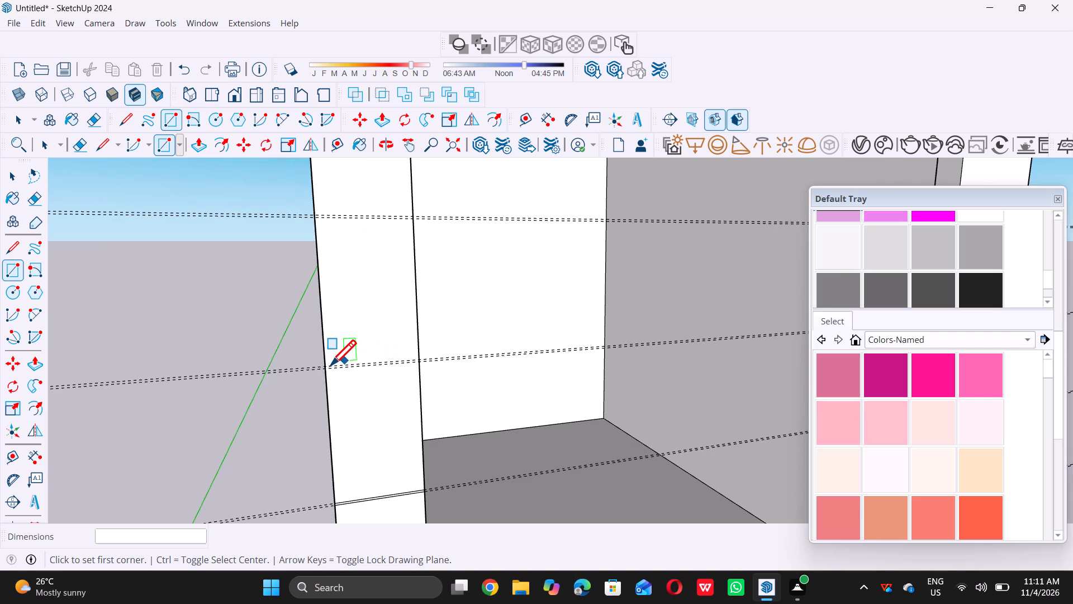
pyautogui.doubleClick(328, 365)
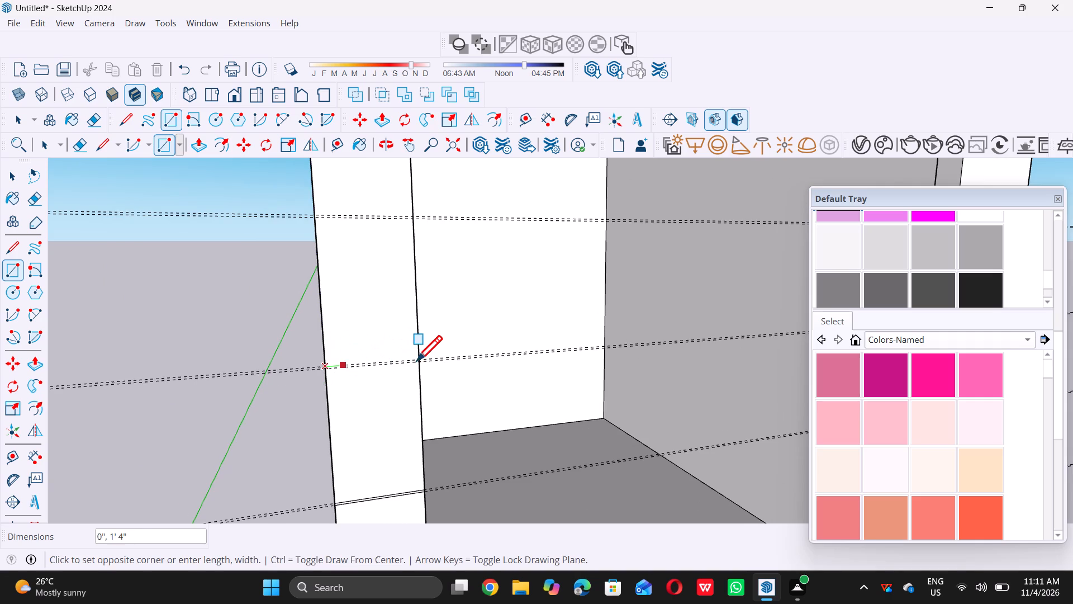
pyautogui.doubleClick(421, 365)
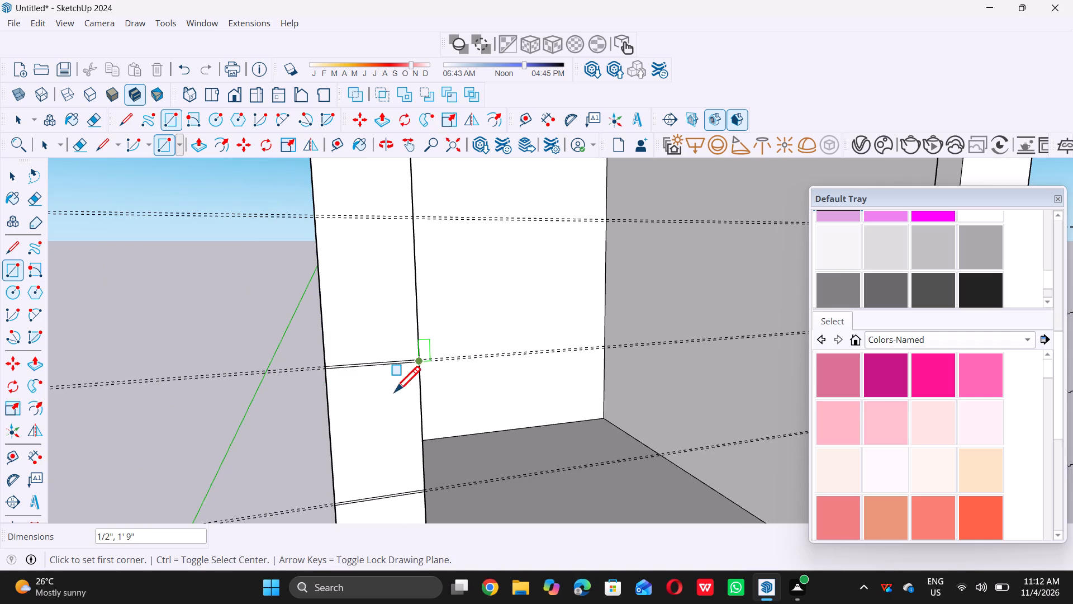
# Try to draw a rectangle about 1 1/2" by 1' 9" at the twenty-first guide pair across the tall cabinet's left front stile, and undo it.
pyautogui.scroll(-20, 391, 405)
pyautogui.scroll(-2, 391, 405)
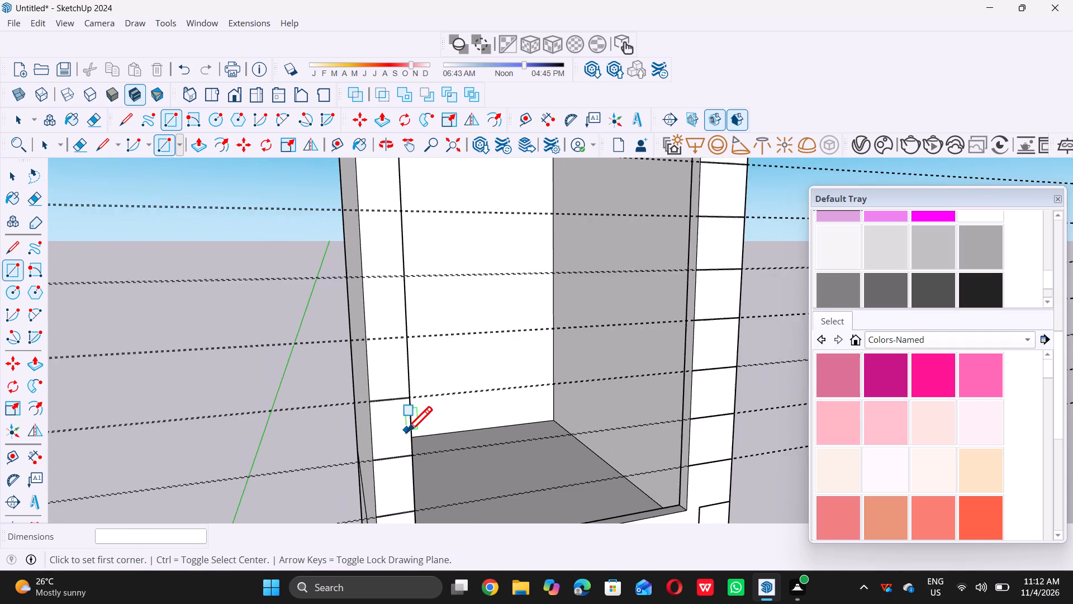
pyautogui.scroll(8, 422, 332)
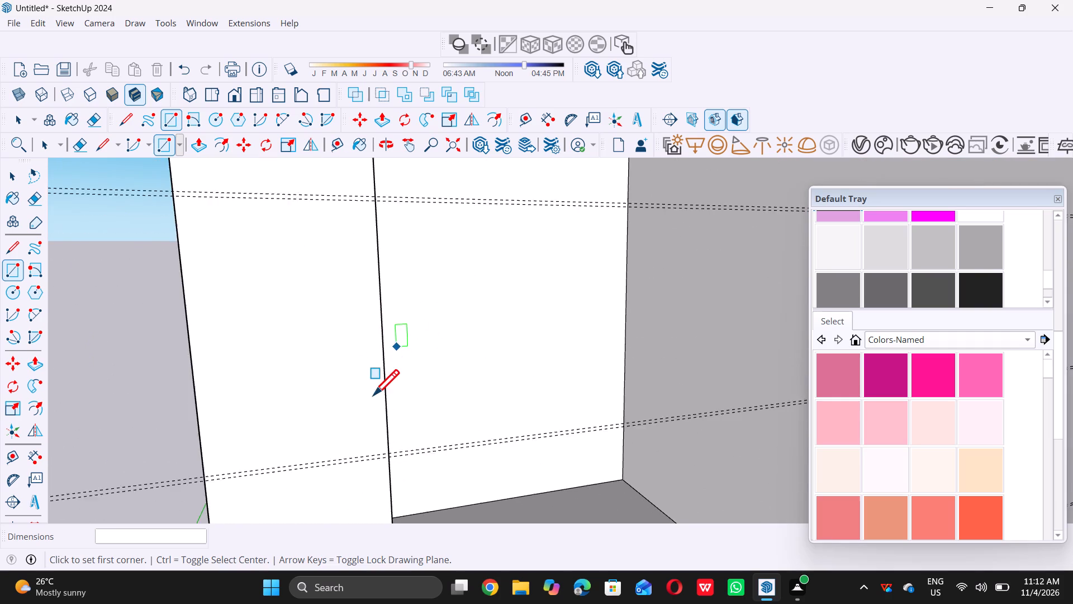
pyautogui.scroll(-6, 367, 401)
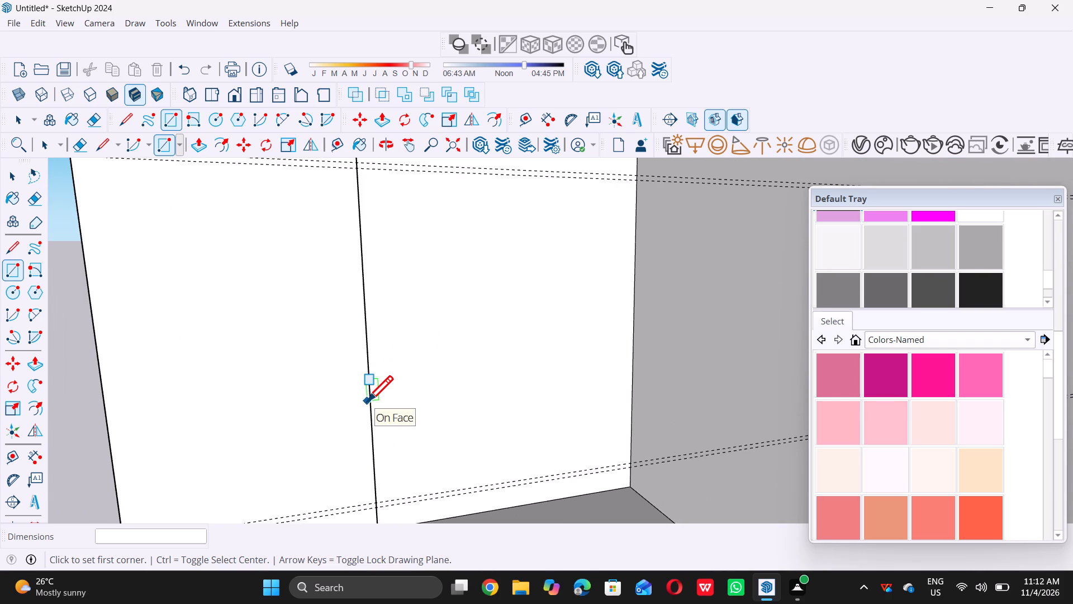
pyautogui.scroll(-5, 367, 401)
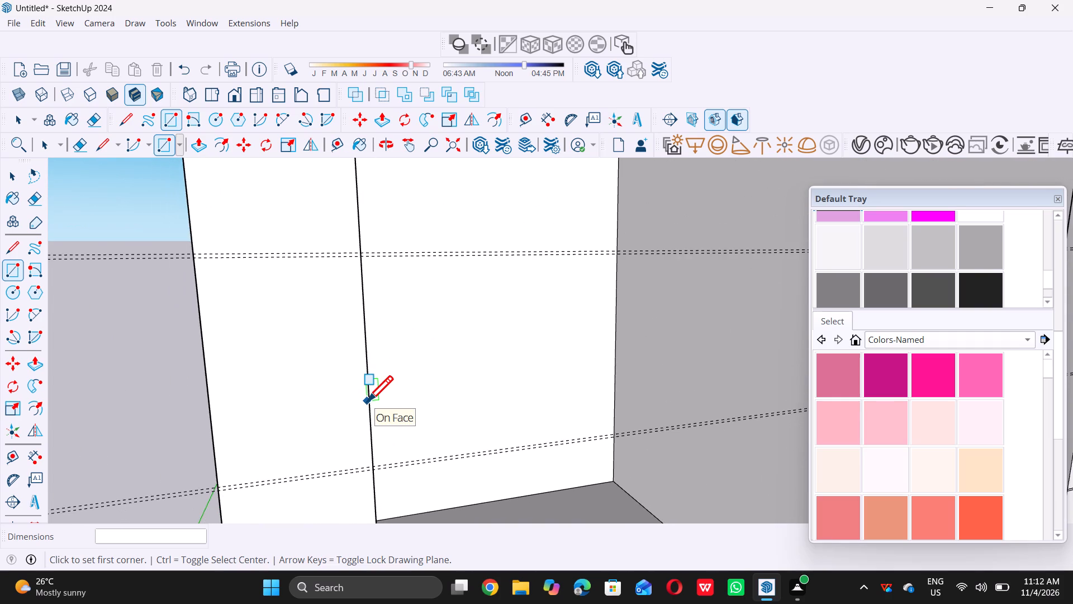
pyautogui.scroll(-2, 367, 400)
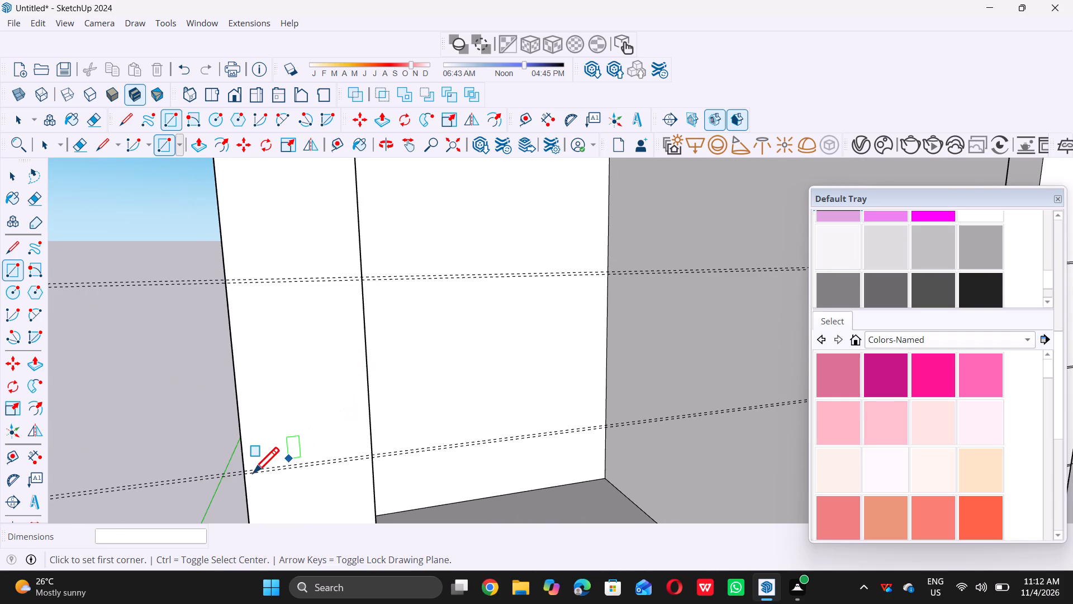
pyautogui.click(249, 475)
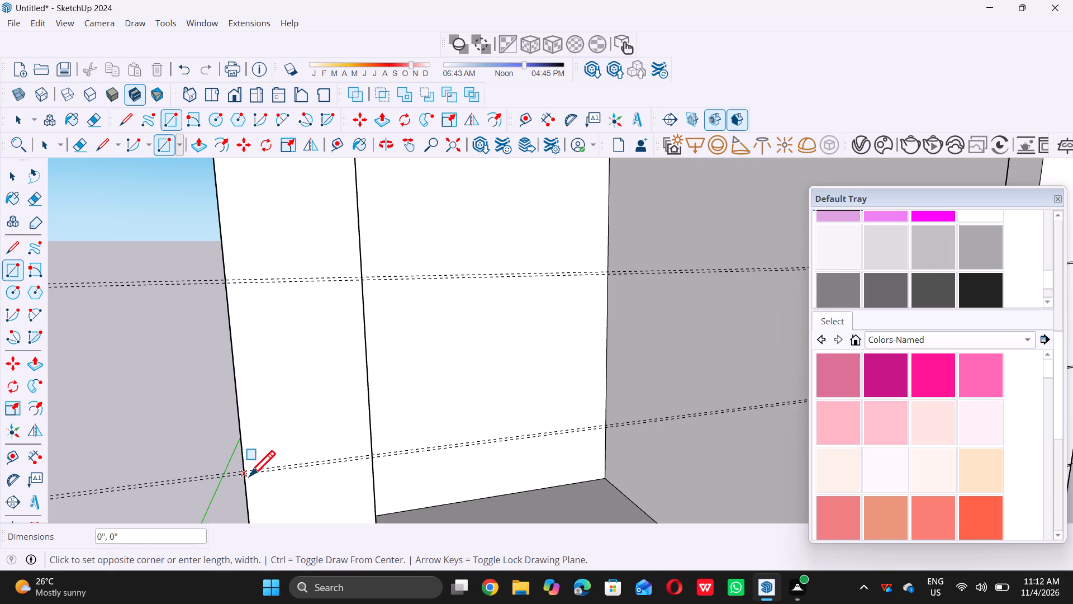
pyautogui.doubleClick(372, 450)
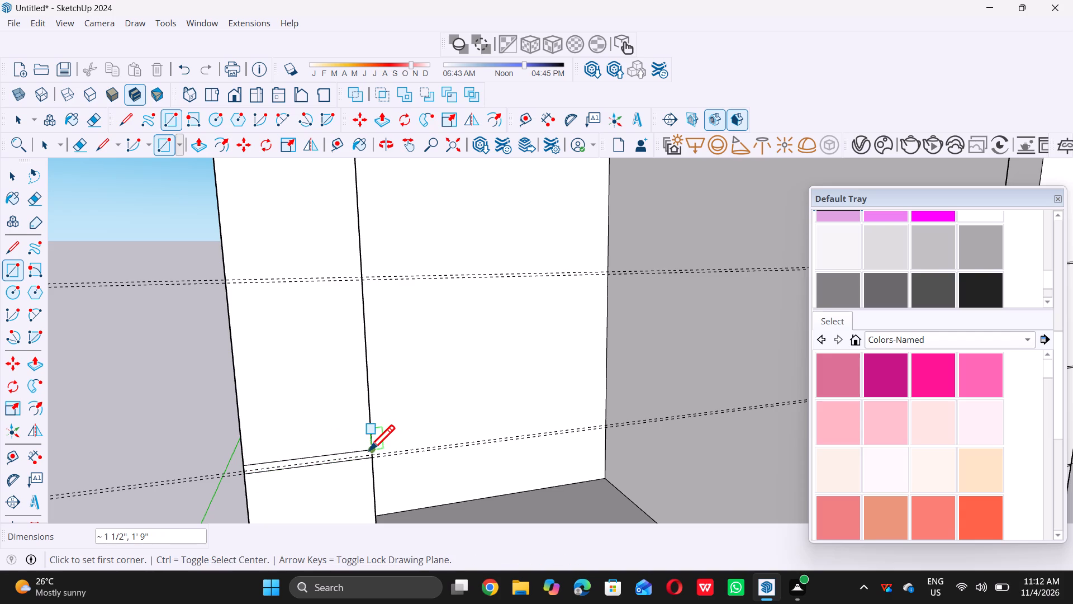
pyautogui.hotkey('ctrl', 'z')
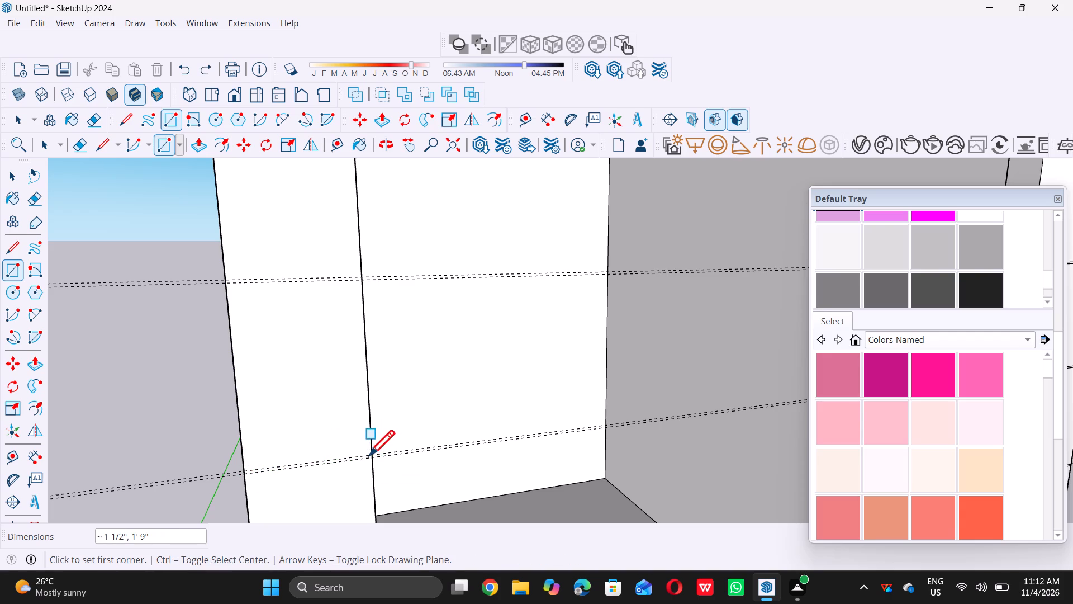
# Draw a 1/2" by 1' 9" rectangle between the twenty-first guide pair across the tall cabinet's left front stile.
pyautogui.scroll(7, 254, 478)
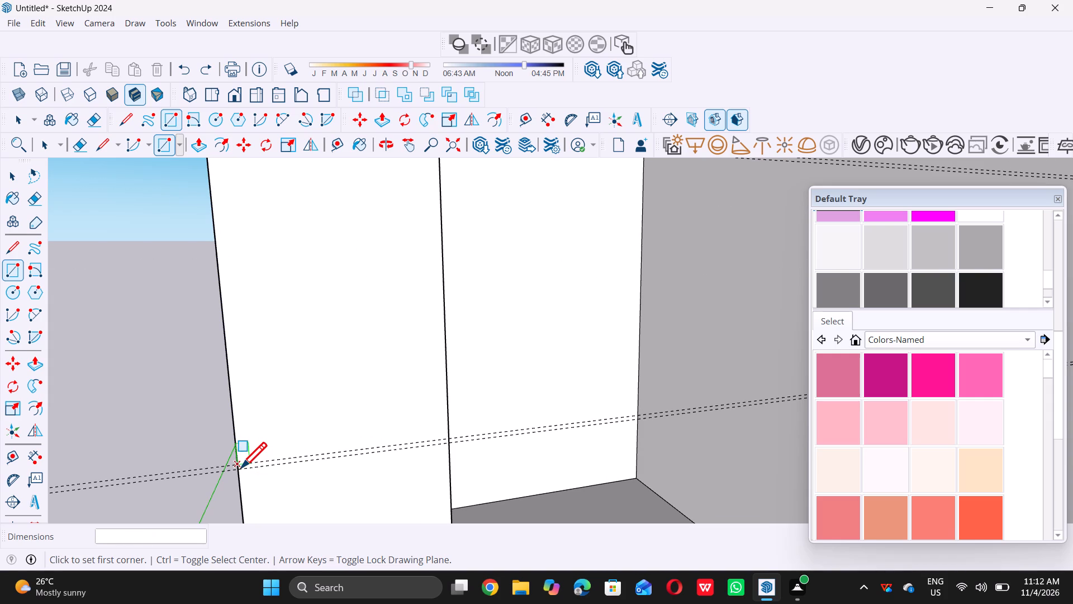
pyautogui.click(240, 469)
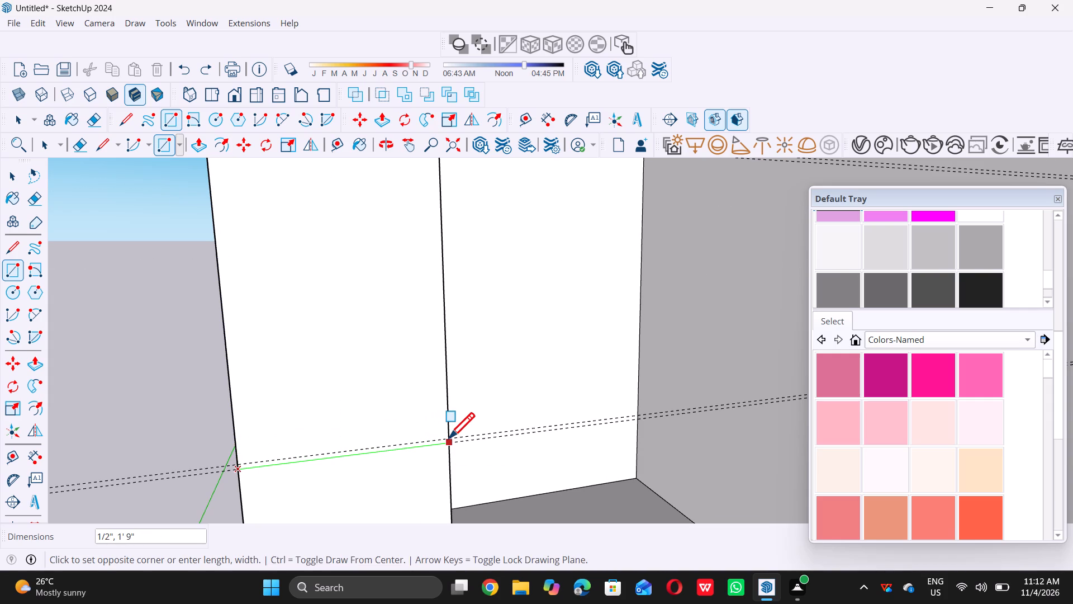
pyautogui.doubleClick(449, 438)
pyautogui.doubleClick(448, 436)
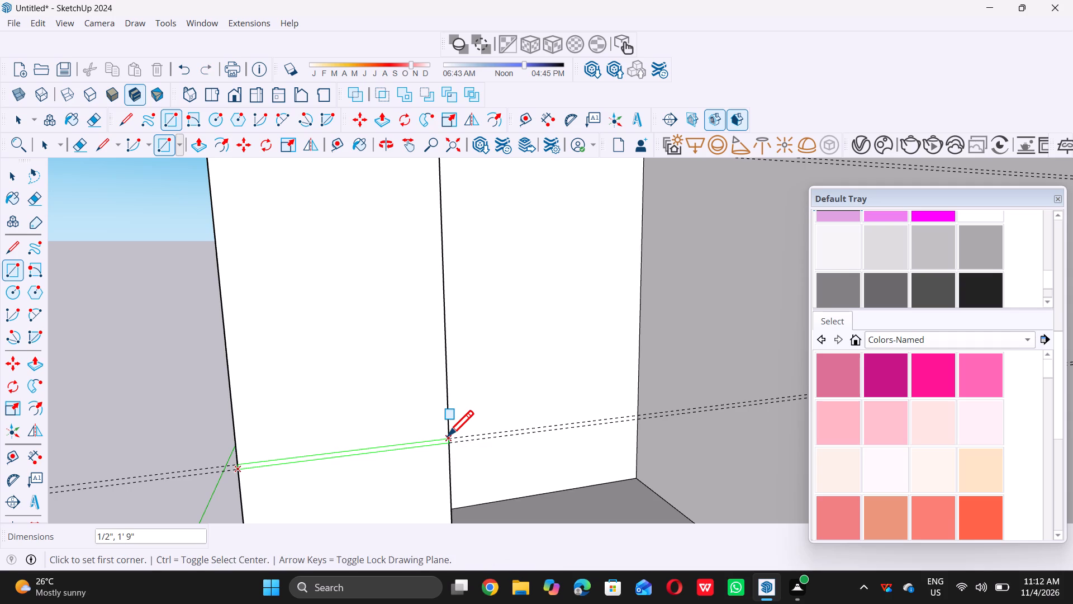
# Draw a 1/2" by 1' 9" rectangle between the twentieth guide pair across the tall cabinet's left front stile.
pyautogui.scroll(-20, 437, 448)
pyautogui.scroll(-5, 437, 448)
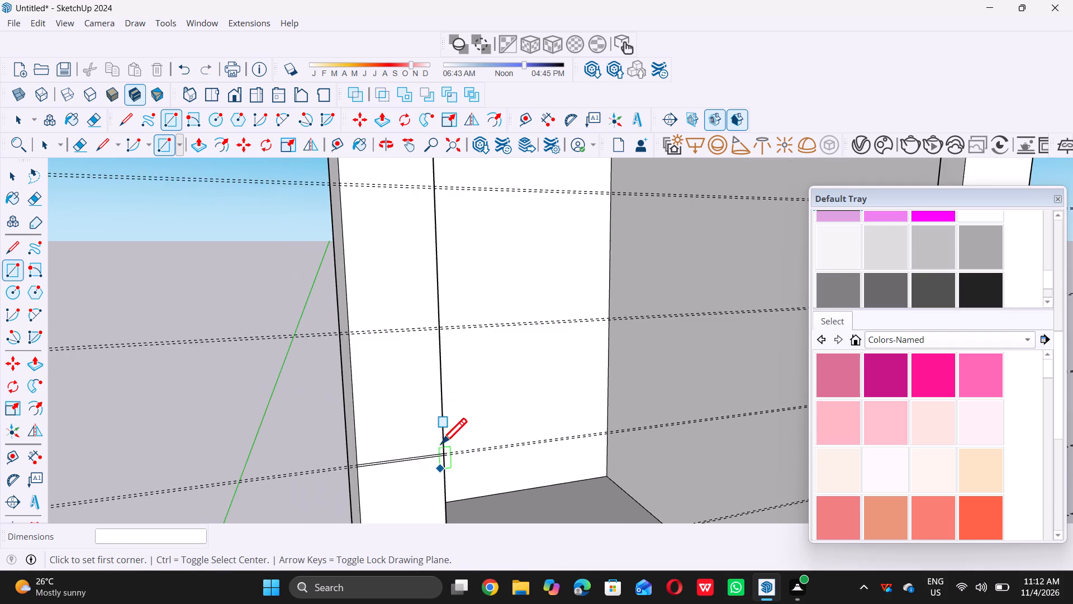
pyautogui.scroll(6, 435, 324)
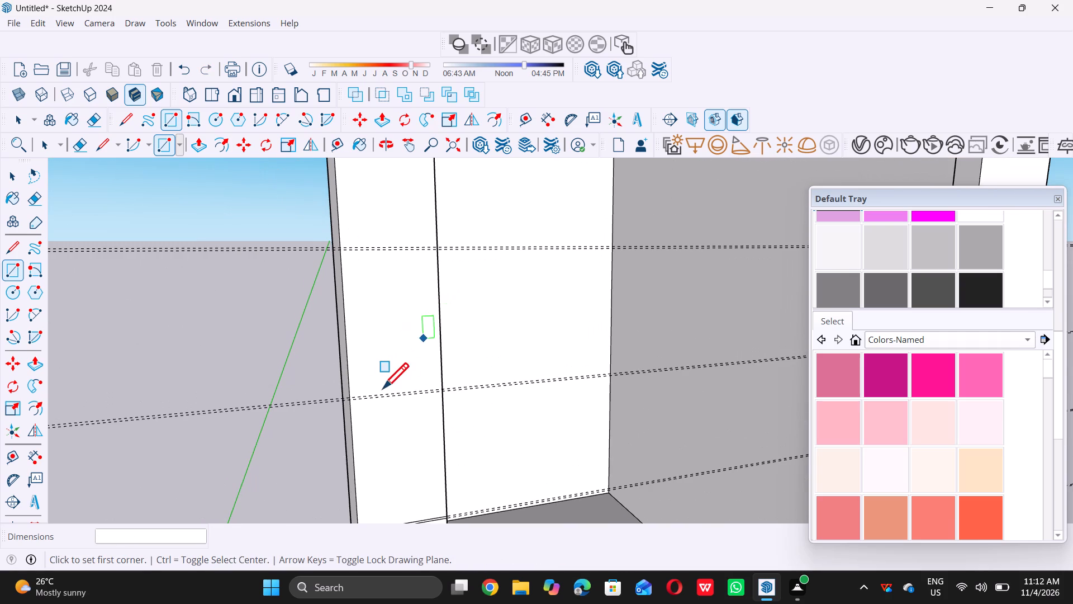
pyautogui.scroll(7, 379, 412)
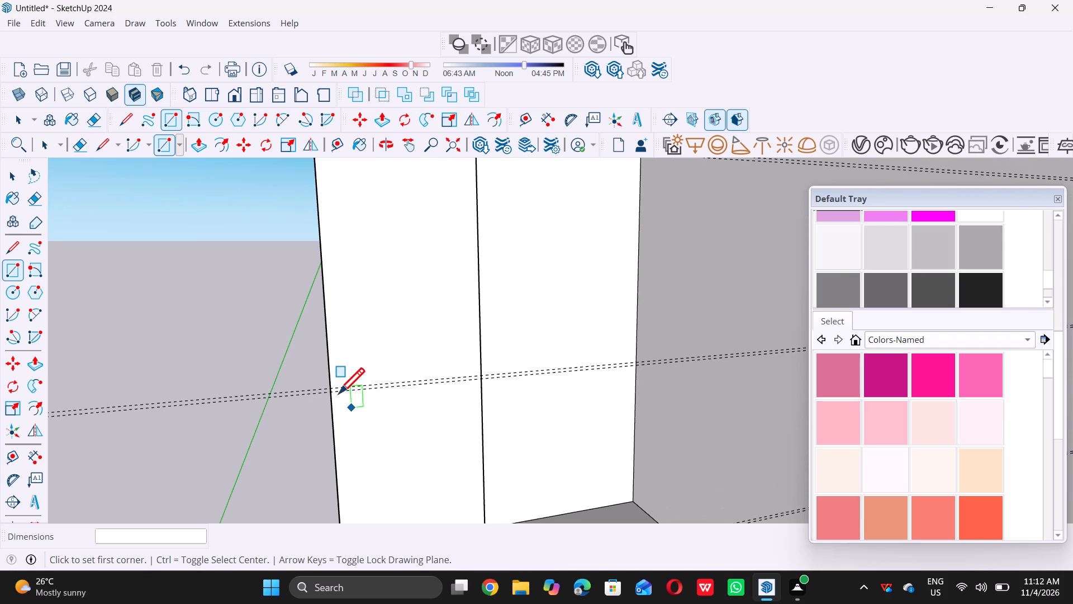
pyautogui.doubleClick(334, 388)
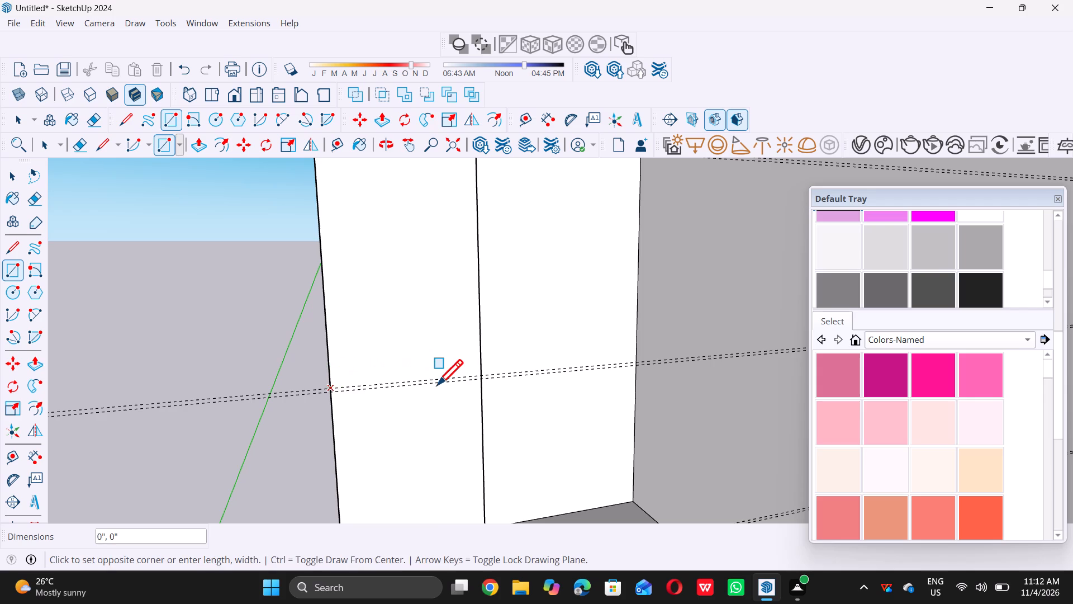
pyautogui.click(480, 379)
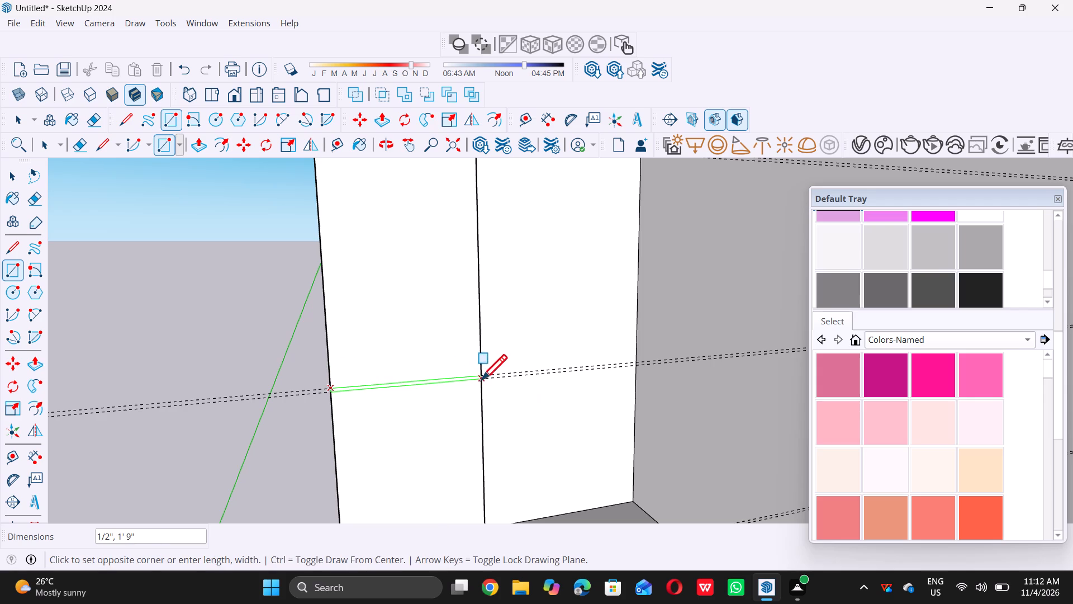
# Draw a 1/2" by 1' 9" rectangle between the nineteenth guide pair across the tall cabinet's left front stile.
pyautogui.scroll(-20, 457, 423)
pyautogui.scroll(-1, 457, 423)
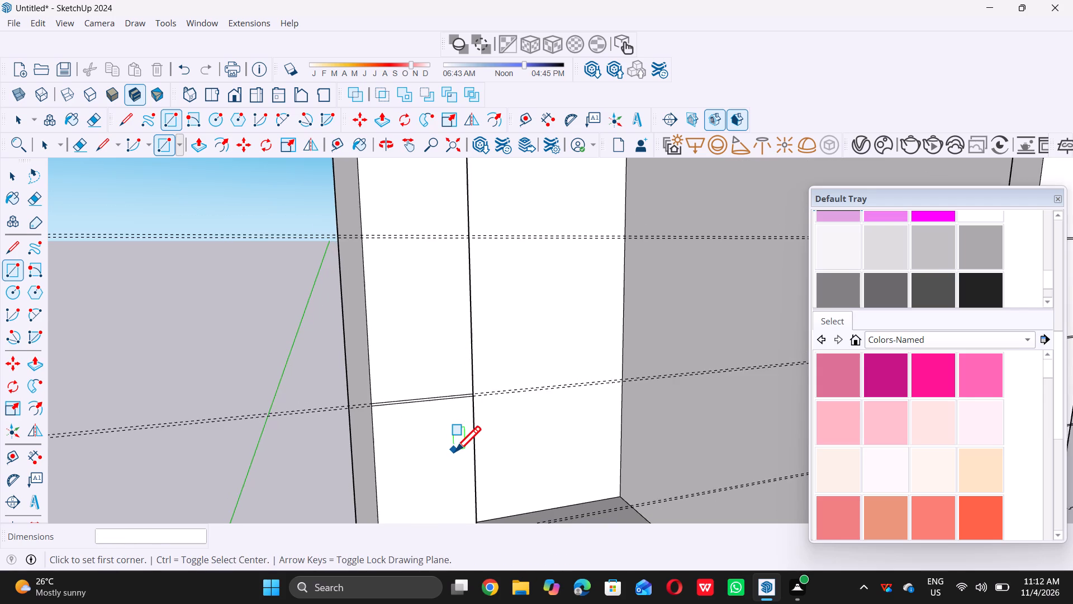
pyautogui.scroll(-18, 455, 451)
pyautogui.scroll(1, 466, 372)
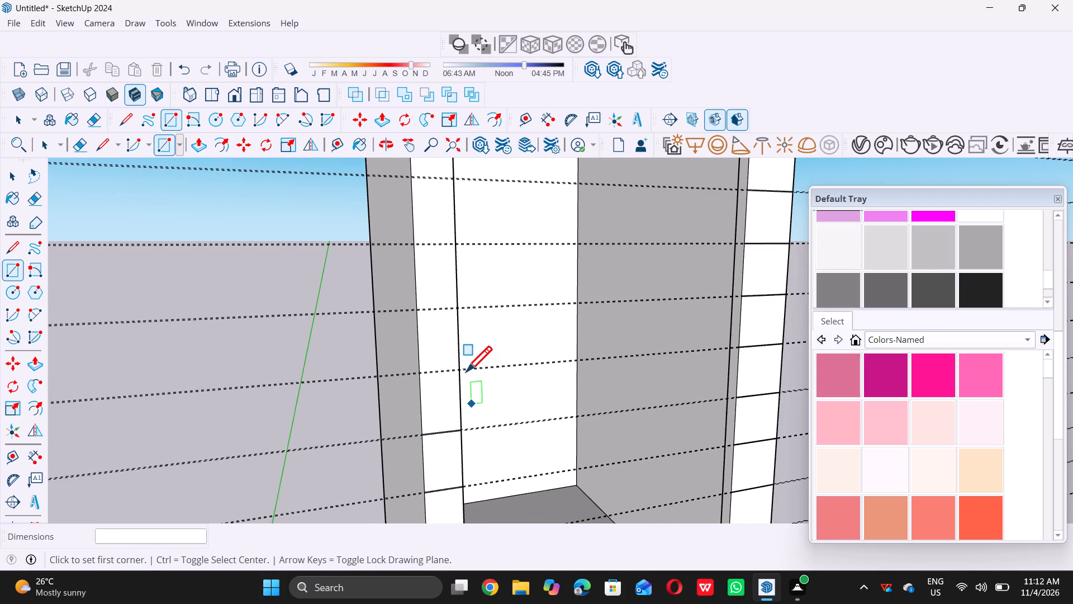
pyautogui.scroll(7, 466, 371)
pyautogui.scroll(-4, 426, 375)
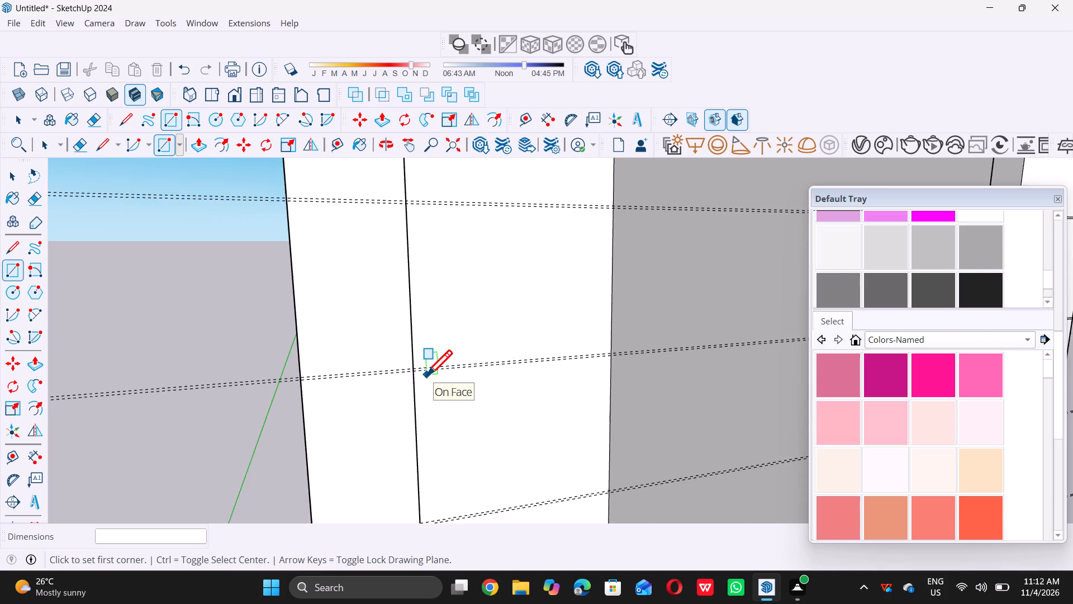
pyautogui.scroll(6, 358, 376)
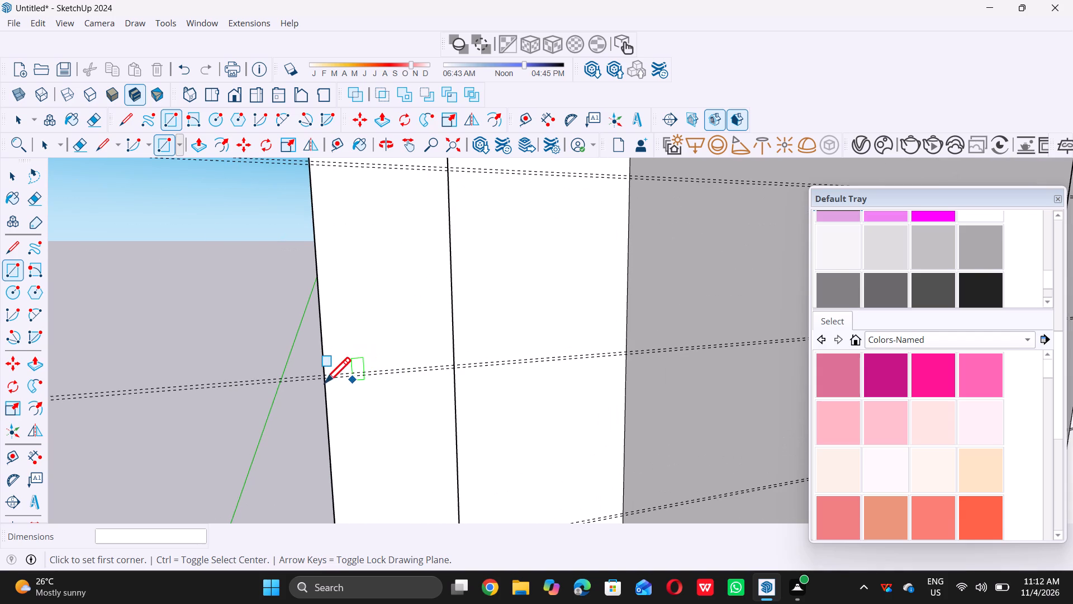
pyautogui.scroll(6, 354, 376)
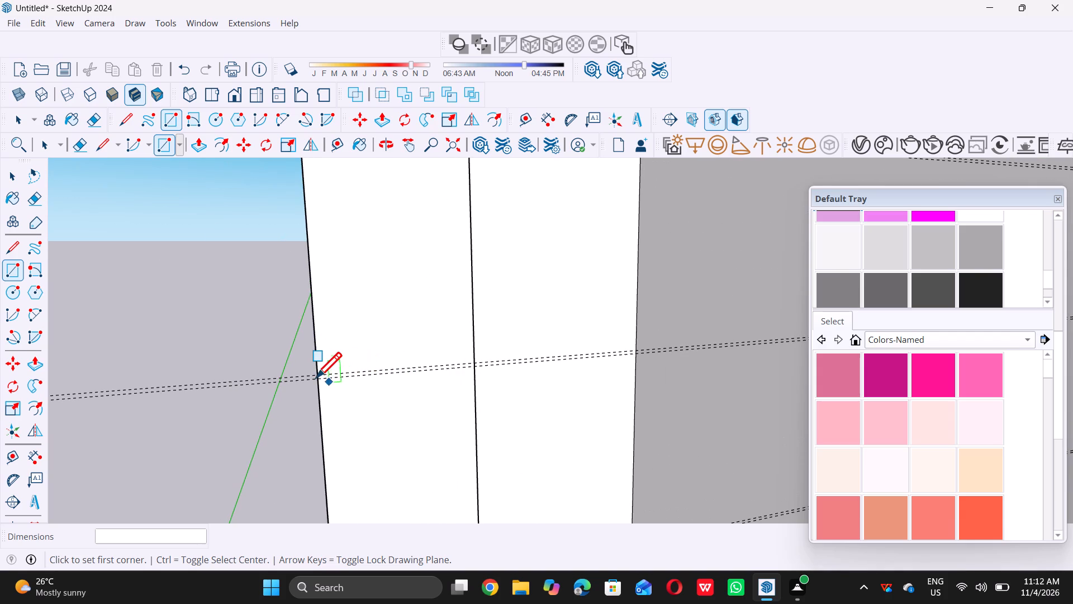
pyautogui.click(319, 379)
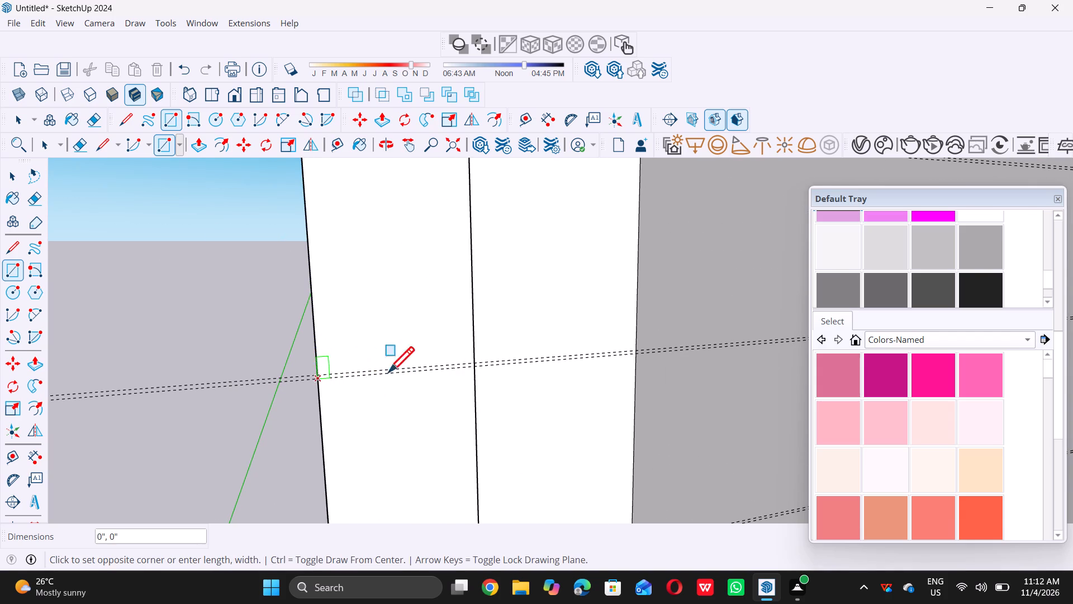
pyautogui.click(473, 364)
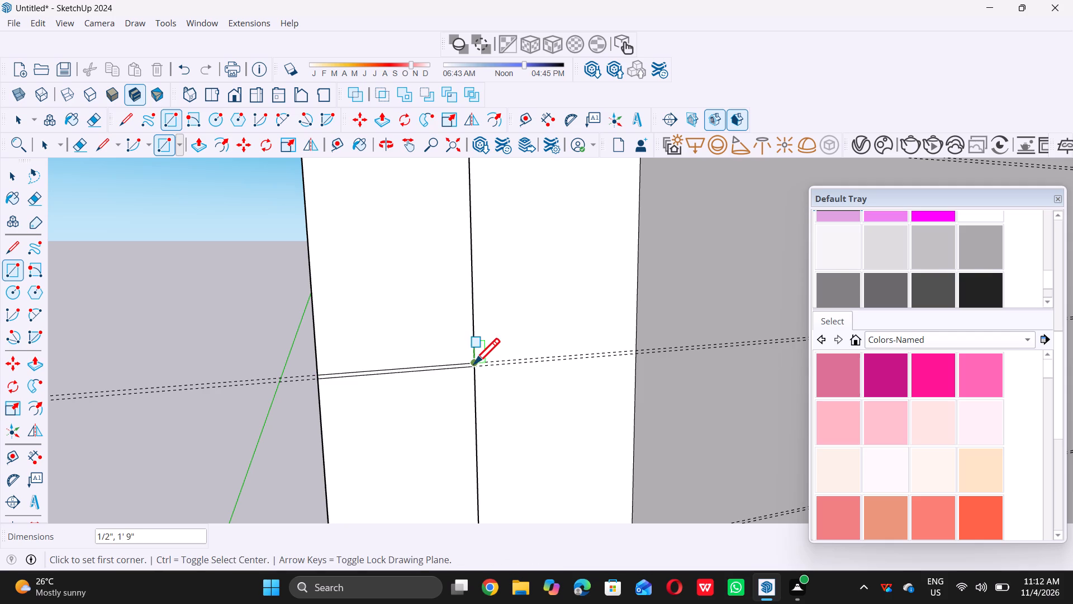
# Draw a 1/2" by 1' 9" rectangle between the eighteenth guide pair across the tall cabinet's left front stile.
pyautogui.scroll(-20, 448, 412)
pyautogui.scroll(-9, 448, 412)
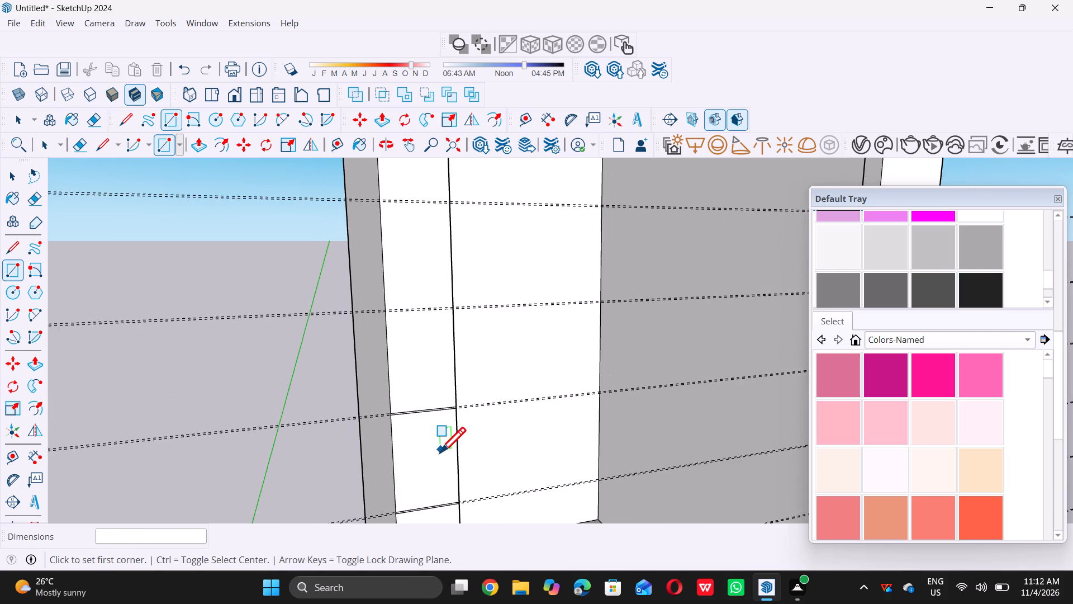
pyautogui.scroll(8, 451, 335)
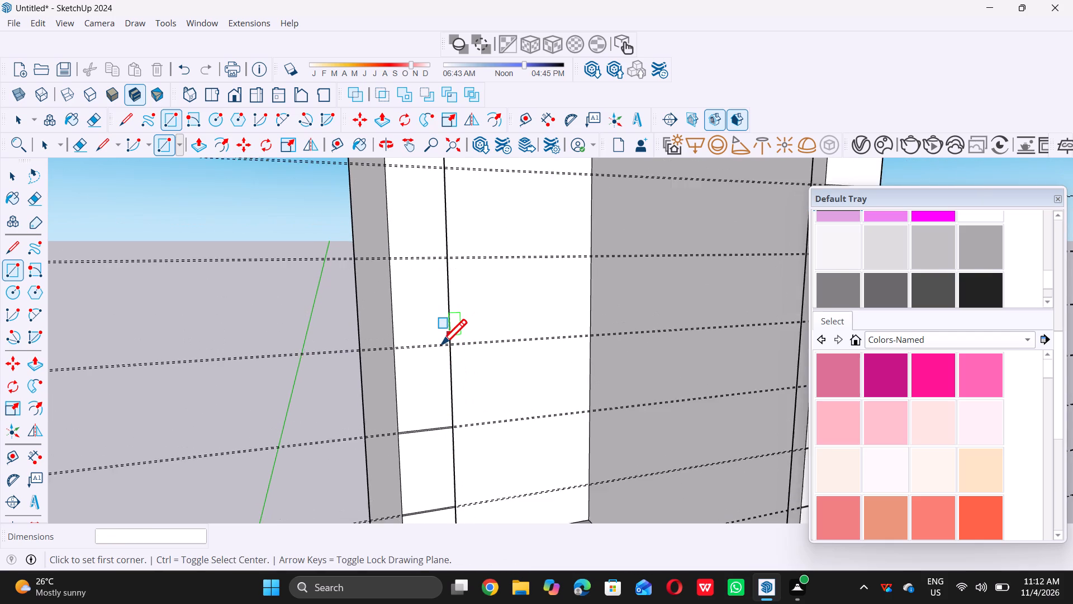
pyautogui.scroll(7, 438, 337)
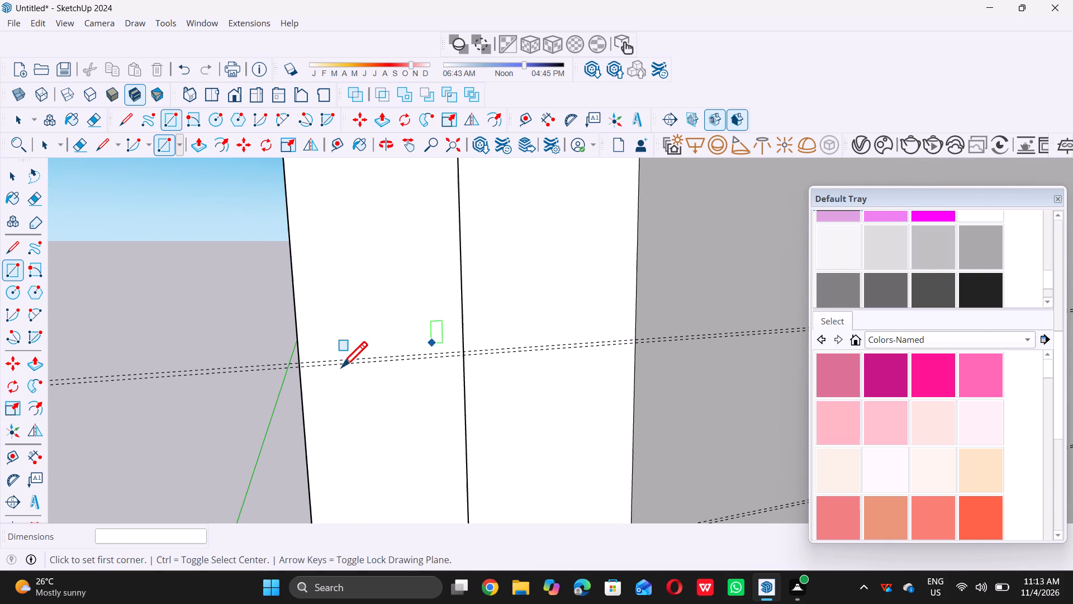
pyautogui.doubleClick(300, 361)
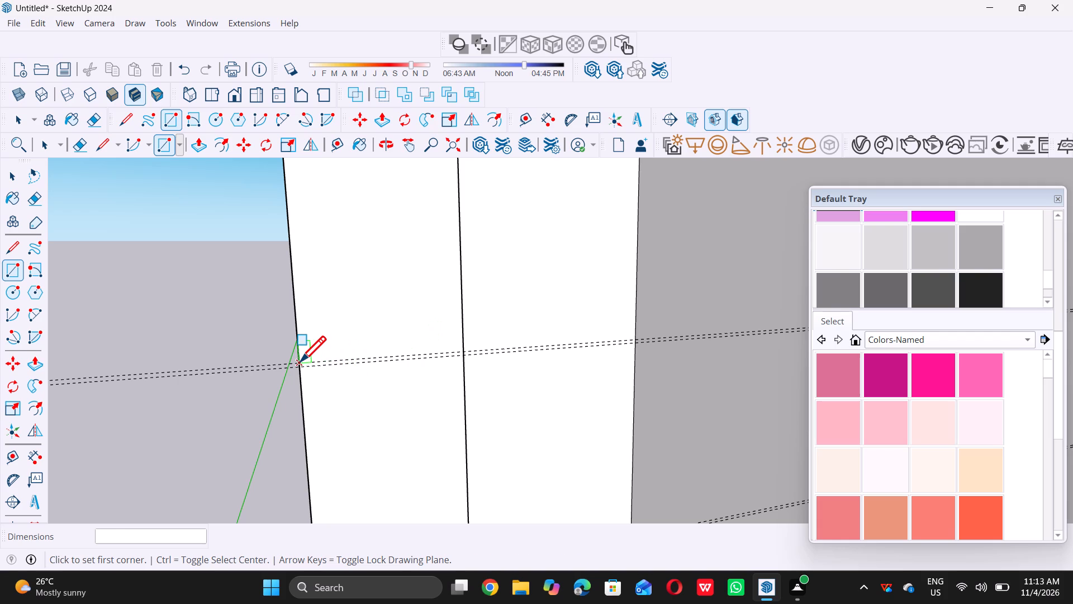
pyautogui.doubleClick(462, 357)
# Draw a rectangle about 7/16" by 1' 9" at the seventeenth guide pair across the tall cabinet's left front stile.
pyautogui.scroll(-19, 424, 442)
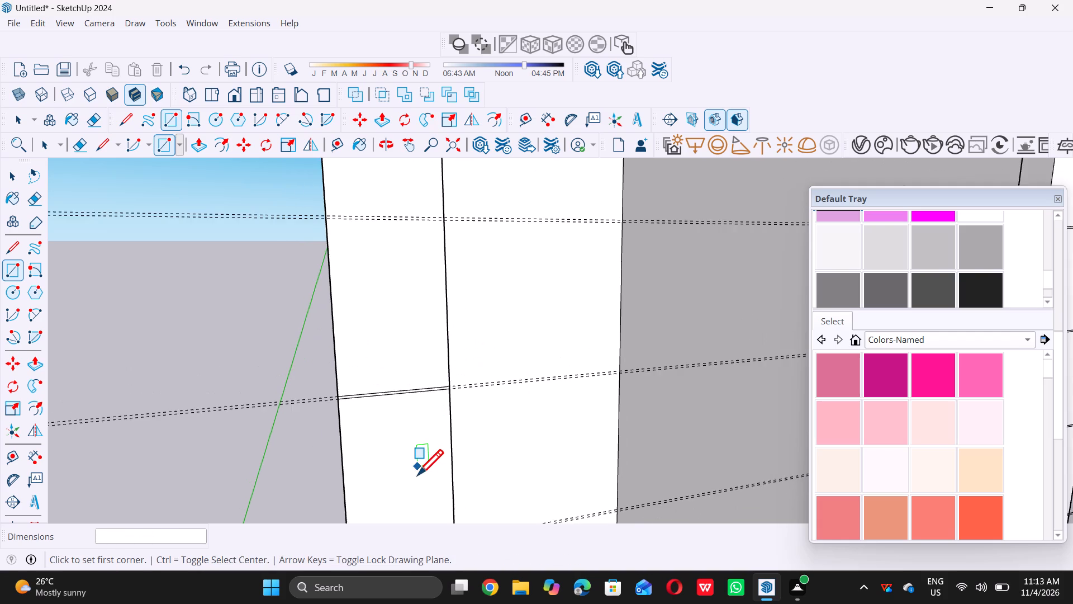
pyautogui.scroll(-15, 417, 475)
pyautogui.scroll(3, 431, 416)
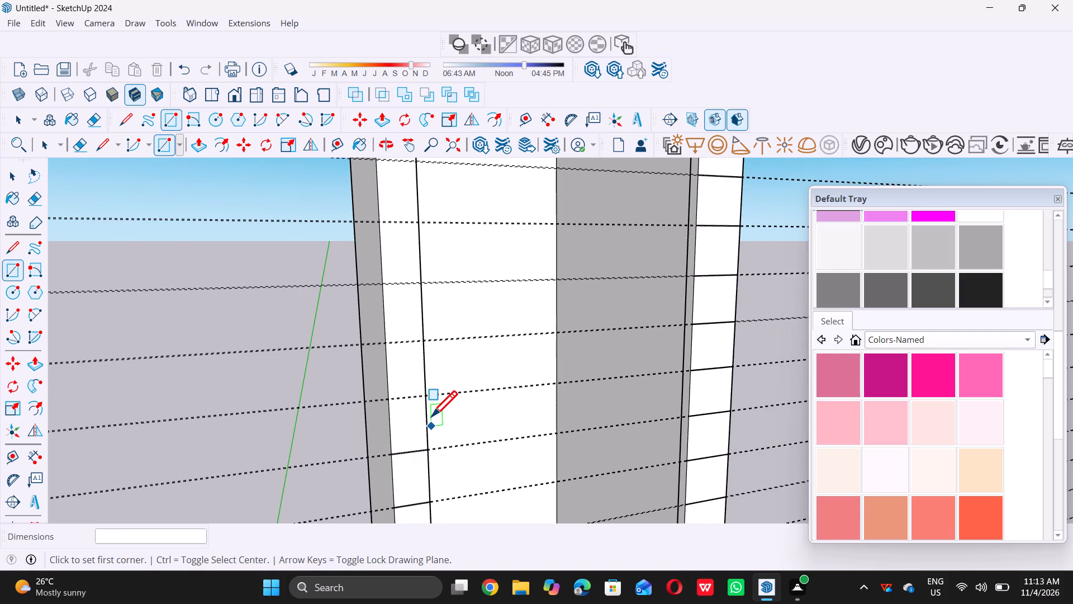
pyautogui.scroll(3, 431, 416)
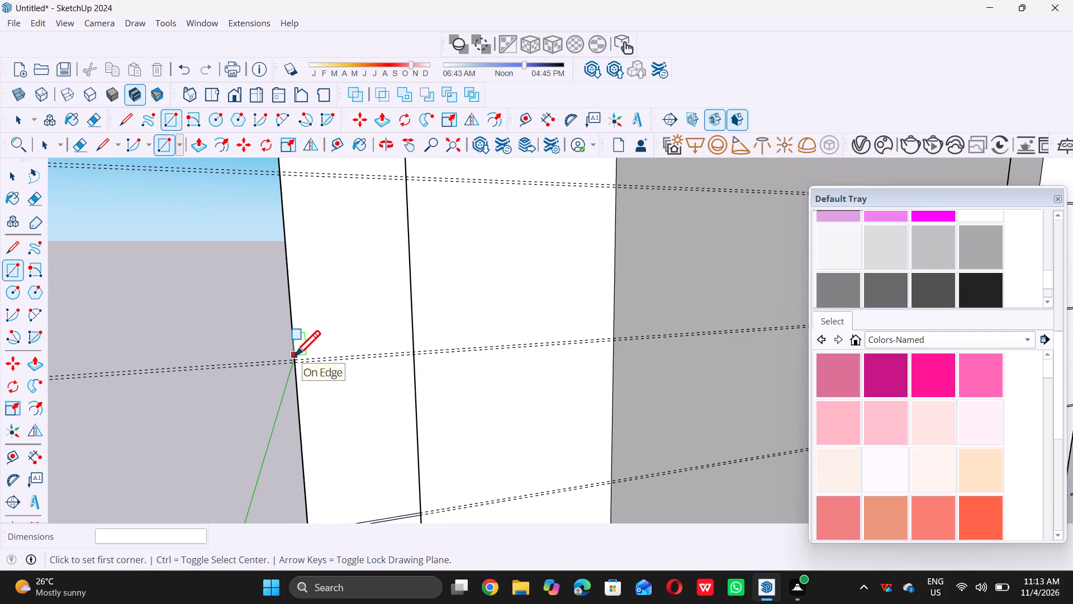
pyautogui.doubleClick(295, 361)
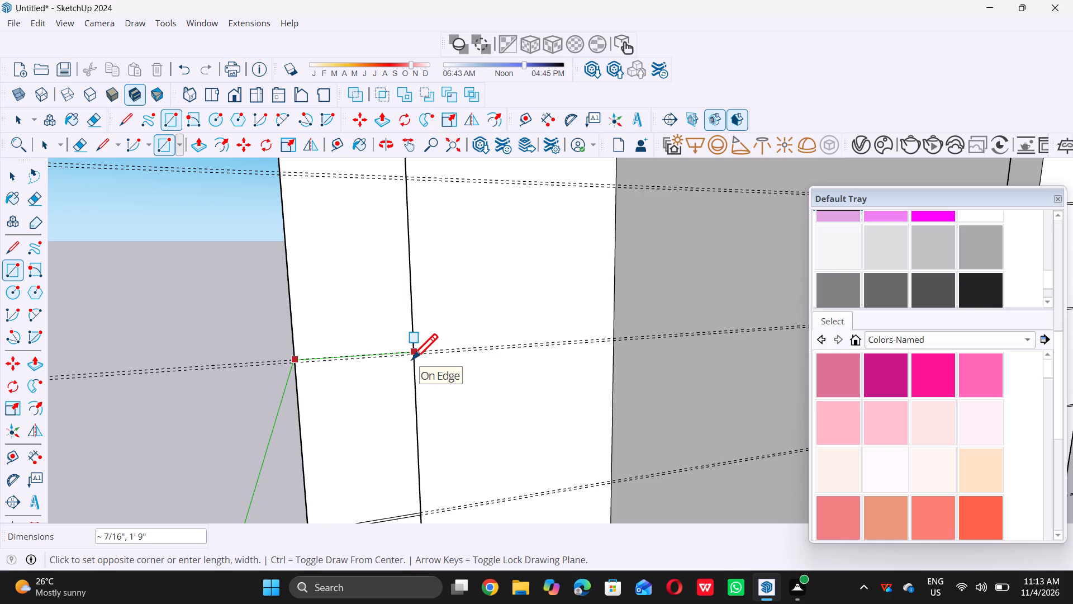
pyautogui.scroll(5, 410, 360)
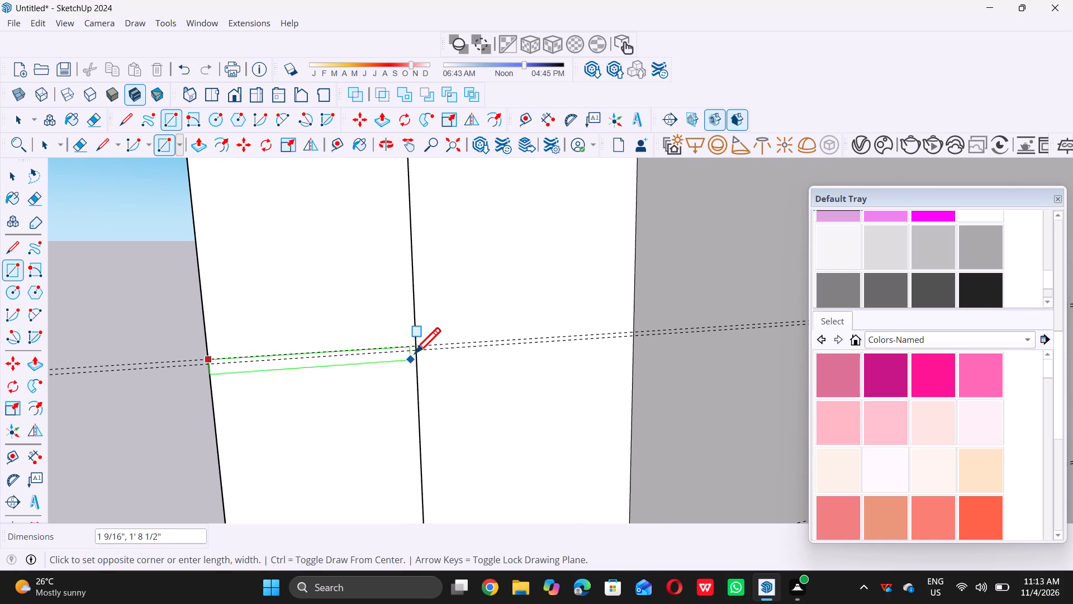
pyautogui.click(416, 352)
# Draw a 1/2" by 1' 9" rectangle between the sixteenth guide pair across the tall cabinet's left front stile.
pyautogui.scroll(-2, 398, 407)
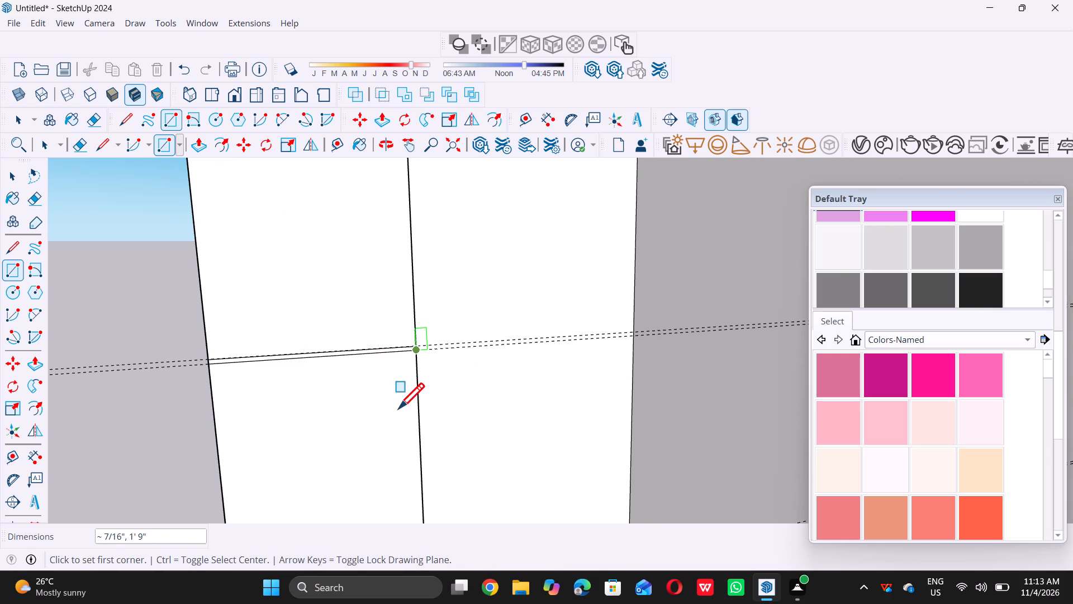
pyautogui.scroll(-20, 398, 408)
pyautogui.scroll(-18, 398, 408)
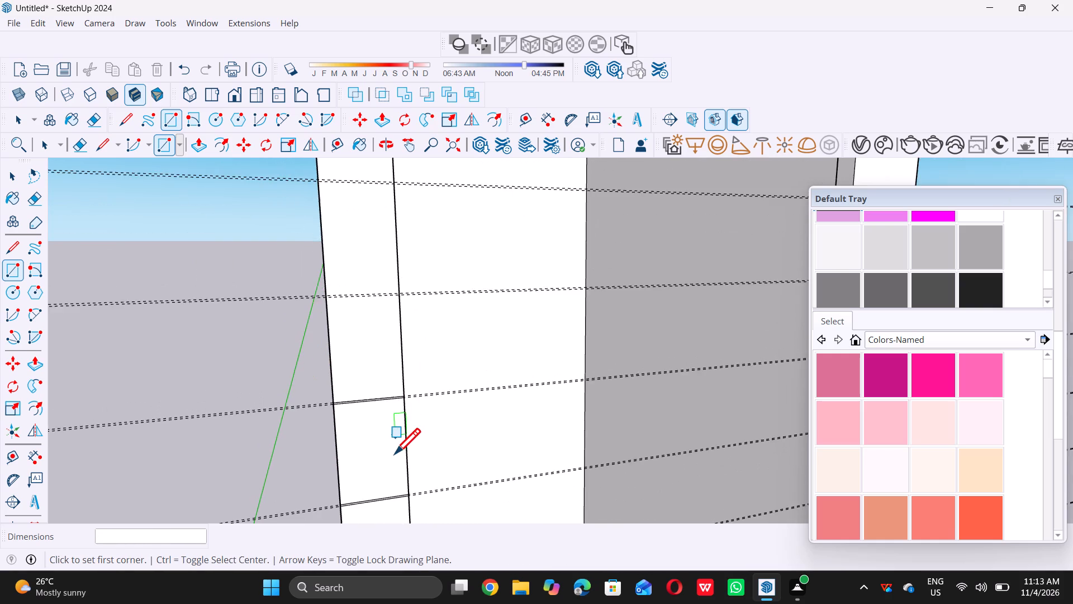
pyautogui.scroll(-1, 395, 454)
pyautogui.scroll(7, 401, 337)
pyautogui.scroll(-5, 271, 377)
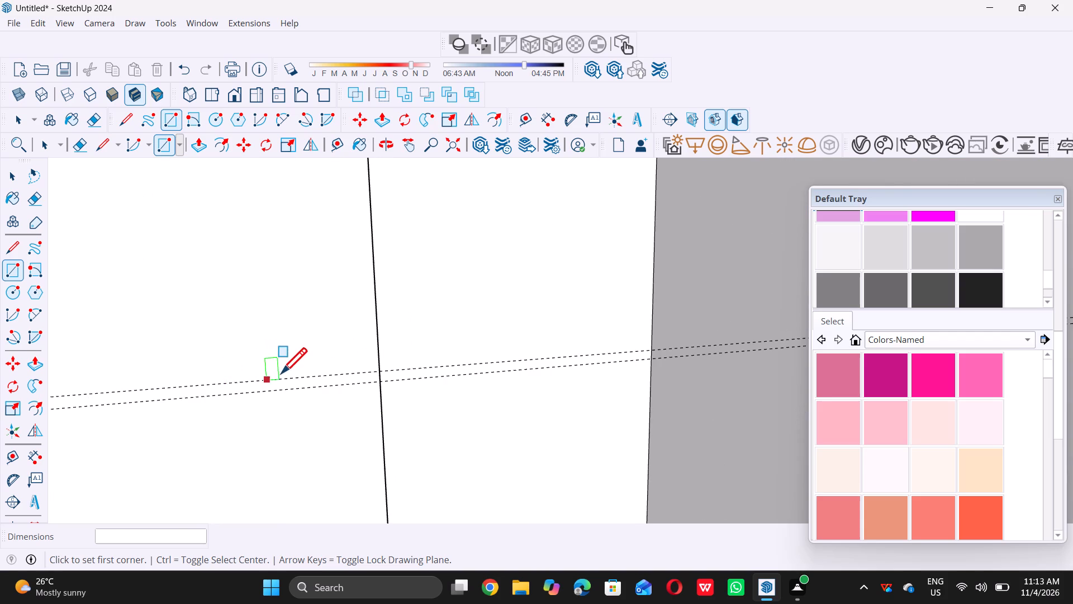
pyautogui.scroll(-11, 282, 389)
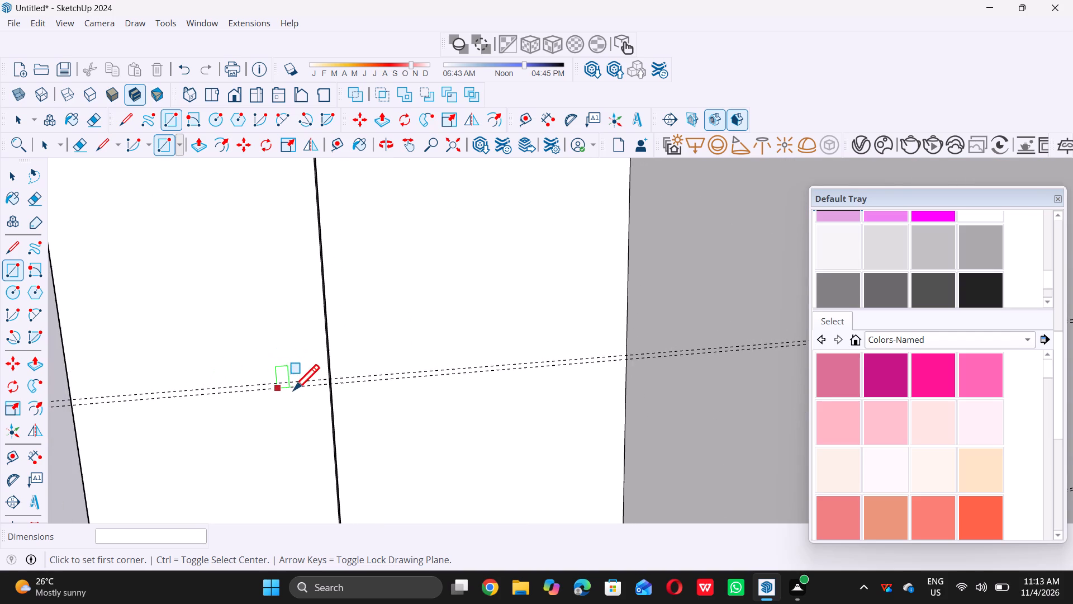
pyautogui.scroll(-1, 293, 390)
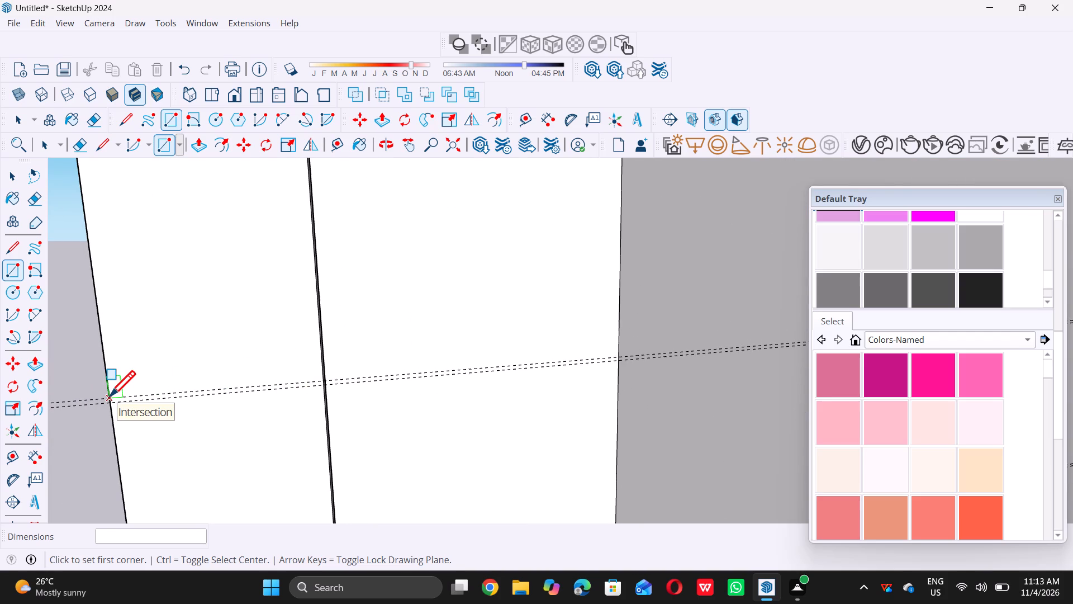
pyautogui.click(110, 396)
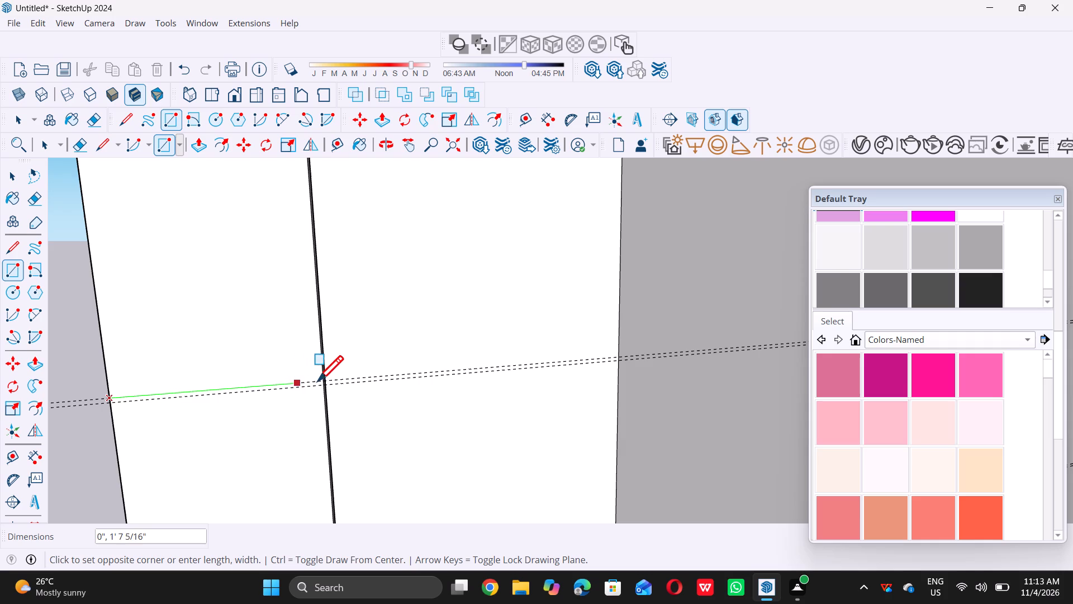
pyautogui.doubleClick(324, 387)
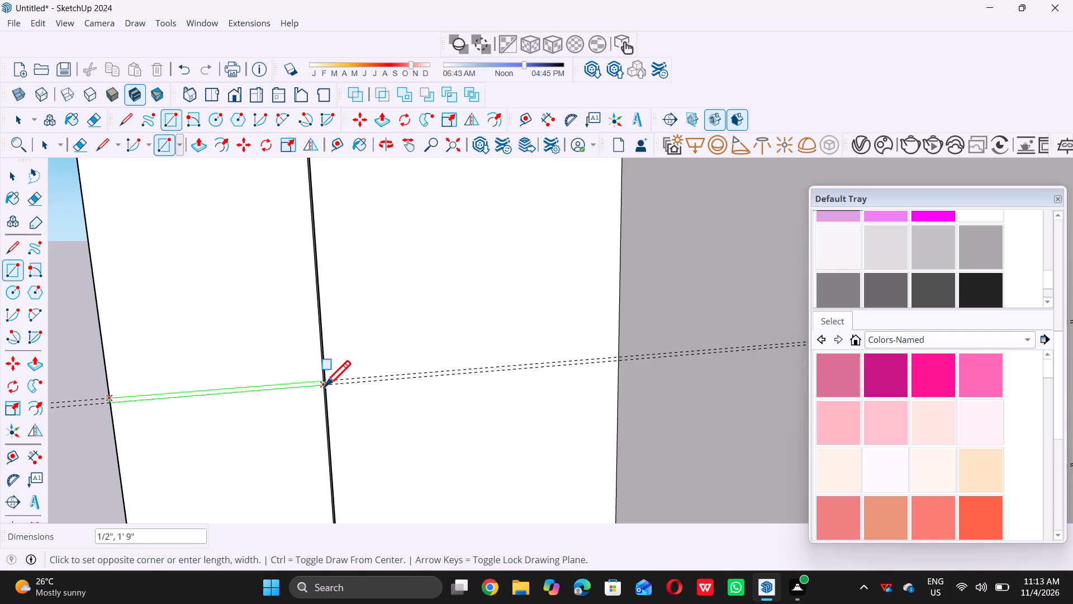
pyautogui.scroll(-20, 321, 406)
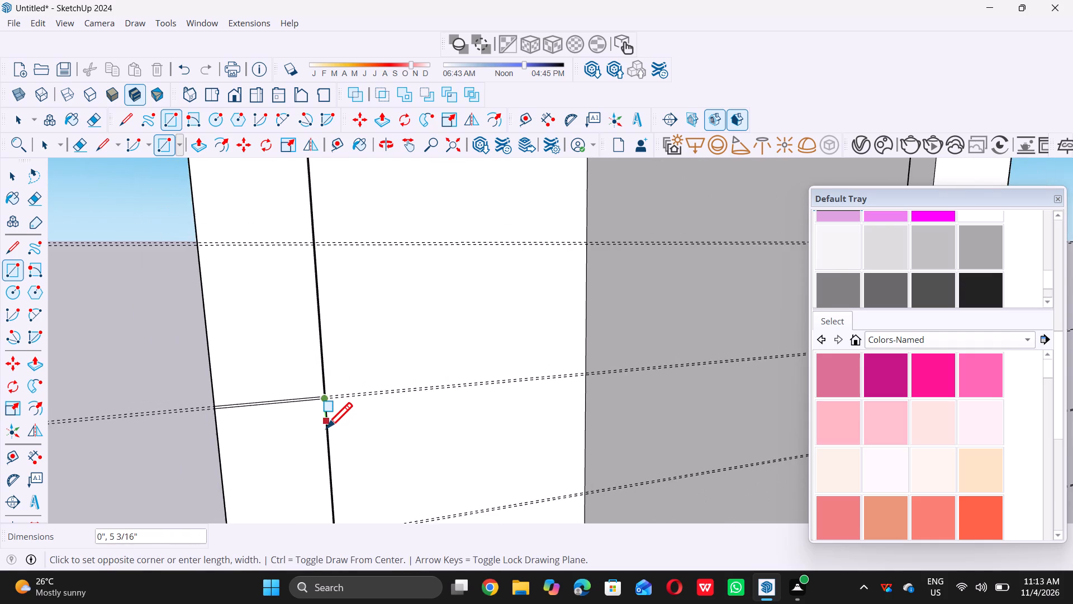
pyautogui.scroll(-9, 326, 428)
pyautogui.scroll(3, 288, 348)
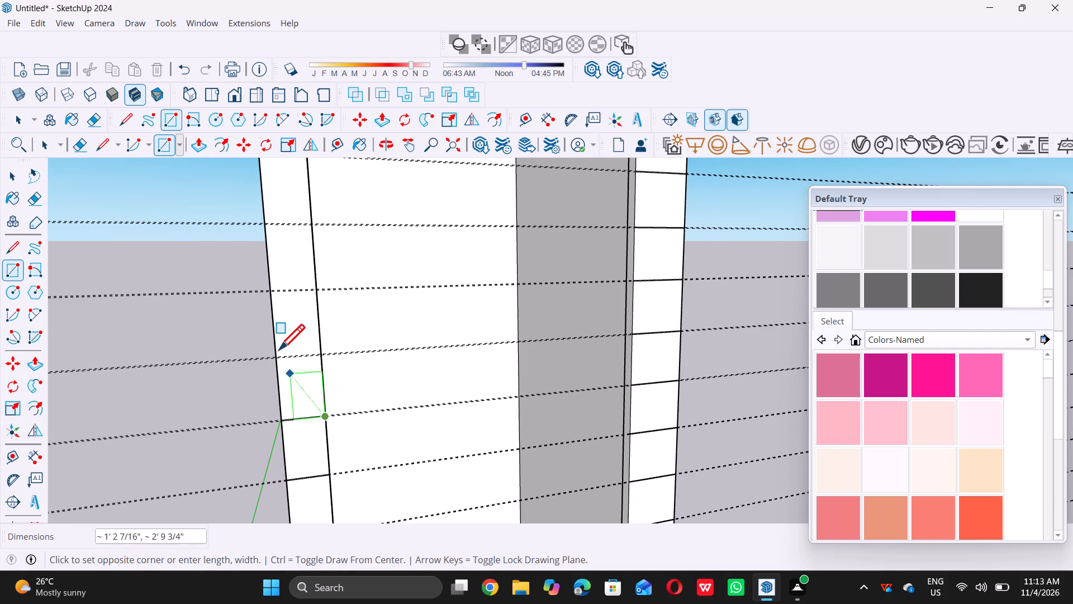
pyautogui.scroll(3, 279, 350)
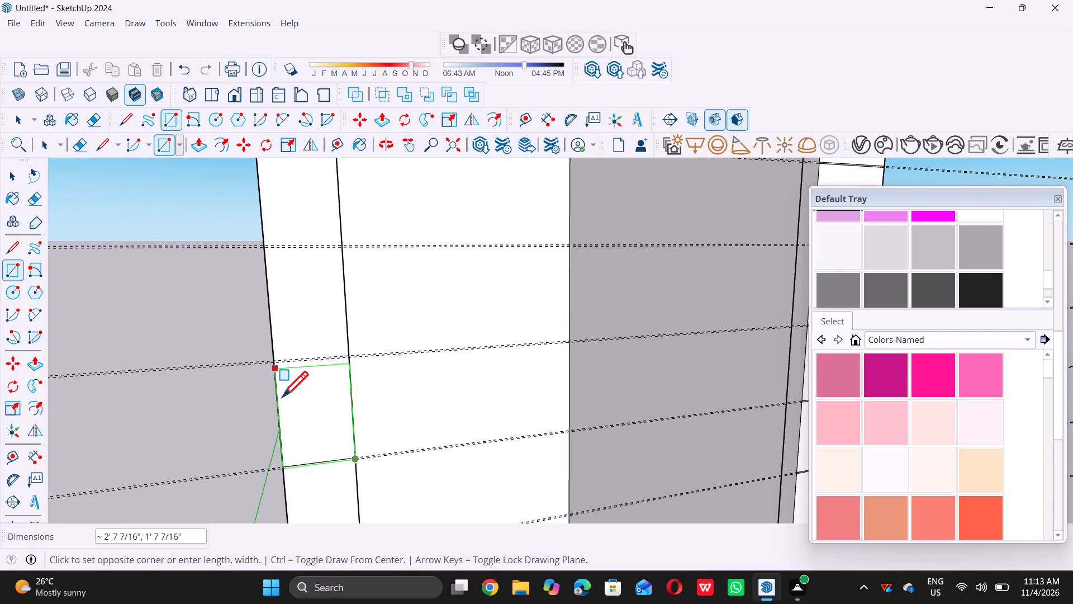
pyautogui.press('space')
# Draw a 1/2" by 1' 9" rectangle between the fifteenth guide pair across the tall cabinet's left front stile.
pyautogui.press('r')
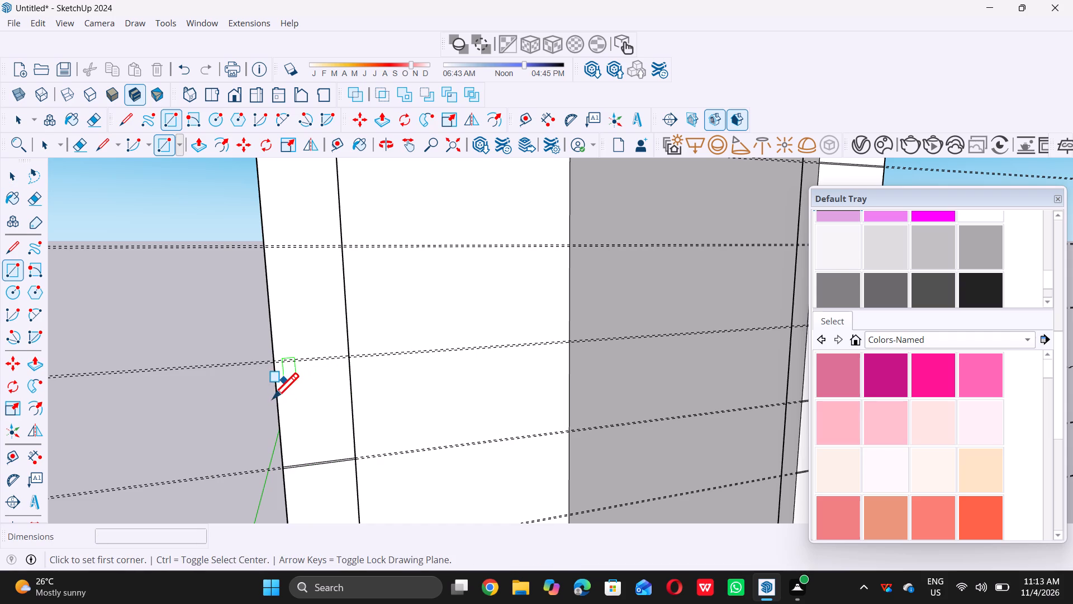
pyautogui.press('space')
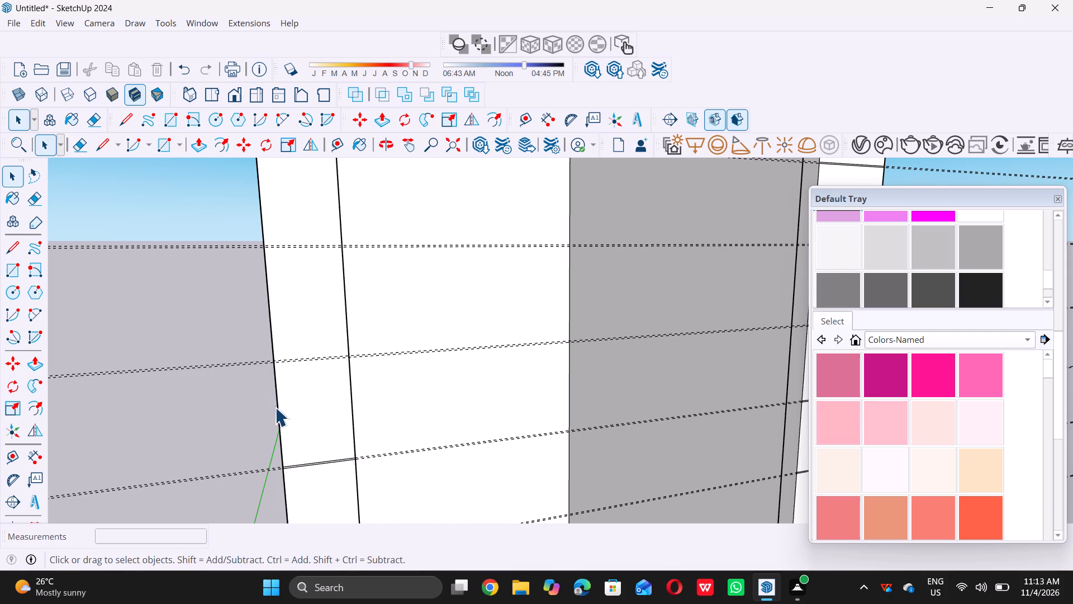
pyautogui.press('r')
pyautogui.scroll(7, 298, 330)
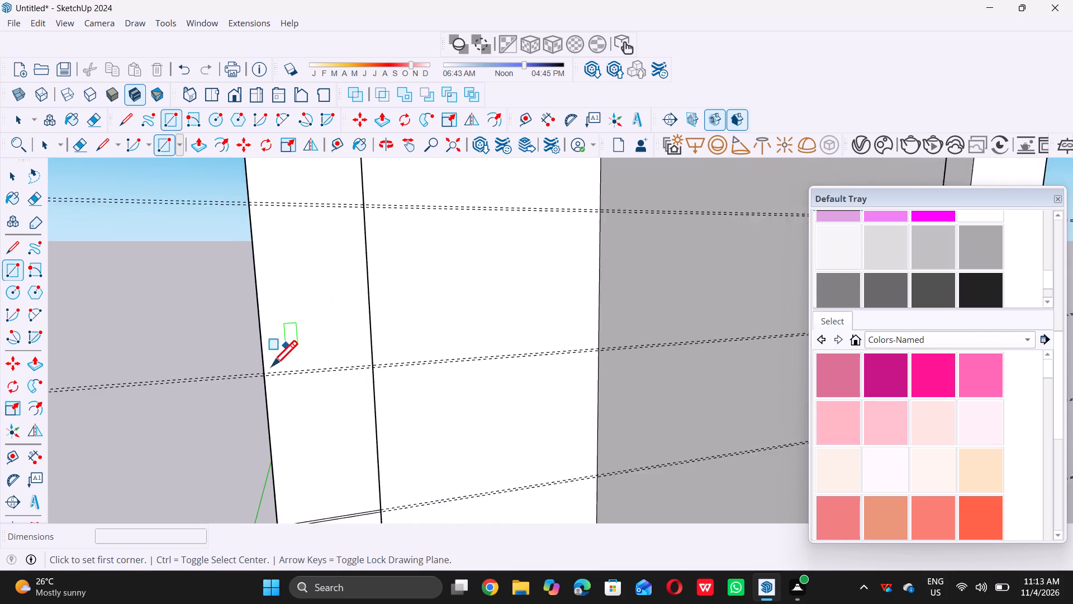
pyautogui.click(258, 384)
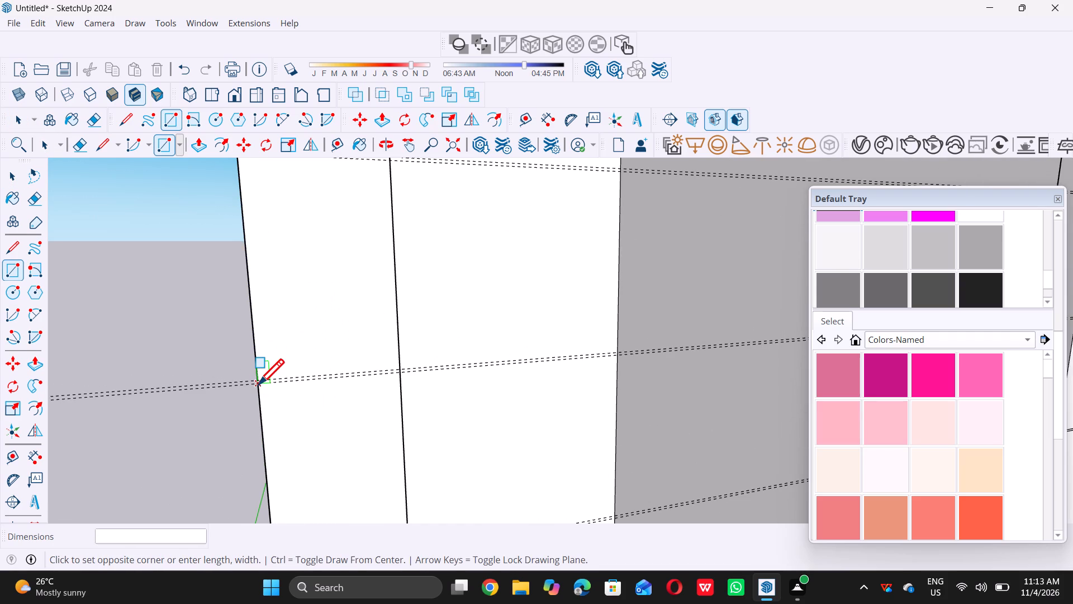
pyautogui.doubleClick(398, 367)
# Draw a 1/2" by 1' 9" rectangle between the fourteenth guide pair across the tall cabinet's left front stile.
pyautogui.scroll(-13, 349, 433)
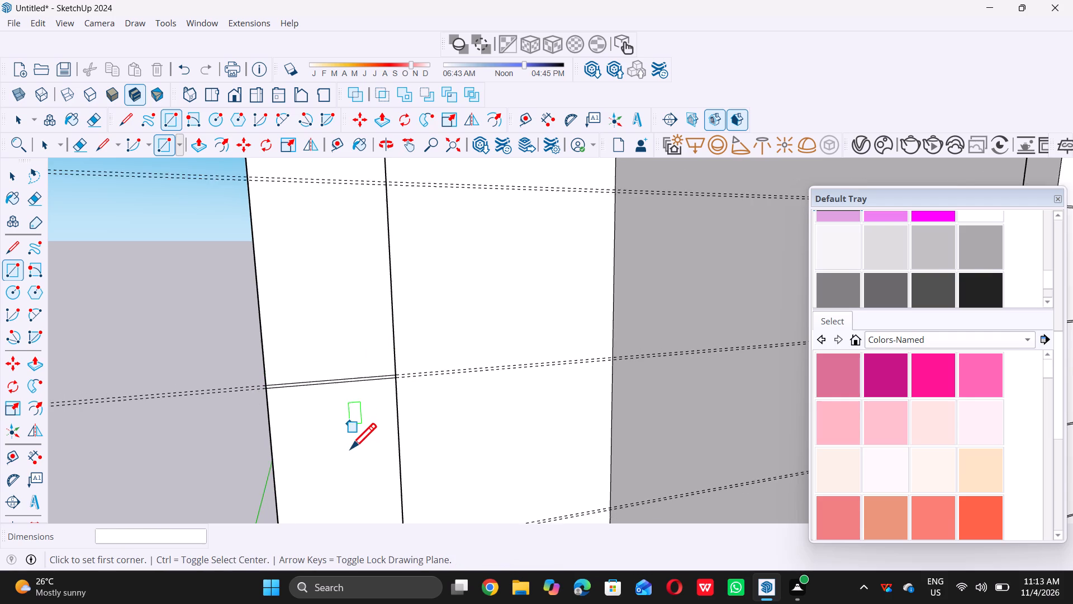
pyautogui.scroll(-17, 351, 449)
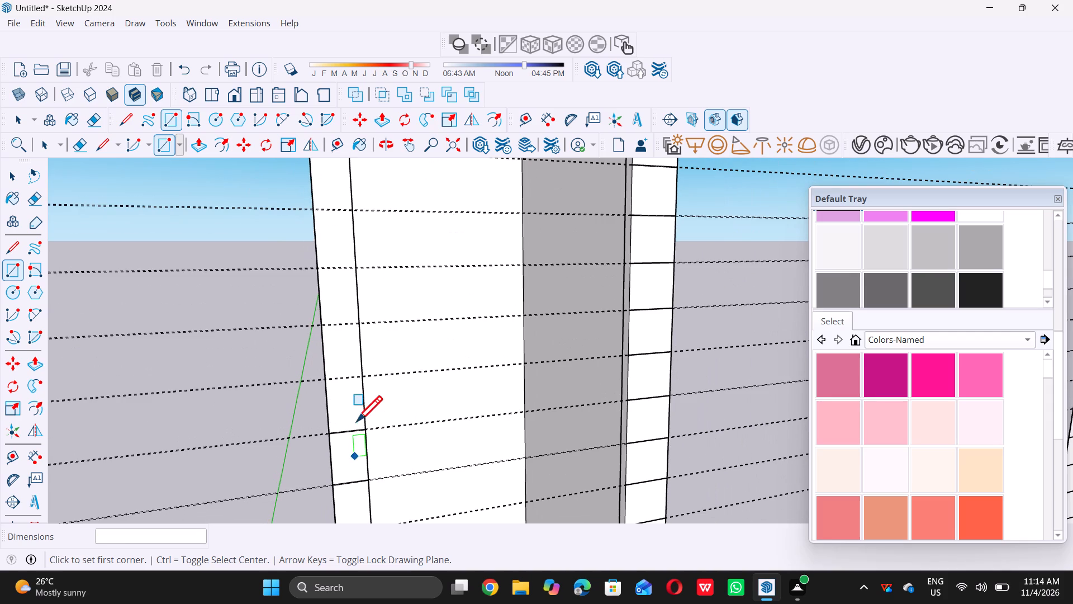
pyautogui.scroll(8, 358, 370)
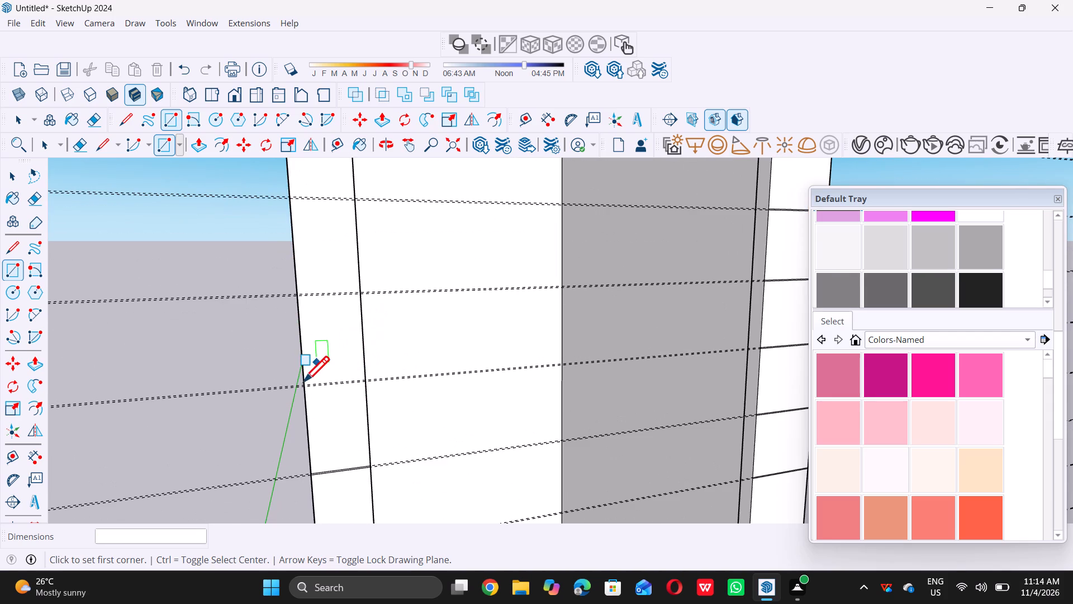
pyautogui.scroll(13, 303, 381)
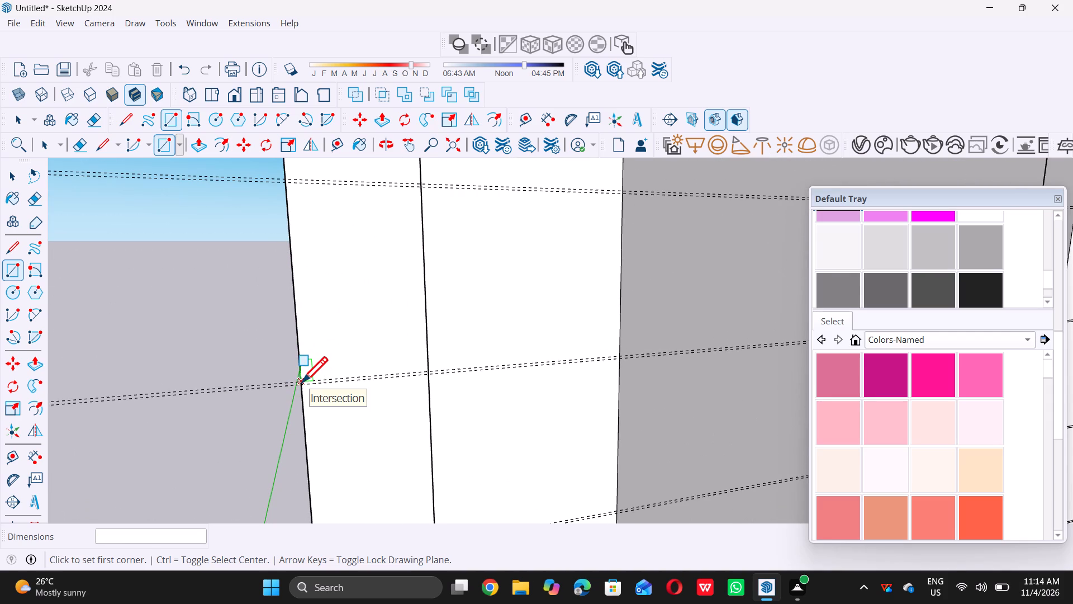
pyautogui.click(302, 382)
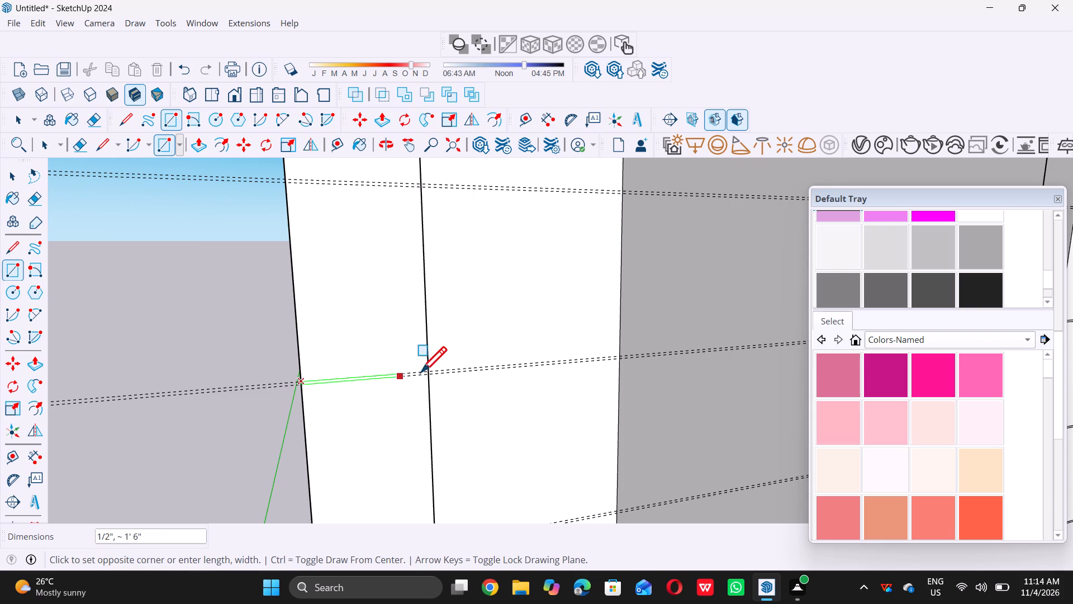
pyautogui.scroll(7, 426, 369)
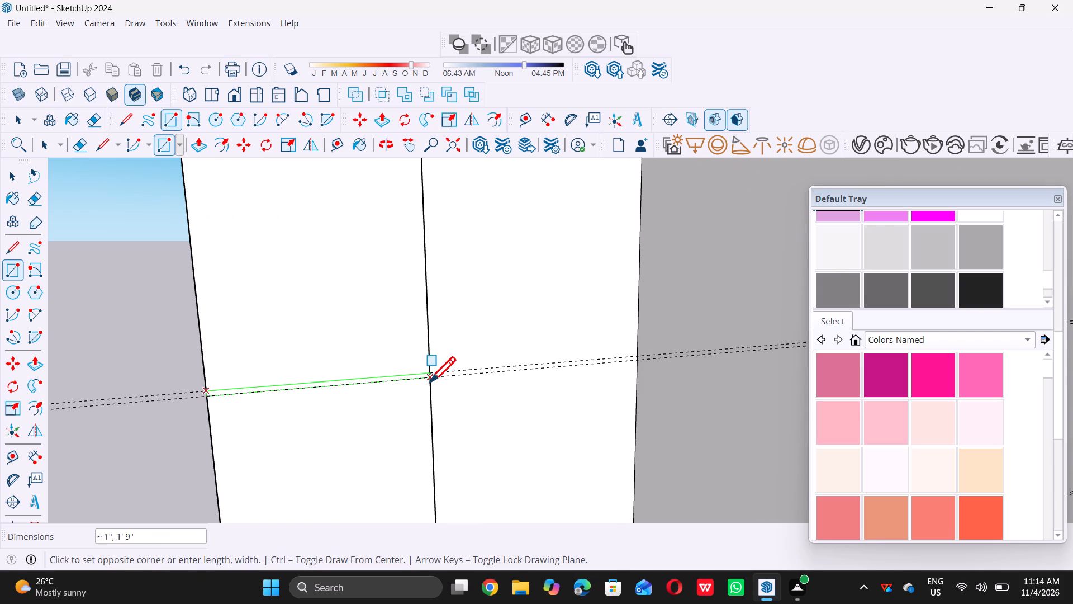
pyautogui.doubleClick(430, 381)
# Draw a 1/2" by 1' 9" rectangle between the thirteenth guide pair across the tall cabinet's left front stile.
pyautogui.scroll(-11, 400, 436)
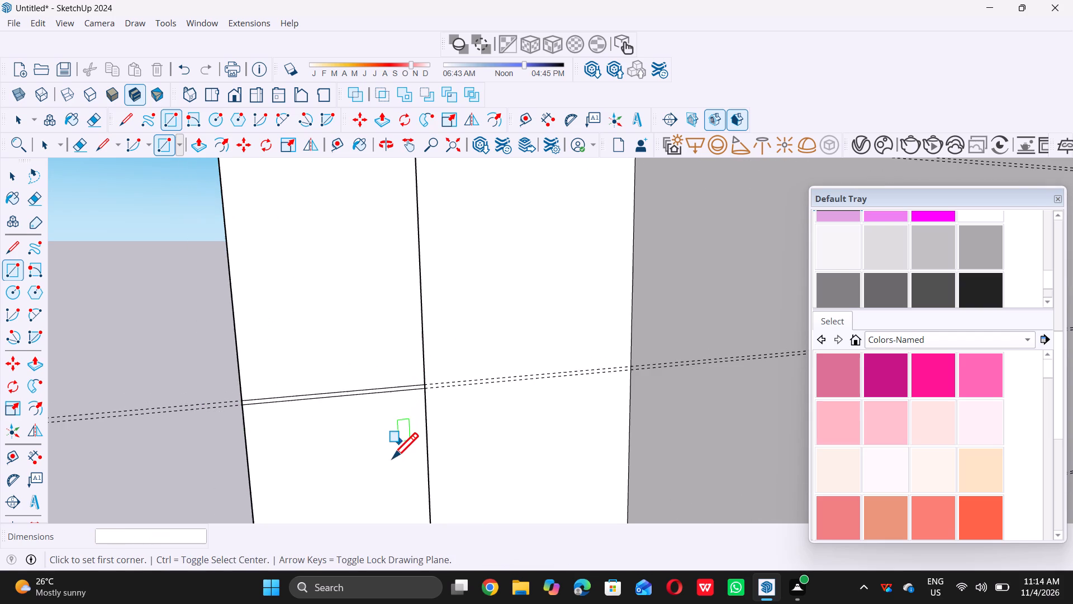
pyautogui.scroll(-16, 392, 458)
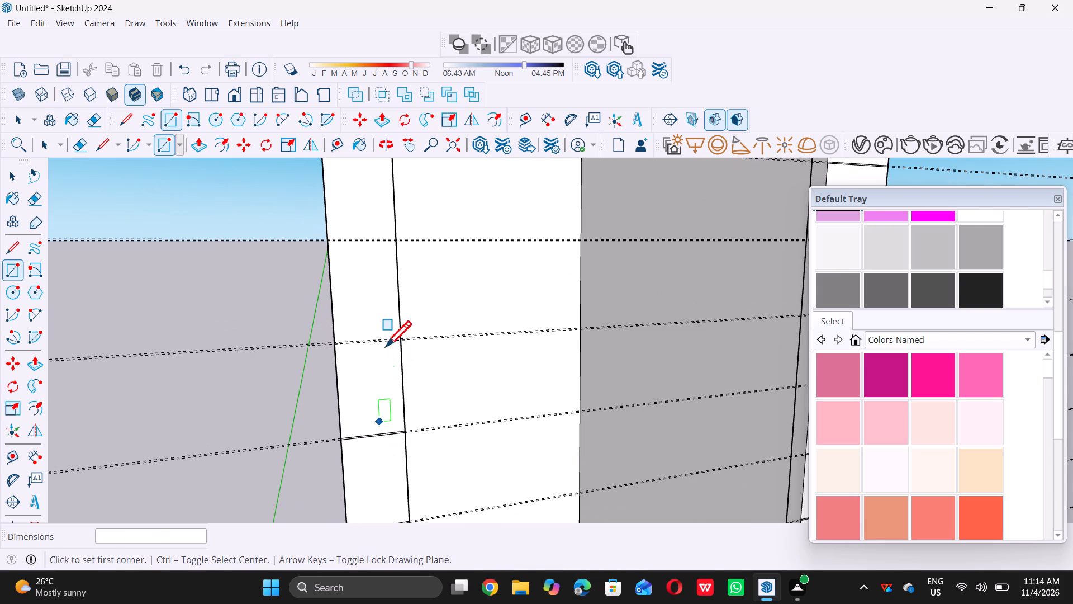
pyautogui.scroll(19, 386, 344)
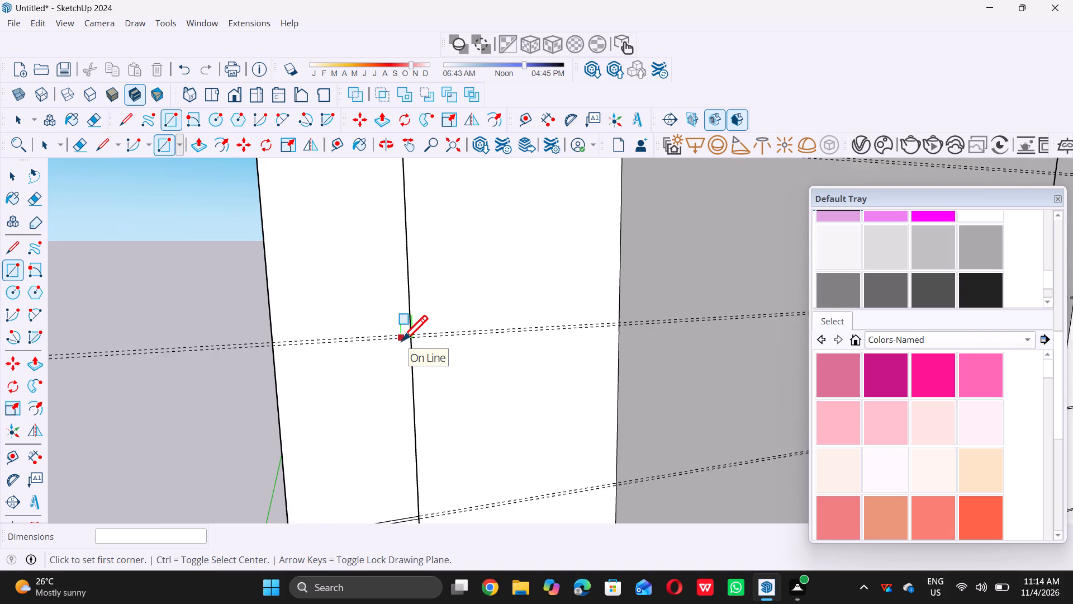
pyautogui.scroll(8, 405, 338)
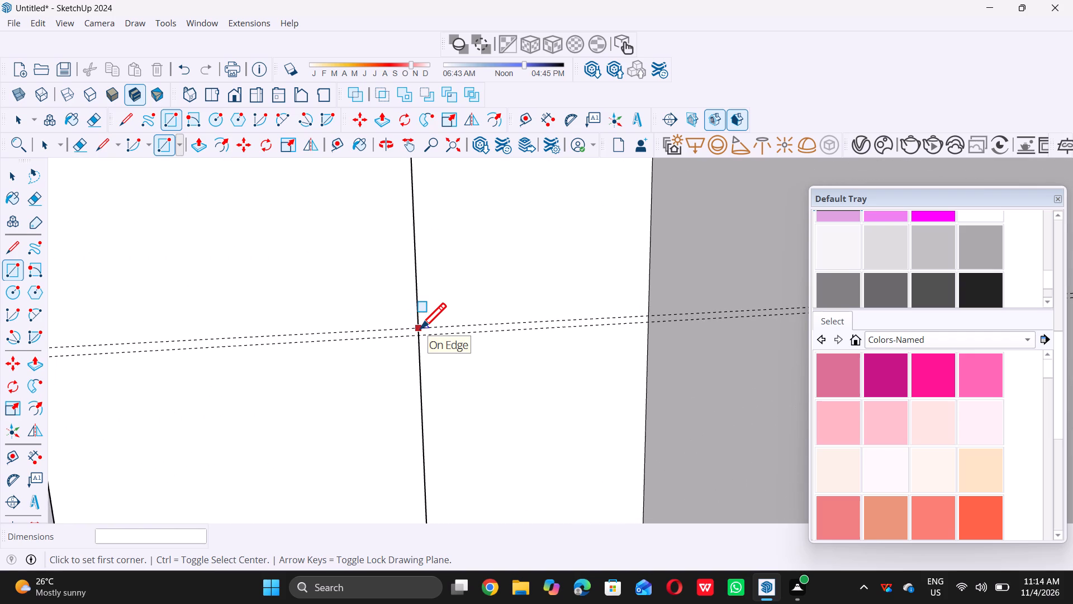
pyautogui.click(417, 328)
pyautogui.scroll(-5, 417, 328)
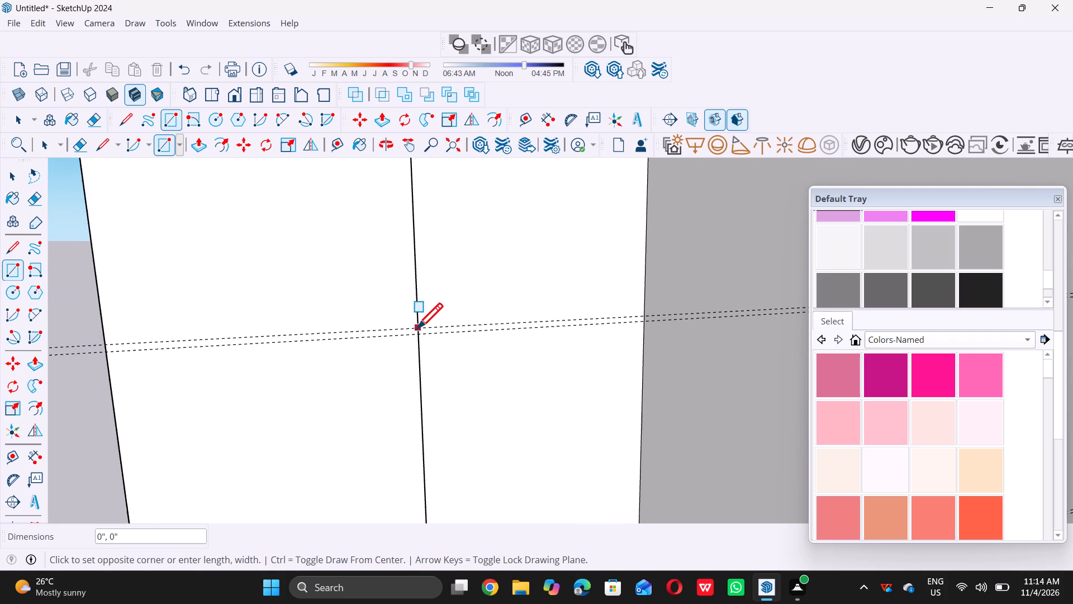
pyautogui.scroll(3, 230, 342)
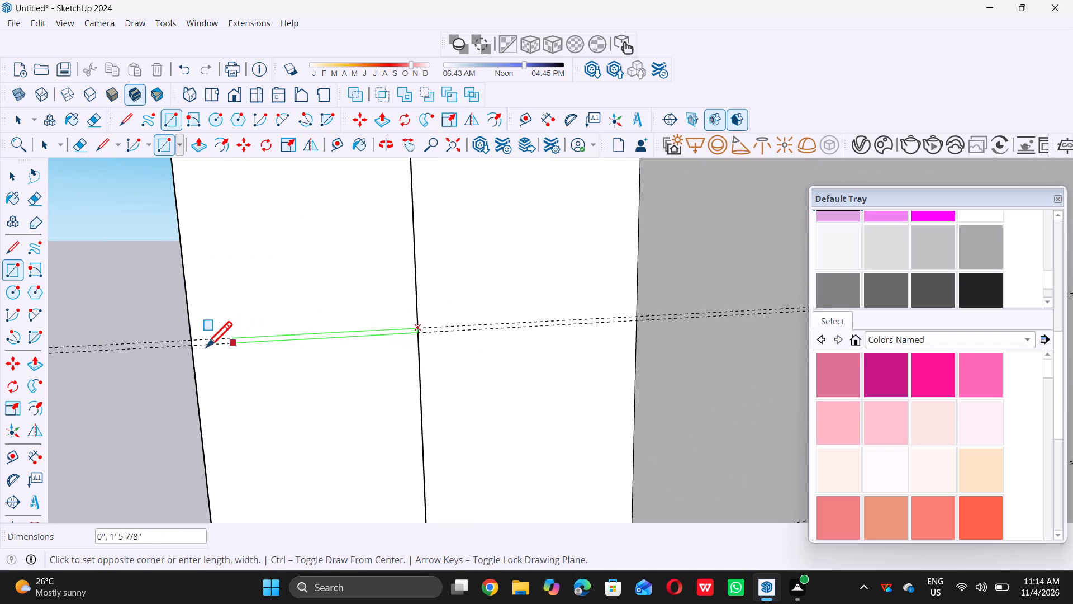
pyautogui.scroll(2, 206, 347)
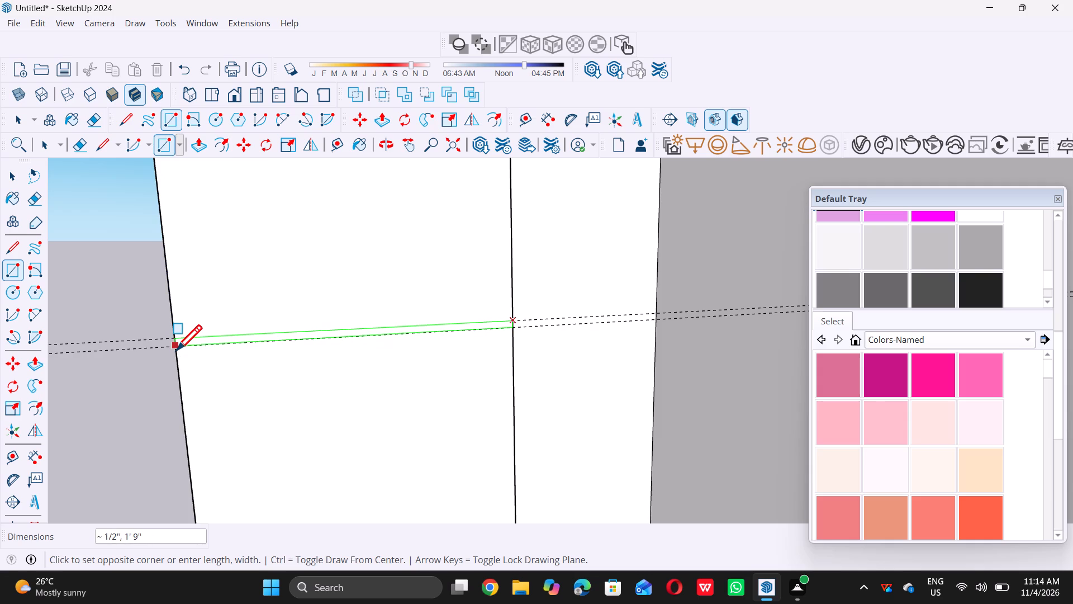
pyautogui.scroll(6, 176, 348)
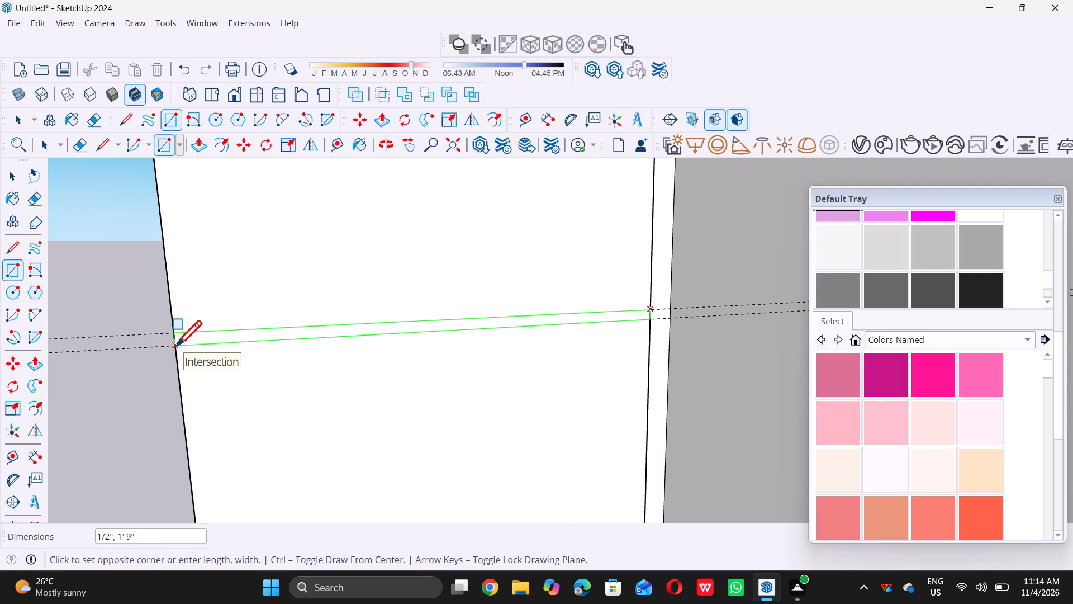
pyautogui.doubleClick(176, 345)
pyautogui.scroll(-15, 262, 396)
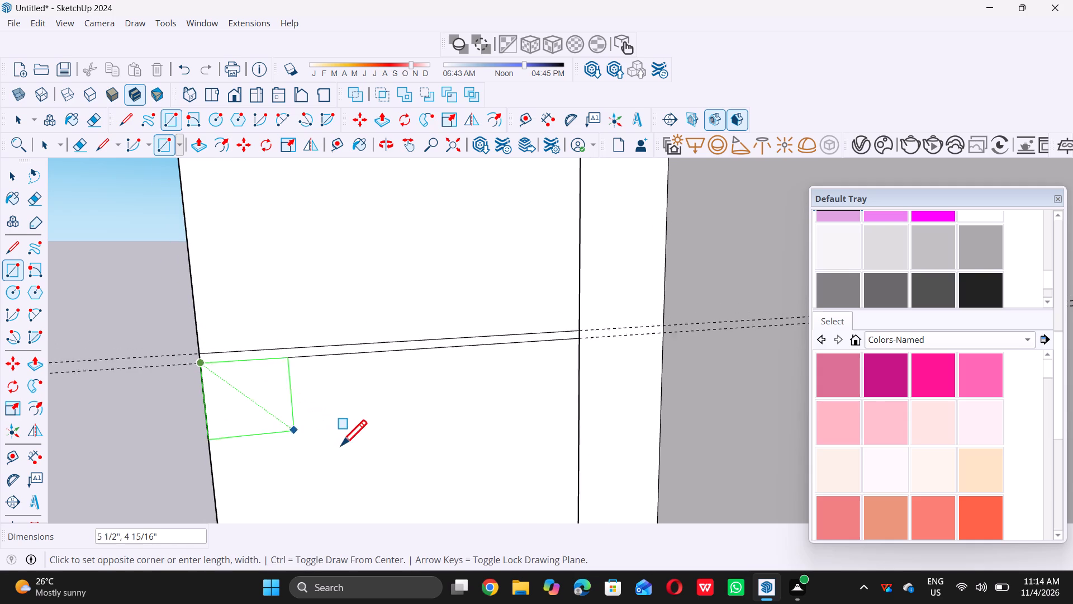
pyautogui.scroll(-7, 341, 445)
pyautogui.press('space')
# Draw a 1/2" by 1' 9" rectangle between the twelfth guide pair across the tall cabinet's left front stile.
pyautogui.press('r')
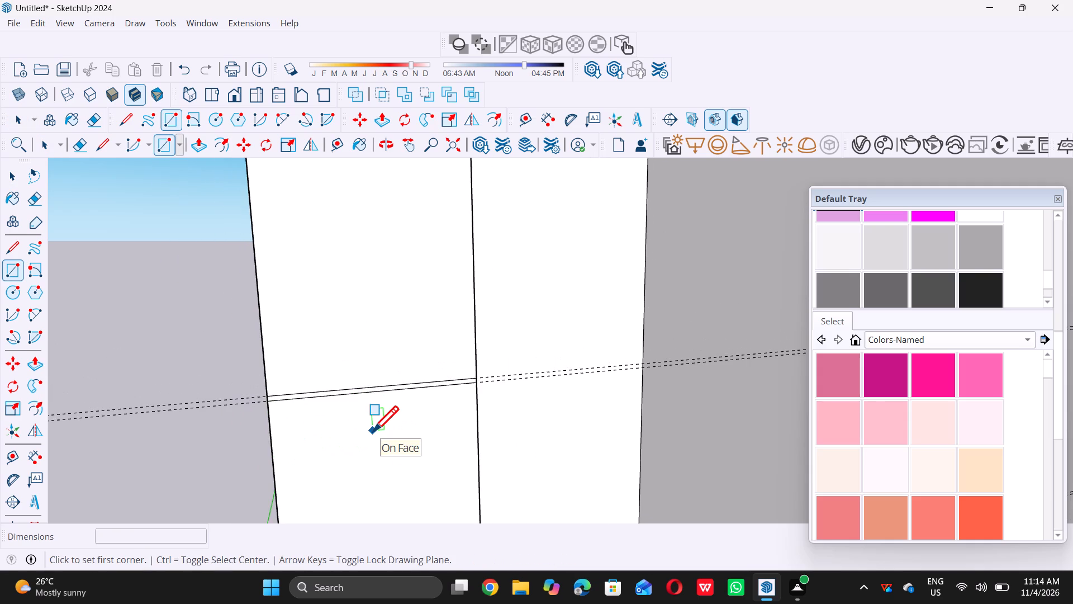
pyautogui.scroll(-20, 373, 431)
pyautogui.scroll(-7, 373, 431)
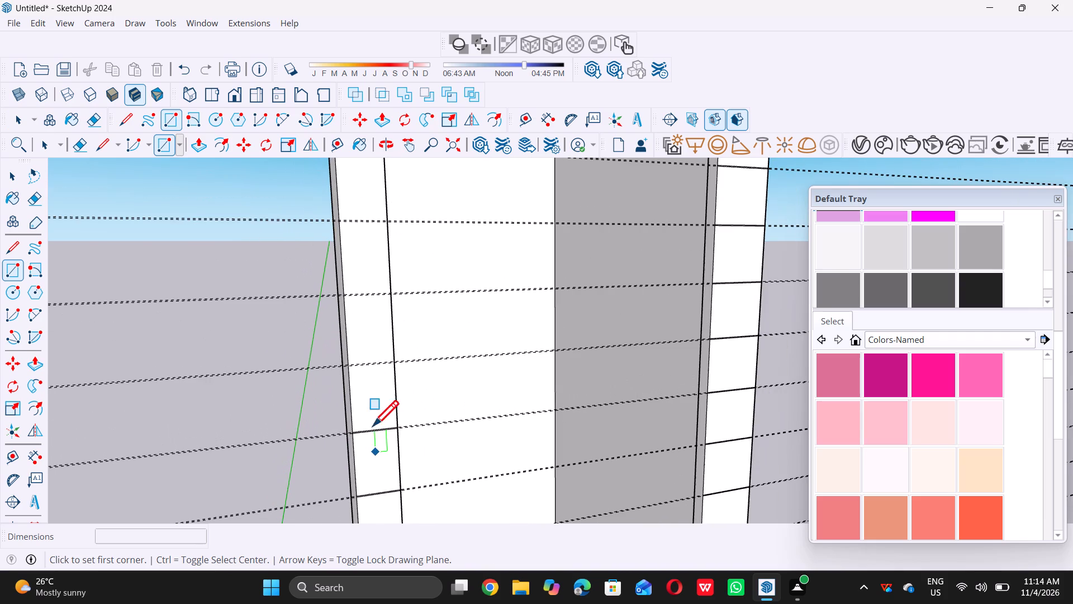
pyautogui.scroll(11, 385, 357)
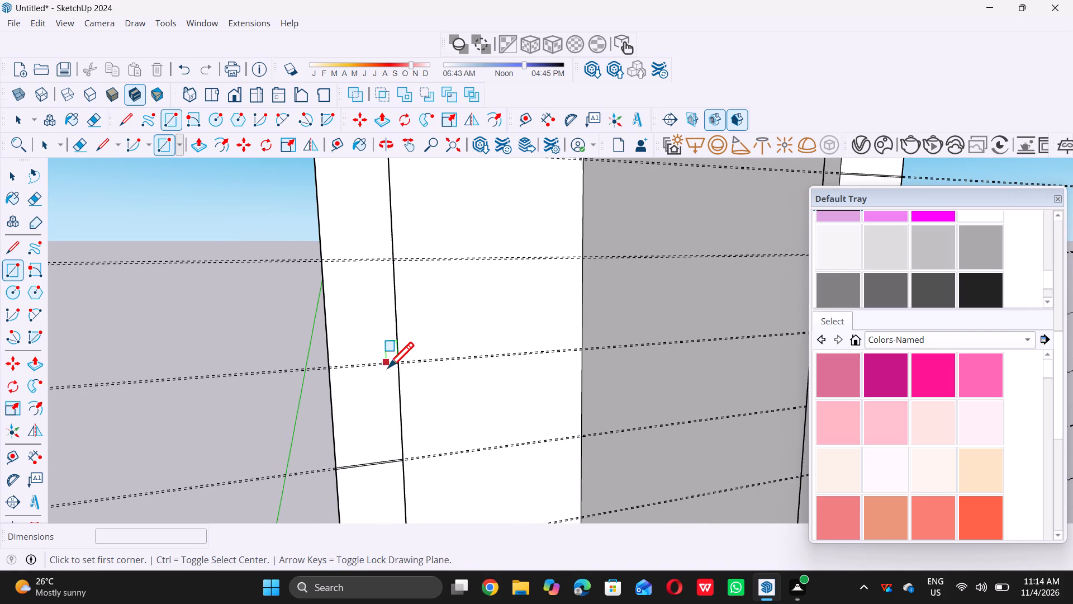
pyautogui.scroll(15, 388, 367)
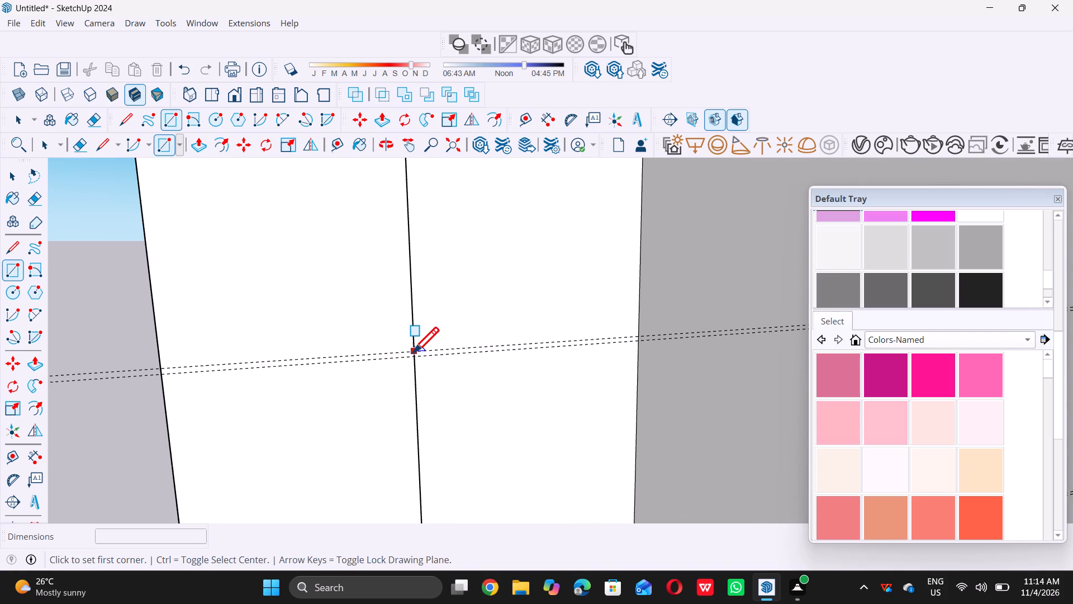
pyautogui.doubleClick(413, 352)
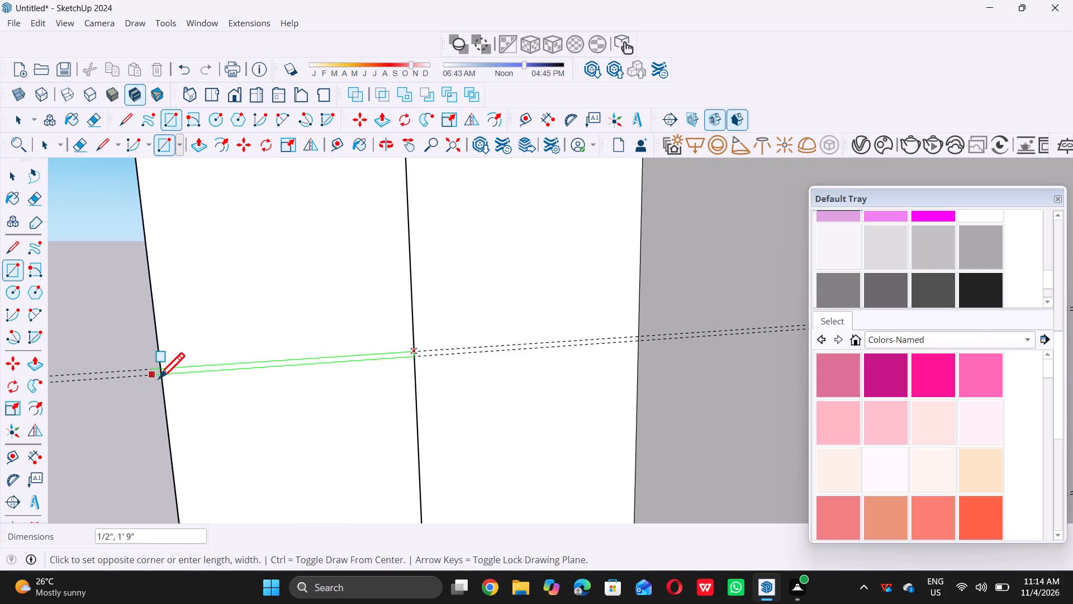
pyautogui.doubleClick(163, 372)
pyautogui.scroll(-3, 248, 421)
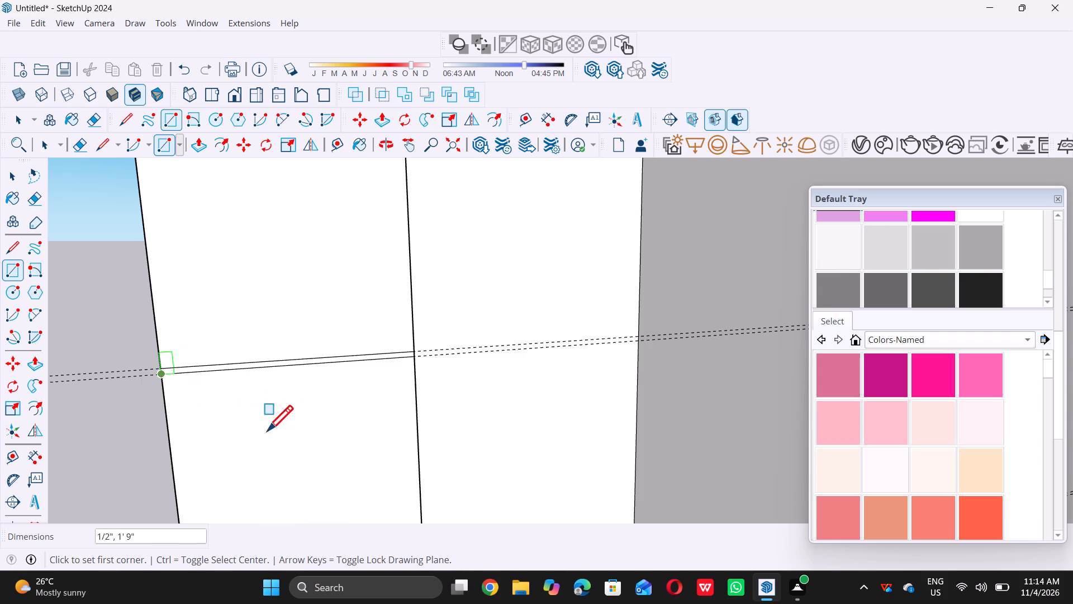
# Draw a 1/2" by 1' 9" rectangle between the eleventh guide pair across the tall cabinet's left front stile.
pyautogui.scroll(-20, 267, 431)
pyautogui.scroll(-9, 267, 431)
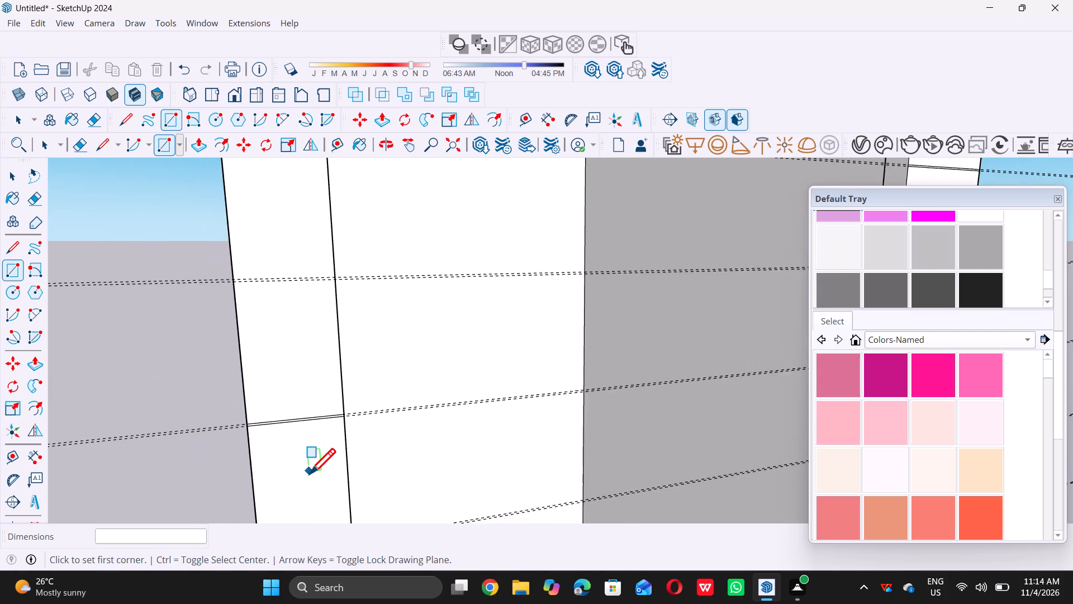
pyautogui.scroll(-9, 310, 474)
pyautogui.scroll(4, 321, 388)
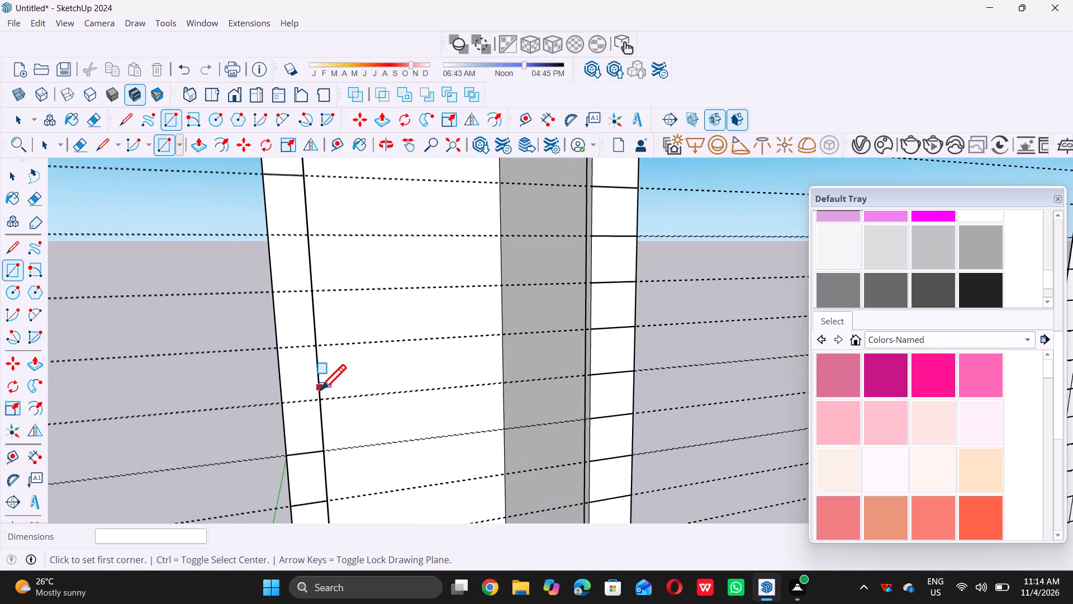
pyautogui.scroll(16, 320, 390)
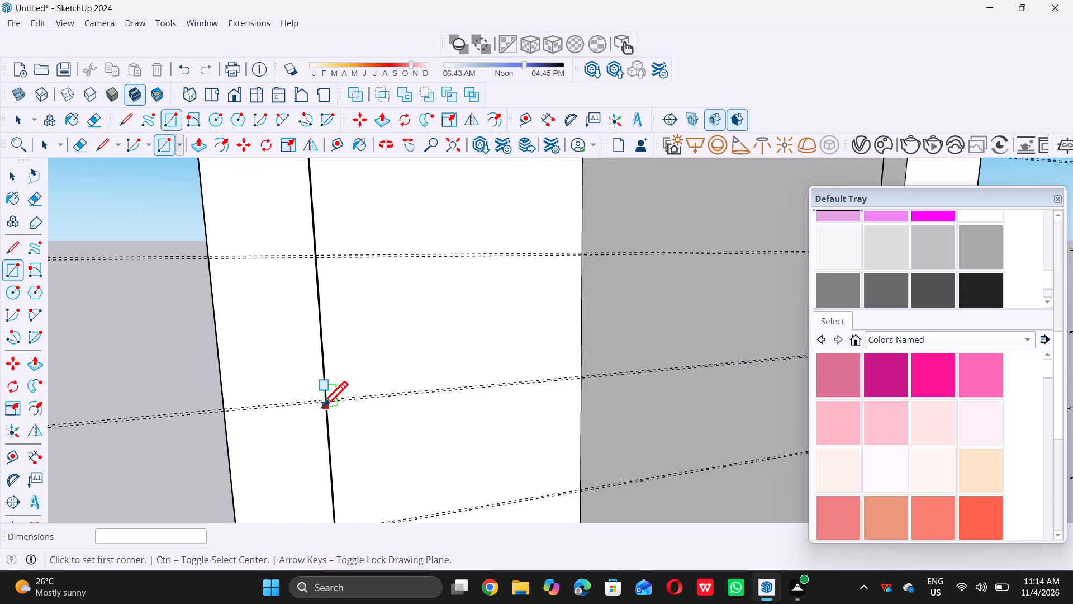
pyautogui.scroll(16, 322, 407)
pyautogui.scroll(5, 325, 398)
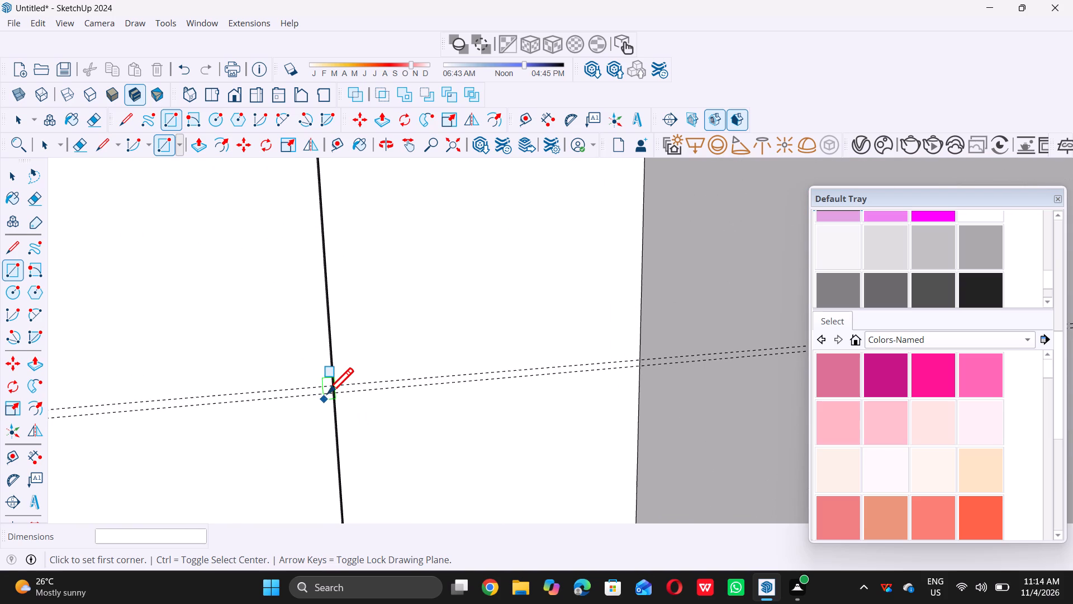
pyautogui.scroll(8, 327, 393)
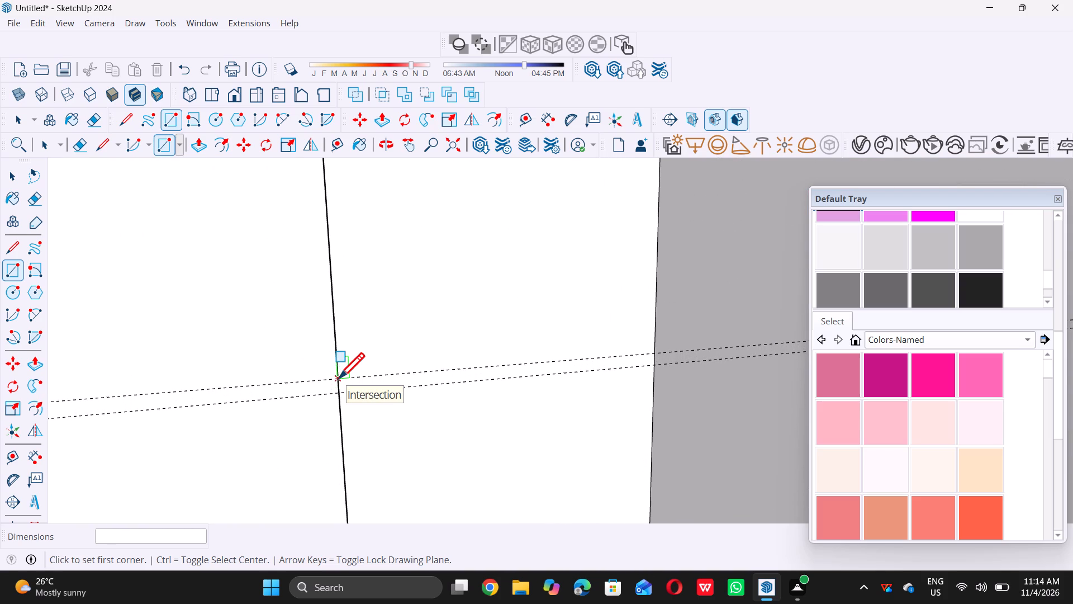
pyautogui.doubleClick(339, 378)
pyautogui.scroll(-9, 295, 384)
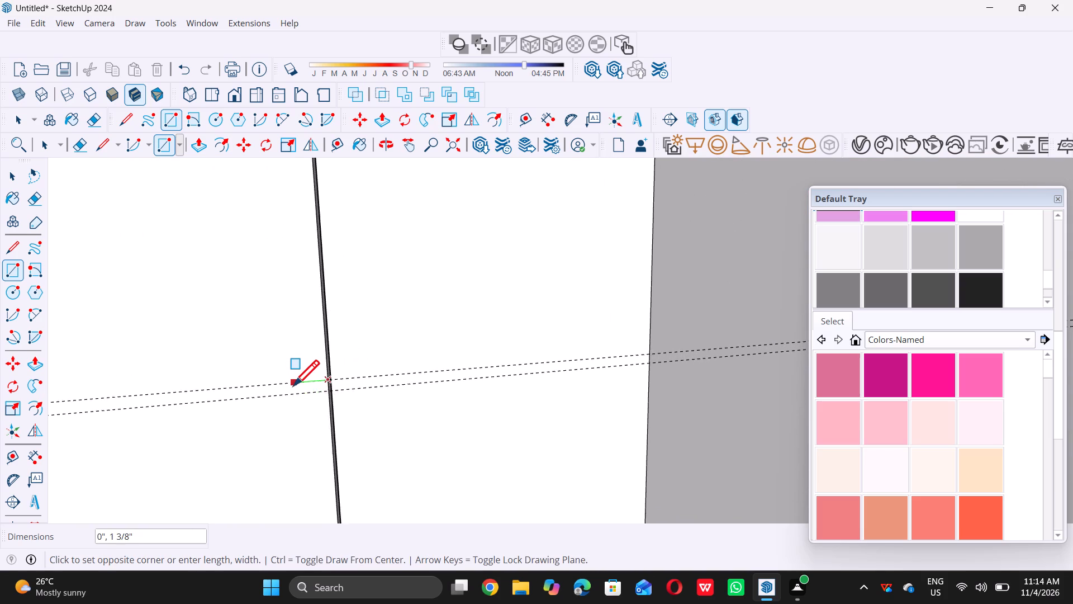
pyautogui.scroll(-20, 293, 385)
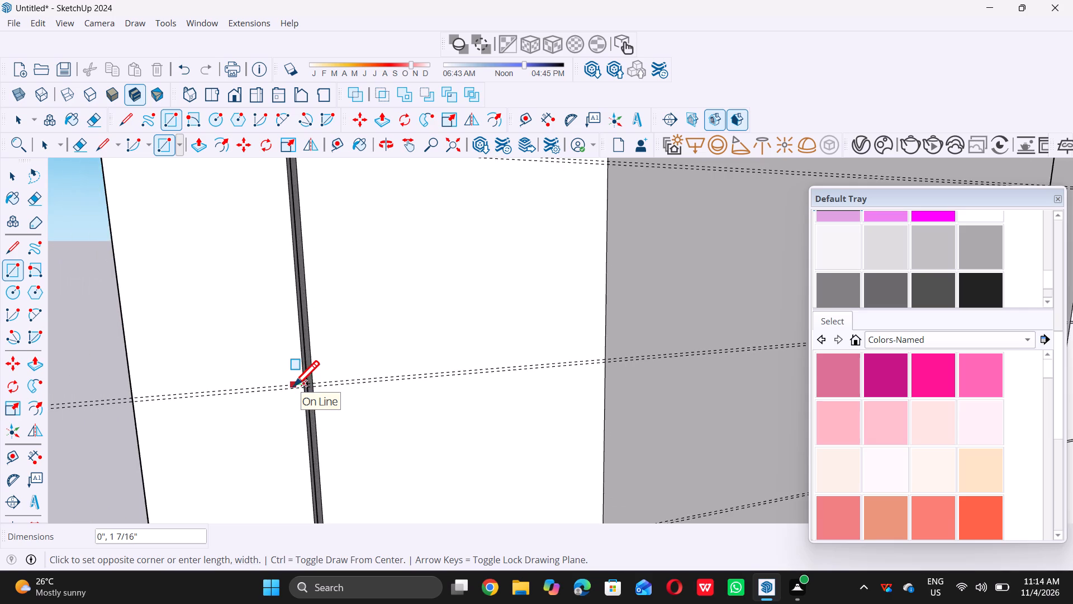
pyautogui.scroll(11, 182, 402)
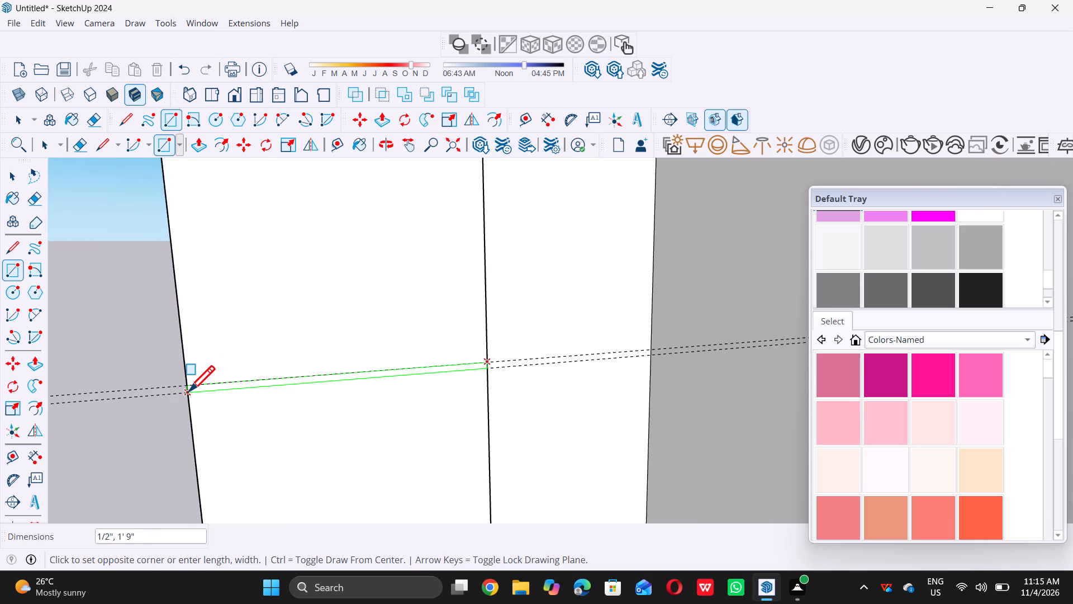
pyautogui.click(188, 391)
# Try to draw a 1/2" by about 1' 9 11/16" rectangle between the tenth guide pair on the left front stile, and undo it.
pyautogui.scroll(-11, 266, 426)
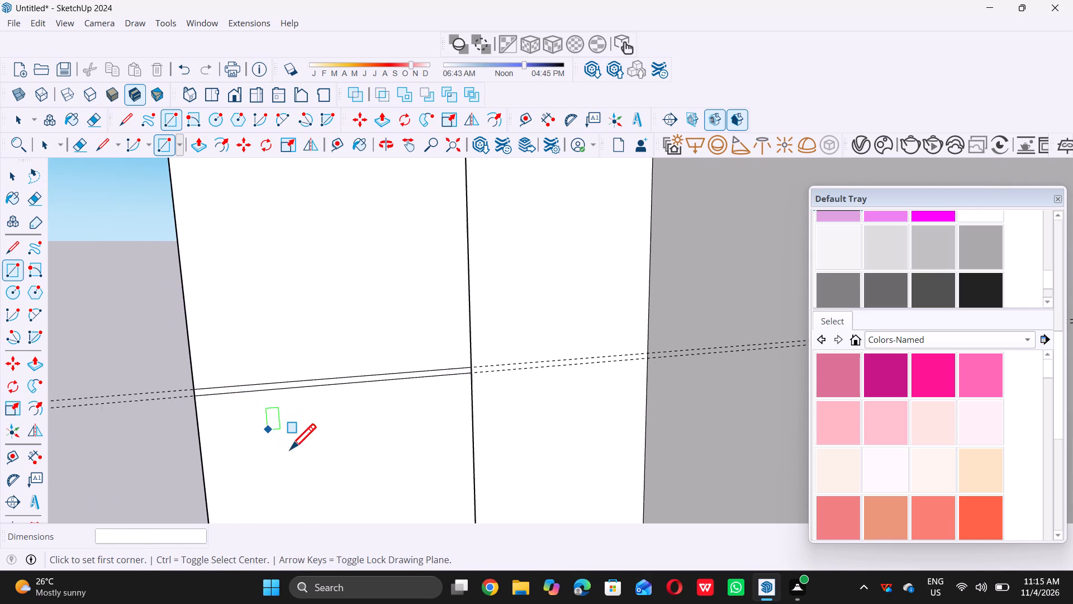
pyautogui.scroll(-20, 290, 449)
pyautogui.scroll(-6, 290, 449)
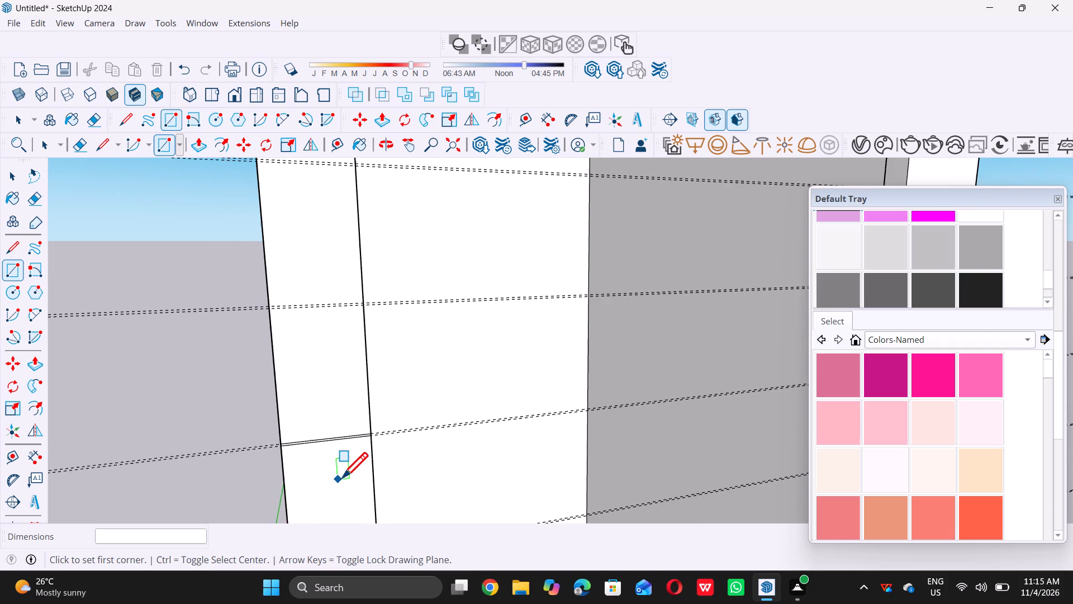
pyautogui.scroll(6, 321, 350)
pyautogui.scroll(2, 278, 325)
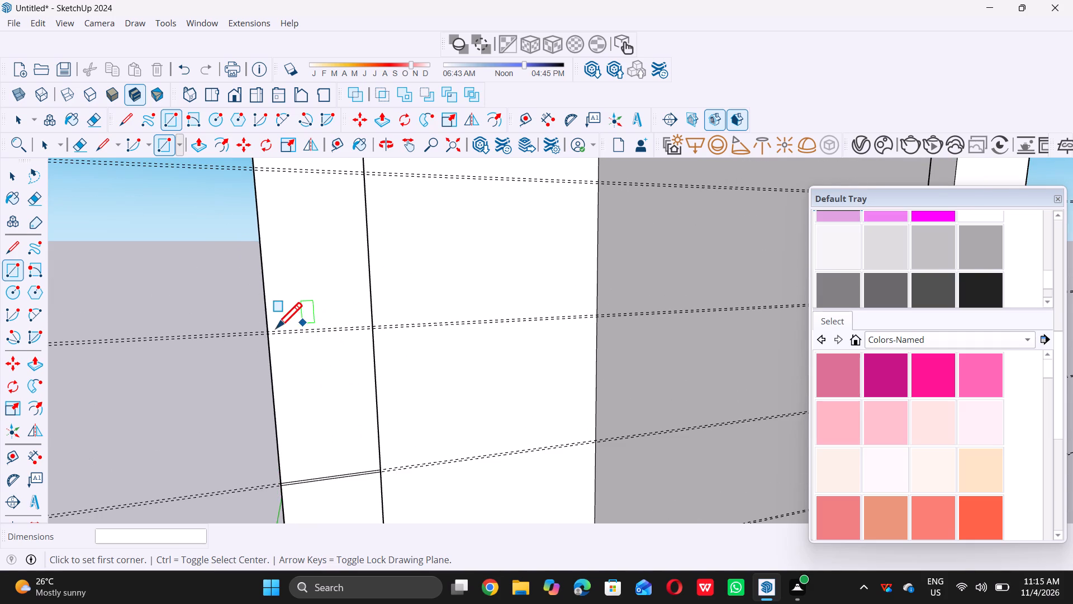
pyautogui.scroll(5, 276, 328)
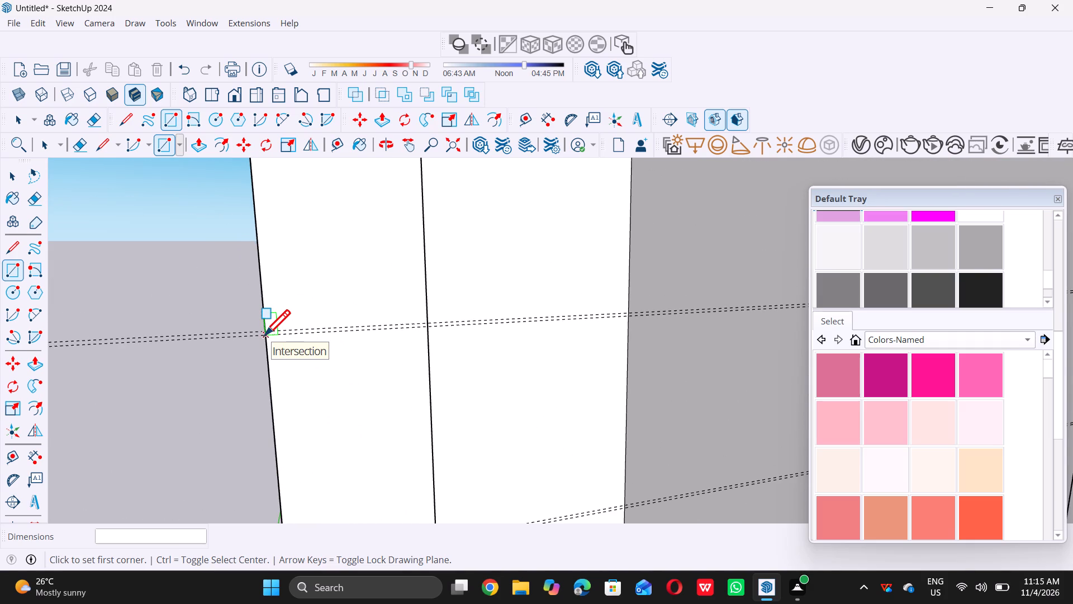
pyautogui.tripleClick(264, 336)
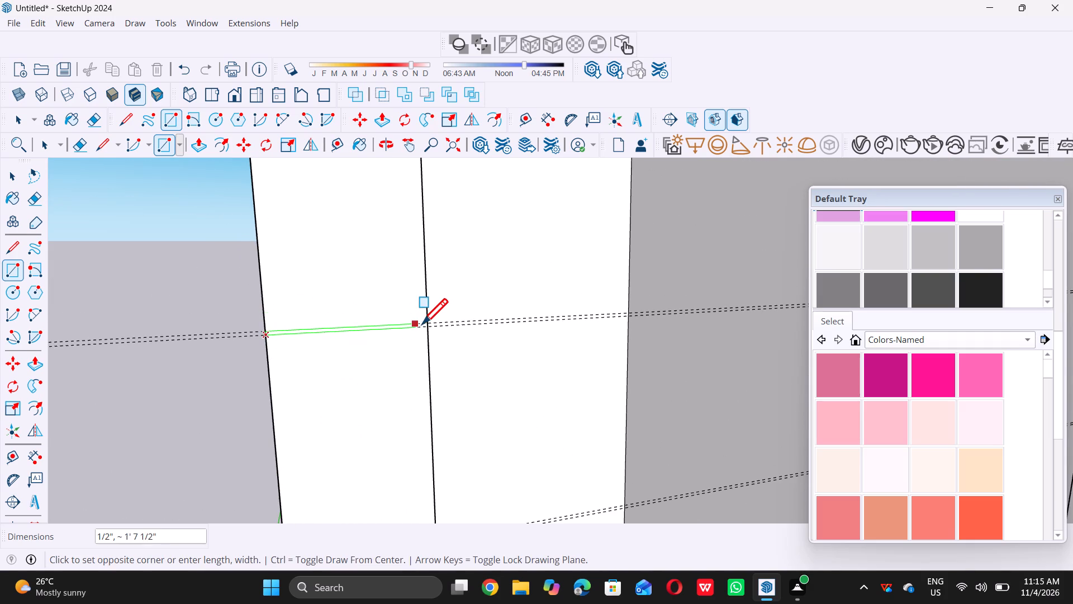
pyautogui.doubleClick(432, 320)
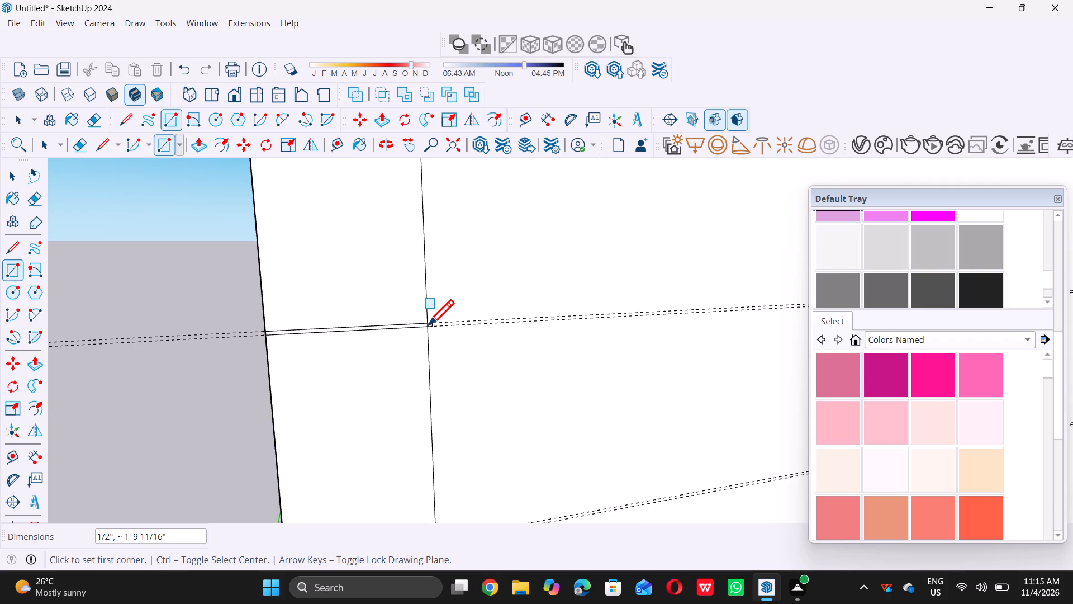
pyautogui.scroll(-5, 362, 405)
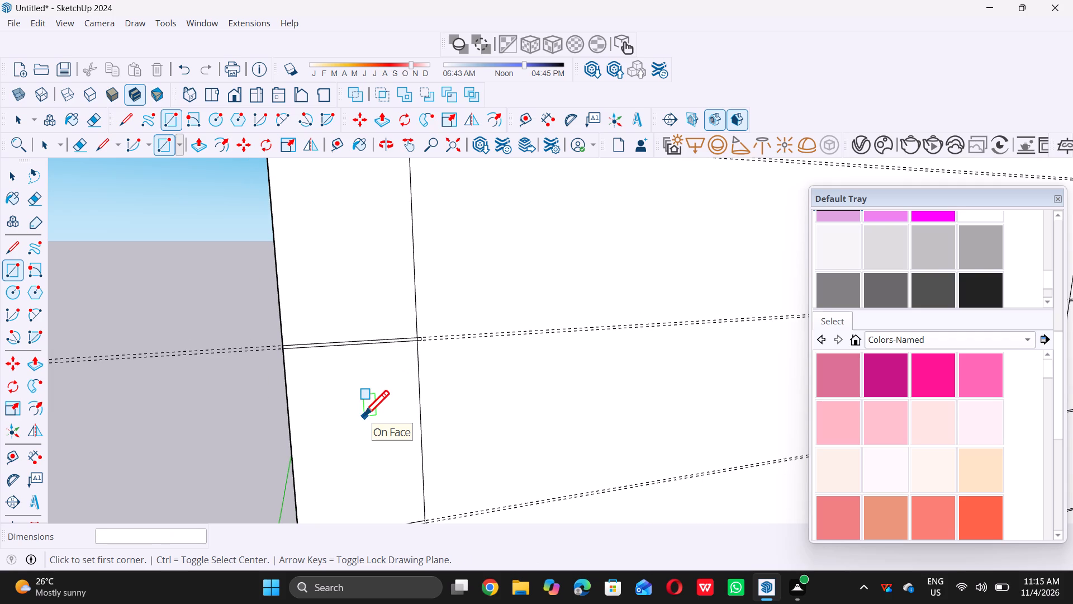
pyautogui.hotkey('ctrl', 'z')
# Draw a 1/2" by 1' 9" rectangle between the tenth guide pair across the tall cabinet's left front stile.
pyautogui.scroll(6, 406, 327)
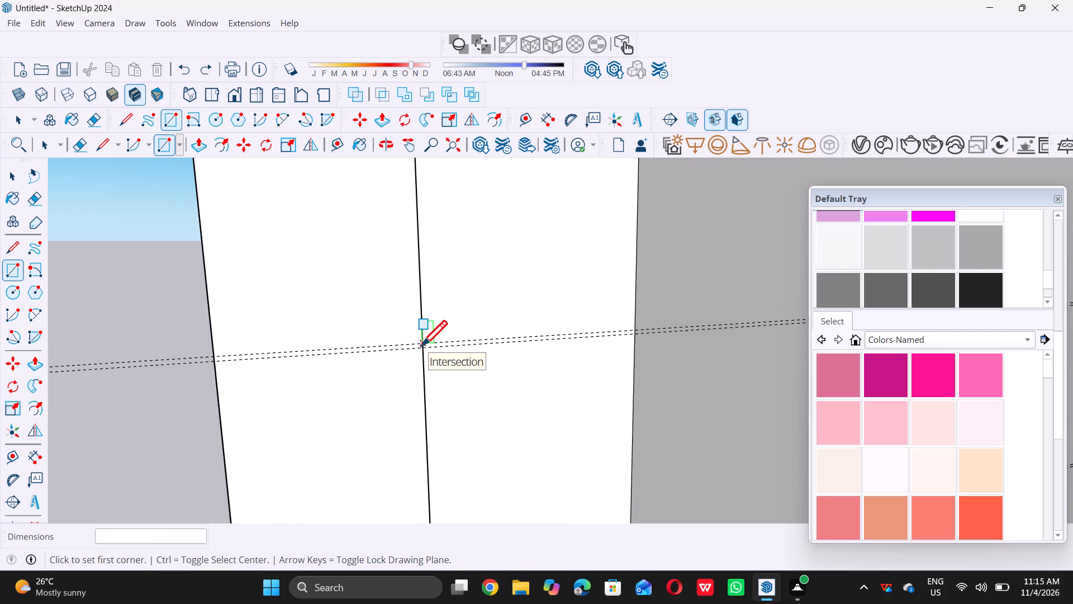
pyautogui.click(421, 346)
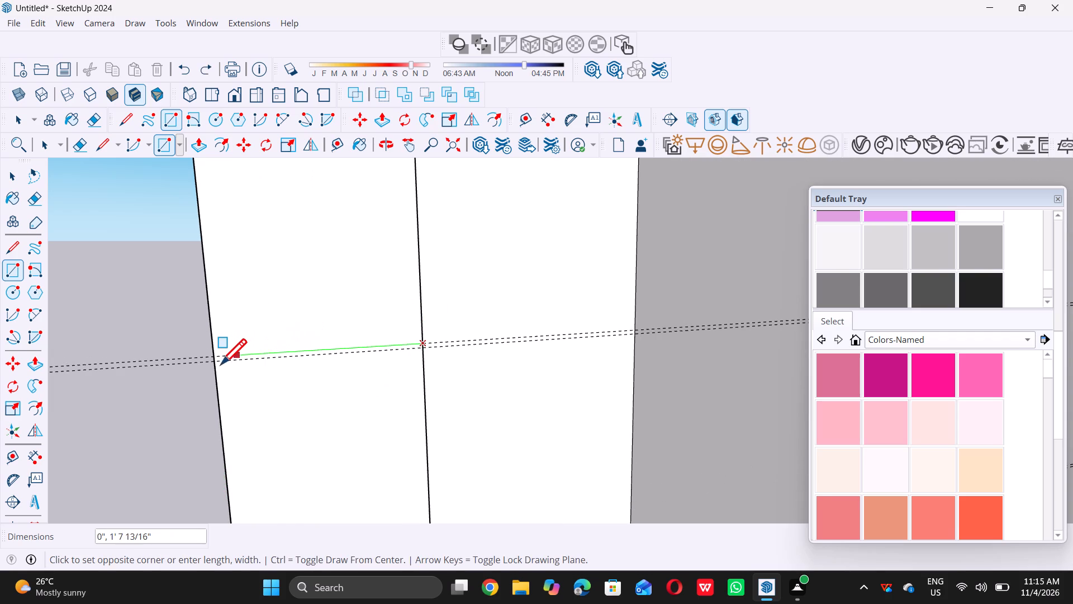
pyautogui.doubleClick(212, 365)
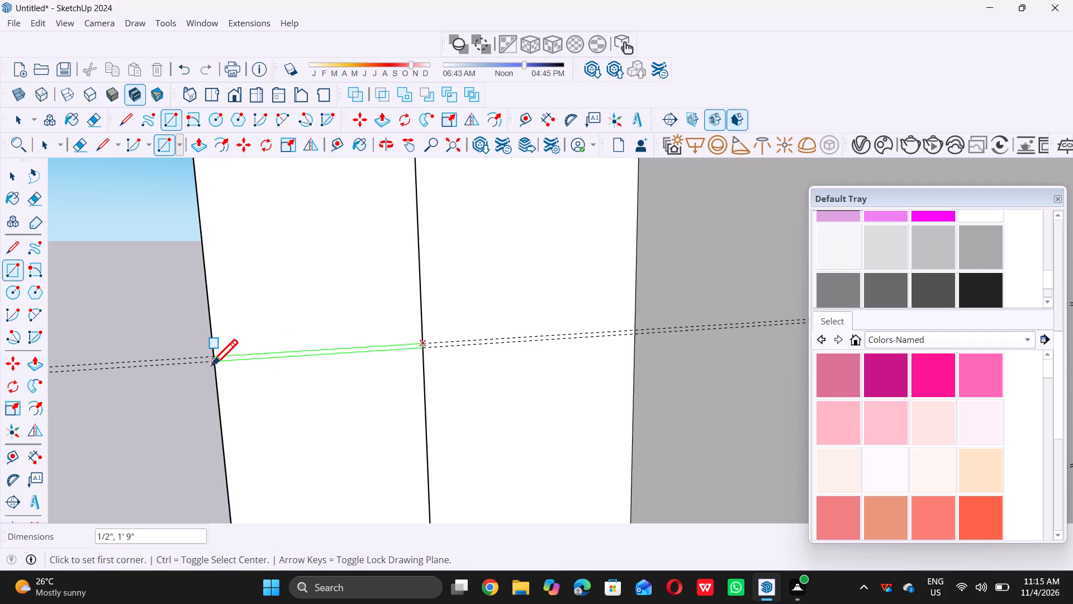
# Draw a 1/2" by 1' 9" rectangle between the ninth guide pair across the tall cabinet's left front stile.
pyautogui.scroll(-20, 261, 409)
pyautogui.scroll(-2, 261, 409)
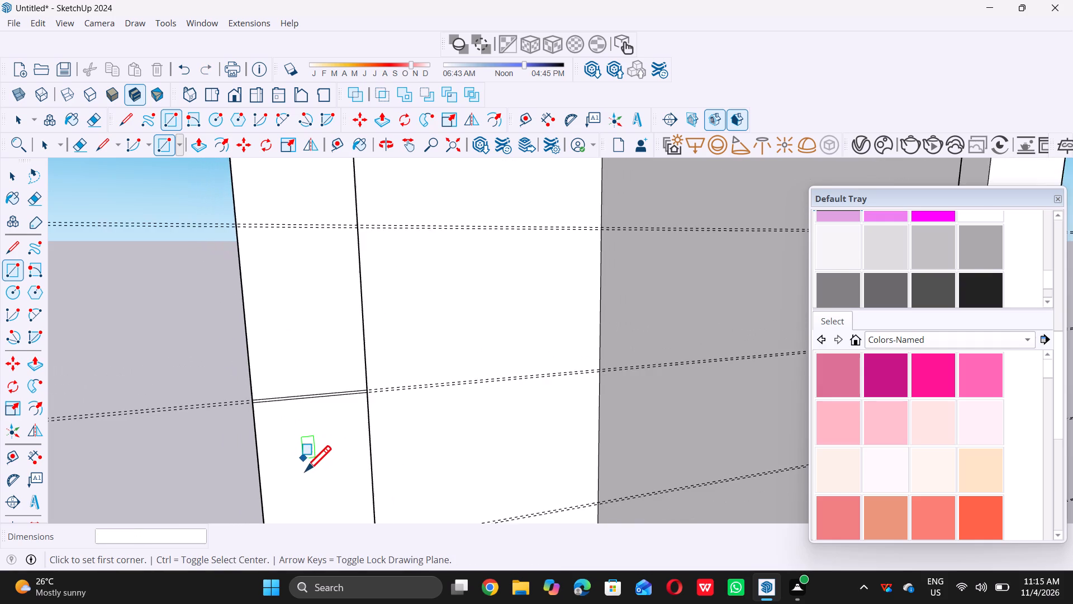
pyautogui.scroll(-13, 305, 471)
pyautogui.scroll(6, 292, 328)
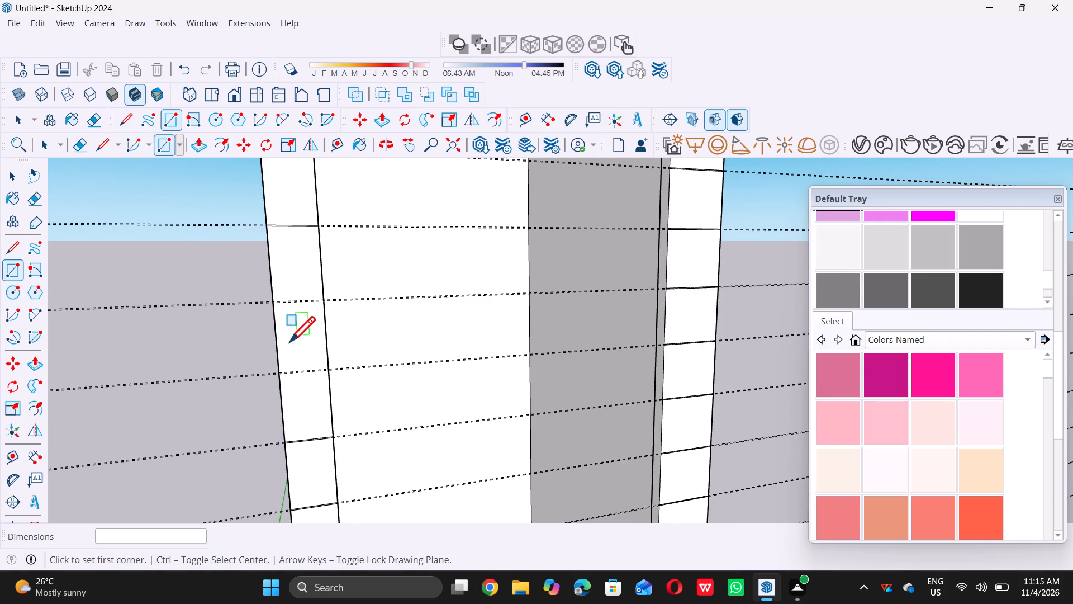
pyautogui.scroll(1, 289, 342)
pyautogui.scroll(6, 278, 416)
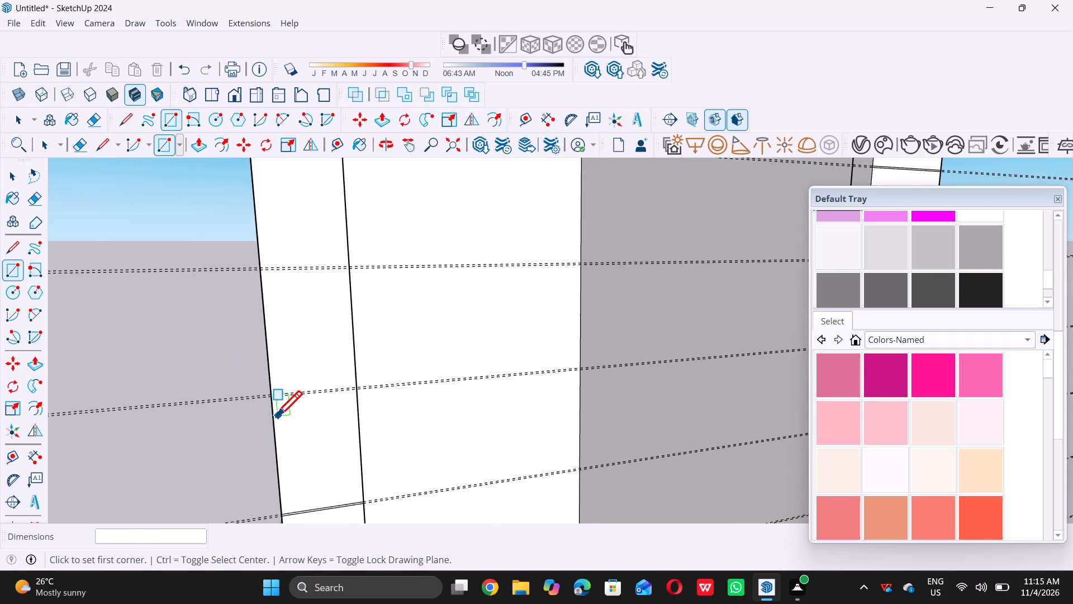
pyautogui.click(269, 384)
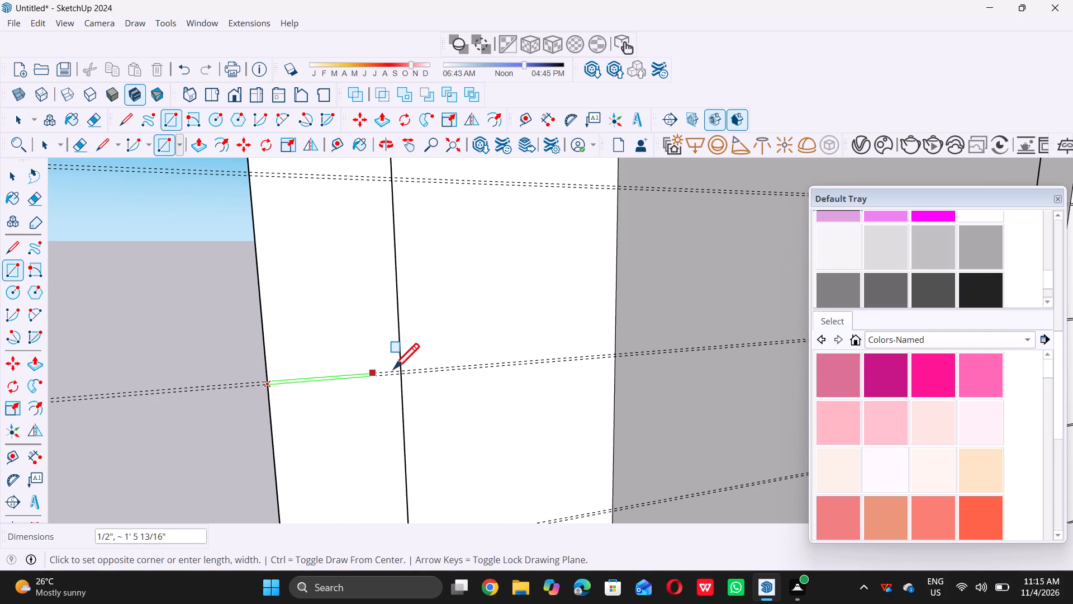
pyautogui.doubleClick(403, 369)
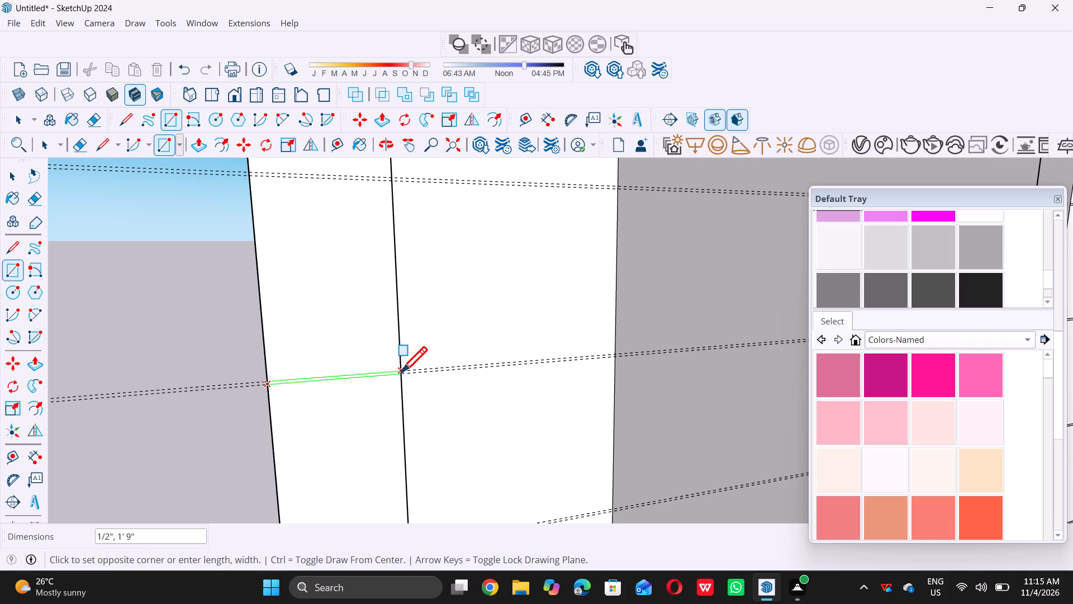
pyautogui.doubleClick(402, 372)
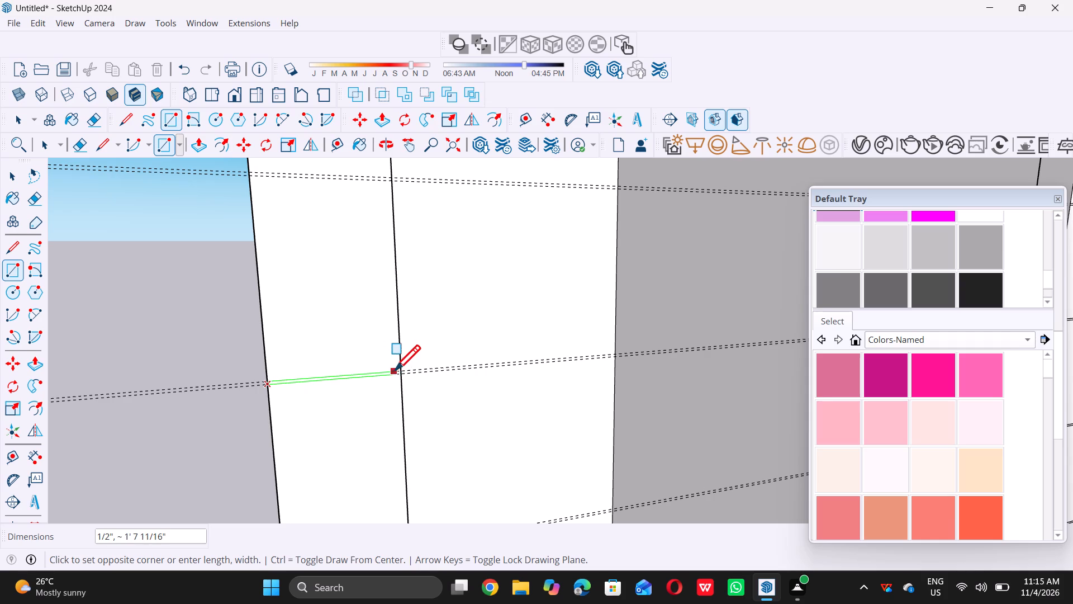
pyautogui.doubleClick(400, 370)
# Draw a 1/2" by 1' 9" rectangle between the eighth guide pair, the last one still empty on the tall cabinet's left front stile.
pyautogui.scroll(-7, 359, 410)
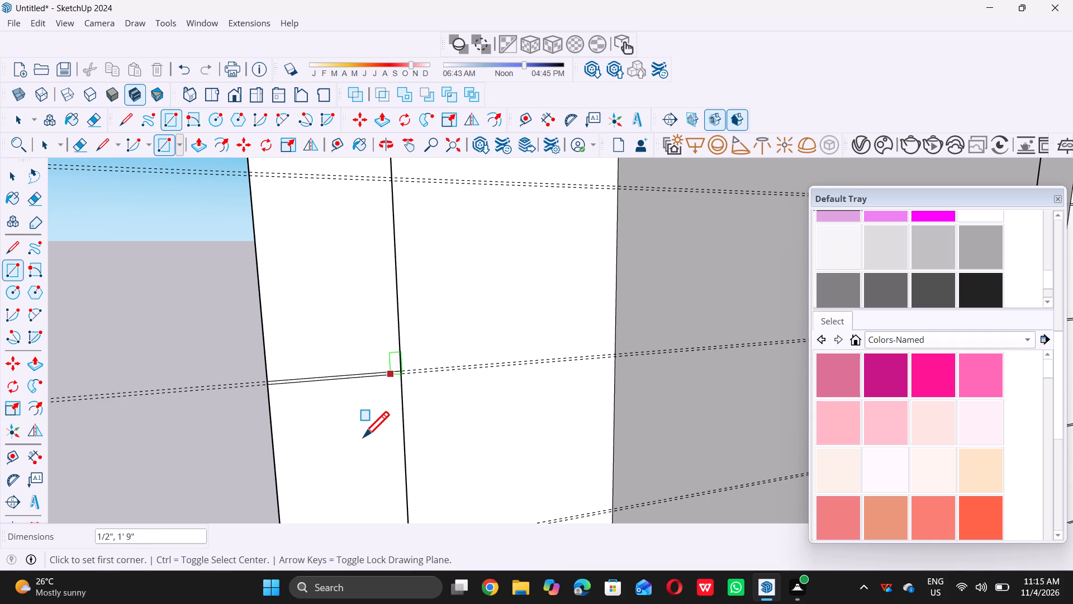
pyautogui.scroll(-16, 363, 437)
pyautogui.scroll(-7, 364, 471)
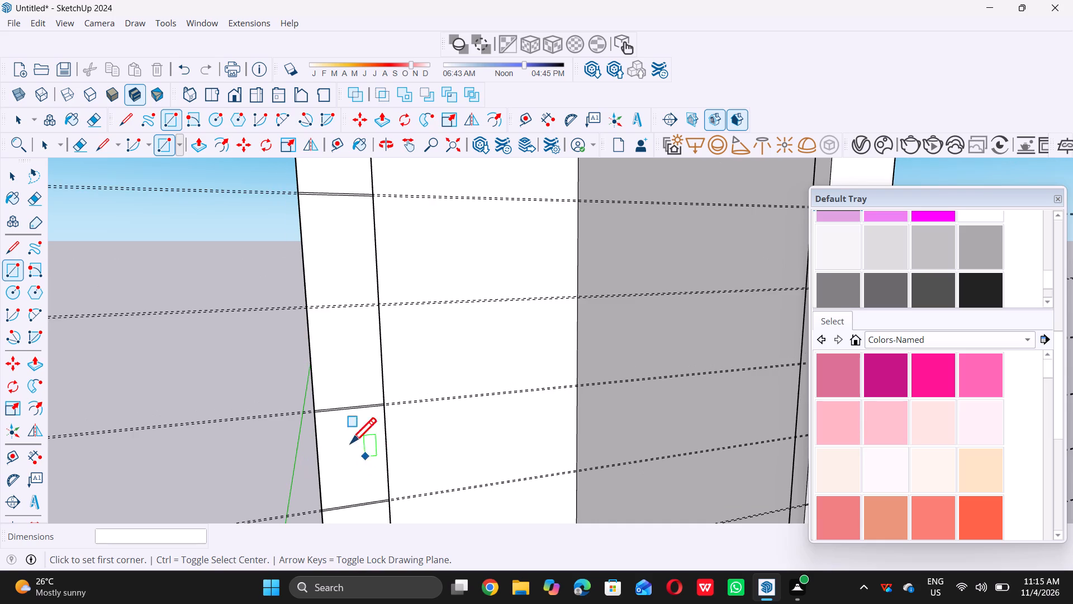
pyautogui.scroll(8, 359, 330)
pyautogui.scroll(7, 329, 413)
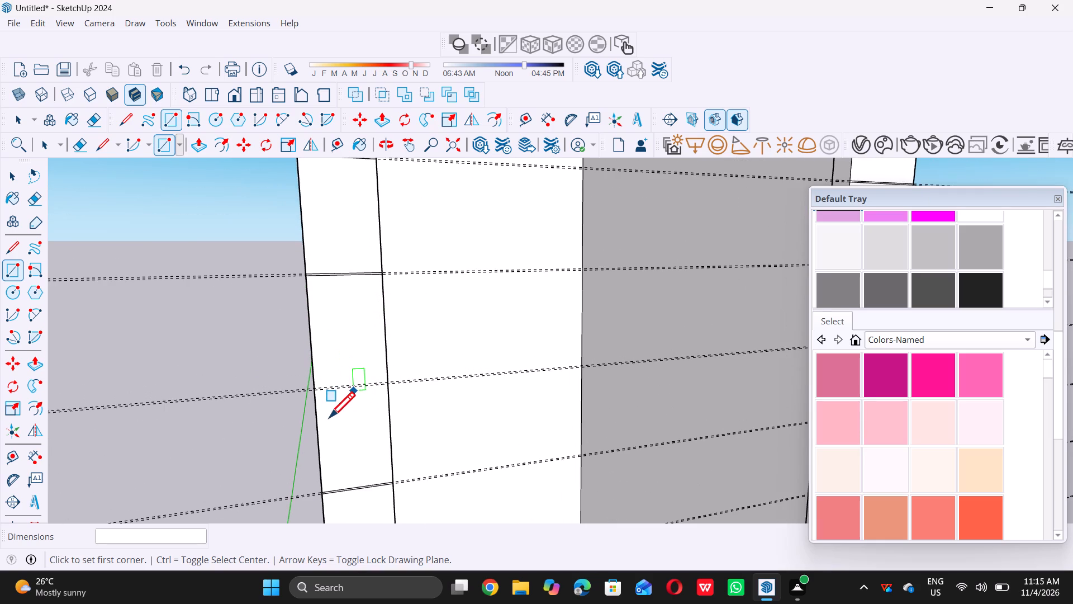
pyautogui.scroll(6, 372, 409)
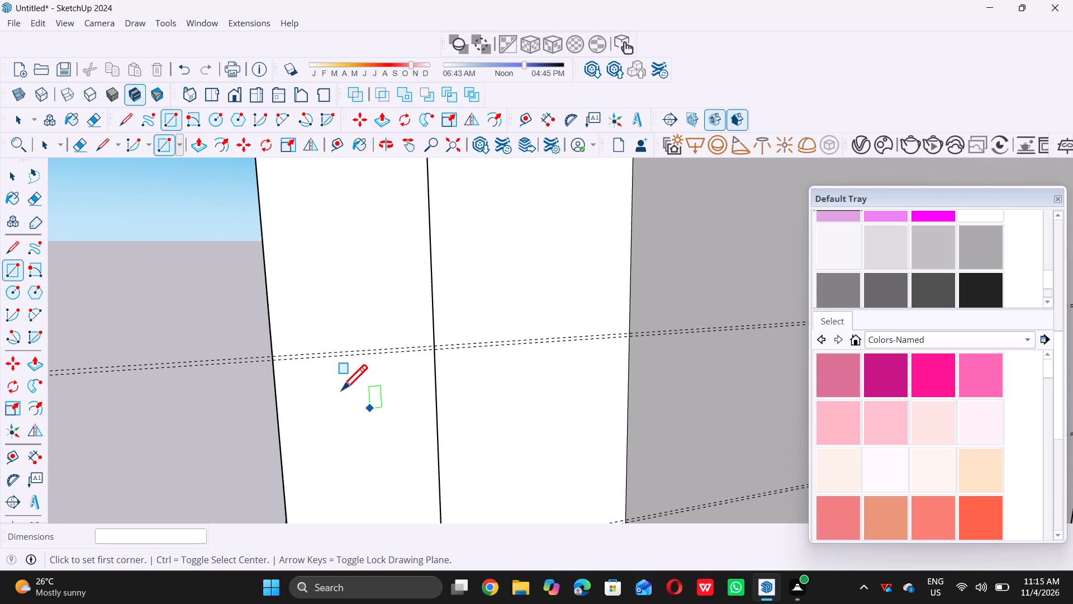
pyautogui.doubleClick(274, 355)
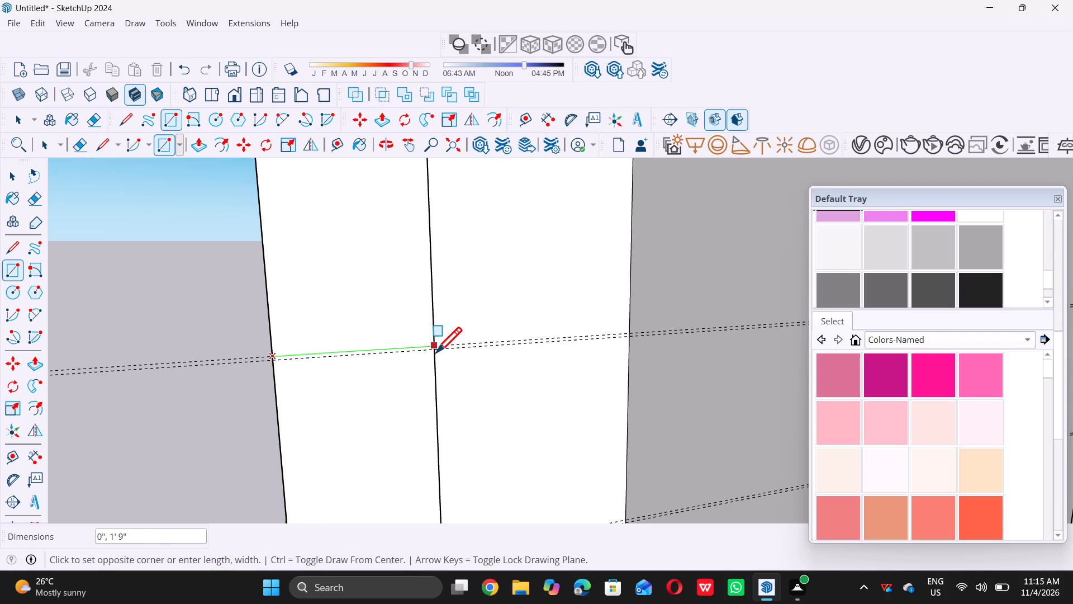
pyautogui.tripleClick(435, 353)
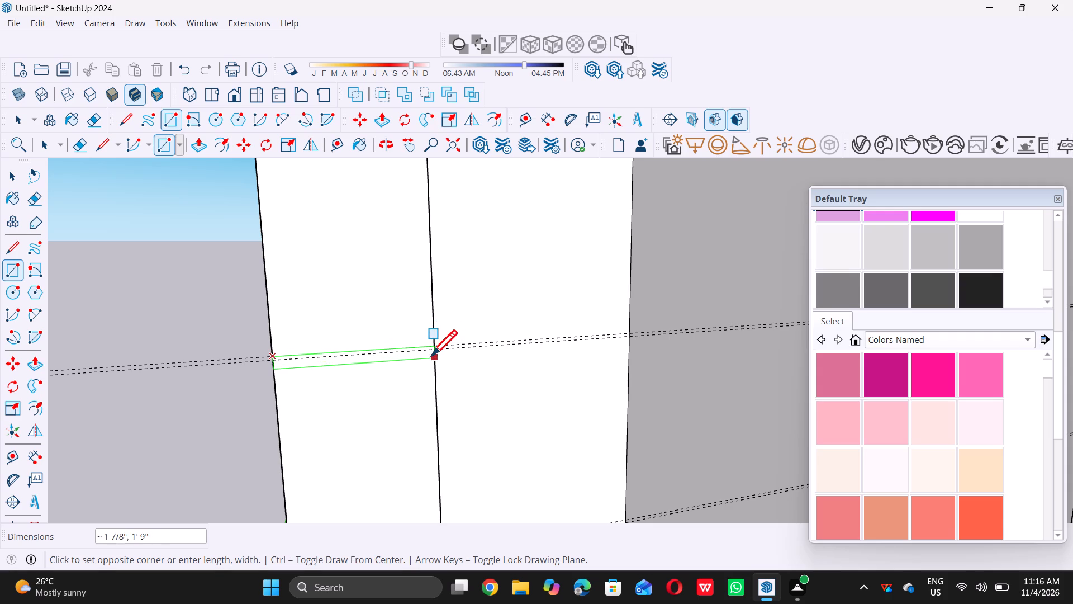
pyautogui.click(431, 350)
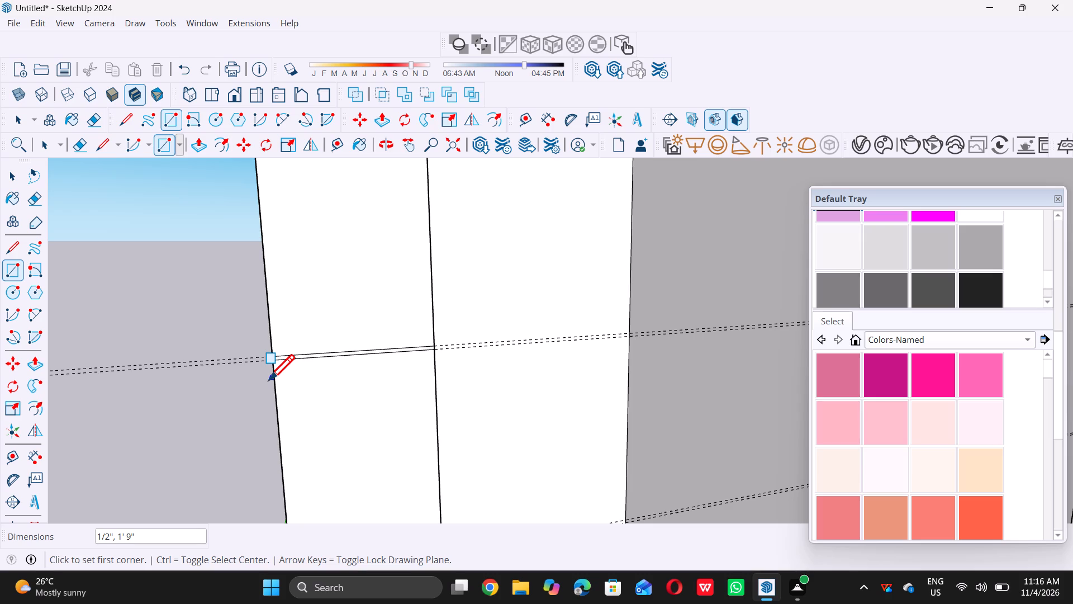
pyautogui.press('space')
# Delete all the construction guides from the model.
pyautogui.scroll(-9, 269, 381)
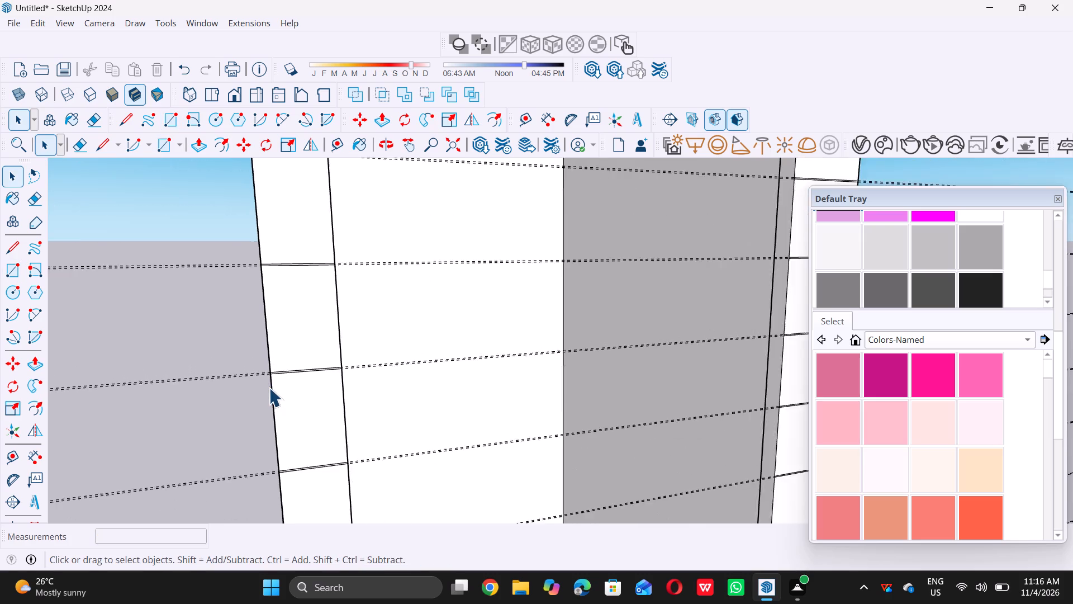
pyautogui.scroll(-20, 269, 388)
pyautogui.scroll(-6, 269, 388)
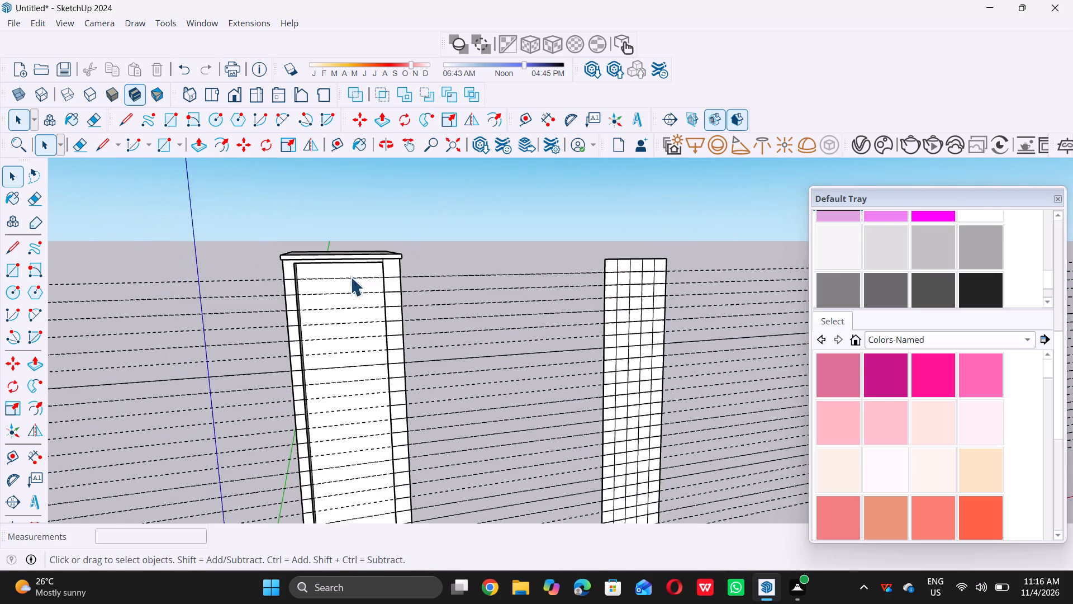
pyautogui.click(33, 20)
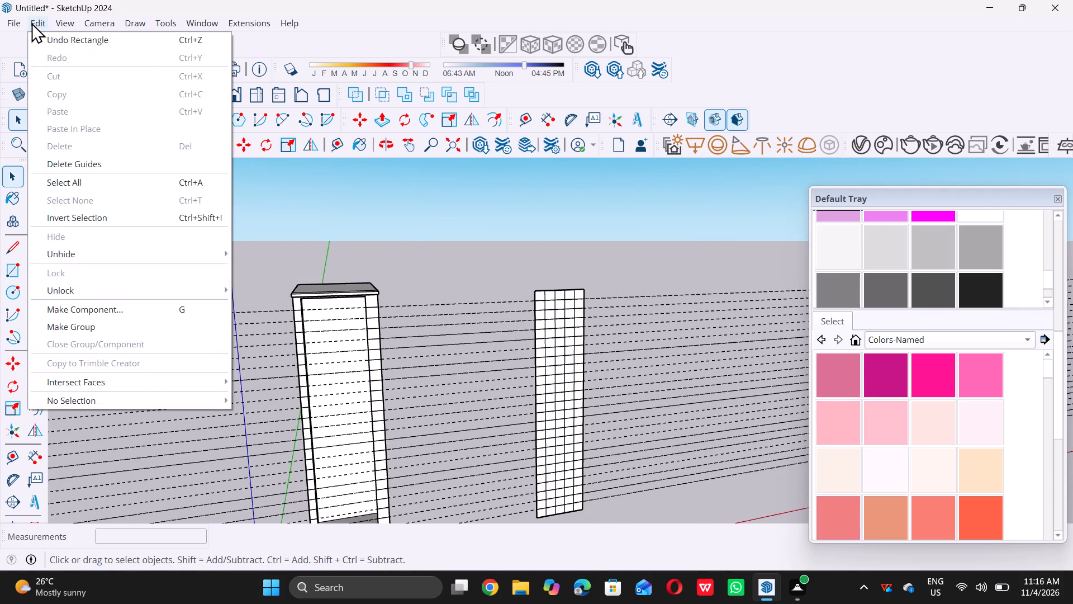
pyautogui.click(93, 164)
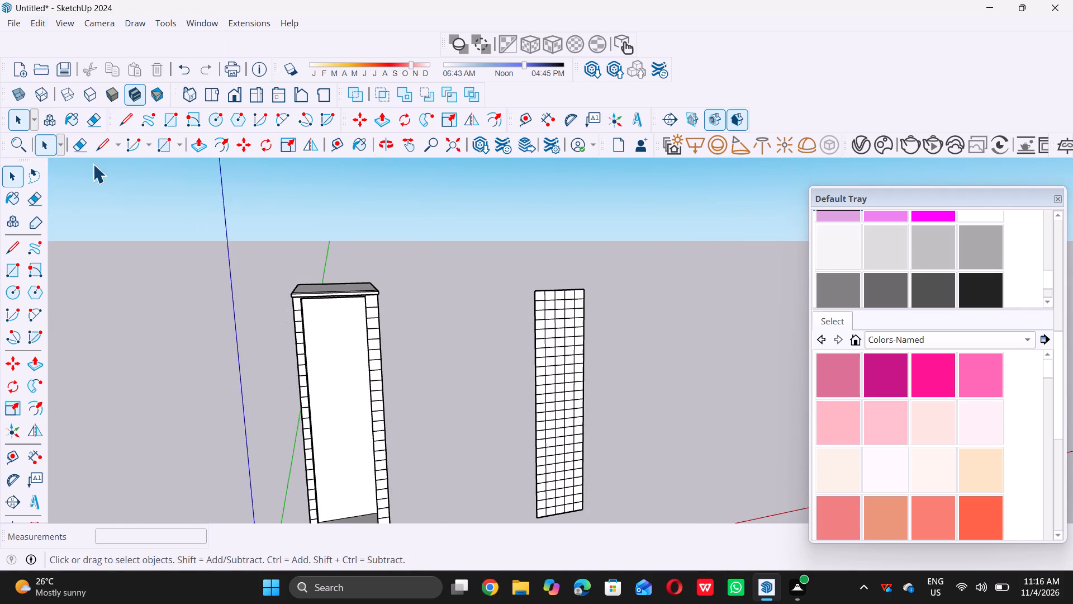
# Place a guide 0.5" to the right of the first interior vertical line on the freestanding grid panel.
pyautogui.scroll(-5, 184, 260)
pyautogui.moveTo(334, 319); pyautogui.dragTo(363, 352, button='middle')
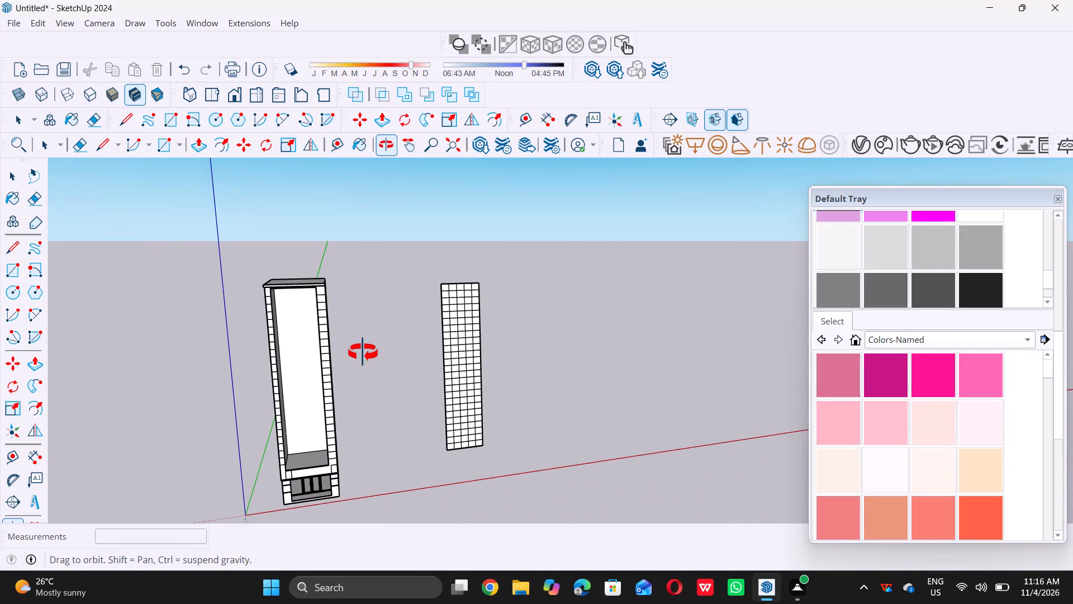
pyautogui.moveTo(363, 352); pyautogui.dragTo(367, 356, button='middle')
pyautogui.scroll(7, 436, 332)
pyautogui.scroll(4, 453, 284)
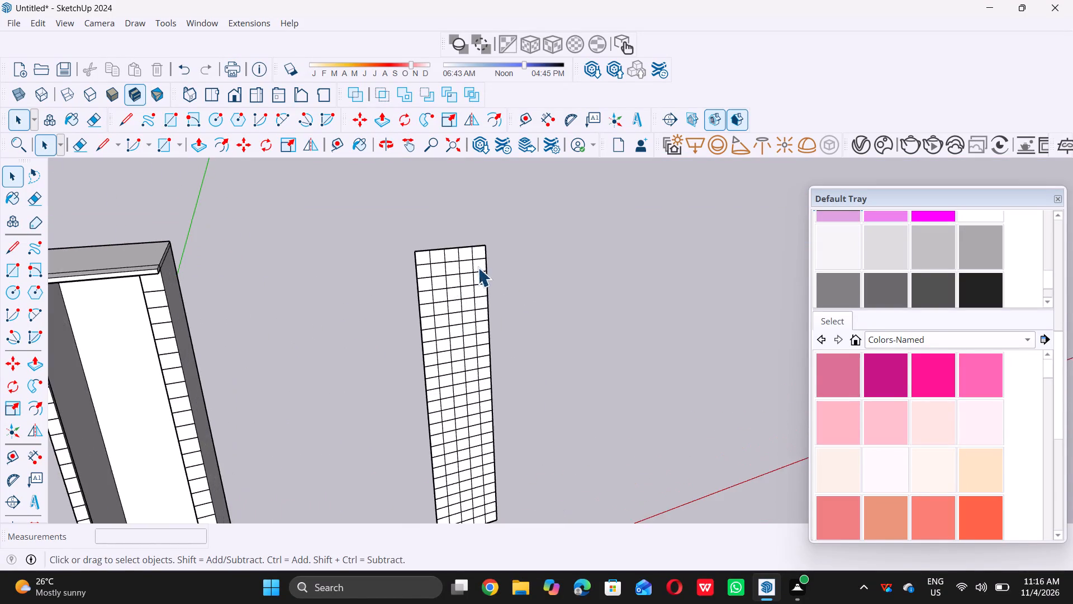
pyautogui.scroll(11, 478, 267)
pyautogui.scroll(10, 381, 257)
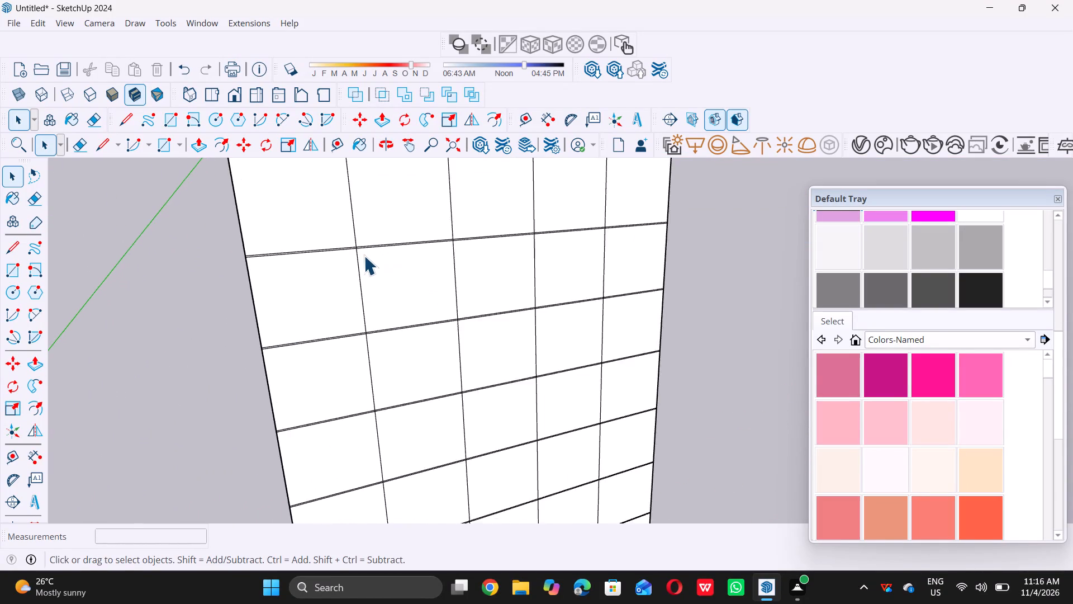
pyautogui.scroll(12, 364, 256)
pyautogui.scroll(-3, 348, 251)
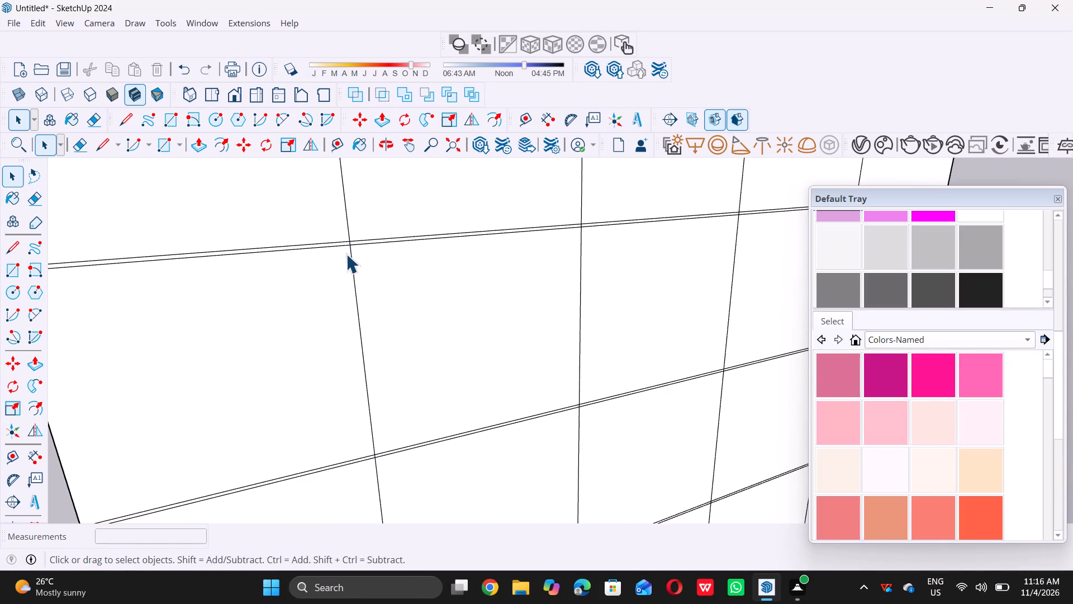
pyautogui.scroll(-12, 346, 254)
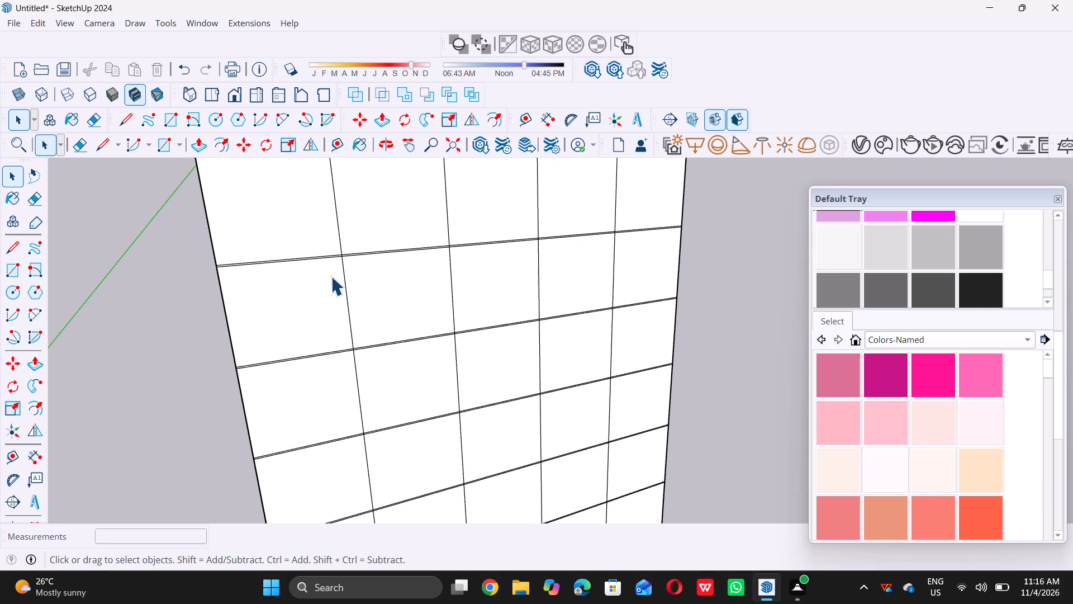
pyautogui.scroll(-4, 330, 407)
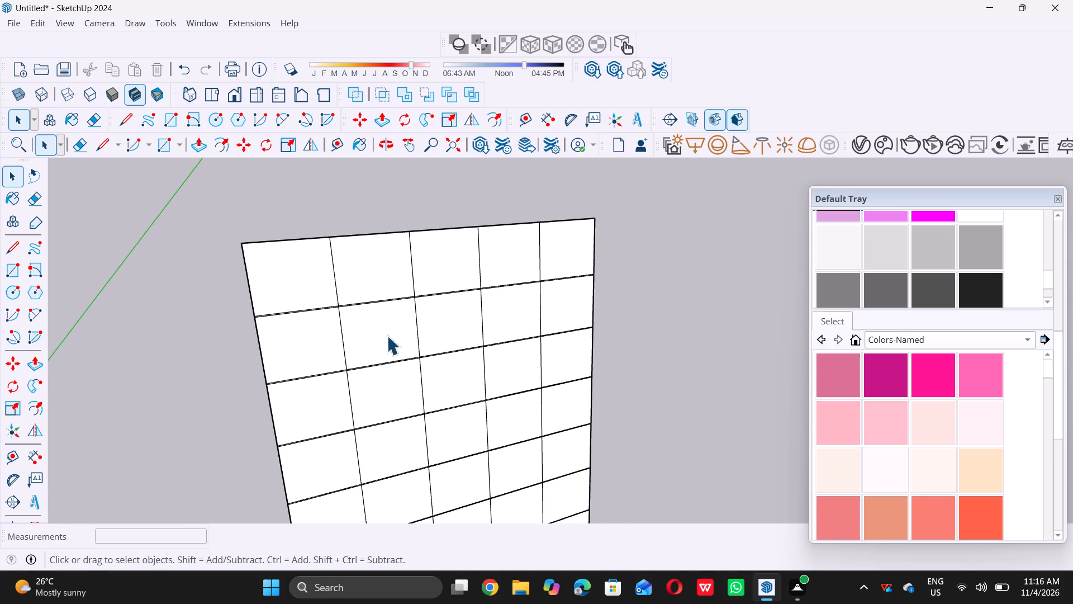
pyautogui.scroll(4, 377, 280)
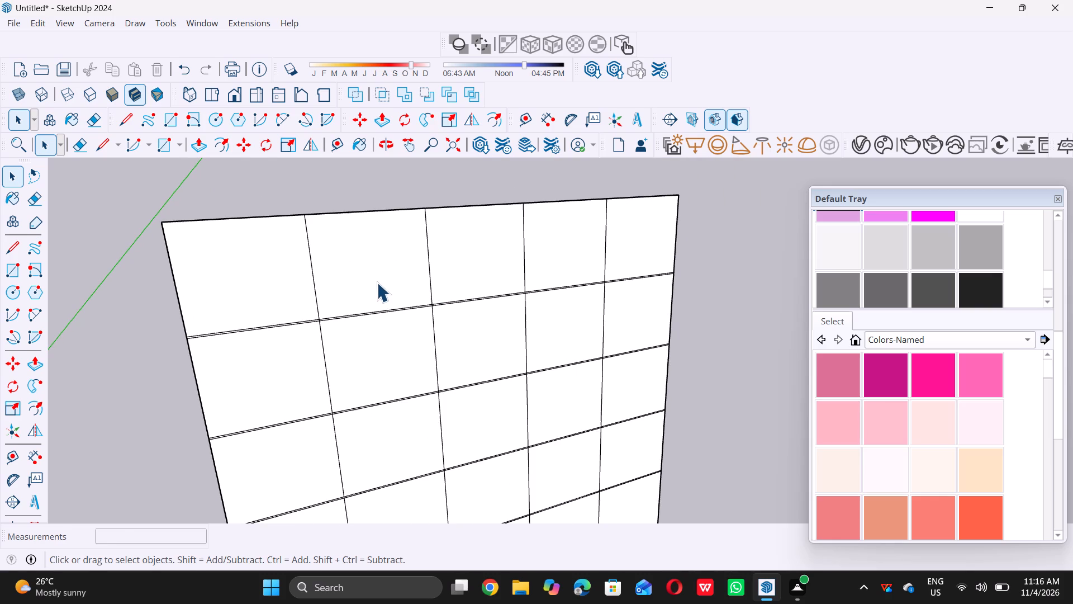
pyautogui.press('t')
pyautogui.scroll(6, 288, 263)
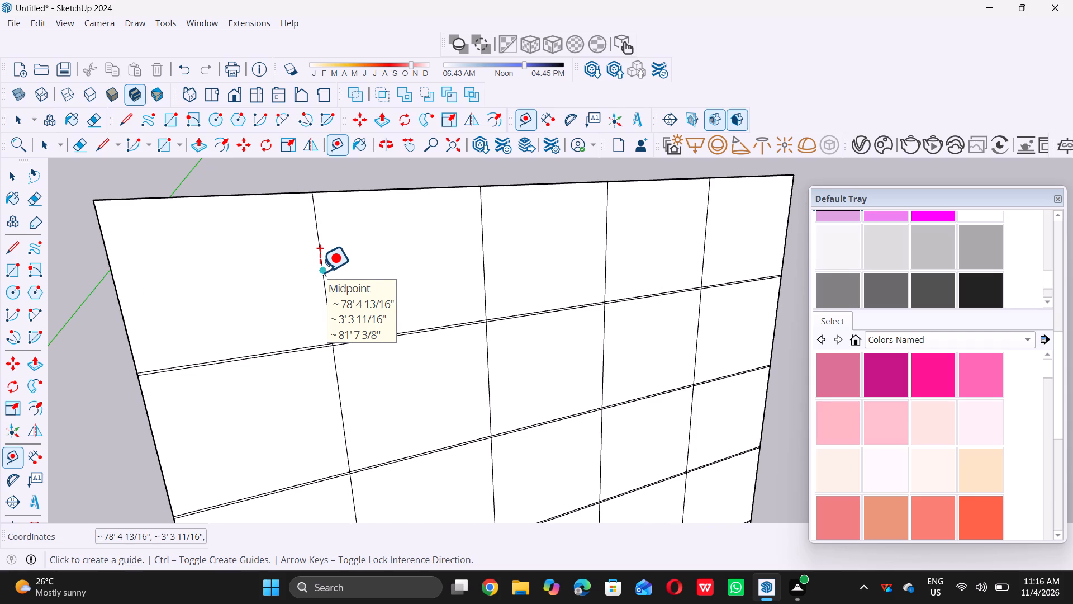
pyautogui.click(320, 272)
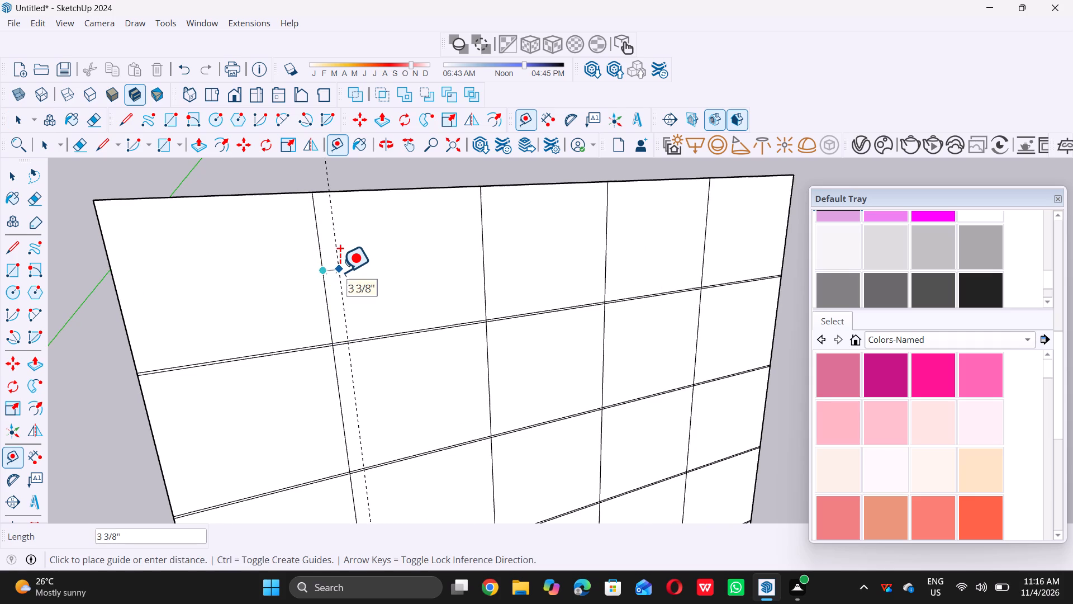
pyautogui.write('0.')
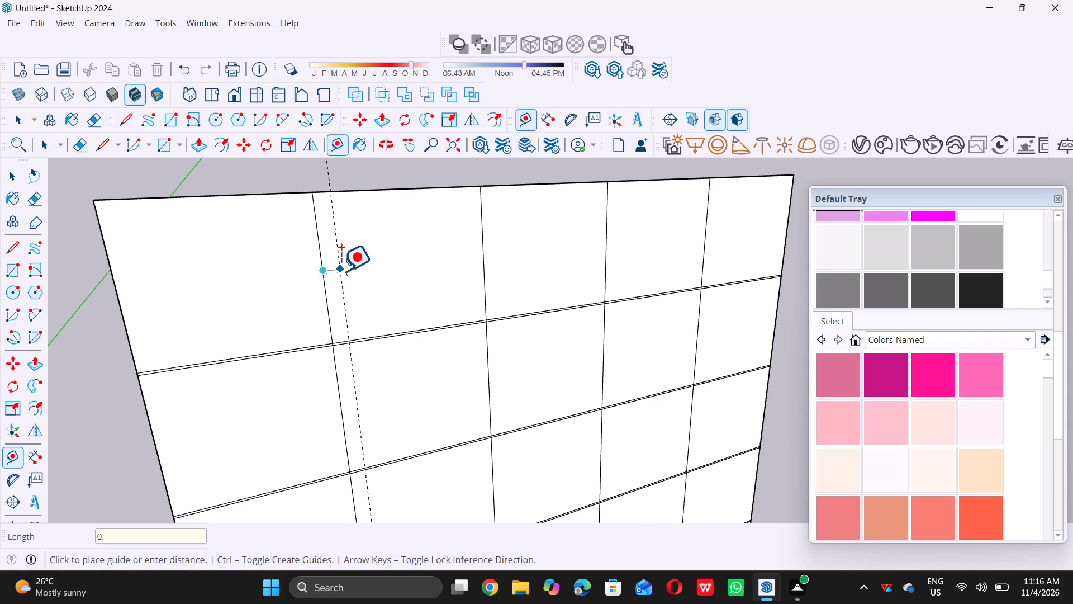
pyautogui.press('5')
pyautogui.hotkey('shift', '"')
pyautogui.press('Return')
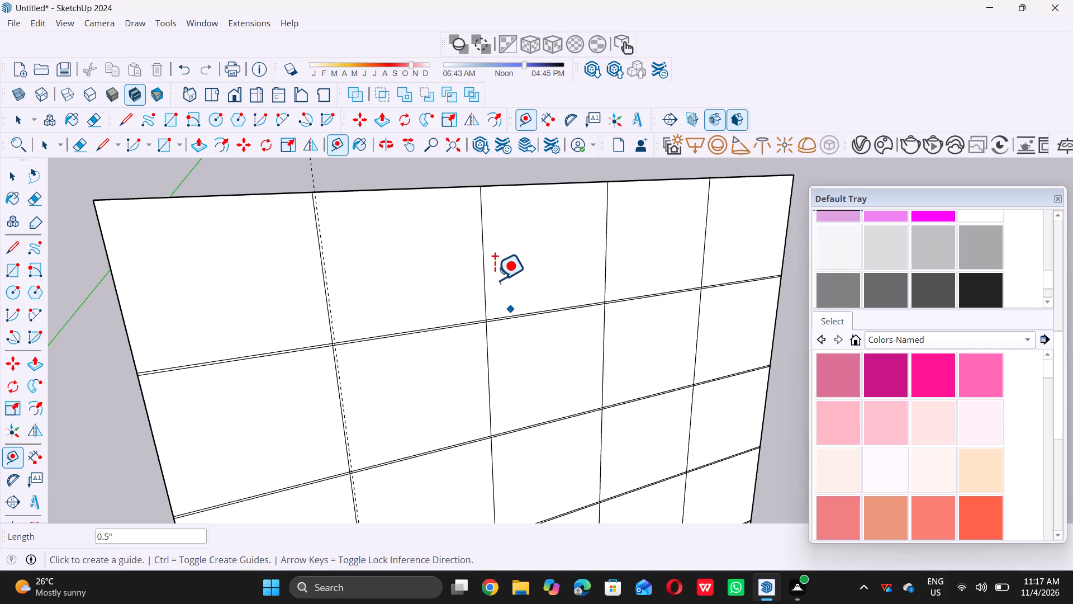
# Place a guide 0.5" to the right of the grid panel's second interior vertical line.
pyautogui.scroll(4, 490, 267)
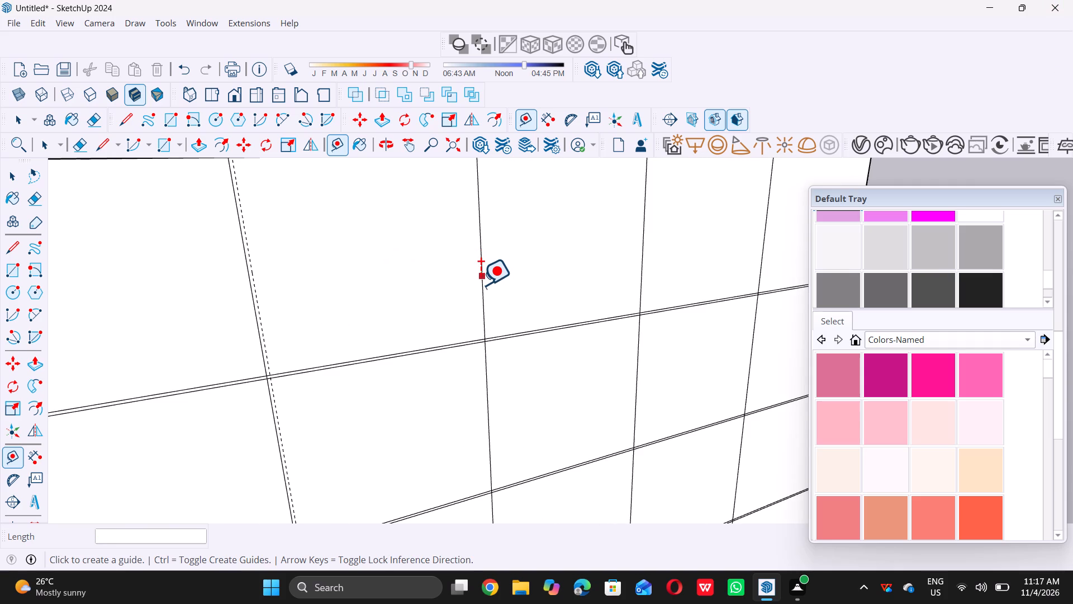
pyautogui.click(481, 285)
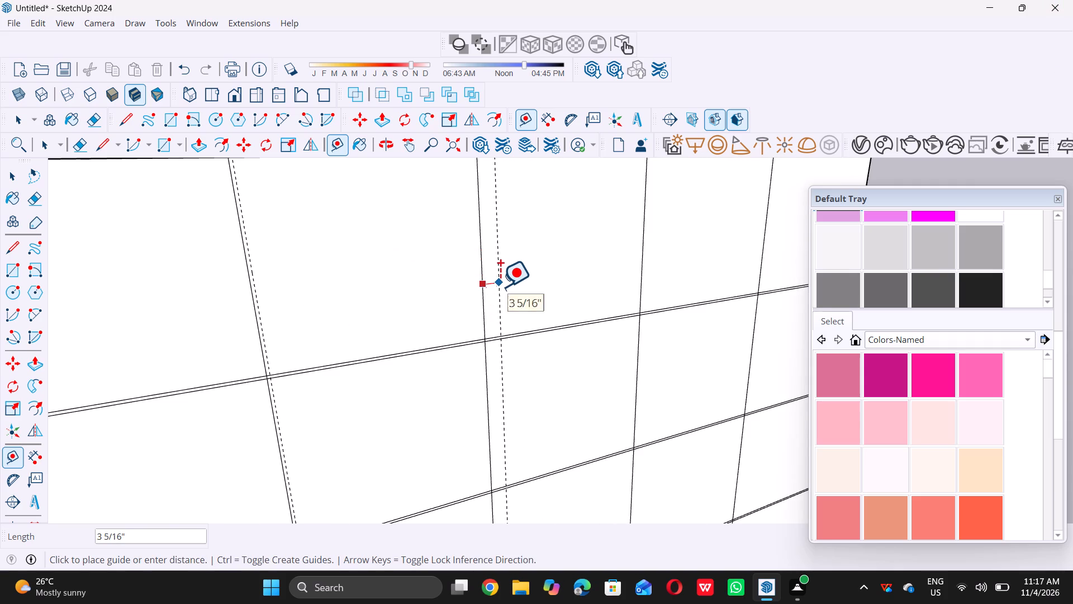
pyautogui.write('0.5')
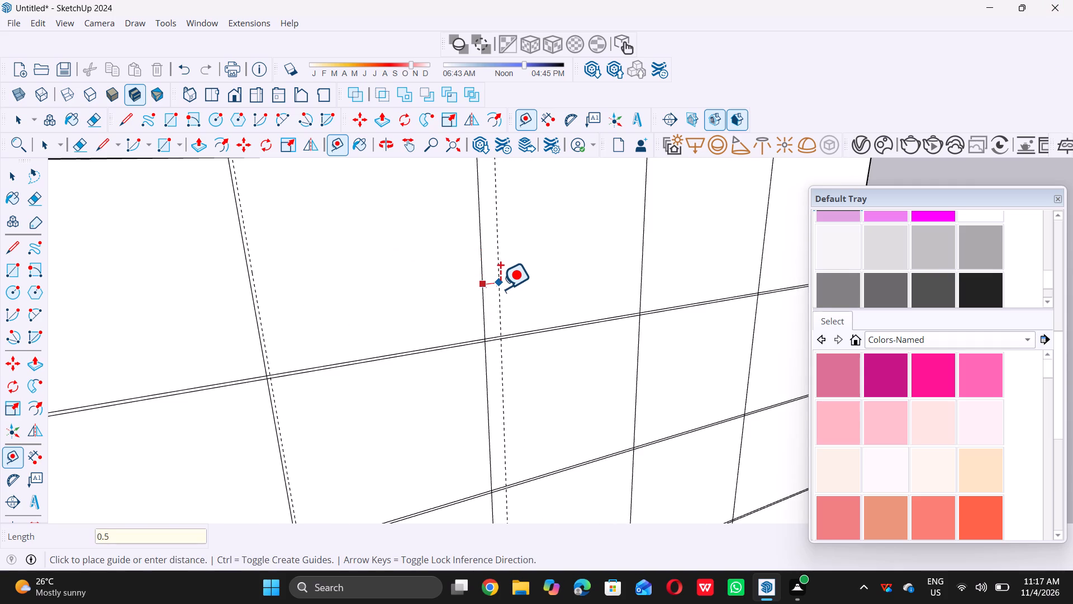
pyautogui.hotkey('shift', '"')
pyautogui.press('Return')
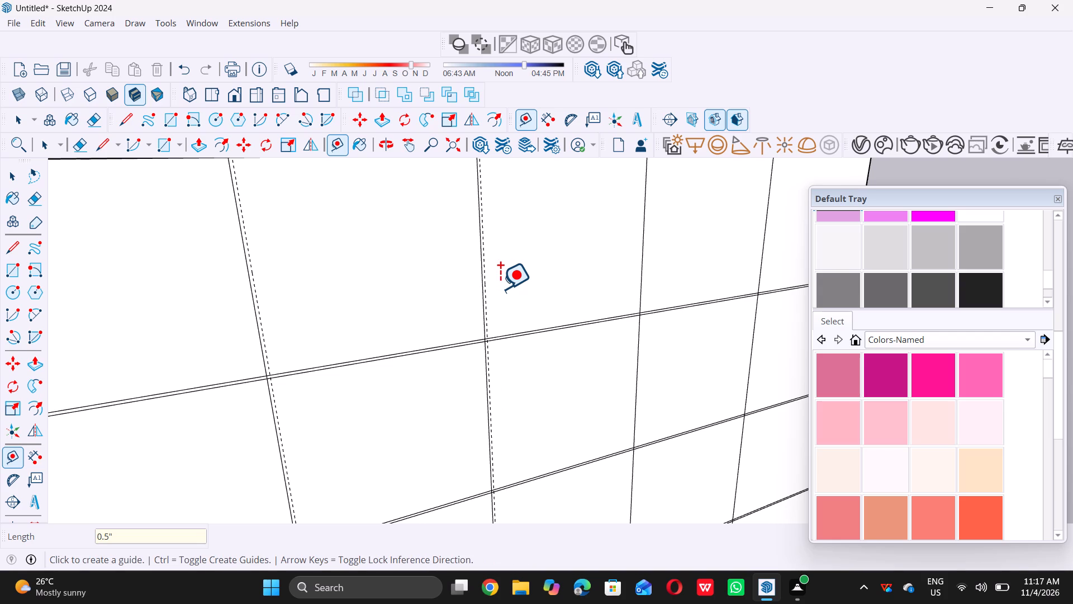
# Offset a guide 0.5" from the grid panel's third interior vertical line.
pyautogui.click(640, 272)
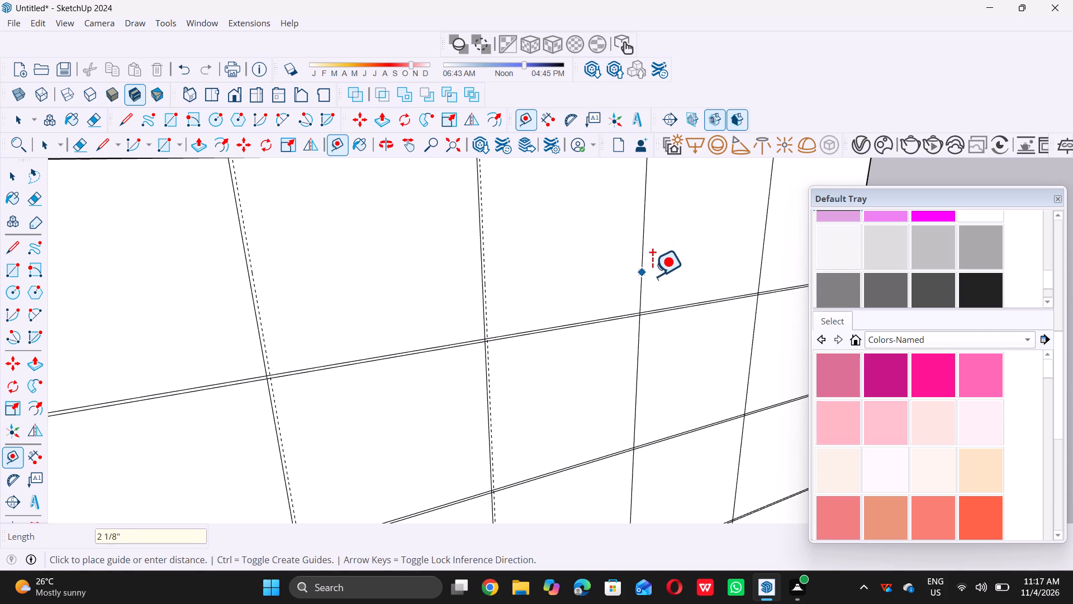
pyautogui.press('0')
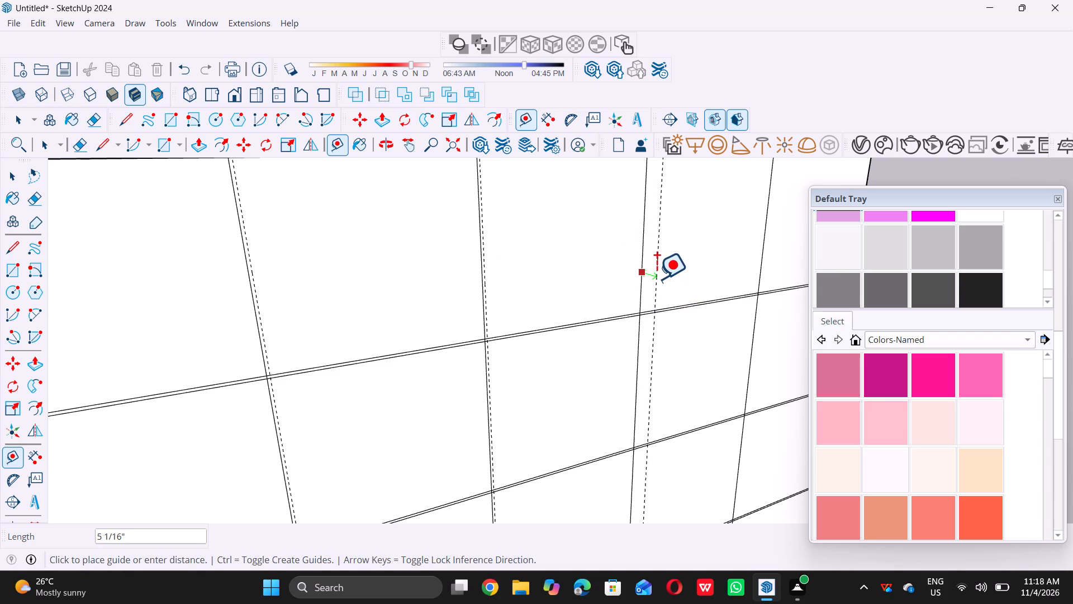
pyautogui.write('.5')
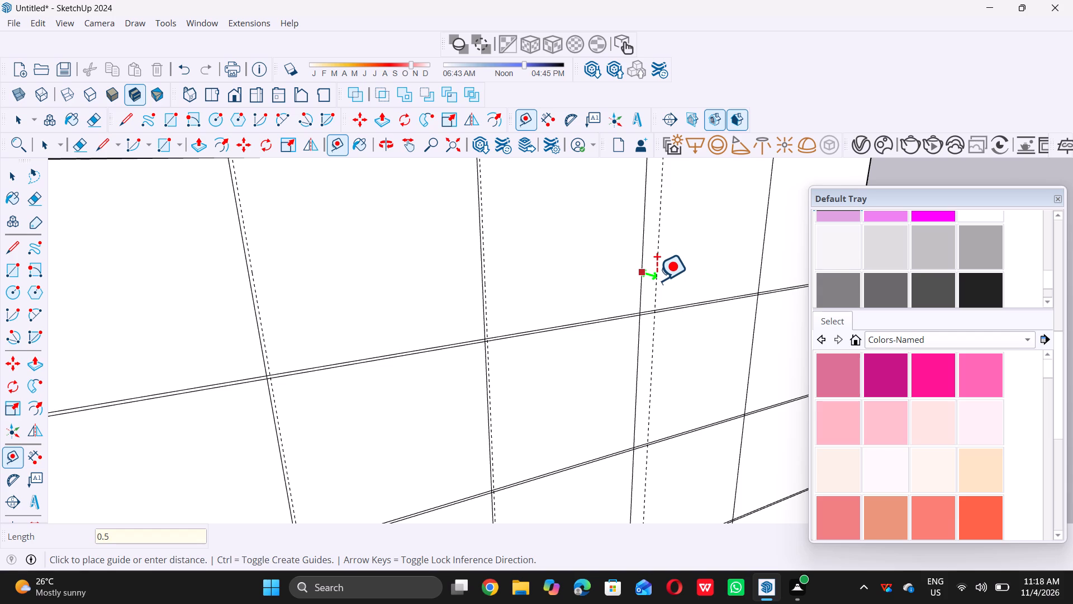
pyautogui.hotkey('shift', '"')
pyautogui.press('Return')
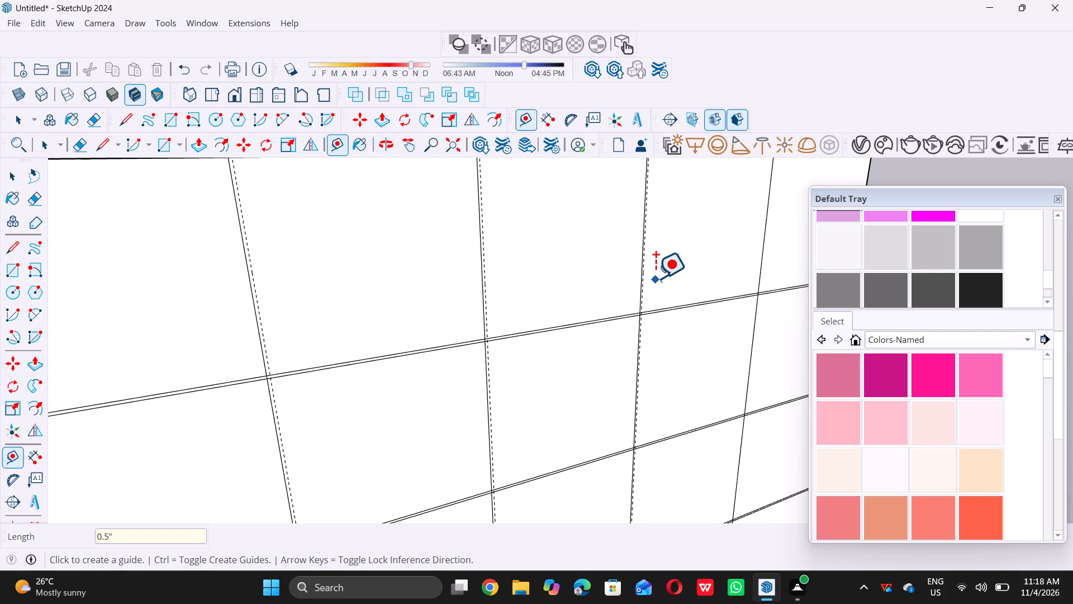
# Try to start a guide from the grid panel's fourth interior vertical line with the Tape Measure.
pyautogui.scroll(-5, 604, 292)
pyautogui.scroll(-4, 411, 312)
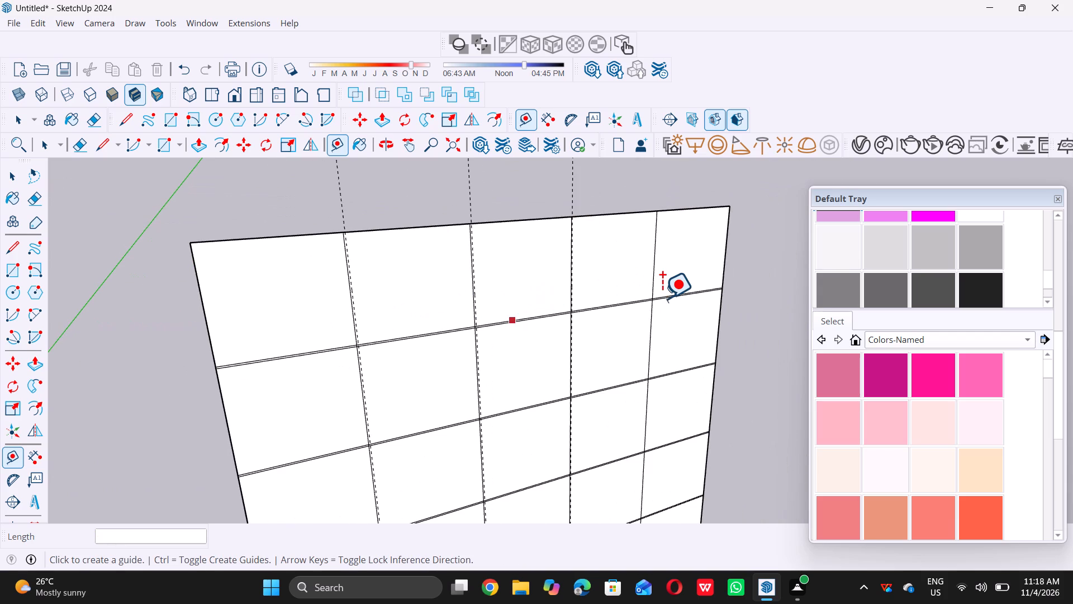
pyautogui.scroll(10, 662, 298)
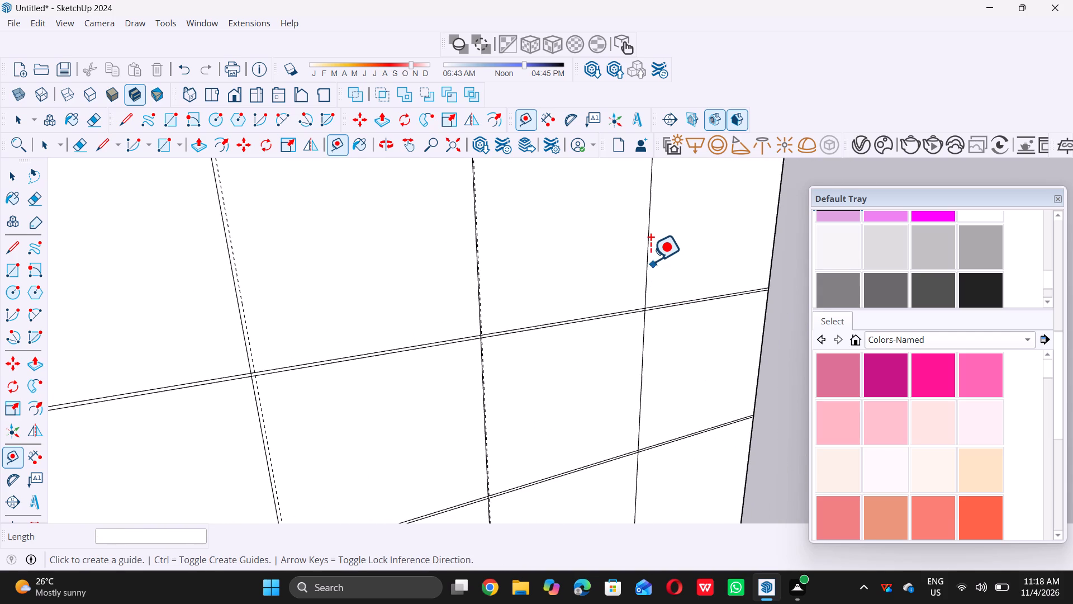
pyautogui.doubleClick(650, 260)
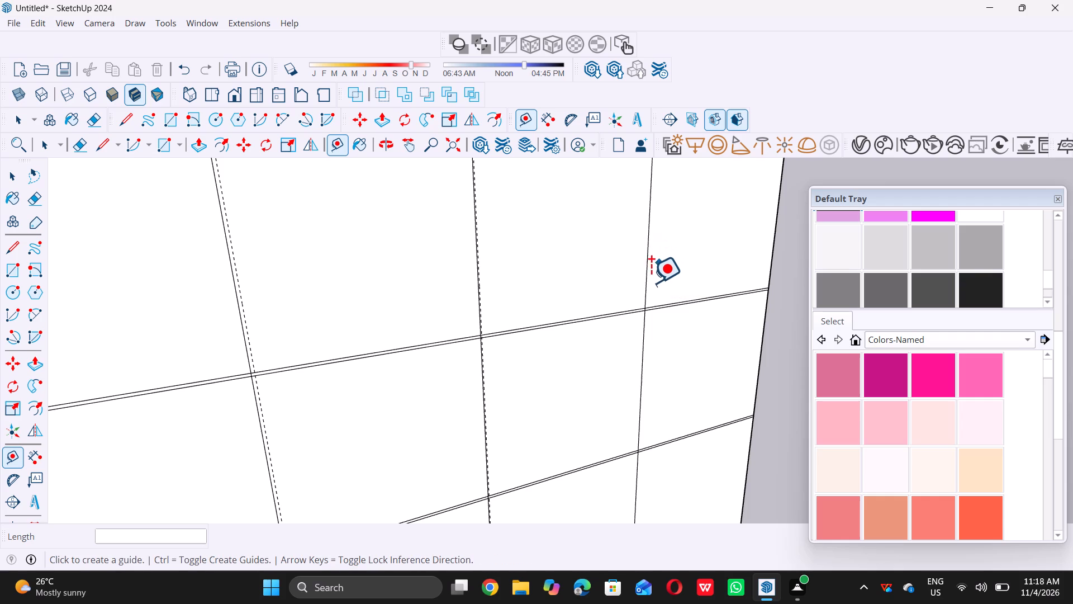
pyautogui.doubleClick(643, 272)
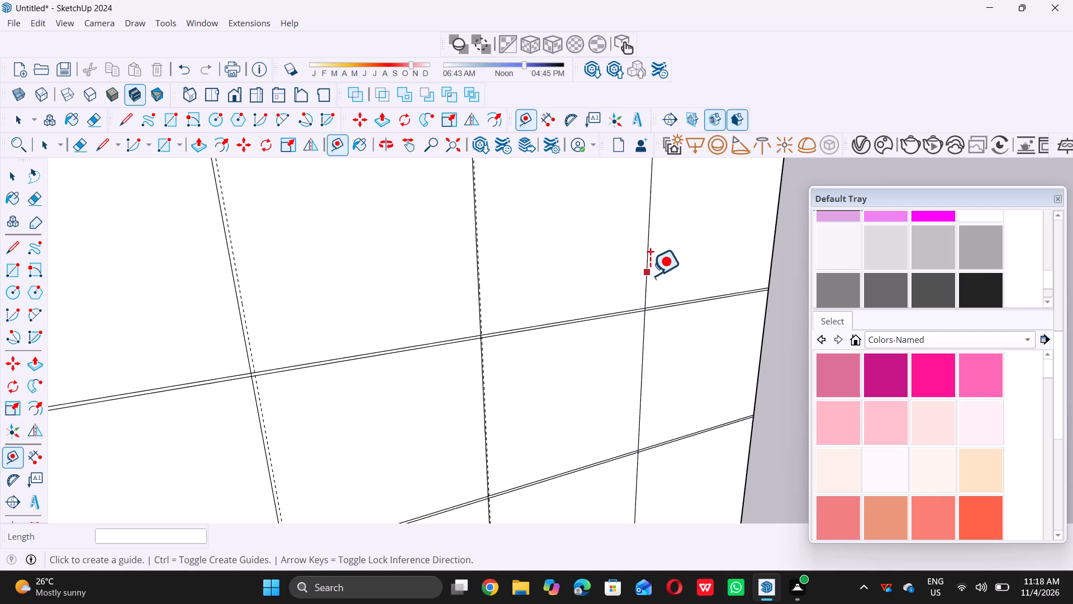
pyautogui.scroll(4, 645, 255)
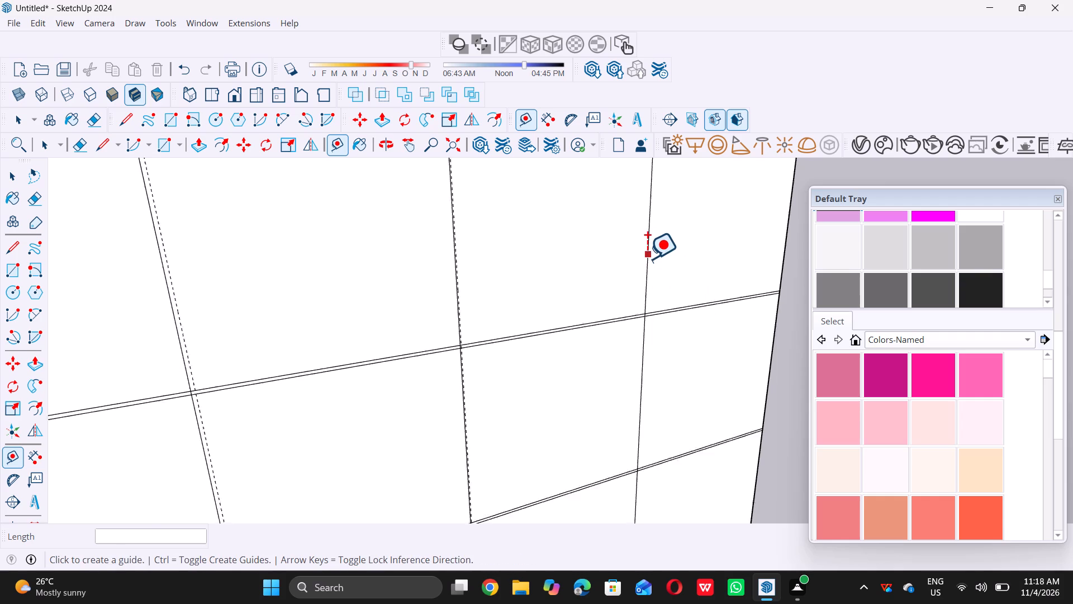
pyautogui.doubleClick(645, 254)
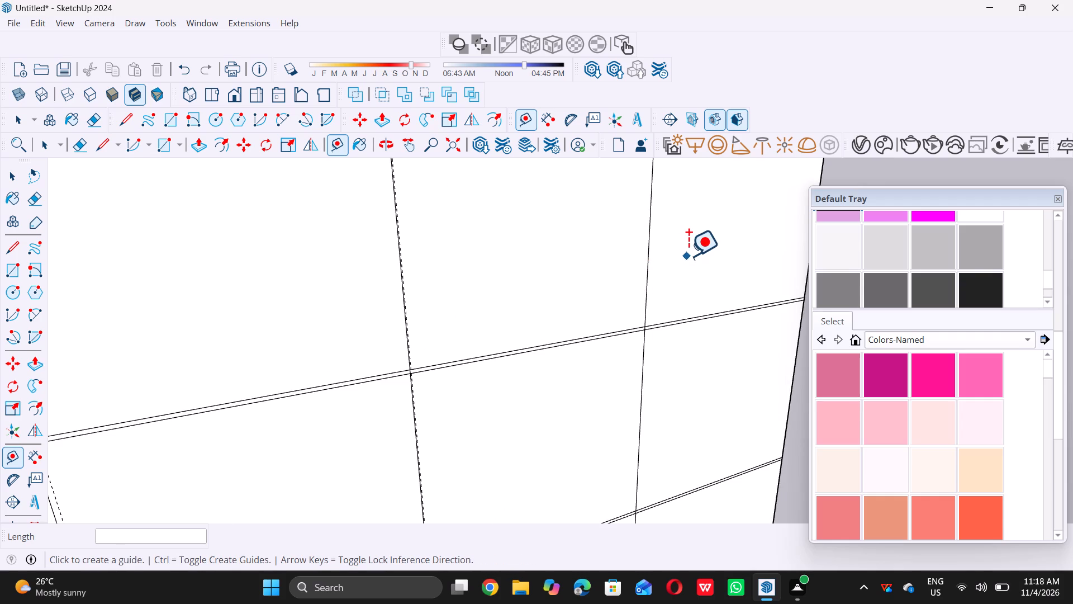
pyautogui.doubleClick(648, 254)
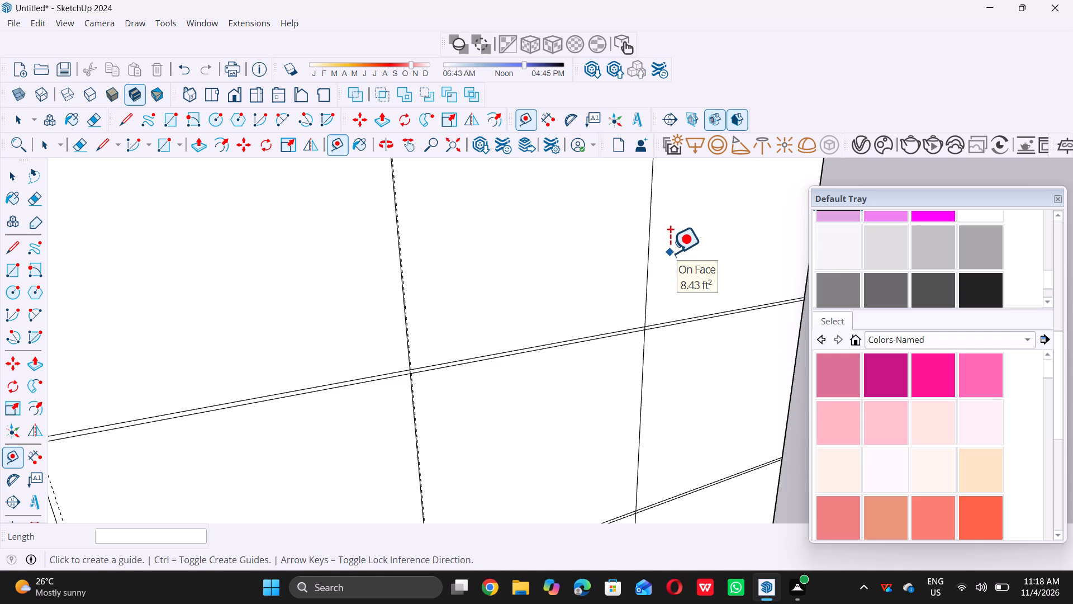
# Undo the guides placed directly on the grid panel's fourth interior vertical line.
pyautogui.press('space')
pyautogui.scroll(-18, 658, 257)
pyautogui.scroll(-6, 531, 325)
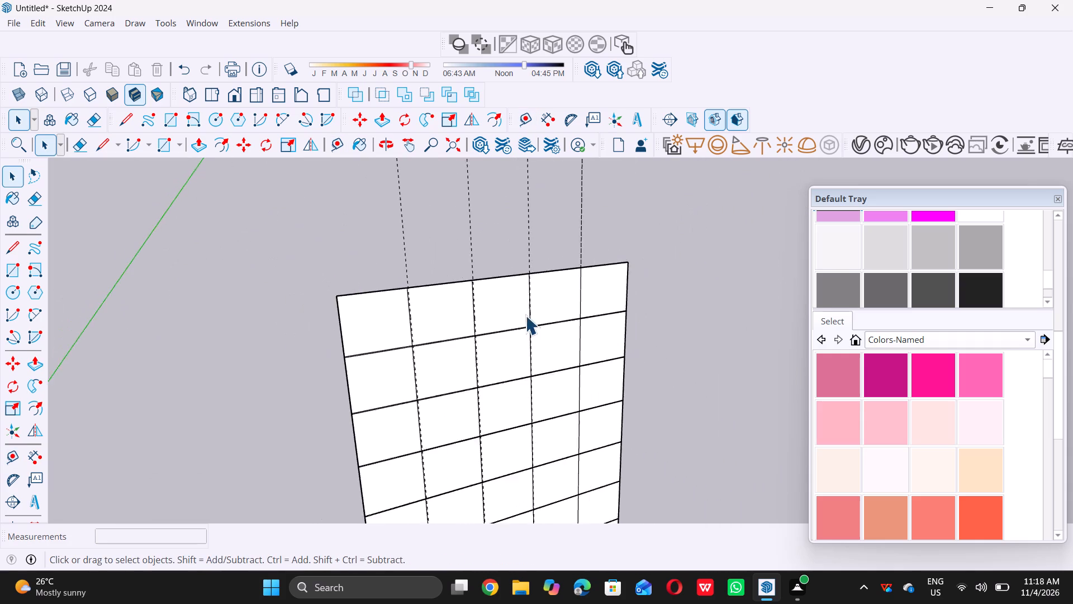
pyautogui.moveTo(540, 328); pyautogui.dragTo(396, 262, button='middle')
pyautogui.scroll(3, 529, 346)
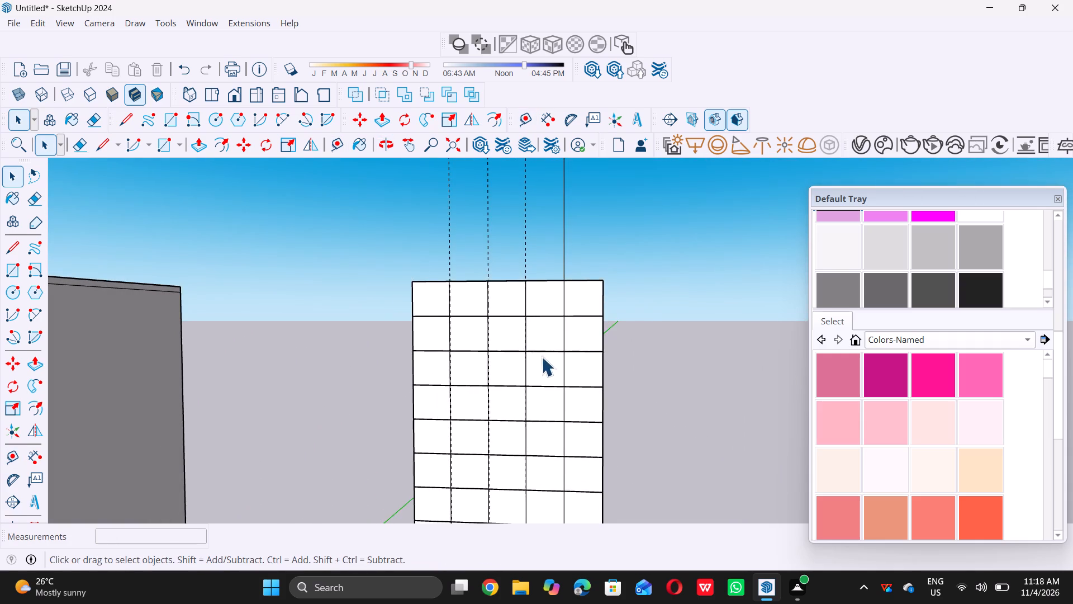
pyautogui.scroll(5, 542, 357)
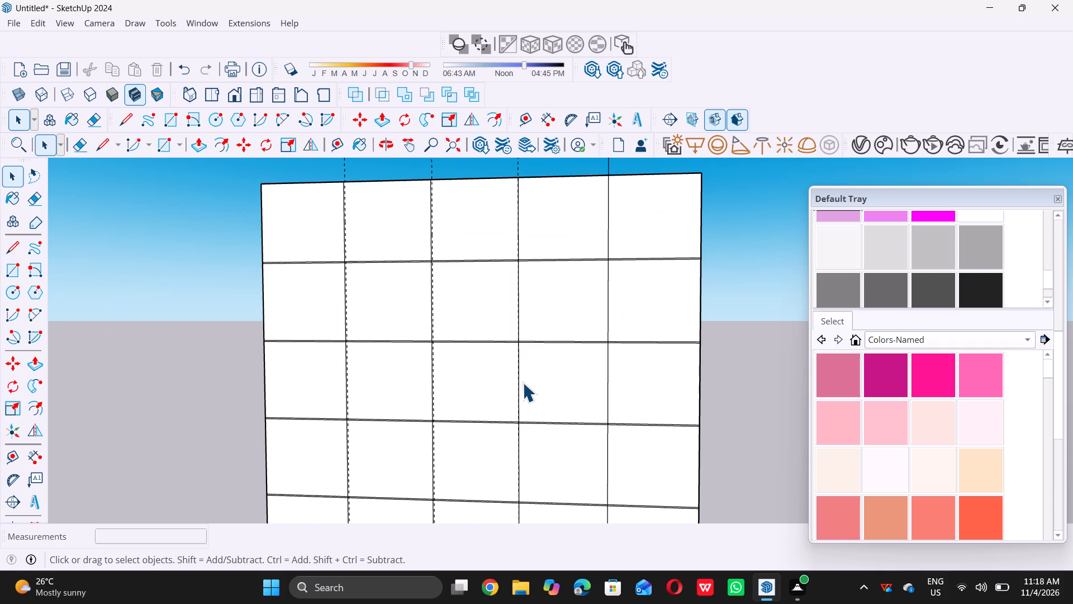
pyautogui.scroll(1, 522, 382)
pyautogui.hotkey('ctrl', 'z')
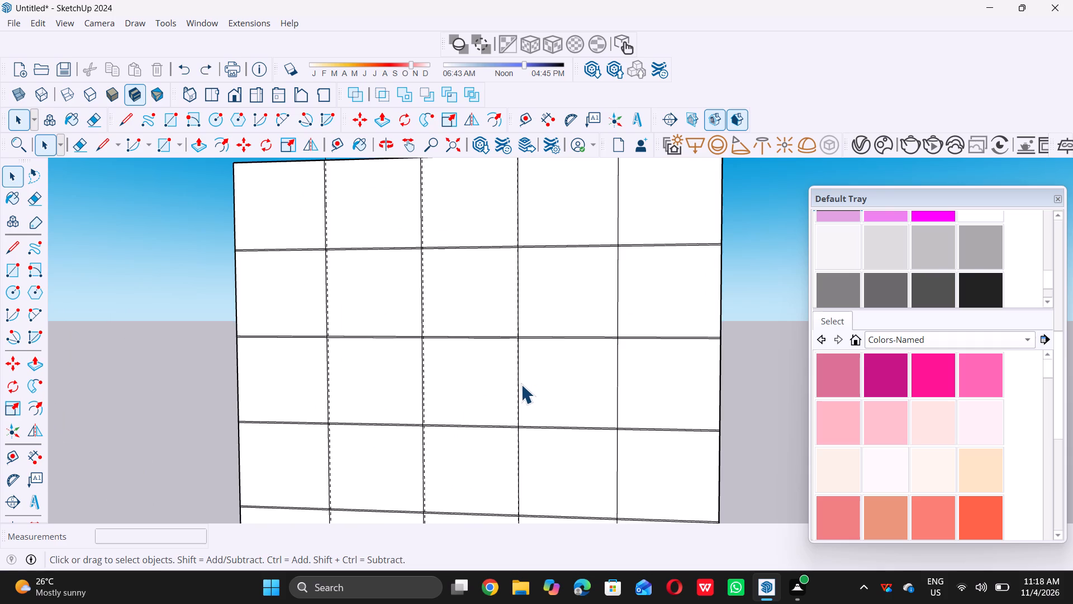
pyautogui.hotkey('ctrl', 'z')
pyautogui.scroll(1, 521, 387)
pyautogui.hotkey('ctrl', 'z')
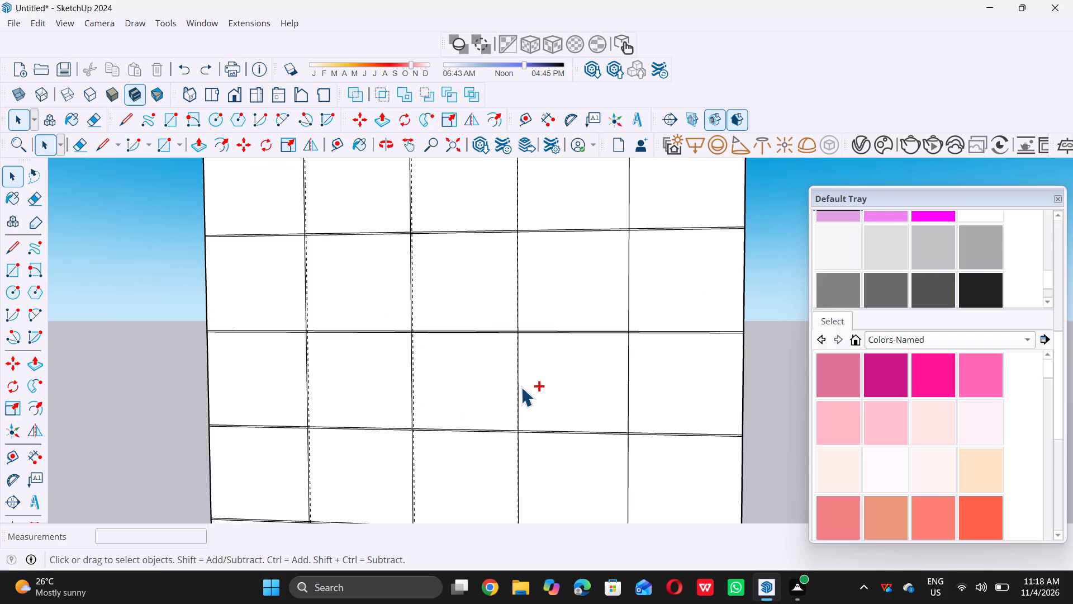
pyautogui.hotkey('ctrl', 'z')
# Examine how the guide sits against the grid panel's third interior vertical line.
pyautogui.scroll(11, 526, 367)
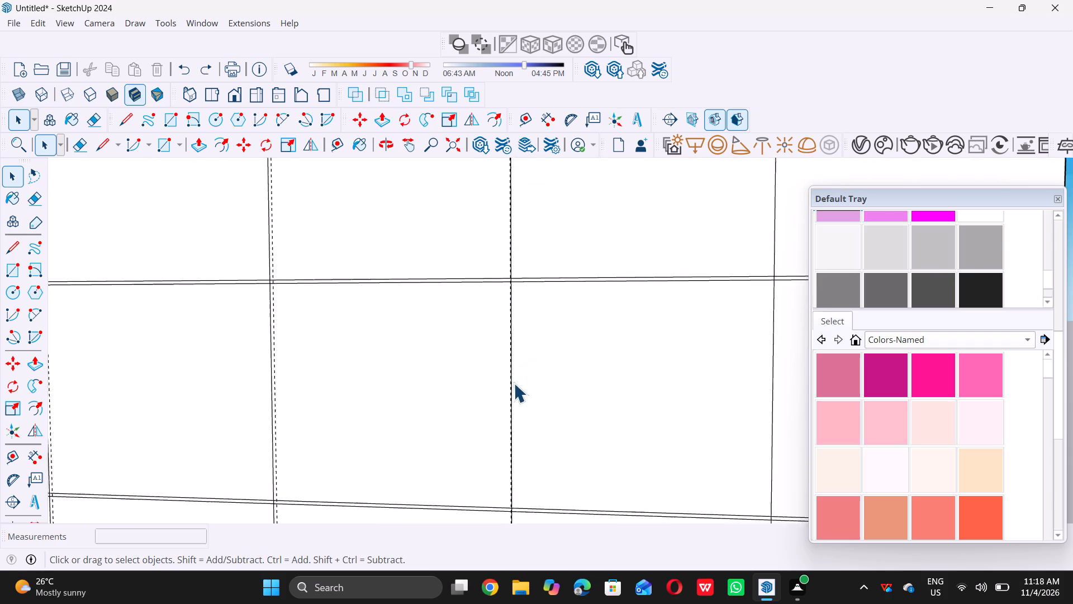
pyautogui.scroll(17, 514, 383)
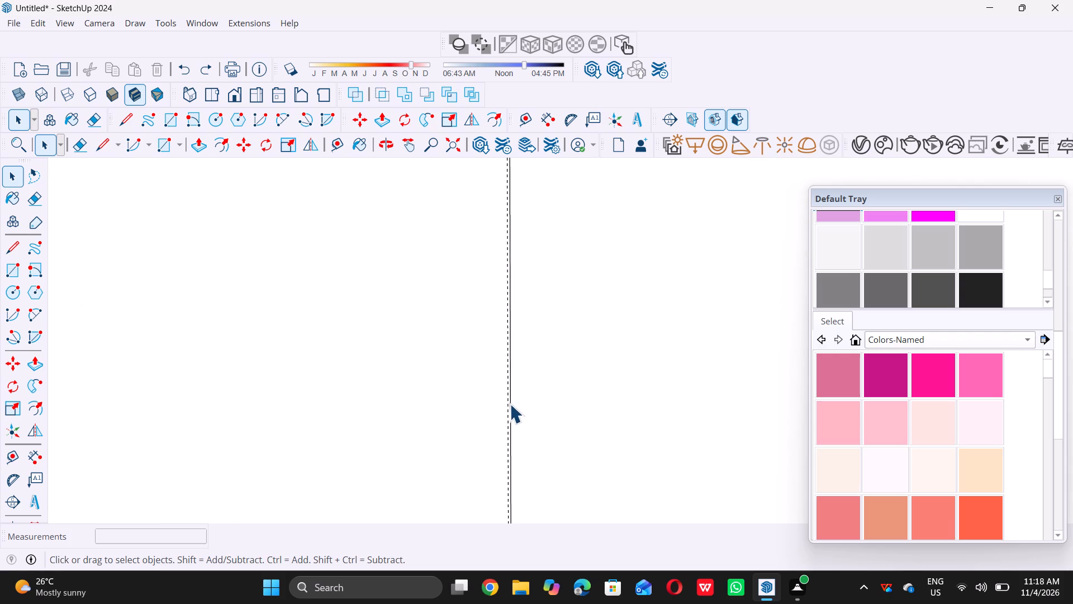
pyautogui.scroll(11, 510, 404)
pyautogui.scroll(-15, 515, 408)
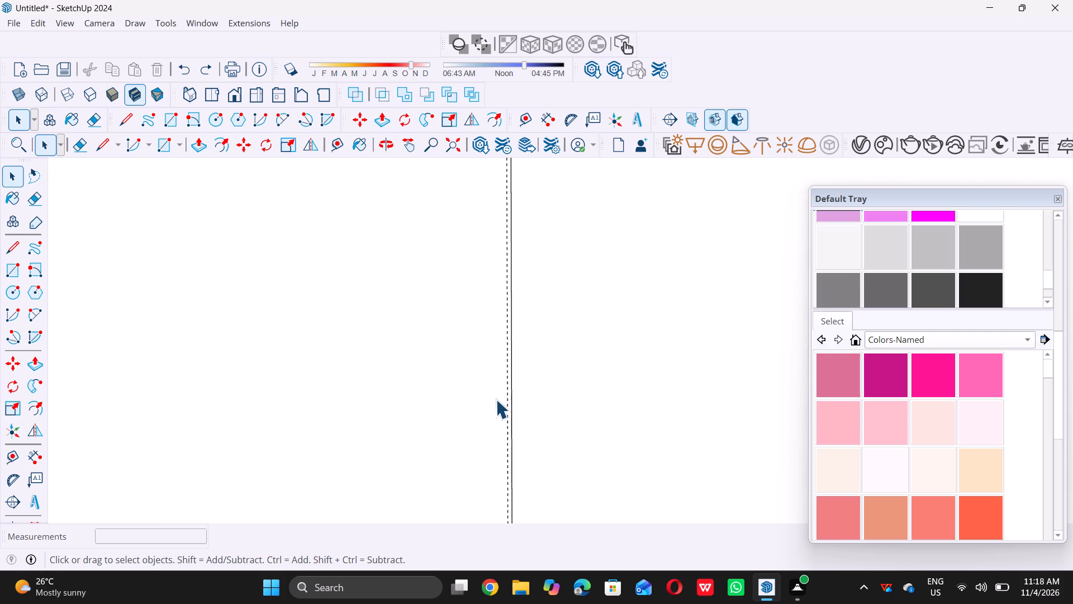
pyautogui.scroll(-20, 496, 399)
pyautogui.scroll(-13, 496, 399)
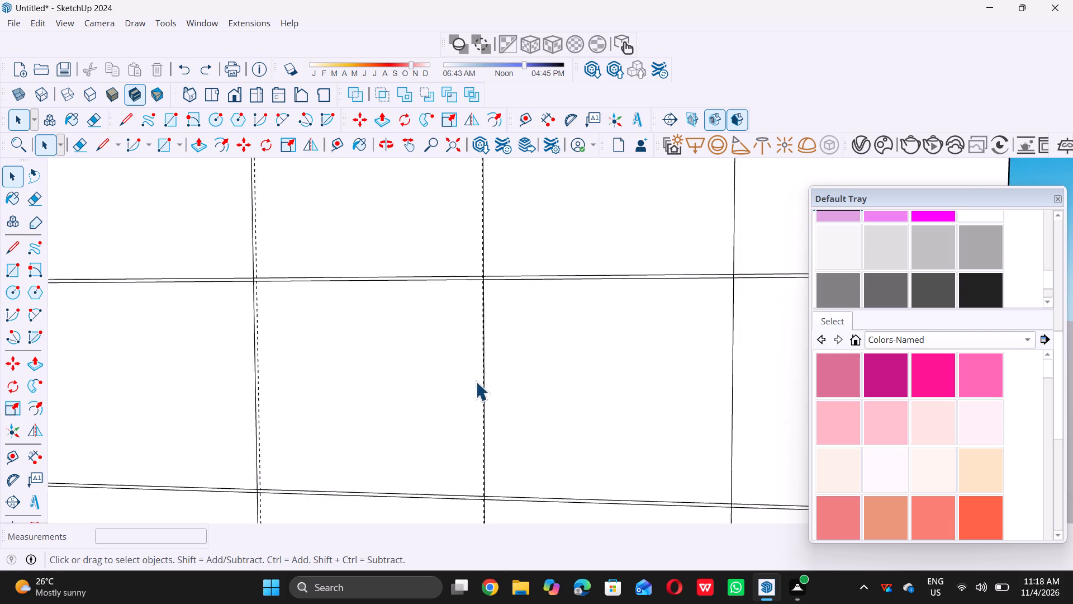
pyautogui.scroll(-8, 476, 381)
# Place a guide 0.5" to the right of the grid panel's fourth interior vertical line.
pyautogui.scroll(7, 603, 406)
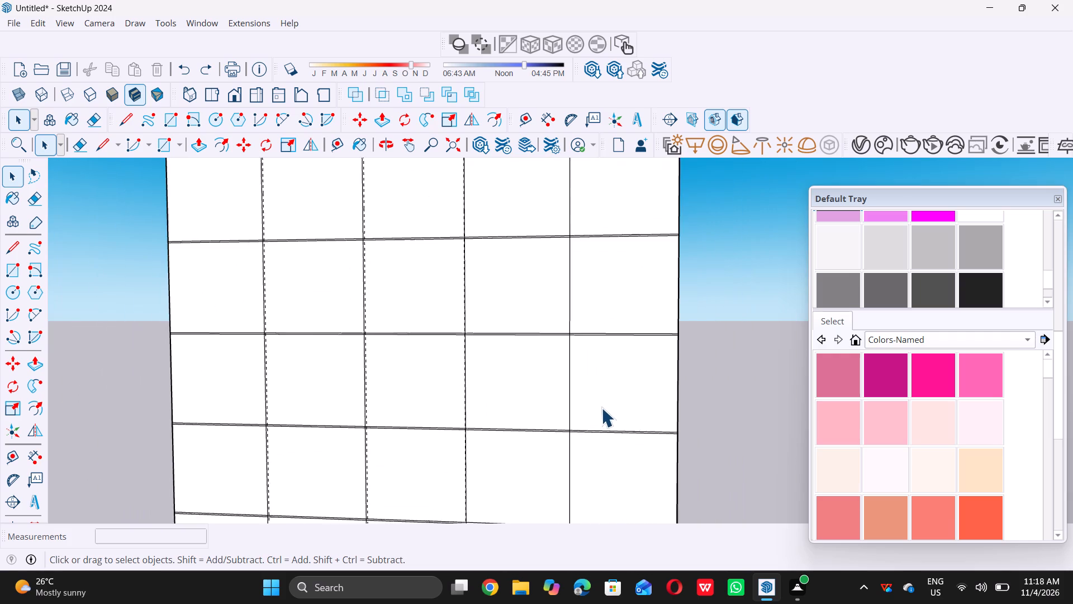
pyautogui.scroll(4, 601, 408)
pyautogui.press('t')
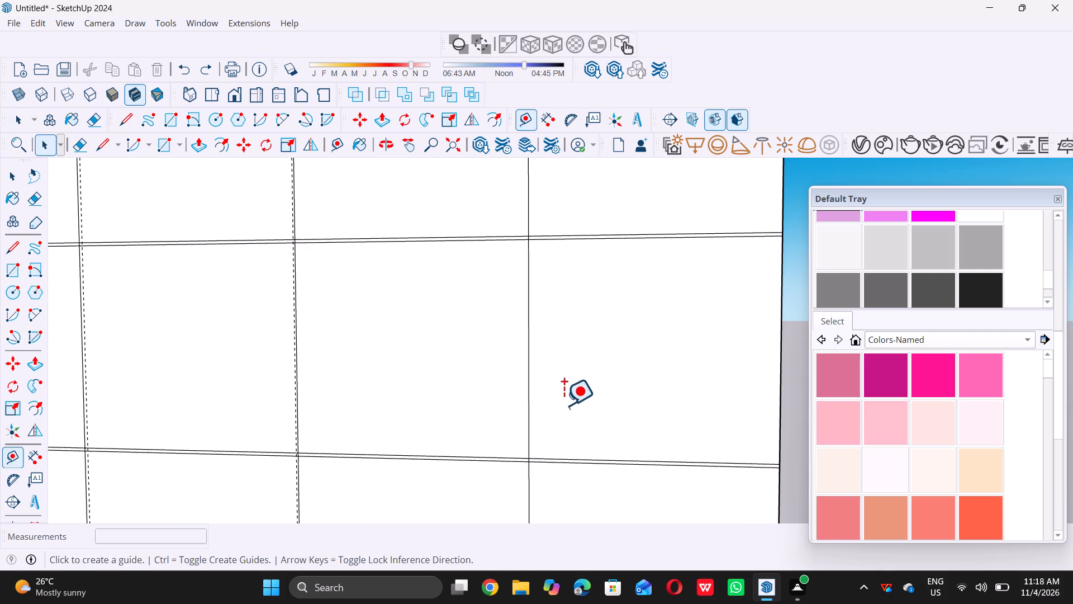
pyautogui.tripleClick(526, 361)
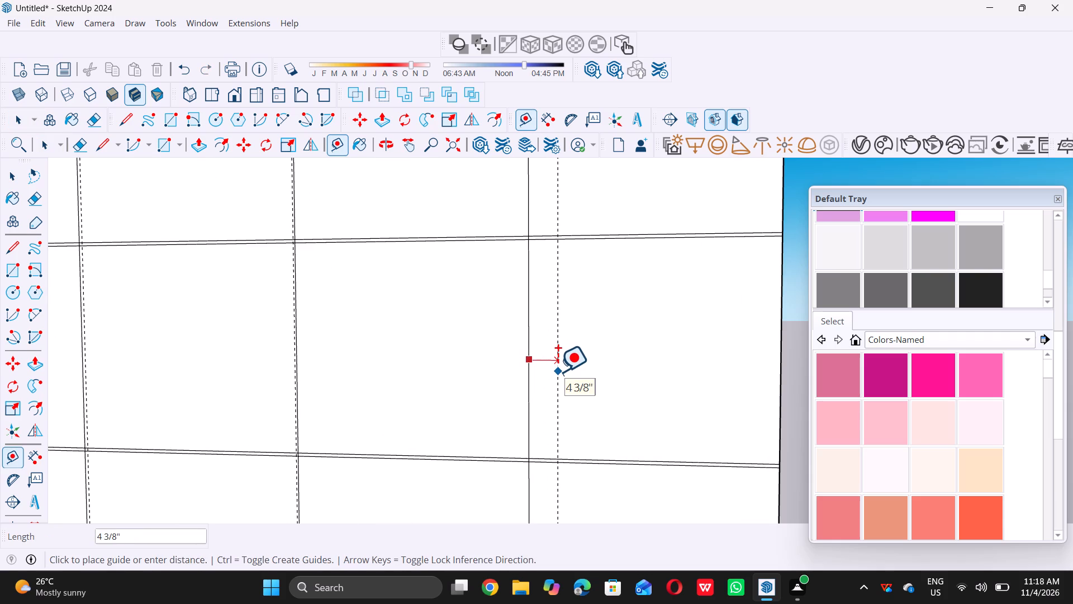
pyautogui.write('0.5')
pyautogui.hotkey('shift', '"')
pyautogui.press('Return')
pyautogui.press('space')
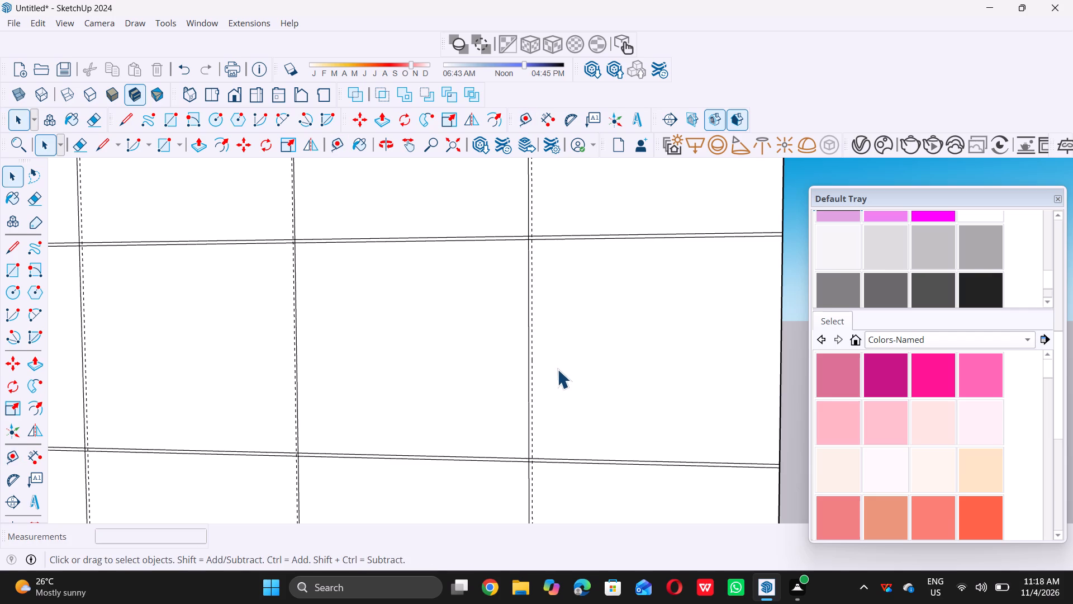
# Draw a rectangle about 3' 1" by 69' 3" from the first guide at the grid panel's top edge to the second guide at its bottom edge.
pyautogui.scroll(-20, 557, 369)
pyautogui.scroll(-4, 557, 369)
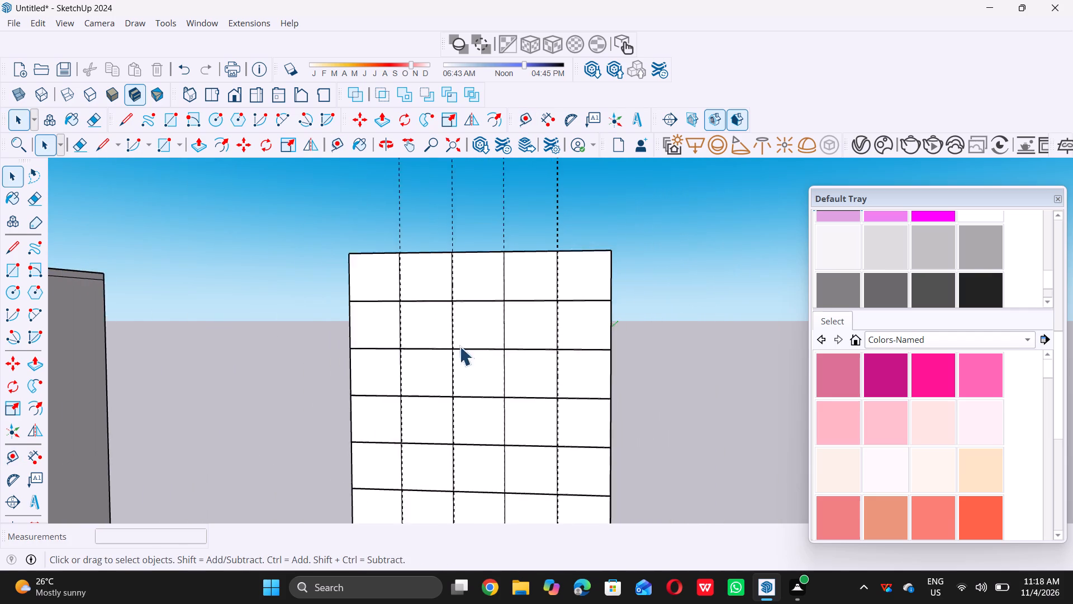
pyautogui.scroll(6, 414, 312)
pyautogui.scroll(9, 428, 261)
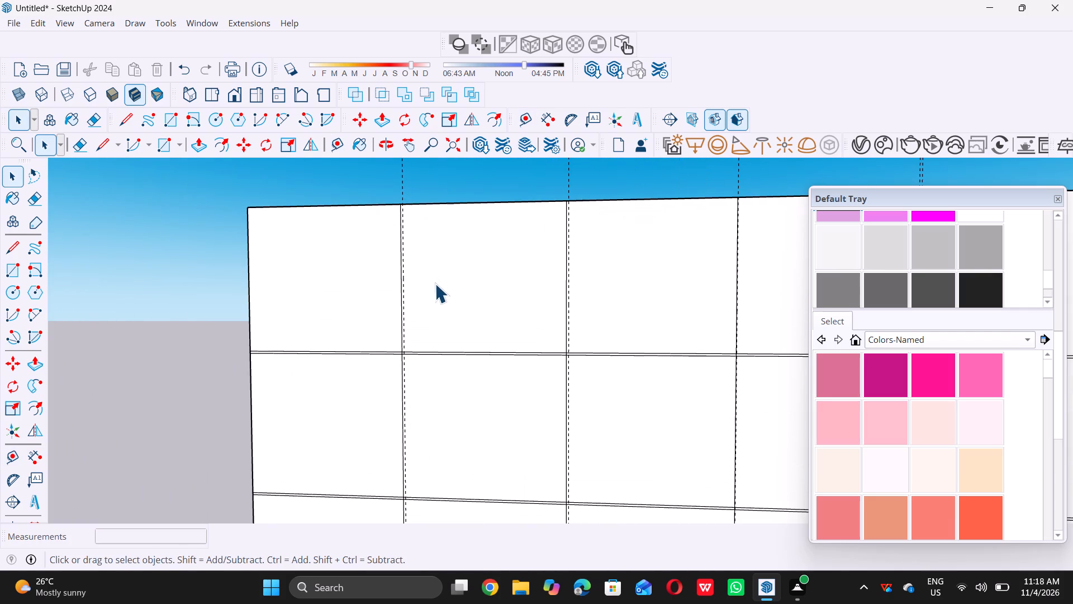
pyautogui.press('r')
pyautogui.scroll(8, 405, 207)
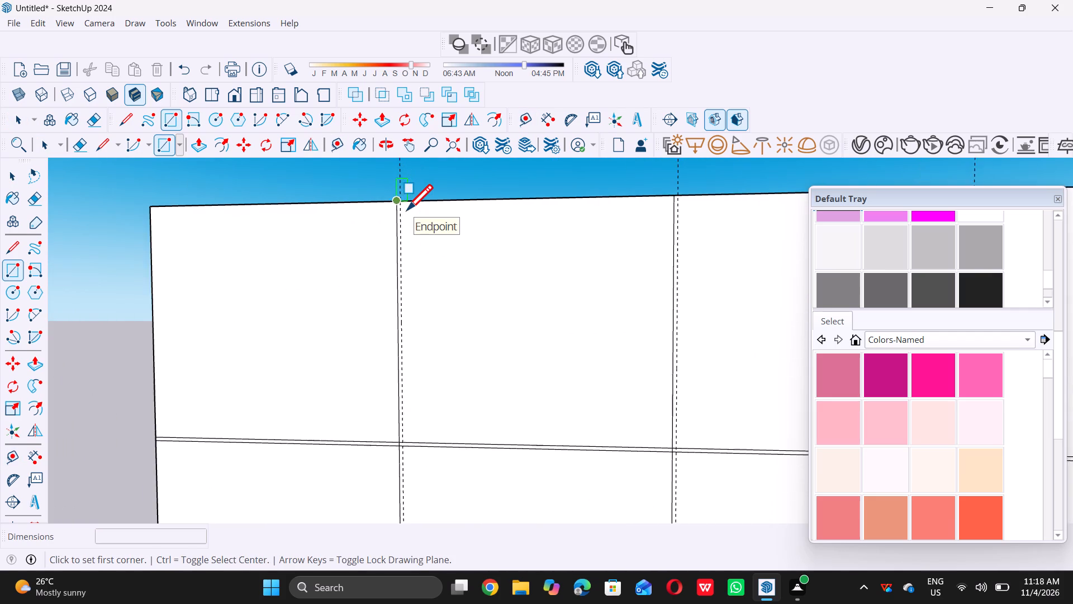
pyautogui.scroll(7, 407, 210)
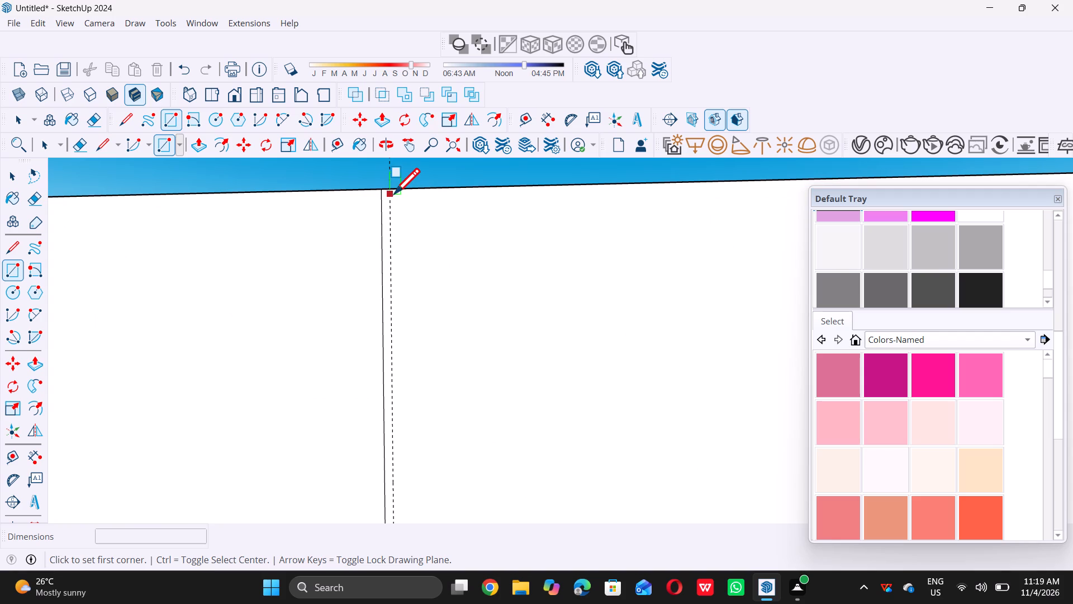
pyautogui.click(393, 190)
pyautogui.scroll(-6, 392, 190)
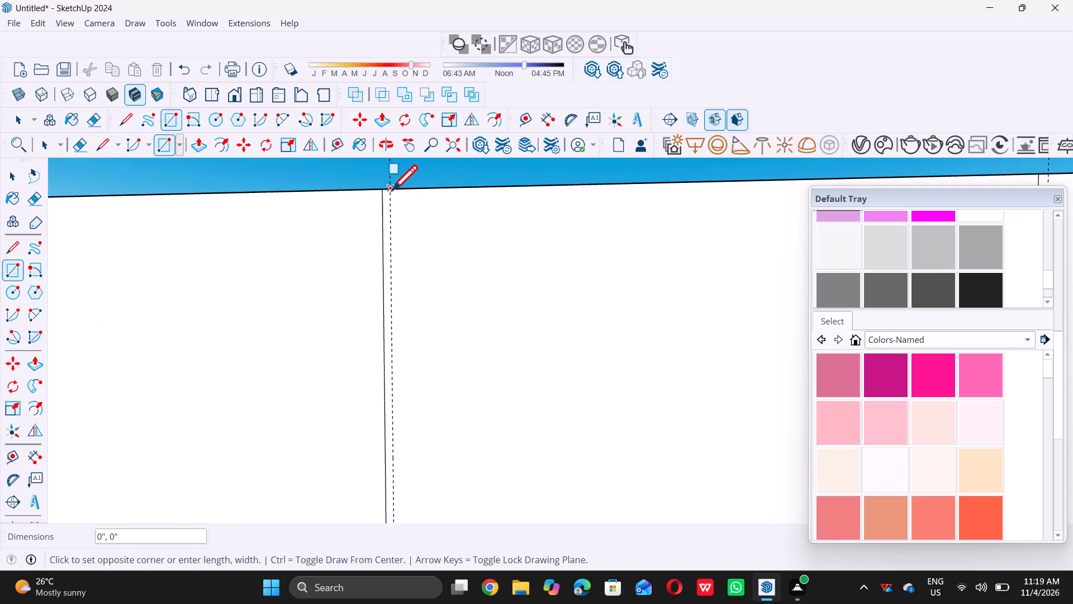
pyautogui.scroll(-20, 392, 190)
pyautogui.scroll(-12, 392, 190)
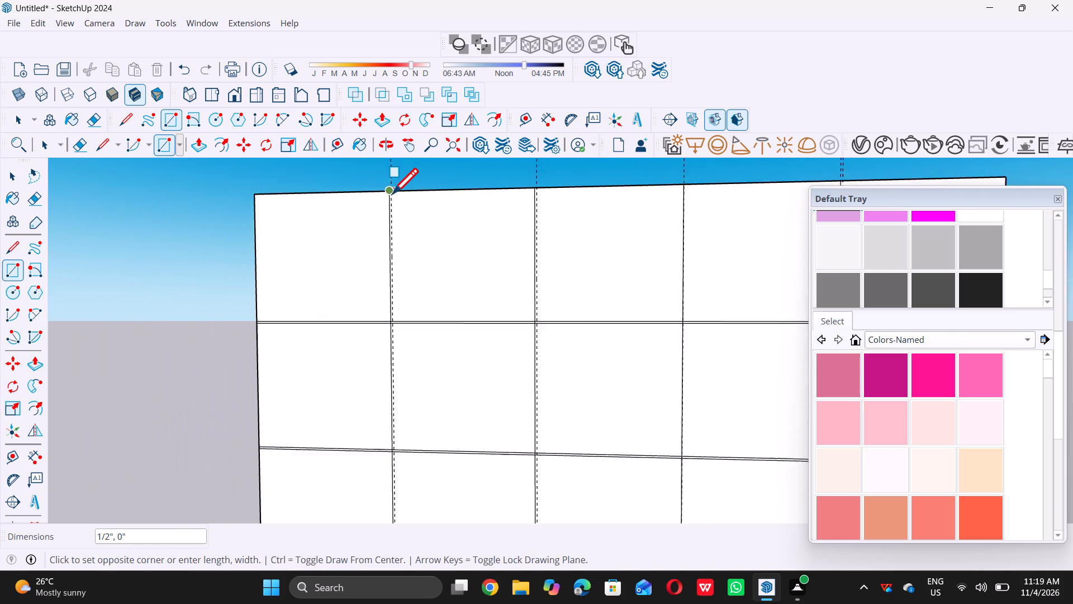
pyautogui.scroll(-19, 392, 194)
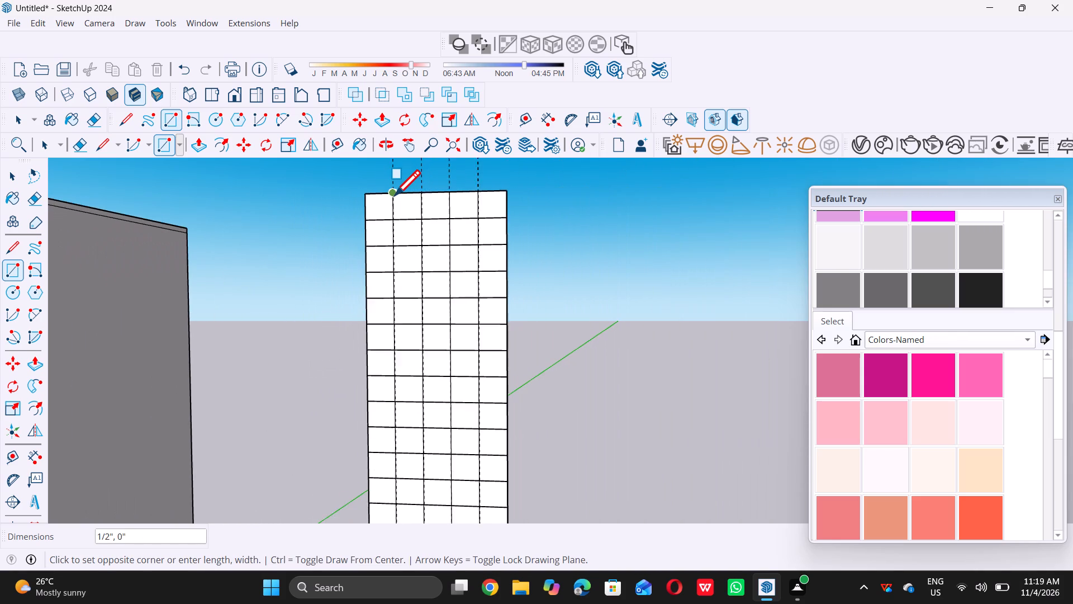
pyautogui.scroll(-11, 395, 195)
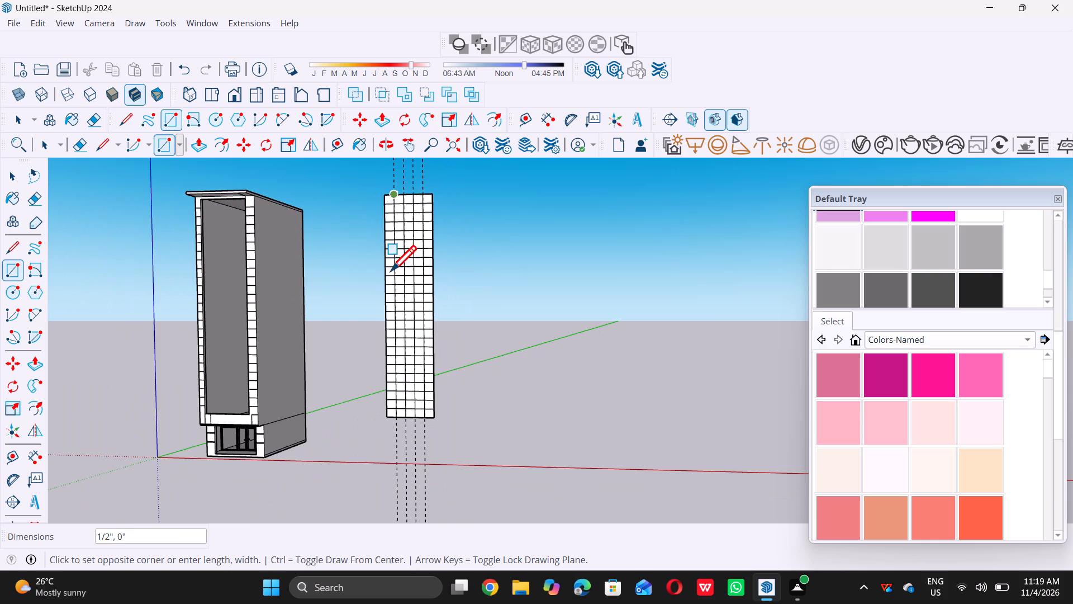
pyautogui.scroll(7, 407, 392)
pyautogui.scroll(3, 402, 442)
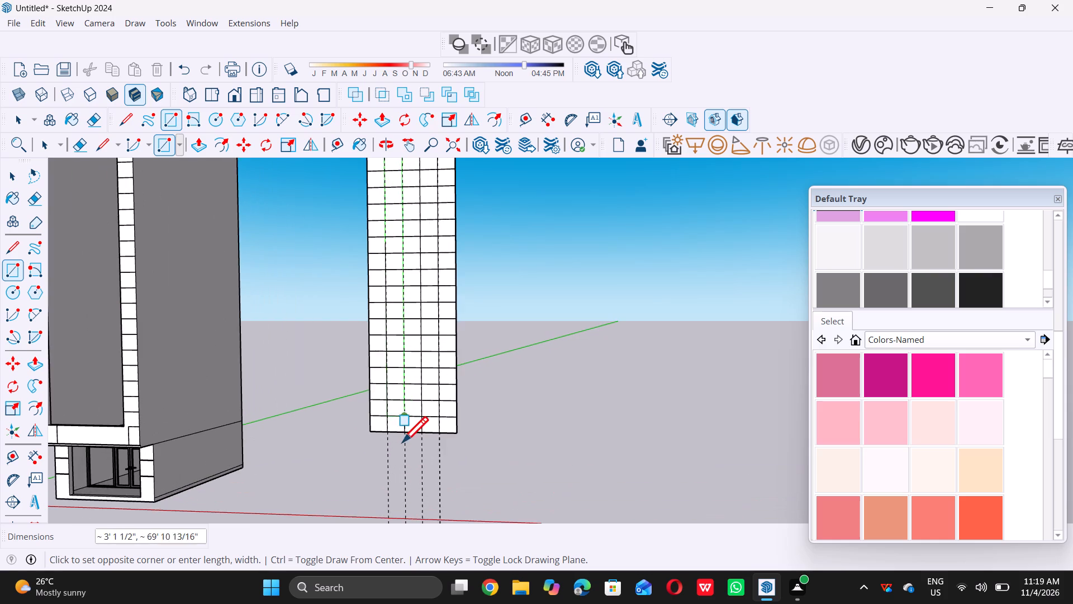
pyautogui.scroll(15, 402, 442)
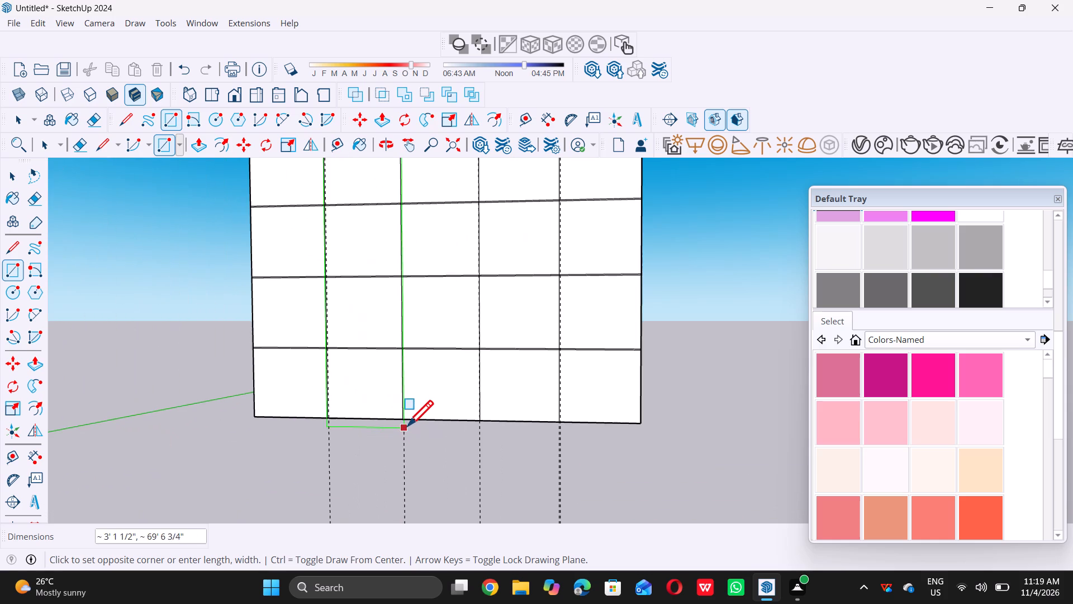
pyautogui.scroll(11, 407, 425)
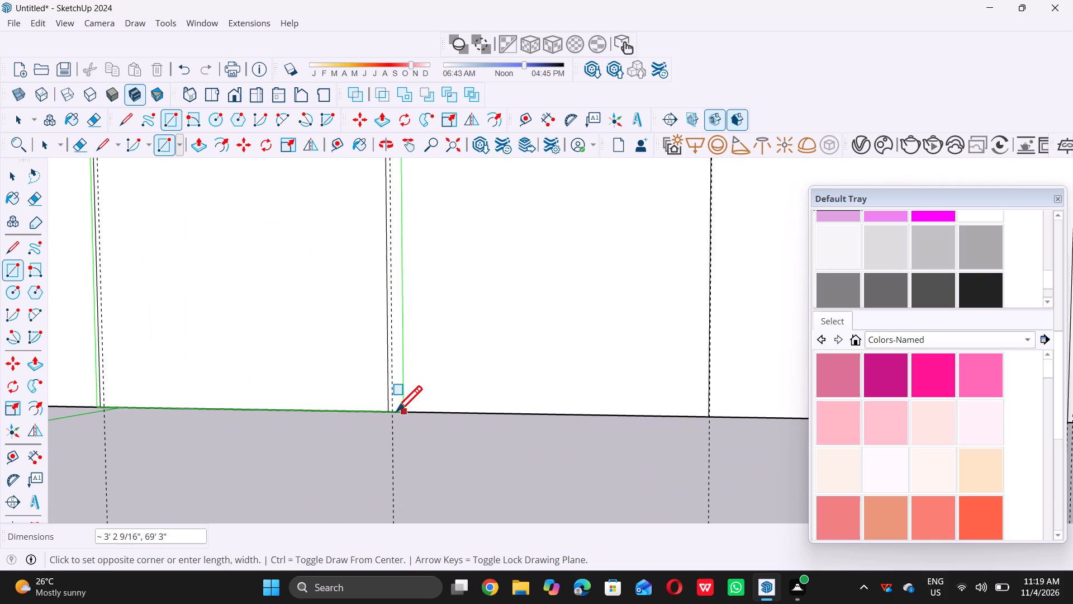
pyautogui.scroll(6, 393, 413)
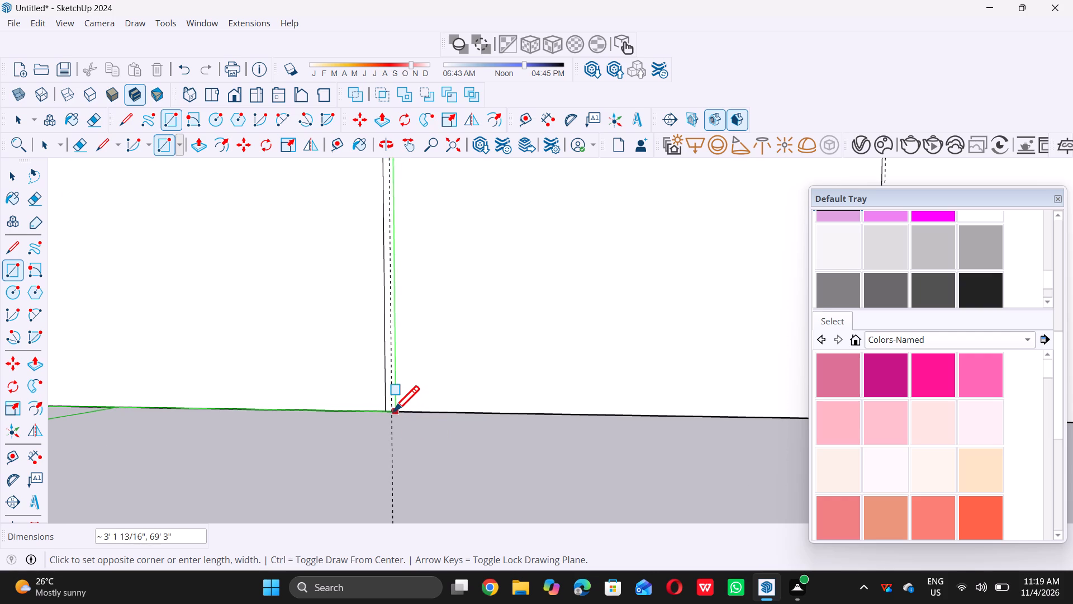
pyautogui.doubleClick(395, 412)
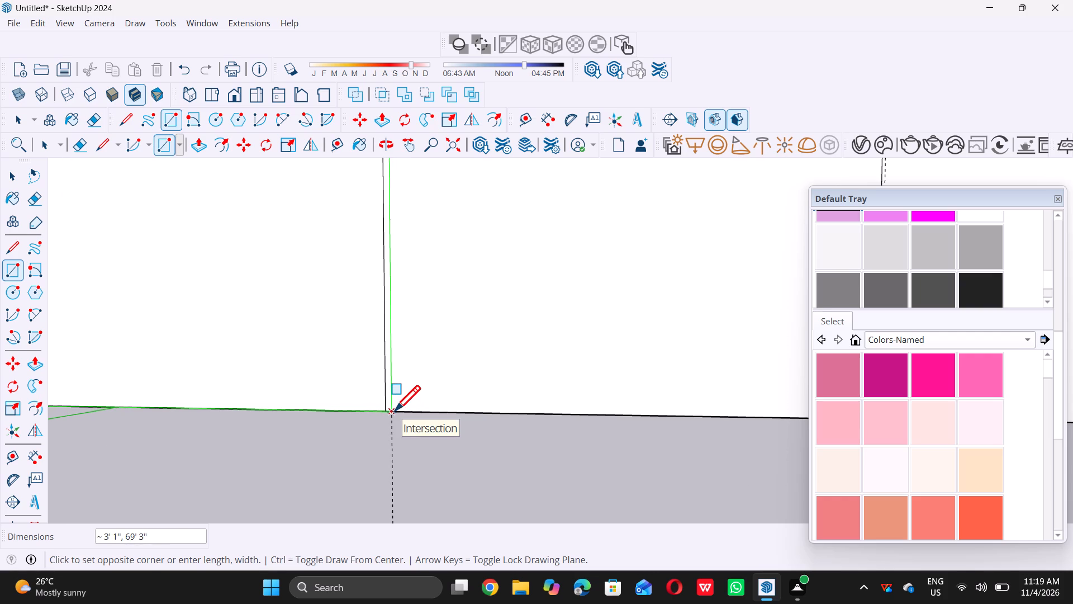
# Examine the edges along the grid panel's first and second interior vertical lines, from the bottom edge up to the top edge.
pyautogui.scroll(-18, 385, 440)
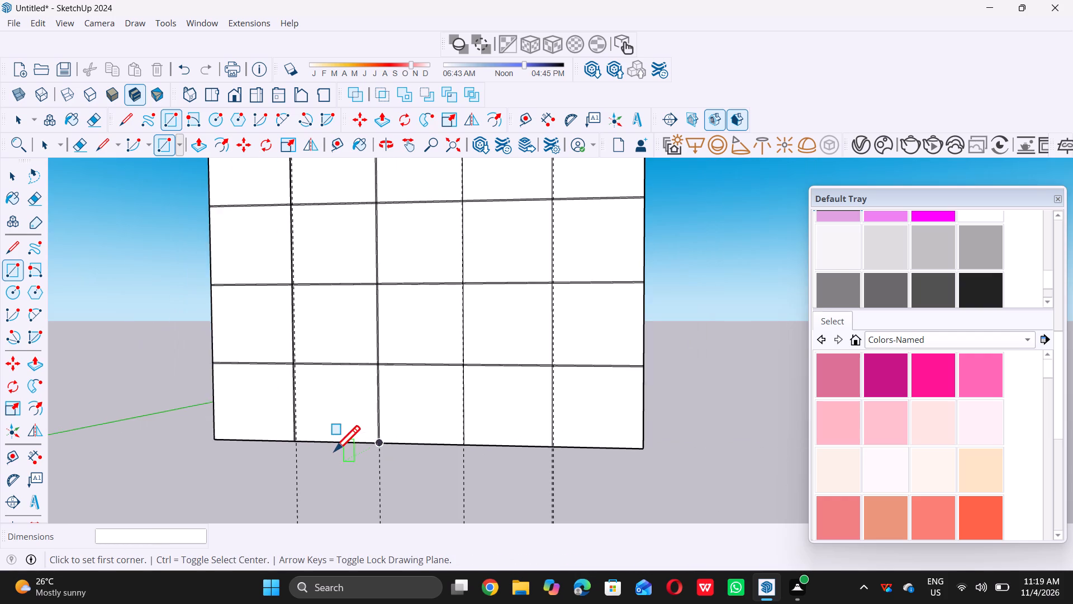
pyautogui.scroll(13, 314, 442)
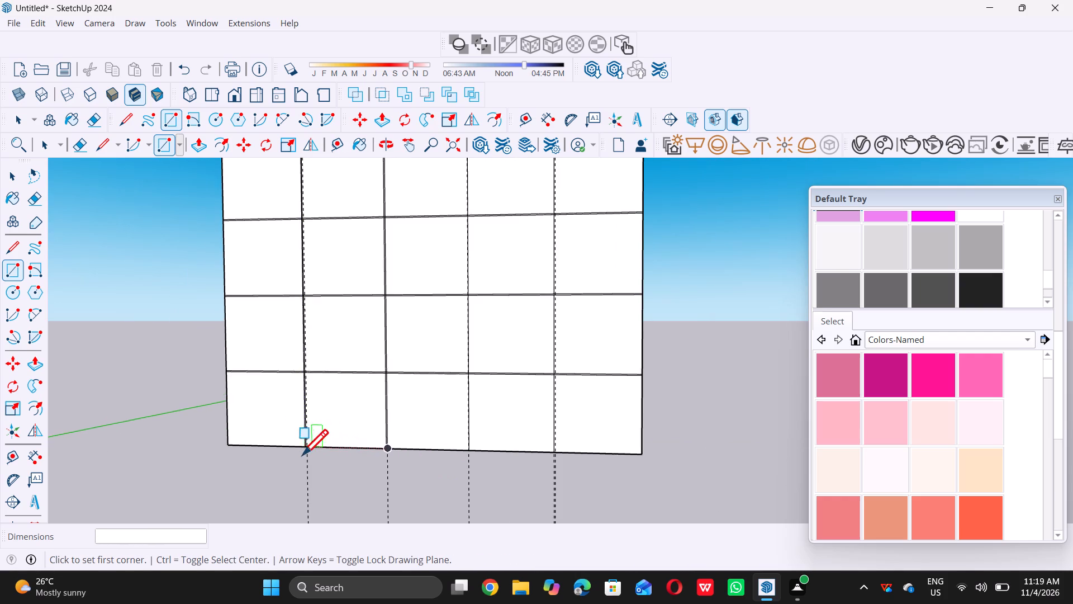
pyautogui.scroll(8, 321, 449)
pyautogui.scroll(-6, 321, 448)
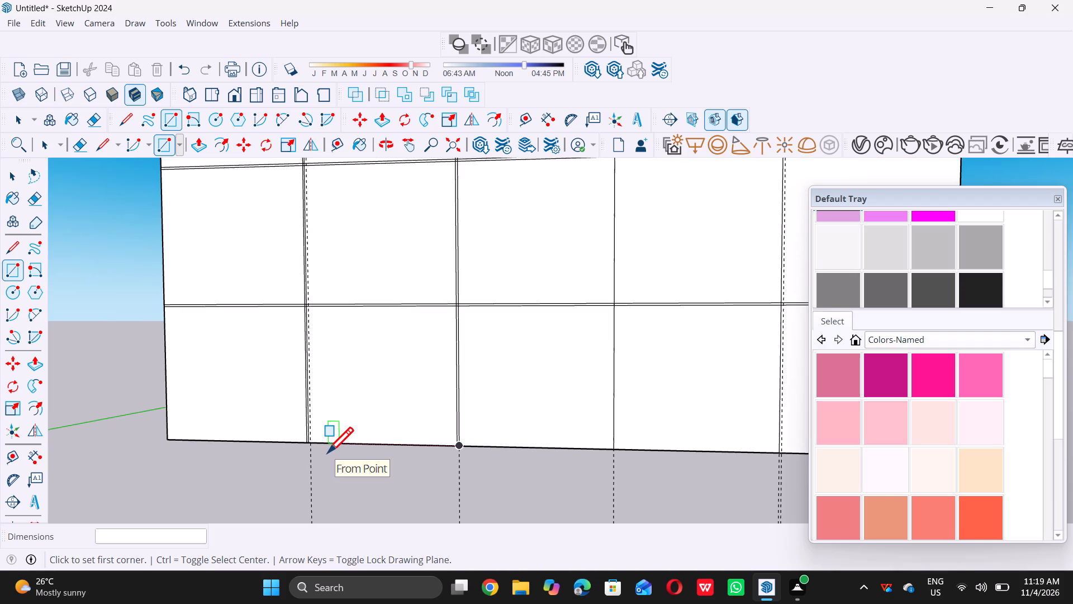
pyautogui.scroll(-10, 329, 425)
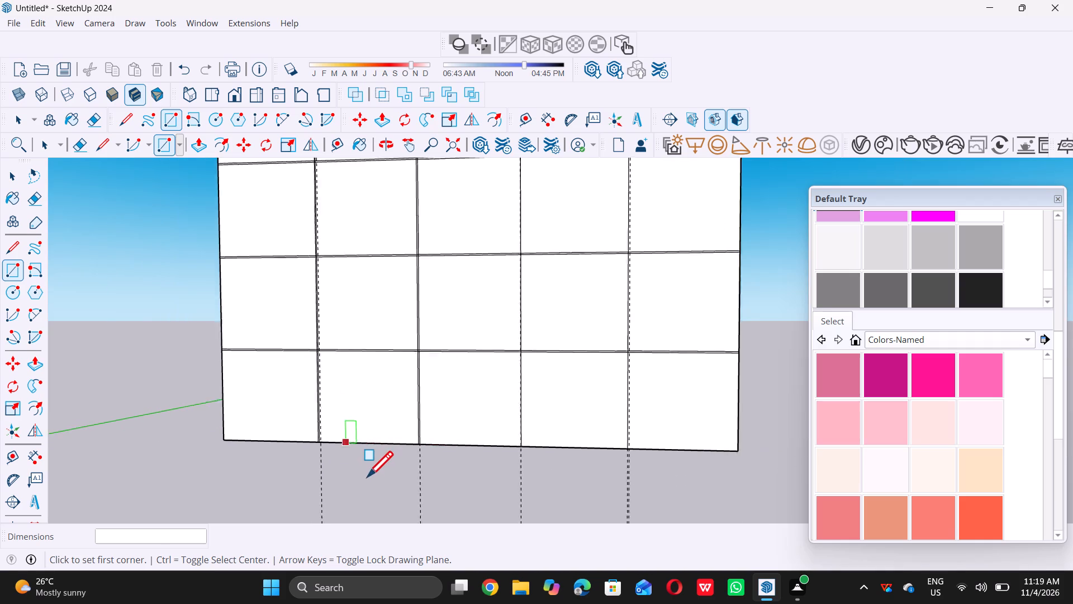
pyautogui.scroll(-11, 367, 476)
pyautogui.scroll(-5, 388, 432)
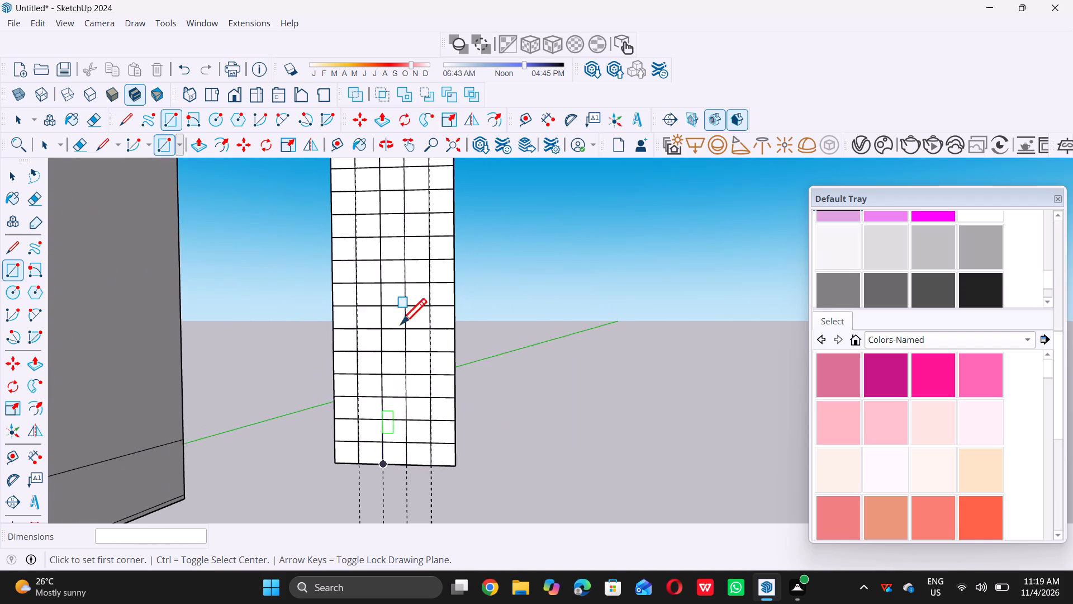
pyautogui.scroll(-10, 396, 328)
pyautogui.scroll(-6, 393, 385)
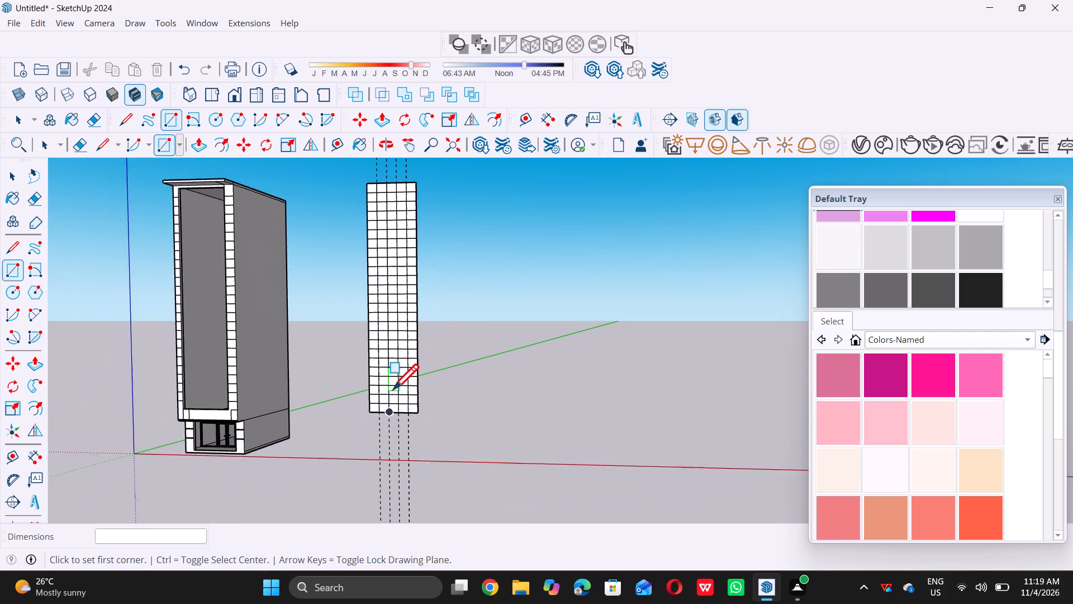
pyautogui.scroll(13, 375, 233)
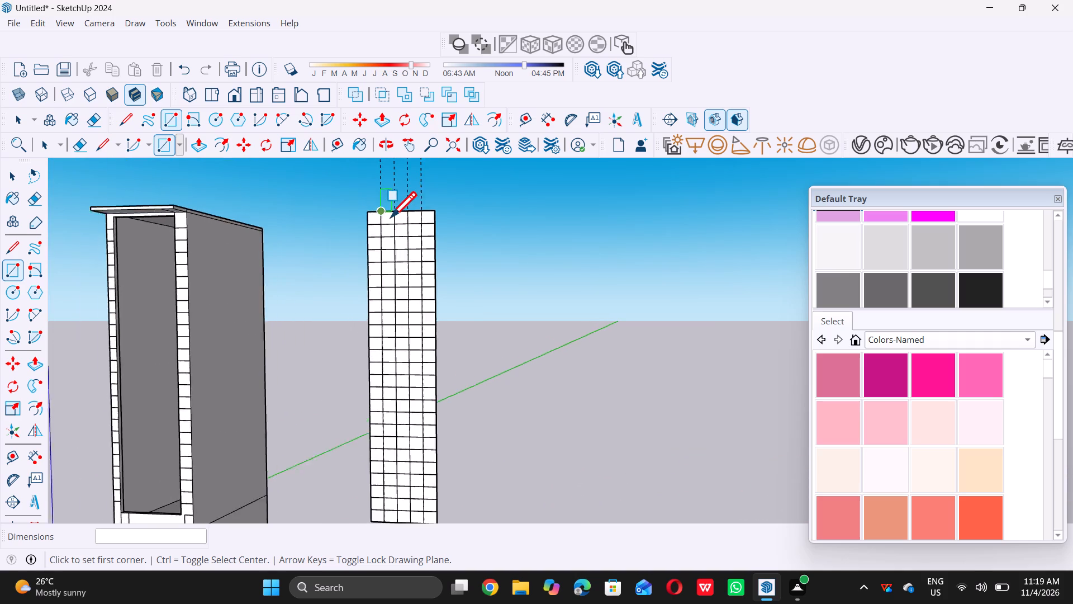
pyautogui.scroll(19, 392, 218)
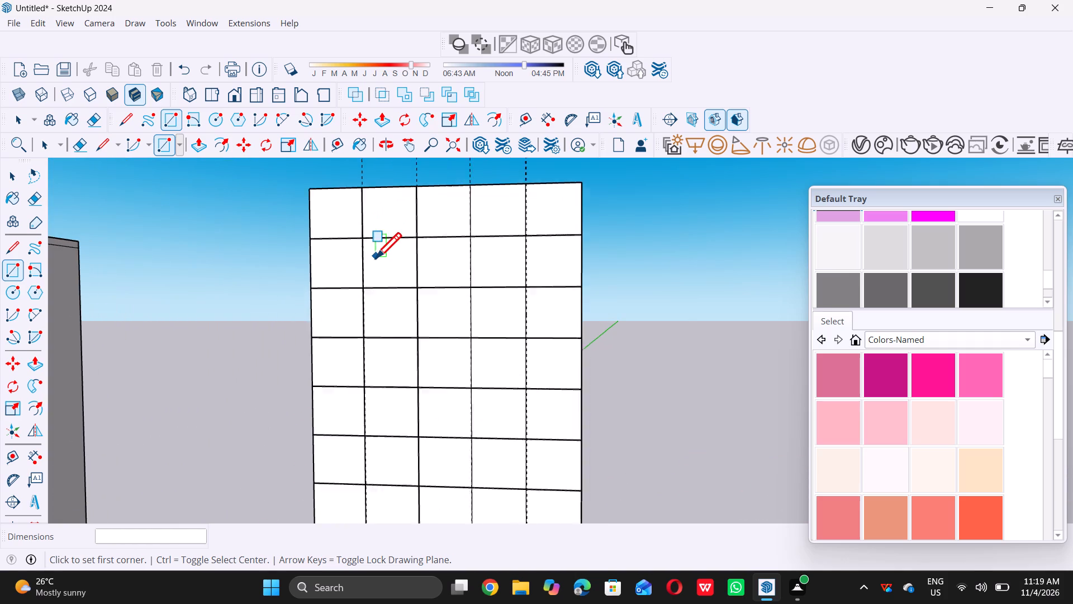
pyautogui.scroll(9, 376, 258)
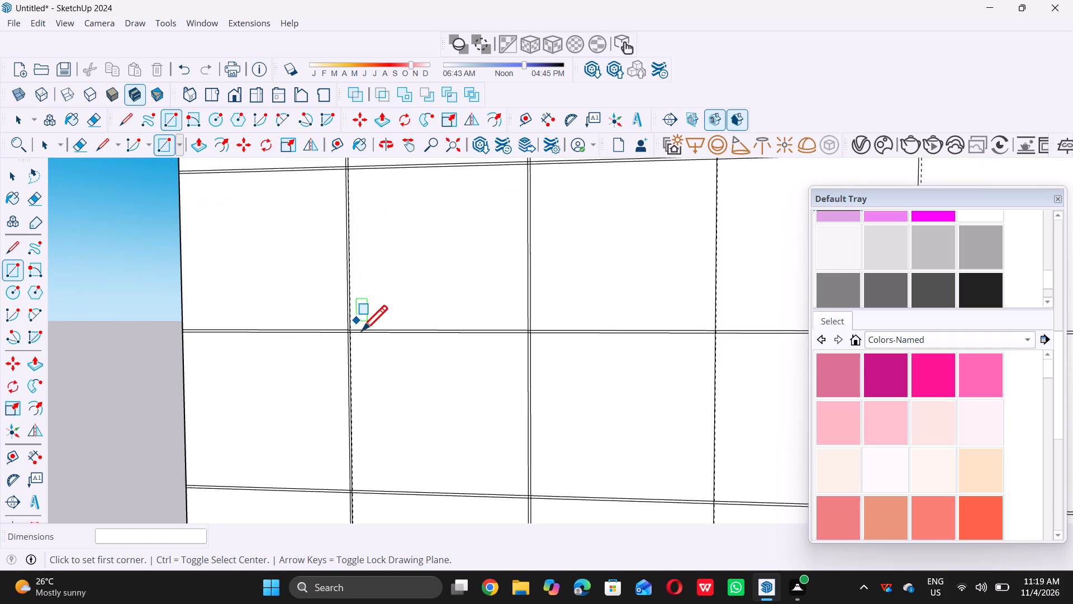
pyautogui.scroll(8, 363, 333)
pyautogui.scroll(-3, 363, 339)
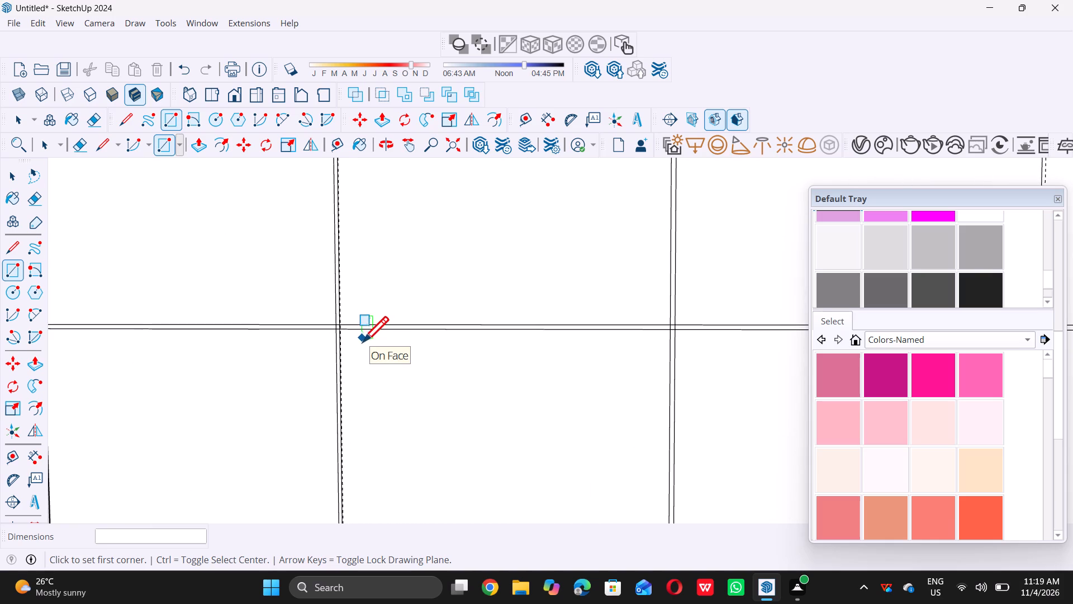
pyautogui.scroll(-5, 363, 342)
pyautogui.scroll(-20, 360, 368)
pyautogui.scroll(-3, 360, 368)
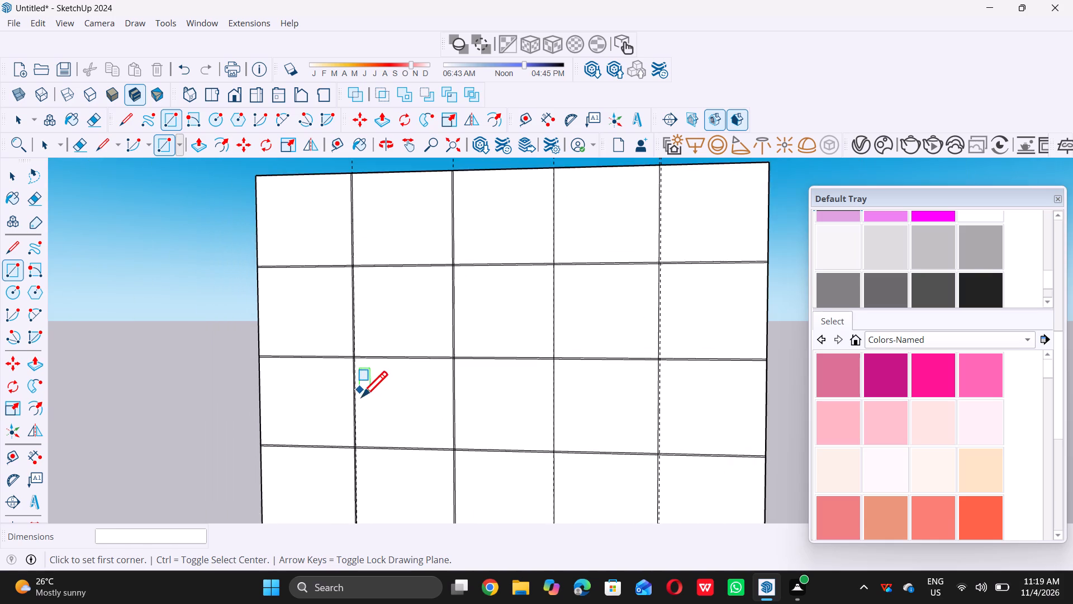
pyautogui.scroll(-3, 362, 397)
pyautogui.scroll(9, 381, 260)
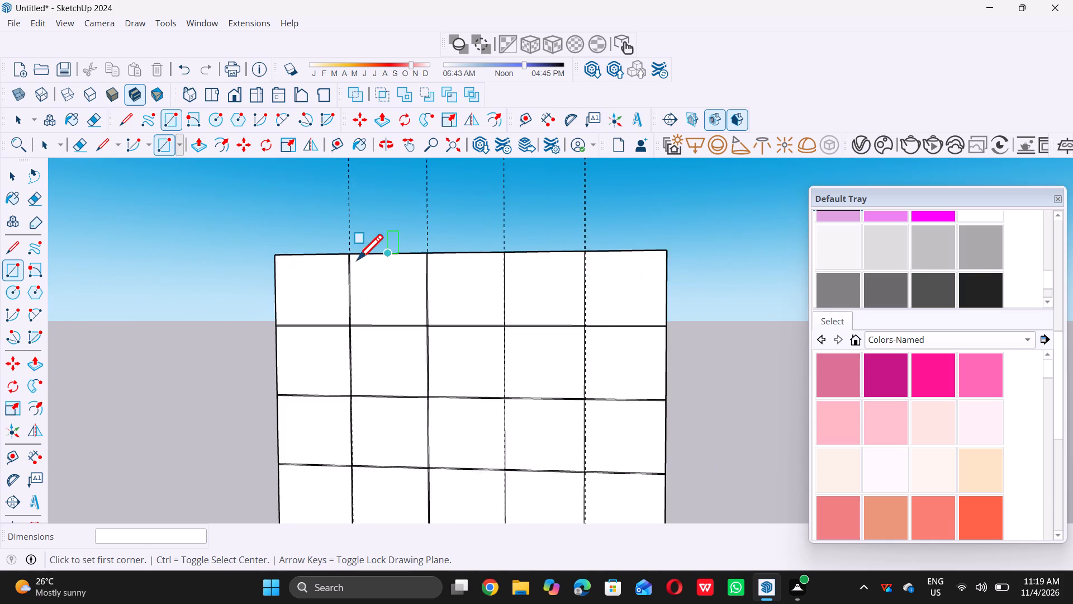
pyautogui.scroll(13, 357, 259)
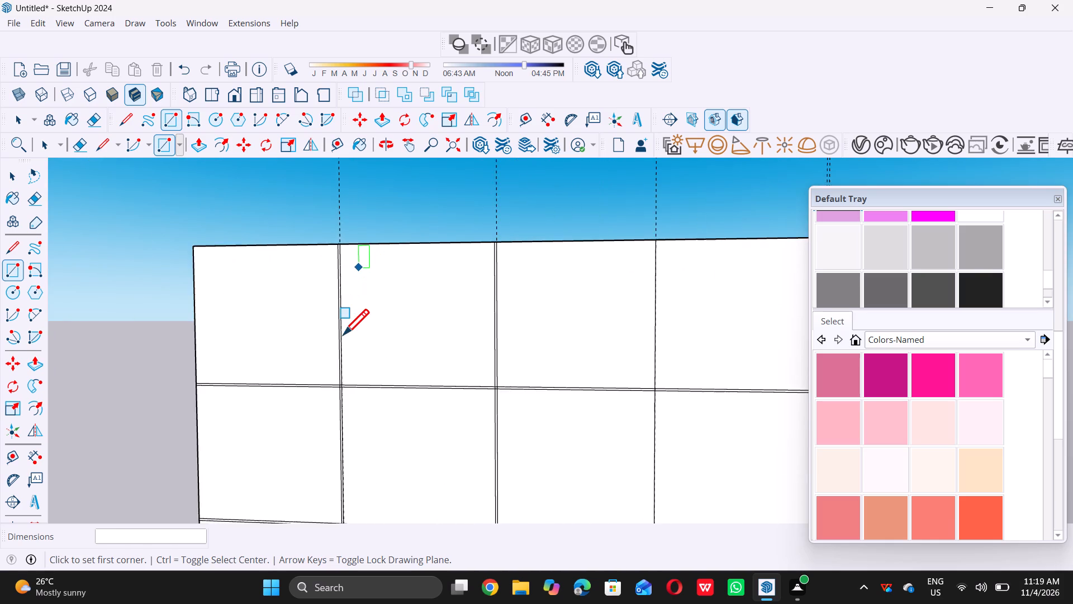
# Examine the double edge and guide along the grid panel's first interior vertical line near its top edge.
pyautogui.scroll(15, 345, 340)
pyautogui.scroll(8, 331, 366)
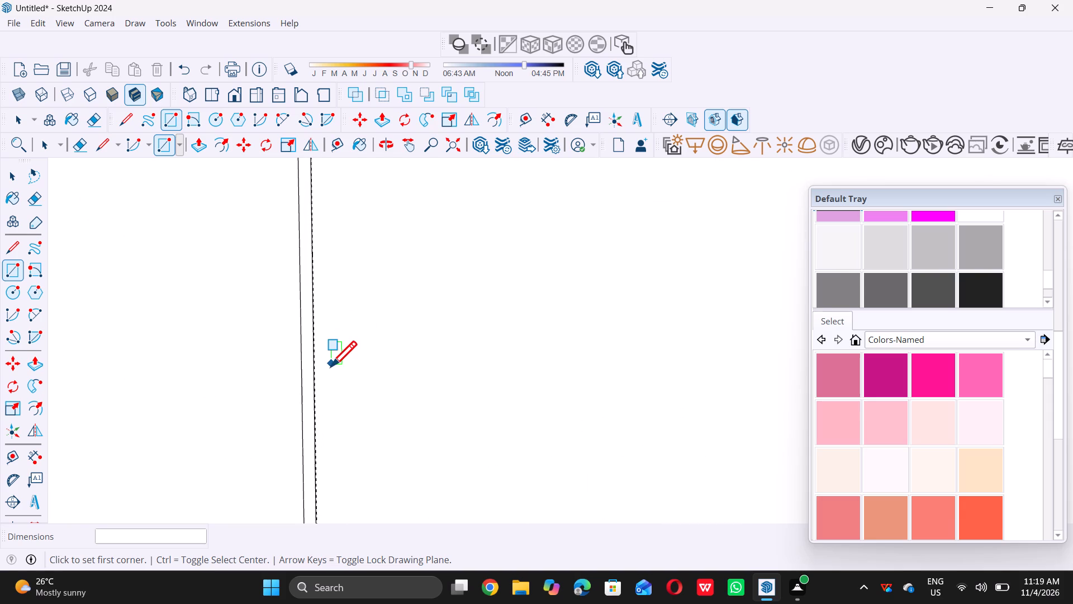
pyautogui.scroll(8, 331, 366)
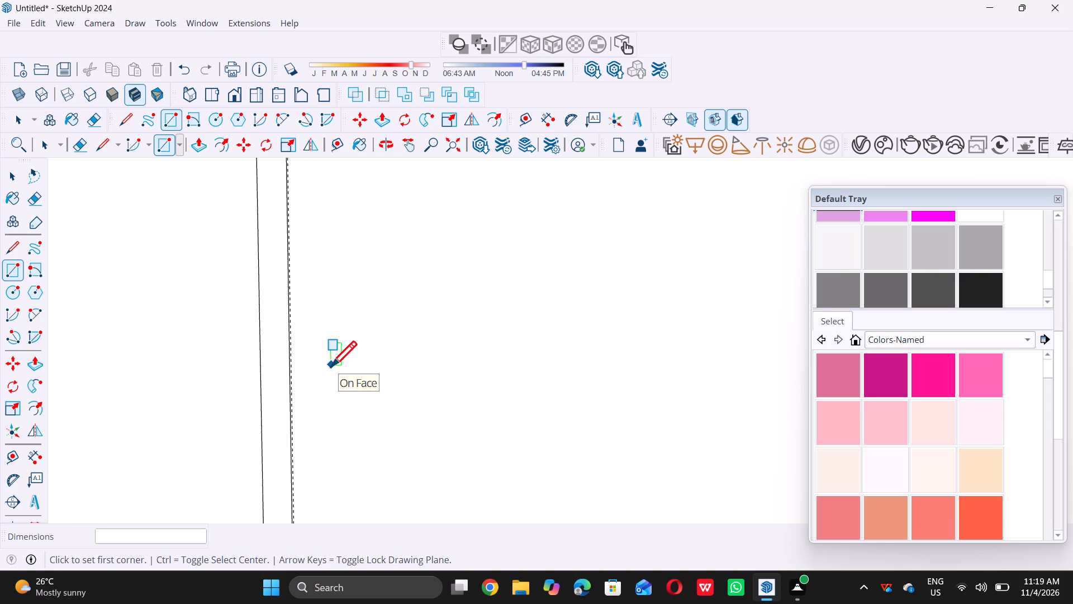
pyautogui.scroll(-20, 331, 366)
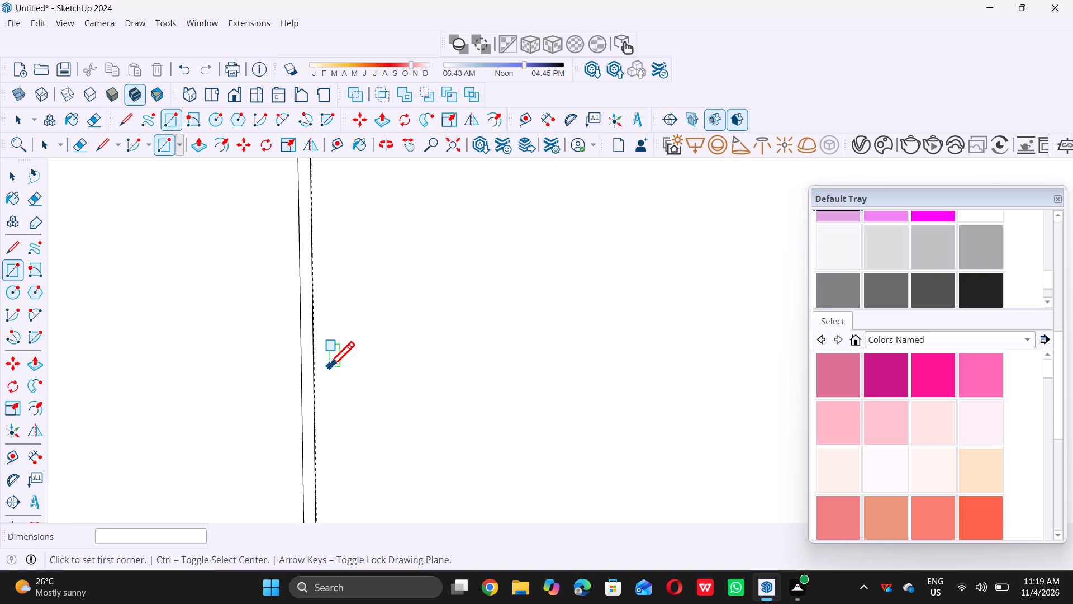
pyautogui.scroll(-20, 329, 367)
pyautogui.scroll(-9, 329, 367)
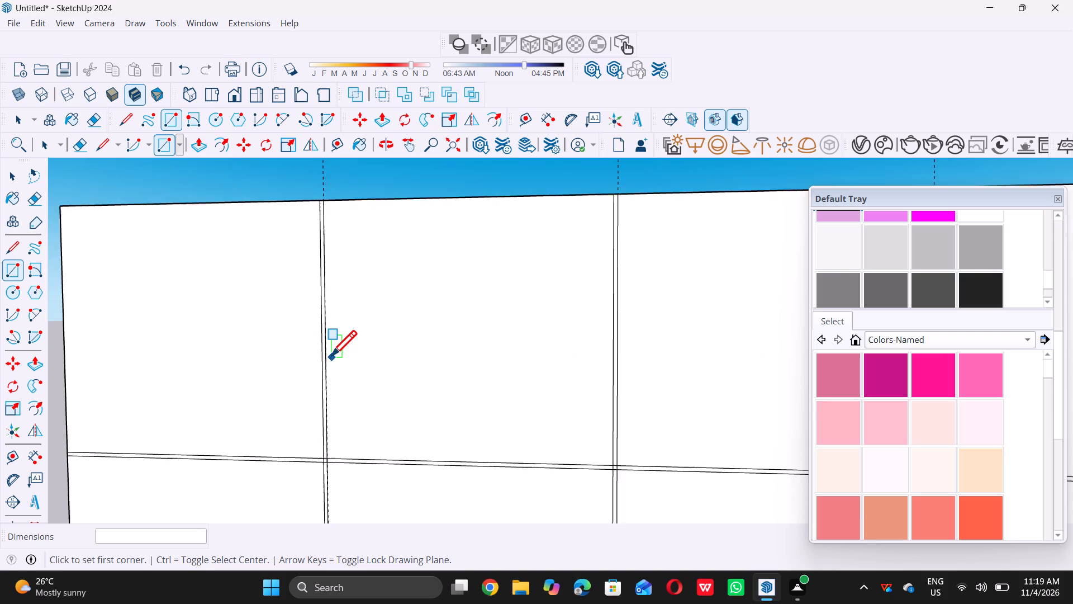
pyautogui.scroll(-18, 331, 356)
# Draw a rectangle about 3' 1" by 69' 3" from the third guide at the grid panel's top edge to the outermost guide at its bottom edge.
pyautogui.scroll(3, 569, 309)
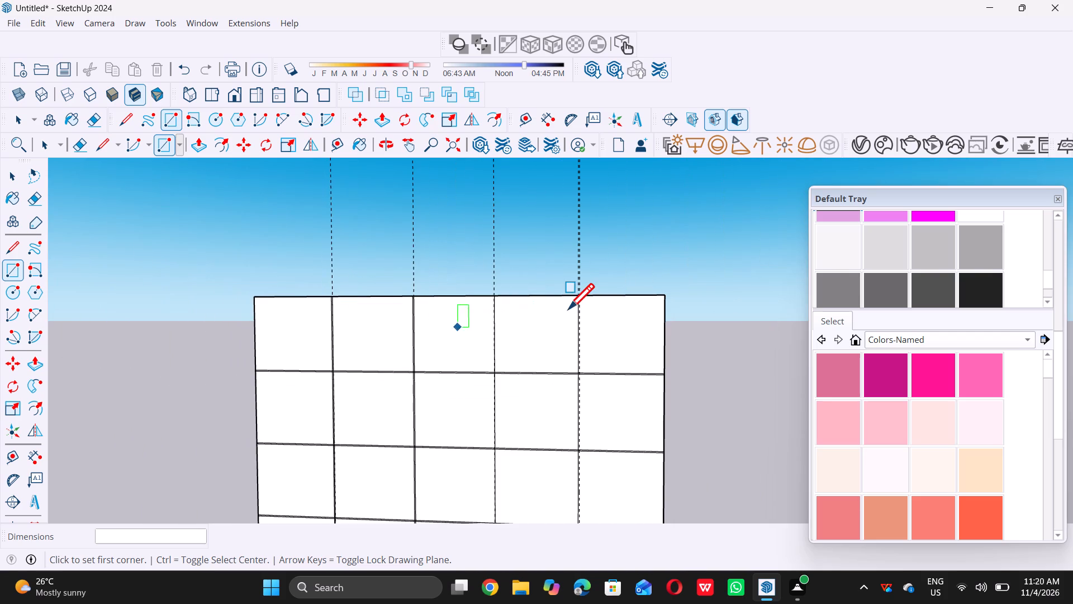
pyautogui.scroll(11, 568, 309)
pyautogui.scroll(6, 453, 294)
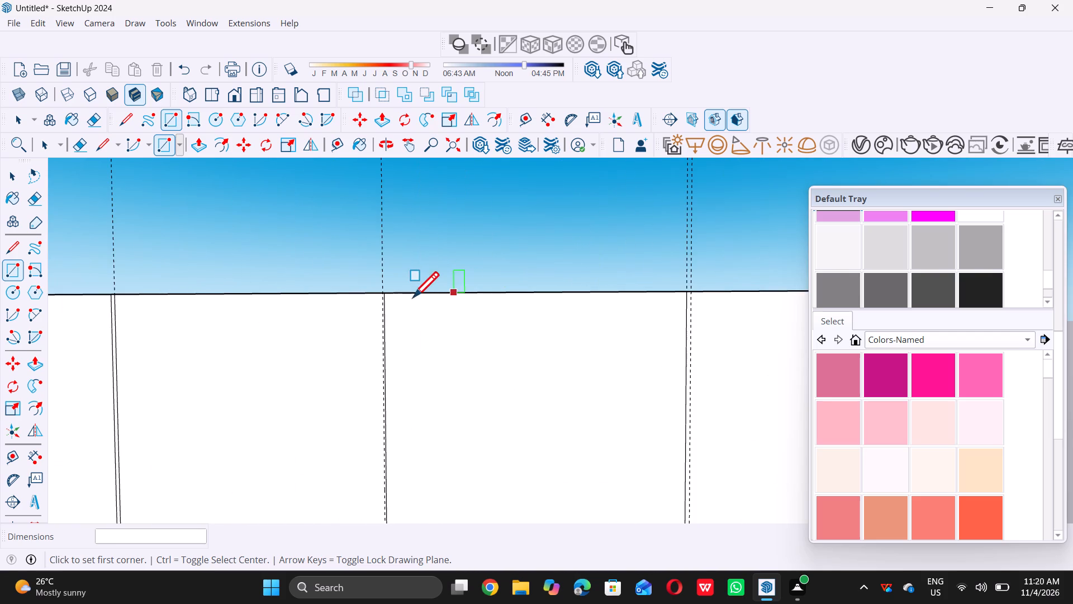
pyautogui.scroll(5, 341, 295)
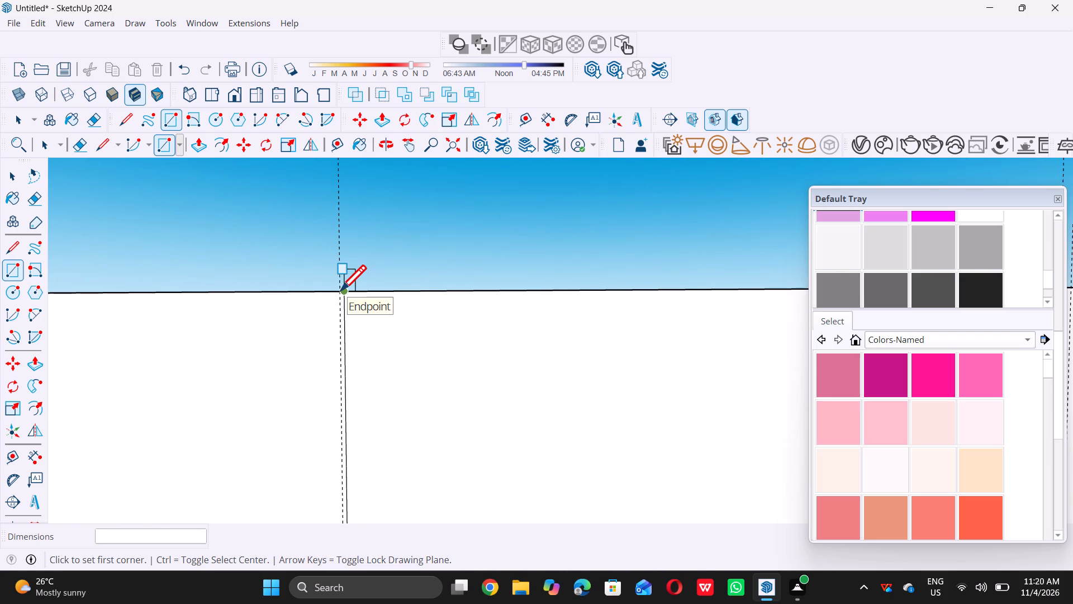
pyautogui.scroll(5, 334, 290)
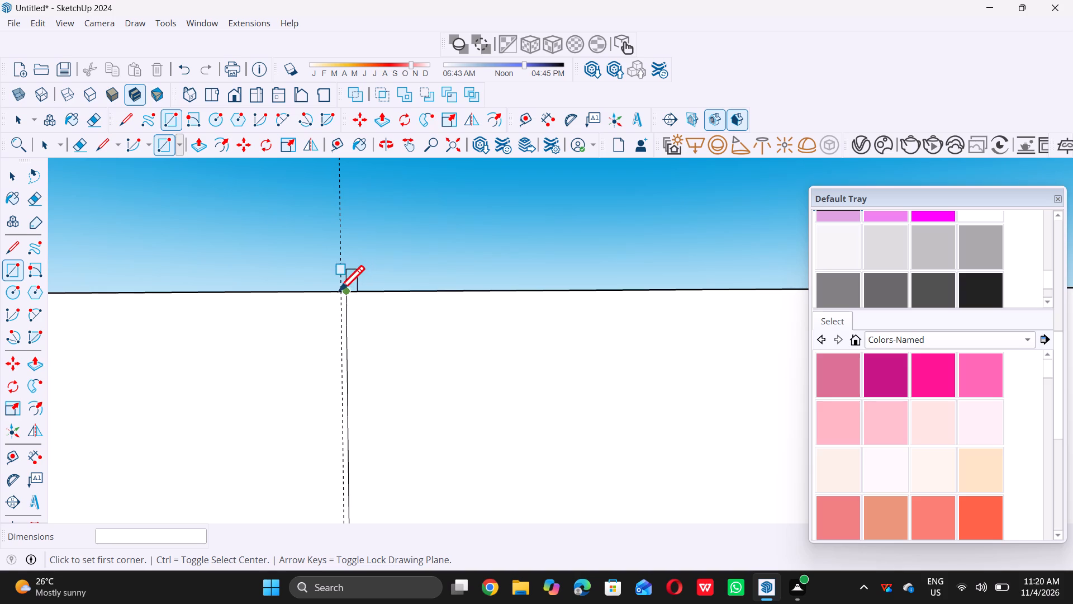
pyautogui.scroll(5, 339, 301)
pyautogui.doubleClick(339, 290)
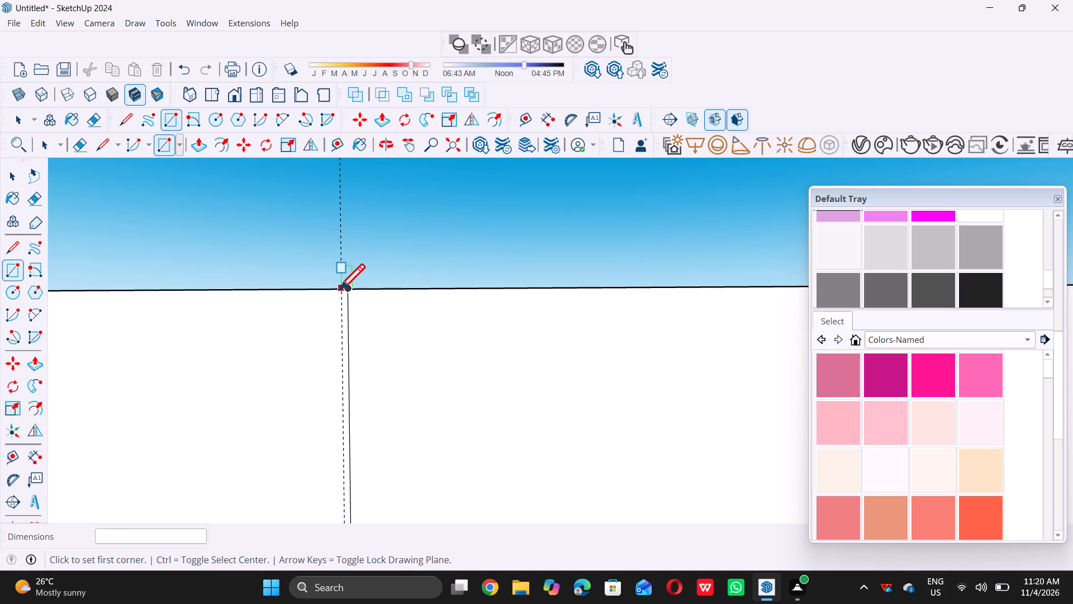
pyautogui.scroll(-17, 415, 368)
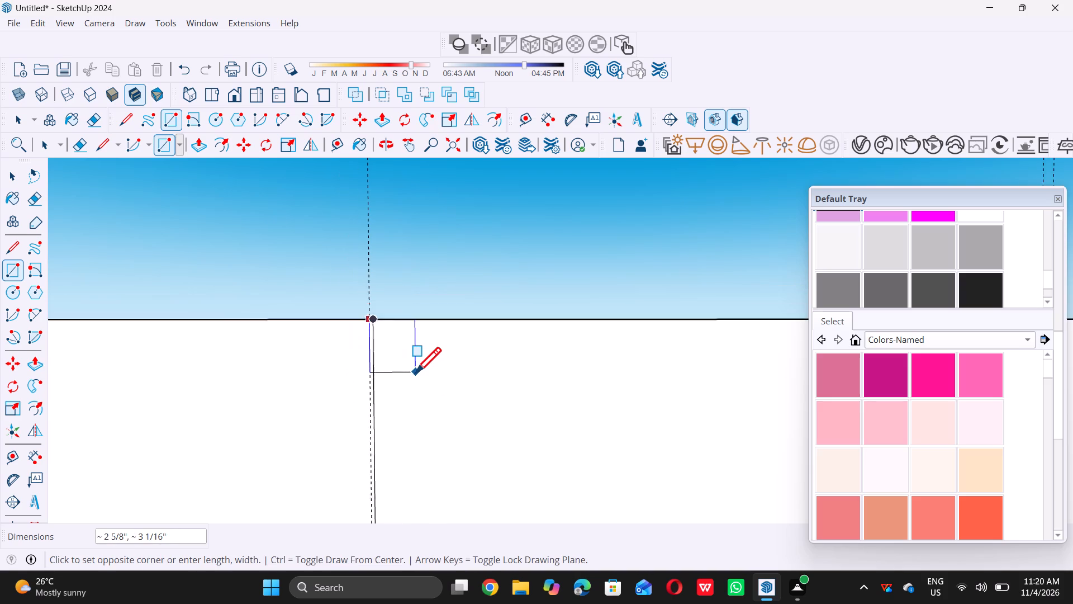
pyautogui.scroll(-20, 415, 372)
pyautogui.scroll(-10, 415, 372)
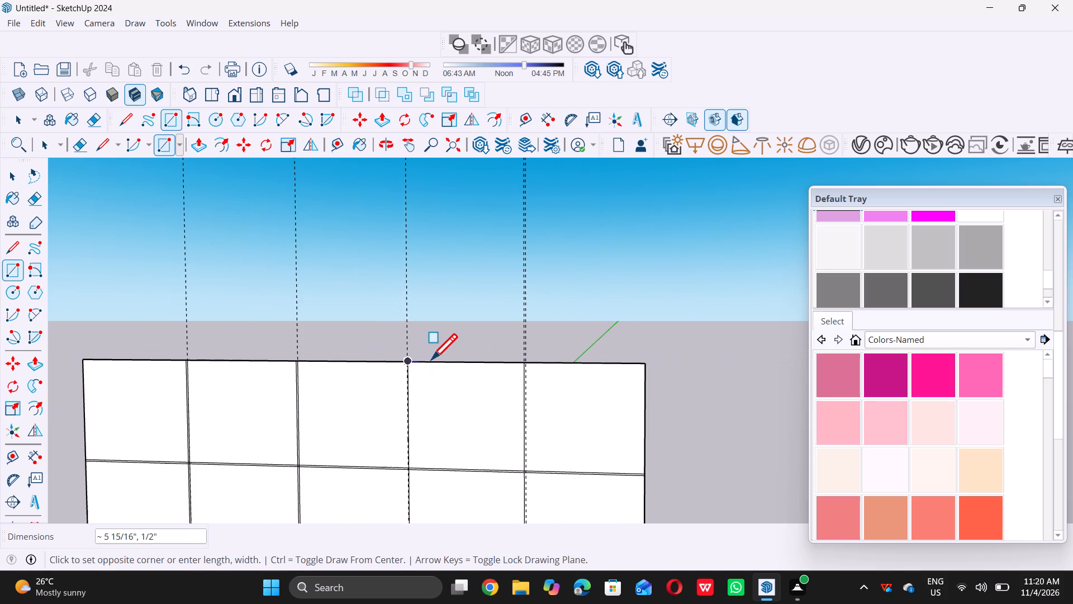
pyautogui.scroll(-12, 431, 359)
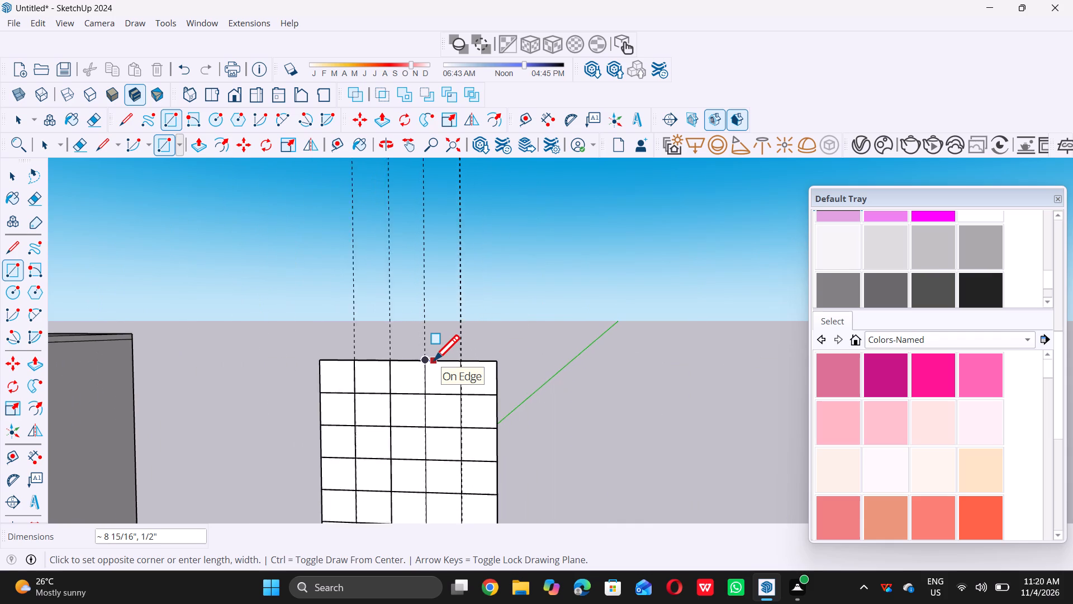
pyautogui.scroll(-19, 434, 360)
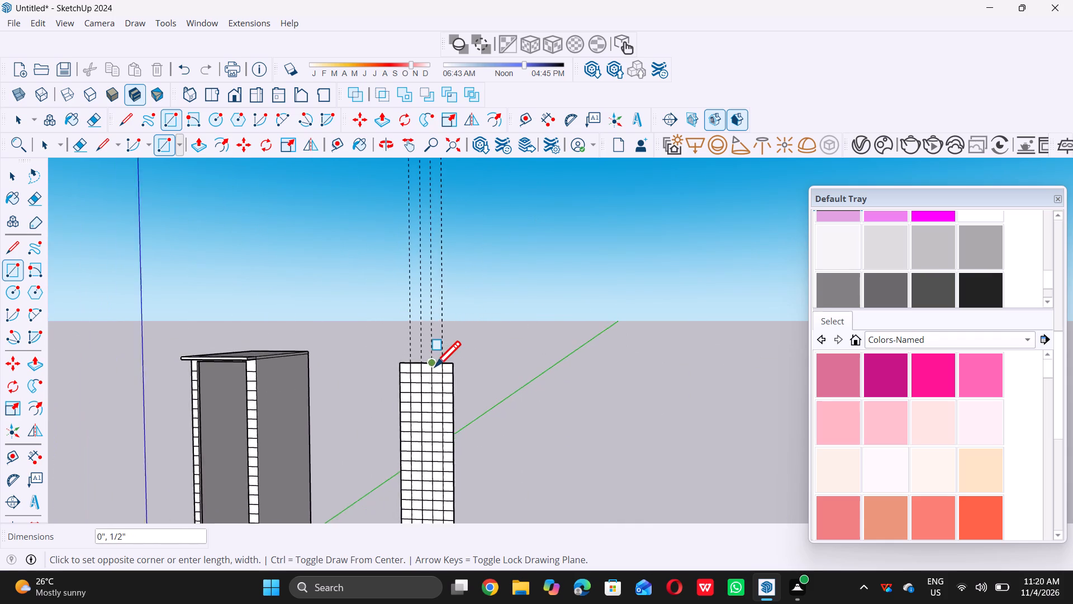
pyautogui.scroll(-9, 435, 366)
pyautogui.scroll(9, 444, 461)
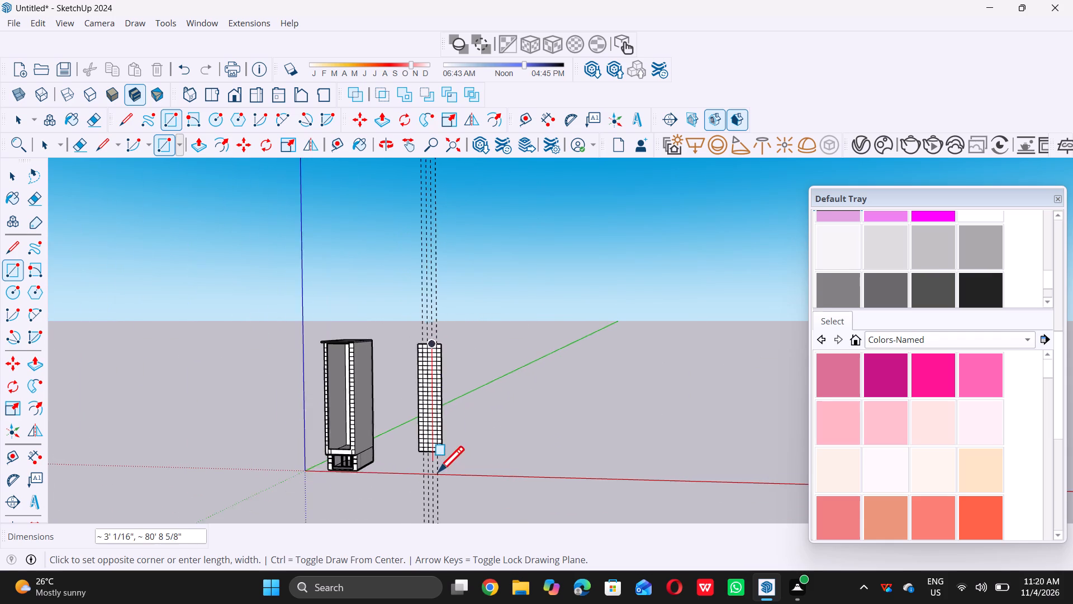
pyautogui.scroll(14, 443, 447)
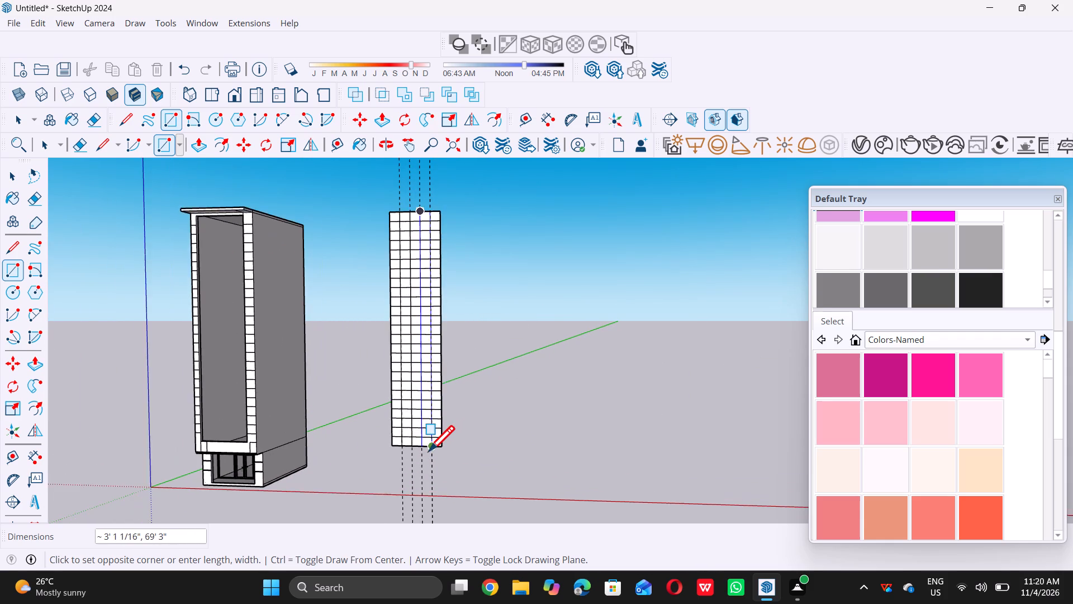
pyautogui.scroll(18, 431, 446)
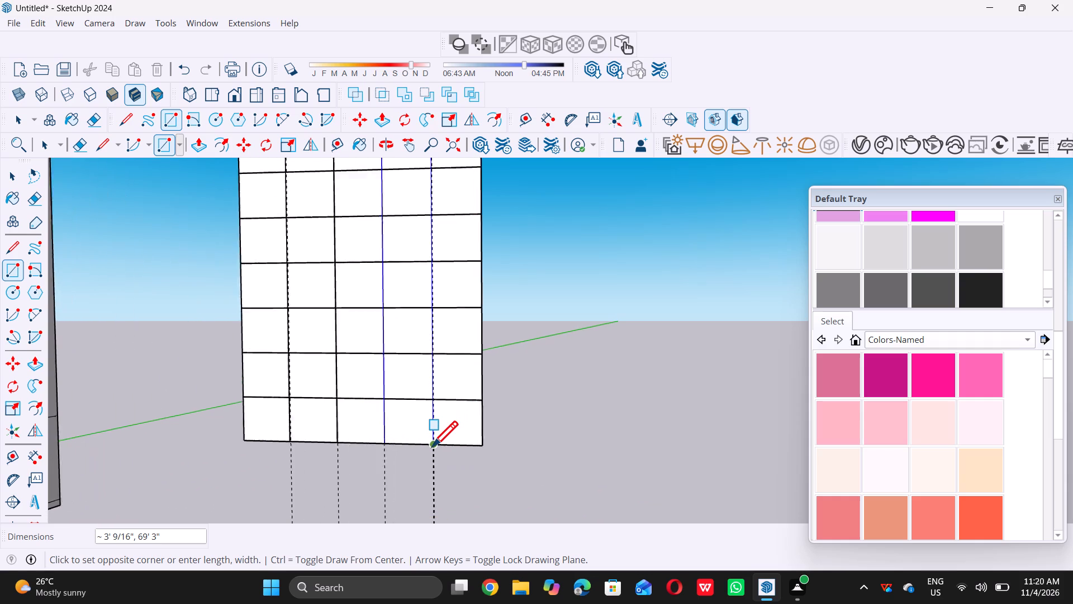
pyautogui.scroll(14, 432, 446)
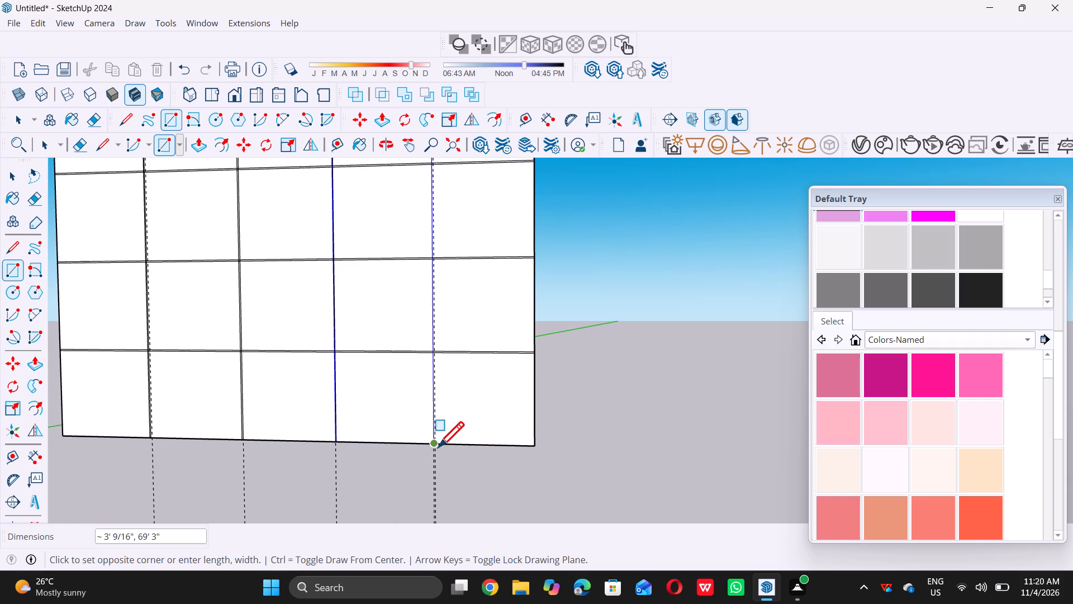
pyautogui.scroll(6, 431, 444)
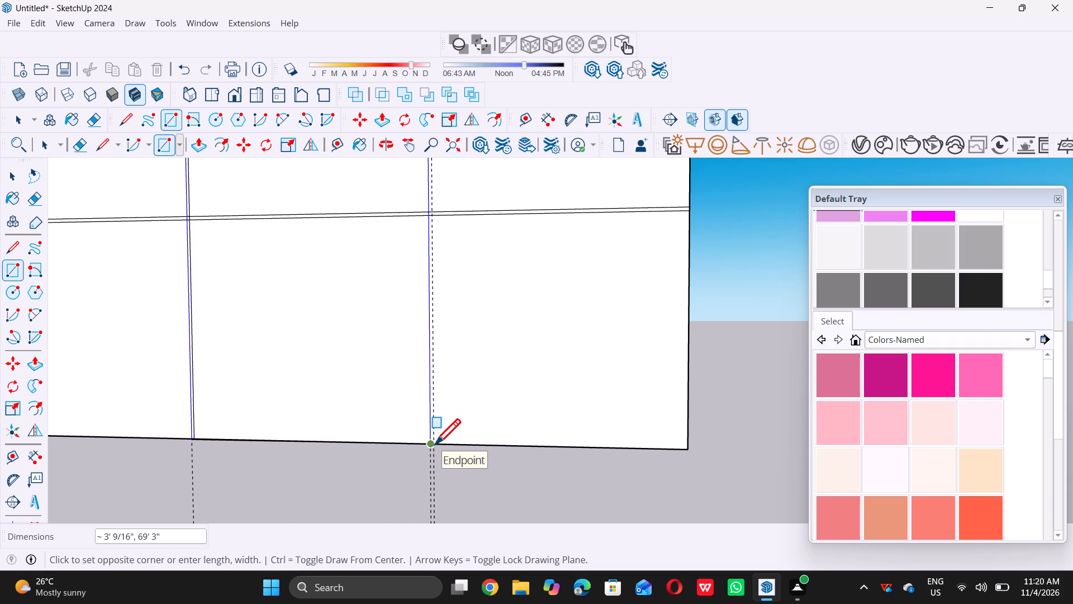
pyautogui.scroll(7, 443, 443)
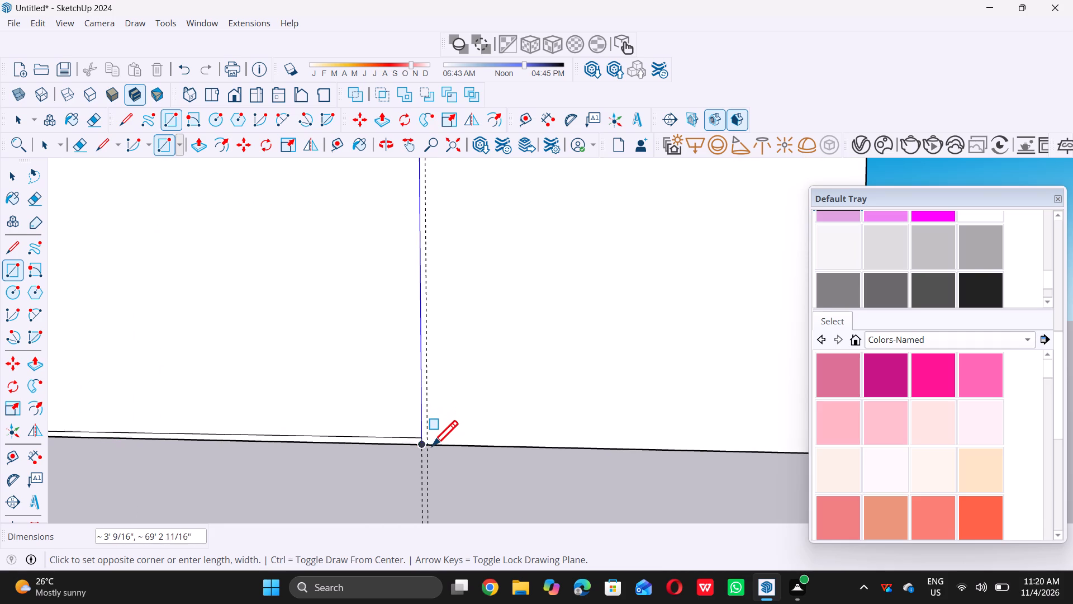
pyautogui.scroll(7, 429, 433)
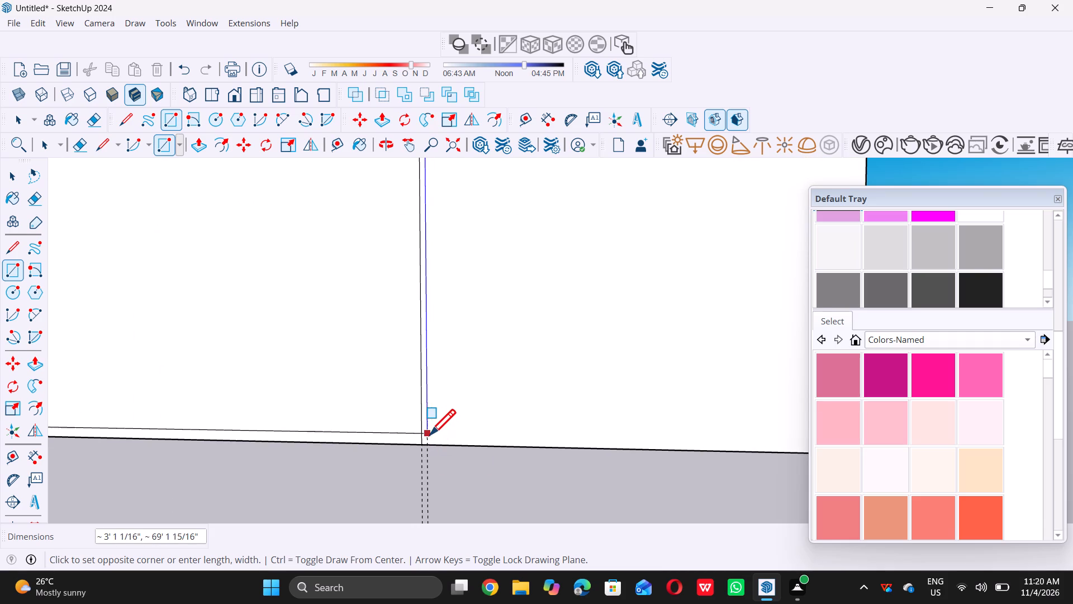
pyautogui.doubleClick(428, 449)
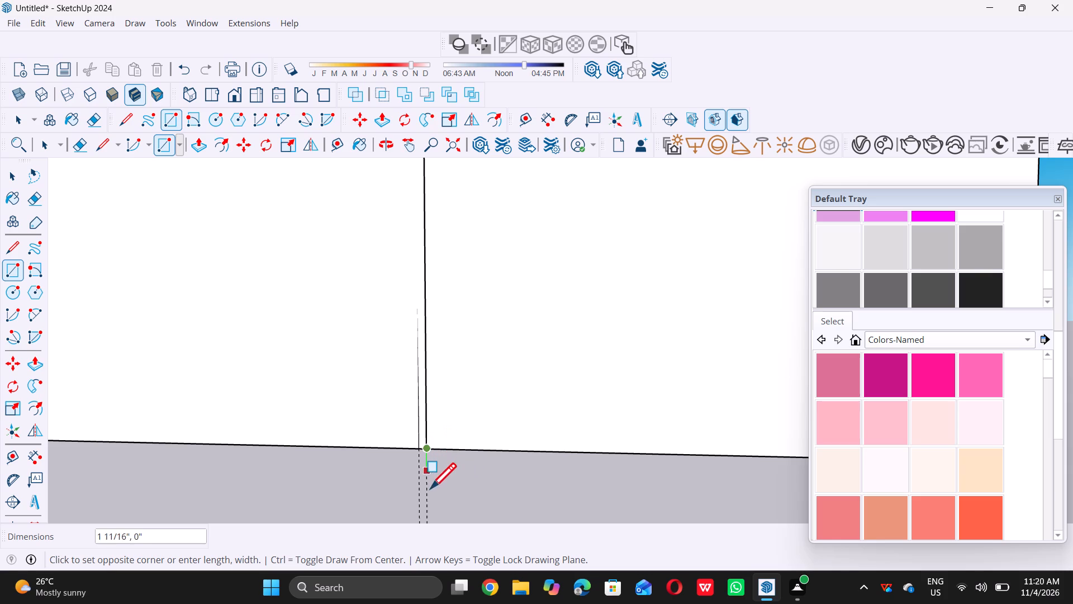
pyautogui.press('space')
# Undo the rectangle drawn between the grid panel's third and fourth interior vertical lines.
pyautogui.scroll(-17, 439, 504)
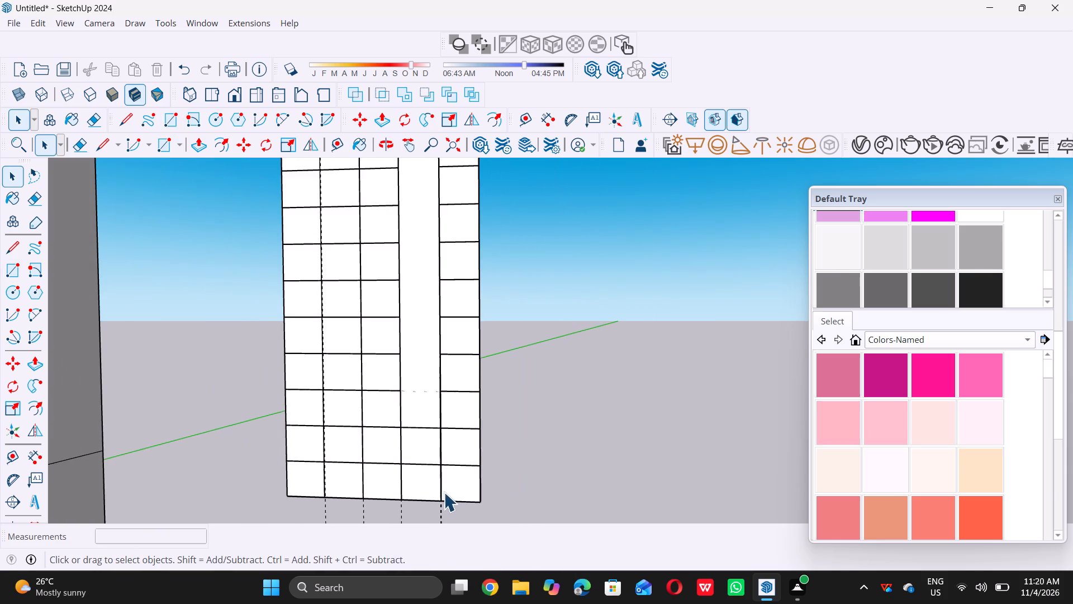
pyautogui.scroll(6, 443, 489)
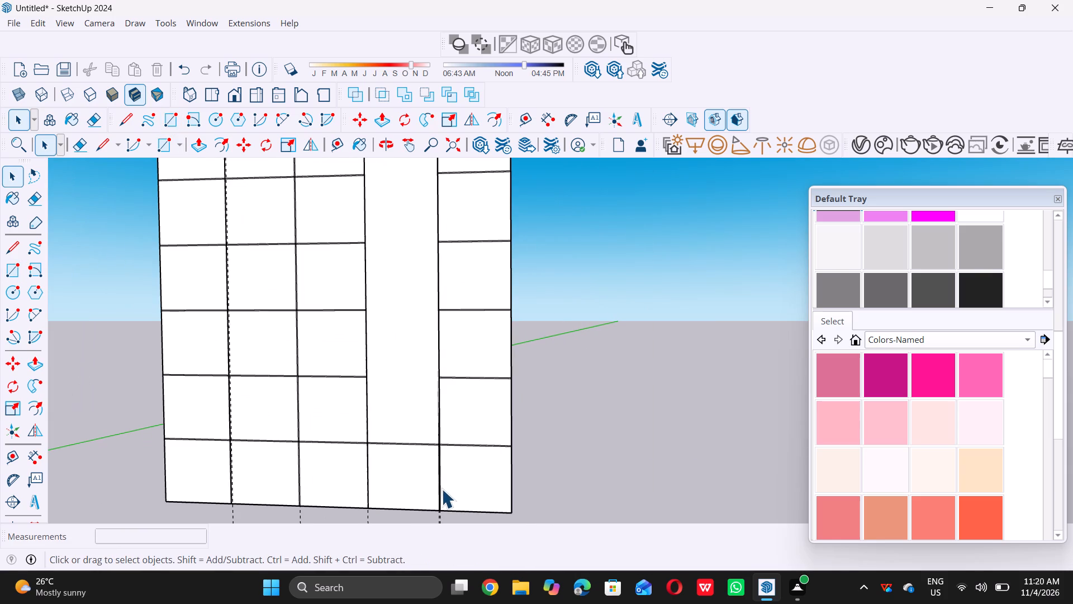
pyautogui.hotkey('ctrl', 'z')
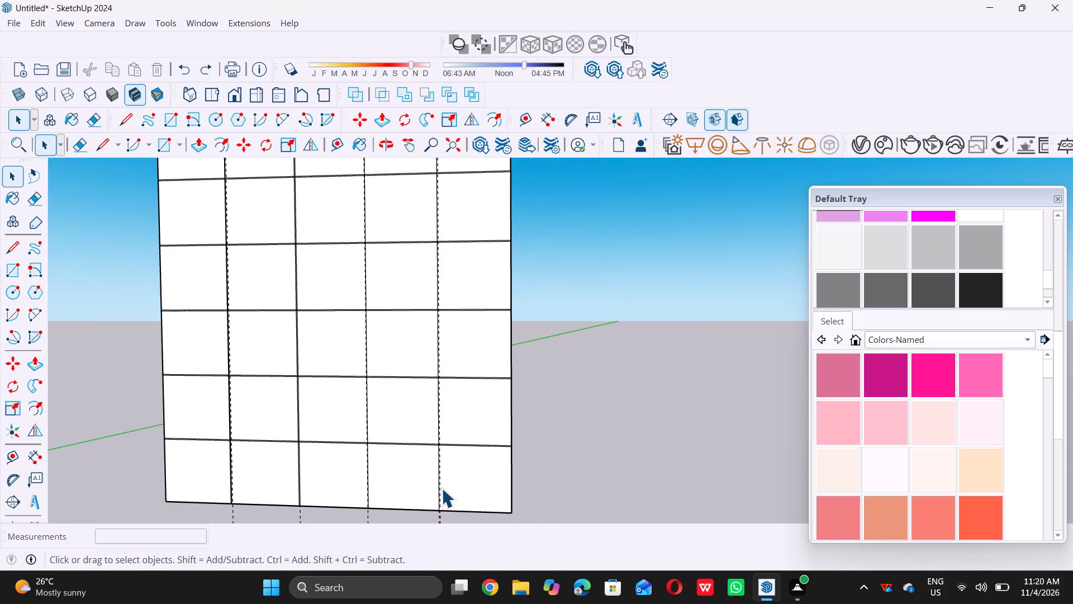
# Draw a 69' 3" line along the outermost guide beside the grid panel's fourth interior vertical line, from its bottom edge to its top edge.
pyautogui.scroll(8, 441, 488)
pyautogui.scroll(-4, 363, 393)
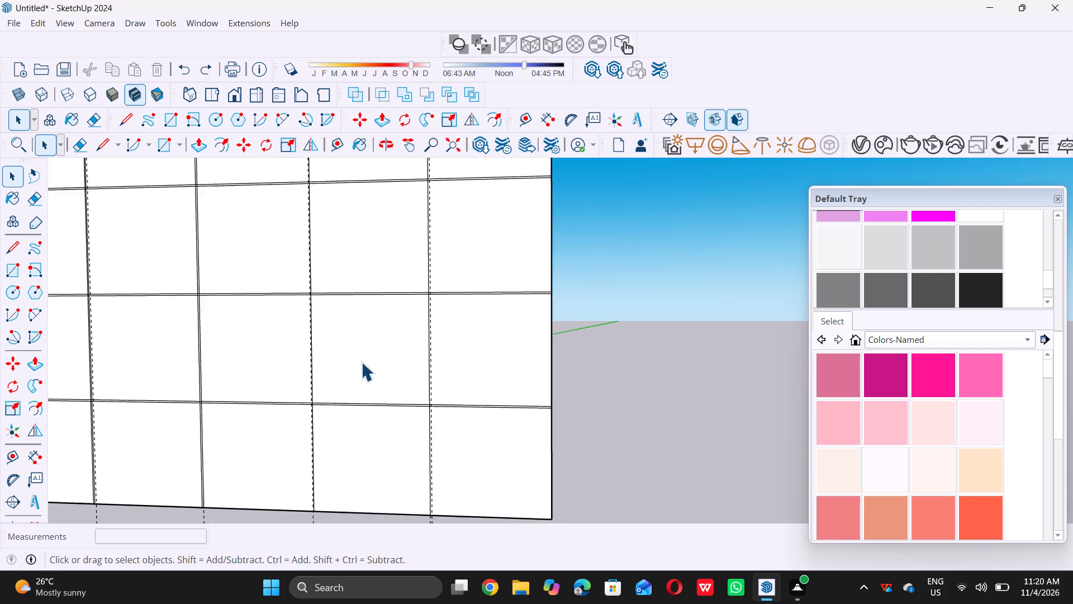
pyautogui.scroll(-1, 361, 362)
pyautogui.scroll(7, 406, 452)
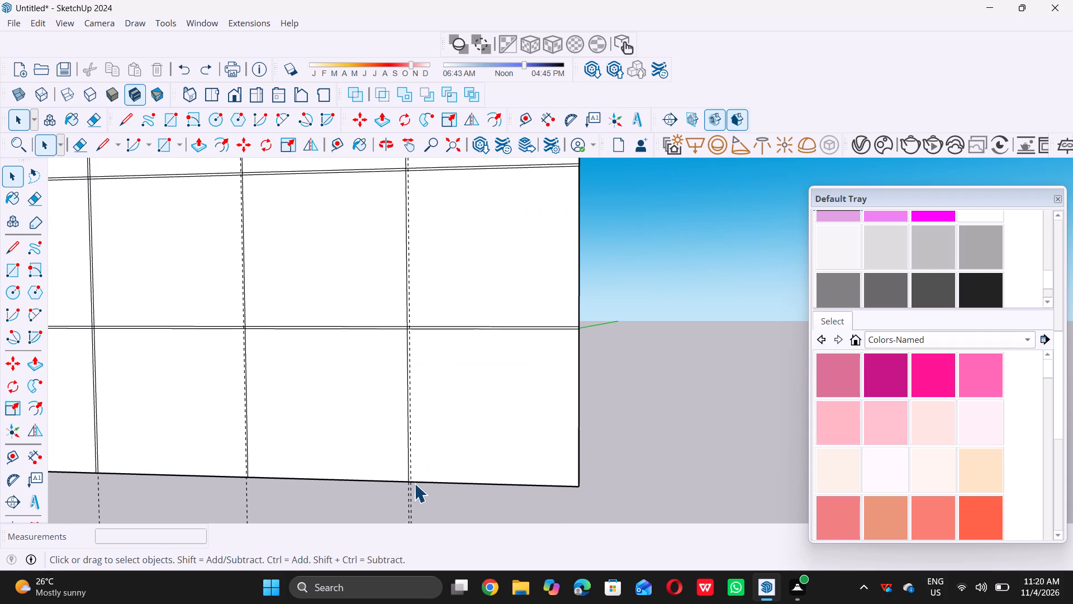
pyautogui.press('l')
pyautogui.scroll(7, 414, 490)
pyautogui.scroll(-4, 409, 480)
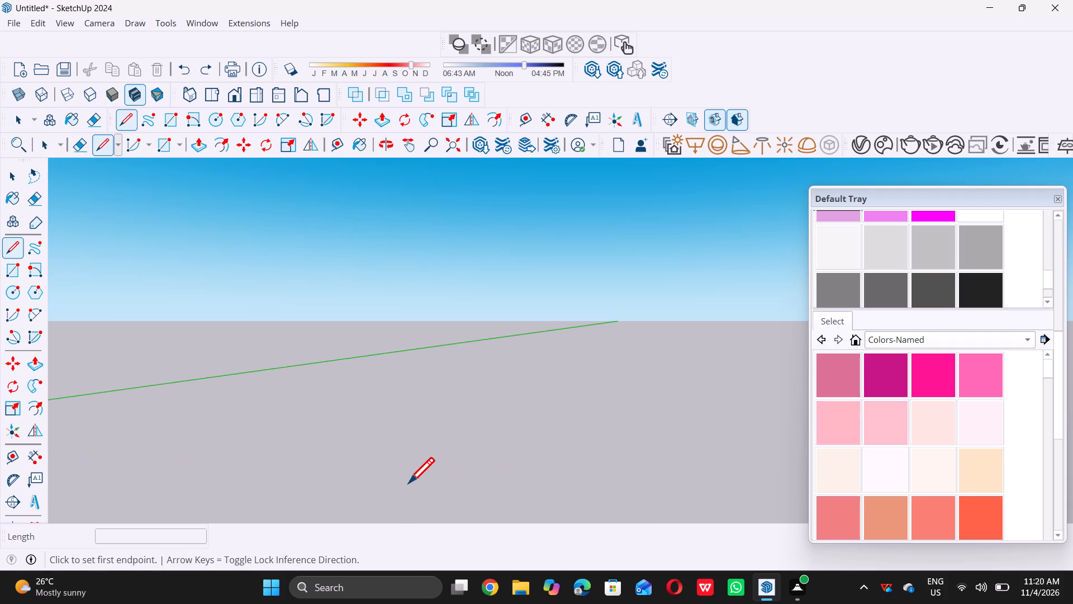
pyautogui.scroll(-3, 409, 483)
pyautogui.scroll(4, 396, 463)
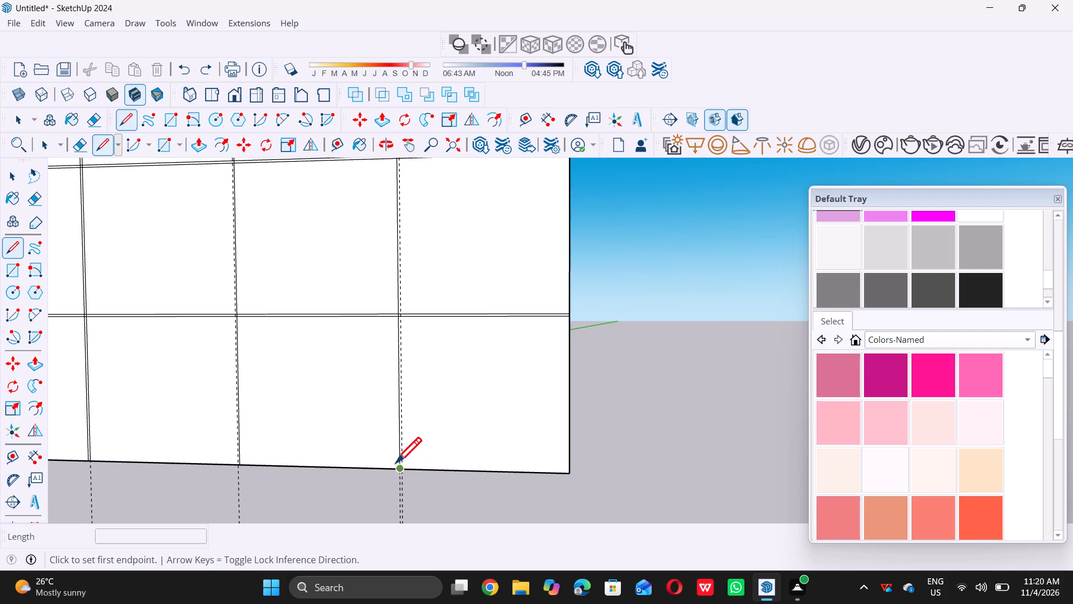
pyautogui.scroll(8, 396, 463)
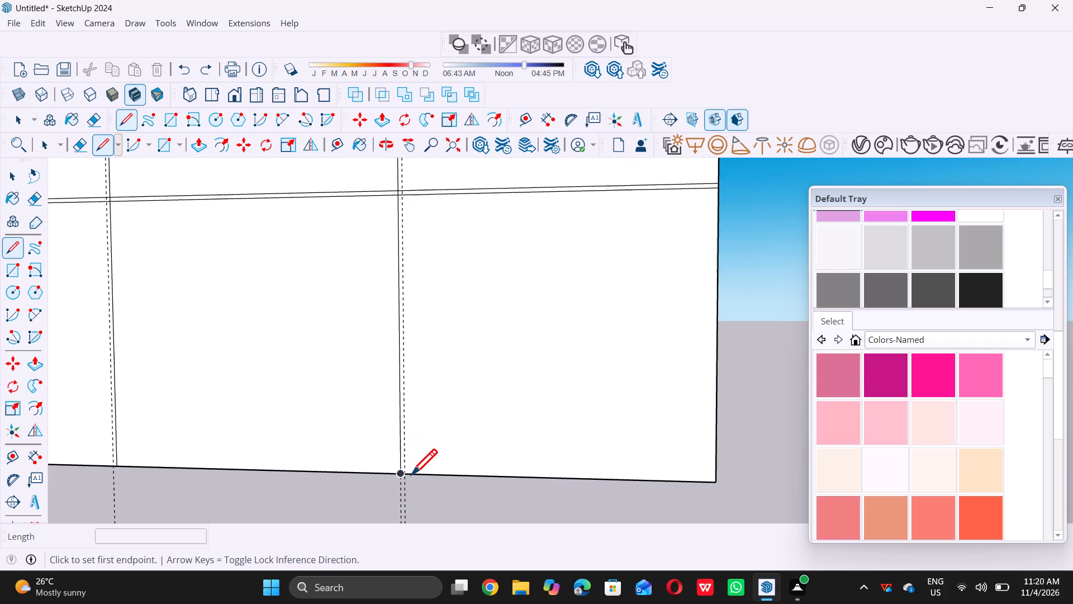
pyautogui.scroll(4, 403, 471)
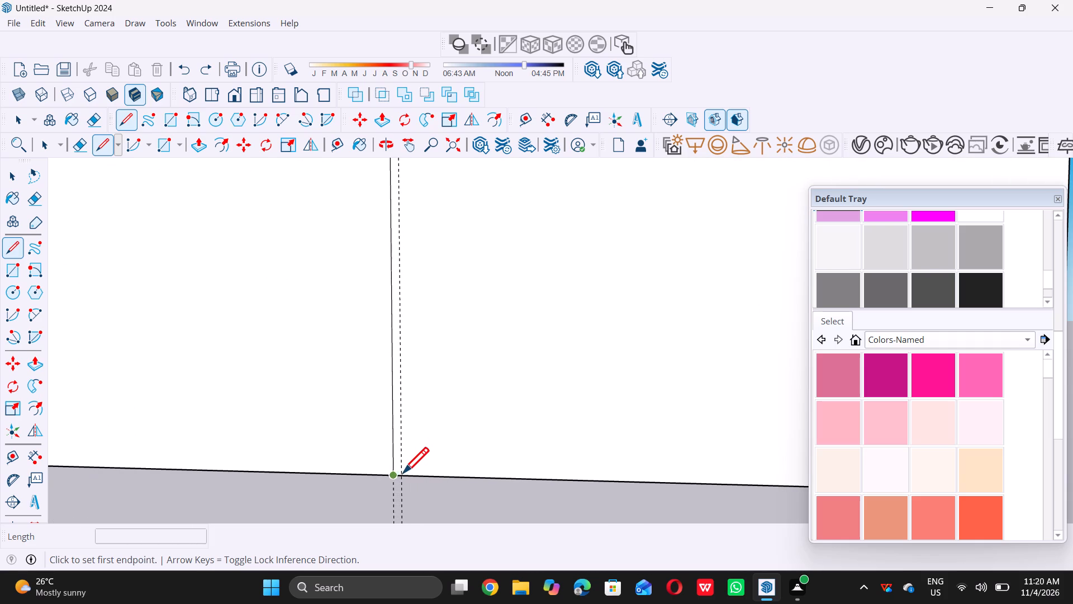
pyautogui.doubleClick(402, 474)
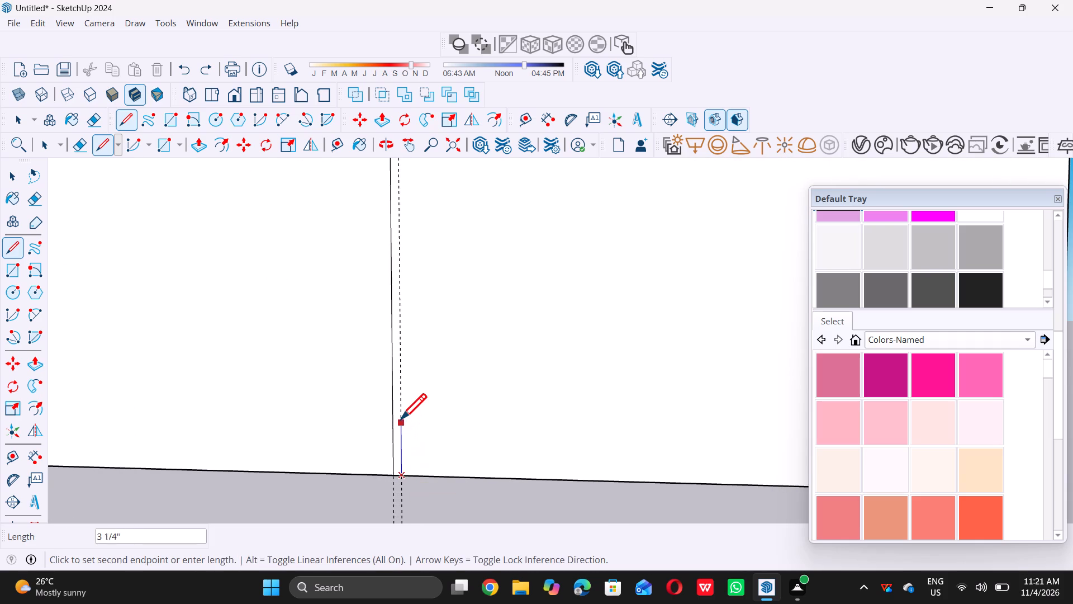
pyautogui.scroll(-20, 401, 419)
pyautogui.scroll(-10, 401, 419)
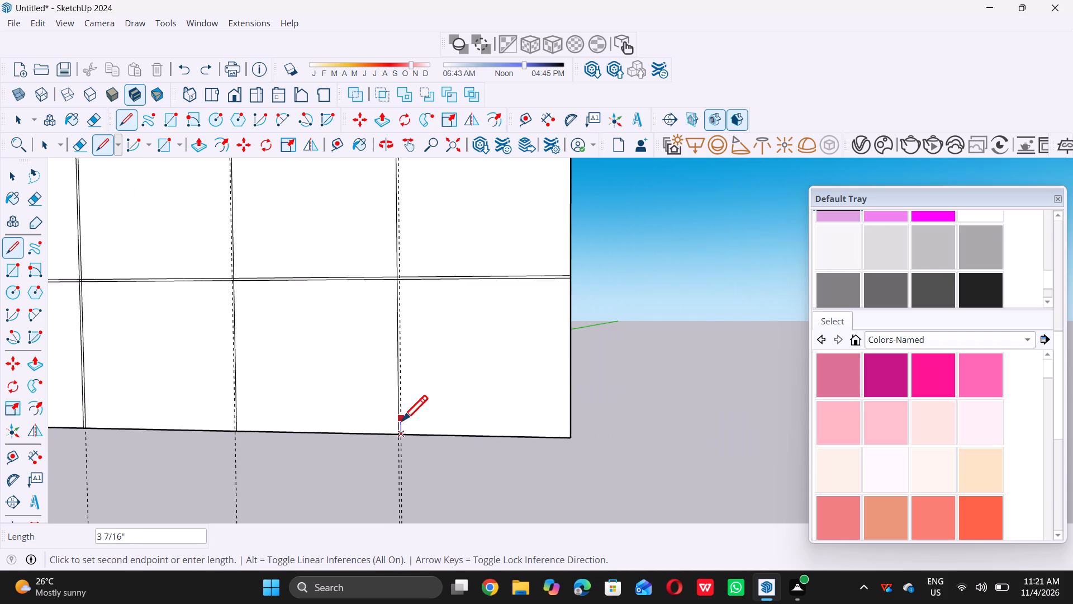
pyautogui.scroll(-20, 402, 421)
pyautogui.scroll(-6, 402, 421)
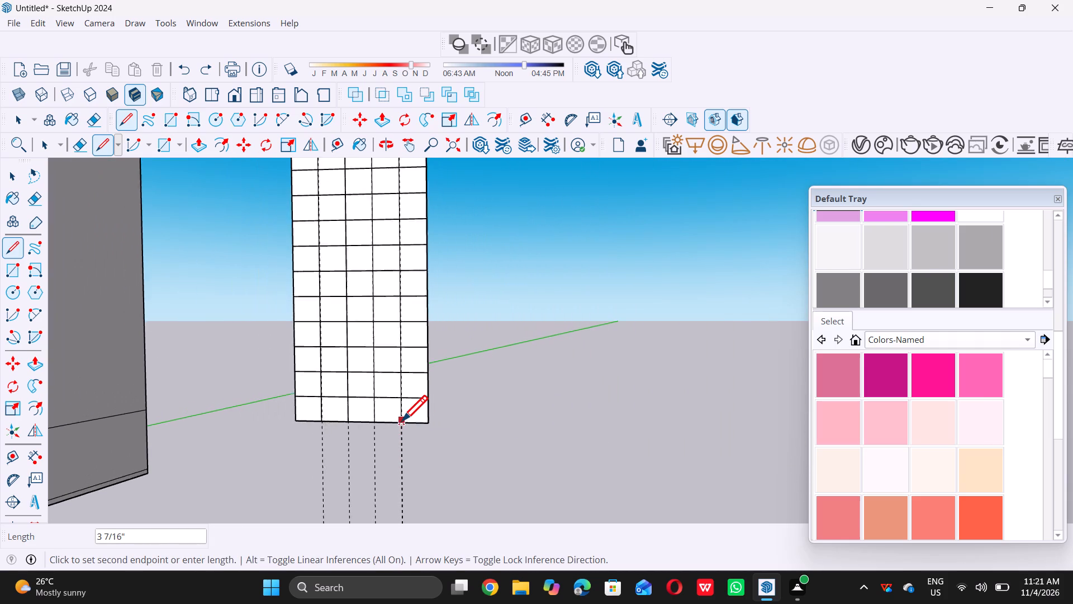
pyautogui.scroll(-13, 402, 421)
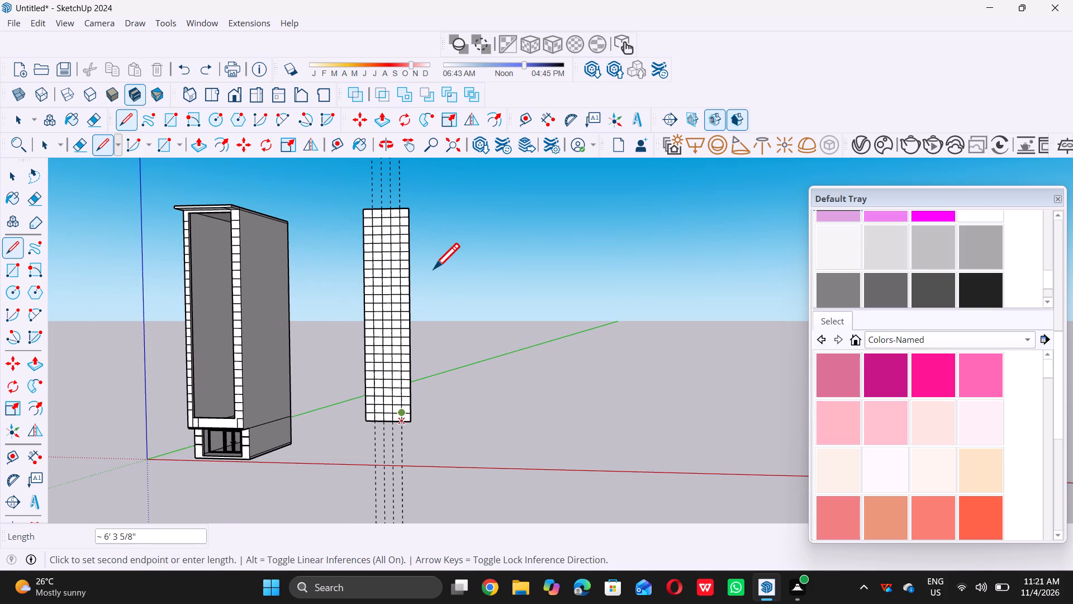
pyautogui.scroll(6, 408, 204)
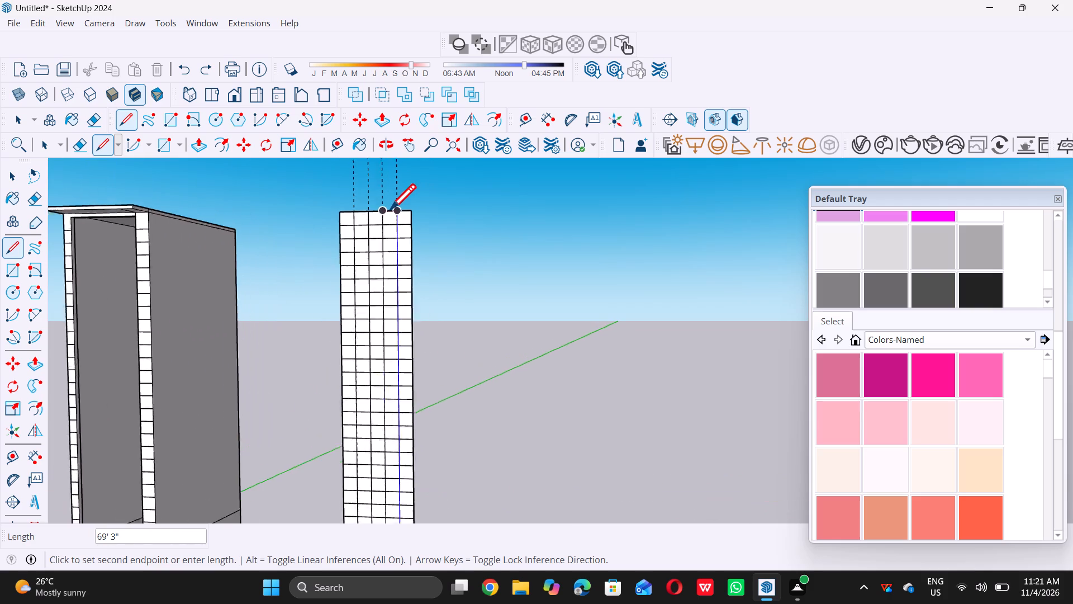
pyautogui.scroll(16, 390, 209)
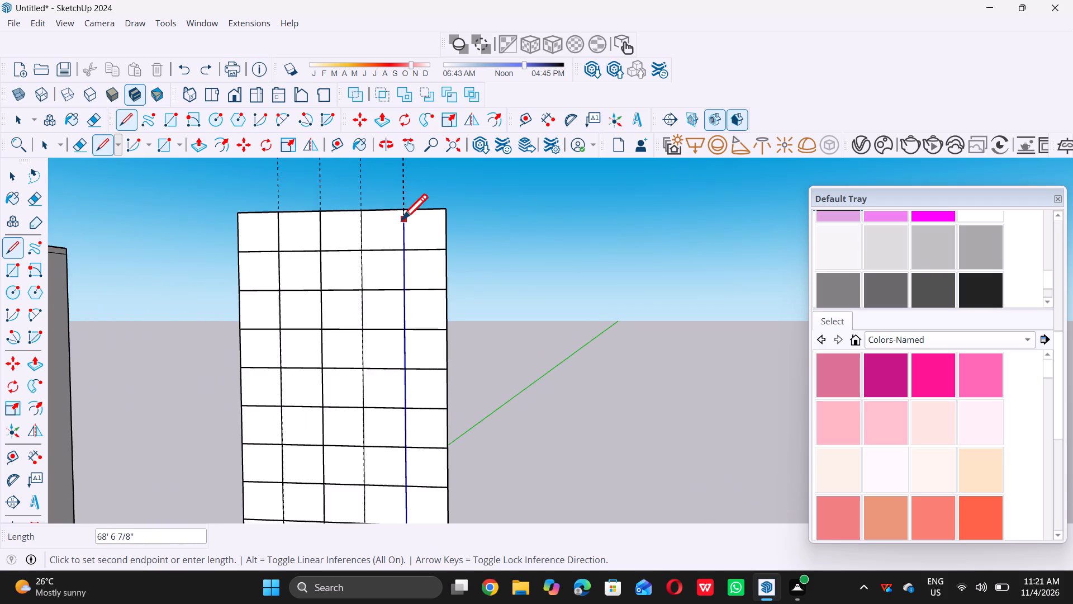
pyautogui.scroll(14, 402, 219)
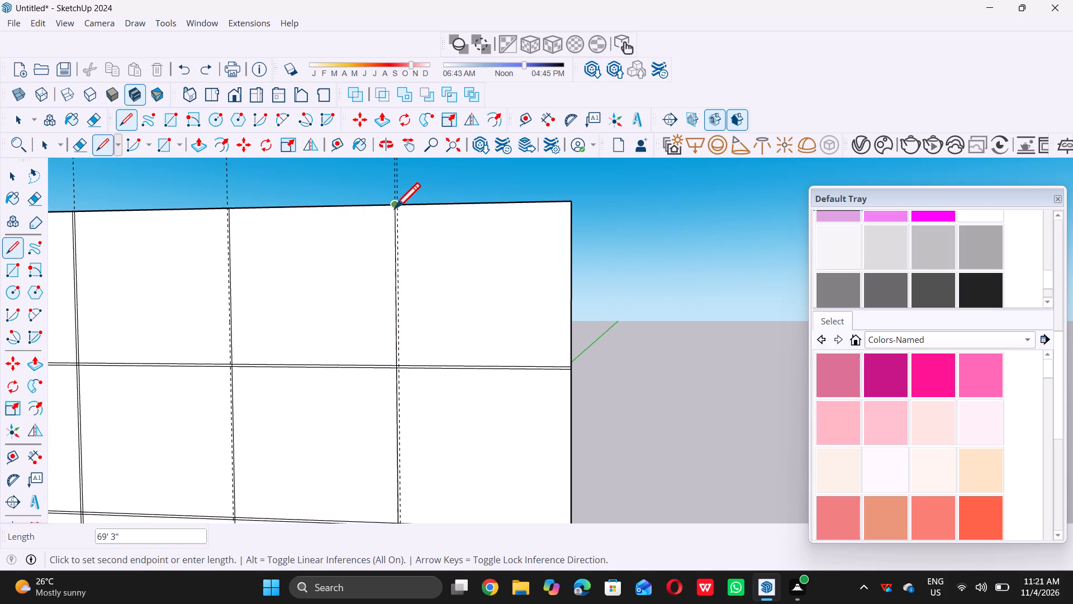
pyautogui.scroll(12, 395, 207)
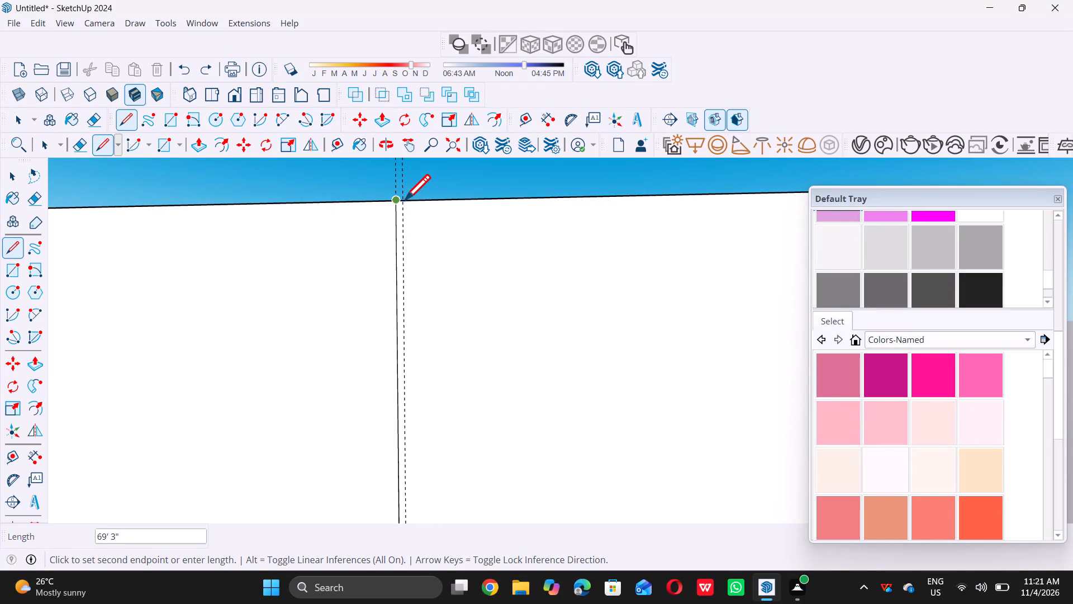
pyautogui.doubleClick(405, 199)
# Draw a 69' 3" line along the guide beside the grid panel's third interior vertical line, from its top edge to its bottom edge.
pyautogui.scroll(-5, 449, 219)
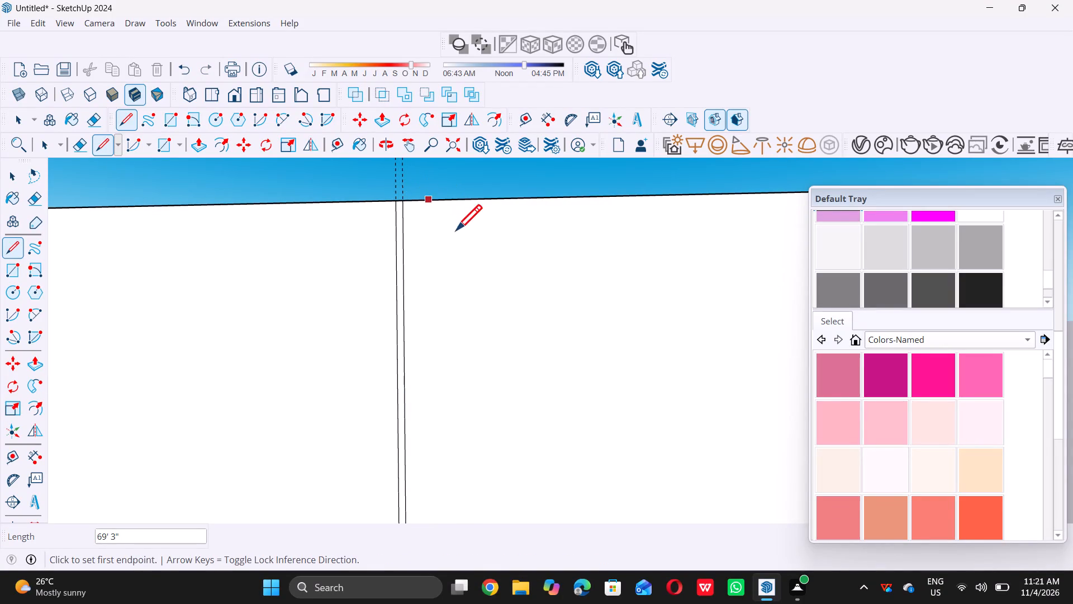
pyautogui.scroll(-20, 456, 230)
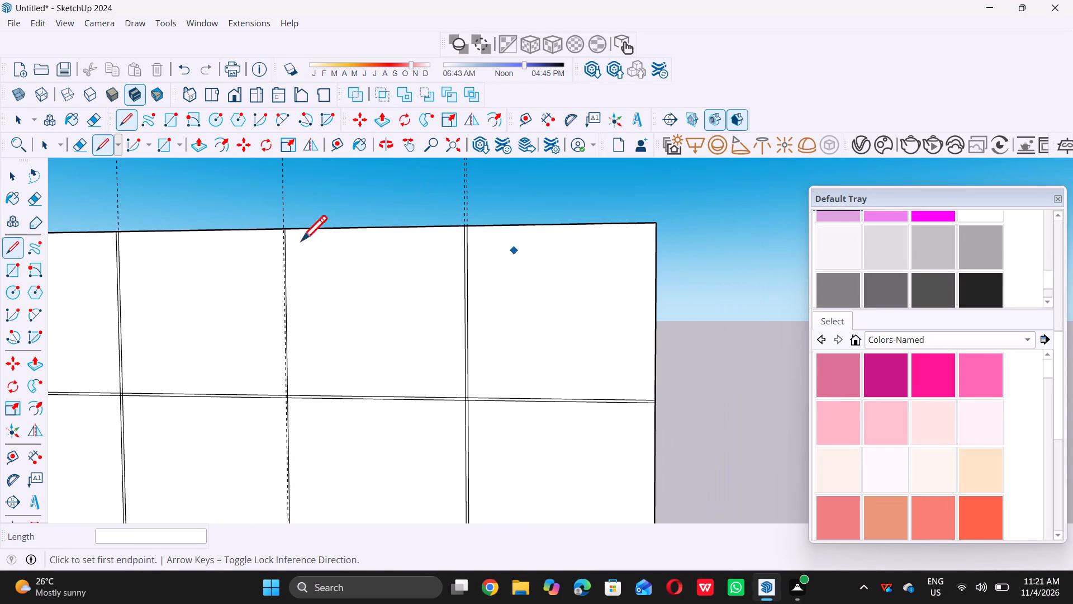
pyautogui.scroll(19, 260, 238)
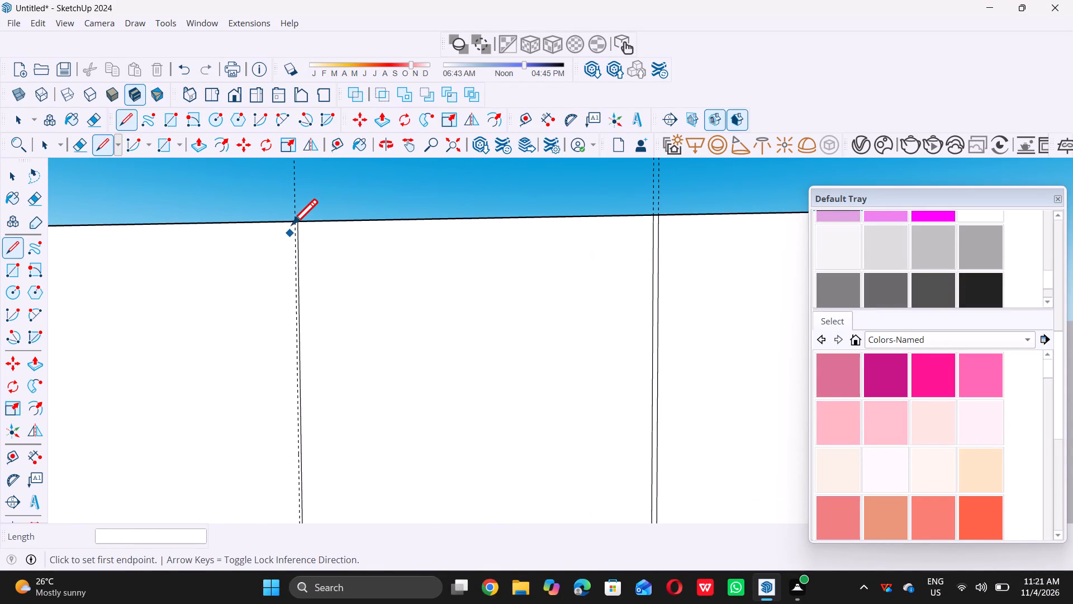
pyautogui.scroll(10, 297, 220)
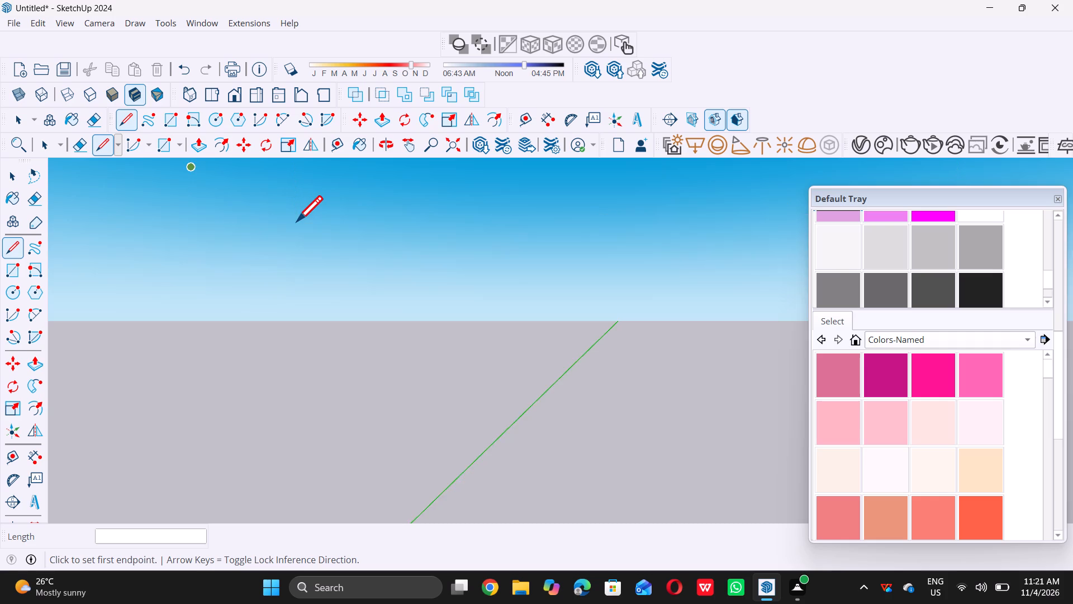
pyautogui.scroll(2, 297, 221)
pyautogui.scroll(-15, 297, 223)
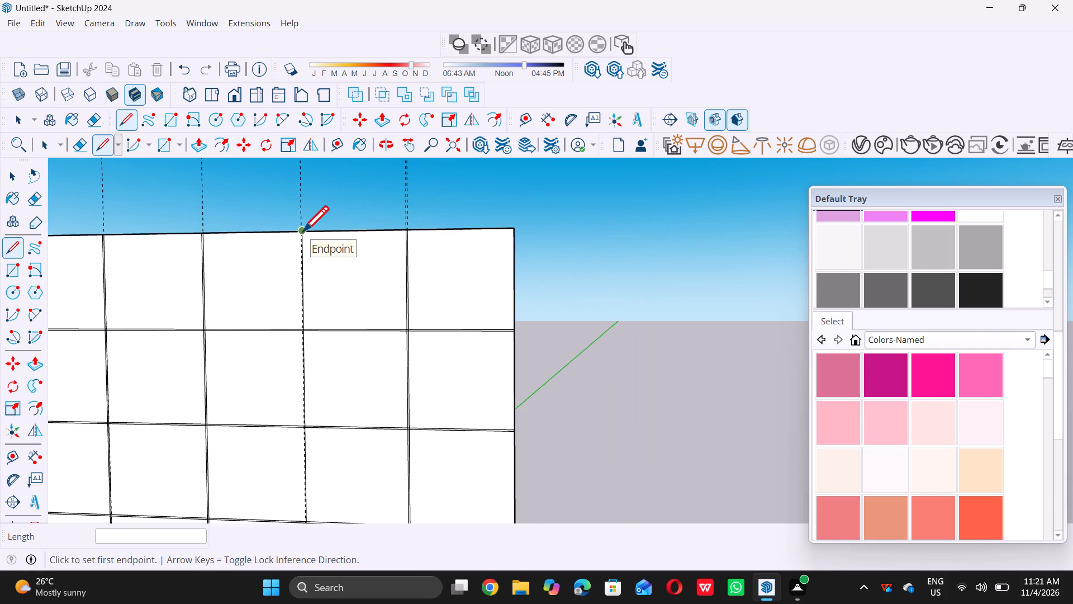
pyautogui.scroll(8, 302, 230)
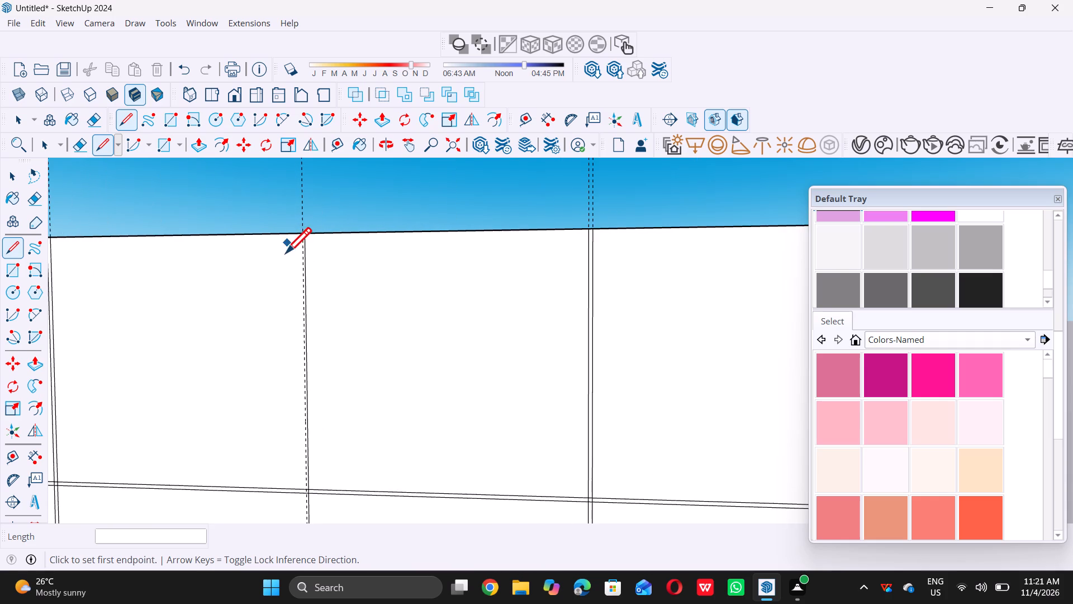
pyautogui.scroll(6, 304, 234)
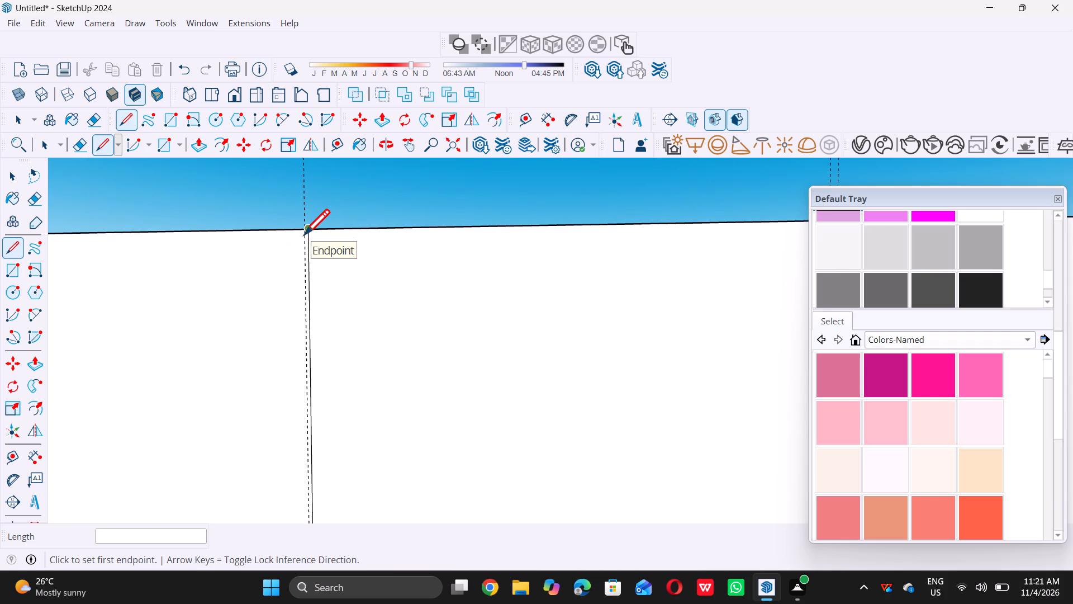
pyautogui.scroll(6, 304, 234)
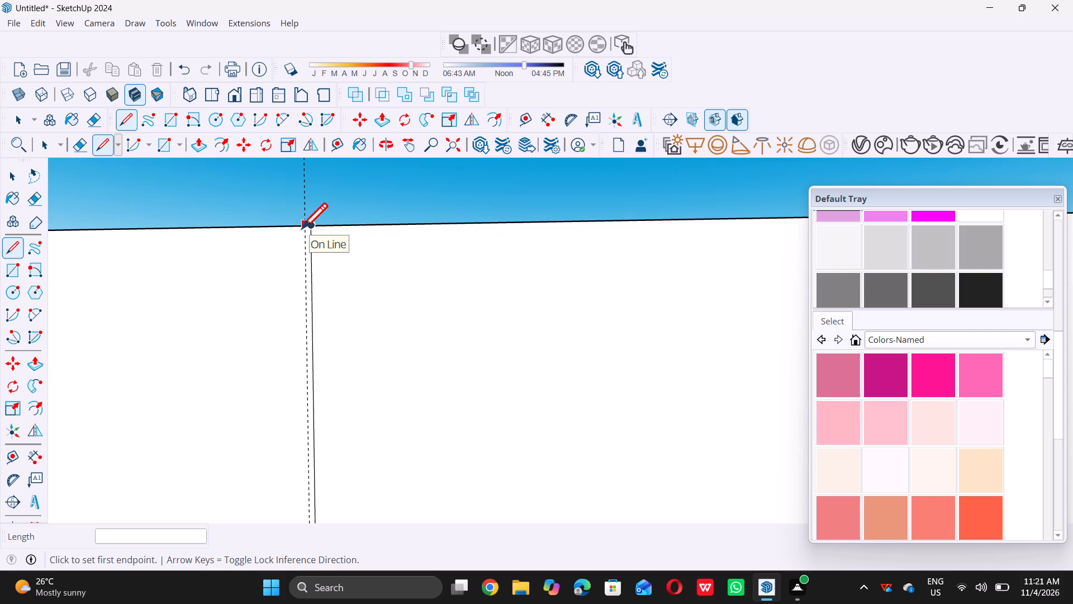
pyautogui.tripleClick(302, 228)
pyautogui.scroll(-8, 305, 282)
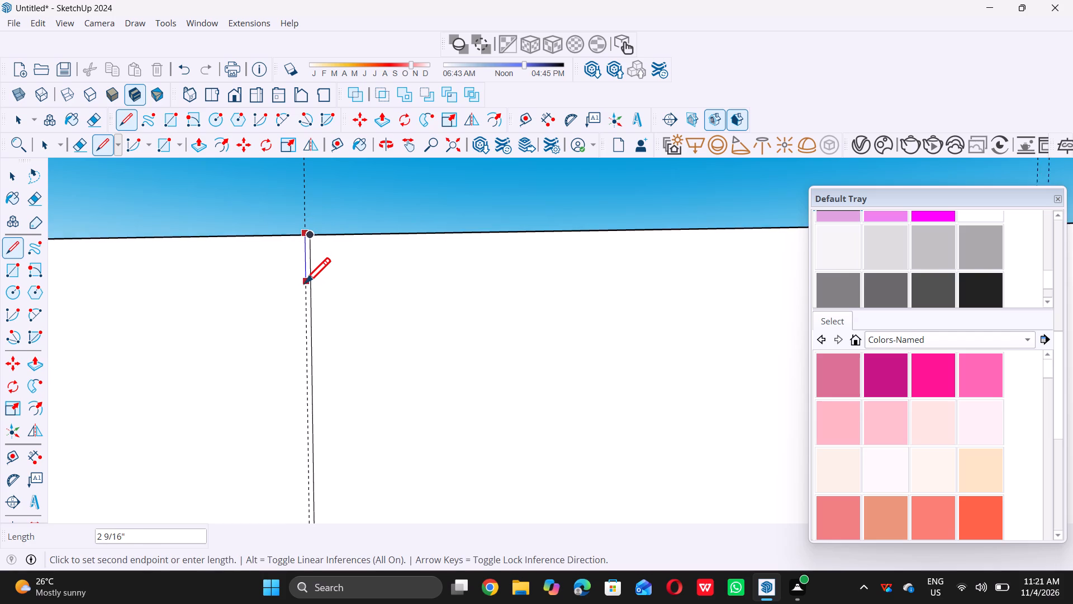
pyautogui.scroll(-18, 305, 283)
pyautogui.scroll(-5, 304, 282)
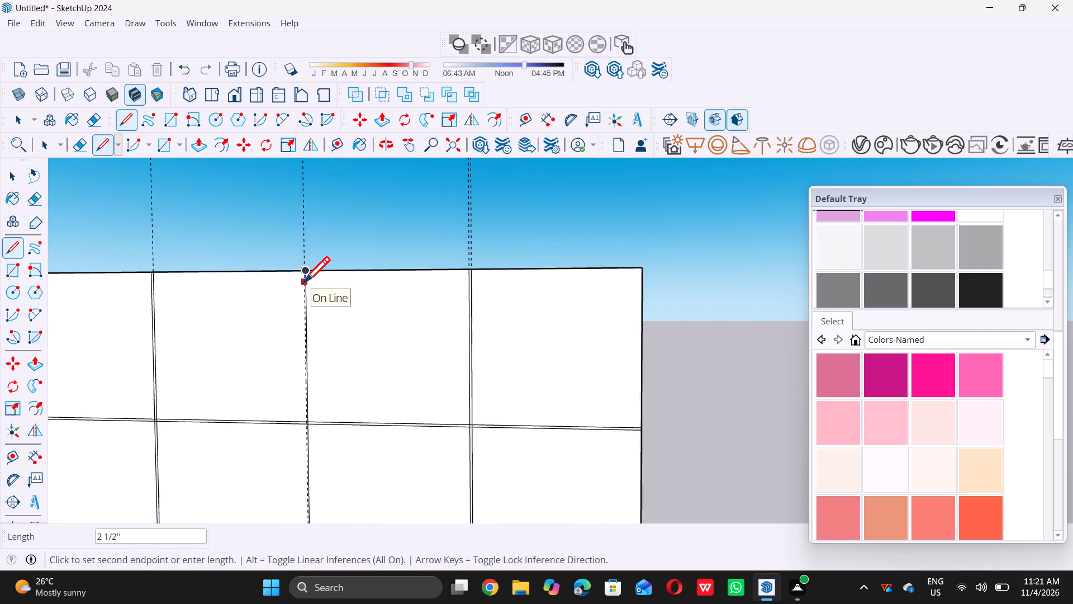
pyautogui.scroll(-20, 304, 282)
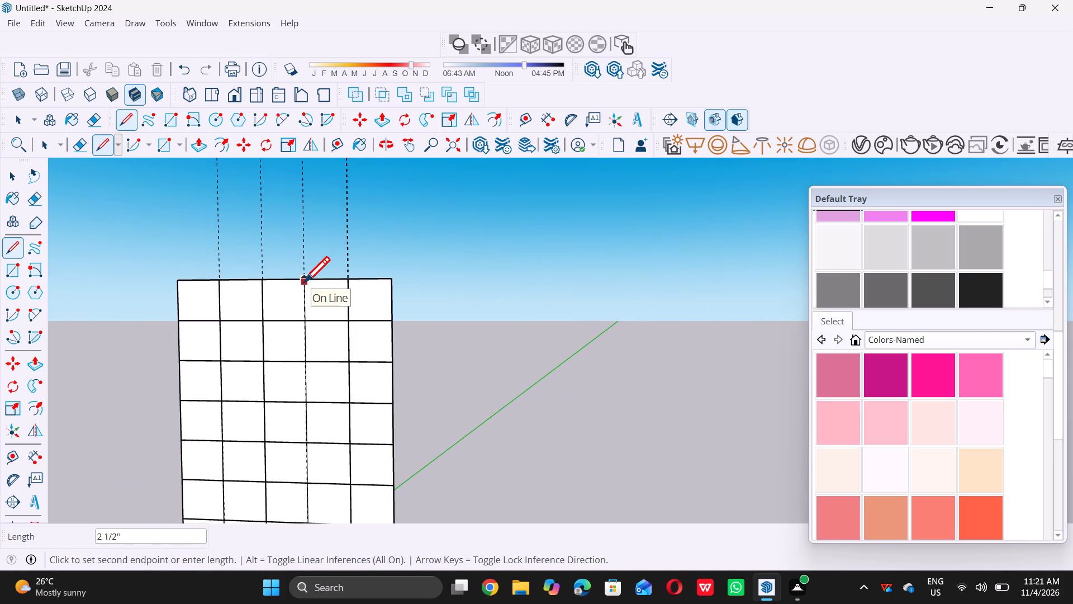
pyautogui.scroll(-8, 304, 282)
pyautogui.scroll(-13, 304, 281)
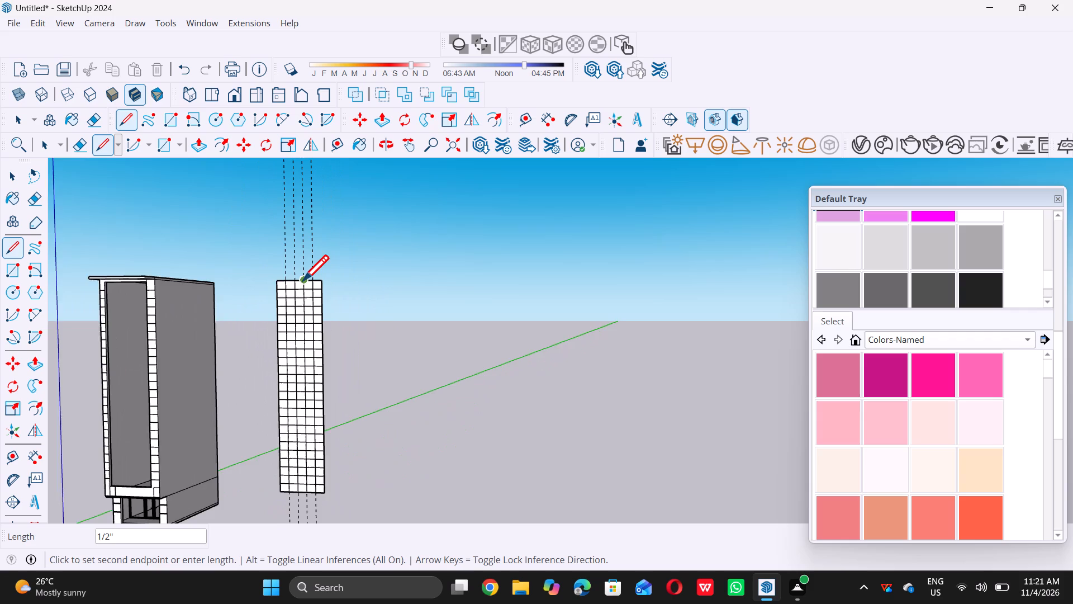
pyautogui.scroll(-3, 303, 280)
pyautogui.scroll(7, 314, 404)
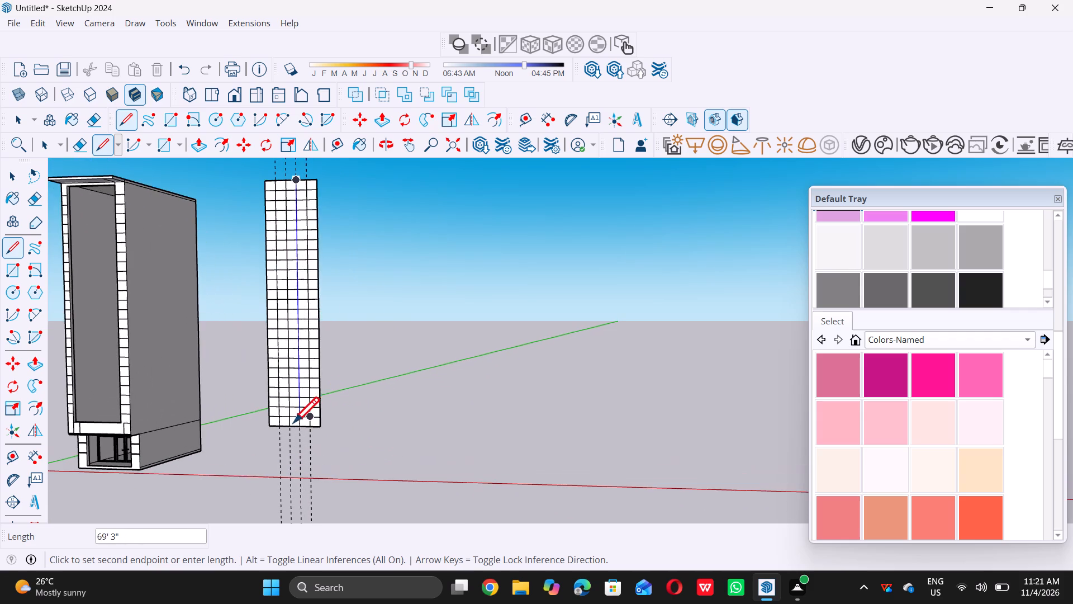
pyautogui.scroll(15, 293, 423)
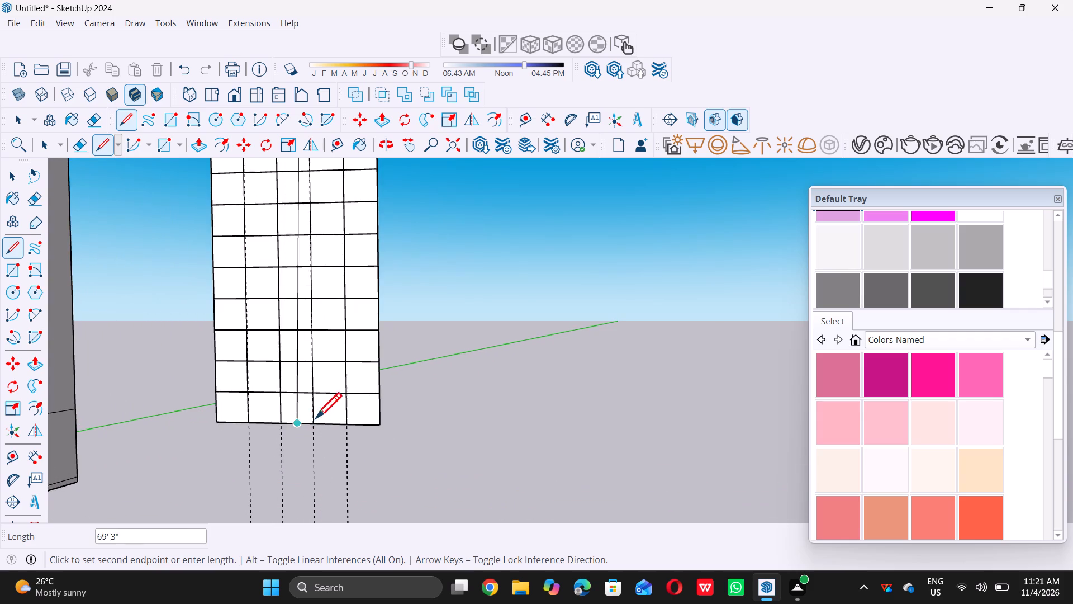
pyautogui.scroll(13, 321, 417)
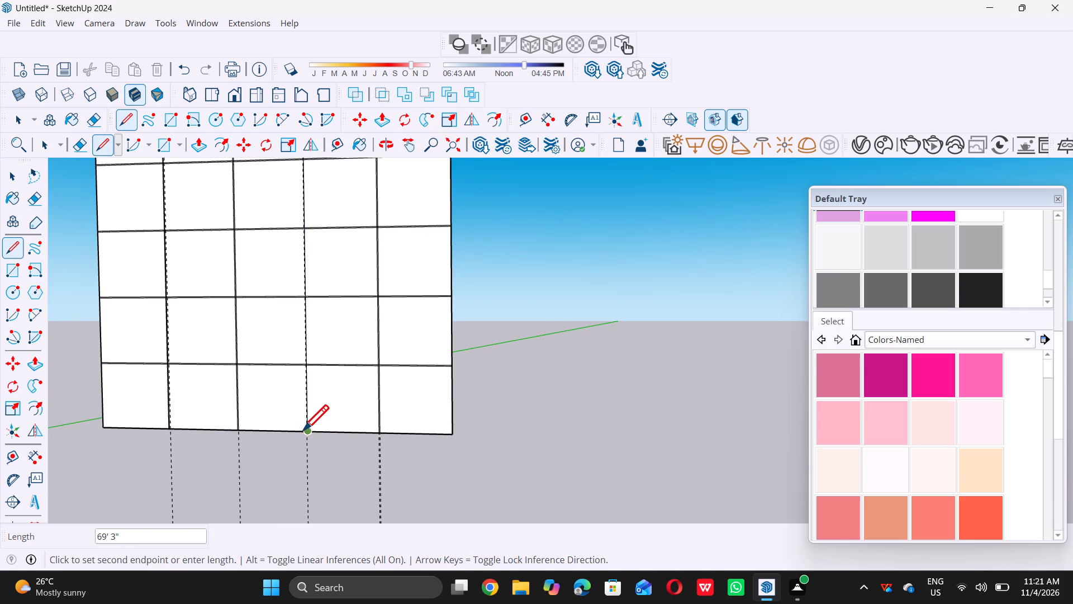
pyautogui.scroll(19, 302, 430)
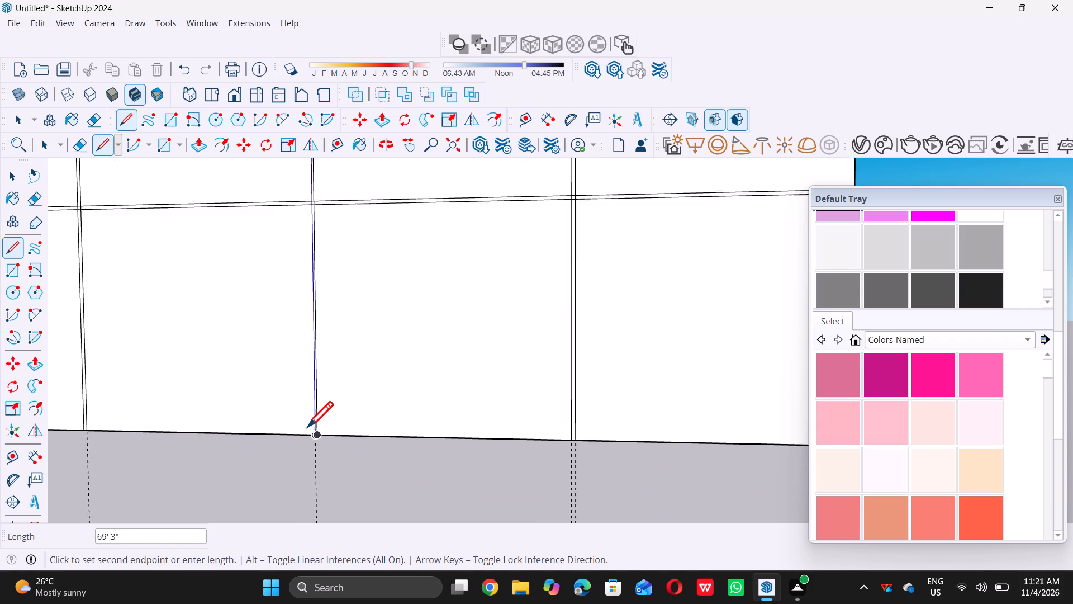
pyautogui.scroll(16, 310, 429)
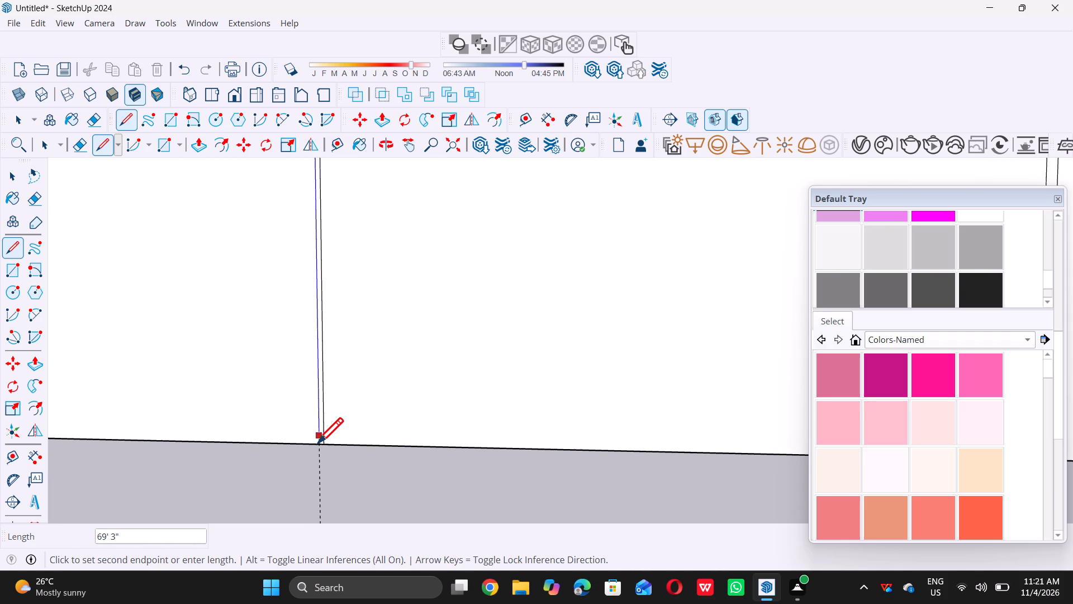
pyautogui.scroll(5, 316, 445)
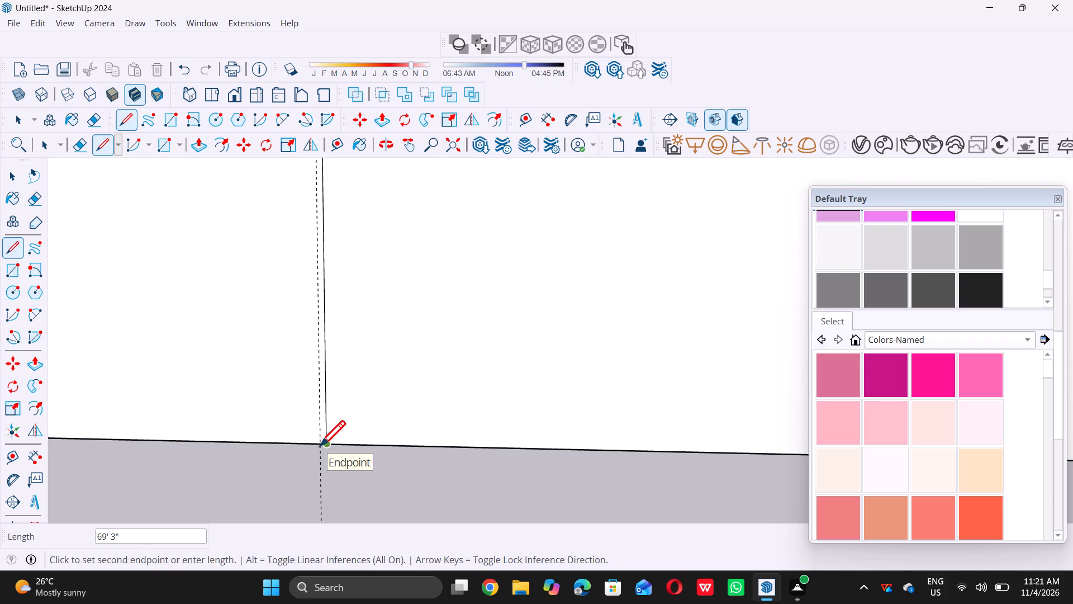
pyautogui.doubleClick(319, 441)
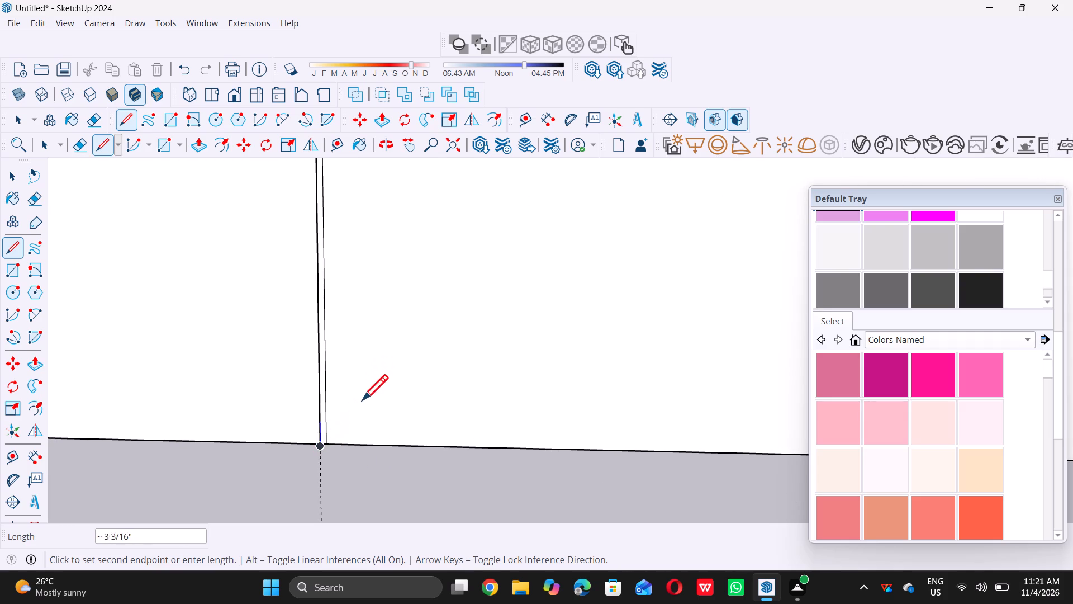
pyautogui.press('space')
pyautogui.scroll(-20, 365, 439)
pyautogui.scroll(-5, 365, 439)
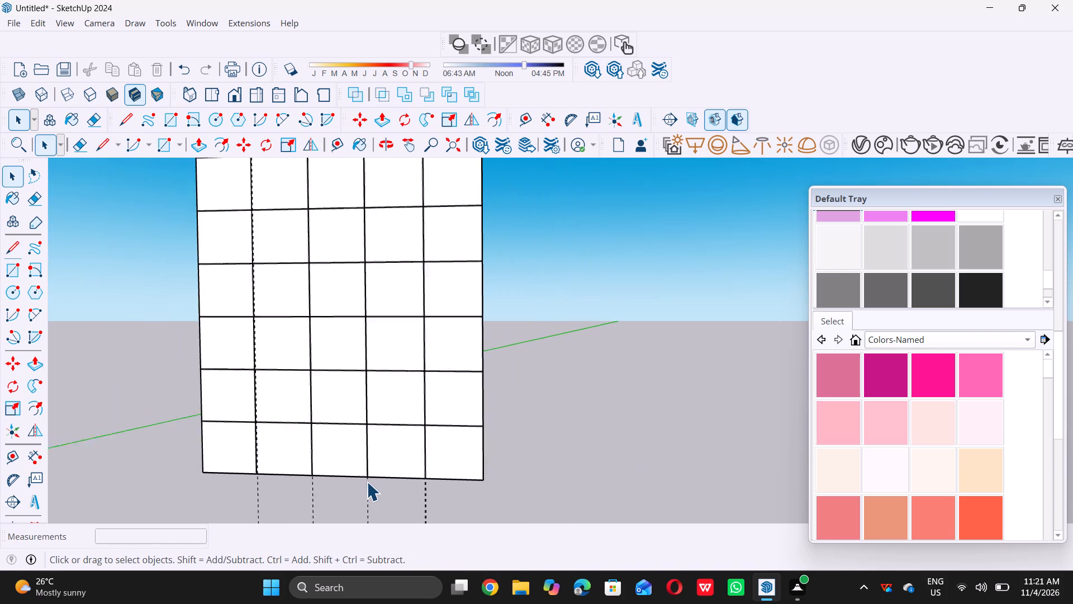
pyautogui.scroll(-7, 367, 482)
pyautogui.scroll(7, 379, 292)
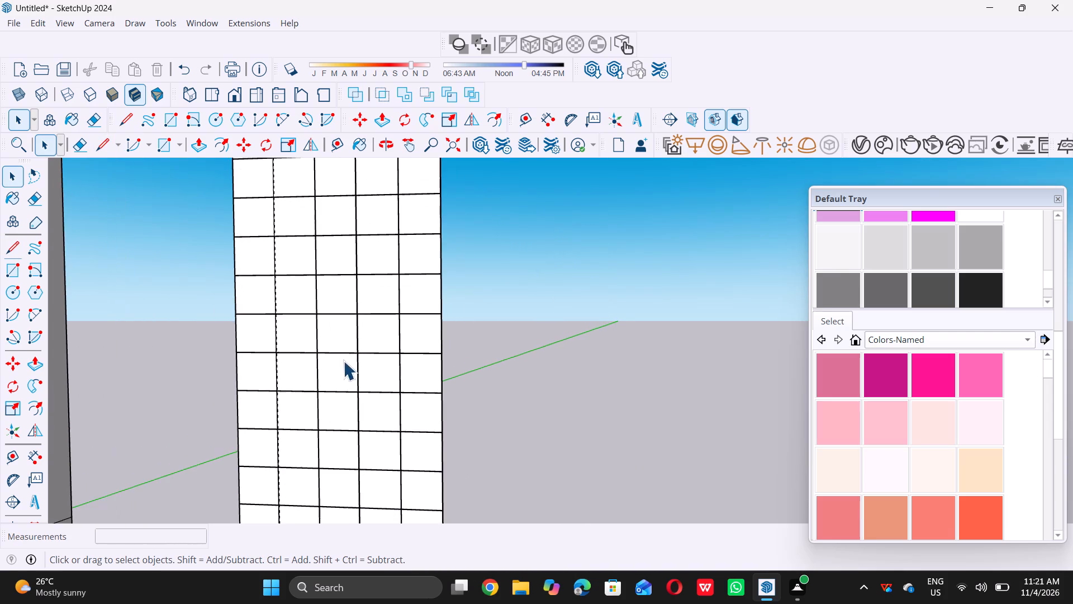
# Undo the full-height line drawn along the guide beside the grid panel's third interior vertical line.
pyautogui.scroll(16, 345, 356)
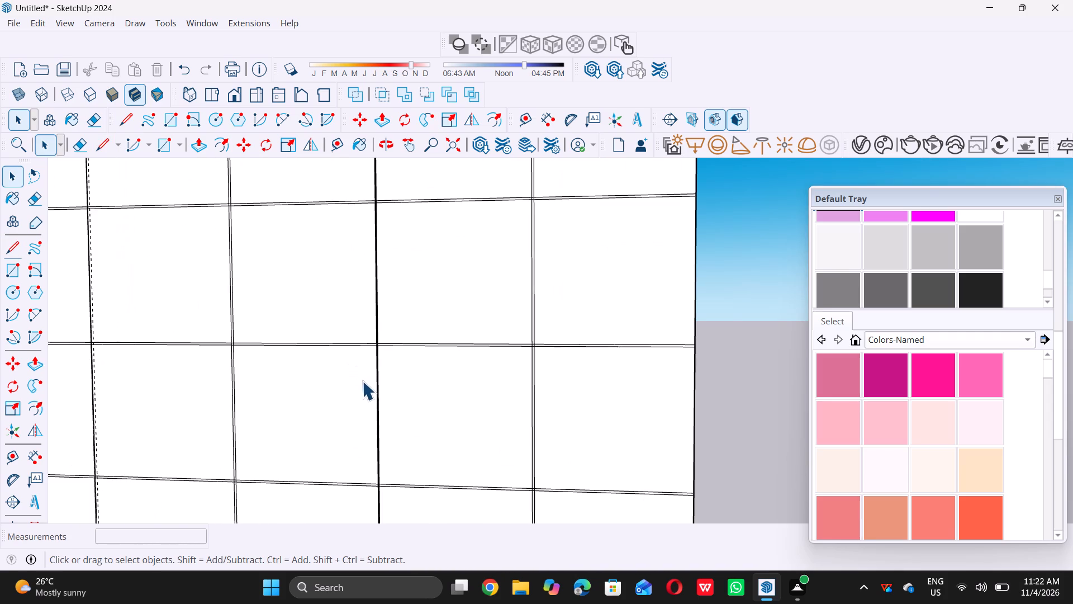
pyautogui.scroll(20, 363, 382)
pyautogui.scroll(3, 397, 418)
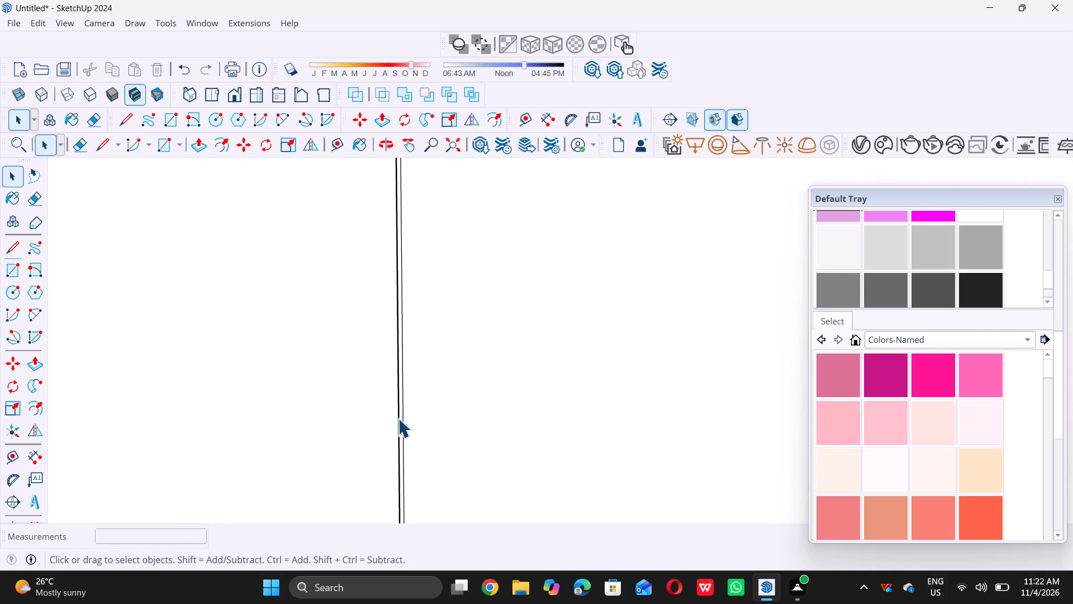
pyautogui.scroll(11, 398, 418)
pyautogui.hotkey('ctrl', 'z')
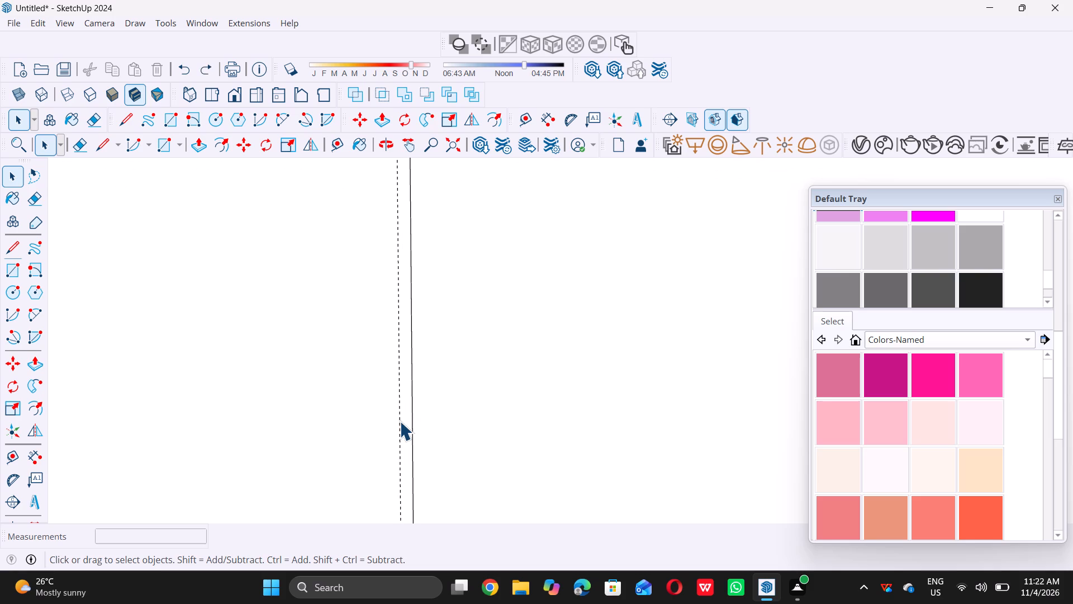
pyautogui.press('y')
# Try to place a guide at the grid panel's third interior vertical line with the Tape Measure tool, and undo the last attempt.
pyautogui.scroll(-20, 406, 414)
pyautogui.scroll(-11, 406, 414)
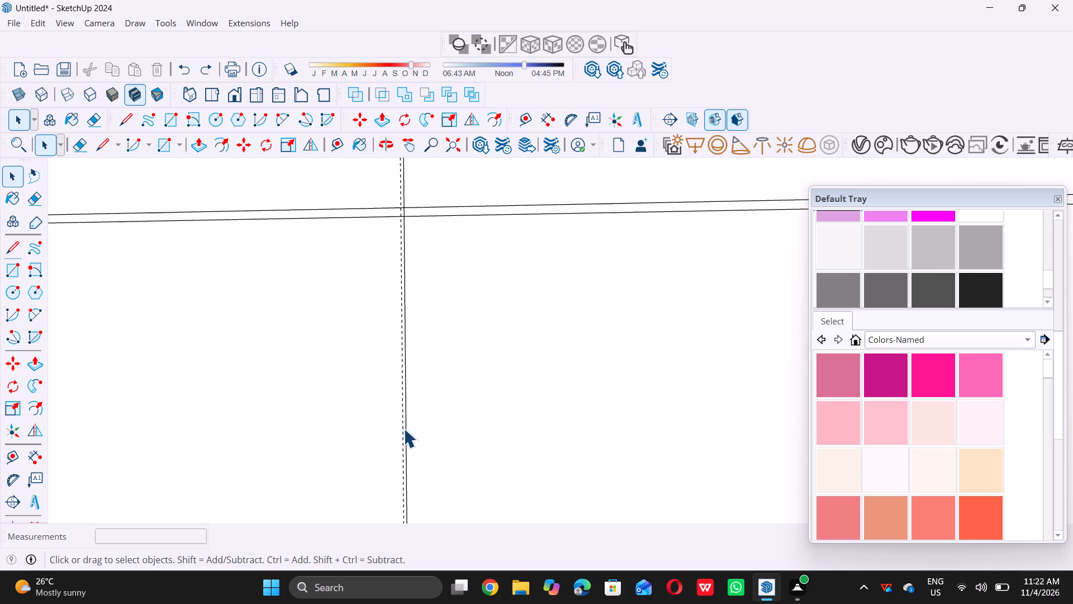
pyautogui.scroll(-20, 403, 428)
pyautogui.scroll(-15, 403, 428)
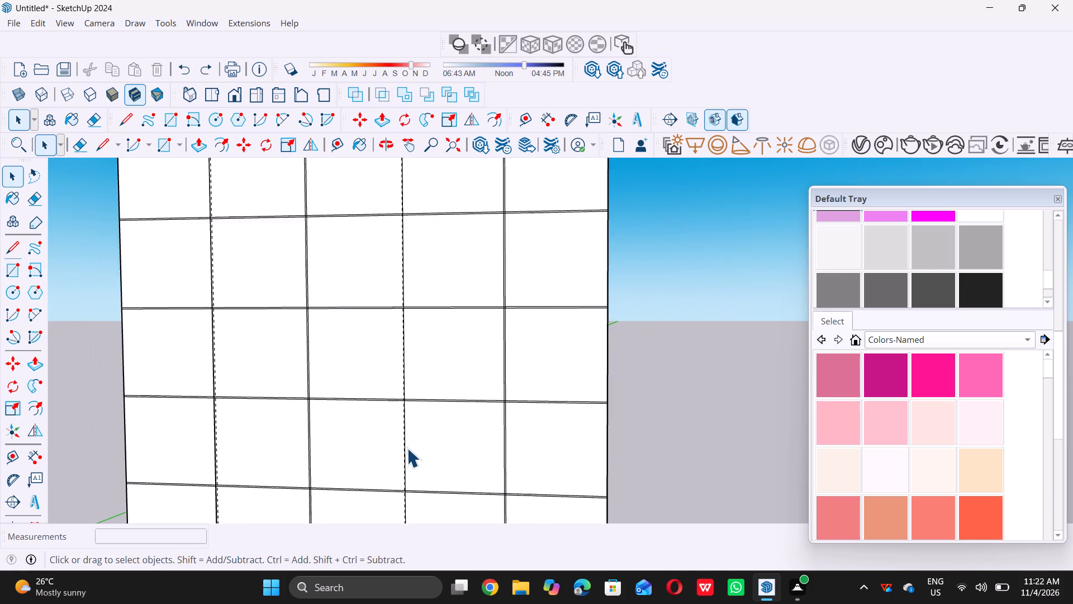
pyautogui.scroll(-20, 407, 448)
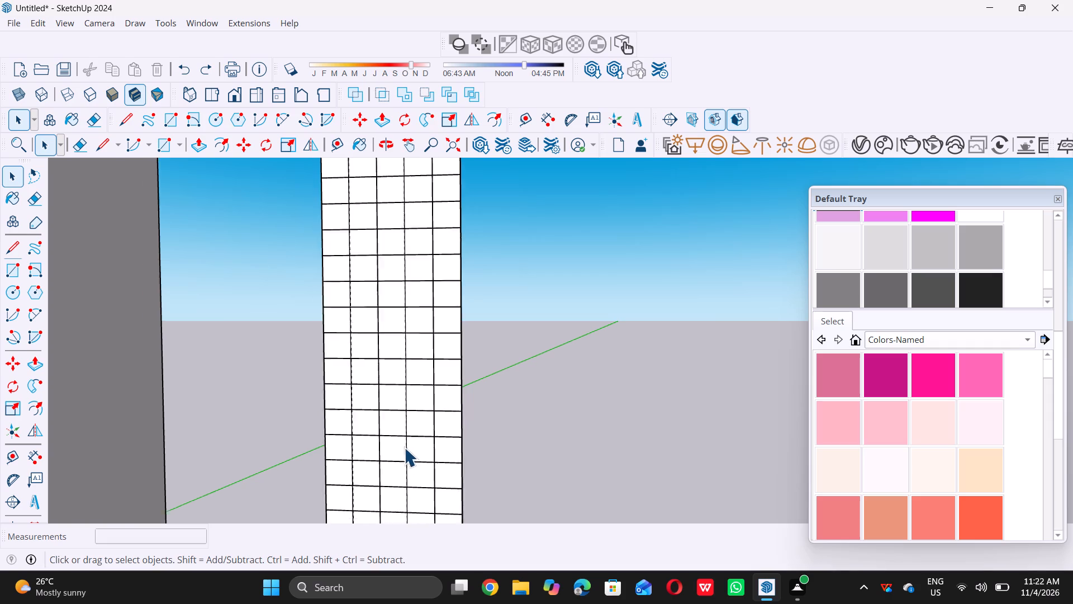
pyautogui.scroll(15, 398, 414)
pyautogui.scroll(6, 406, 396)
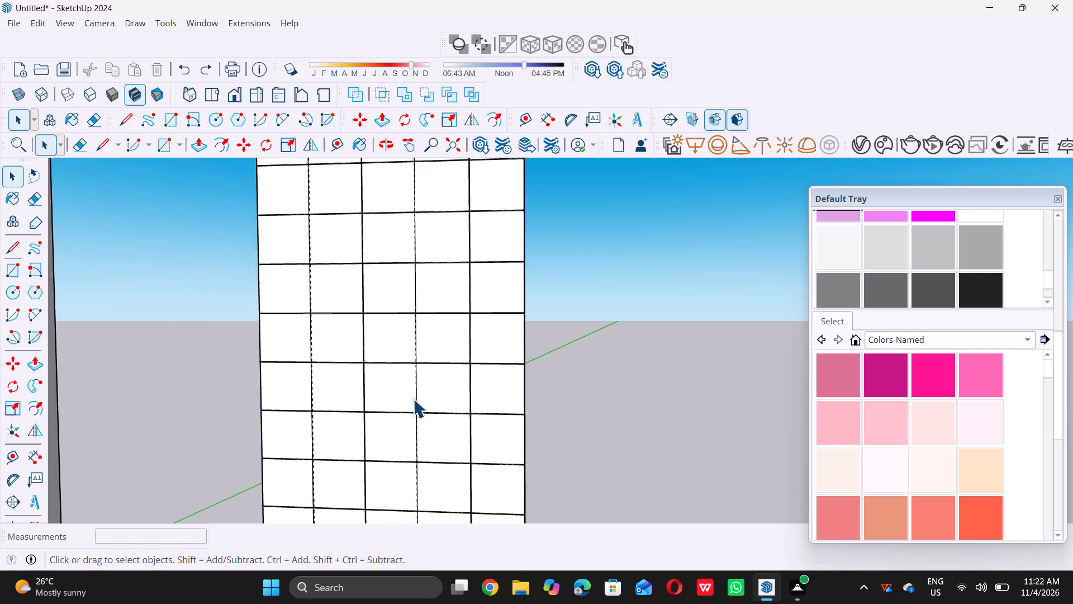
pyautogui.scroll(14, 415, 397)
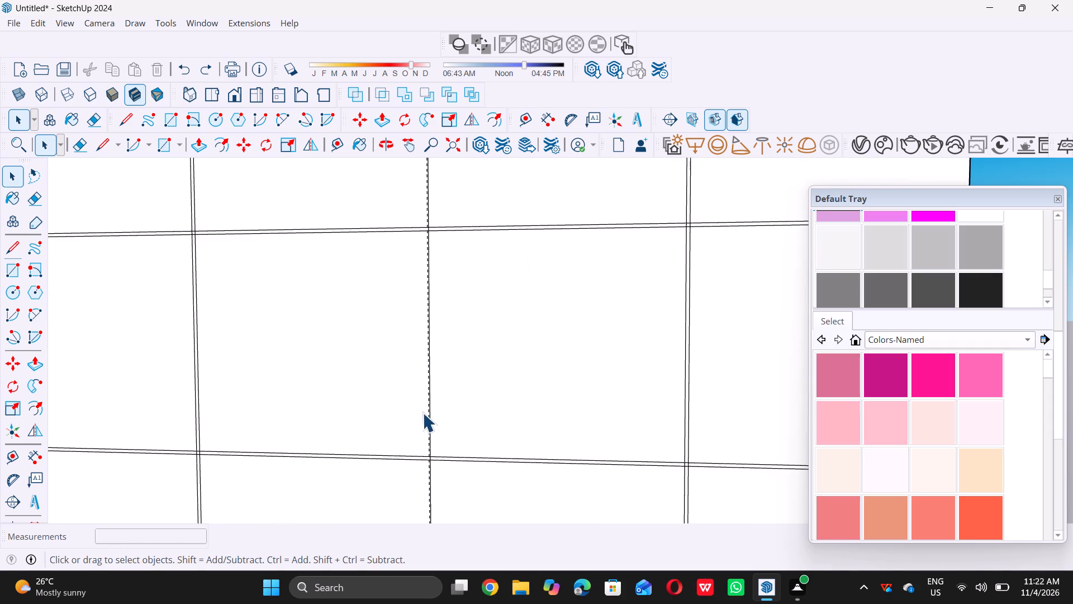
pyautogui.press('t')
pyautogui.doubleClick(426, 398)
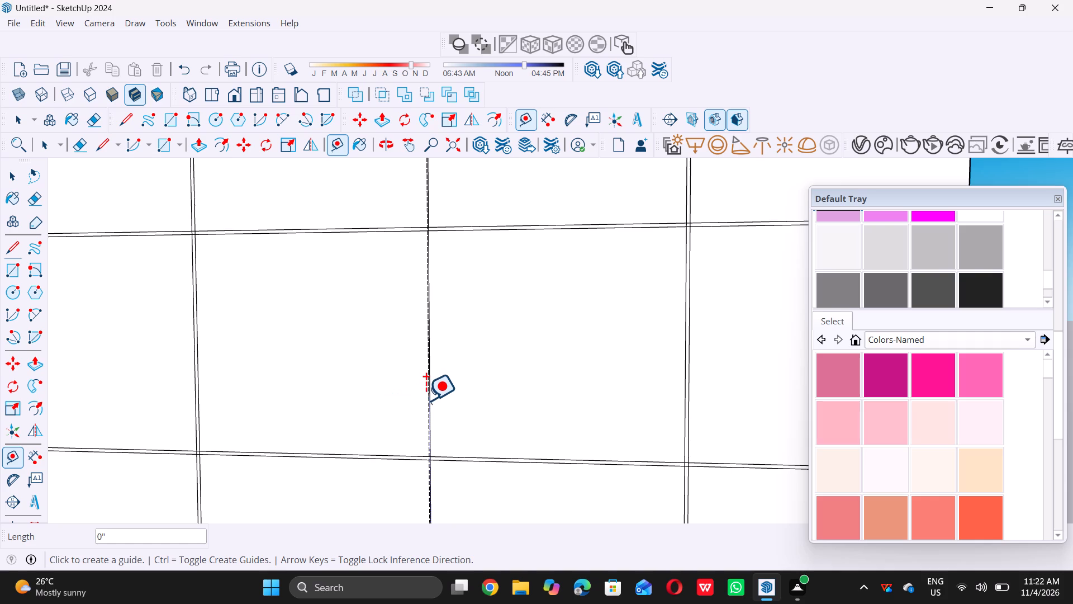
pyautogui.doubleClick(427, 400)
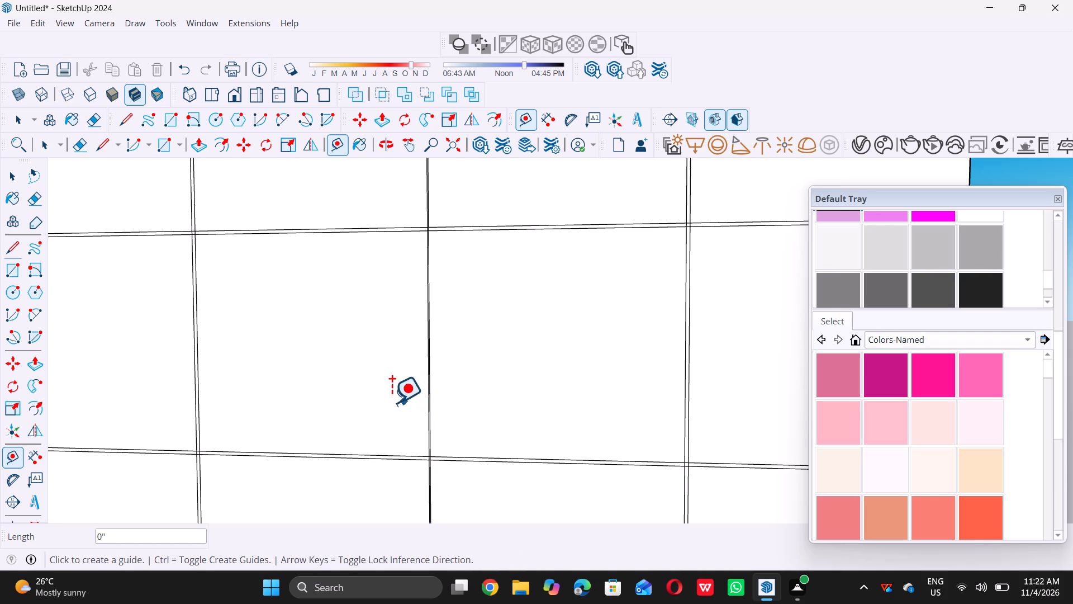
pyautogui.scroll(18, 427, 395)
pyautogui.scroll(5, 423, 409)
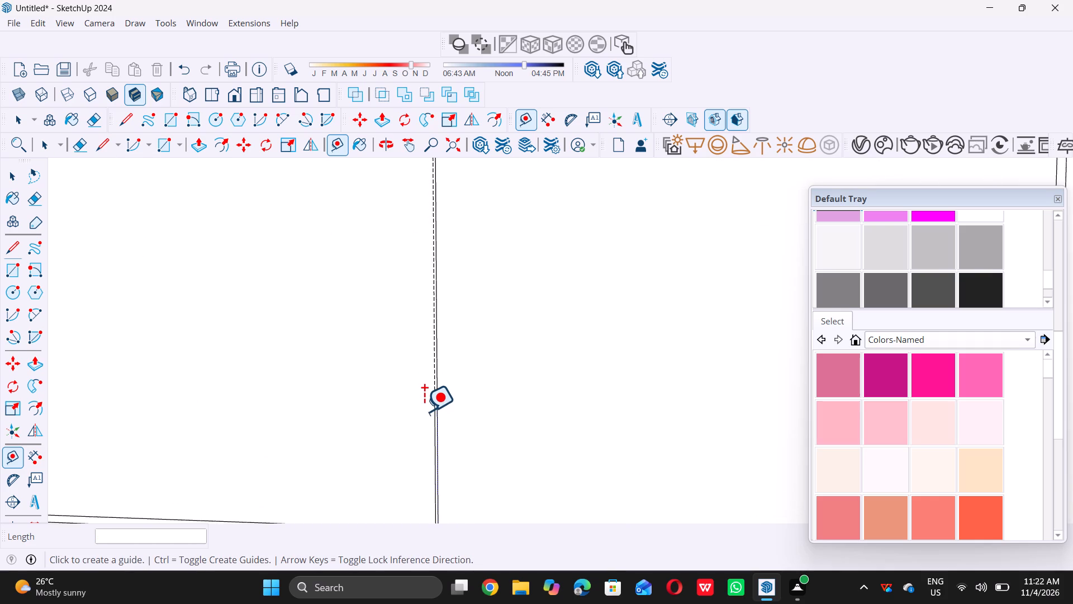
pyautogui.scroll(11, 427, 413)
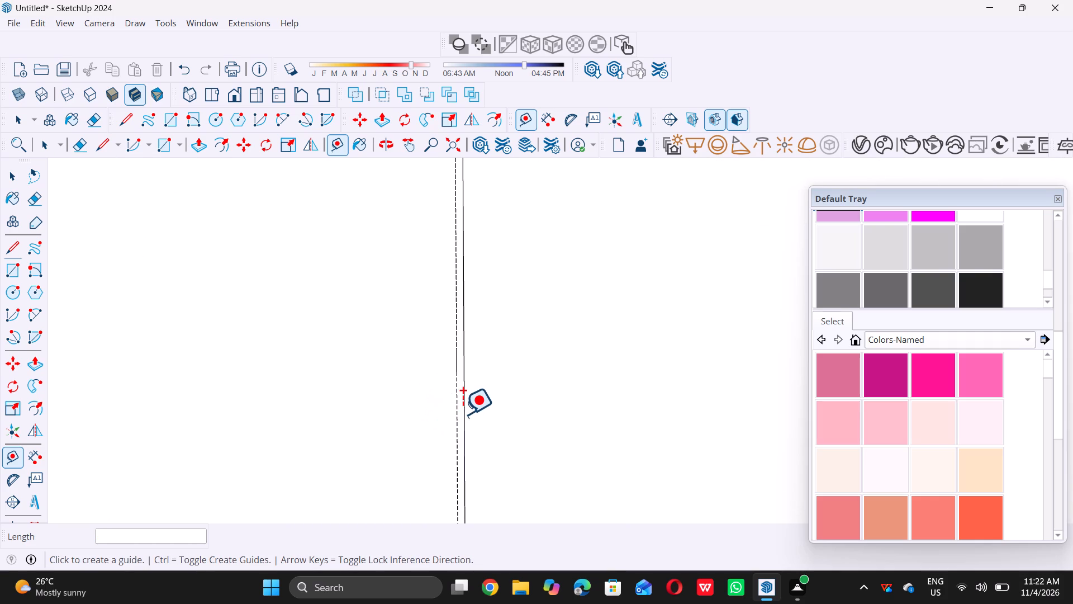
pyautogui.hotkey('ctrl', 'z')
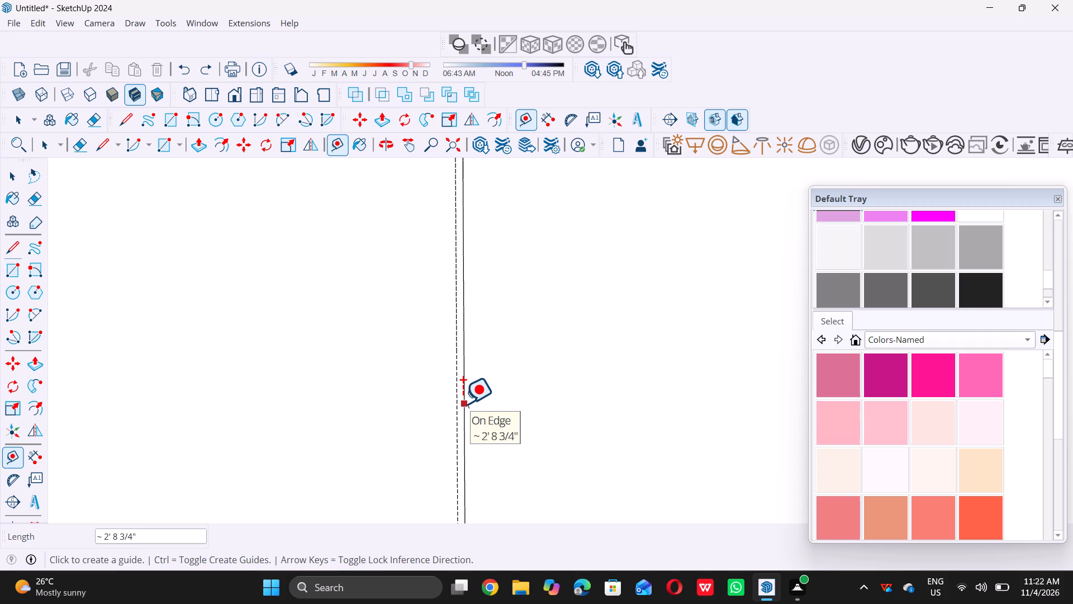
# Place a guide 0.5" from the grid panel's third interior vertical line, on the side of the existing guide.
pyautogui.click(462, 403)
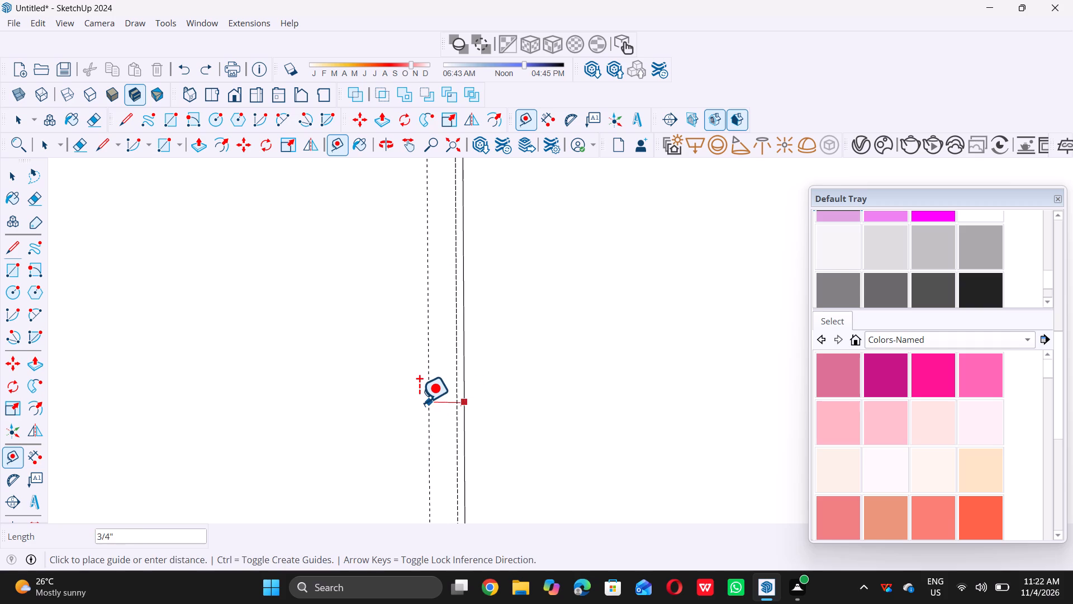
pyautogui.write('0.')
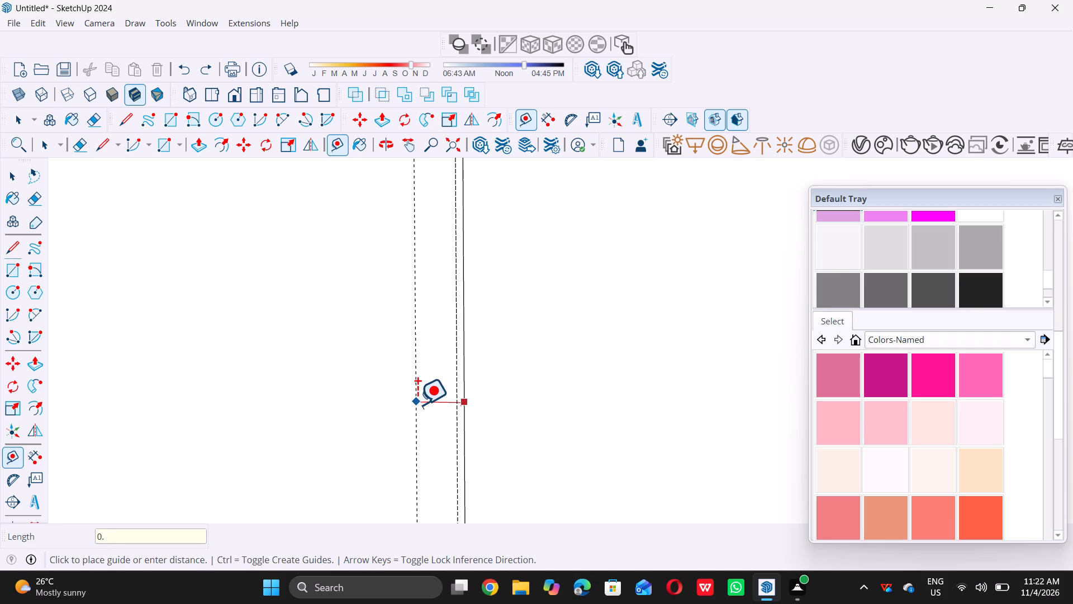
pyautogui.press('5')
pyautogui.hotkey('shift', '"')
pyautogui.press('Return')
pyautogui.press('space')
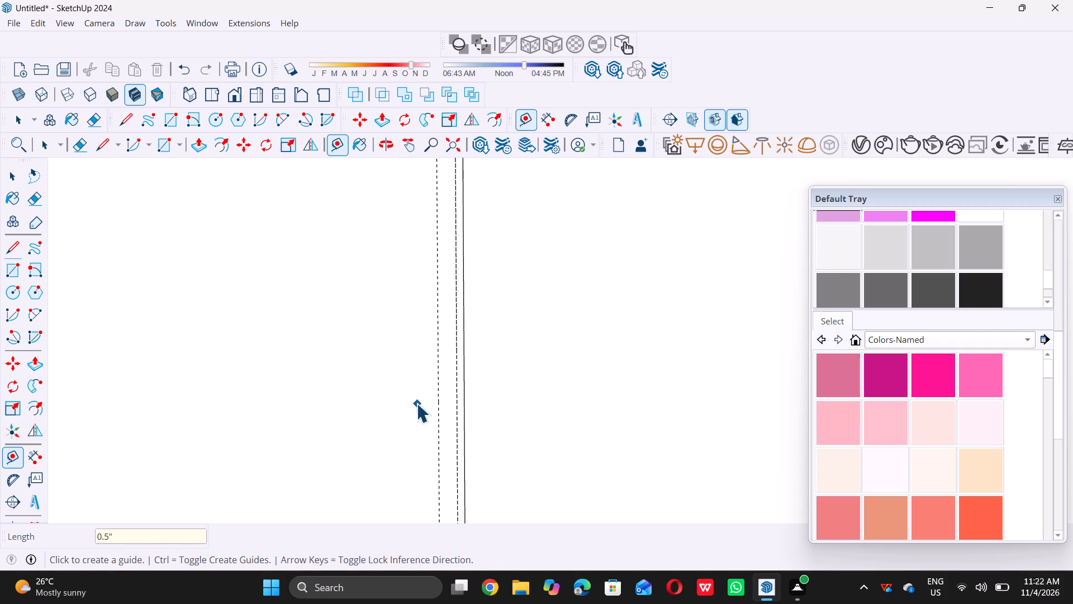
# Draw a 1/2" by 69' 3" rectangle from the new guide at the grid panel's top edge to the third interior vertical line's bottom end.
pyautogui.scroll(-20, 416, 403)
pyautogui.scroll(-12, 416, 403)
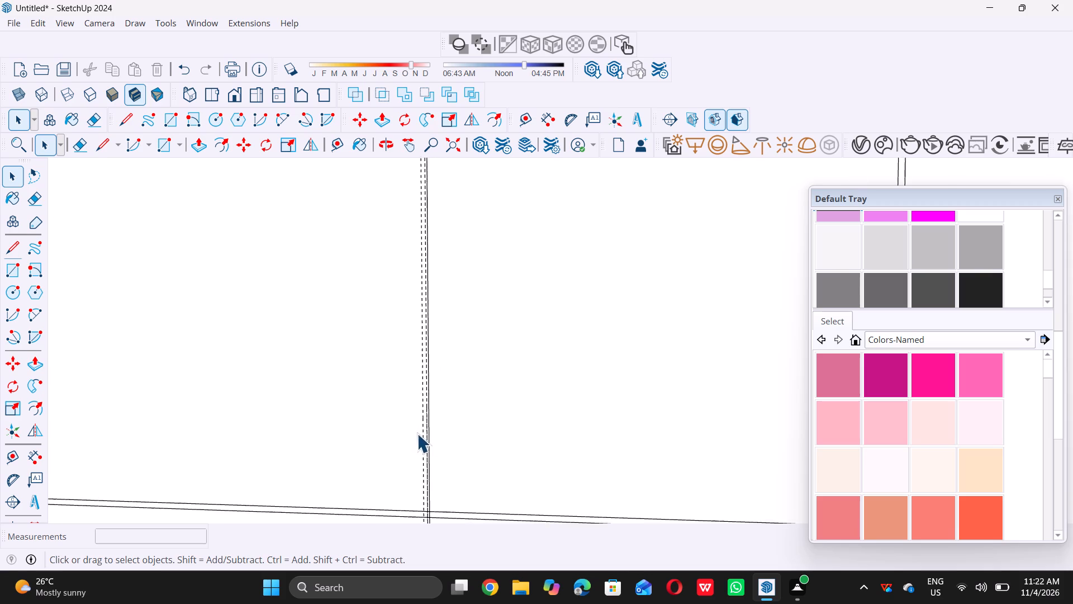
pyautogui.scroll(-20, 417, 433)
pyautogui.scroll(-13, 417, 433)
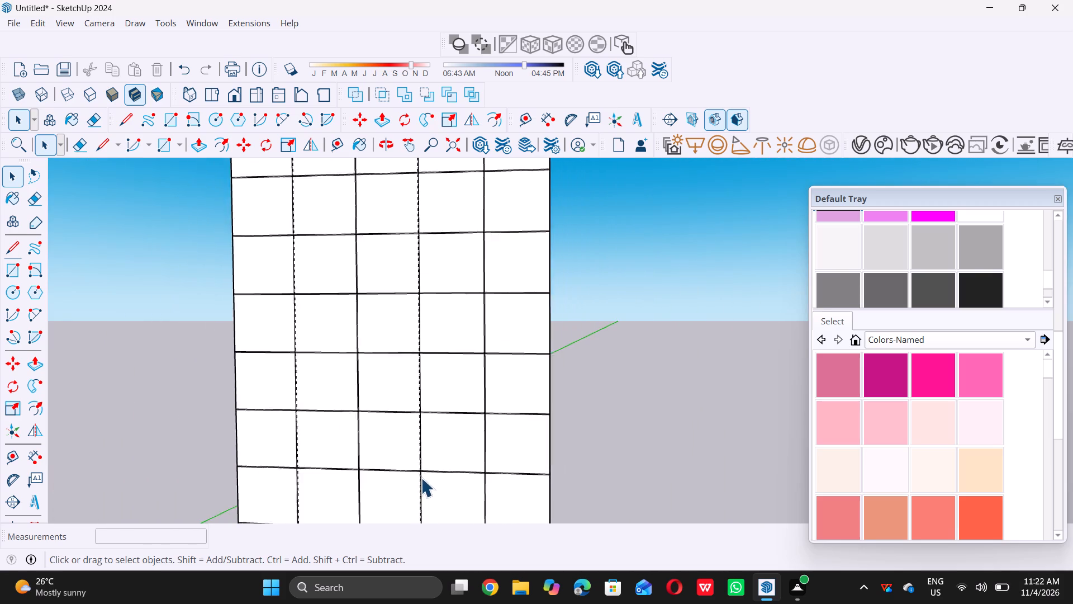
pyautogui.scroll(-19, 421, 478)
pyautogui.scroll(4, 416, 280)
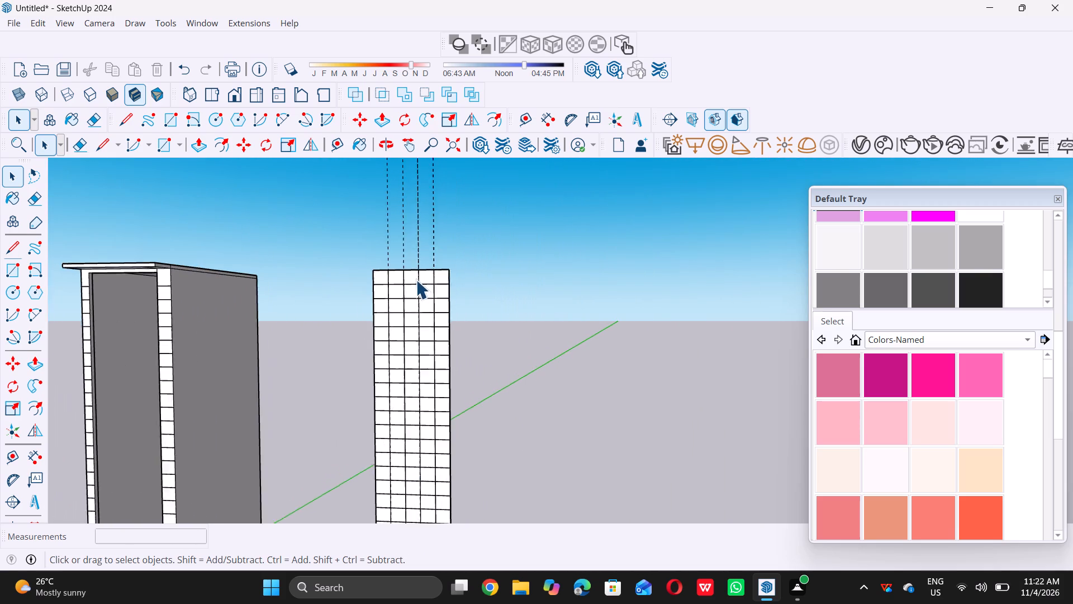
pyautogui.scroll(10, 416, 280)
pyautogui.scroll(20, 420, 256)
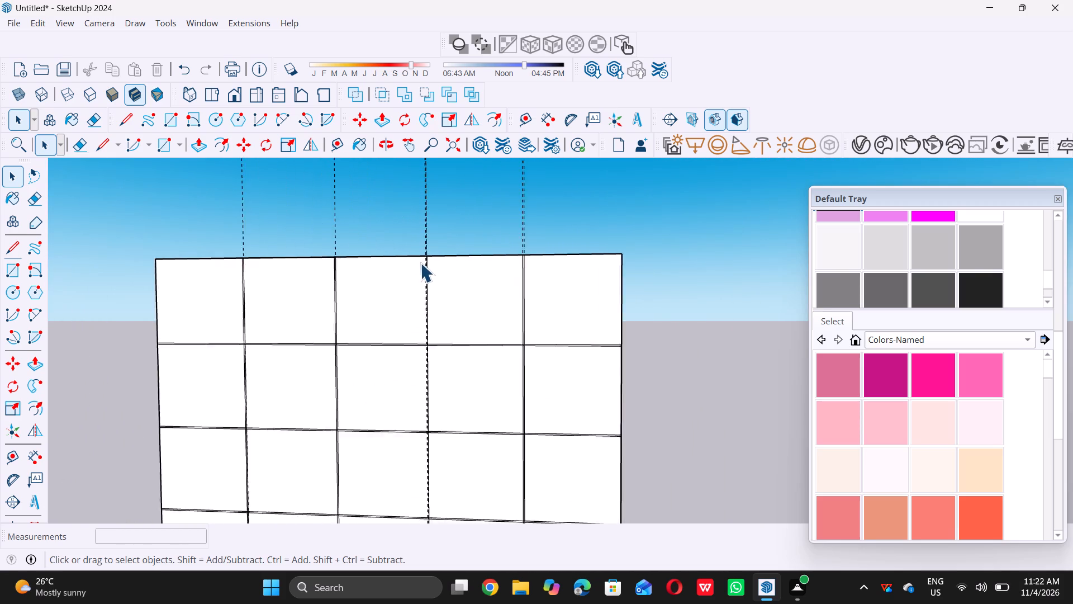
pyautogui.scroll(19, 426, 268)
pyautogui.scroll(4, 435, 246)
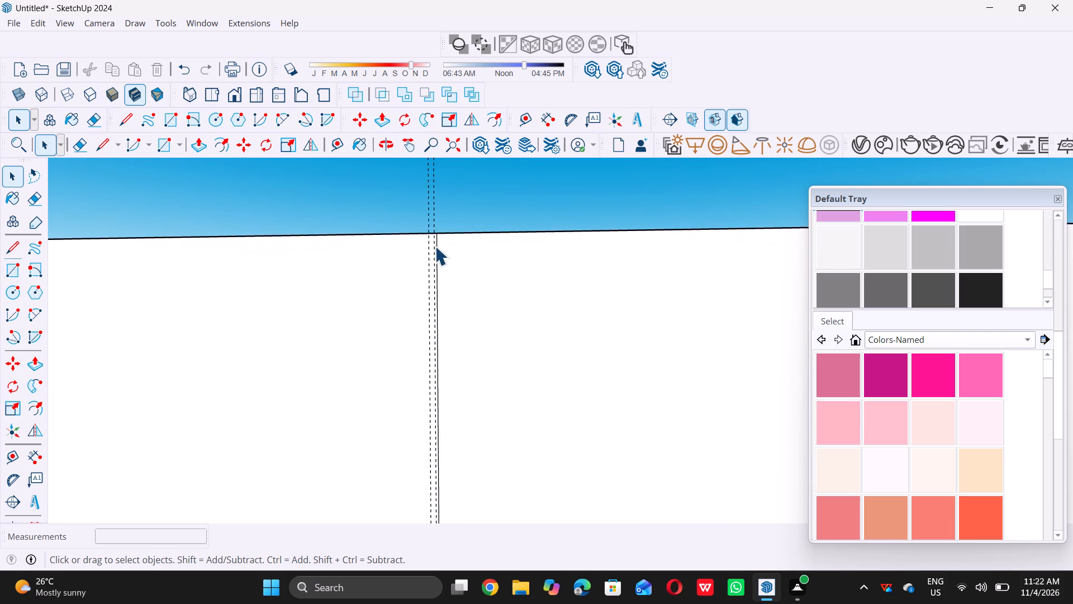
pyautogui.scroll(12, 435, 246)
pyautogui.press('r')
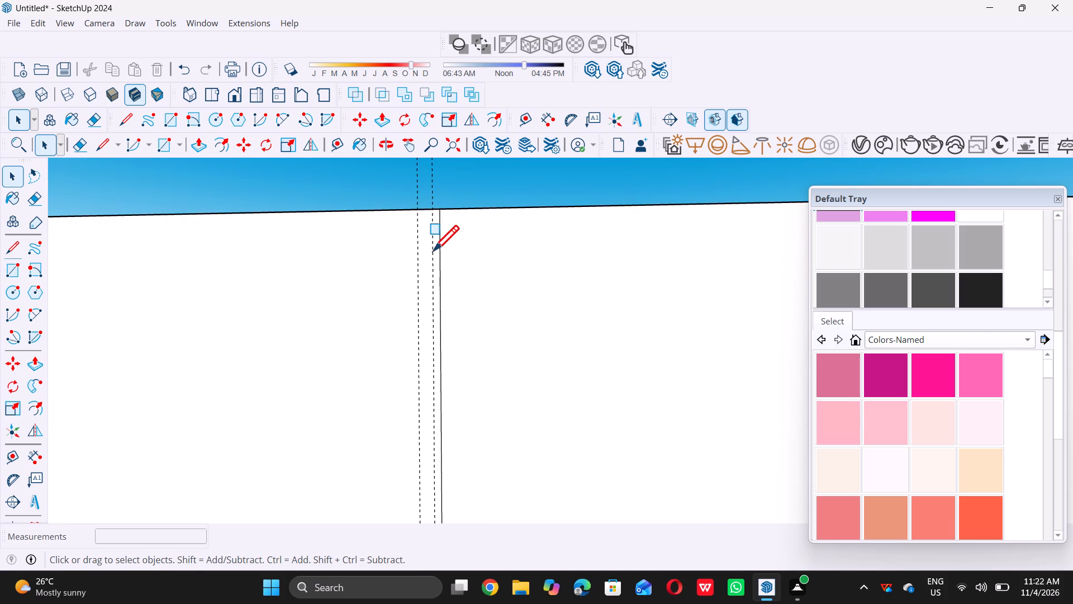
pyautogui.doubleClick(418, 213)
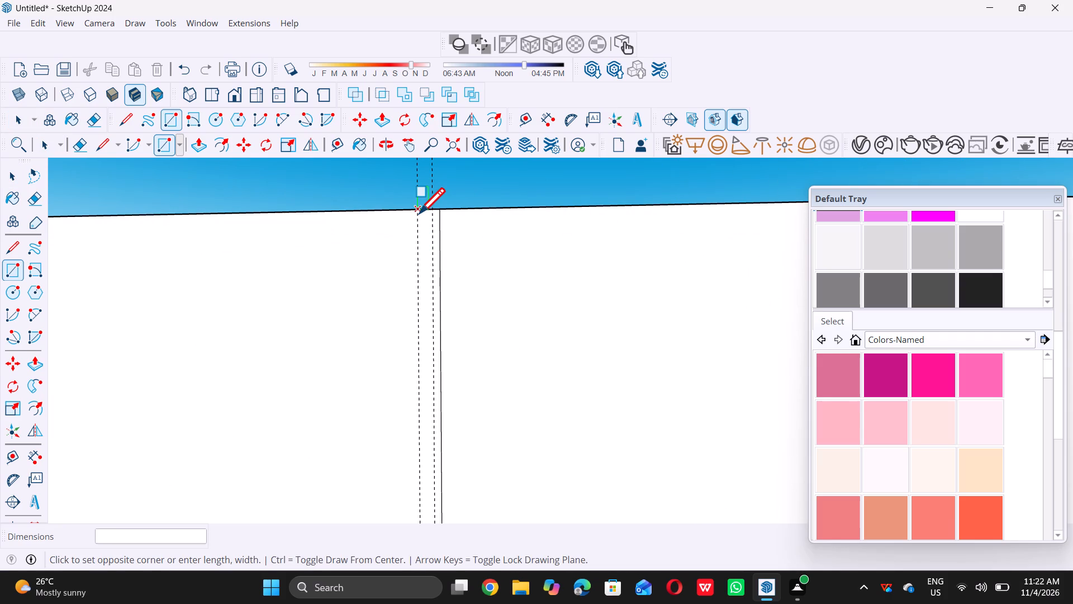
pyautogui.scroll(-20, 419, 213)
pyautogui.scroll(-12, 419, 213)
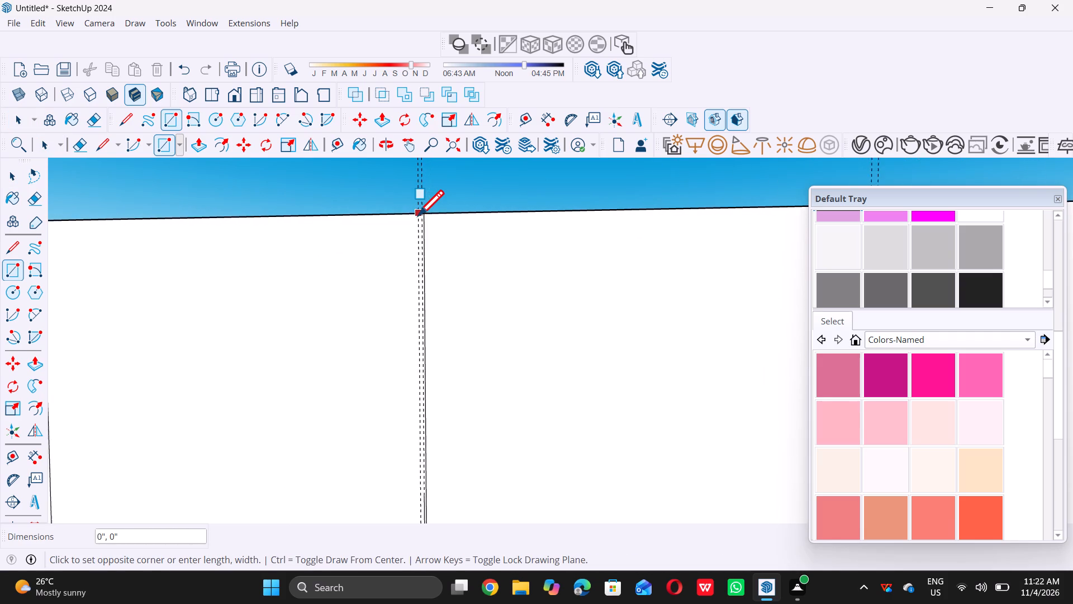
pyautogui.scroll(-20, 418, 215)
pyautogui.scroll(-13, 418, 215)
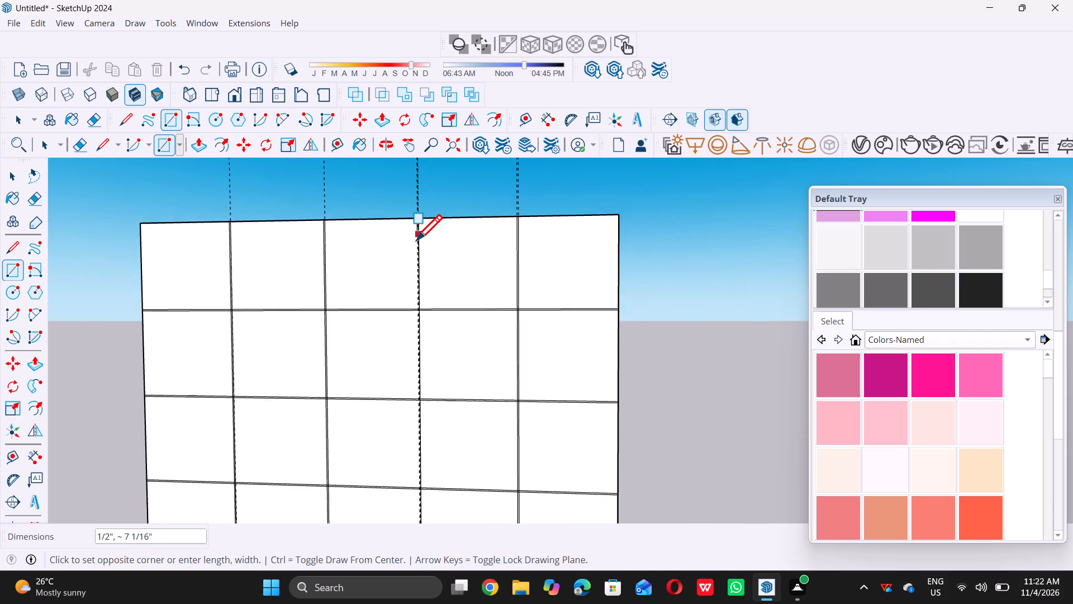
pyautogui.scroll(-17, 415, 240)
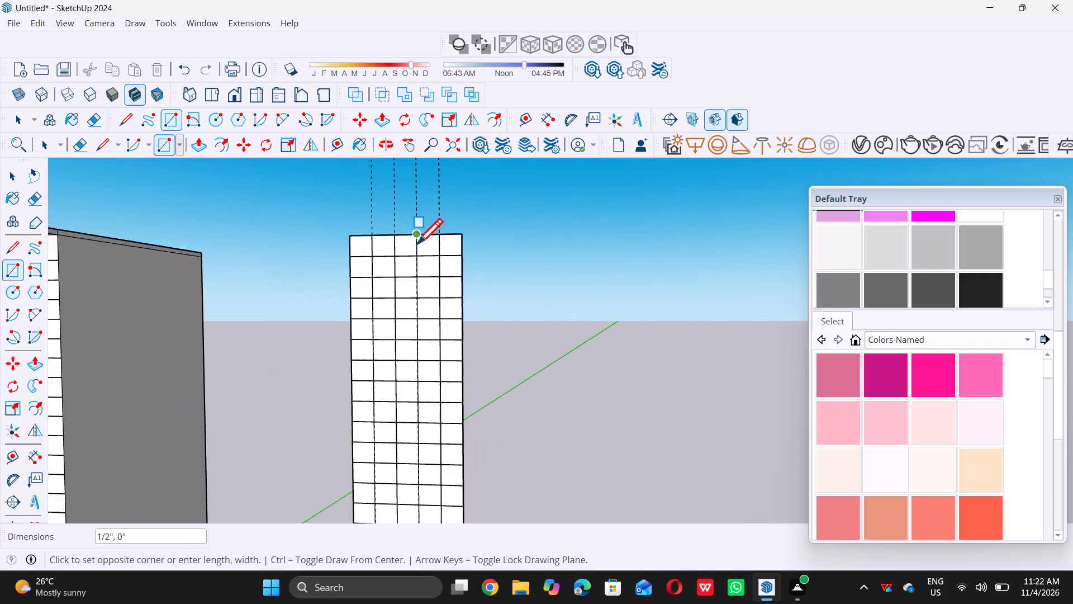
pyautogui.scroll(-13, 417, 244)
pyautogui.scroll(8, 412, 437)
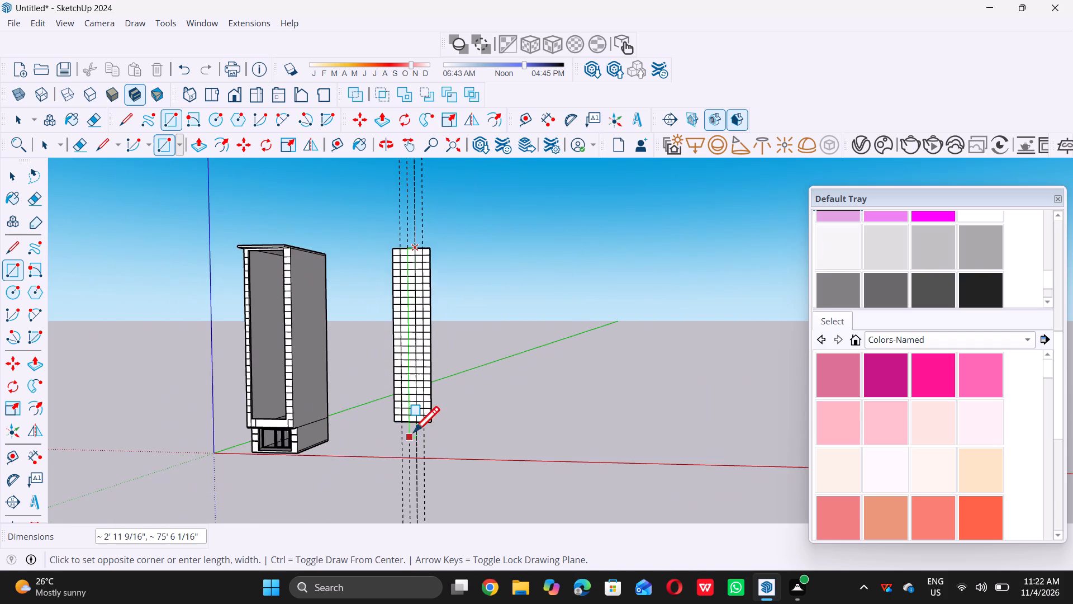
pyautogui.scroll(16, 414, 421)
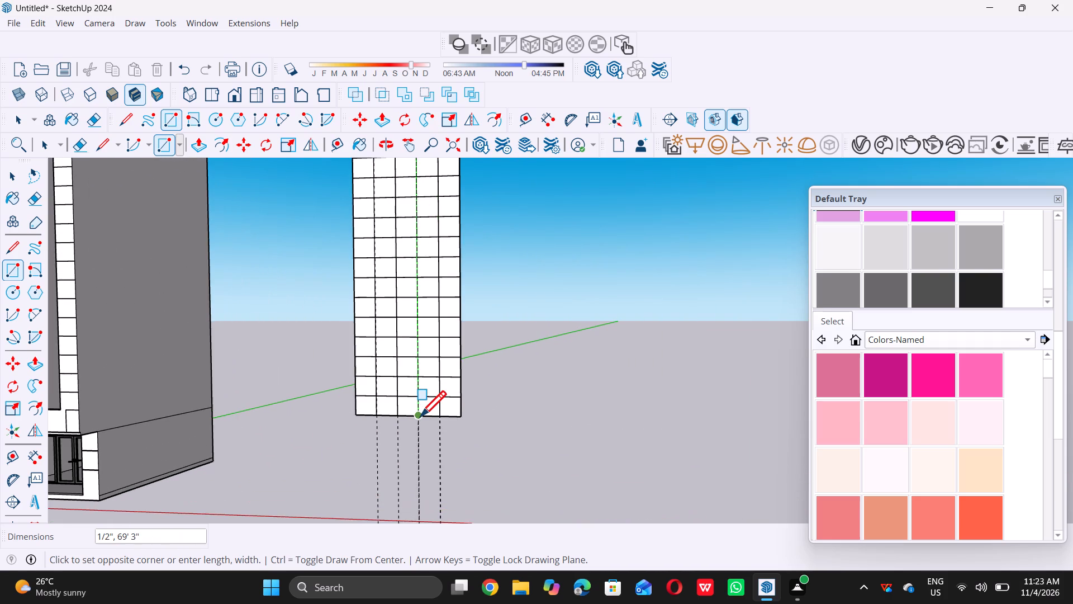
pyautogui.scroll(19, 420, 416)
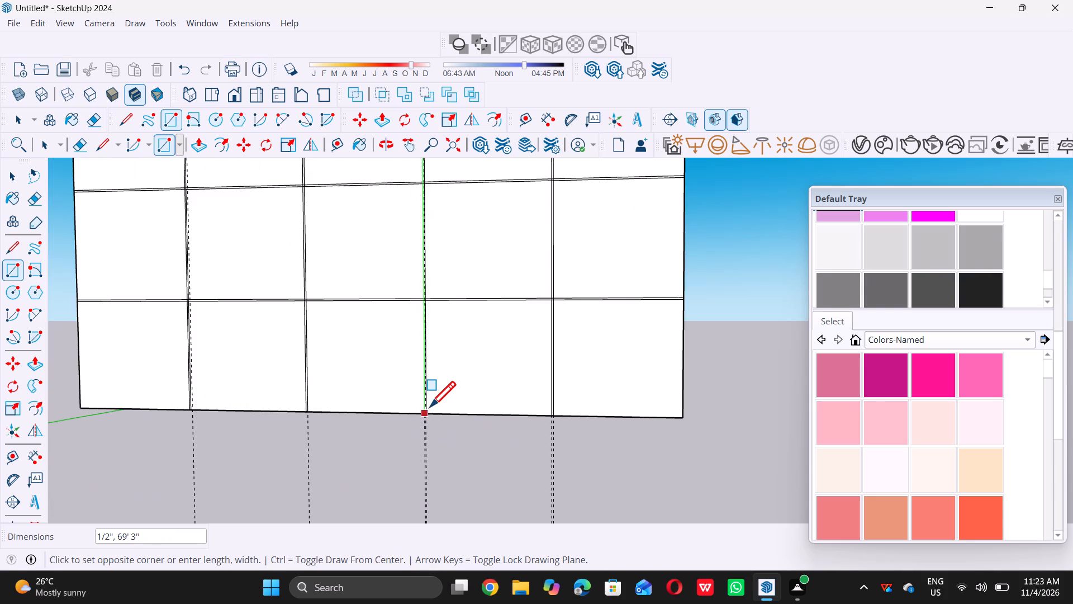
pyautogui.scroll(8, 430, 407)
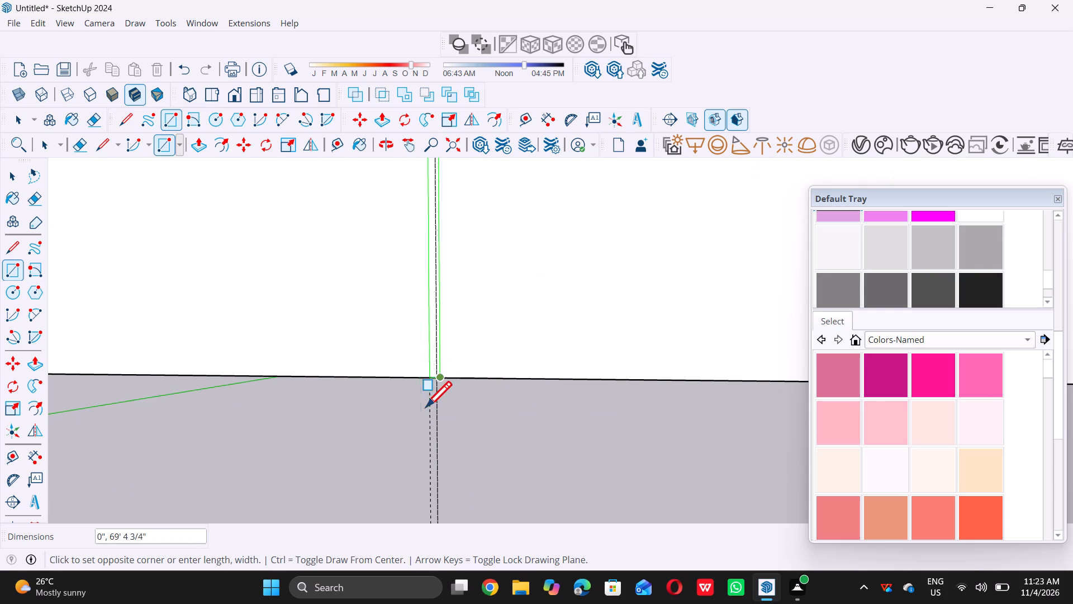
pyautogui.scroll(3, 439, 373)
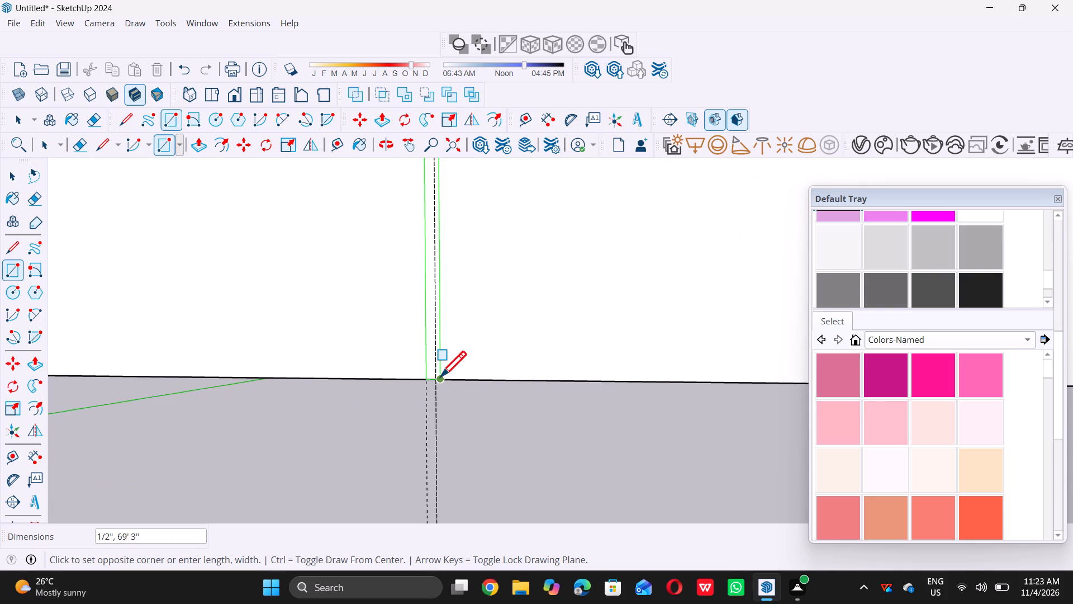
pyautogui.doubleClick(440, 378)
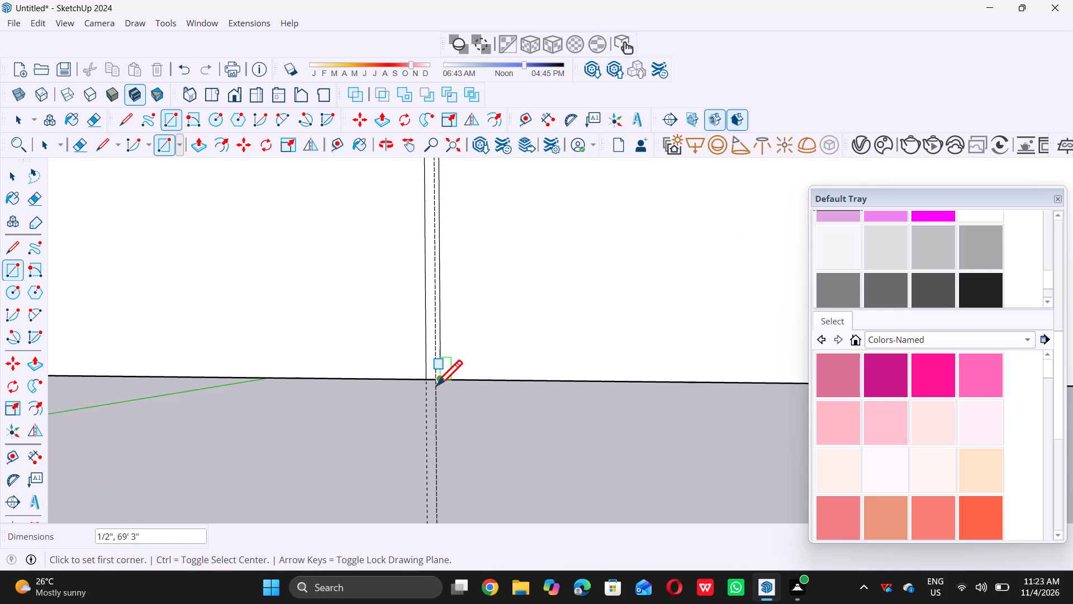
pyautogui.press('space')
# Delete all guides from the model.
pyautogui.scroll(-6, 413, 413)
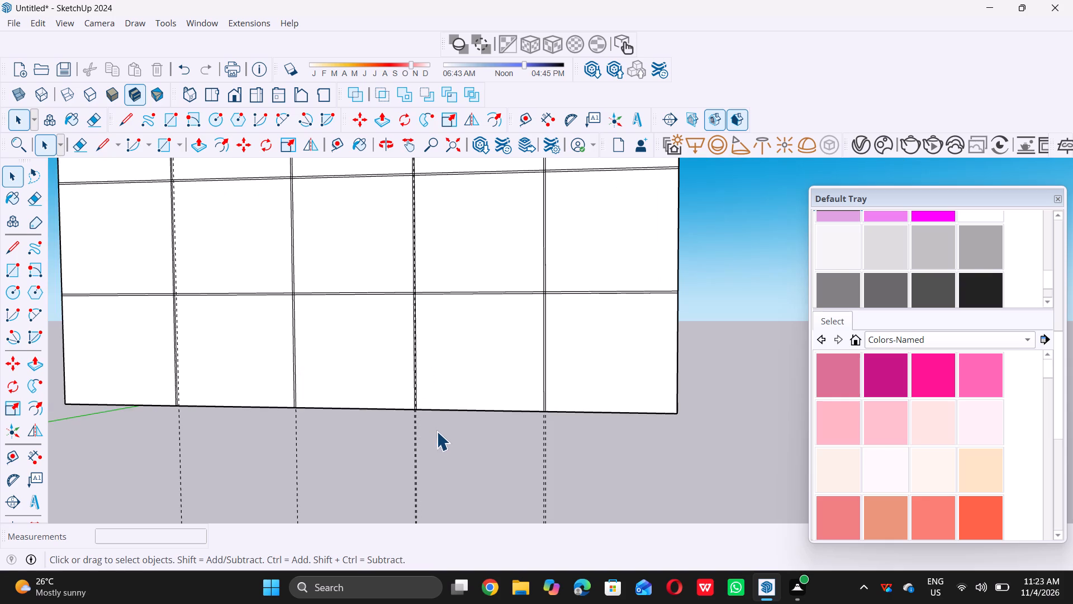
pyautogui.scroll(-20, 436, 435)
pyautogui.scroll(-3, 436, 435)
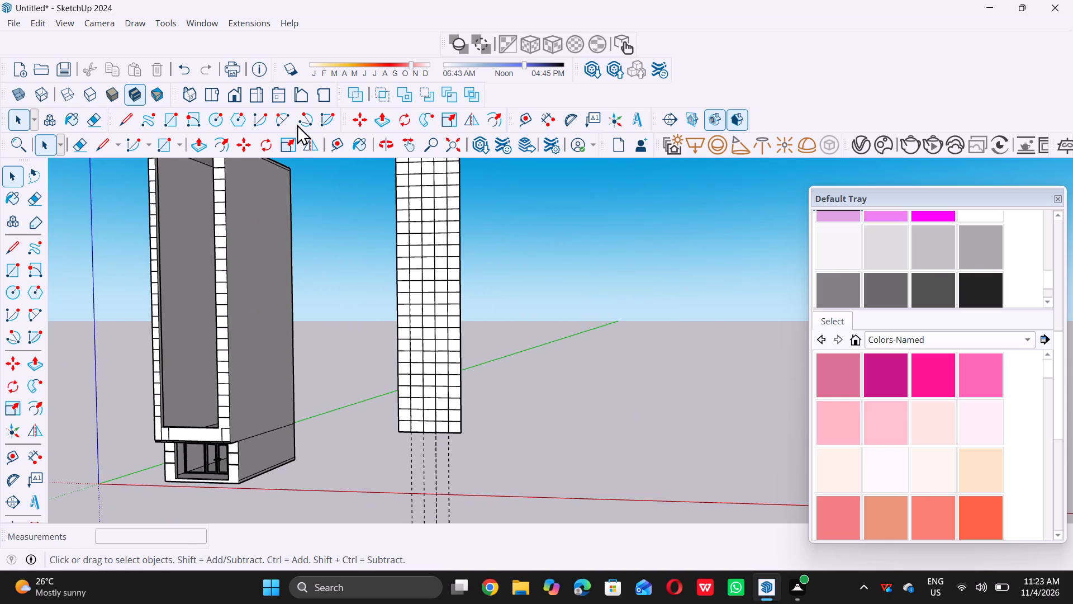
pyautogui.click(35, 25)
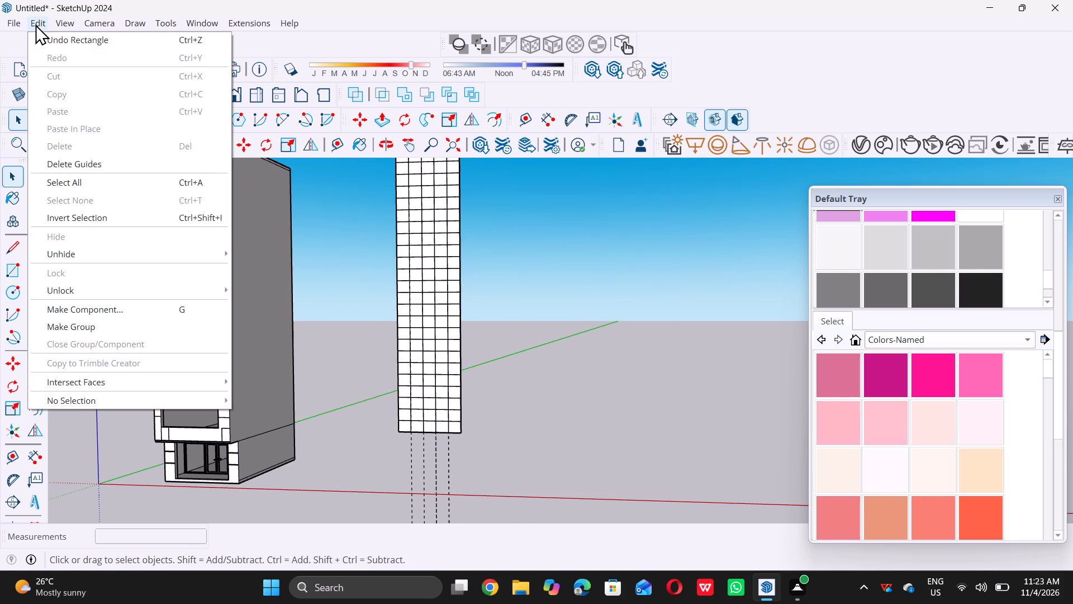
pyautogui.click(84, 166)
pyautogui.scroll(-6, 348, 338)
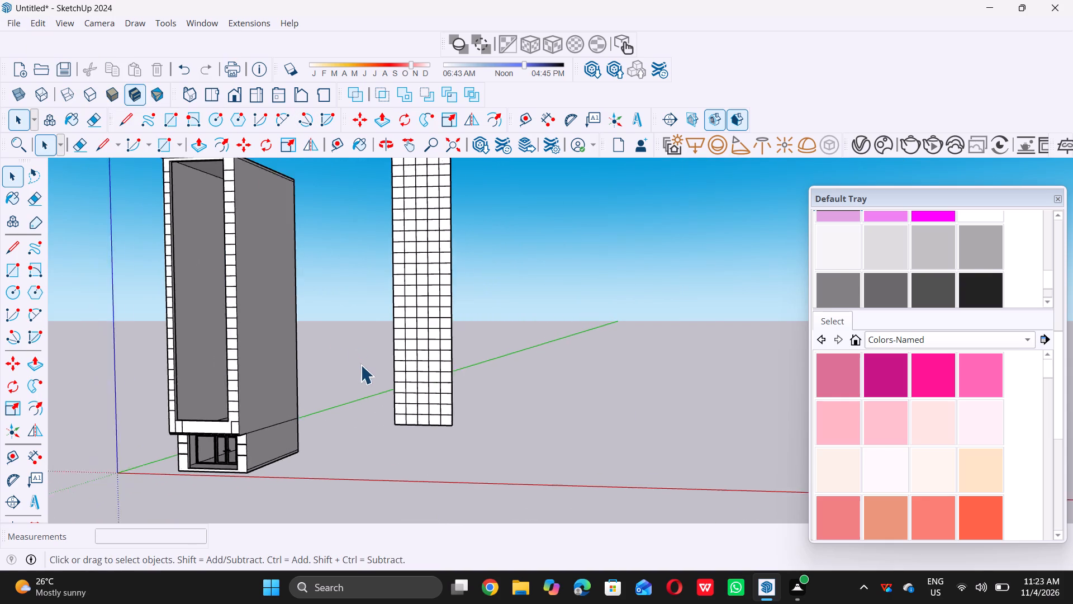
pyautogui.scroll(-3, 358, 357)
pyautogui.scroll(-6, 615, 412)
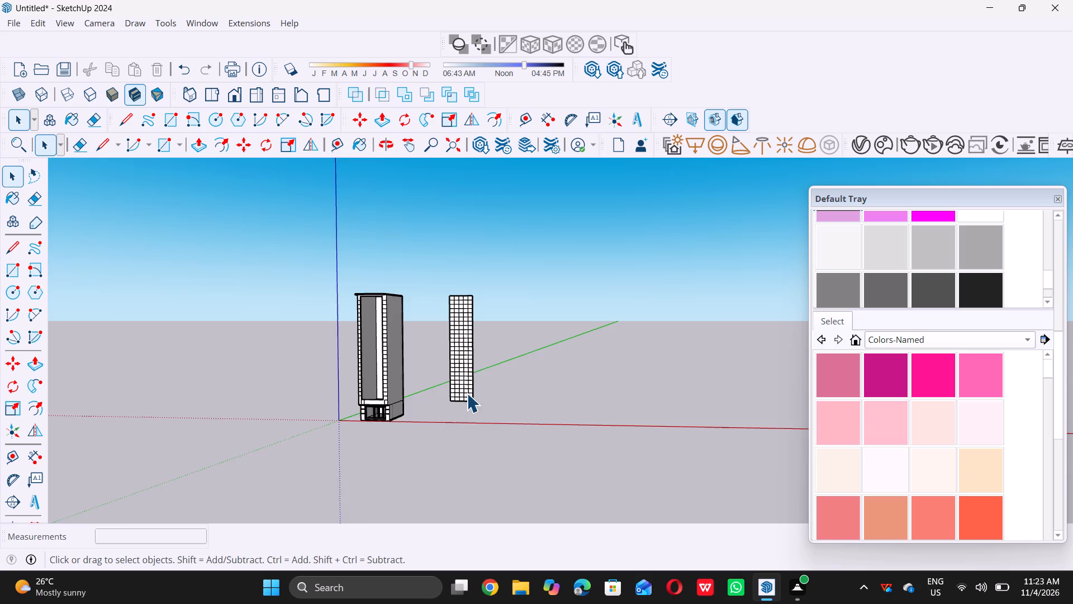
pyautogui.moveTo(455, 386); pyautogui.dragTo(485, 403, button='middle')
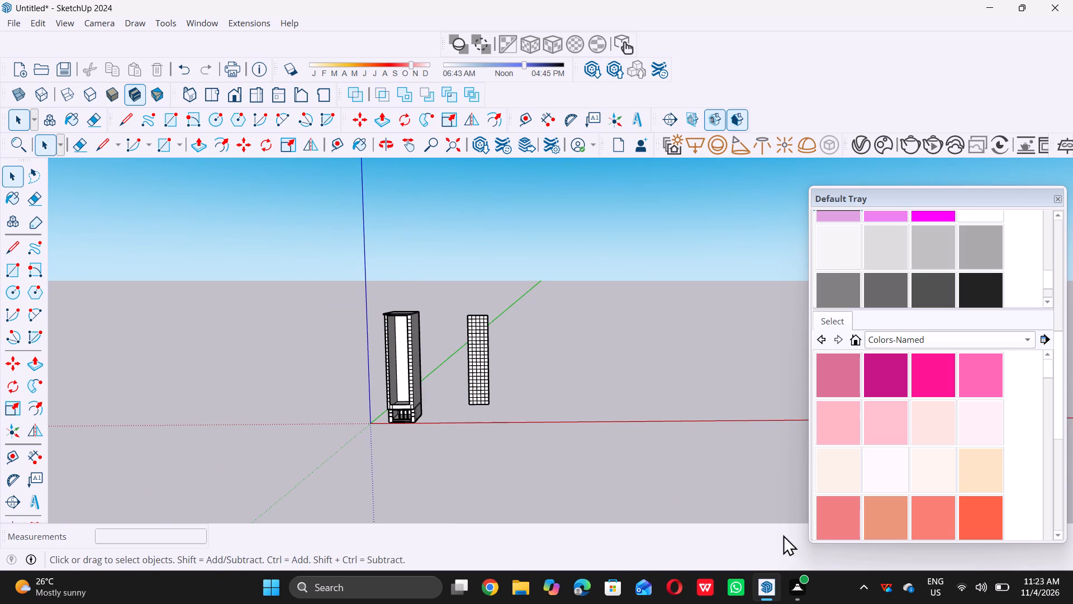
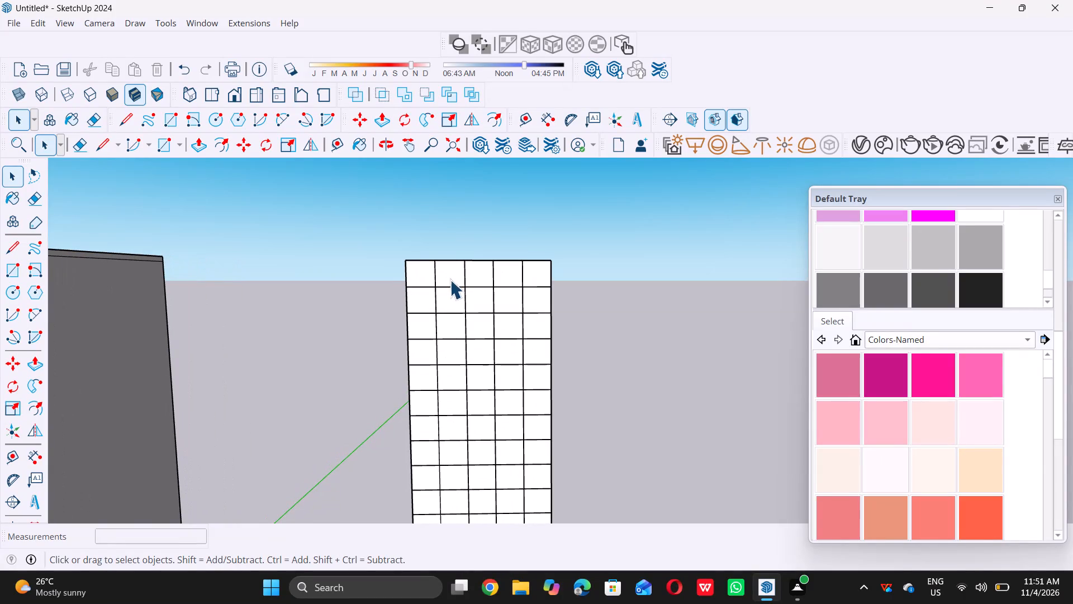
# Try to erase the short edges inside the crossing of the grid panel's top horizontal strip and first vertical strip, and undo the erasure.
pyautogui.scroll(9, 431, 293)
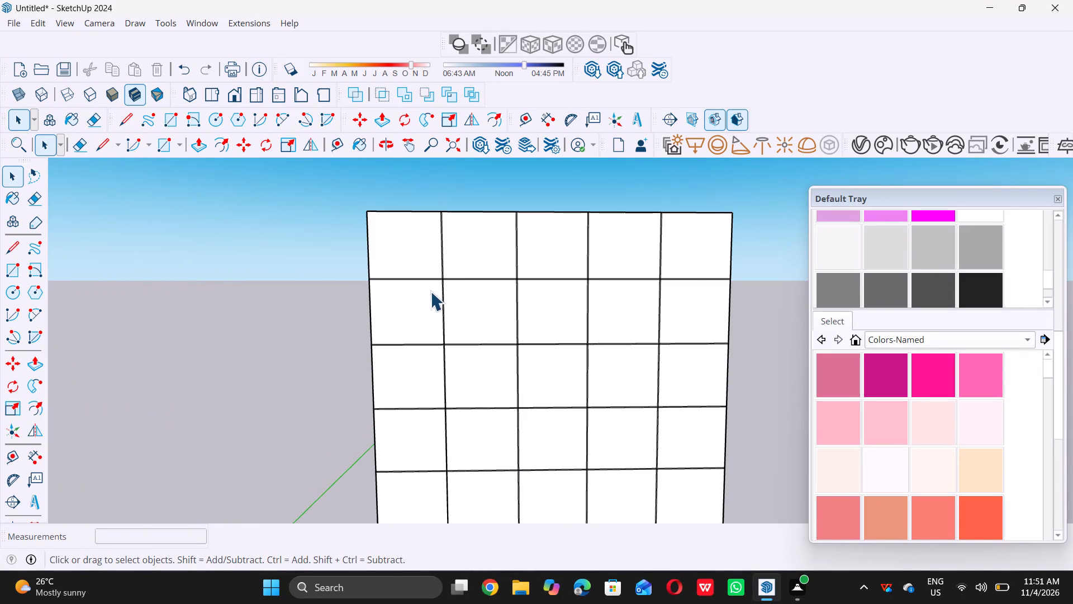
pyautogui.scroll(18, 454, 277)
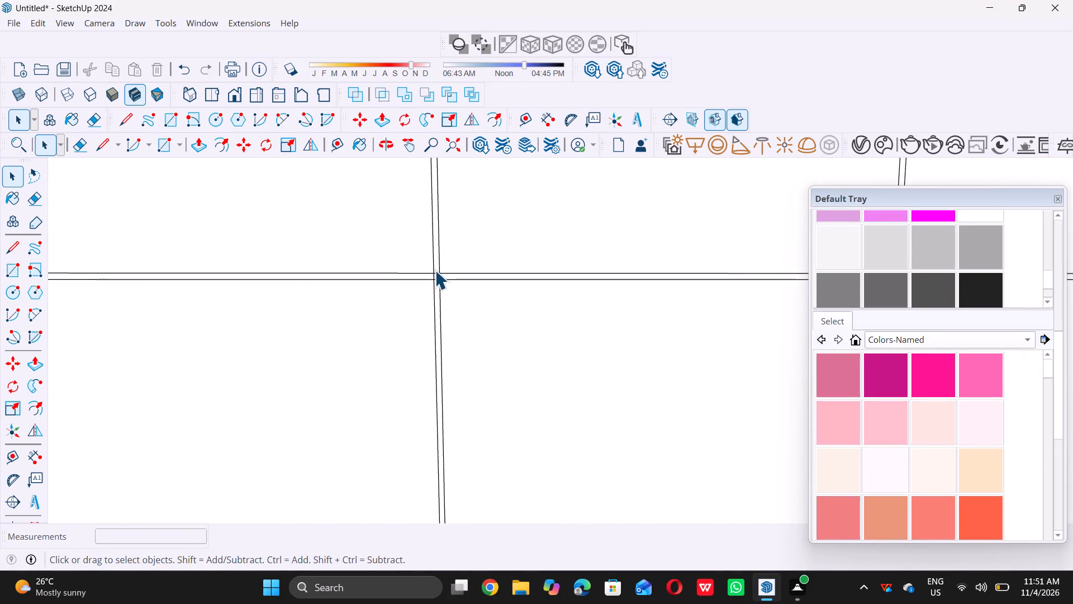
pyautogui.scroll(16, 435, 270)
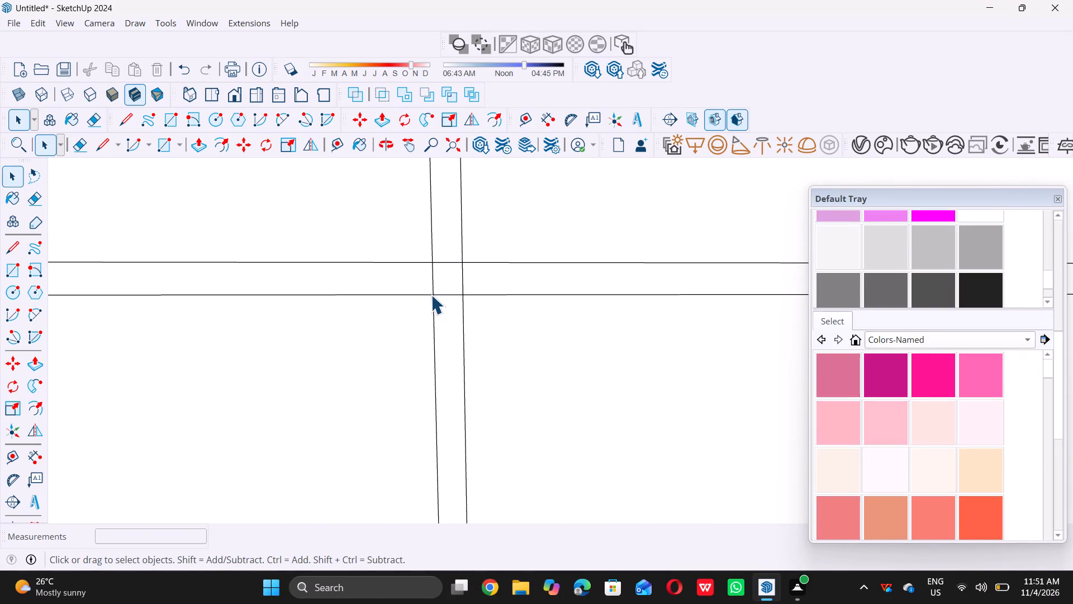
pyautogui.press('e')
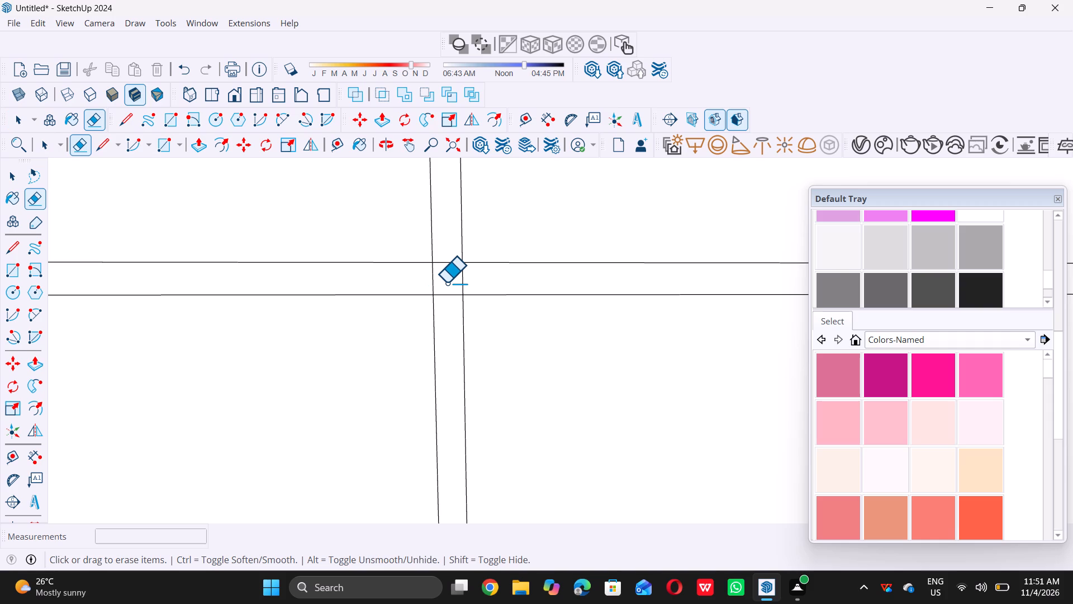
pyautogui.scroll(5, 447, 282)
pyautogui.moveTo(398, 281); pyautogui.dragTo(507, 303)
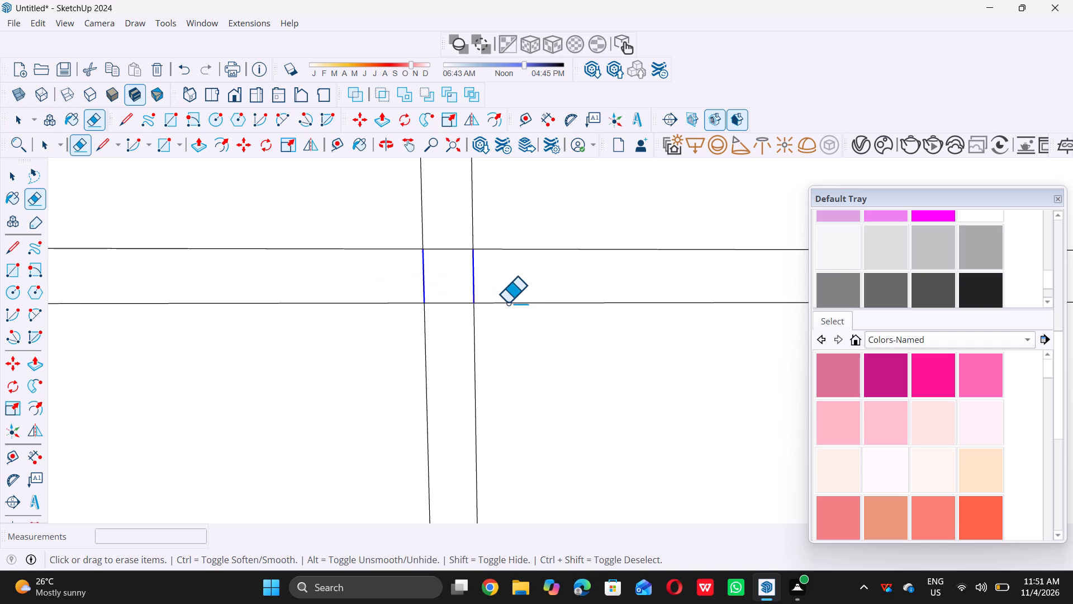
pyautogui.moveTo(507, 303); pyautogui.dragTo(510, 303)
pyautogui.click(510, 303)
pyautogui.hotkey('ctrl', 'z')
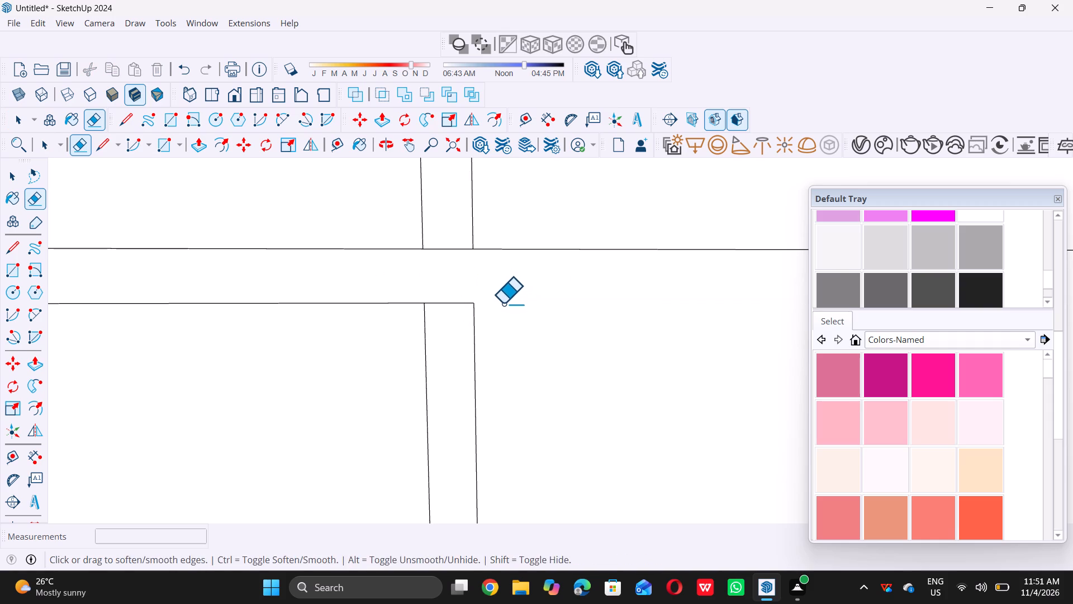
# Erase the four short edges inside the crossing of the grid panel's top horizontal strip and first vertical strip.
pyautogui.scroll(5, 426, 263)
pyautogui.moveTo(390, 280); pyautogui.dragTo(397, 284)
pyautogui.moveTo(399, 284); pyautogui.dragTo(468, 233)
pyautogui.moveTo(468, 233); pyautogui.dragTo(465, 356)
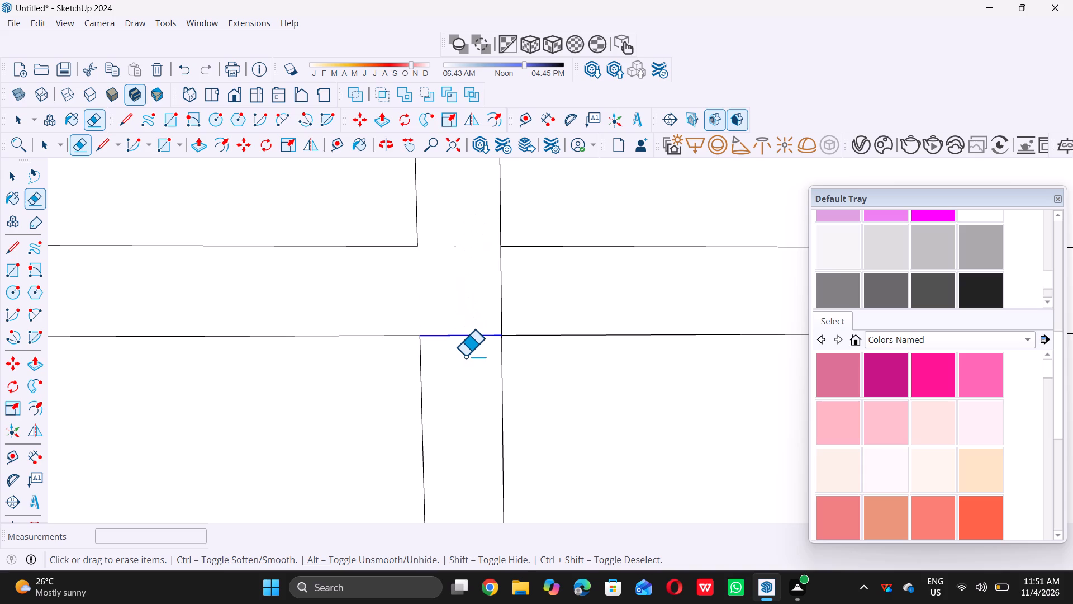
pyautogui.moveTo(465, 356); pyautogui.dragTo(530, 295)
# Erase the four short edges where the grid panel's top horizontal strip crosses the second vertical strip.
pyautogui.scroll(-5, 437, 283)
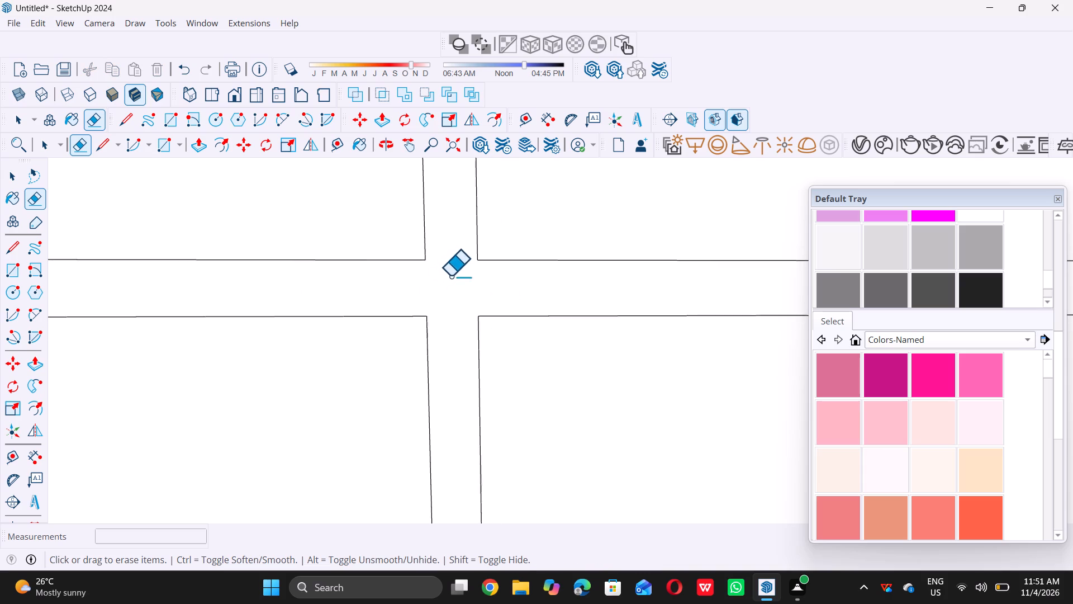
pyautogui.scroll(-20, 450, 276)
pyautogui.scroll(-8, 450, 276)
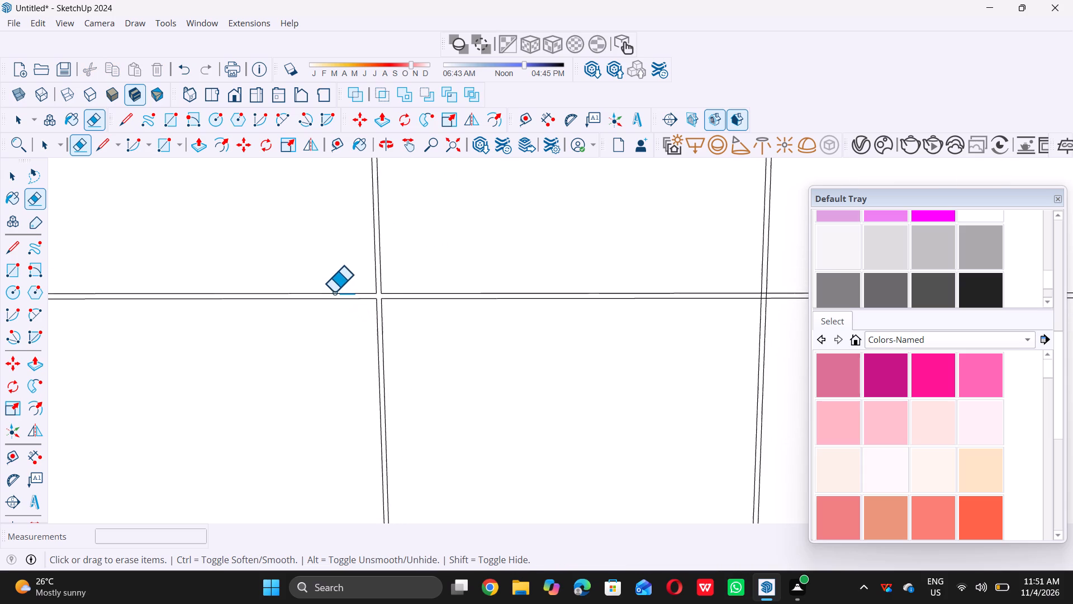
pyautogui.scroll(-6, 334, 292)
pyautogui.scroll(7, 627, 309)
pyautogui.scroll(4, 539, 269)
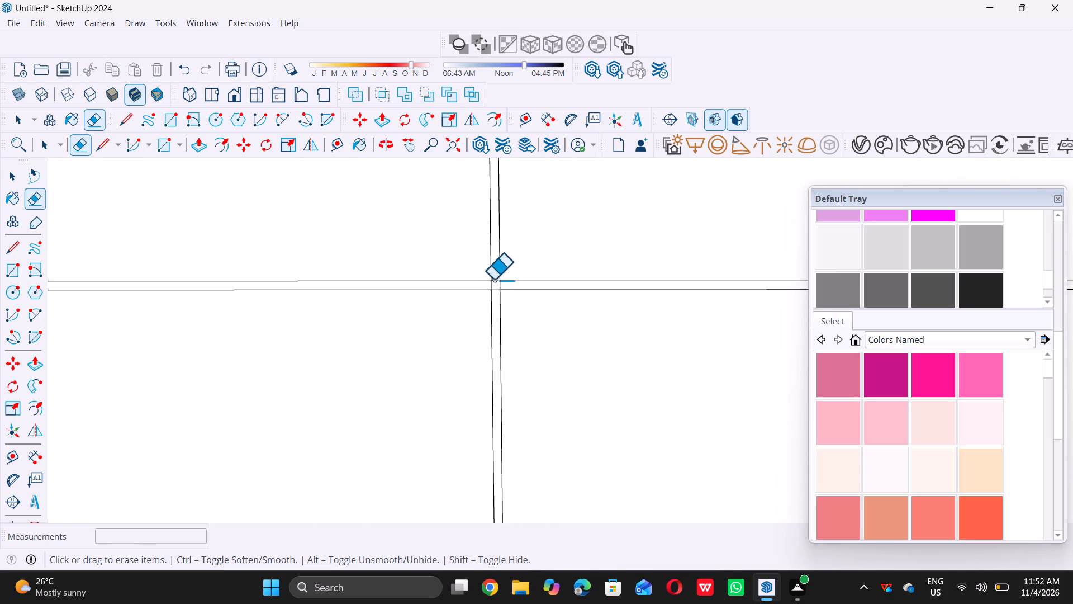
pyautogui.scroll(19, 487, 284)
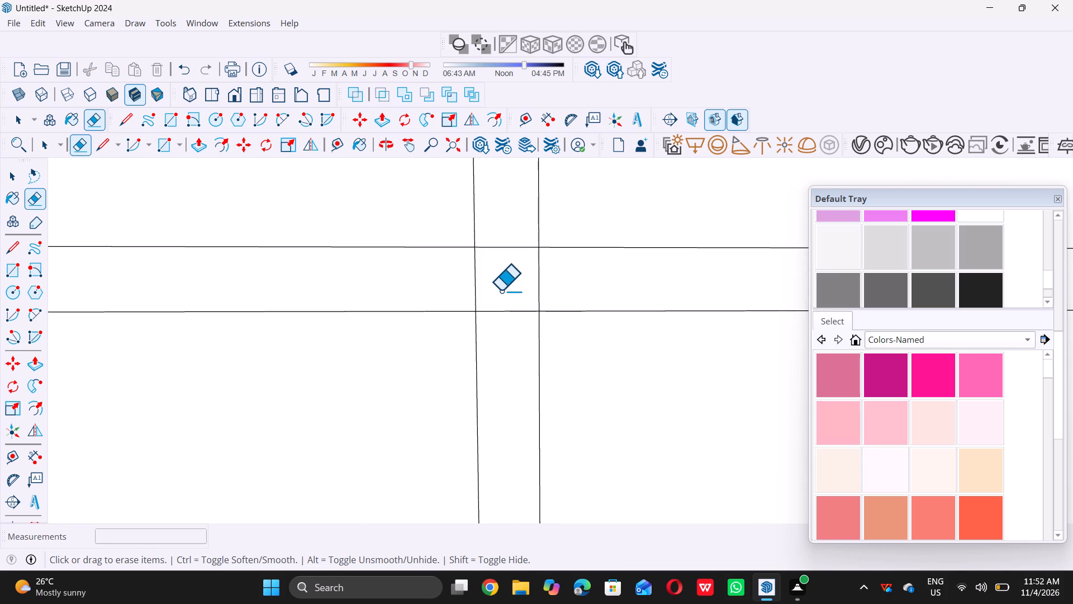
pyautogui.click(445, 281)
pyautogui.moveTo(449, 283); pyautogui.dragTo(533, 282)
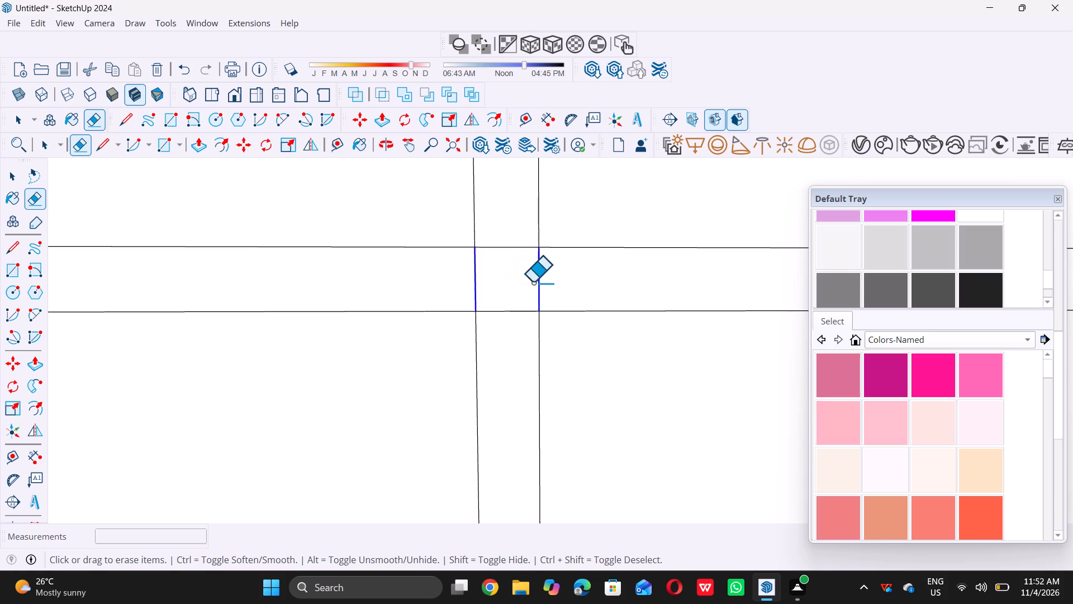
pyautogui.moveTo(533, 282); pyautogui.dragTo(499, 342)
# Erase the four short edges where the grid panel's top horizontal strip crosses the third vertical strip.
pyautogui.scroll(-4, 490, 324)
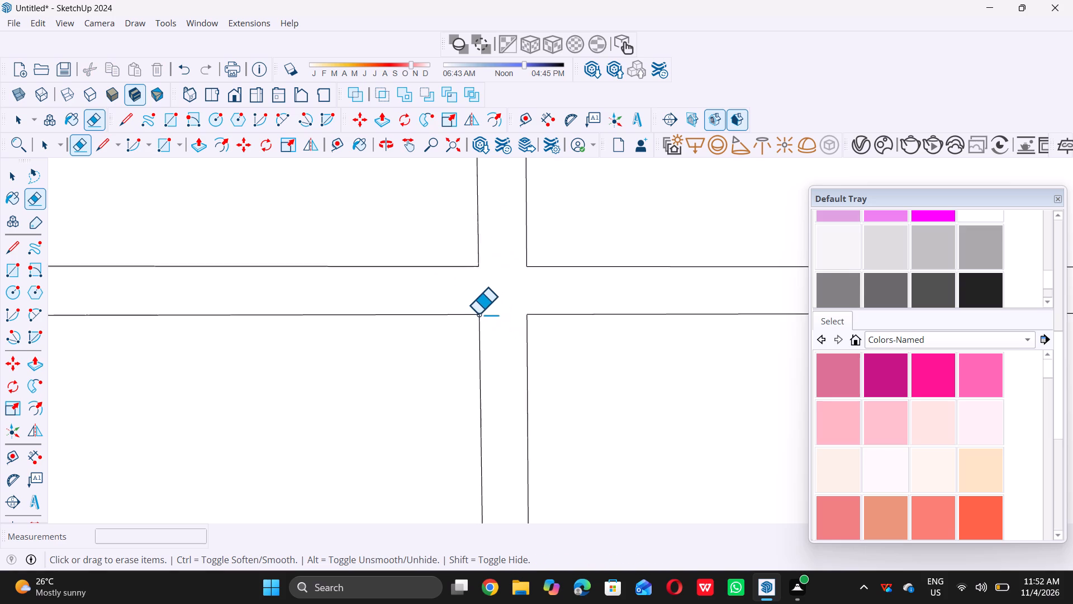
pyautogui.scroll(-20, 478, 314)
pyautogui.scroll(-8, 478, 314)
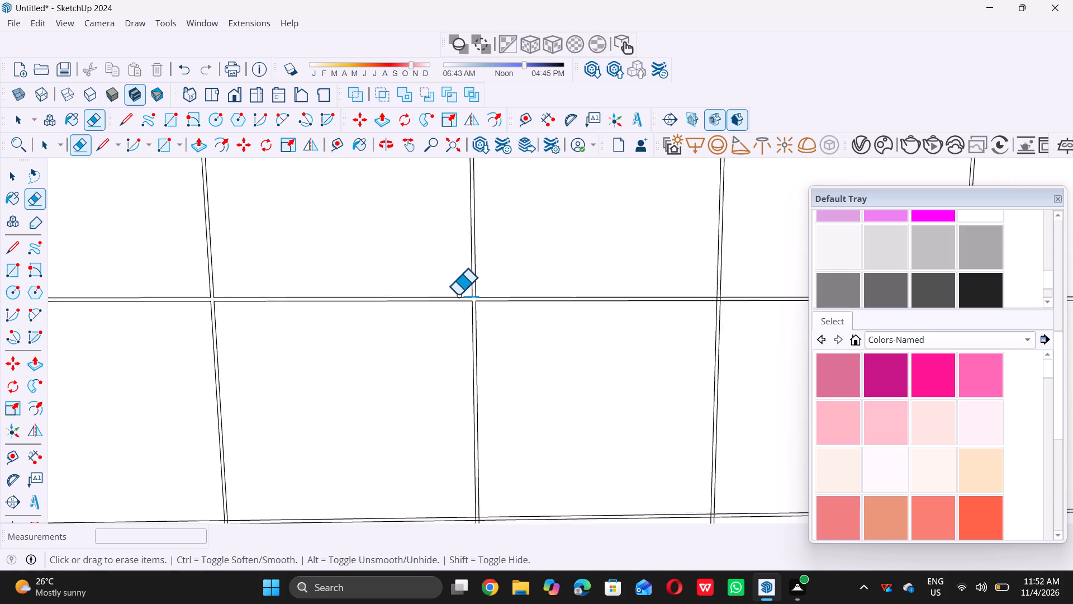
pyautogui.scroll(-8, 458, 295)
pyautogui.scroll(7, 599, 321)
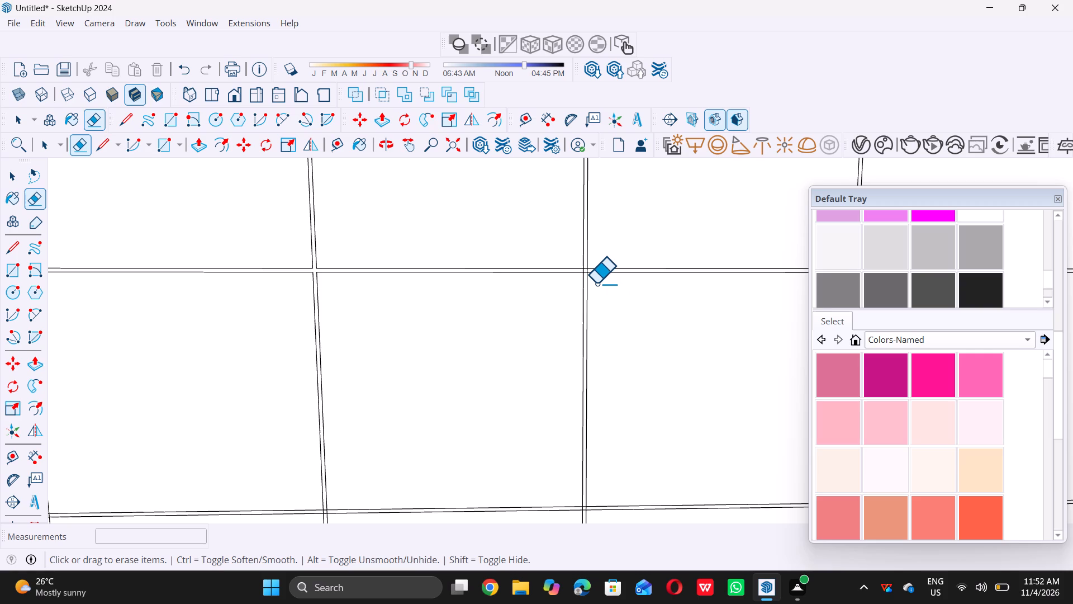
pyautogui.scroll(18, 592, 262)
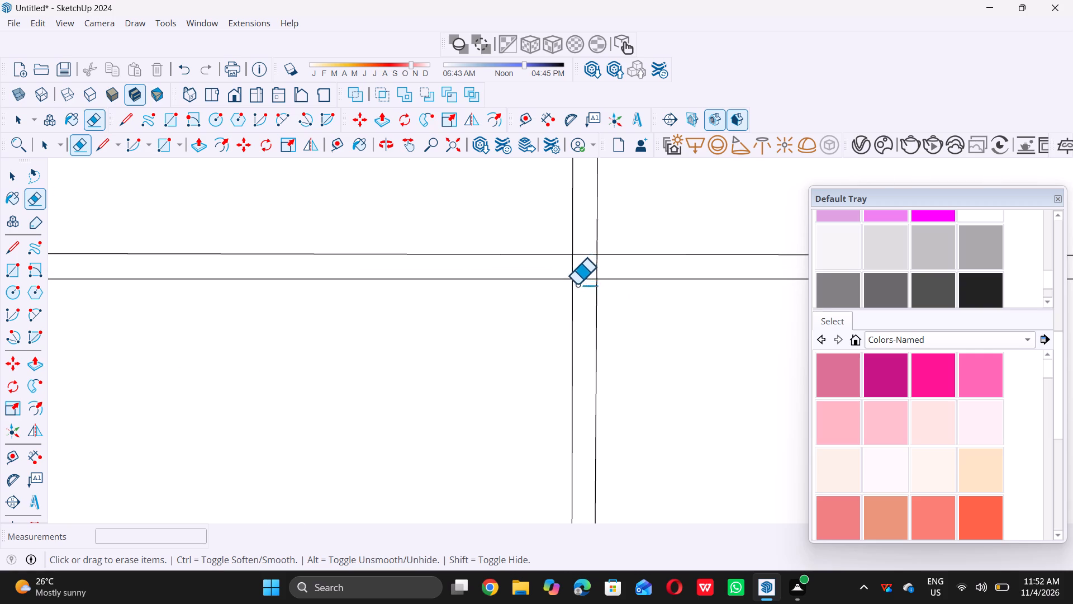
pyautogui.scroll(12, 582, 278)
pyautogui.moveTo(515, 255); pyautogui.dragTo(677, 294)
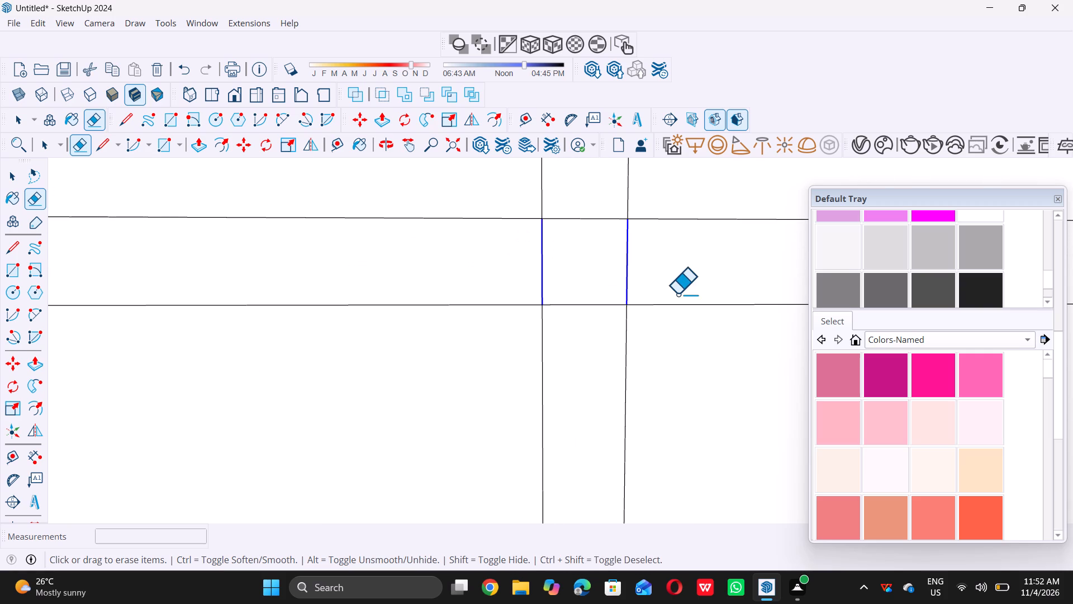
pyautogui.moveTo(677, 294); pyautogui.dragTo(585, 345)
# Erase the four short edges where the grid panel's top horizontal strip crosses the fourth vertical strip.
pyautogui.scroll(-3, 508, 304)
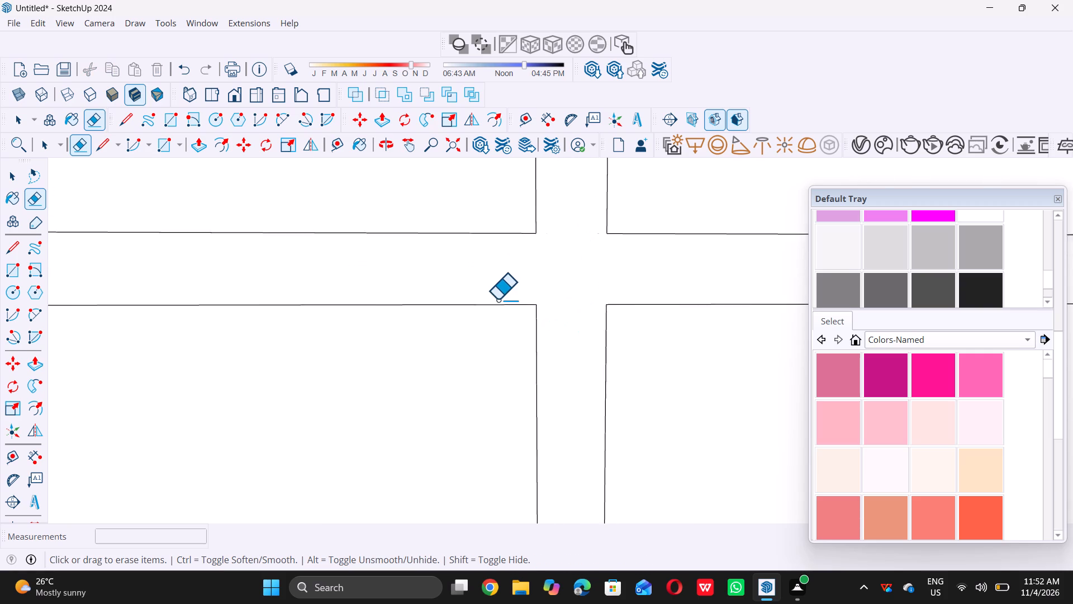
pyautogui.scroll(-20, 497, 299)
pyautogui.scroll(-8, 497, 299)
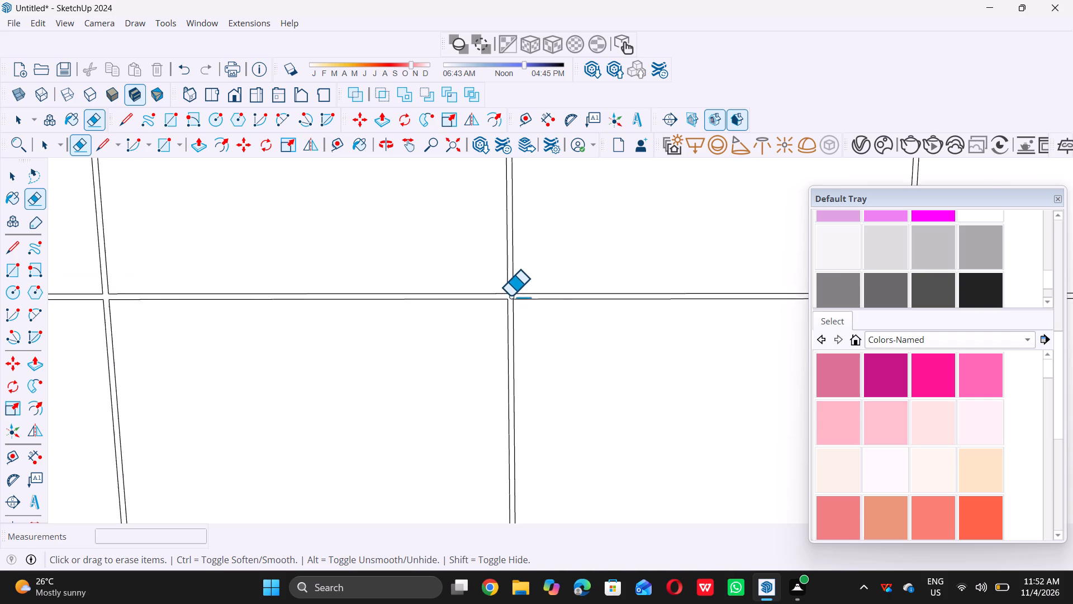
pyautogui.scroll(-13, 510, 296)
pyautogui.scroll(10, 612, 318)
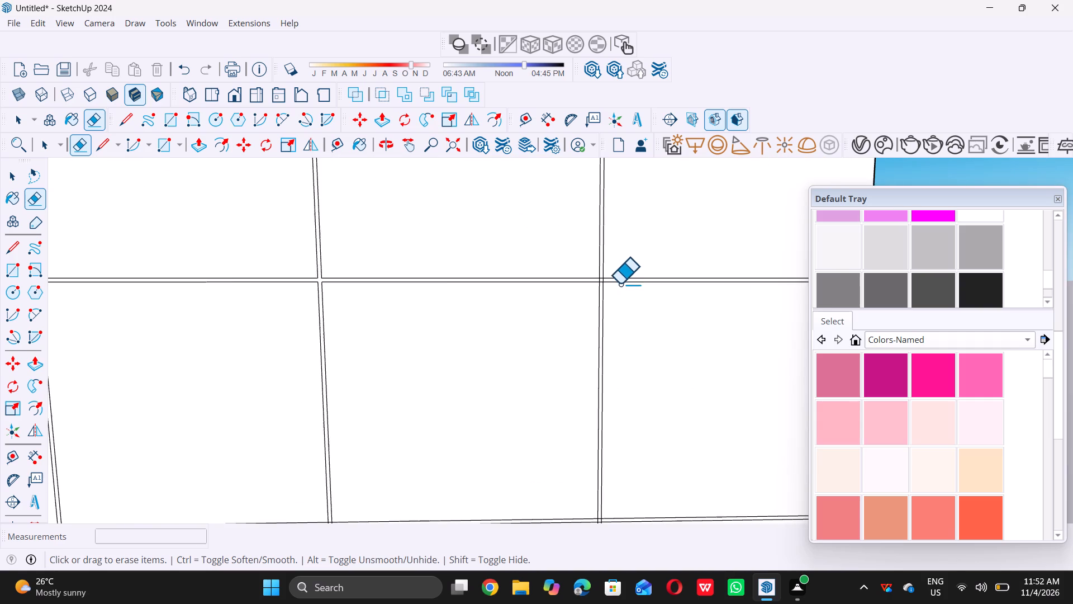
pyautogui.scroll(16, 616, 291)
pyautogui.scroll(1, 562, 275)
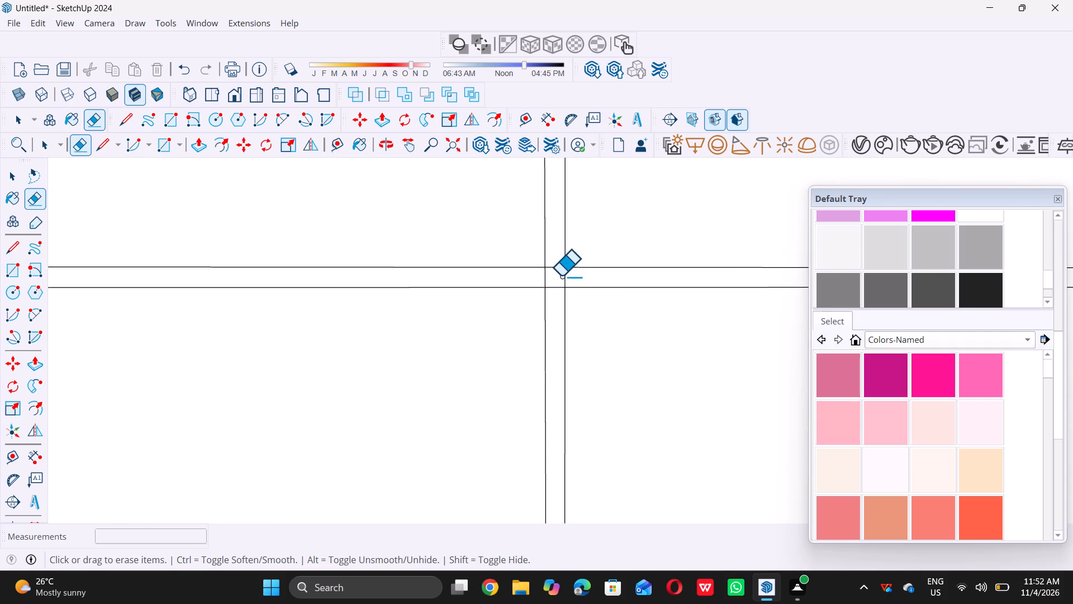
pyautogui.scroll(10, 561, 276)
pyautogui.moveTo(502, 277); pyautogui.dragTo(596, 285)
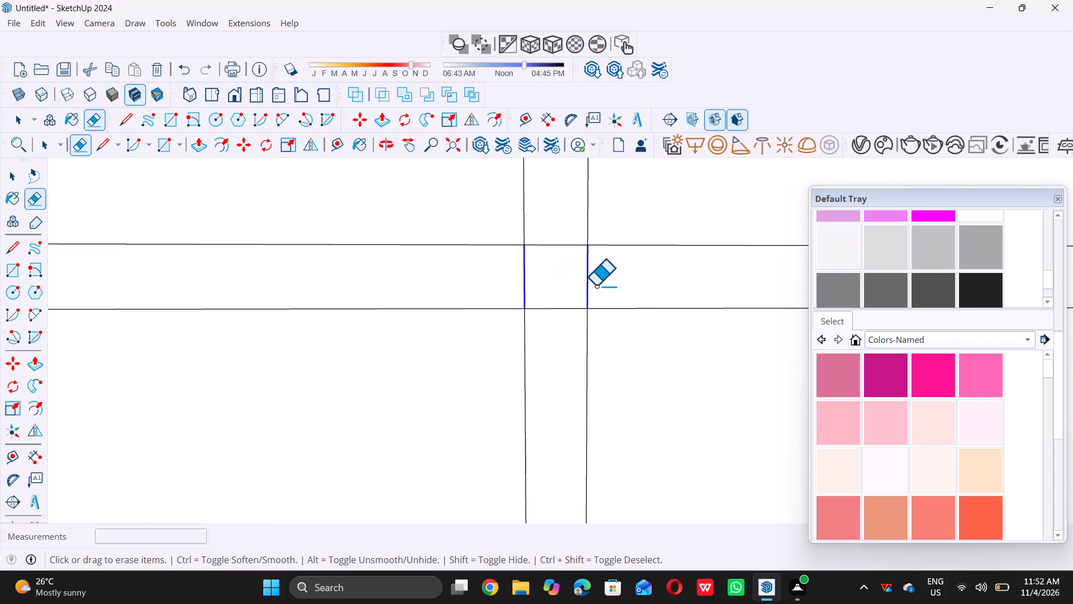
pyautogui.moveTo(596, 285); pyautogui.dragTo(582, 282)
pyautogui.moveTo(580, 282); pyautogui.dragTo(561, 336)
# Erase the four short edges where the grid panel's second horizontal strip crosses the first vertical strip.
pyautogui.scroll(-6, 571, 299)
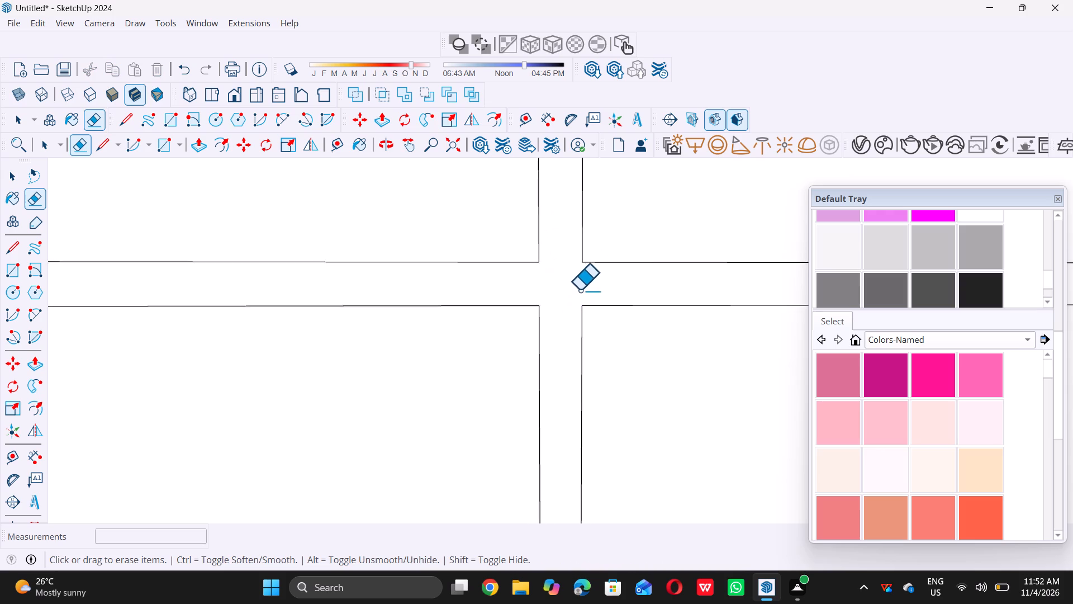
pyautogui.scroll(-14, 580, 290)
pyautogui.scroll(1, 589, 276)
pyautogui.scroll(-10, 585, 262)
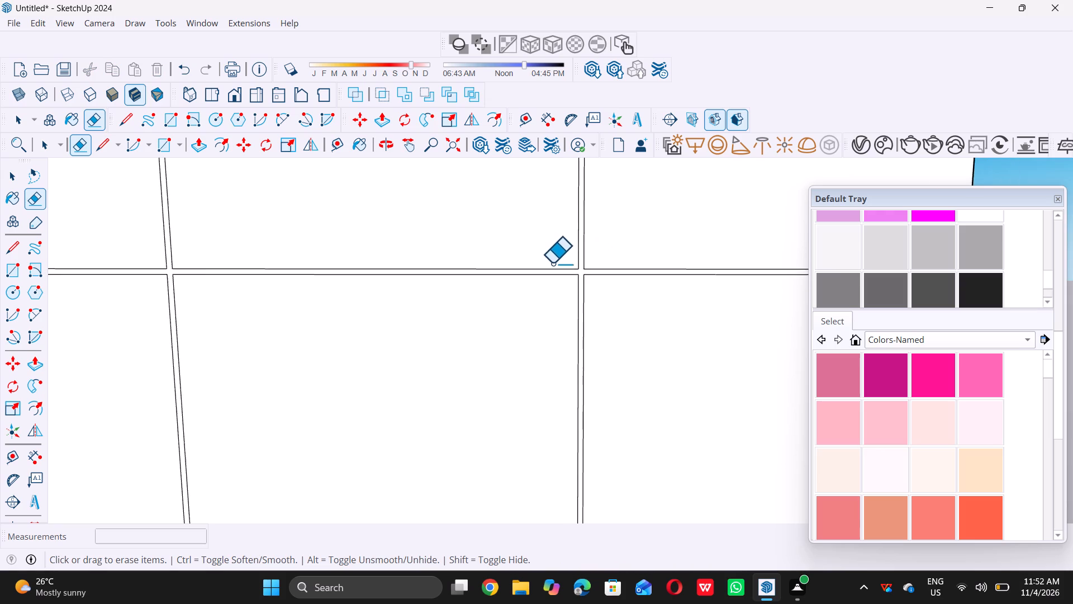
pyautogui.scroll(-20, 552, 263)
pyautogui.scroll(-1, 552, 263)
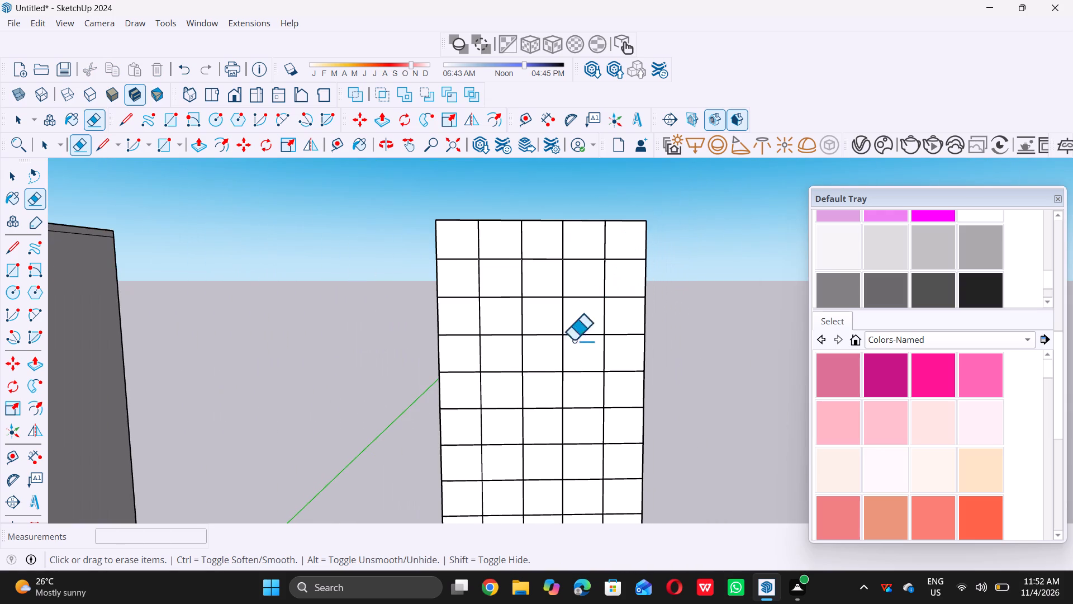
pyautogui.scroll(6, 498, 330)
pyautogui.scroll(1, 526, 285)
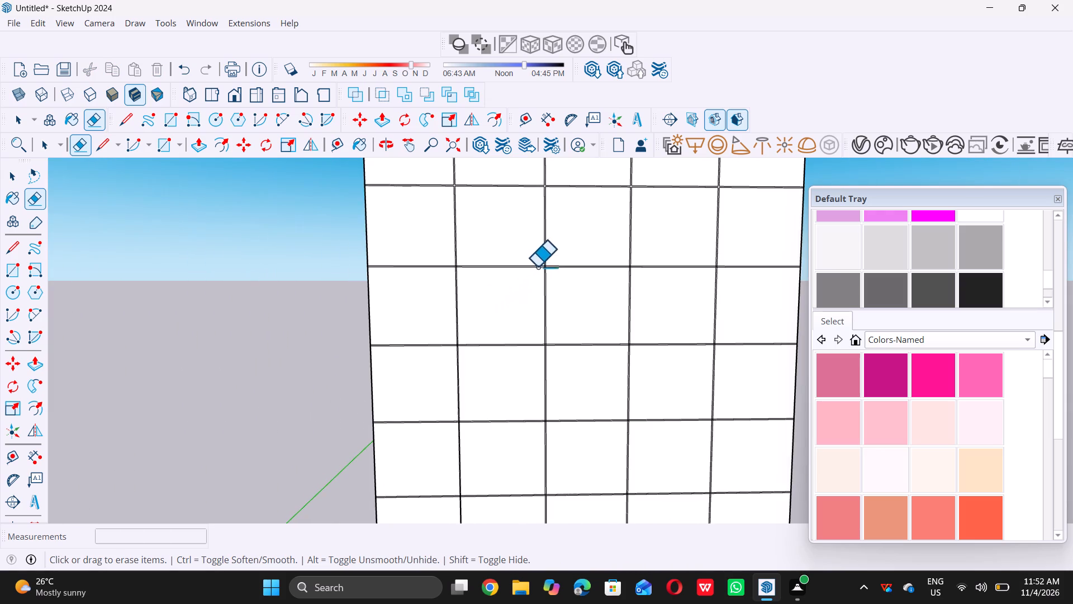
pyautogui.scroll(7, 544, 251)
pyautogui.scroll(11, 359, 284)
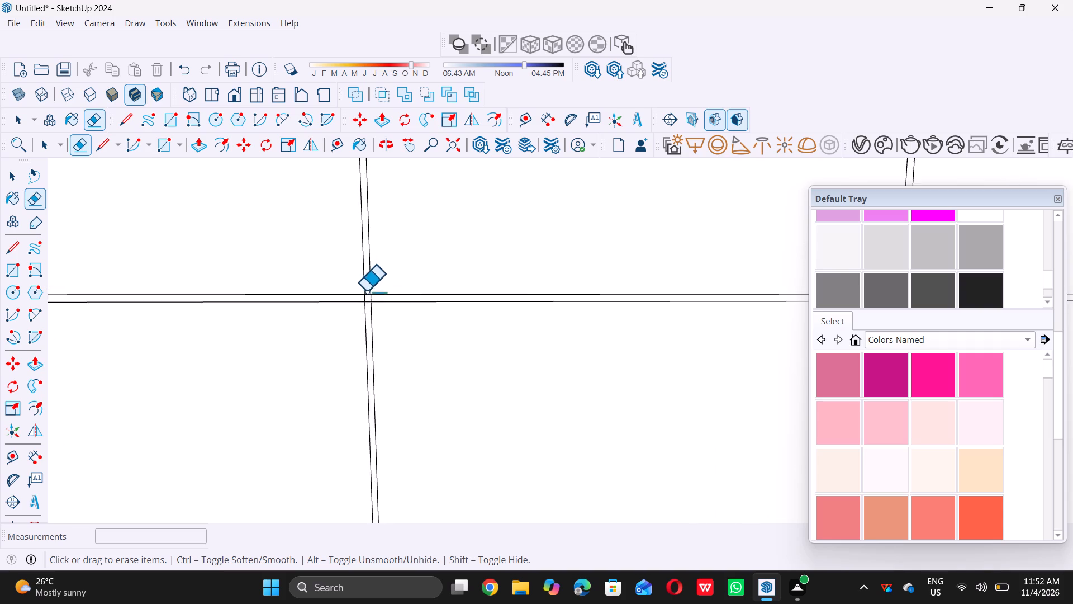
pyautogui.scroll(11, 367, 293)
pyautogui.scroll(11, 362, 292)
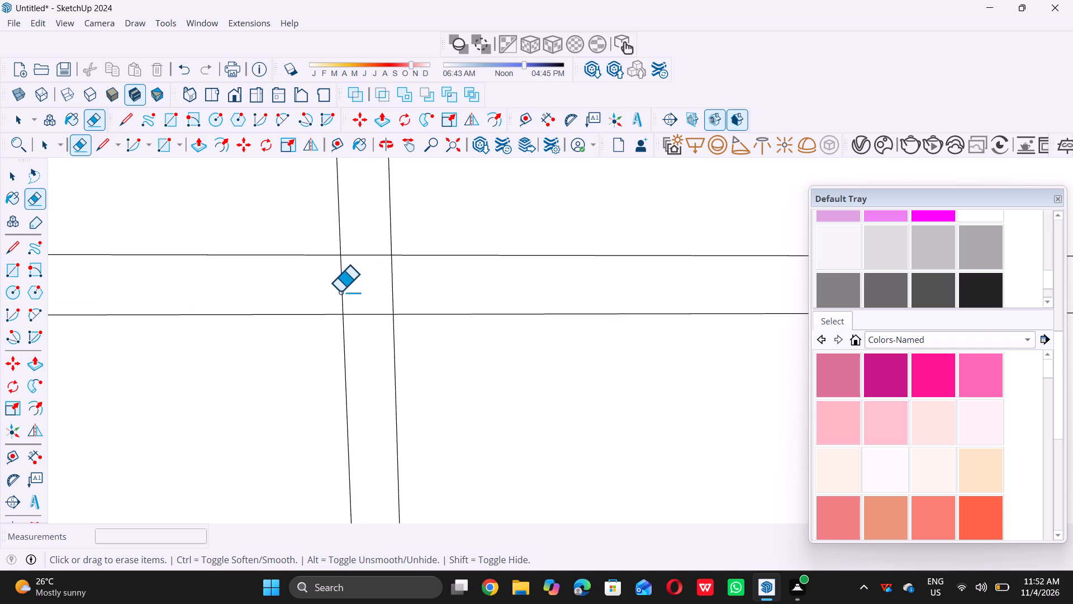
pyautogui.moveTo(307, 292); pyautogui.dragTo(363, 352)
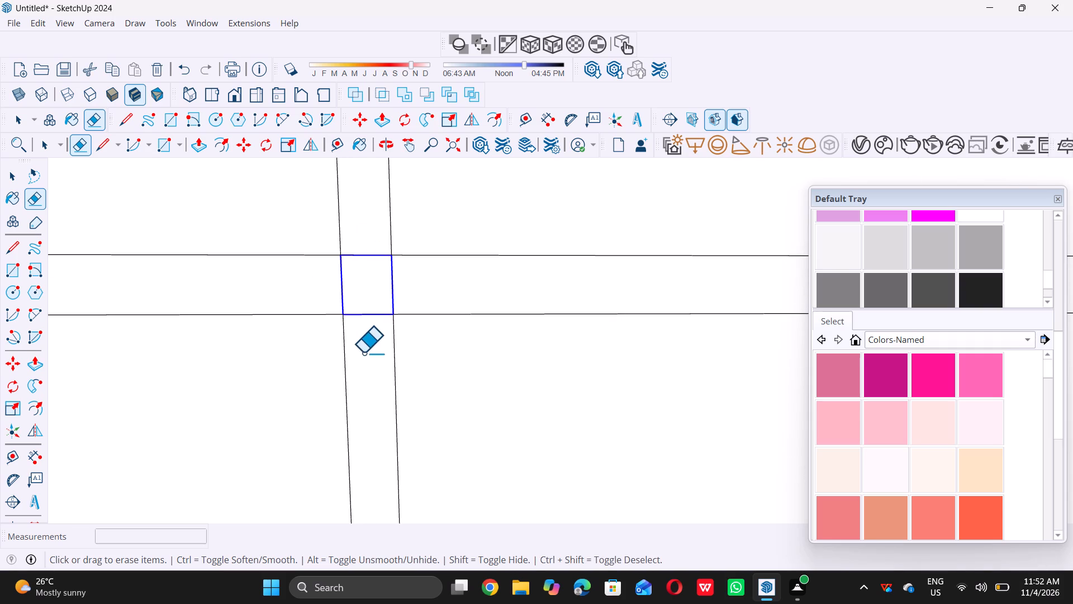
pyautogui.moveTo(363, 352); pyautogui.dragTo(362, 353)
# Erase the four short edges where the grid panel's second horizontal strip crosses the second vertical strip.
pyautogui.scroll(-20, 344, 331)
pyautogui.scroll(-3, 344, 331)
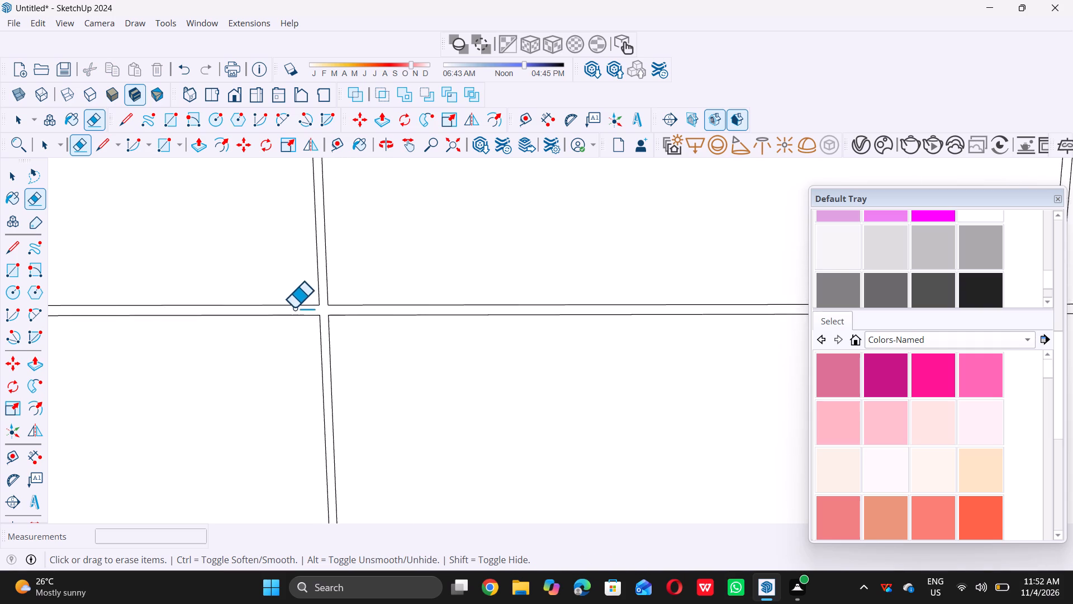
pyautogui.scroll(-10, 294, 308)
pyautogui.scroll(5, 646, 332)
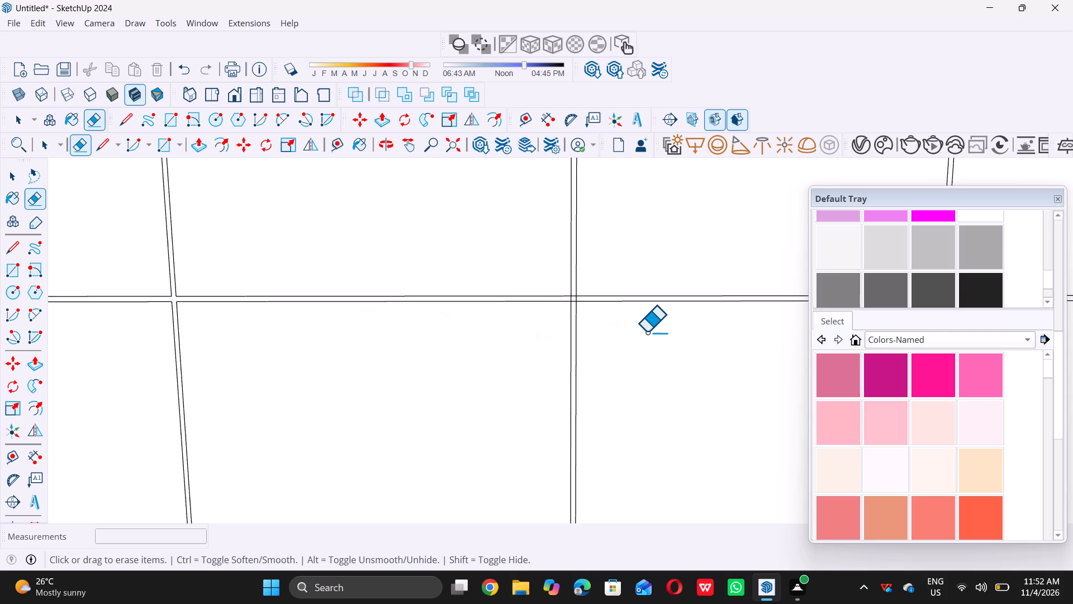
pyautogui.scroll(2, 647, 332)
pyautogui.scroll(14, 539, 271)
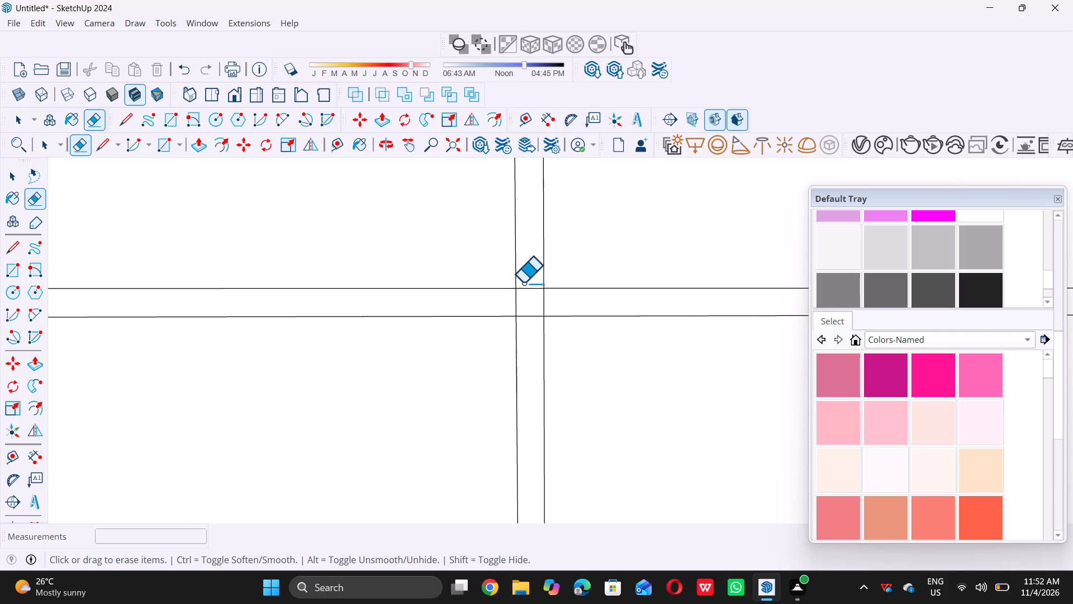
pyautogui.scroll(9, 523, 282)
pyautogui.moveTo(530, 270); pyautogui.dragTo(531, 376)
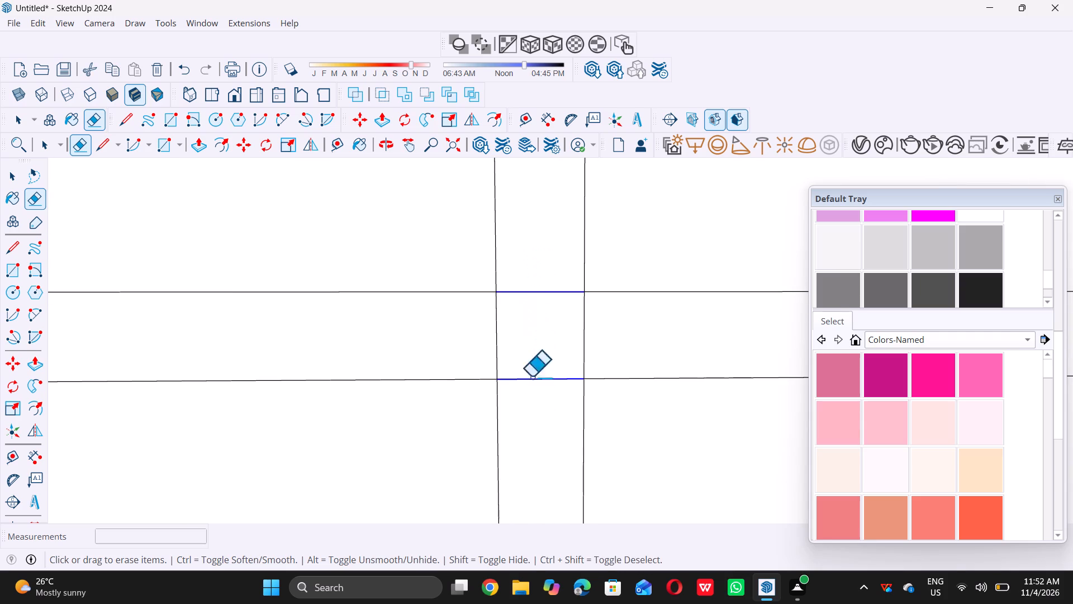
pyautogui.moveTo(531, 376); pyautogui.dragTo(639, 354)
# Erase the four short edges where the grid panel's second horizontal strip crosses the third vertical strip.
pyautogui.scroll(-6, 428, 309)
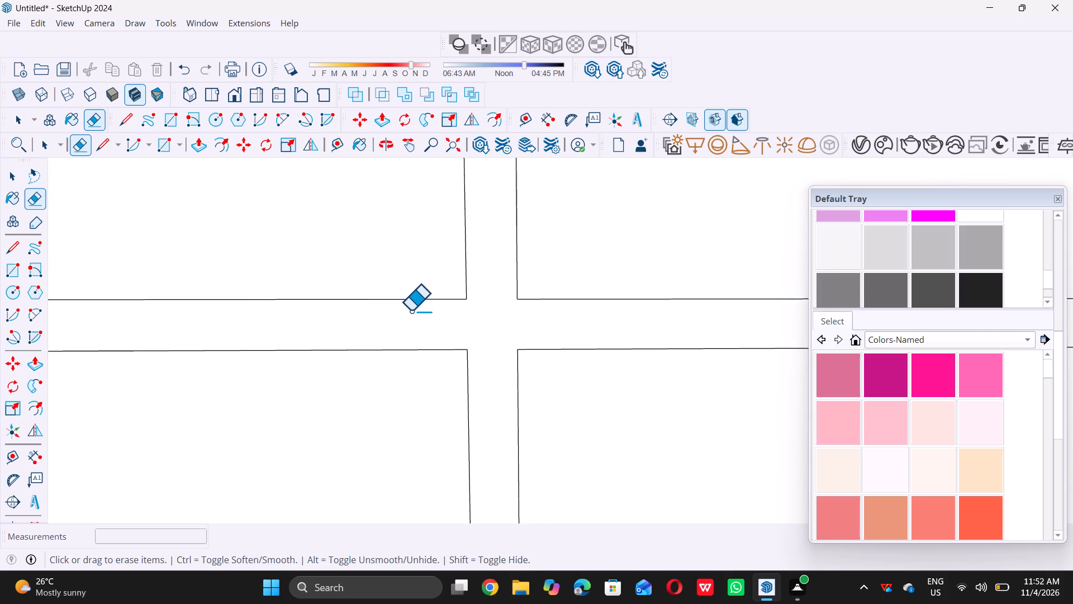
pyautogui.scroll(-20, 411, 310)
pyautogui.scroll(-10, 411, 310)
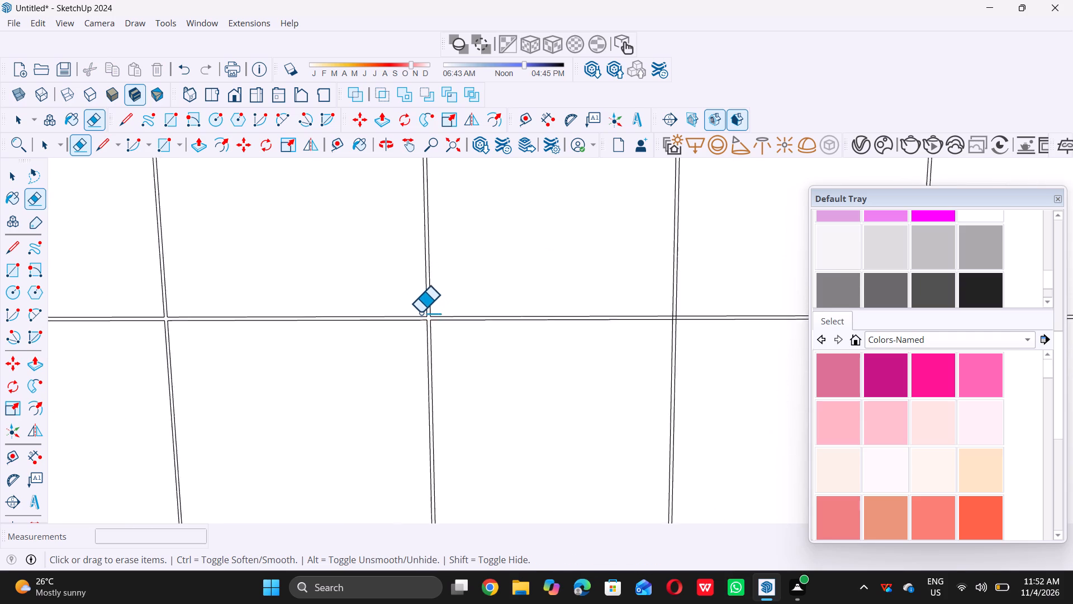
pyautogui.scroll(-7, 420, 312)
pyautogui.scroll(5, 623, 332)
pyautogui.scroll(5, 489, 307)
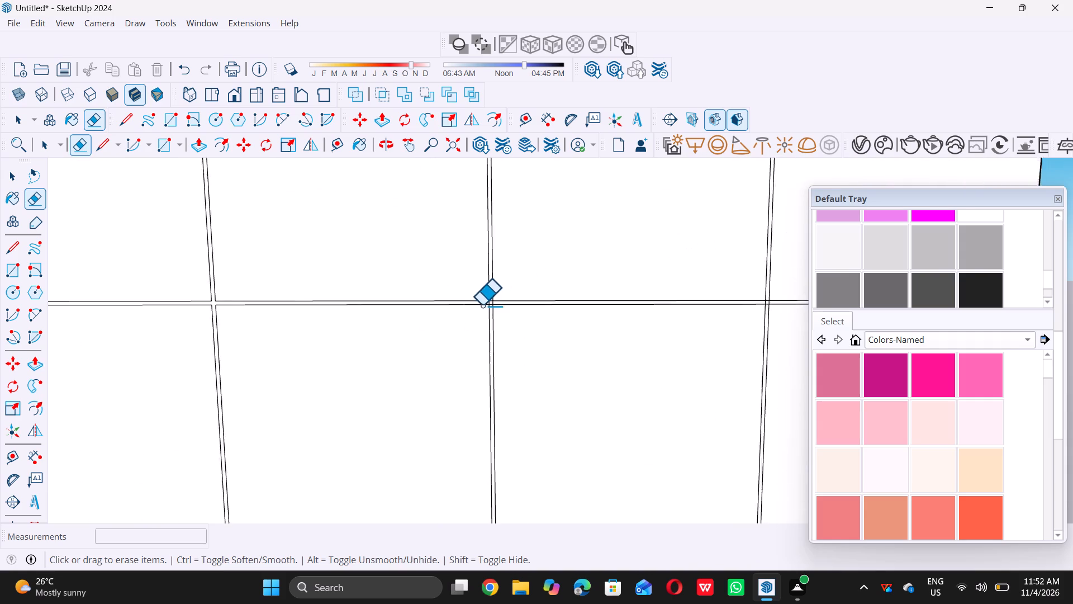
pyautogui.scroll(10, 481, 302)
pyautogui.scroll(13, 498, 299)
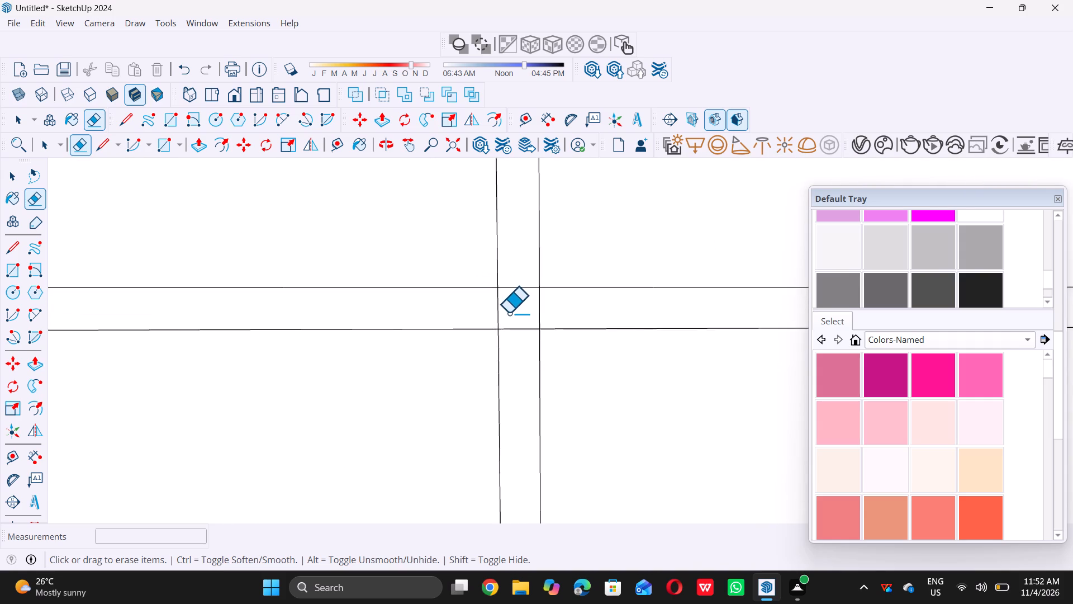
pyautogui.scroll(7, 509, 313)
pyautogui.moveTo(432, 304); pyautogui.dragTo(540, 283)
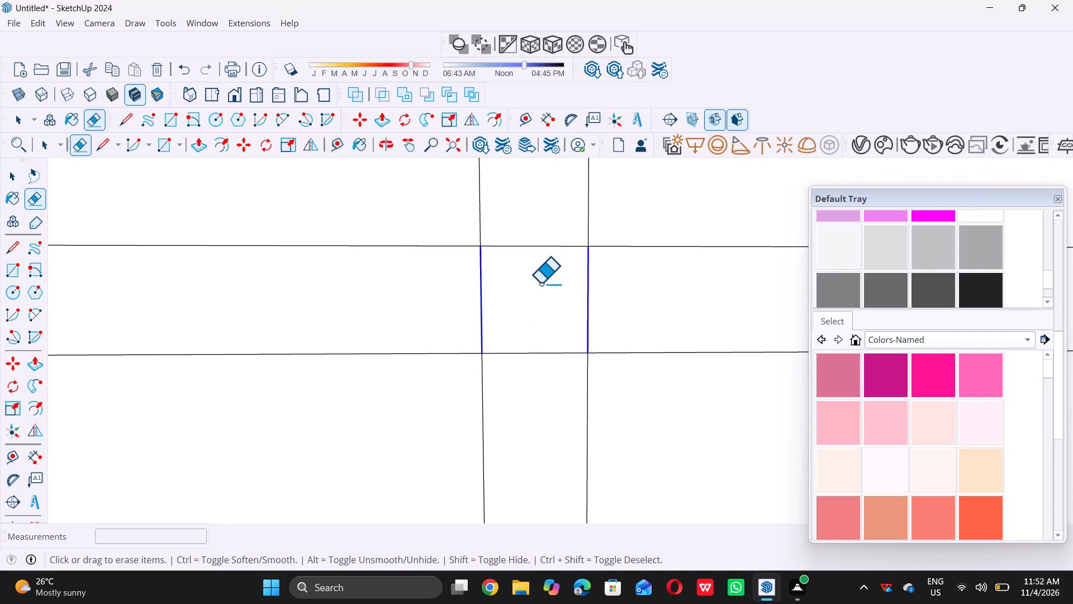
pyautogui.moveTo(540, 283); pyautogui.dragTo(532, 409)
# Erase the four short edges where the grid panel's second horizontal strip crosses the fourth vertical strip.
pyautogui.scroll(-7, 505, 343)
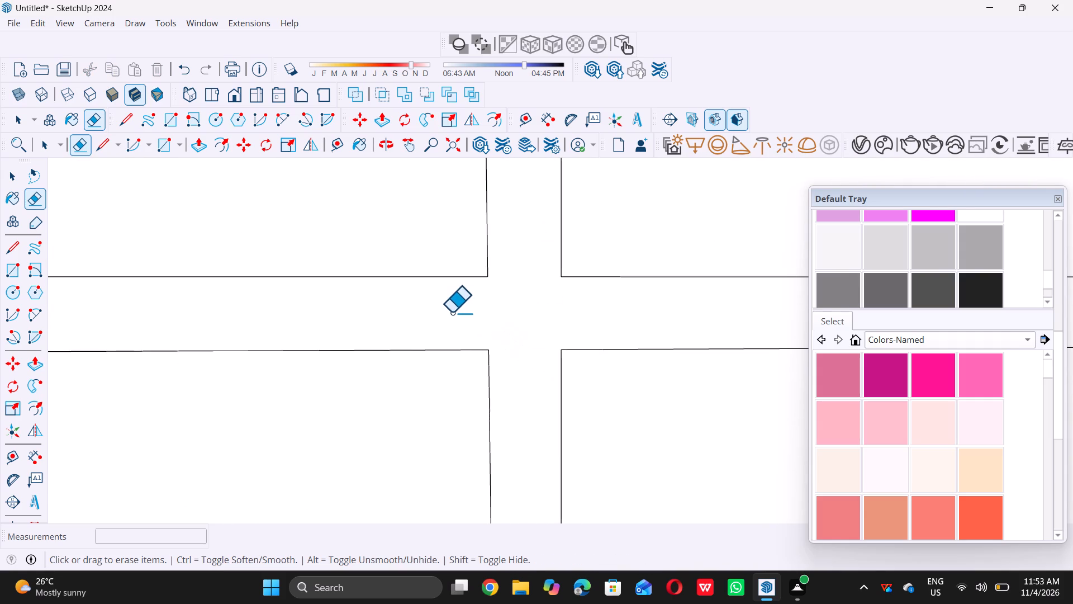
pyautogui.scroll(-20, 452, 312)
pyautogui.scroll(-8, 452, 312)
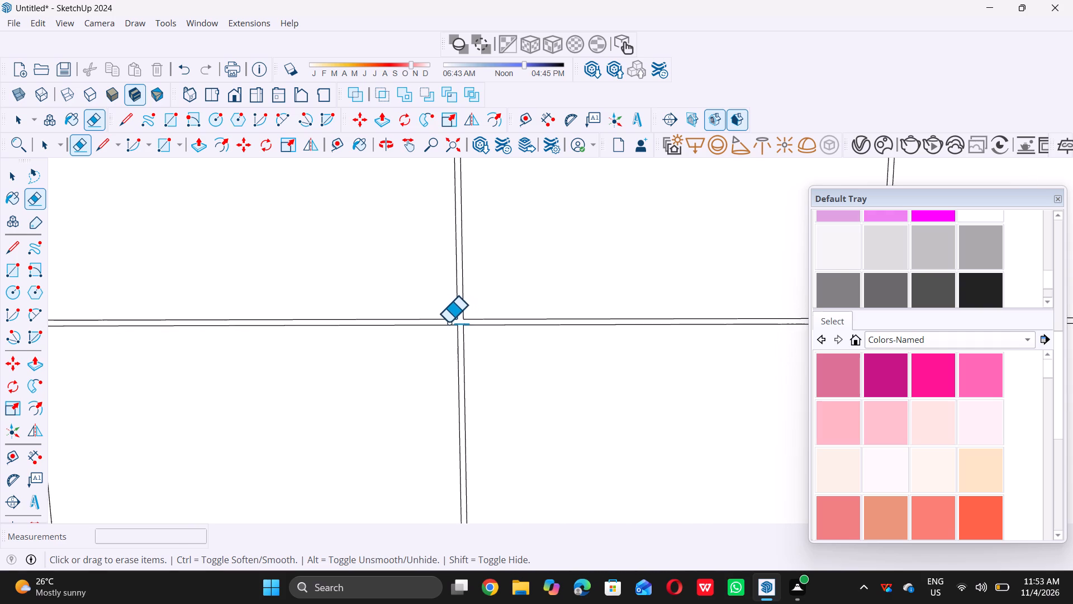
pyautogui.scroll(-10, 448, 322)
pyautogui.scroll(7, 591, 329)
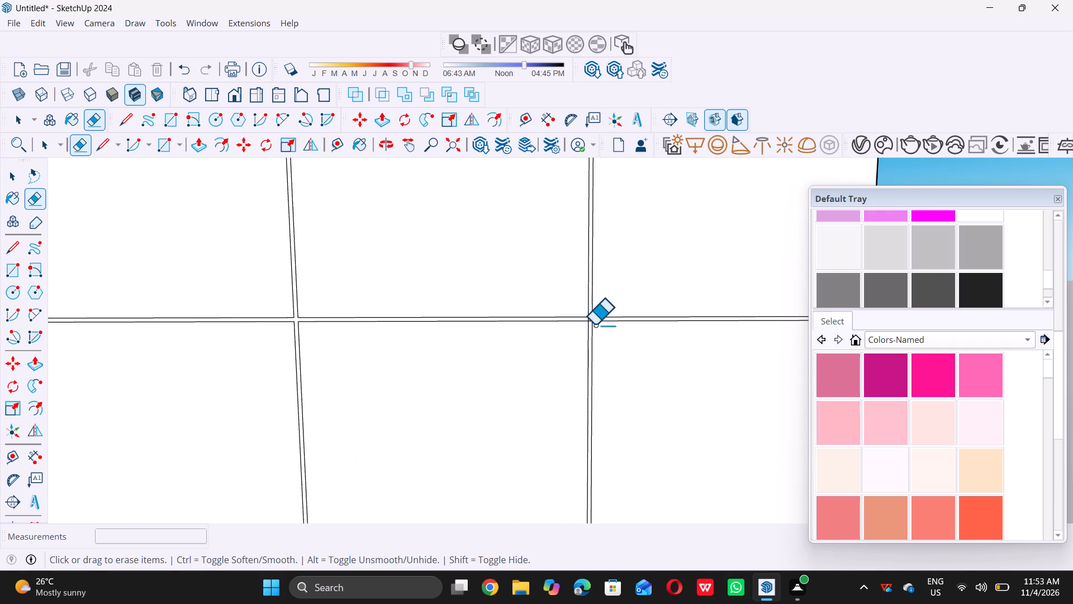
pyautogui.scroll(9, 595, 324)
pyautogui.scroll(12, 599, 317)
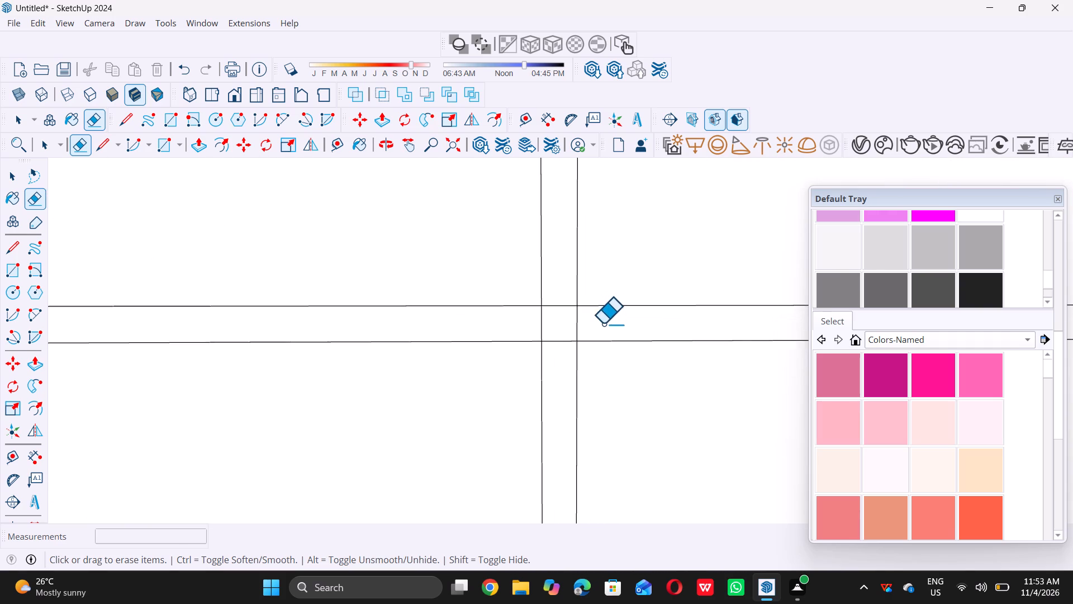
pyautogui.scroll(9, 574, 326)
pyautogui.moveTo(435, 313); pyautogui.dragTo(520, 305)
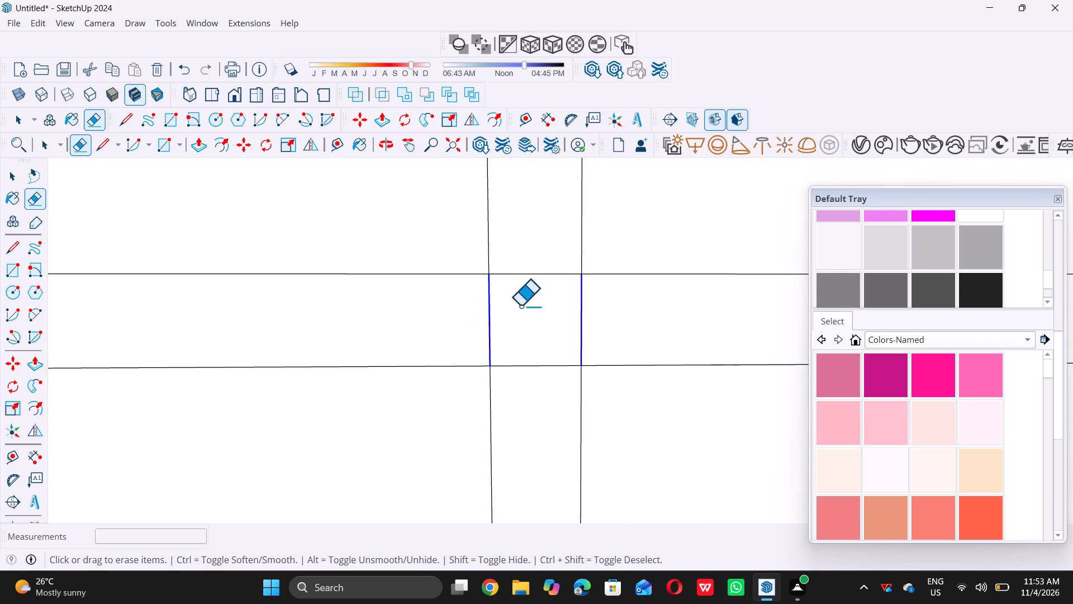
pyautogui.moveTo(520, 305); pyautogui.dragTo(511, 356)
pyautogui.click(511, 357)
pyautogui.moveTo(511, 362); pyautogui.dragTo(512, 372)
pyautogui.click(517, 390)
# Erase the four short edges where the grid panel's third horizontal strip crosses the fourth vertical strip.
pyautogui.scroll(-12, 532, 347)
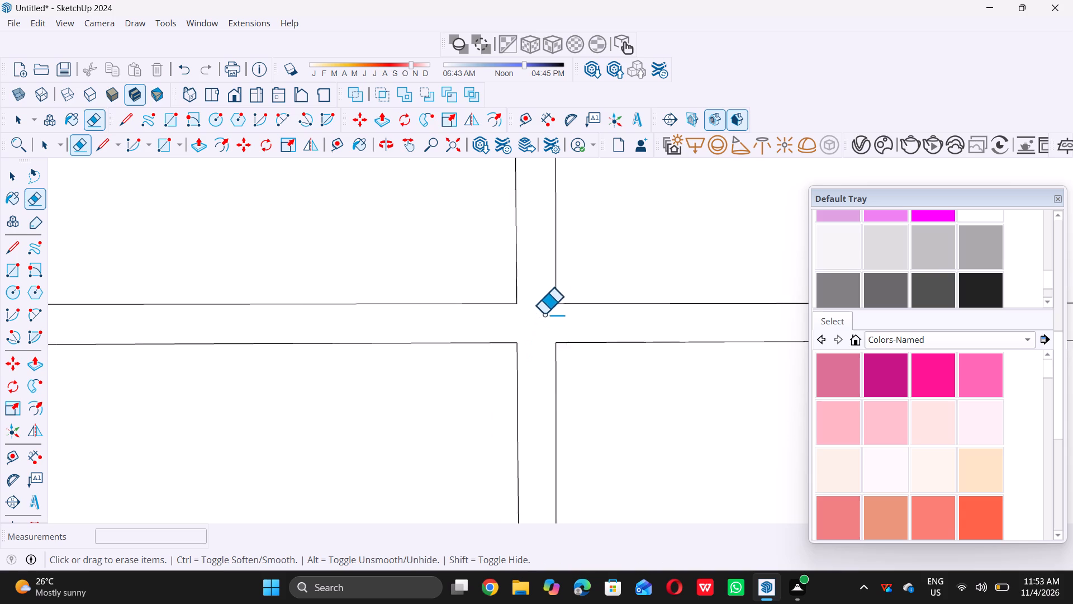
pyautogui.scroll(-3, 544, 314)
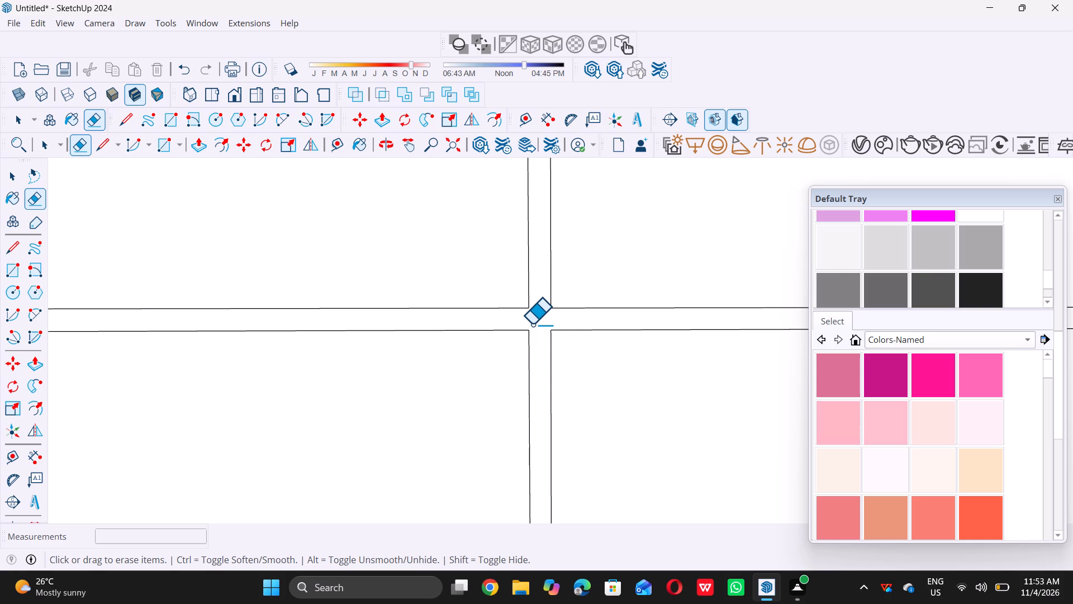
pyautogui.scroll(-8, 526, 376)
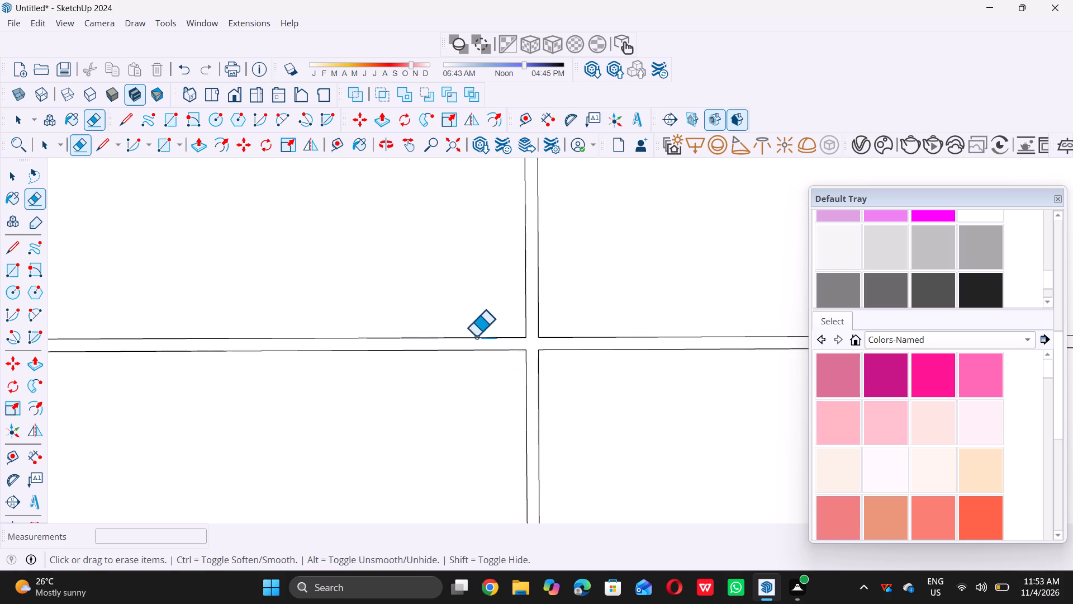
pyautogui.scroll(-18, 476, 336)
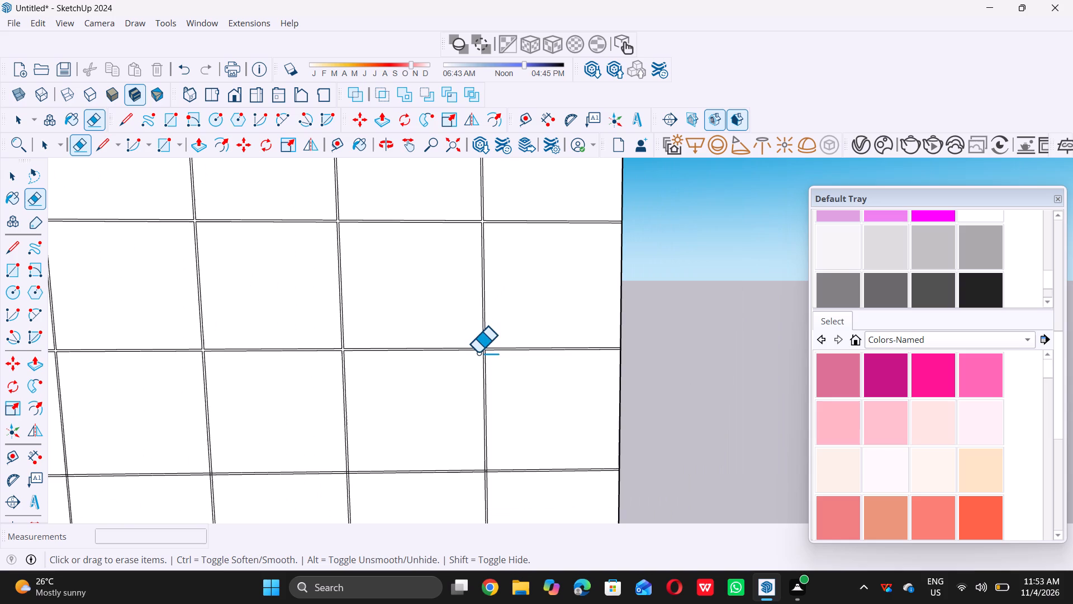
pyautogui.scroll(6, 498, 361)
pyautogui.scroll(-12, 505, 350)
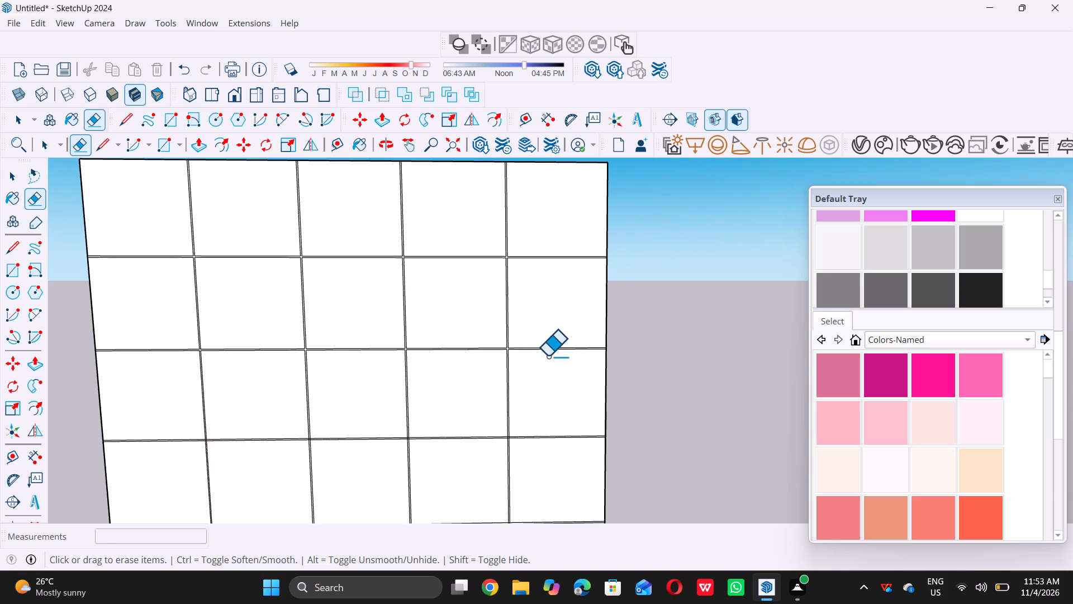
pyautogui.scroll(-10, 548, 356)
pyautogui.scroll(15, 544, 398)
pyautogui.scroll(6, 539, 369)
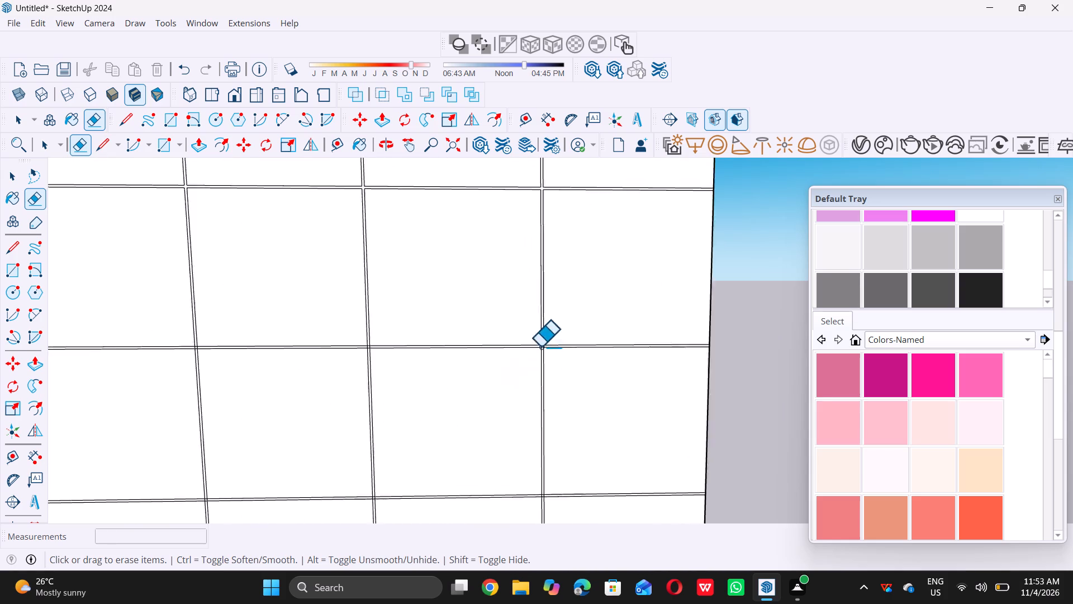
pyautogui.scroll(6, 540, 334)
pyautogui.scroll(17, 540, 334)
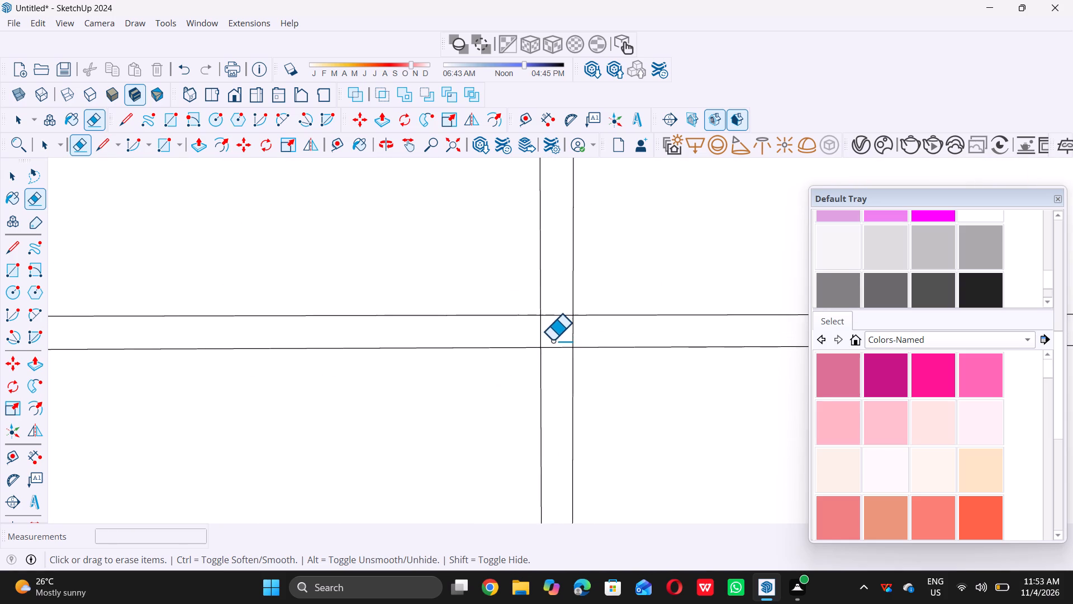
pyautogui.scroll(8, 552, 340)
pyautogui.moveTo(490, 347); pyautogui.dragTo(617, 354)
pyautogui.click(617, 354)
pyautogui.moveTo(618, 354); pyautogui.dragTo(597, 350)
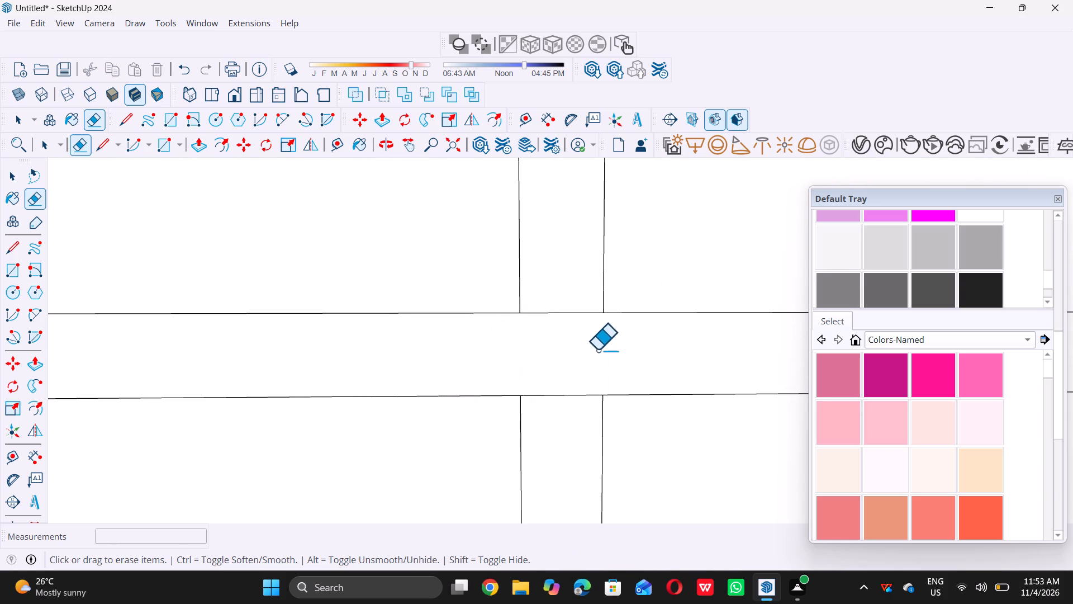
pyautogui.moveTo(597, 350); pyautogui.dragTo(553, 445)
# Erase the four short edges where the grid panel's third horizontal strip crosses the third vertical strip.
pyautogui.scroll(-13, 573, 404)
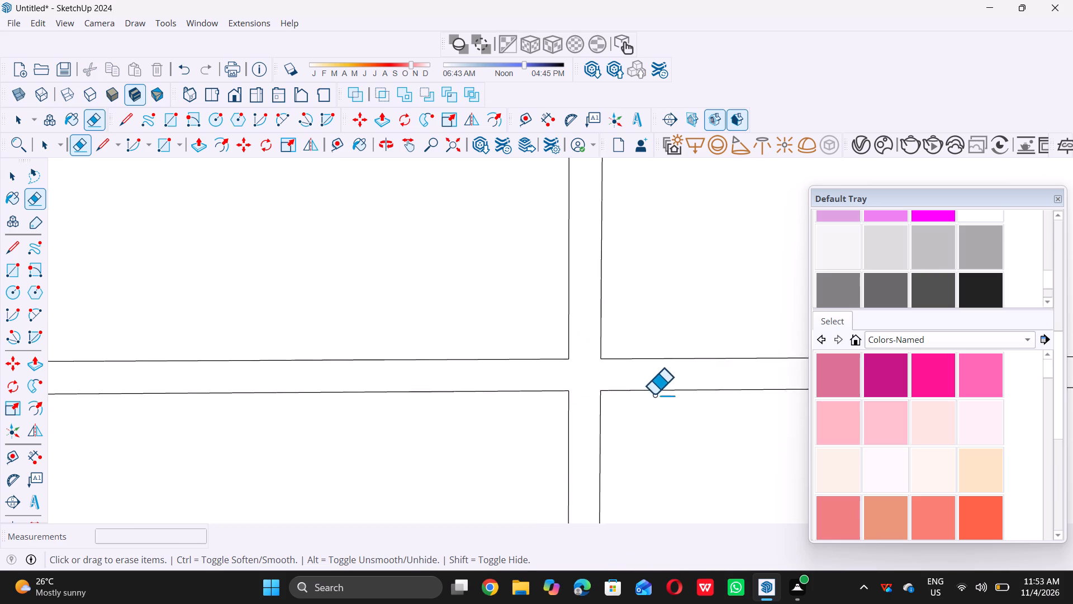
pyautogui.scroll(-20, 654, 394)
pyautogui.scroll(-5, 654, 394)
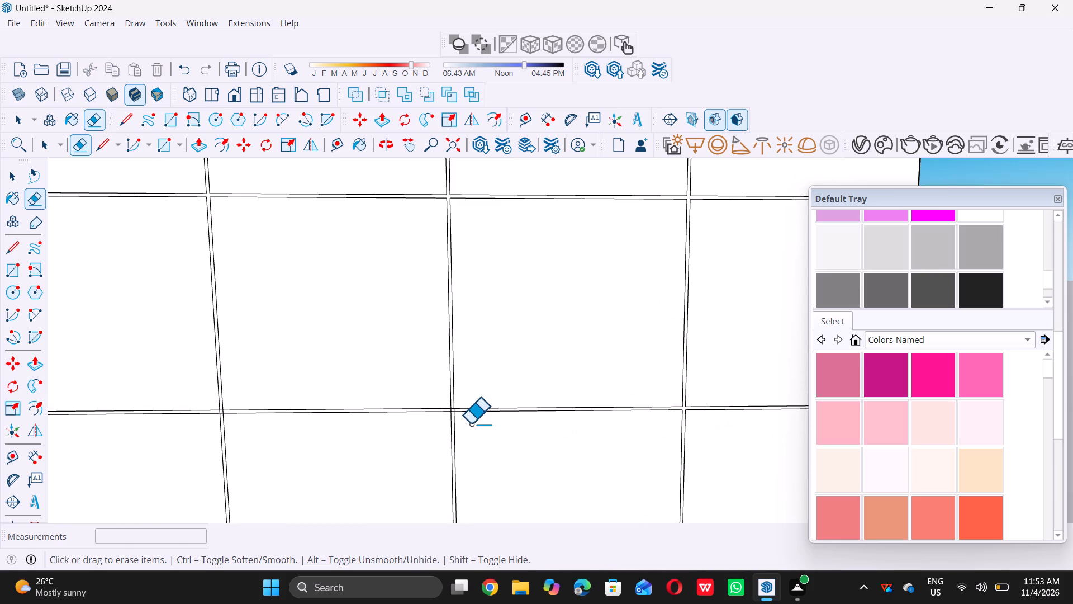
pyautogui.scroll(6, 471, 423)
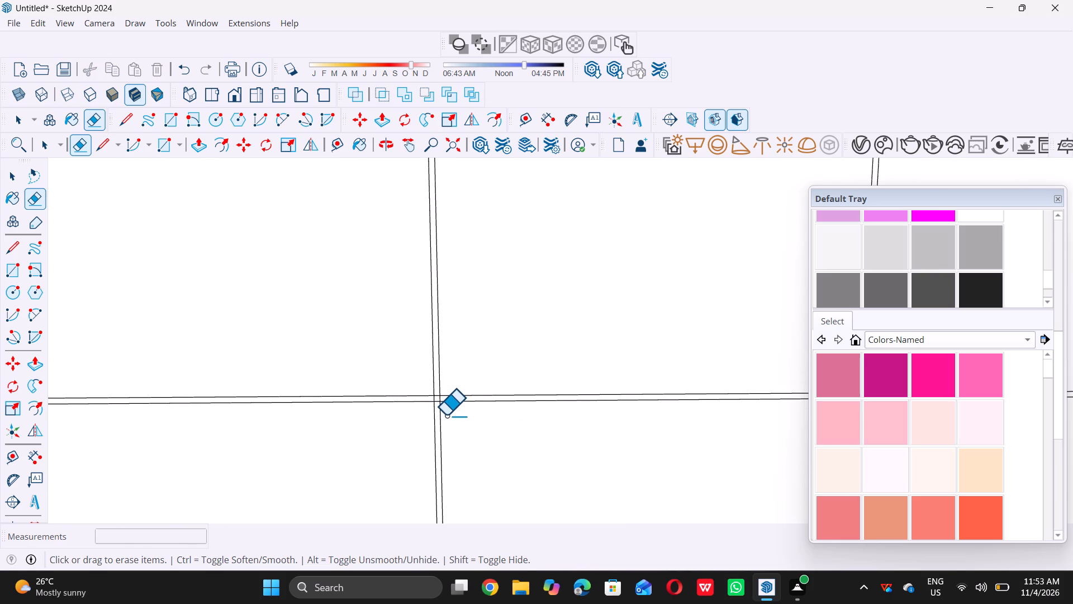
pyautogui.scroll(14, 428, 403)
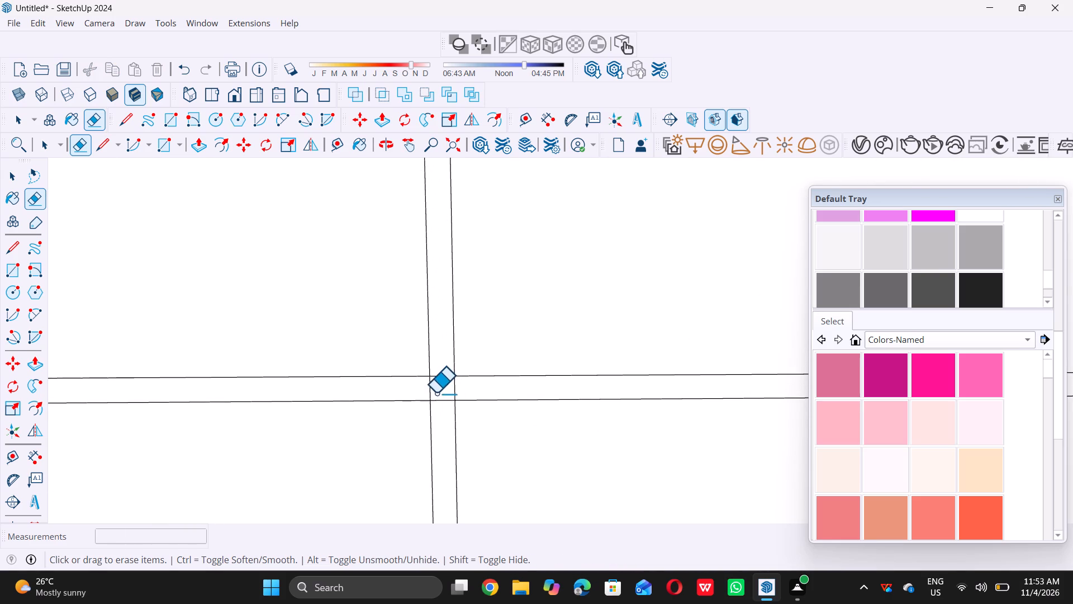
pyautogui.scroll(14, 435, 393)
pyautogui.moveTo(380, 375); pyautogui.dragTo(526, 377)
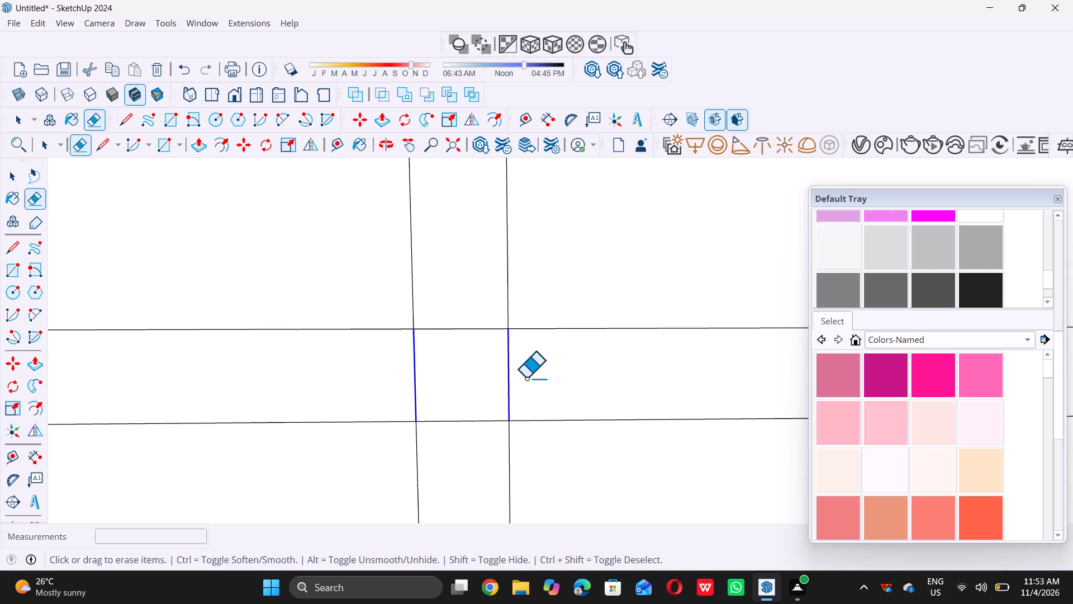
pyautogui.moveTo(526, 377); pyautogui.dragTo(504, 375)
pyautogui.moveTo(495, 375); pyautogui.dragTo(443, 365)
pyautogui.moveTo(443, 365); pyautogui.dragTo(430, 327)
pyautogui.moveTo(430, 326); pyautogui.dragTo(468, 449)
# Erase the four short edges where the grid panel's third horizontal strip crosses the second vertical strip.
pyautogui.scroll(-7, 501, 397)
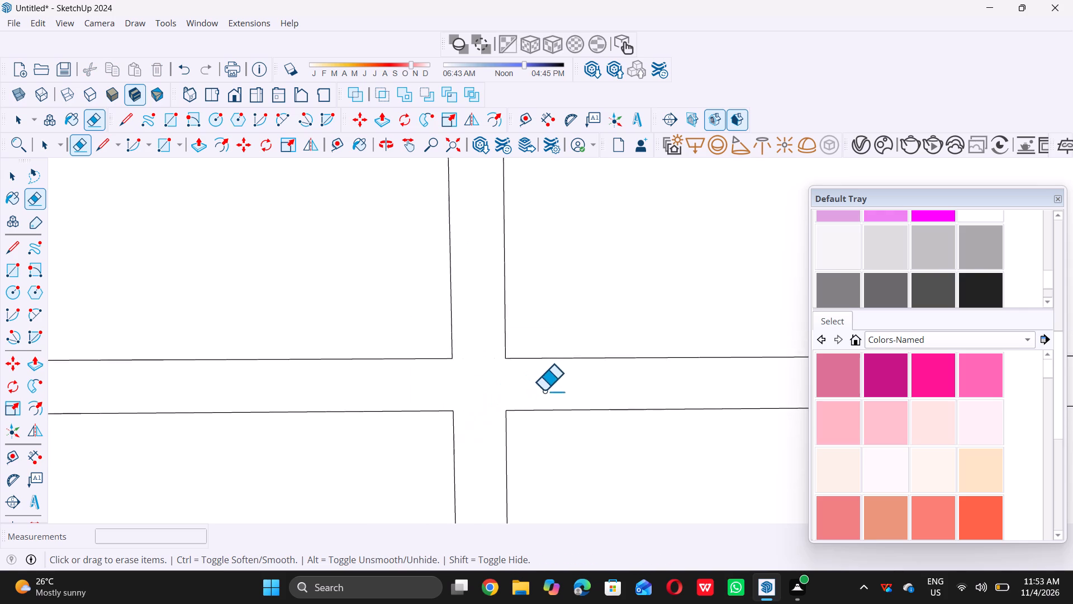
pyautogui.scroll(-15, 544, 390)
pyautogui.scroll(-4, 639, 333)
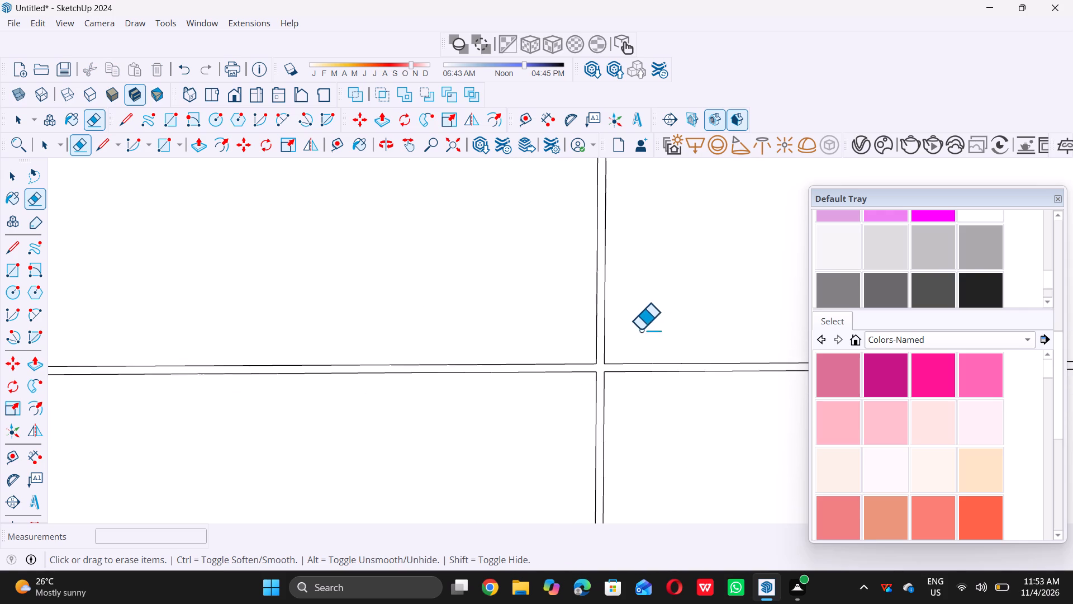
pyautogui.scroll(-11, 640, 329)
pyautogui.scroll(4, 405, 365)
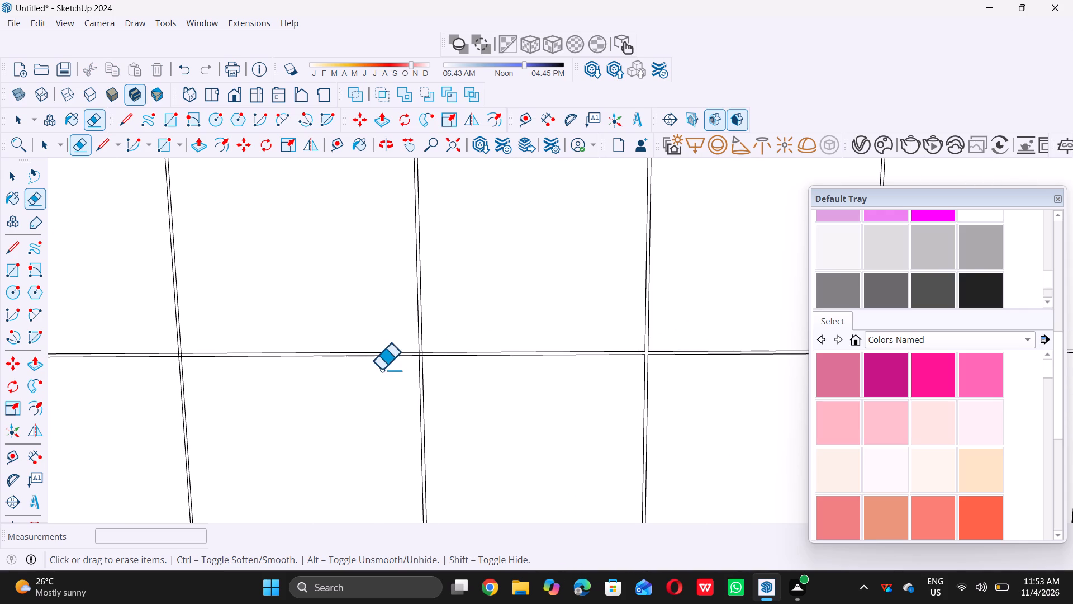
pyautogui.scroll(3, 381, 369)
pyautogui.scroll(6, 428, 353)
pyautogui.scroll(7, 491, 334)
pyautogui.scroll(6, 443, 333)
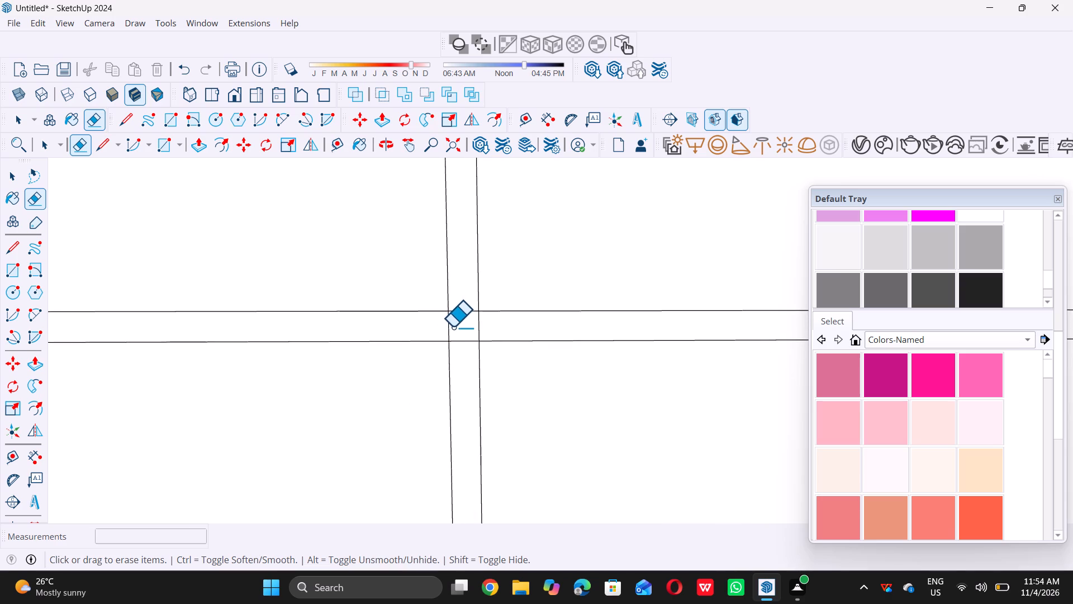
pyautogui.scroll(10, 453, 327)
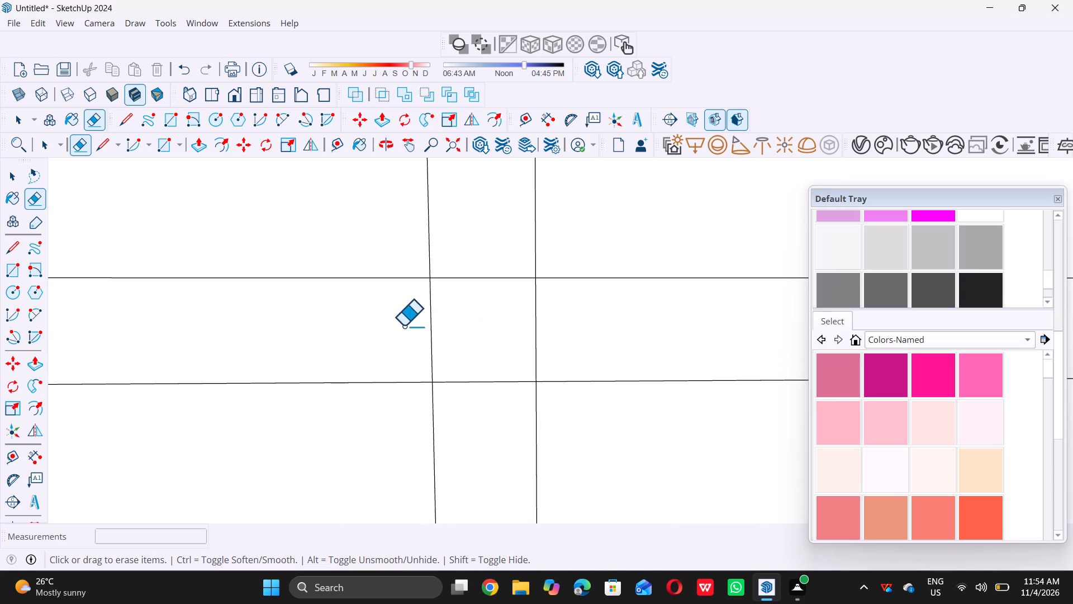
pyautogui.moveTo(403, 325); pyautogui.dragTo(540, 334)
pyautogui.moveTo(523, 330); pyautogui.dragTo(484, 250)
pyautogui.moveTo(486, 248); pyautogui.dragTo(476, 416)
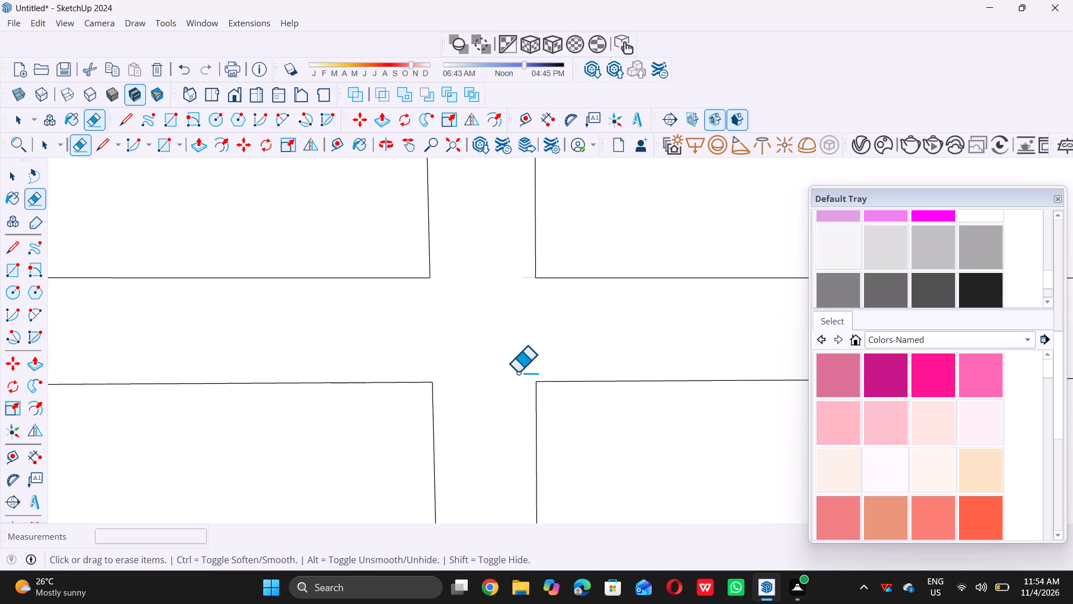
# Erase the four short edges where the grid panel's third horizontal strip crosses the first vertical strip.
pyautogui.scroll(-20, 523, 364)
pyautogui.scroll(-9, 523, 364)
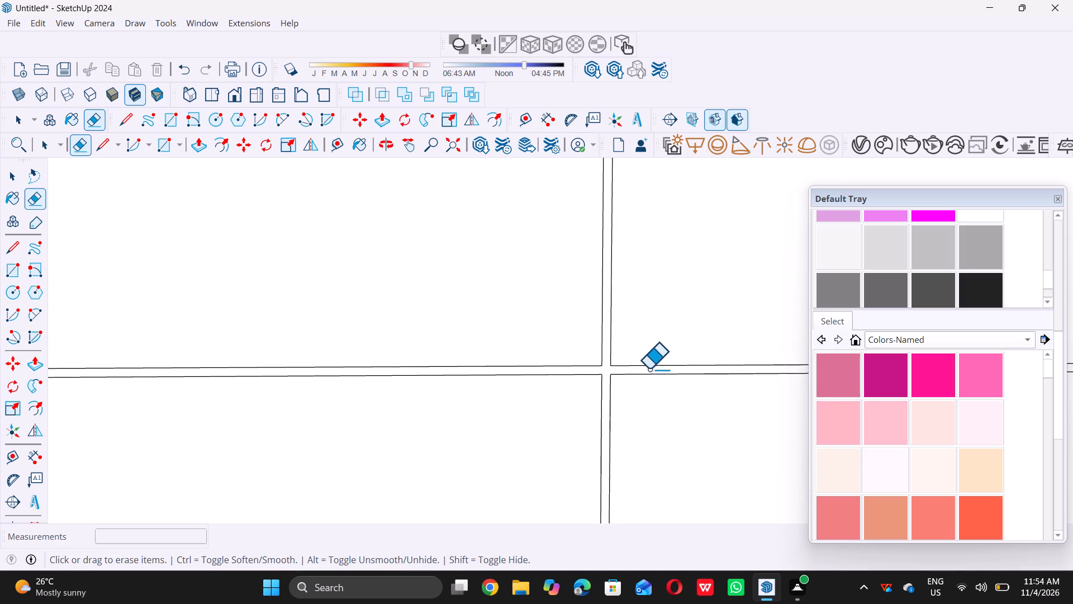
pyautogui.scroll(-7, 649, 369)
pyautogui.scroll(11, 350, 374)
pyautogui.scroll(14, 403, 356)
pyautogui.scroll(7, 397, 333)
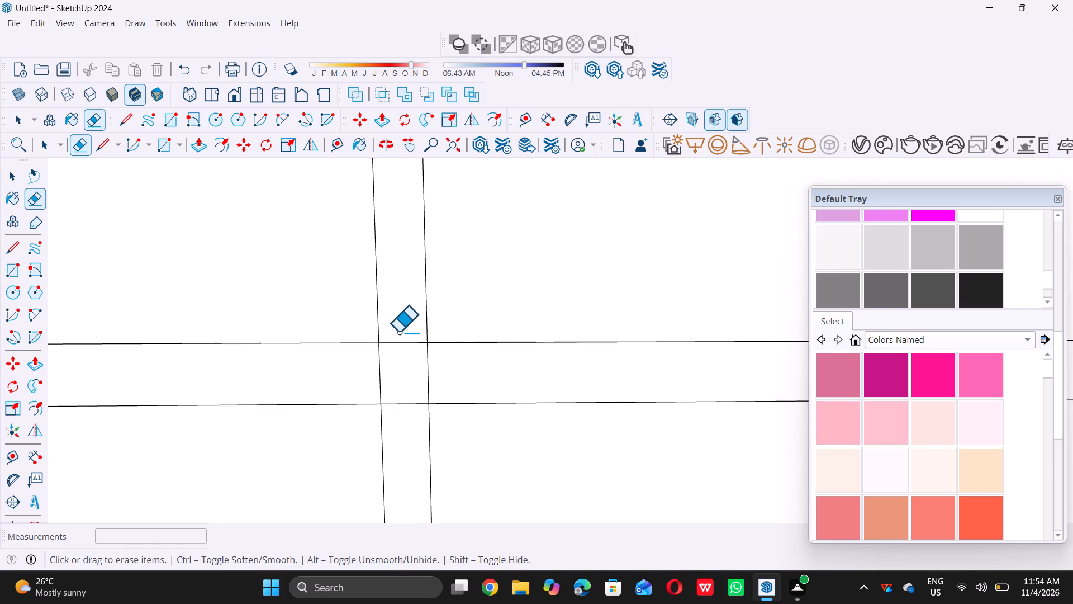
pyautogui.scroll(2, 398, 332)
pyautogui.click(392, 315)
pyautogui.moveTo(393, 315); pyautogui.dragTo(386, 404)
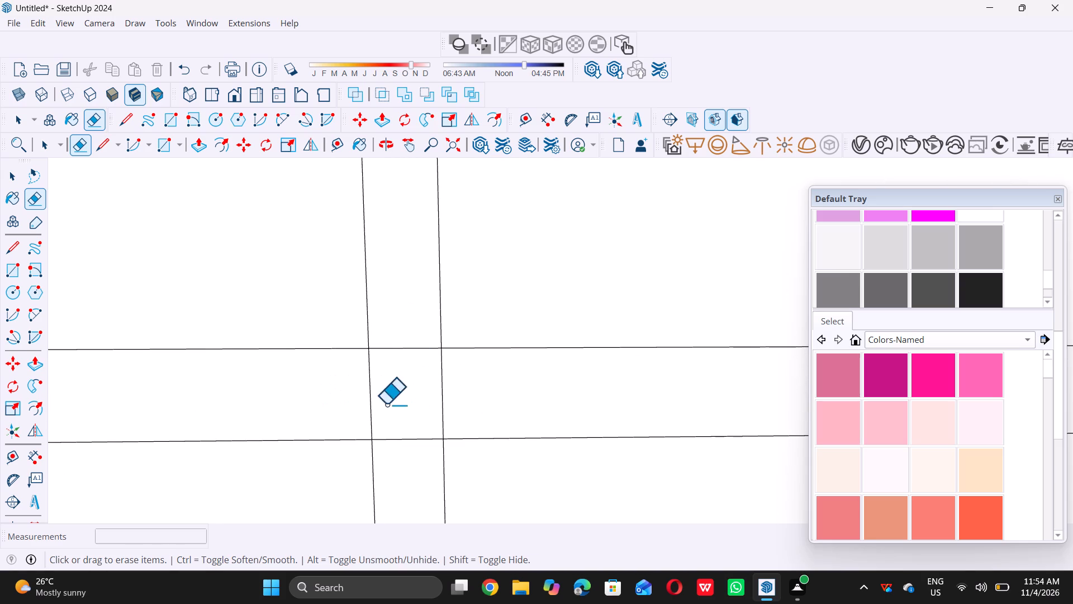
pyautogui.moveTo(386, 404); pyautogui.dragTo(537, 412)
pyautogui.moveTo(357, 387); pyautogui.dragTo(415, 391)
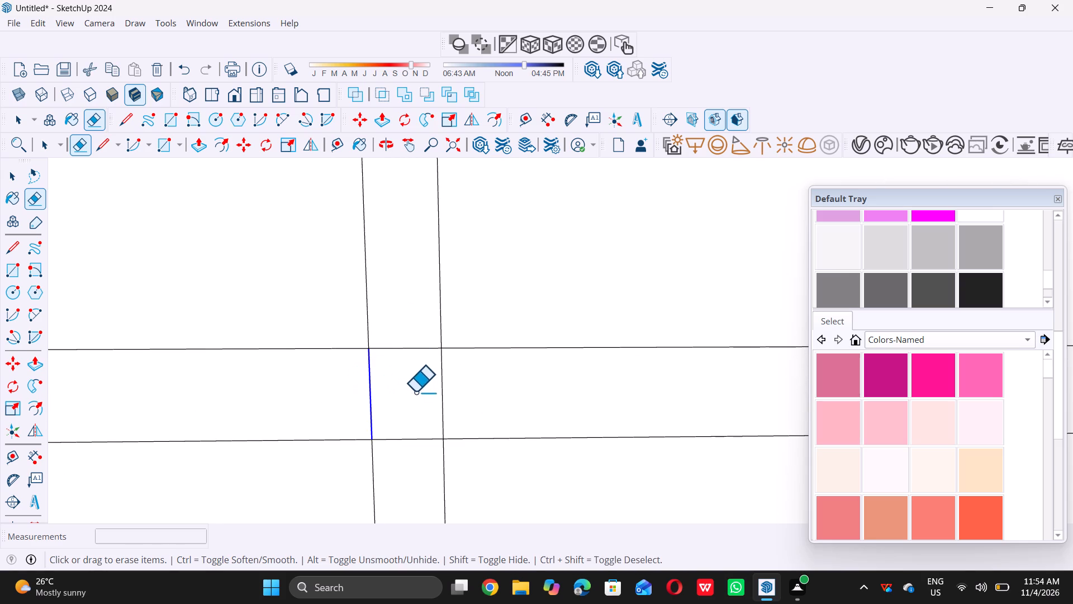
pyautogui.moveTo(415, 391); pyautogui.dragTo(471, 395)
pyautogui.moveTo(471, 393); pyautogui.dragTo(445, 386)
pyautogui.moveTo(439, 385); pyautogui.dragTo(431, 385)
pyautogui.moveTo(419, 382); pyautogui.dragTo(405, 364)
pyautogui.moveTo(405, 361); pyautogui.dragTo(403, 343)
pyautogui.moveTo(403, 341); pyautogui.dragTo(406, 329)
pyautogui.moveTo(406, 327); pyautogui.dragTo(391, 478)
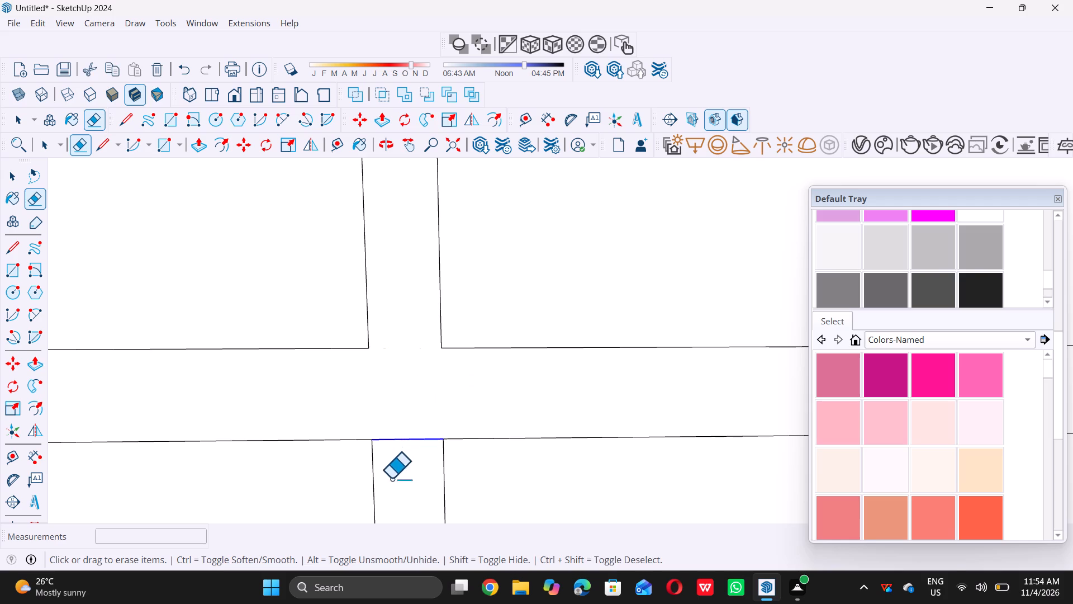
pyautogui.moveTo(391, 478); pyautogui.dragTo(389, 477)
pyautogui.scroll(-20, 401, 374)
pyautogui.scroll(-8, 401, 374)
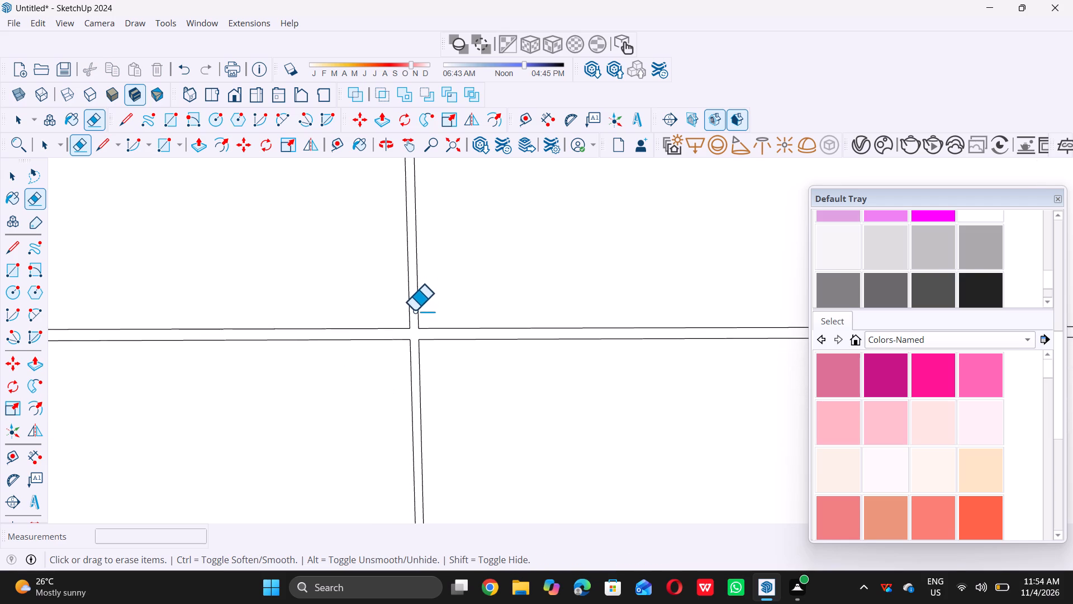
# Erase the four short edges where the grid panel's fourth horizontal strip crosses the first vertical strip.
pyautogui.scroll(-20, 414, 310)
pyautogui.scroll(-4, 436, 292)
pyautogui.scroll(4, 436, 358)
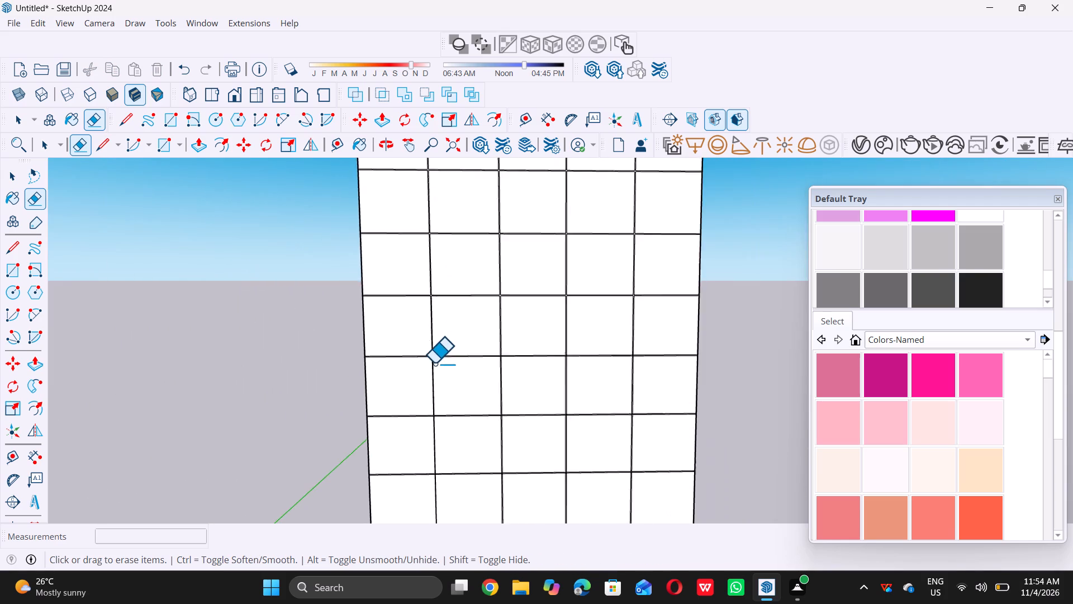
pyautogui.scroll(19, 434, 363)
pyautogui.scroll(7, 423, 331)
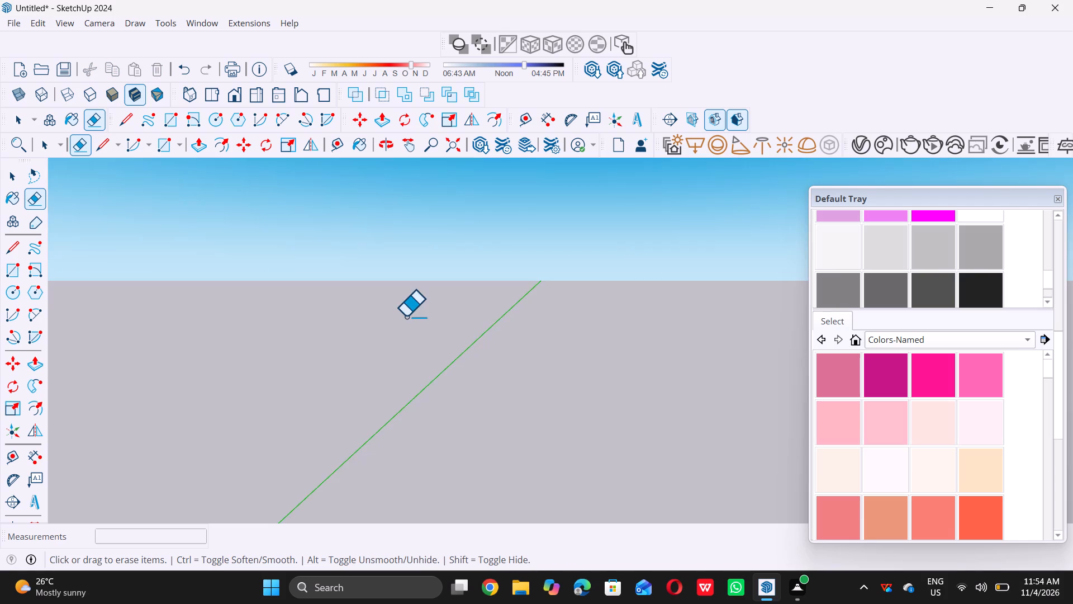
pyautogui.scroll(3, 406, 316)
pyautogui.scroll(-6, 416, 328)
pyautogui.scroll(-6, 464, 349)
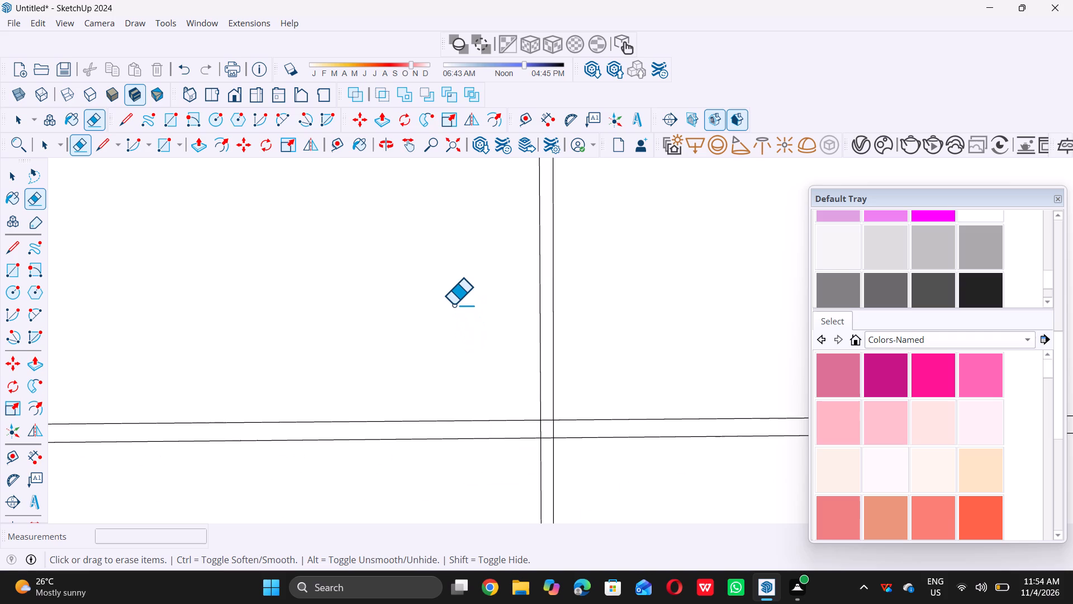
pyautogui.scroll(-4, 453, 303)
pyautogui.scroll(8, 536, 431)
pyautogui.scroll(13, 493, 318)
pyautogui.moveTo(412, 356); pyautogui.dragTo(568, 360)
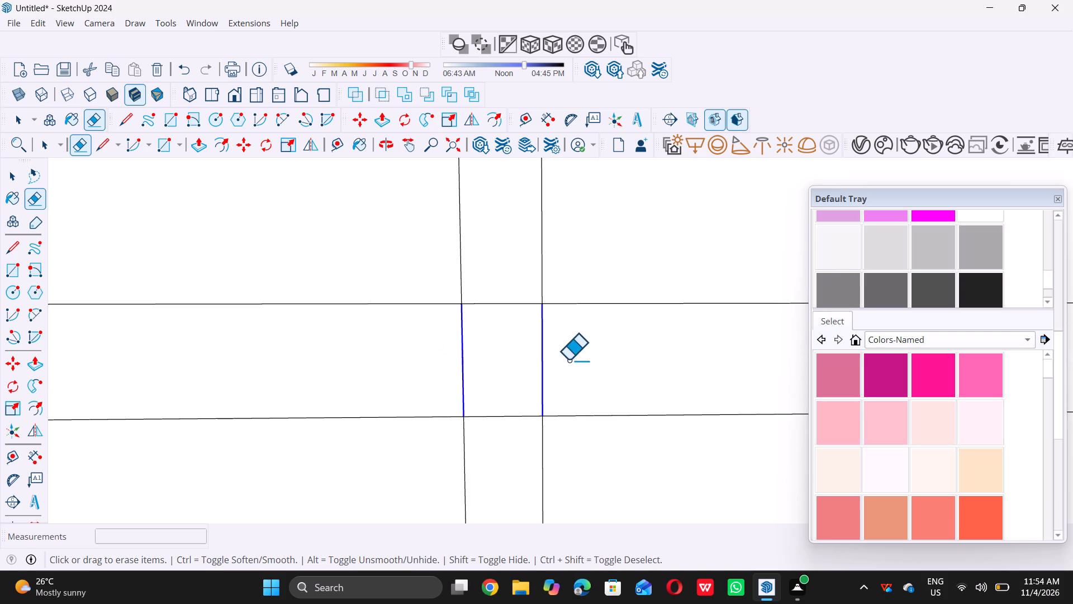
pyautogui.moveTo(568, 360); pyautogui.dragTo(491, 339)
pyautogui.click(486, 293)
pyautogui.moveTo(488, 289); pyautogui.dragTo(491, 284)
pyautogui.moveTo(491, 284); pyautogui.dragTo(491, 438)
# Erase the four short edges where the grid panel's fourth horizontal strip crosses the second vertical strip.
pyautogui.scroll(-3, 423, 328)
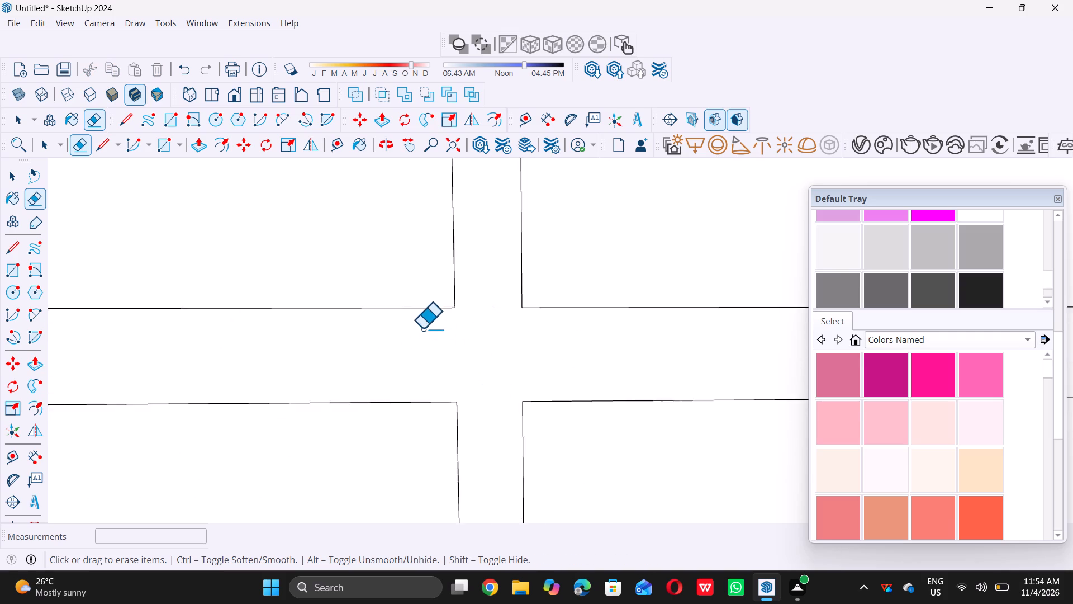
pyautogui.scroll(-20, 422, 328)
pyautogui.scroll(-1, 422, 328)
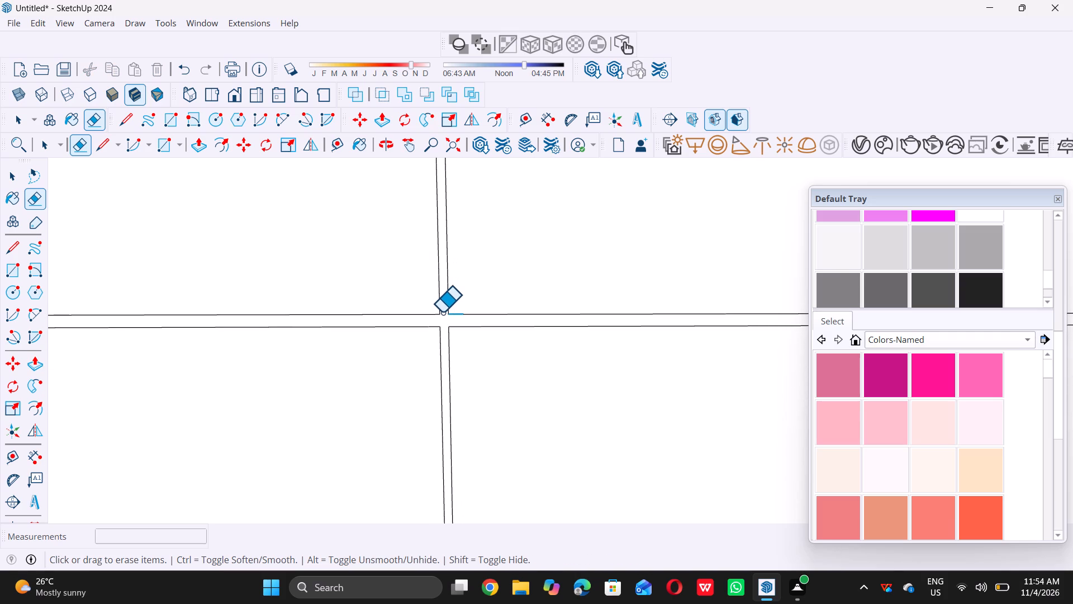
pyautogui.scroll(-20, 442, 312)
pyautogui.scroll(-3, 442, 312)
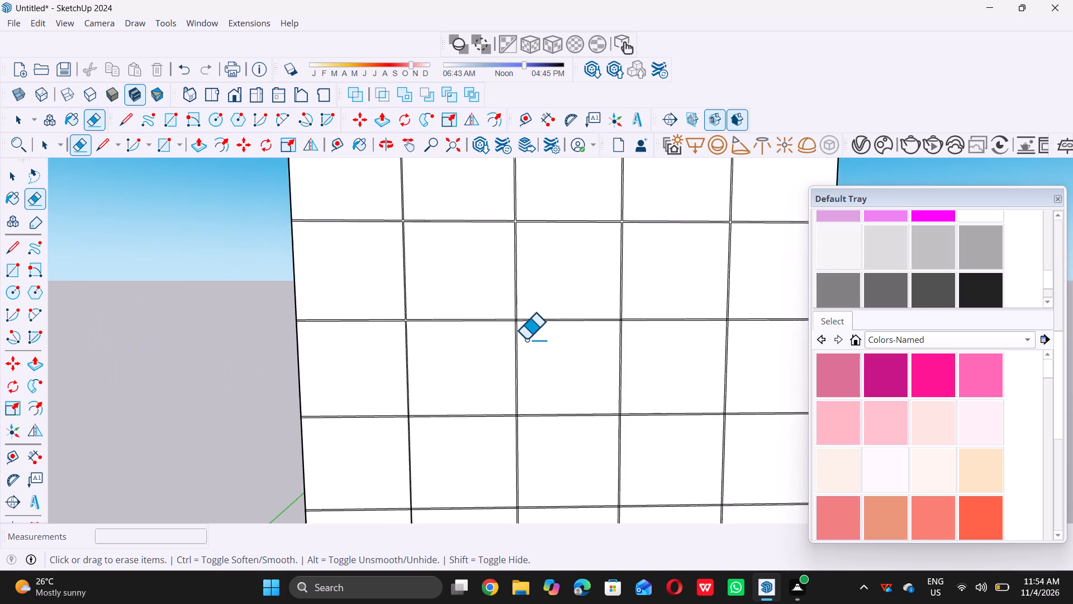
pyautogui.scroll(19, 526, 339)
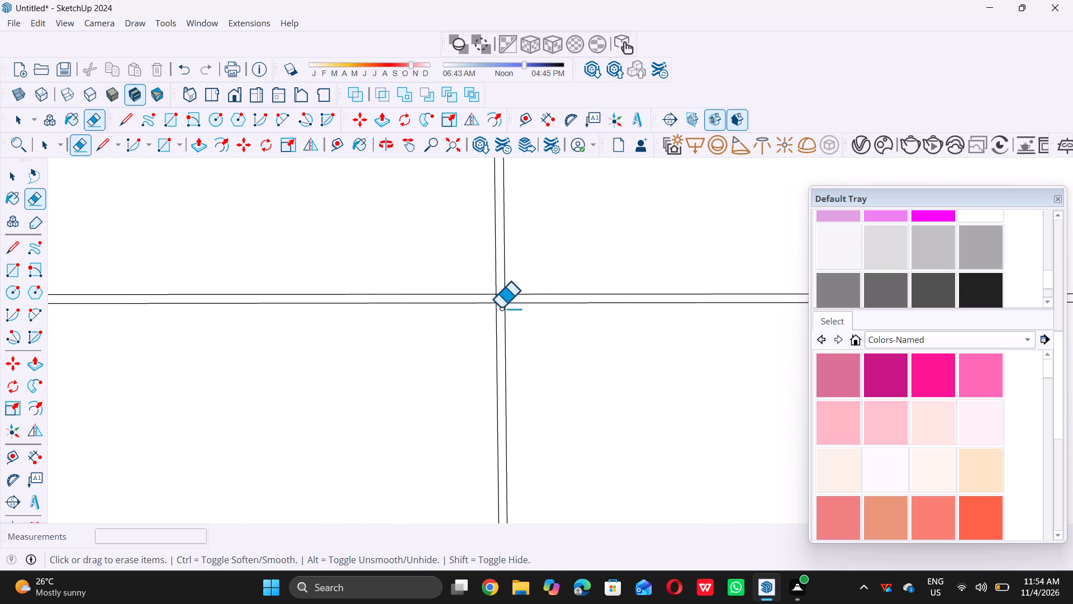
pyautogui.scroll(14, 501, 308)
pyautogui.scroll(5, 424, 267)
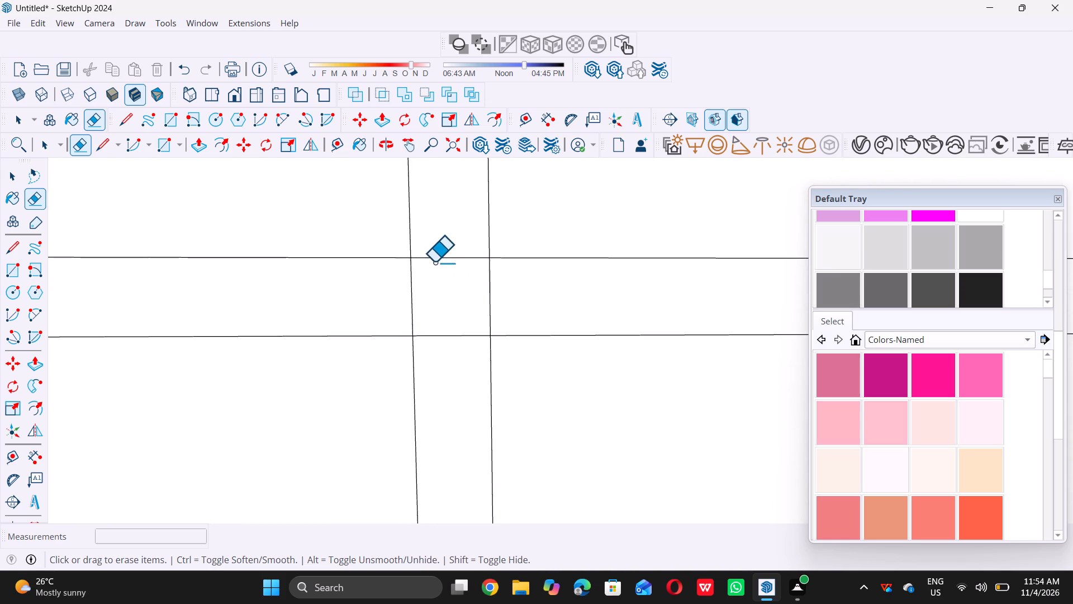
pyautogui.scroll(5, 435, 261)
pyautogui.moveTo(369, 293); pyautogui.dragTo(487, 247)
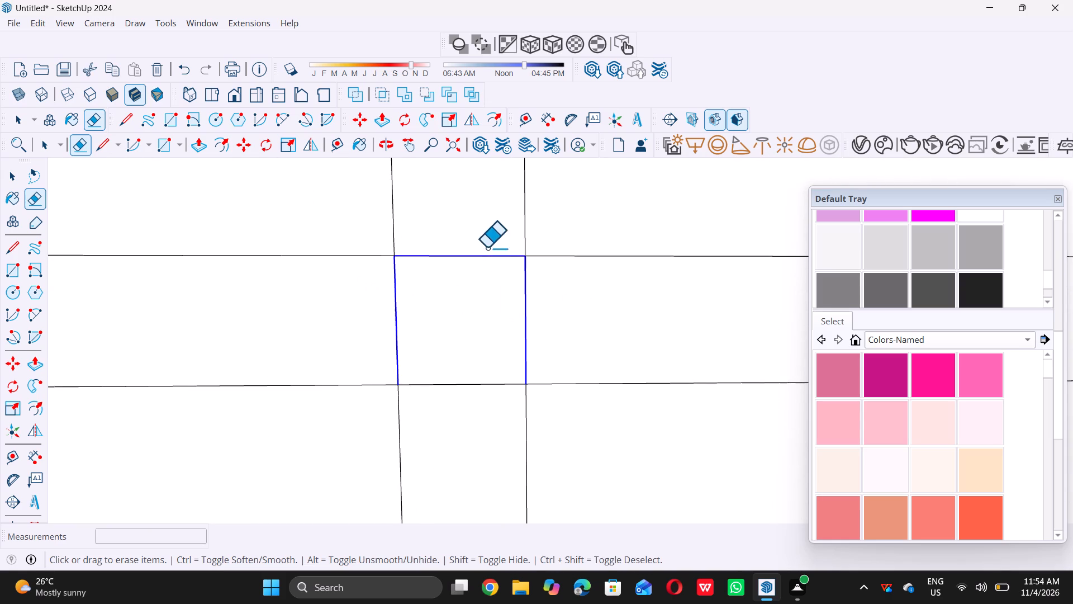
pyautogui.moveTo(487, 247); pyautogui.dragTo(470, 414)
# Erase the four short edges where the grid panel's fourth horizontal strip crosses the third vertical strip.
pyautogui.scroll(-11, 419, 340)
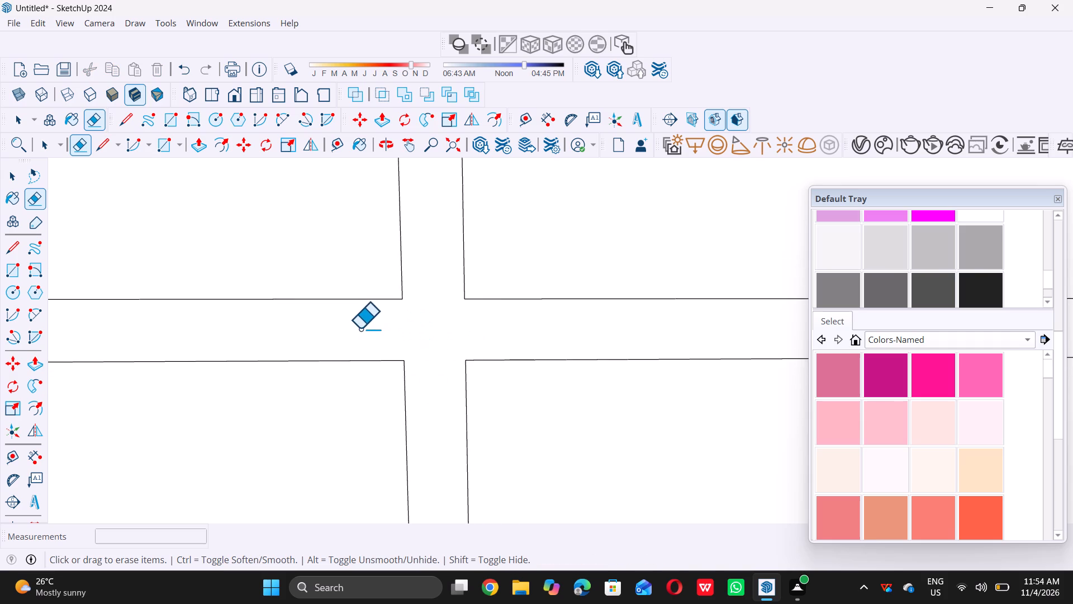
pyautogui.scroll(-20, 360, 328)
pyautogui.scroll(-9, 360, 328)
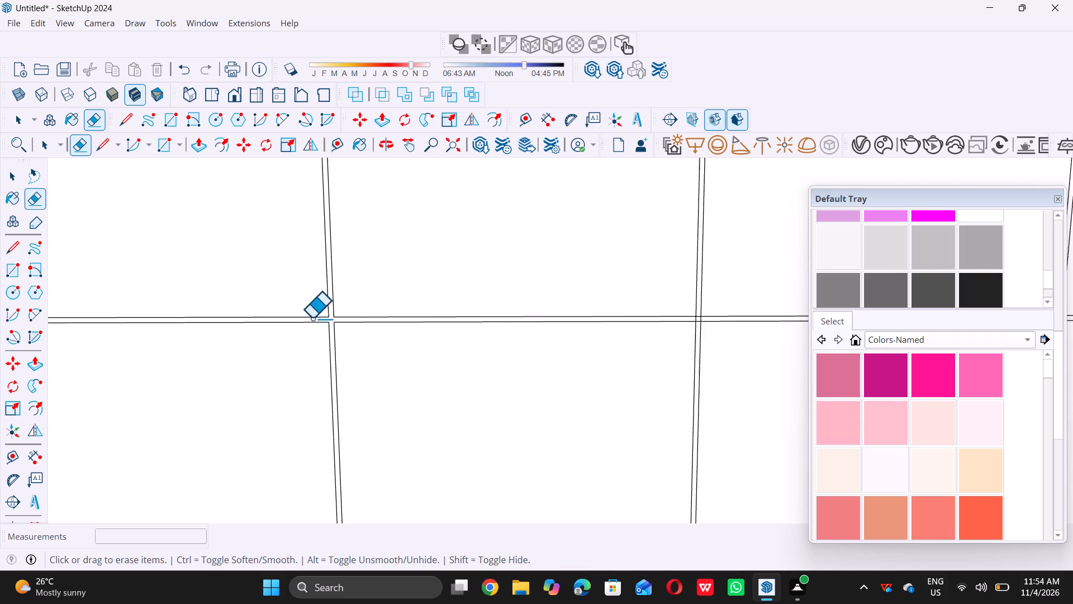
pyautogui.scroll(-7, 312, 318)
pyautogui.scroll(6, 528, 328)
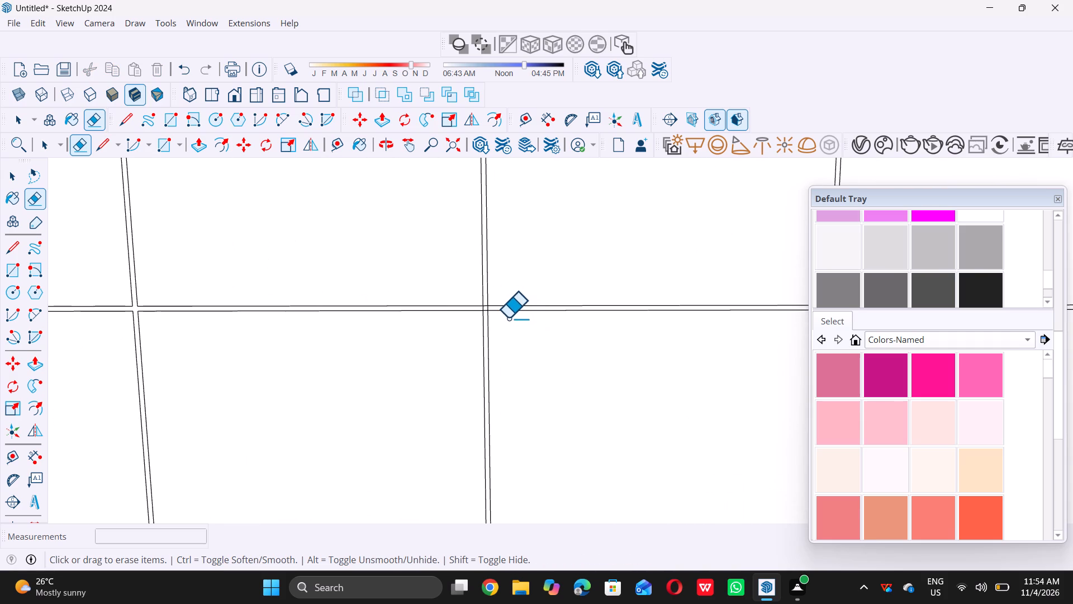
pyautogui.scroll(7, 503, 315)
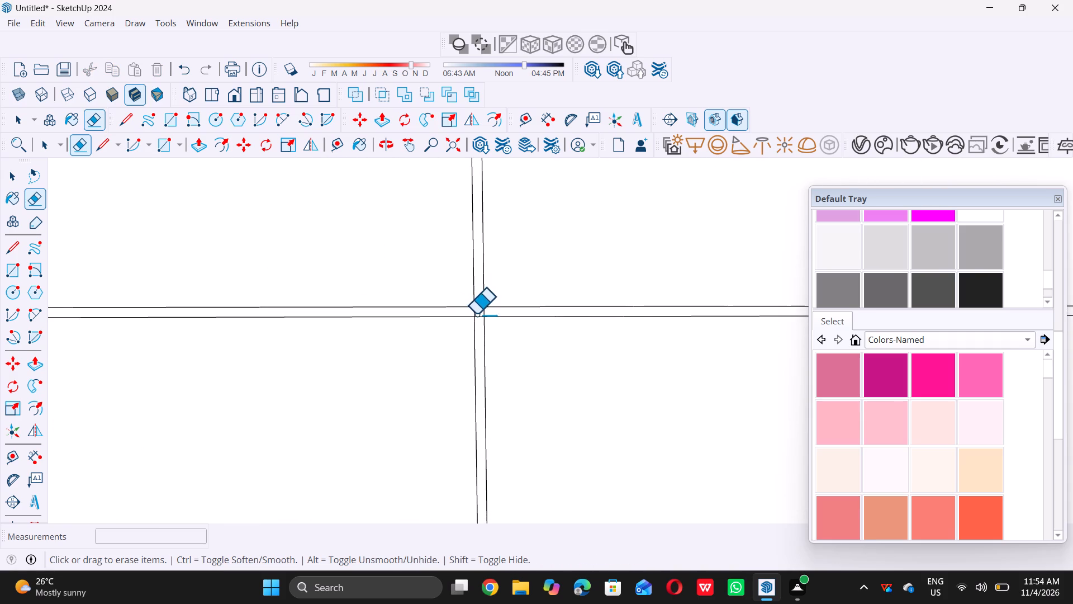
pyautogui.scroll(19, 476, 314)
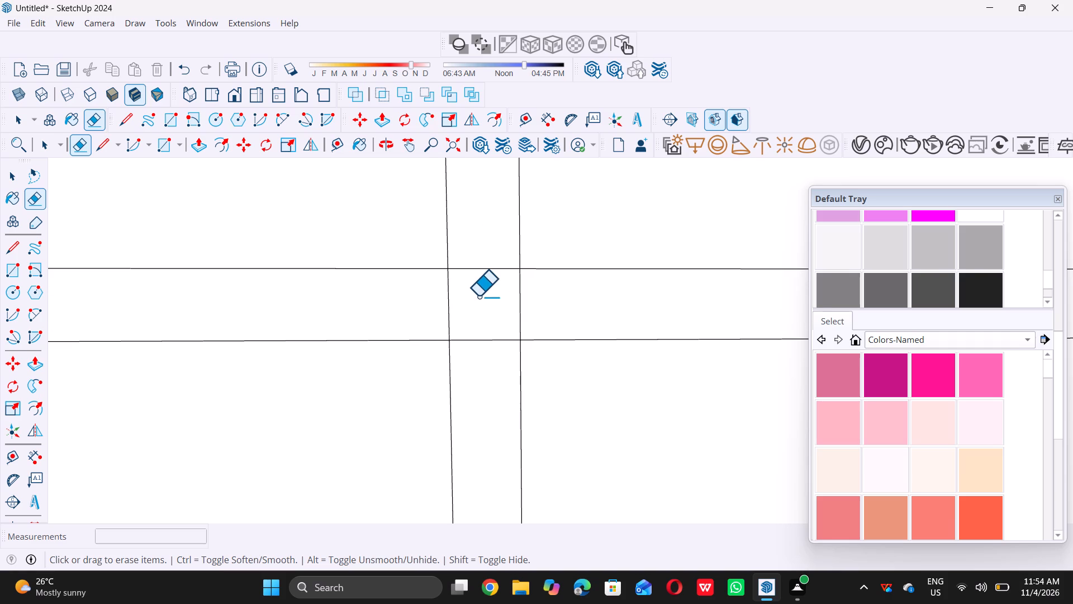
pyautogui.scroll(6, 485, 298)
pyautogui.moveTo(389, 303); pyautogui.dragTo(466, 308)
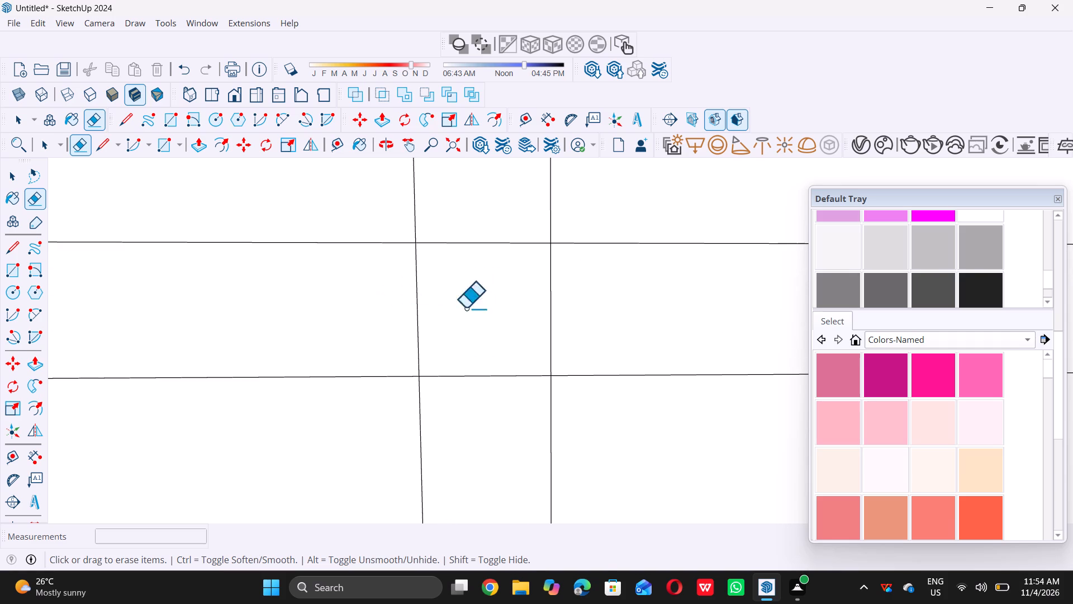
pyautogui.moveTo(466, 308); pyautogui.dragTo(510, 272)
pyautogui.moveTo(509, 267); pyautogui.dragTo(509, 240)
pyautogui.click(509, 240)
pyautogui.moveTo(509, 240); pyautogui.dragTo(477, 403)
pyautogui.doubleClick(481, 377)
# Erase the four short edges where the grid panel's fourth horizontal strip crosses the fourth vertical strip.
pyautogui.scroll(-9, 478, 364)
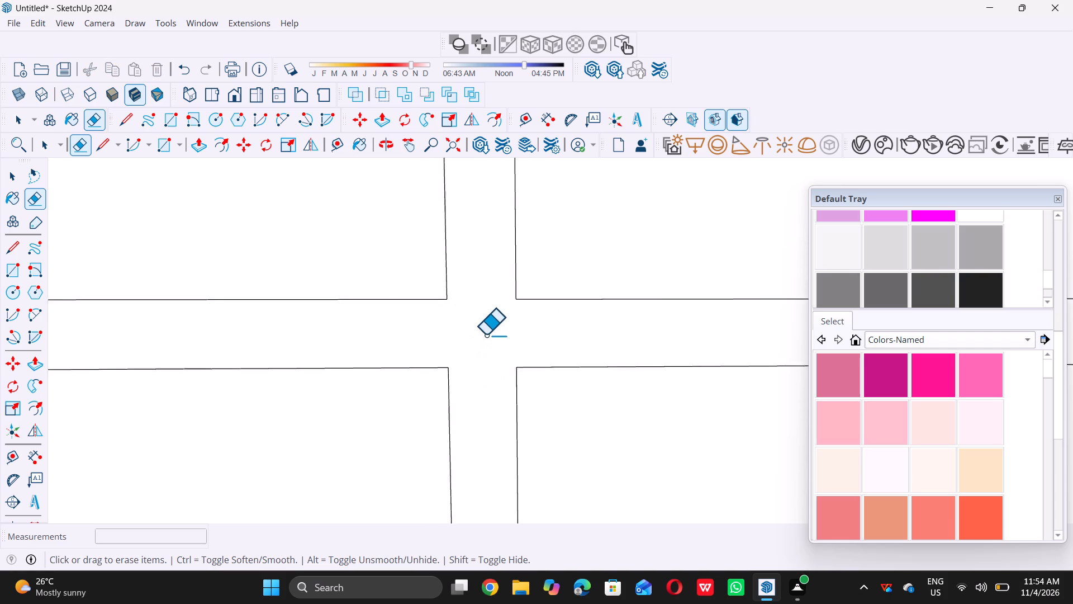
pyautogui.scroll(-20, 486, 334)
pyautogui.scroll(-13, 486, 334)
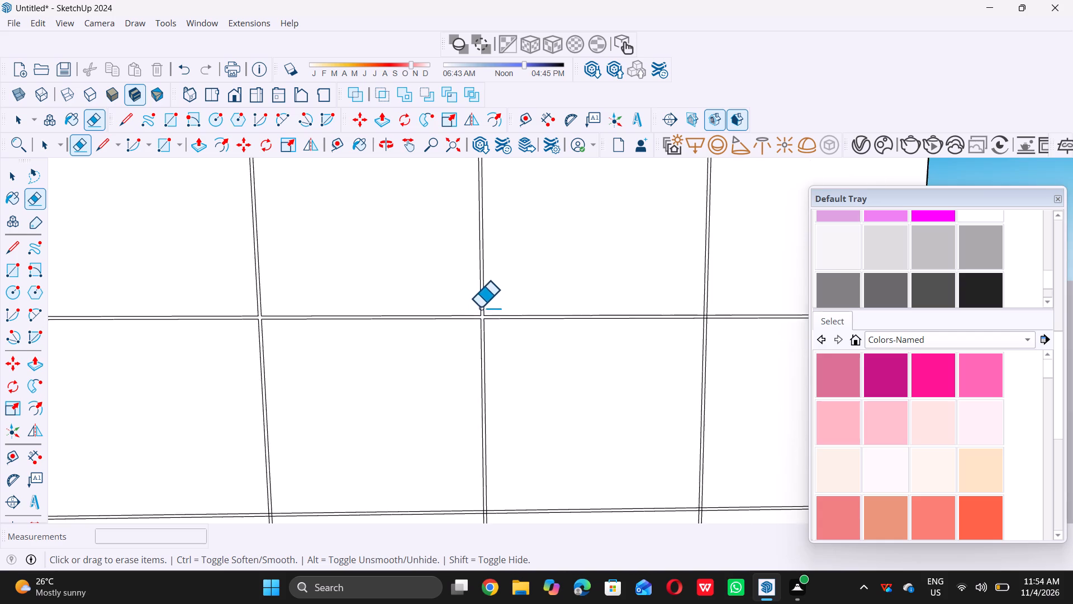
pyautogui.scroll(-7, 480, 307)
pyautogui.scroll(10, 600, 319)
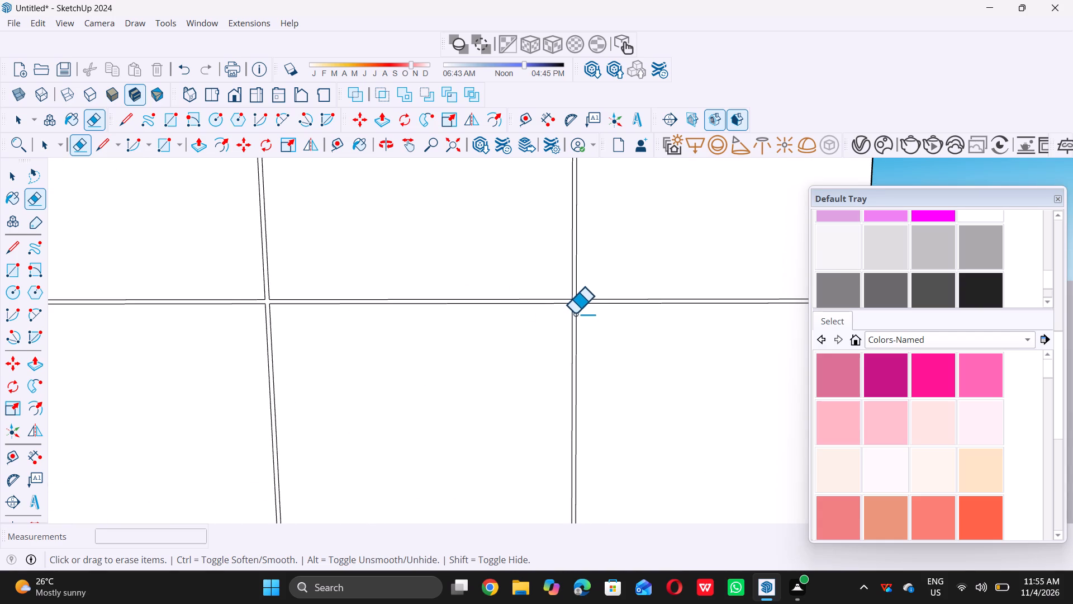
pyautogui.scroll(14, 577, 308)
pyautogui.scroll(-5, 573, 299)
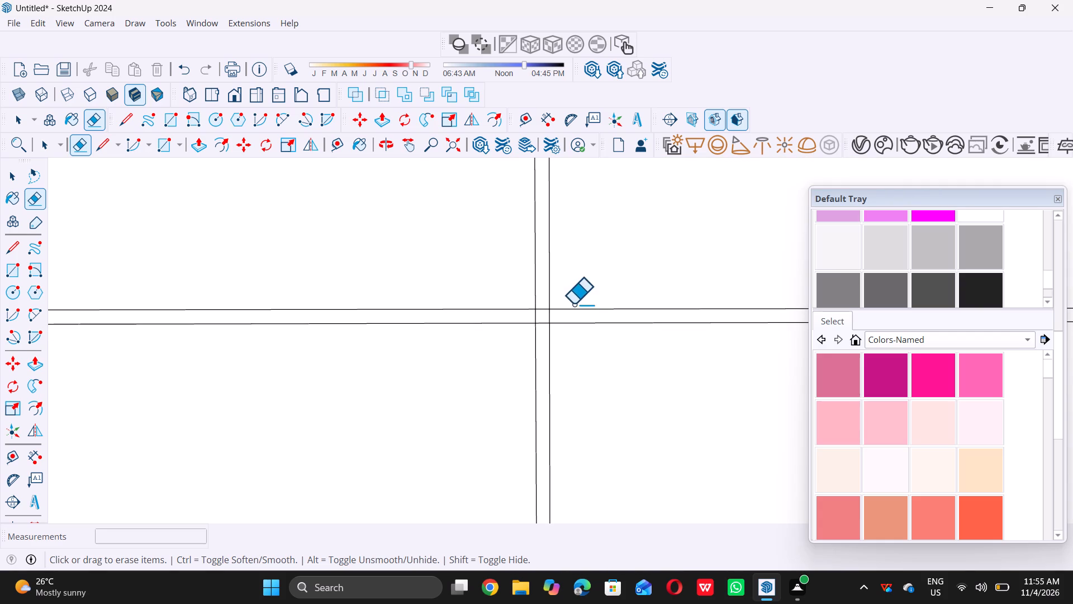
pyautogui.scroll(8, 541, 319)
pyautogui.moveTo(509, 312); pyautogui.dragTo(510, 311)
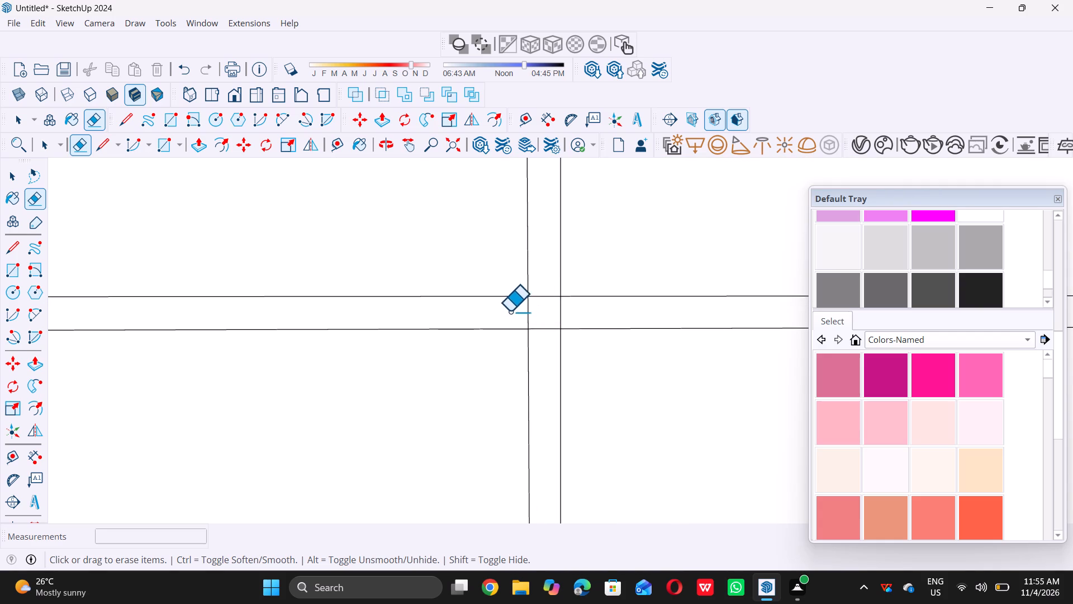
pyautogui.moveTo(510, 311); pyautogui.dragTo(540, 357)
# Erase the four short edges where the grid panel's fifth horizontal strip crosses the fourth vertical strip.
pyautogui.scroll(-20, 550, 334)
pyautogui.scroll(-5, 550, 334)
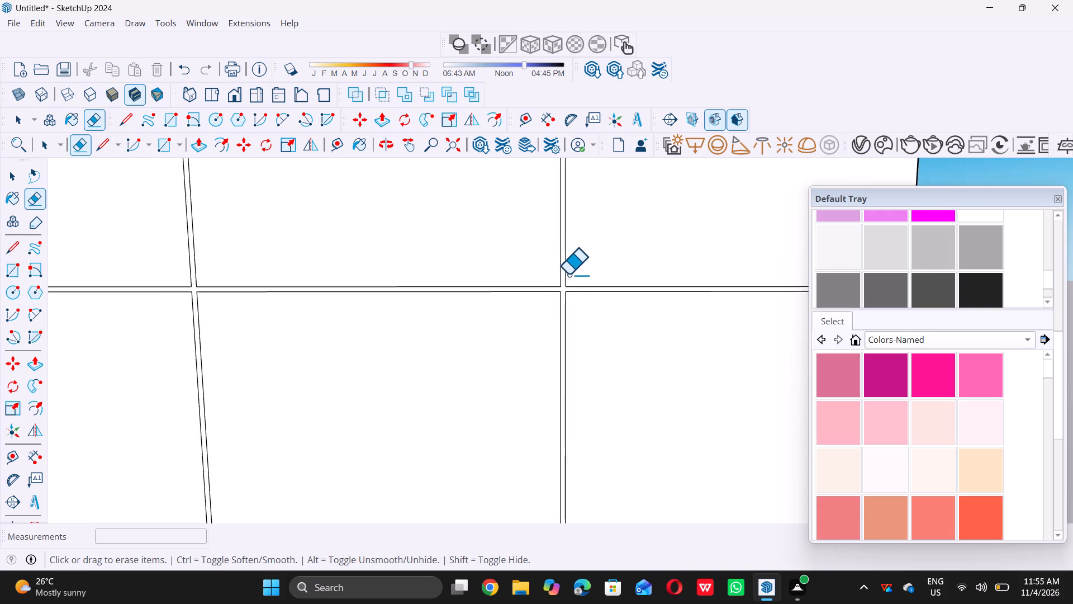
pyautogui.scroll(-16, 568, 274)
pyautogui.scroll(11, 570, 347)
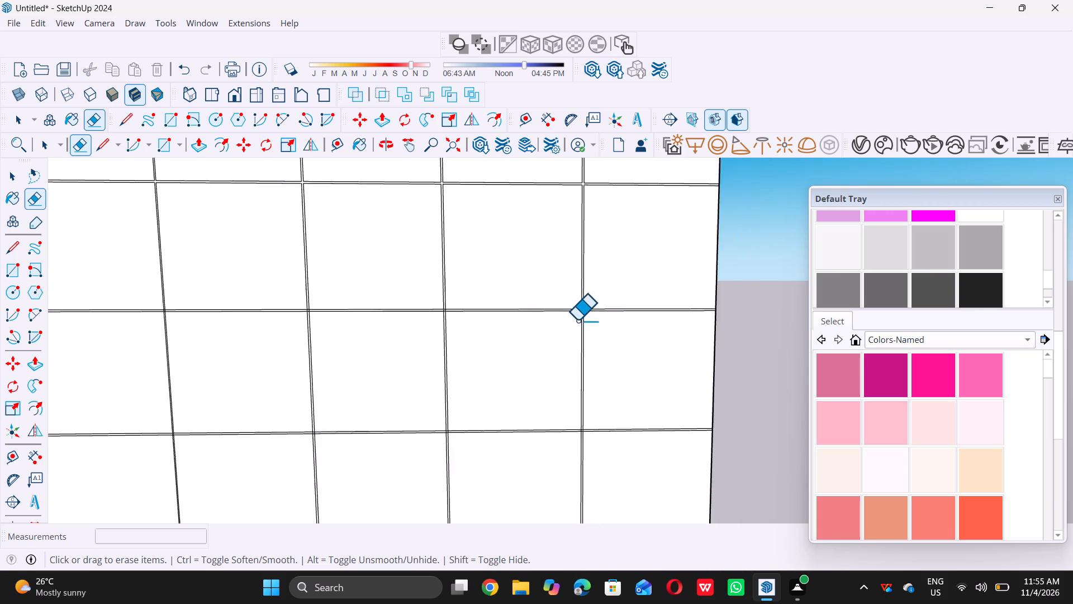
pyautogui.scroll(20, 577, 320)
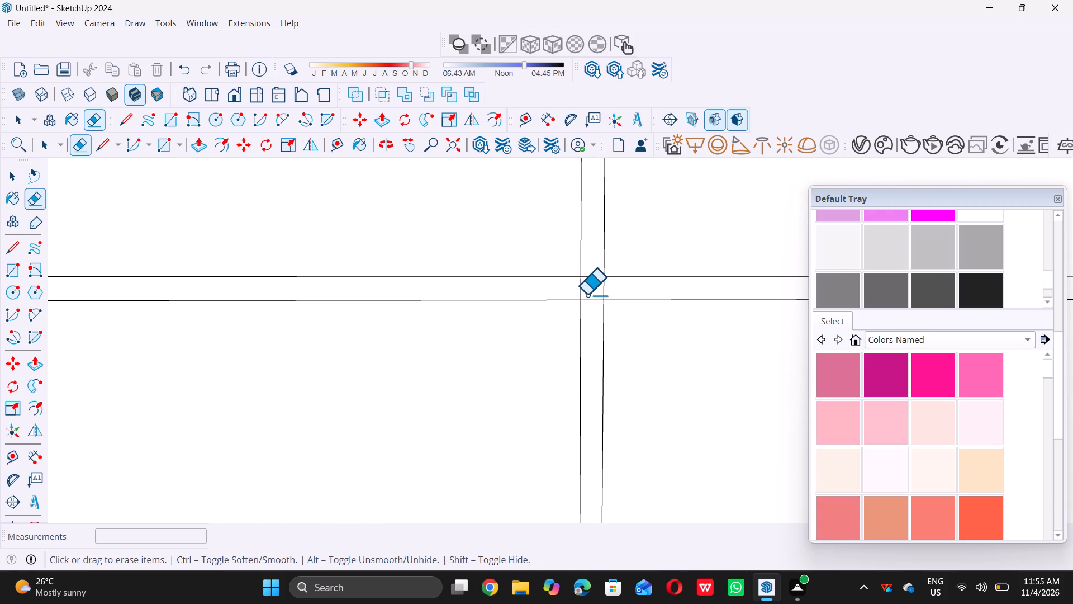
pyautogui.scroll(10, 591, 294)
pyautogui.moveTo(526, 279); pyautogui.dragTo(610, 289)
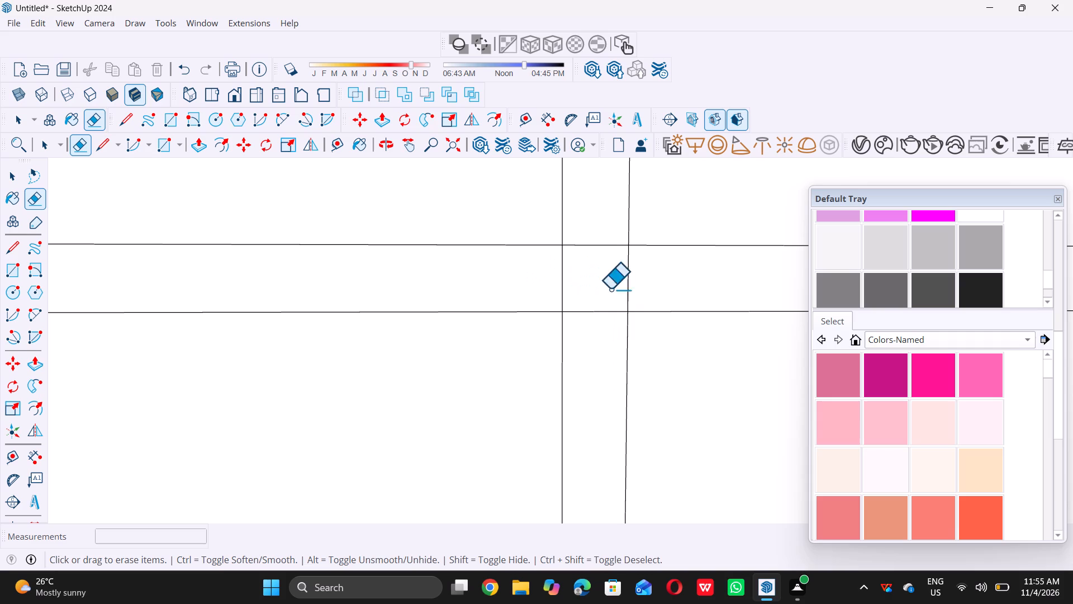
pyautogui.moveTo(610, 289); pyautogui.dragTo(616, 269)
pyautogui.click(616, 269)
pyautogui.moveTo(610, 263); pyautogui.dragTo(605, 238)
pyautogui.moveTo(605, 237); pyautogui.dragTo(592, 357)
# Erase the four short edges where the grid panel's fifth horizontal strip crosses the third vertical strip.
pyautogui.scroll(-4, 595, 354)
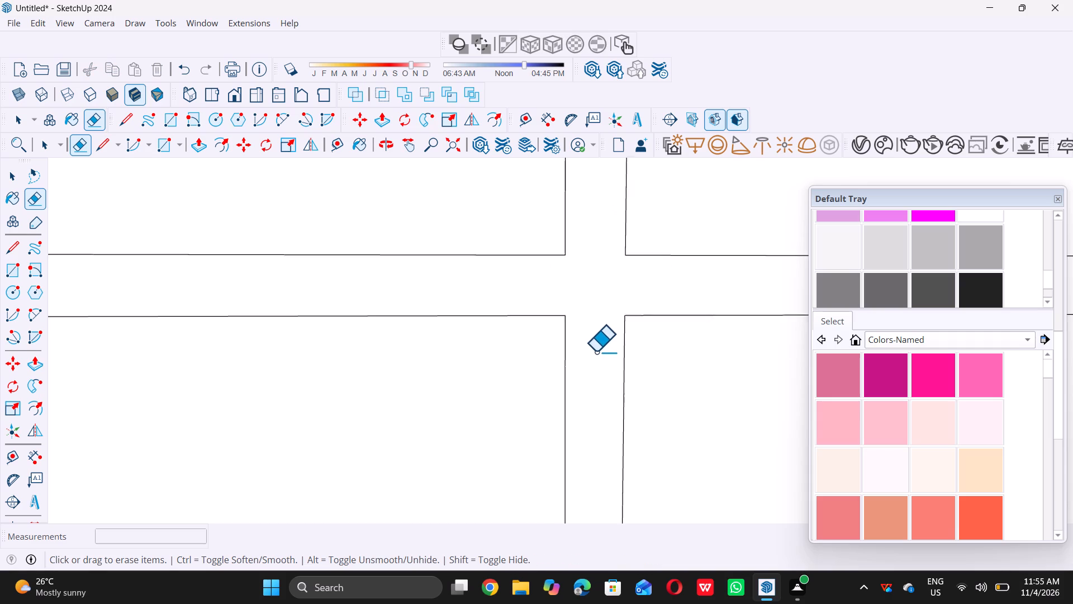
pyautogui.scroll(-20, 596, 351)
pyautogui.scroll(-15, 596, 351)
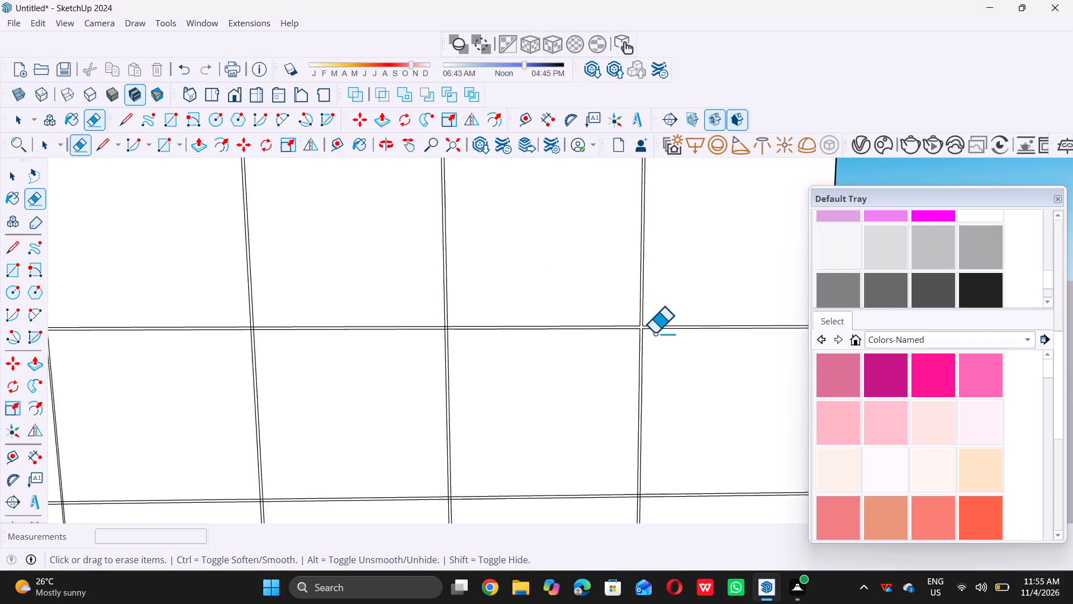
pyautogui.scroll(19, 490, 335)
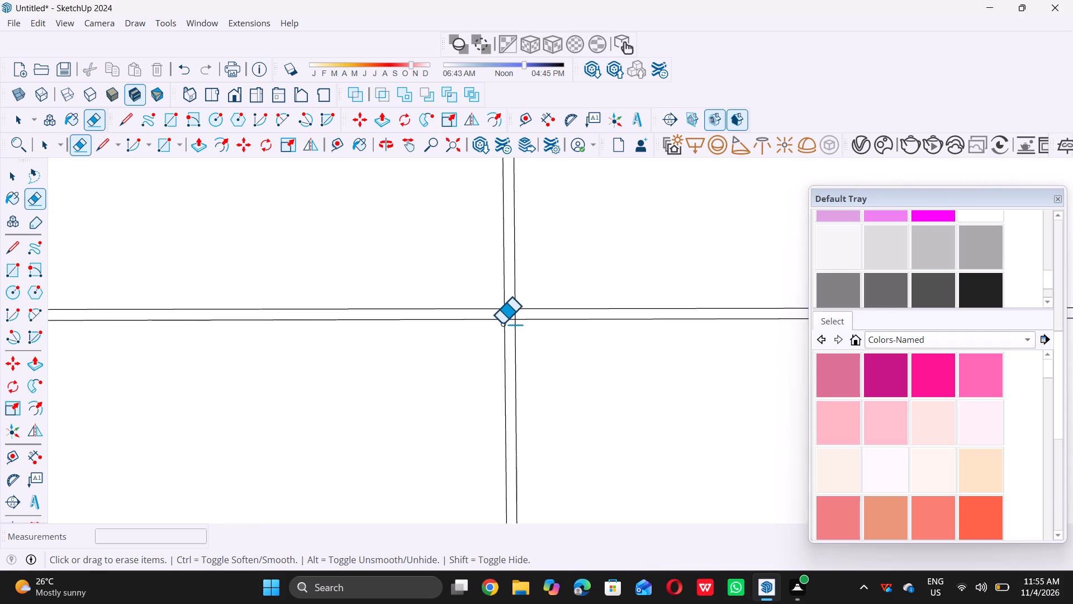
pyautogui.scroll(16, 502, 323)
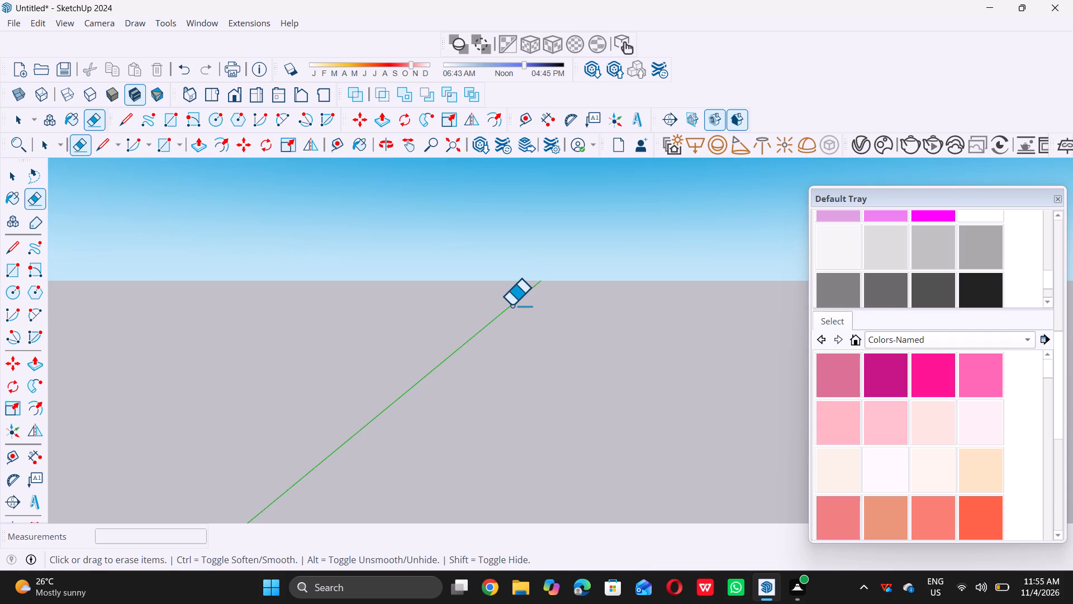
pyautogui.scroll(-6, 512, 305)
pyautogui.scroll(-16, 522, 307)
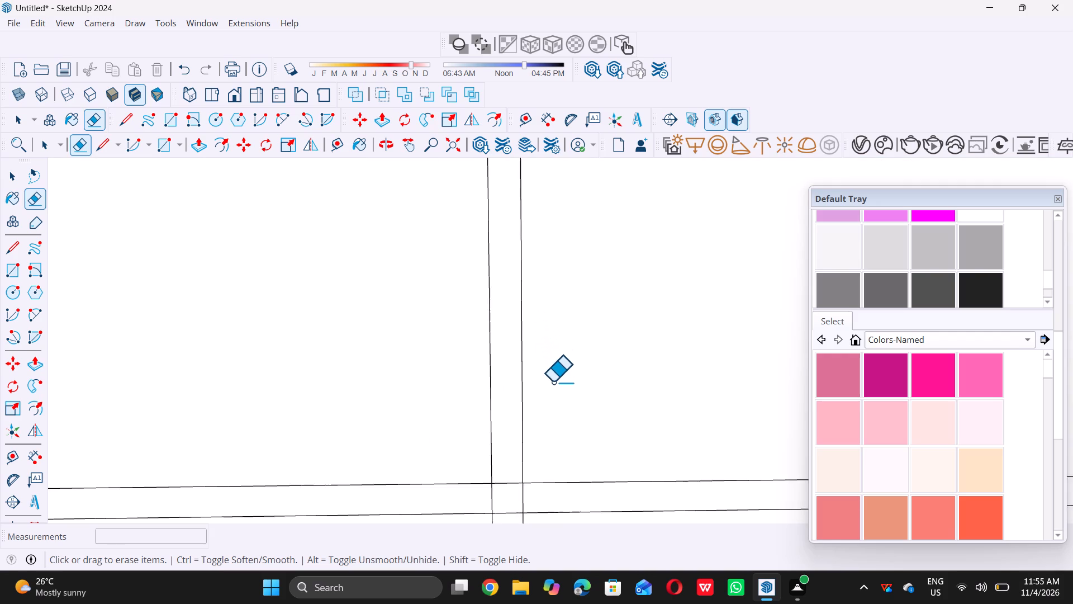
pyautogui.scroll(-1, 553, 381)
pyautogui.scroll(-20, 551, 384)
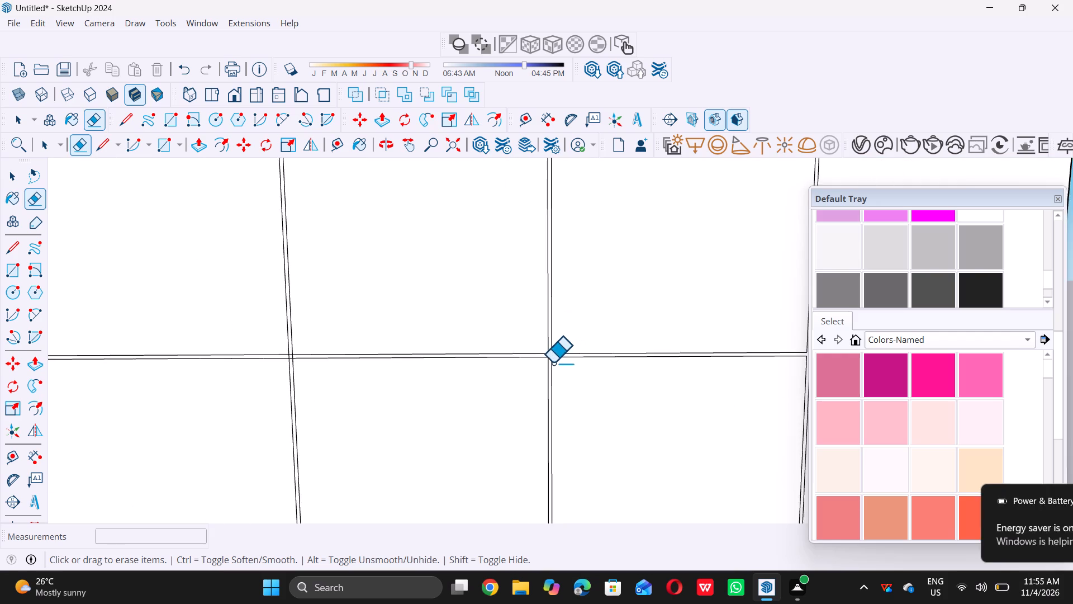
pyautogui.scroll(13, 553, 362)
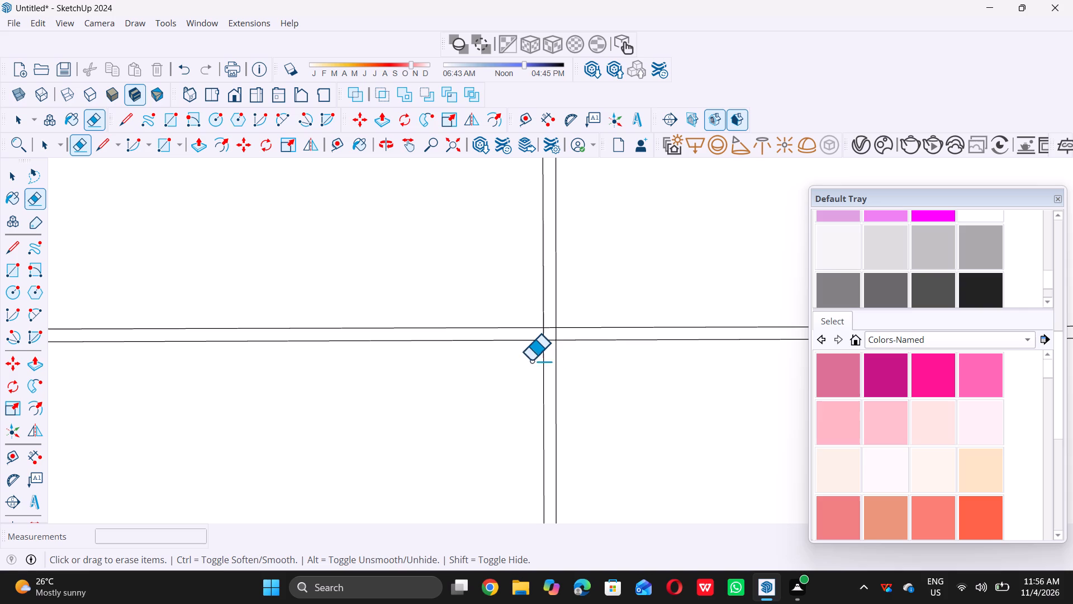
pyautogui.scroll(-3, 549, 359)
pyautogui.scroll(15, 545, 332)
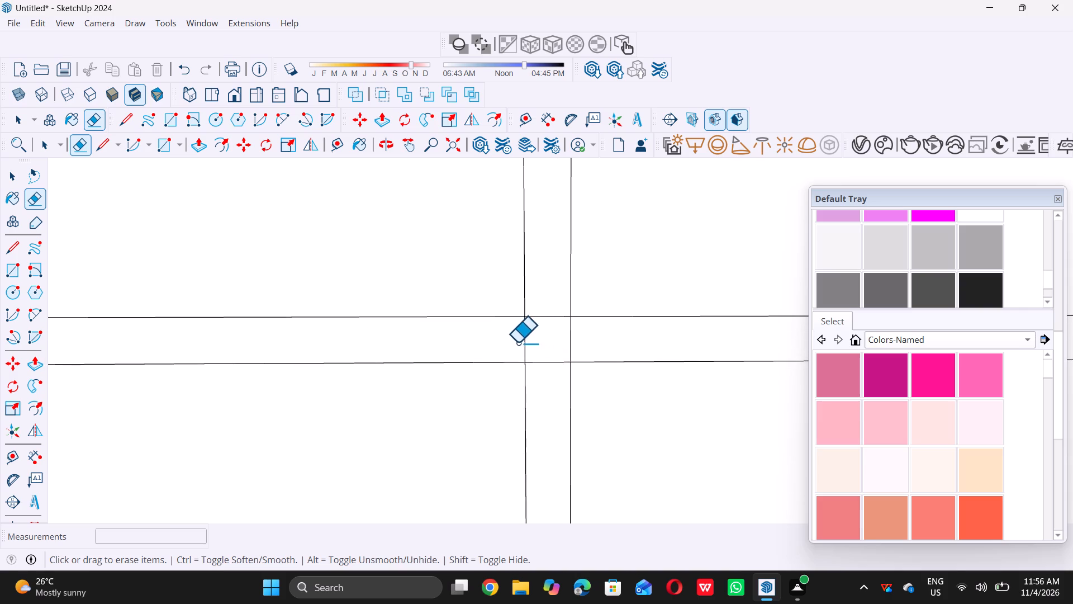
pyautogui.moveTo(506, 341); pyautogui.dragTo(551, 332)
pyautogui.moveTo(547, 324); pyautogui.dragTo(541, 294)
pyautogui.doubleClick(541, 293)
pyautogui.moveTo(542, 291); pyautogui.dragTo(545, 395)
pyautogui.moveTo(545, 395); pyautogui.dragTo(553, 367)
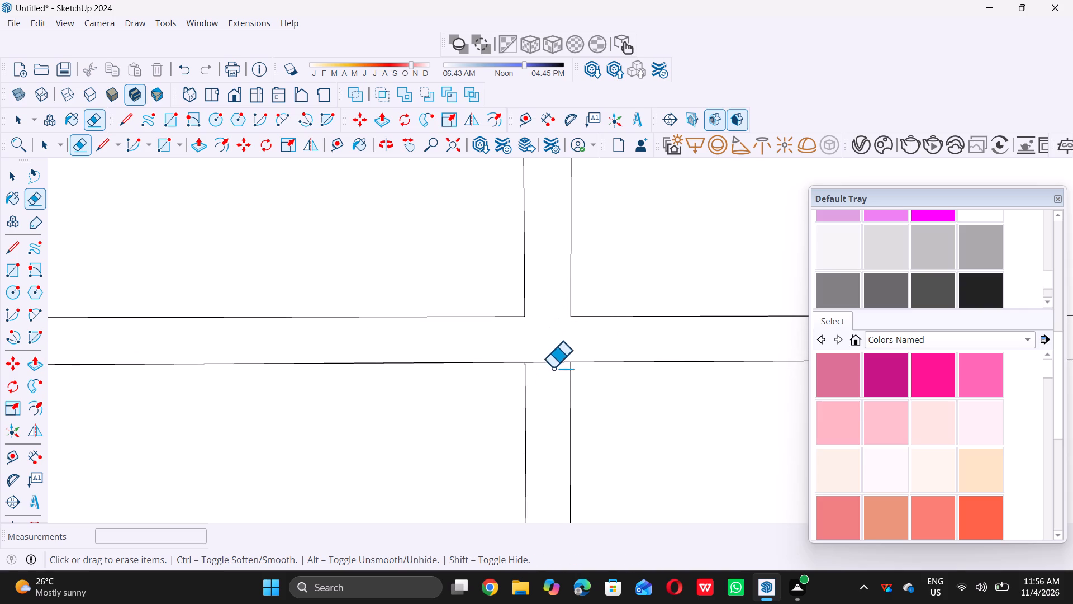
pyautogui.moveTo(553, 367); pyautogui.dragTo(556, 356)
pyautogui.scroll(-11, 458, 339)
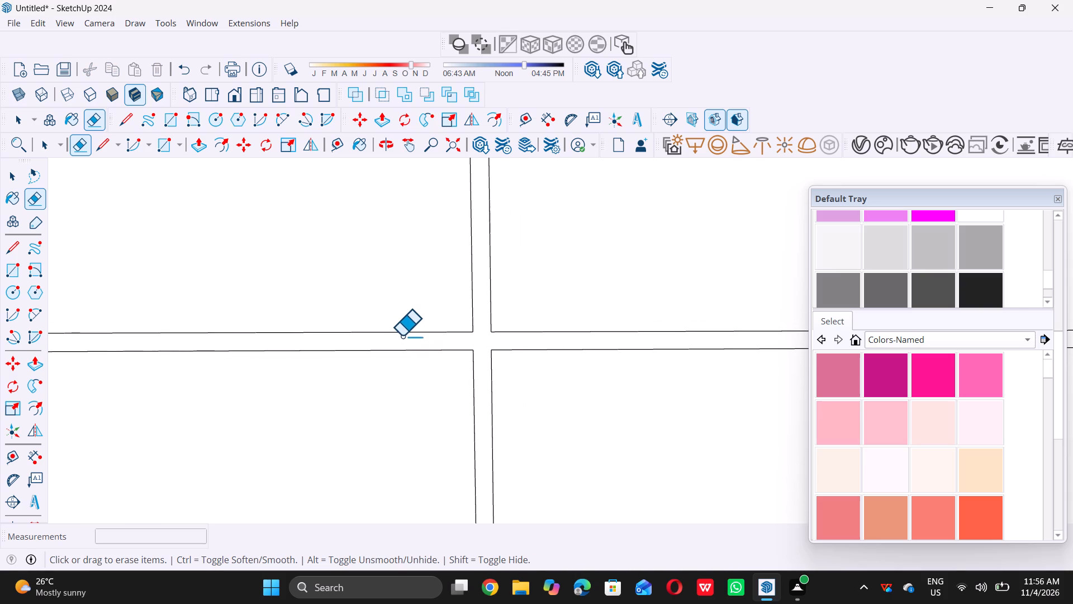
# Erase the four short edges where the grid panel's sixth horizontal strip crosses the fourth vertical strip.
pyautogui.scroll(-20, 402, 334)
pyautogui.scroll(-5, 402, 334)
pyautogui.scroll(2, 604, 349)
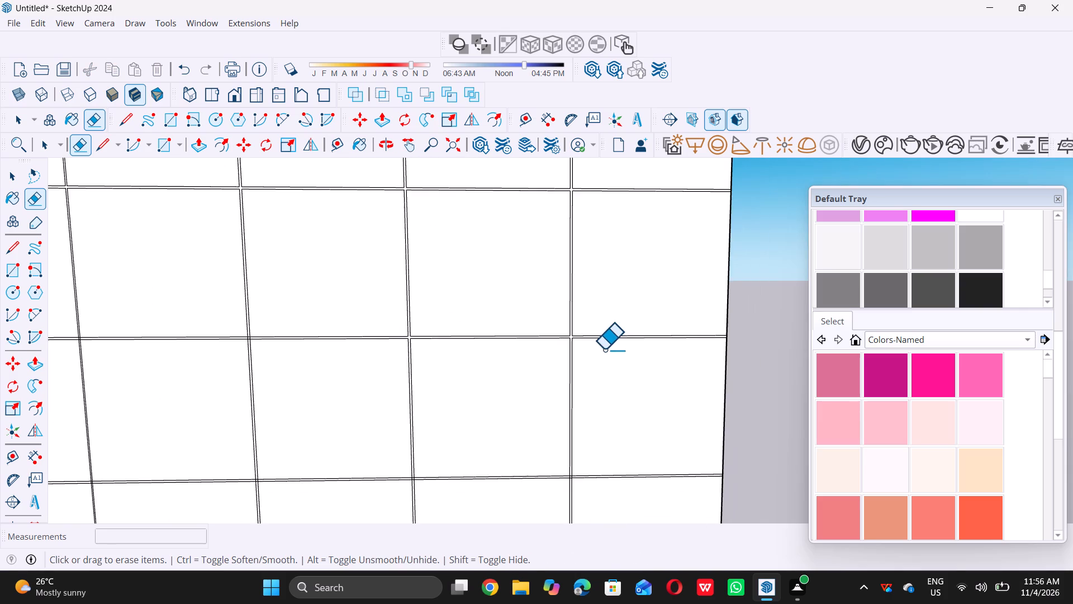
pyautogui.scroll(5, 604, 349)
pyautogui.scroll(-20, 593, 343)
pyautogui.scroll(-2, 593, 343)
pyautogui.scroll(2, 599, 358)
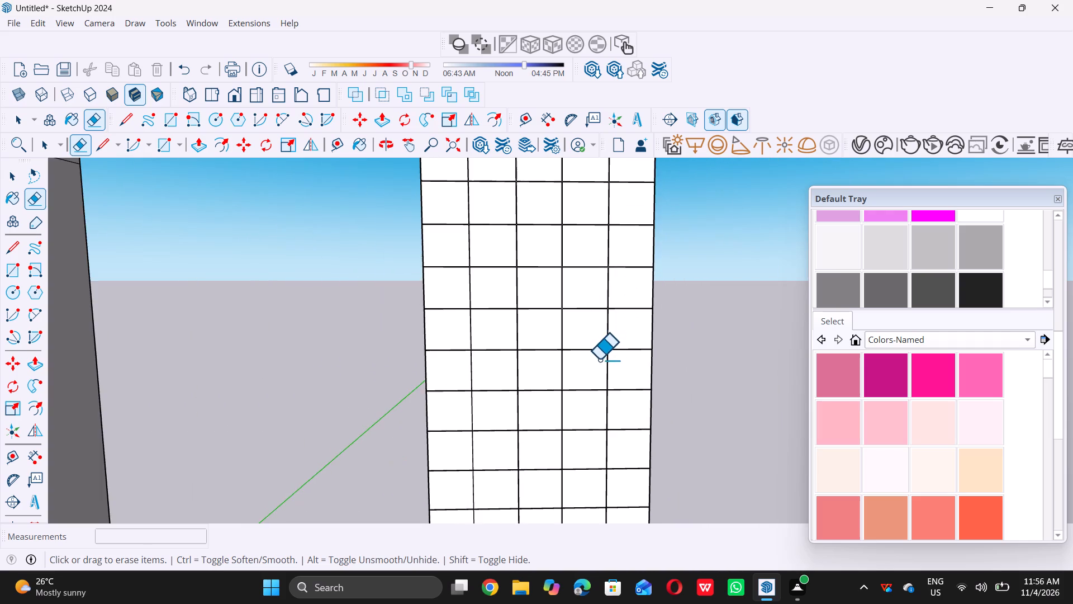
pyautogui.scroll(8, 599, 359)
pyautogui.scroll(-1, 614, 350)
pyautogui.scroll(5, 614, 348)
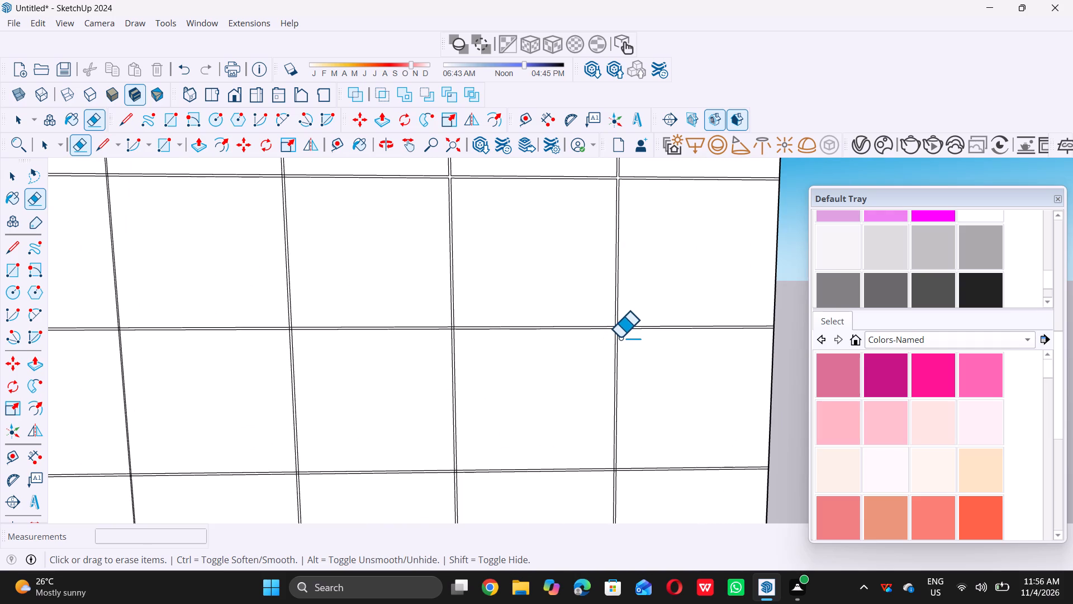
pyautogui.scroll(10, 620, 337)
pyautogui.scroll(18, 612, 298)
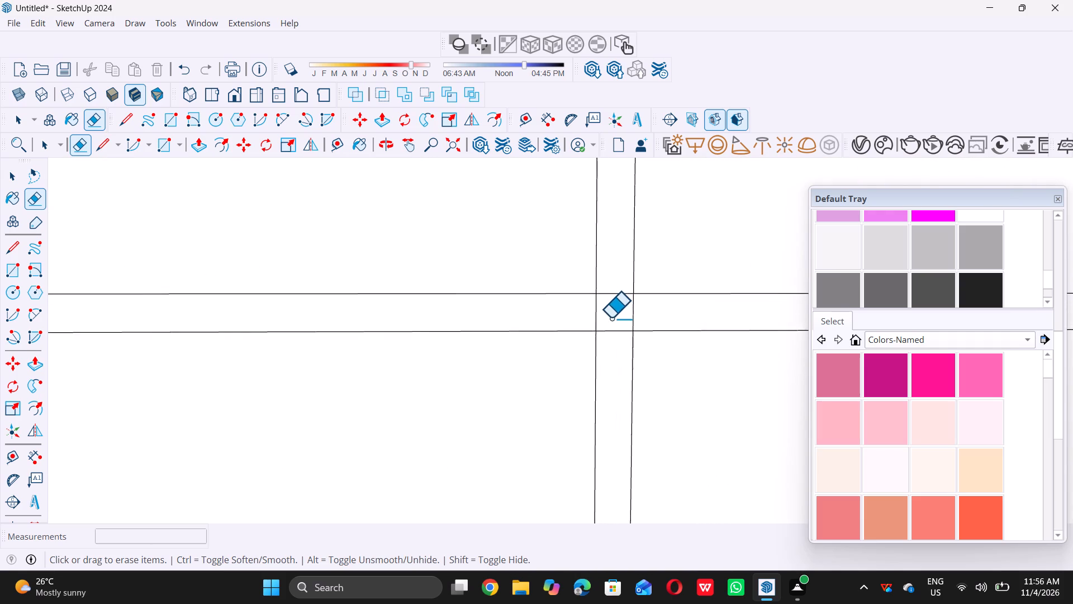
pyautogui.scroll(7, 611, 318)
pyautogui.moveTo(535, 304); pyautogui.dragTo(635, 268)
pyautogui.click(635, 266)
pyautogui.moveTo(635, 262); pyautogui.dragTo(637, 256)
pyautogui.moveTo(638, 255); pyautogui.dragTo(638, 249)
pyautogui.doubleClick(639, 246)
pyautogui.moveTo(636, 253); pyautogui.dragTo(631, 268)
pyautogui.moveTo(627, 282); pyautogui.dragTo(611, 360)
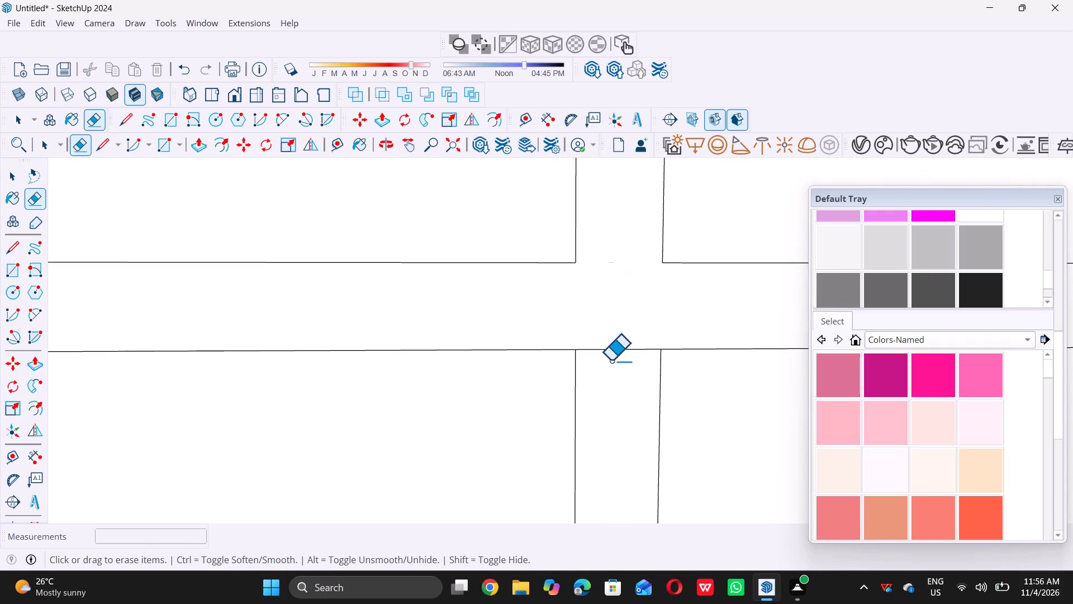
pyautogui.moveTo(611, 360); pyautogui.dragTo(609, 389)
pyautogui.click(609, 389)
# Erase the four short edges where the grid panel's seventh horizontal strip crosses the fourth vertical strip.
pyautogui.scroll(-20, 605, 345)
pyautogui.scroll(-6, 605, 345)
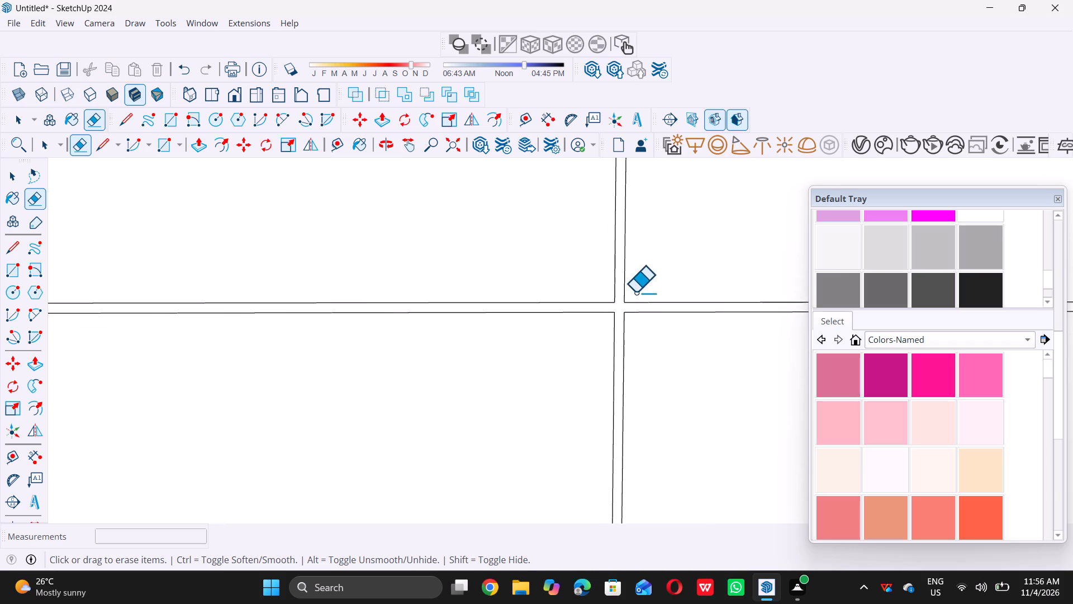
pyautogui.scroll(-20, 635, 292)
pyautogui.scroll(-4, 635, 292)
pyautogui.scroll(6, 615, 398)
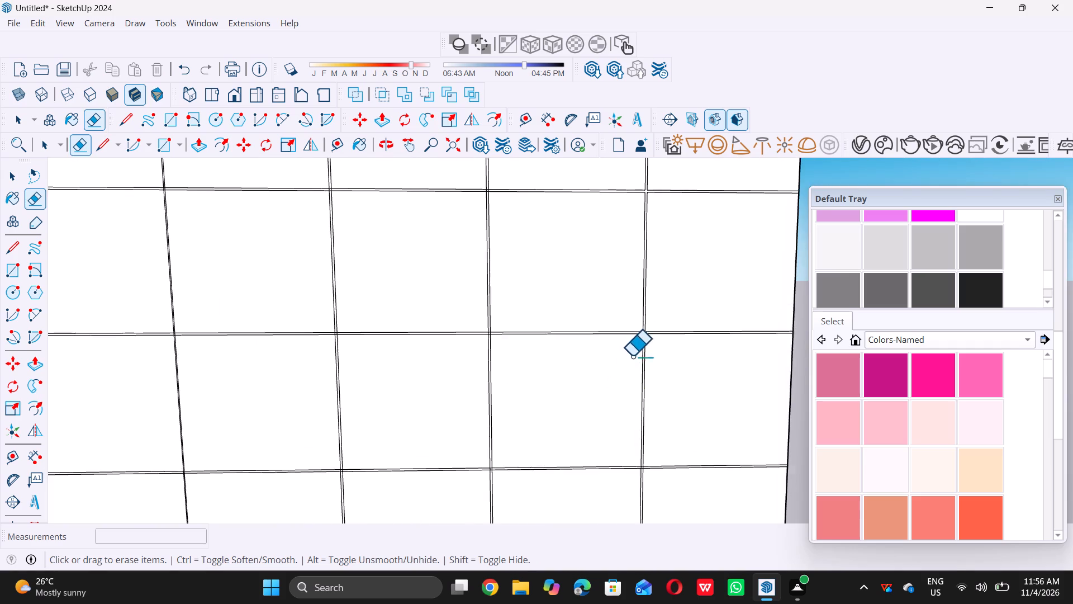
pyautogui.scroll(13, 637, 341)
pyautogui.scroll(15, 672, 333)
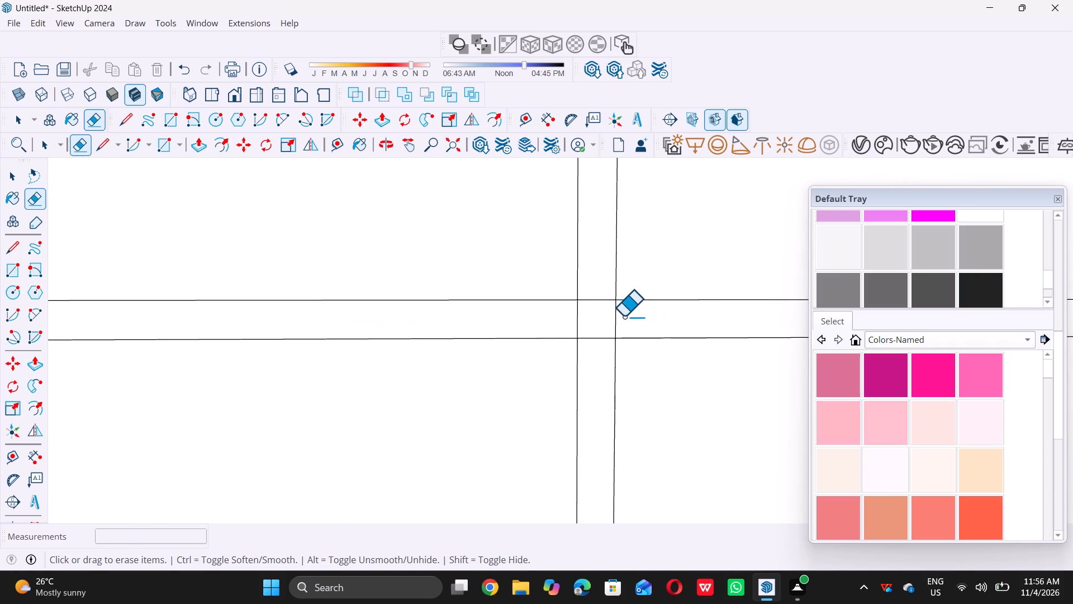
pyautogui.scroll(6, 609, 312)
pyautogui.moveTo(539, 322); pyautogui.dragTo(610, 317)
pyautogui.click(610, 317)
pyautogui.moveTo(601, 309); pyautogui.dragTo(594, 279)
pyautogui.doubleClick(594, 279)
pyautogui.moveTo(594, 278); pyautogui.dragTo(594, 281)
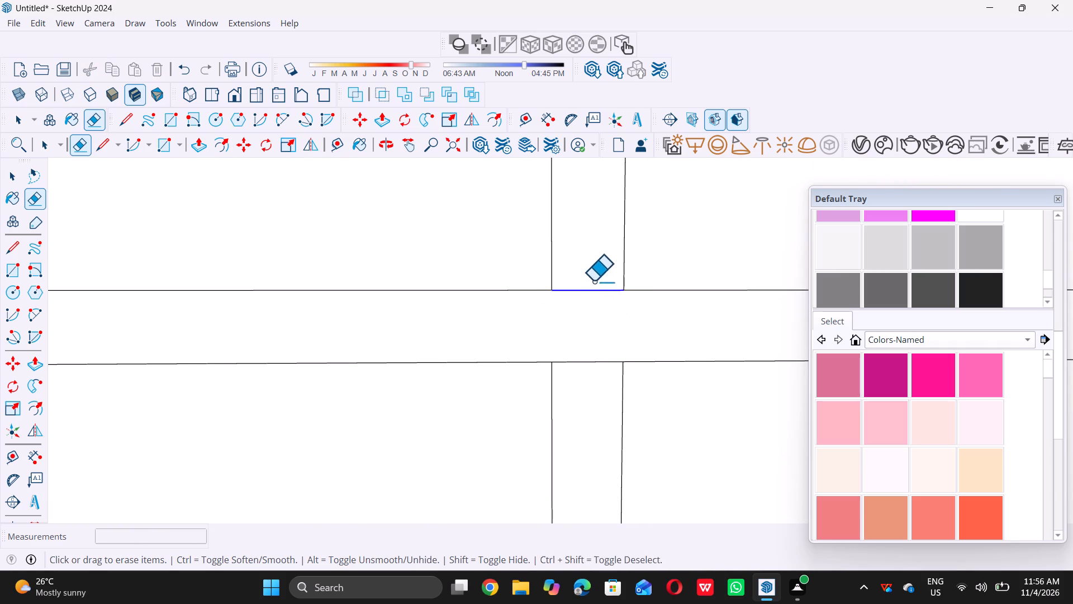
pyautogui.moveTo(594, 281); pyautogui.dragTo(592, 287)
pyautogui.moveTo(592, 295); pyautogui.dragTo(594, 309)
pyautogui.moveTo(594, 315); pyautogui.dragTo(598, 333)
pyautogui.moveTo(598, 339); pyautogui.dragTo(597, 397)
pyautogui.click(597, 397)
# Erase the four short edges where the grid panel's seventh horizontal strip crosses the third vertical strip.
pyautogui.scroll(-20, 602, 347)
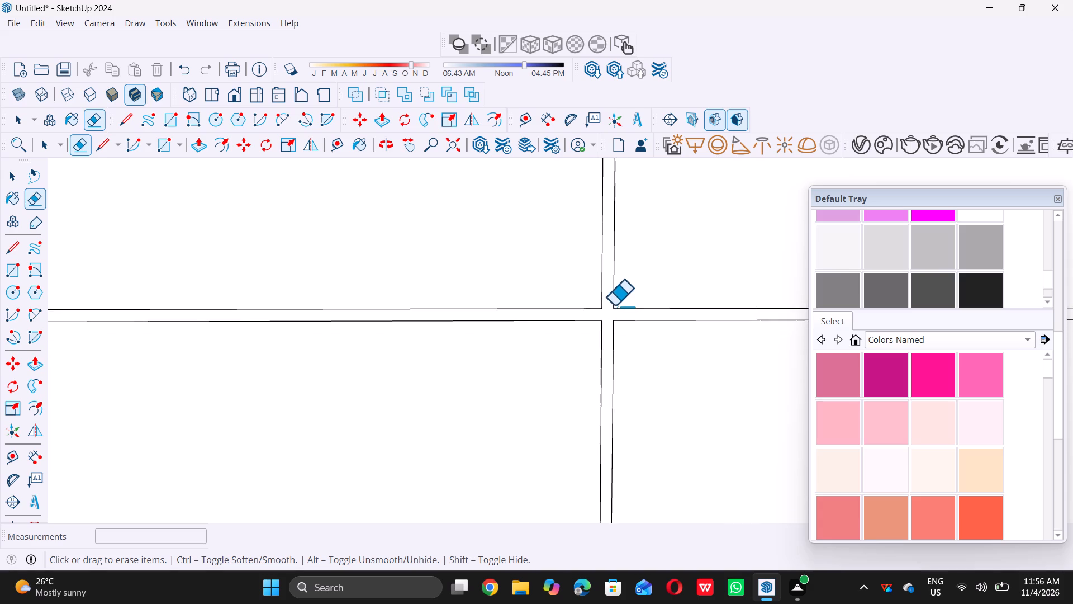
pyautogui.scroll(-20, 619, 299)
pyautogui.scroll(-4, 619, 299)
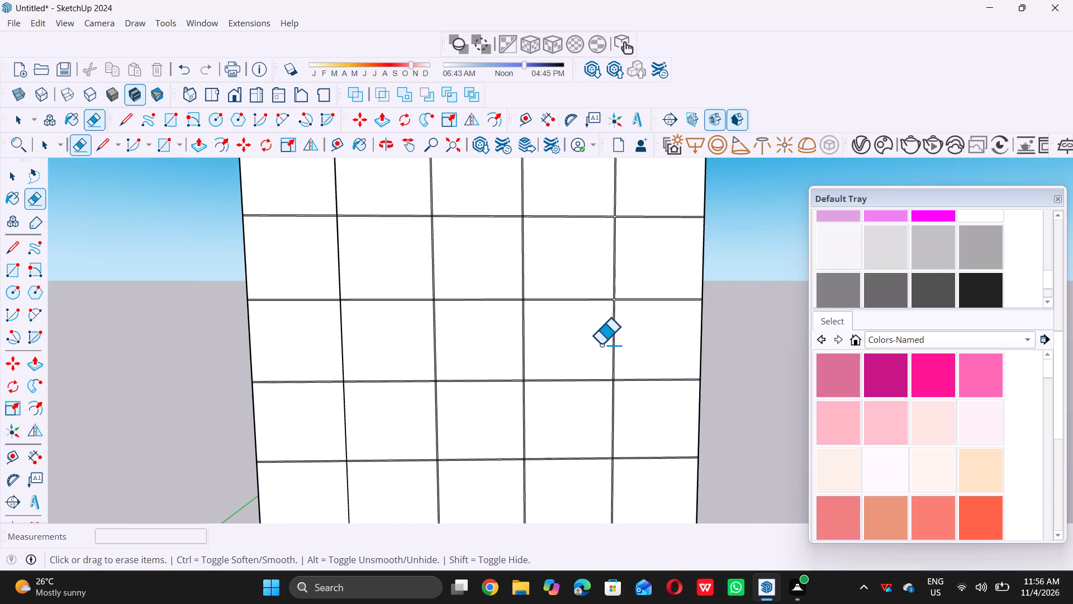
pyautogui.scroll(9, 600, 381)
pyautogui.scroll(-6, 611, 381)
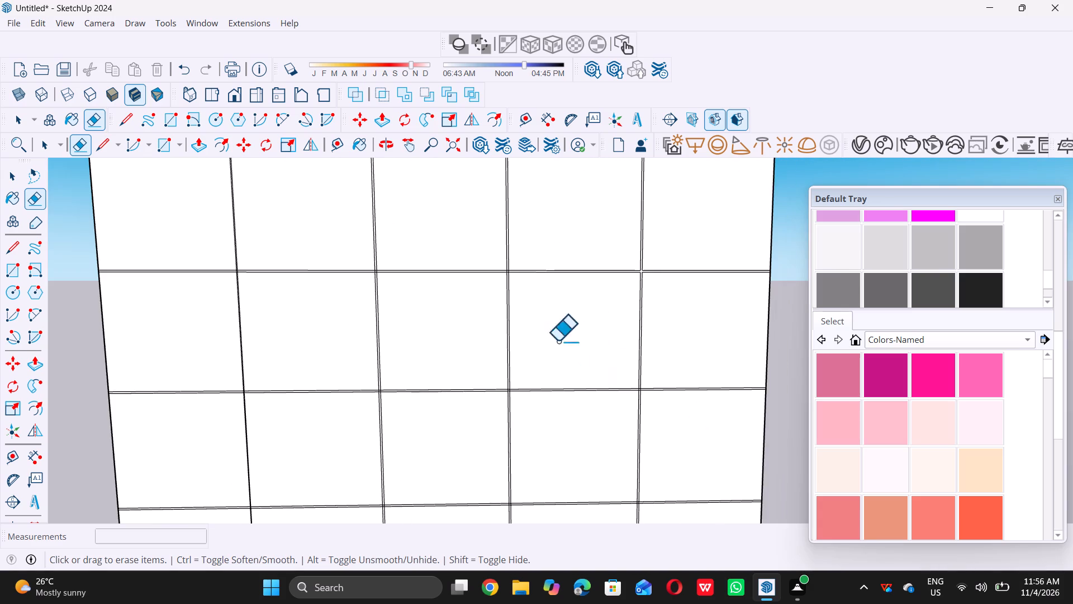
pyautogui.scroll(7, 486, 282)
pyautogui.scroll(8, 501, 240)
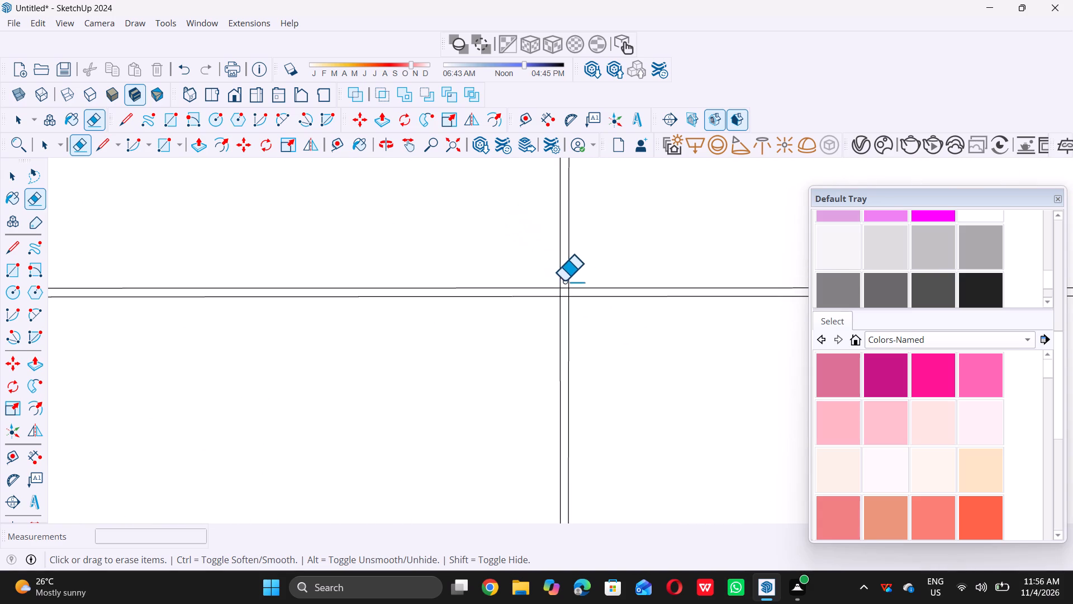
pyautogui.scroll(16, 564, 281)
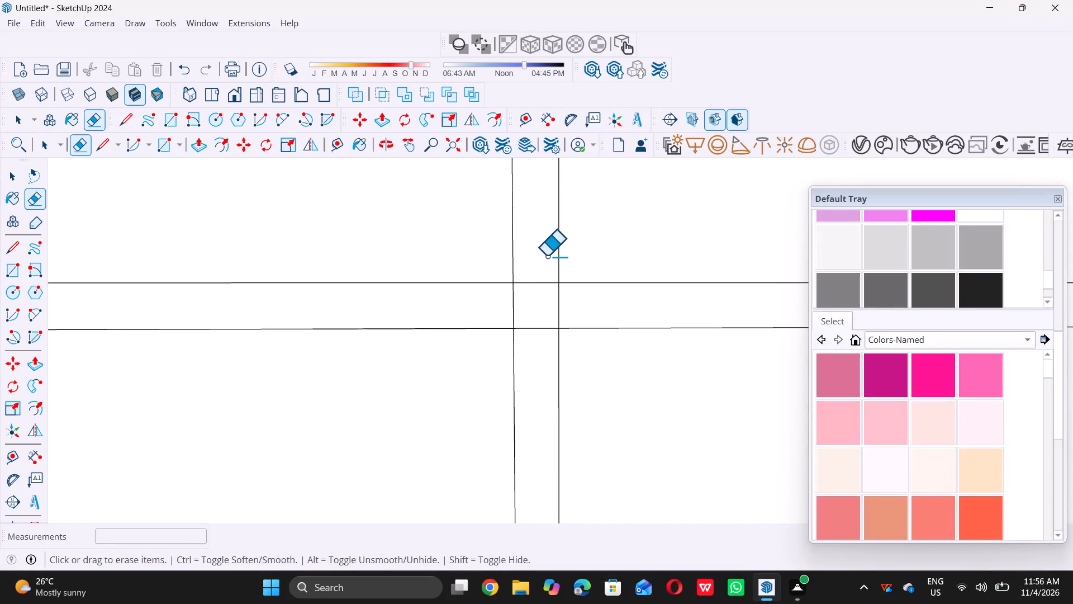
pyautogui.moveTo(533, 260); pyautogui.dragTo(502, 306)
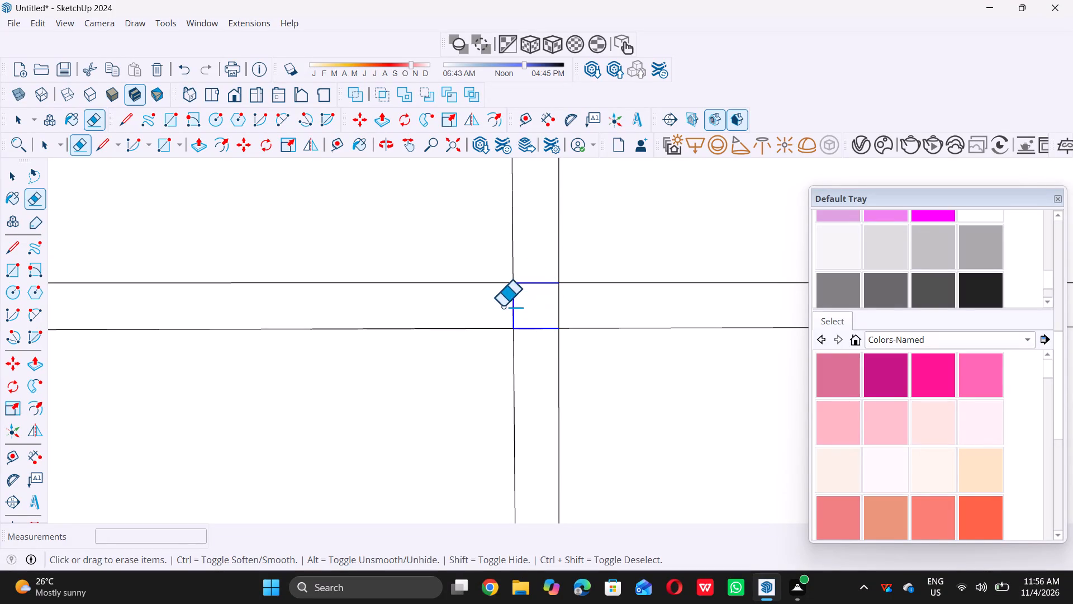
pyautogui.moveTo(502, 306); pyautogui.dragTo(586, 312)
# Erase the four short edges where the grid panel's seventh horizontal strip crosses the second vertical strip.
pyautogui.scroll(-19, 582, 312)
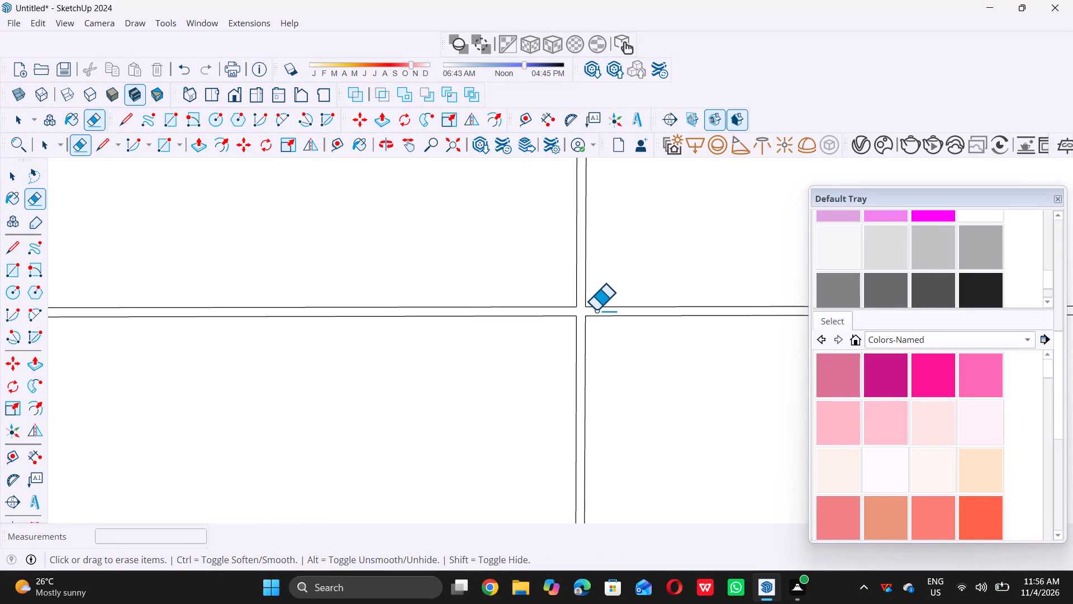
pyautogui.scroll(-19, 597, 308)
pyautogui.scroll(17, 496, 324)
pyautogui.scroll(11, 522, 303)
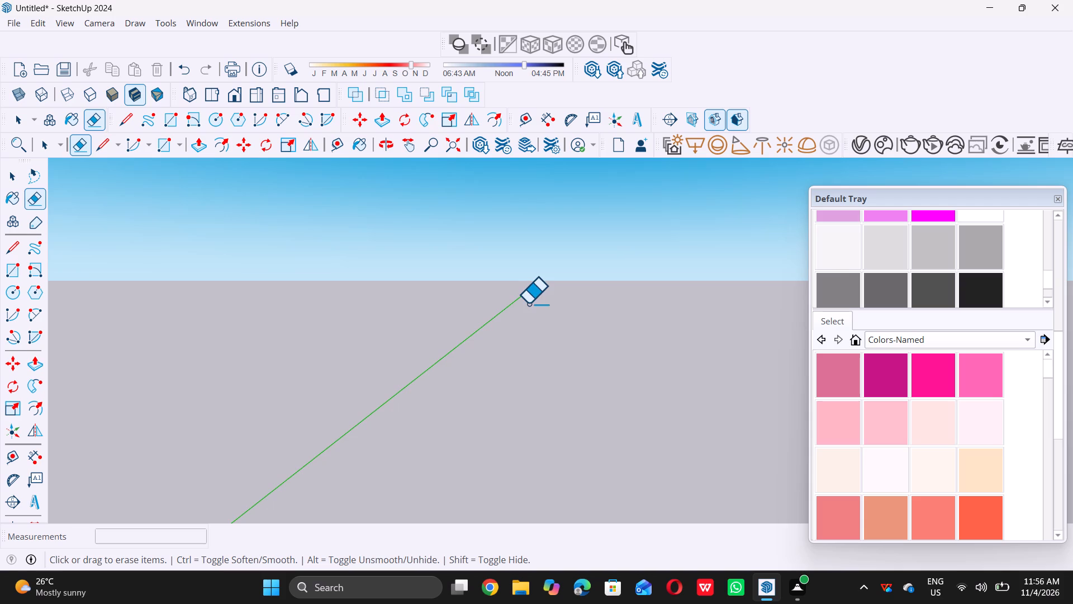
pyautogui.scroll(-12, 529, 303)
pyautogui.scroll(6, 577, 321)
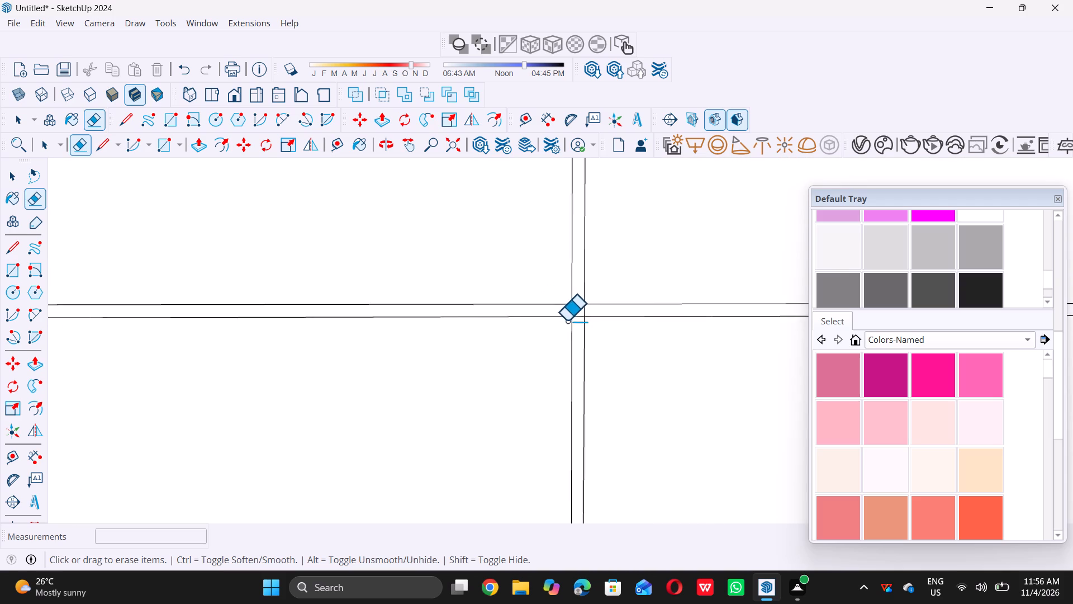
pyautogui.scroll(17, 567, 320)
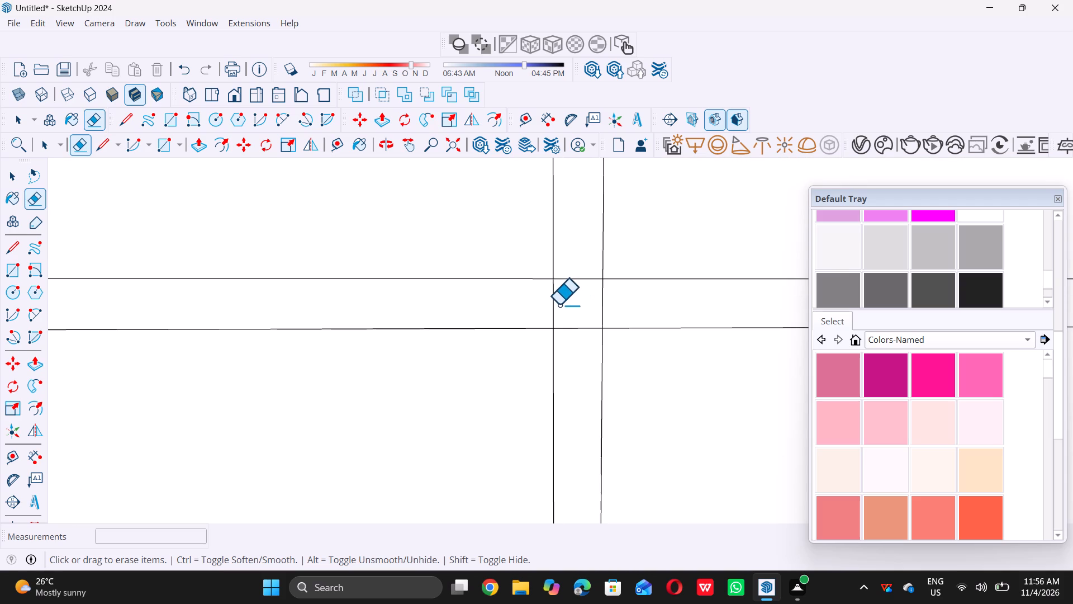
pyautogui.moveTo(535, 310); pyautogui.dragTo(585, 304)
pyautogui.moveTo(585, 303); pyautogui.dragTo(575, 262)
pyautogui.moveTo(575, 261); pyautogui.dragTo(571, 301)
pyautogui.moveTo(571, 307); pyautogui.dragTo(570, 328)
pyautogui.moveTo(577, 350); pyautogui.dragTo(578, 362)
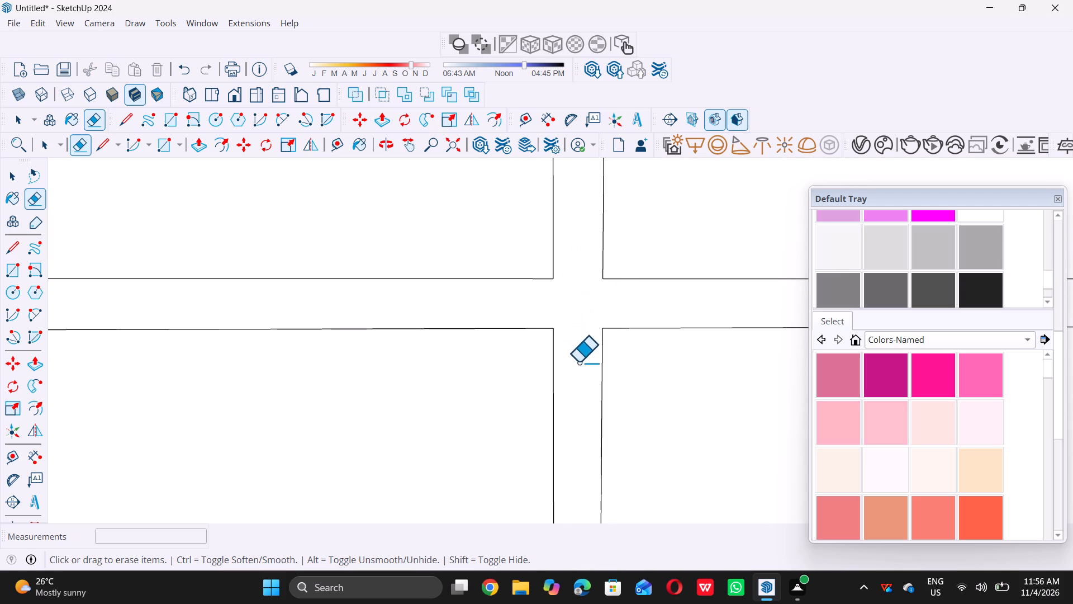
# Erase the four short edges where the grid panel's seventh horizontal strip crosses the first vertical strip.
pyautogui.scroll(-20, 589, 350)
pyautogui.scroll(-11, 589, 350)
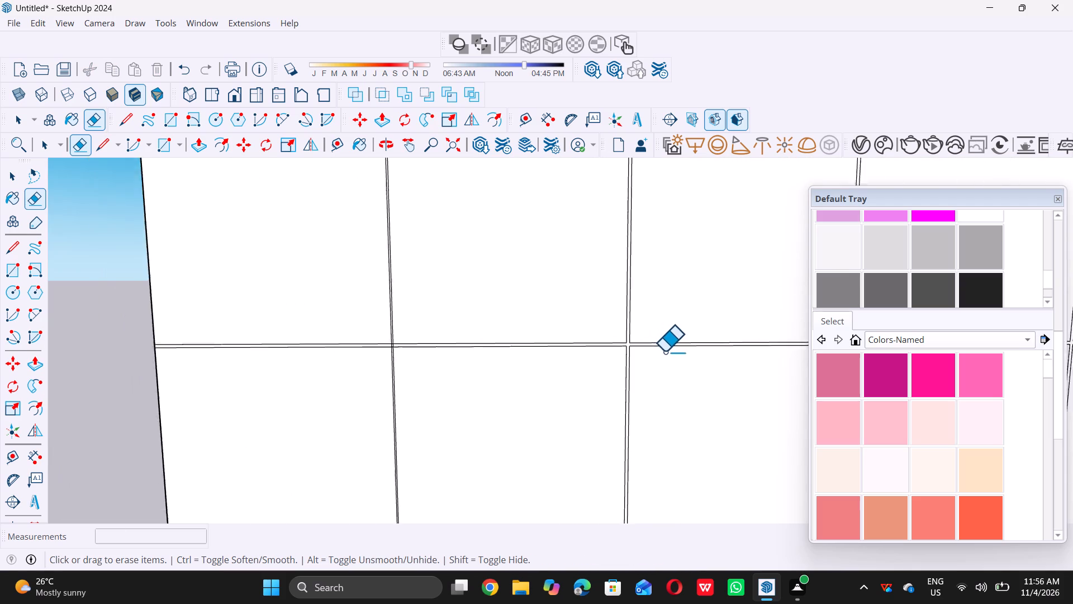
pyautogui.scroll(-5, 664, 351)
pyautogui.scroll(7, 512, 347)
pyautogui.scroll(-3, 513, 347)
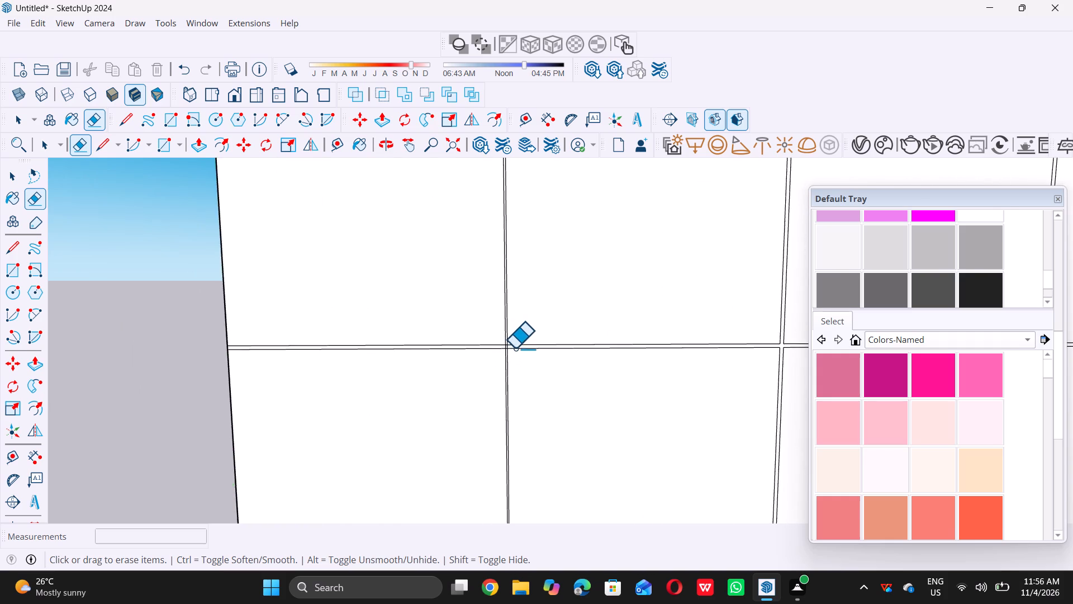
pyautogui.scroll(-2, 515, 348)
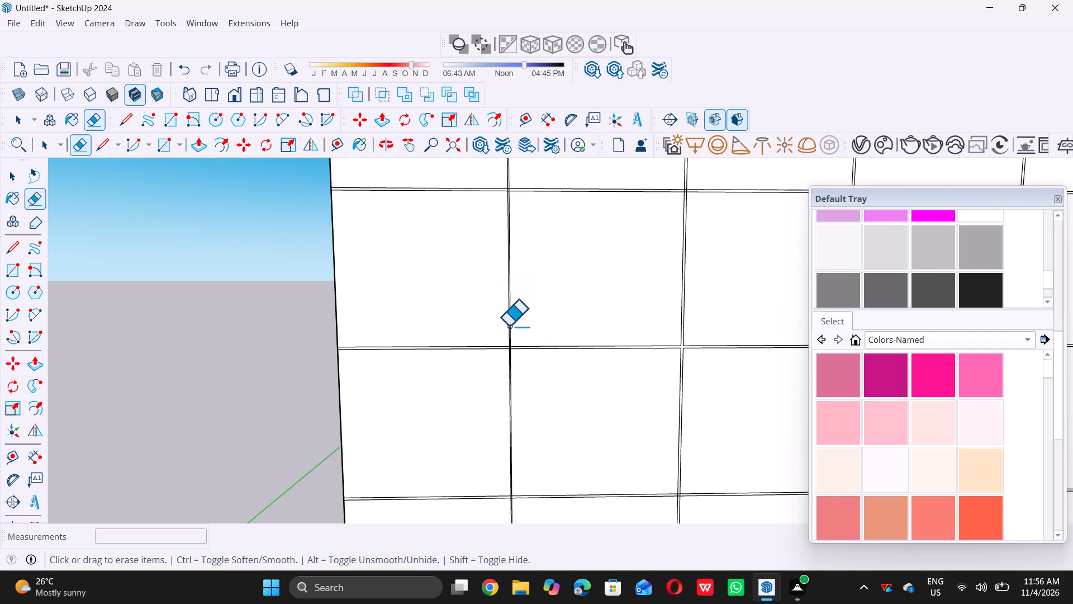
pyautogui.scroll(12, 524, 340)
pyautogui.scroll(10, 495, 356)
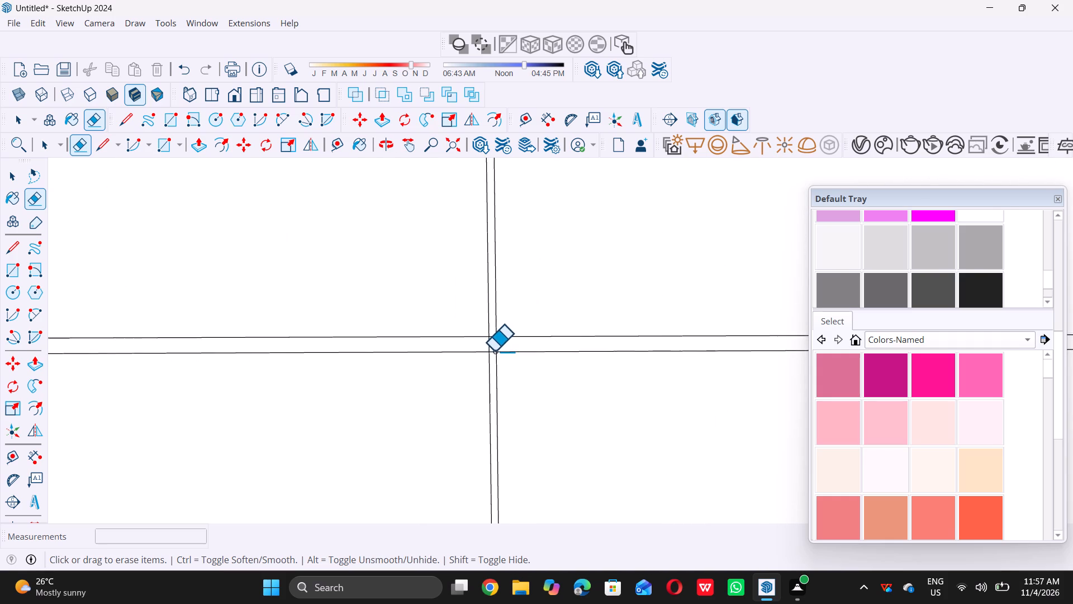
pyautogui.scroll(4, 494, 351)
pyautogui.moveTo(469, 341); pyautogui.dragTo(545, 338)
pyautogui.click(541, 340)
pyautogui.moveTo(536, 341); pyautogui.dragTo(531, 342)
pyautogui.moveTo(526, 342); pyautogui.dragTo(488, 314)
pyautogui.click(488, 314)
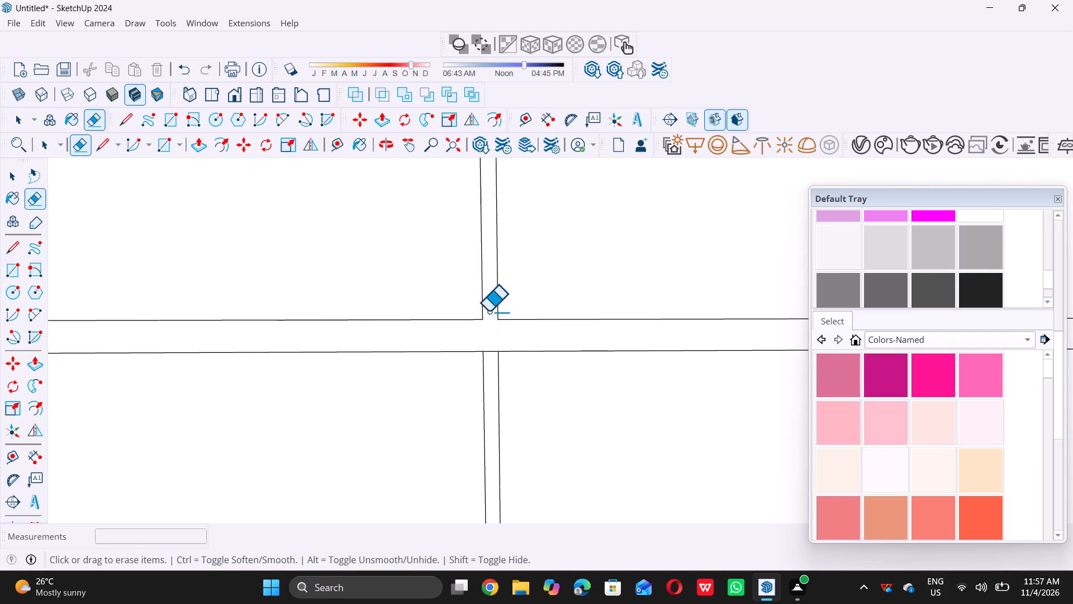
pyautogui.click(488, 374)
pyautogui.click(488, 377)
pyautogui.scroll(5, 490, 357)
pyautogui.doubleClick(489, 348)
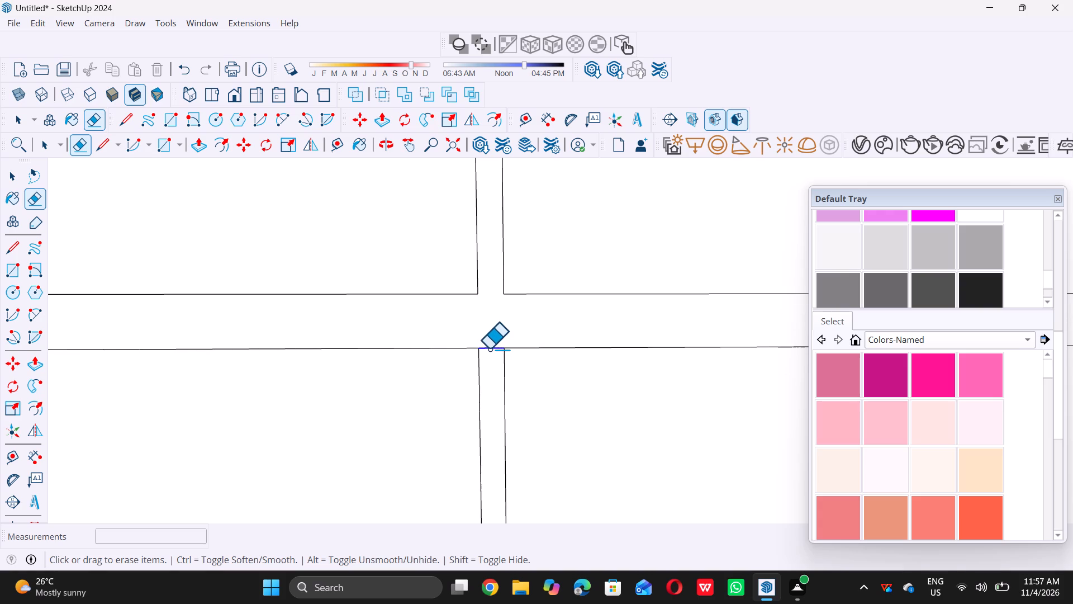
# Erase the four short edges where the grid panel's sixth horizontal strip crosses the first vertical strip.
pyautogui.scroll(-20, 487, 354)
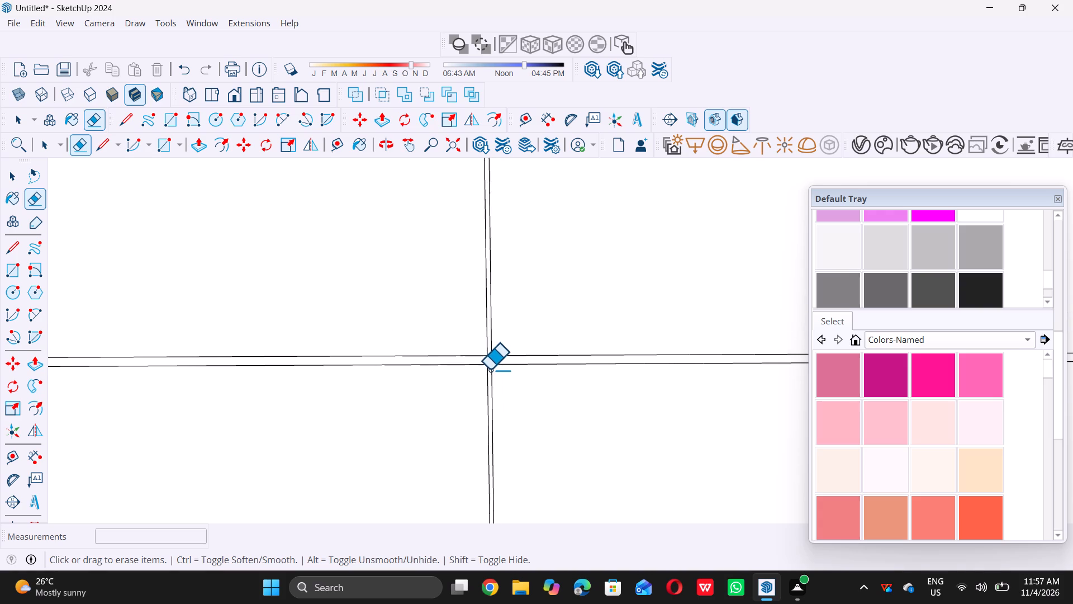
pyautogui.scroll(-18, 490, 369)
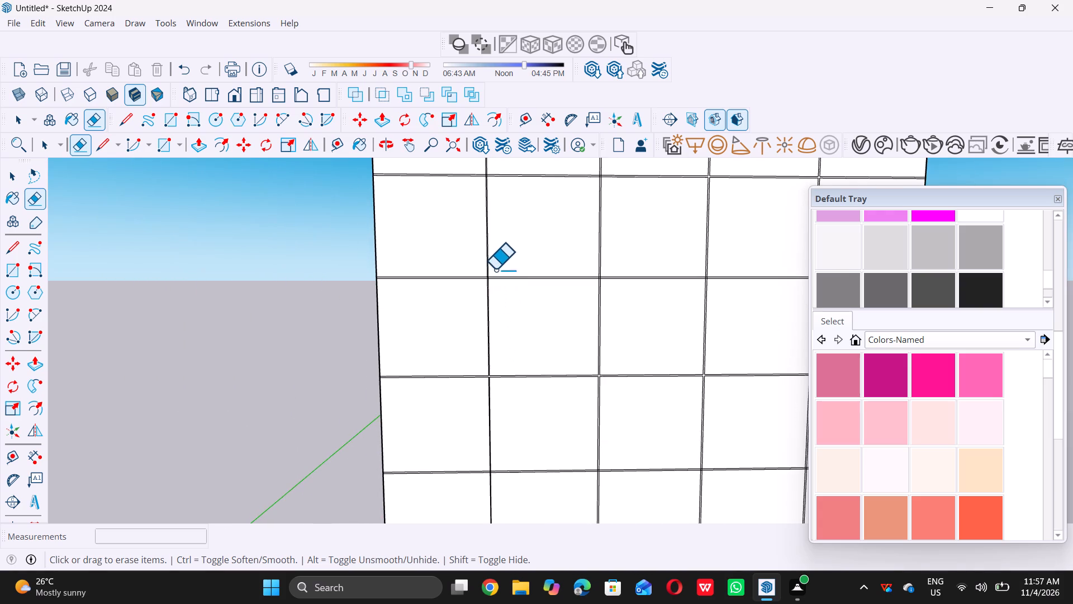
pyautogui.scroll(14, 495, 268)
pyautogui.scroll(14, 466, 303)
pyautogui.scroll(-8, 488, 303)
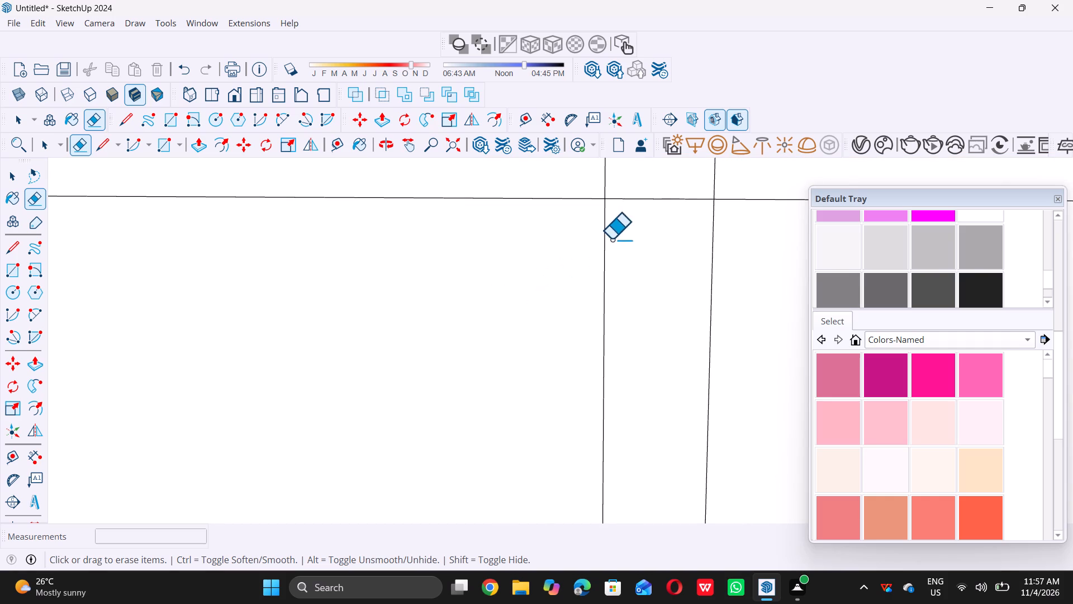
pyautogui.scroll(-6, 598, 279)
pyautogui.scroll(-5, 599, 382)
pyautogui.scroll(1, 611, 295)
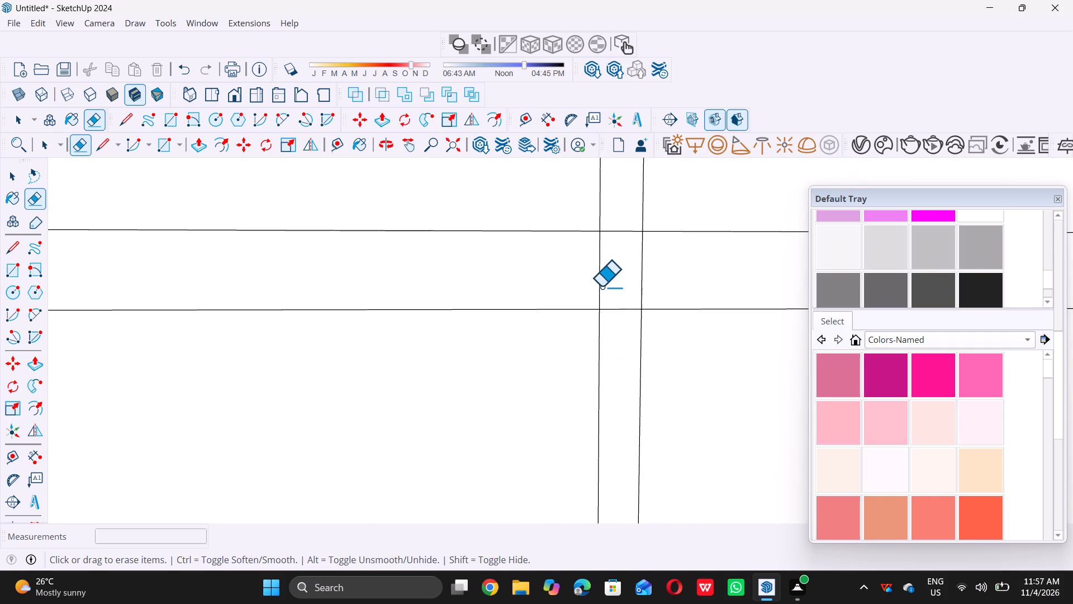
pyautogui.moveTo(586, 284); pyautogui.dragTo(643, 272)
pyautogui.moveTo(644, 272); pyautogui.dragTo(620, 252)
pyautogui.click(617, 235)
pyautogui.moveTo(619, 229); pyautogui.dragTo(619, 223)
pyautogui.doubleClick(619, 219)
pyautogui.doubleClick(620, 215)
pyautogui.click(621, 211)
pyautogui.moveTo(621, 213); pyautogui.dragTo(605, 304)
pyautogui.middleClick(605, 304)
pyautogui.moveTo(605, 306); pyautogui.dragTo(608, 326)
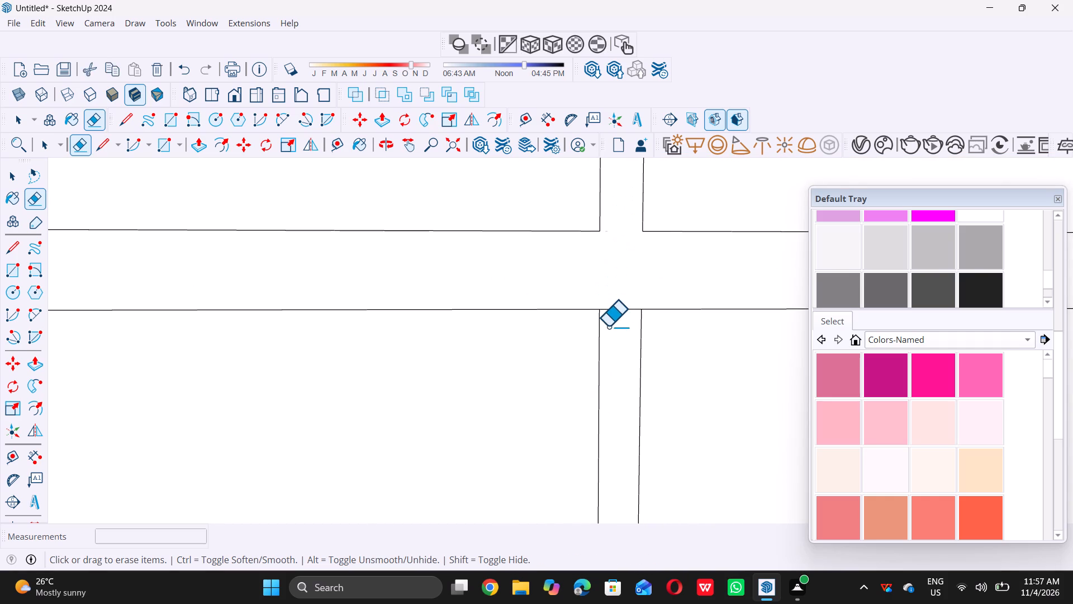
pyautogui.moveTo(608, 326); pyautogui.dragTo(618, 303)
pyautogui.click(618, 303)
# Erase the four short edges where the grid panel's sixth horizontal strip crosses the second vertical strip.
pyautogui.scroll(-4, 473, 369)
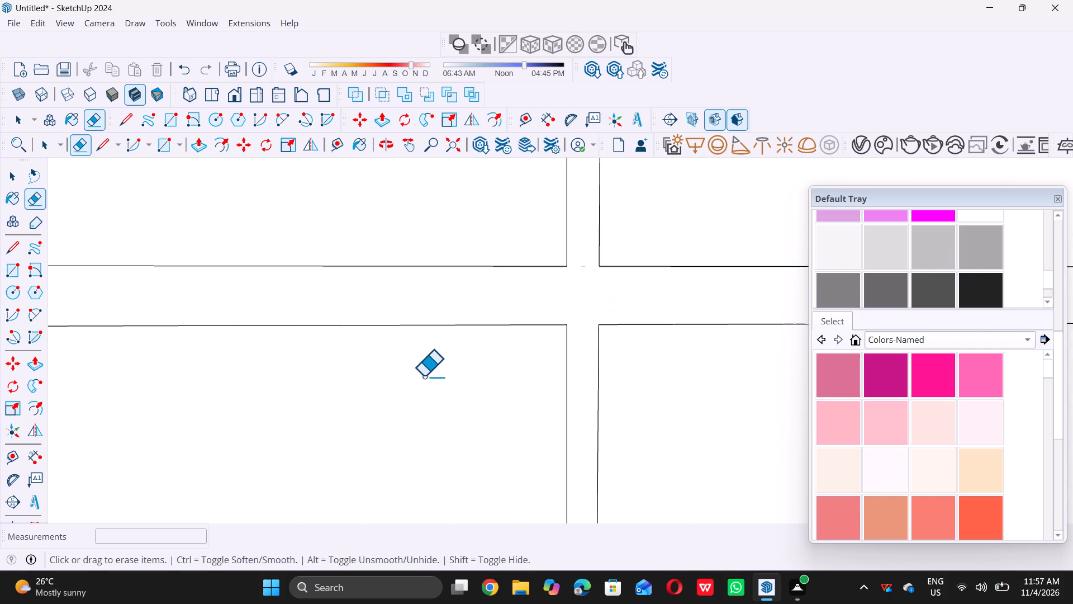
pyautogui.scroll(-20, 424, 376)
pyautogui.scroll(-8, 424, 376)
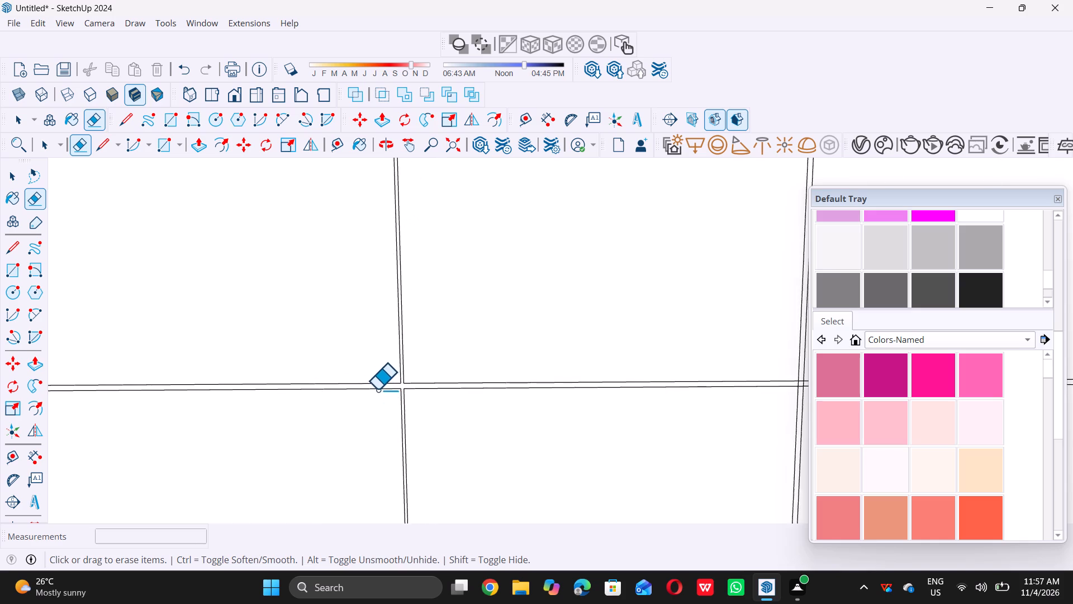
pyautogui.scroll(-2, 377, 389)
pyautogui.scroll(7, 727, 381)
pyautogui.scroll(7, 609, 388)
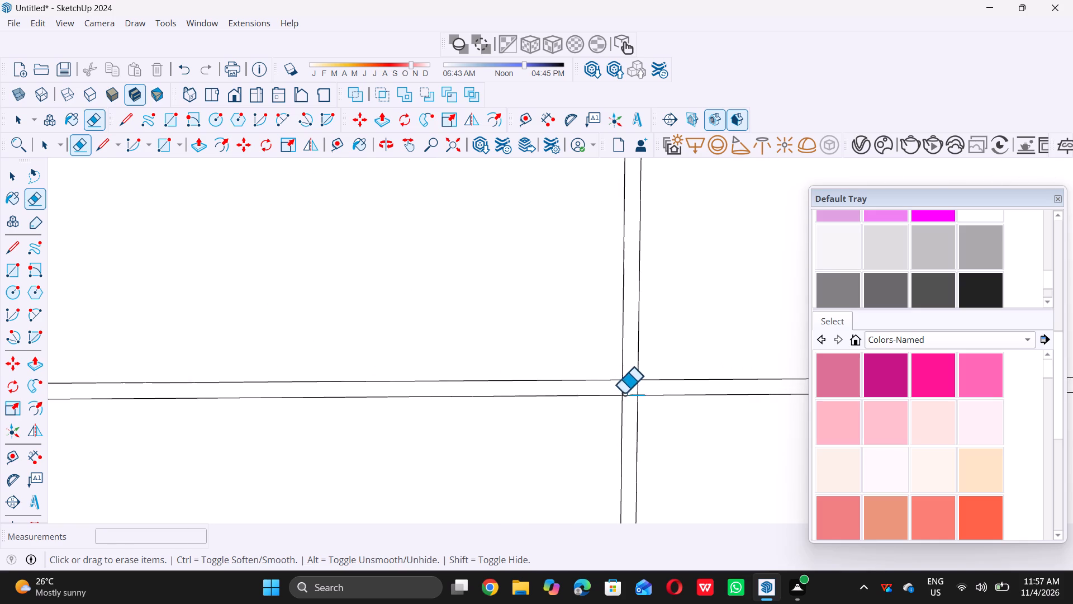
pyautogui.scroll(9, 644, 391)
pyautogui.moveTo(566, 386); pyautogui.dragTo(628, 384)
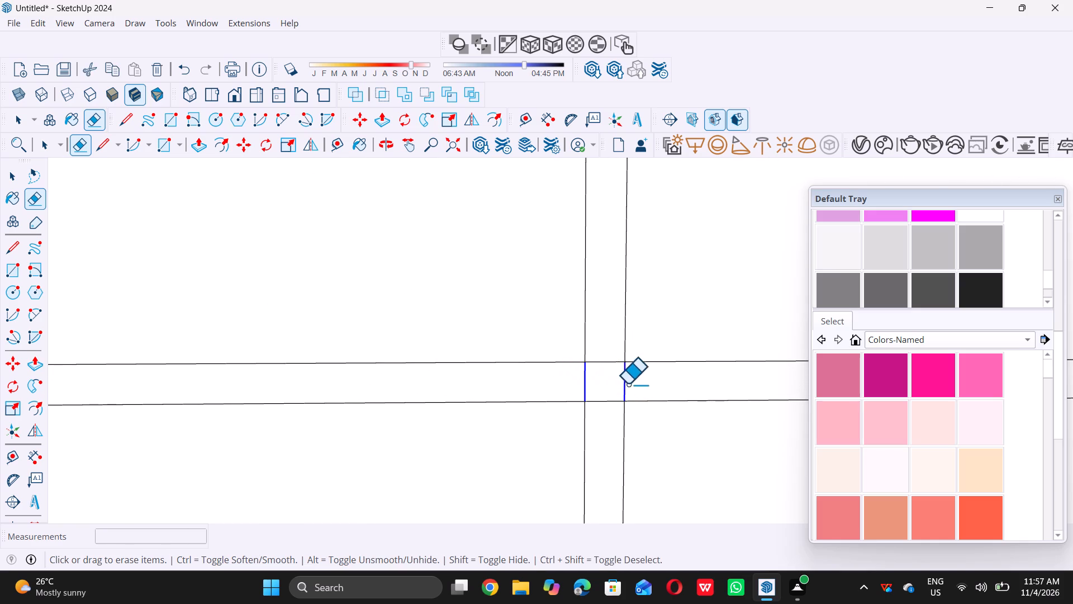
pyautogui.moveTo(628, 384); pyautogui.dragTo(606, 353)
pyautogui.moveTo(606, 352); pyautogui.dragTo(602, 423)
pyautogui.click(602, 423)
# Erase the four short edges where the grid panel's fifth horizontal strip, just above the sixth, crosses the second vertical strip.
pyautogui.scroll(-10, 596, 425)
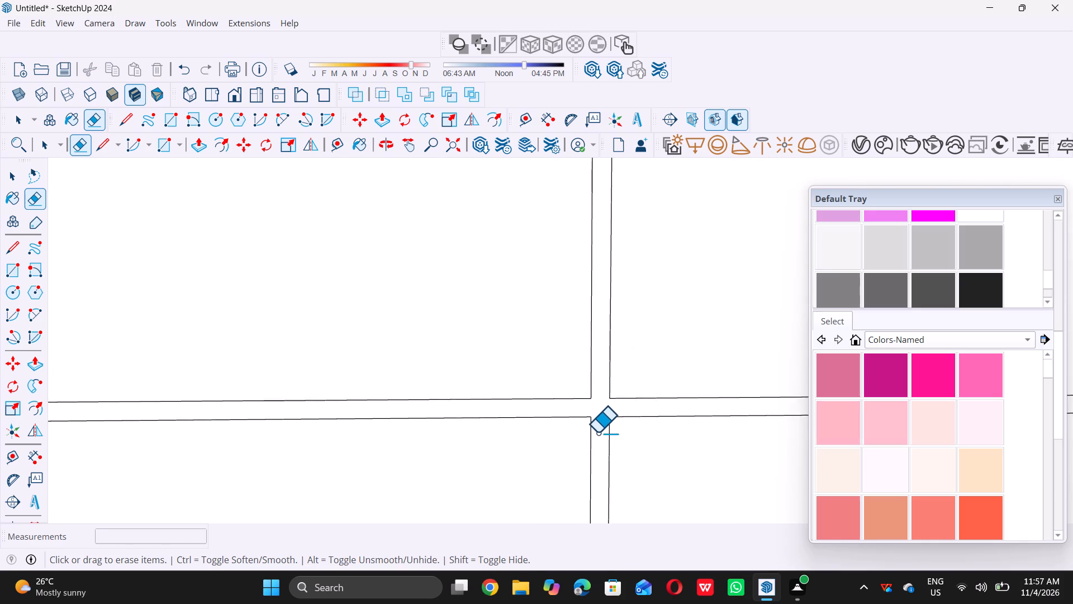
pyautogui.scroll(-4, 597, 432)
pyautogui.scroll(1, 597, 432)
pyautogui.scroll(-20, 597, 432)
pyautogui.scroll(-1, 597, 432)
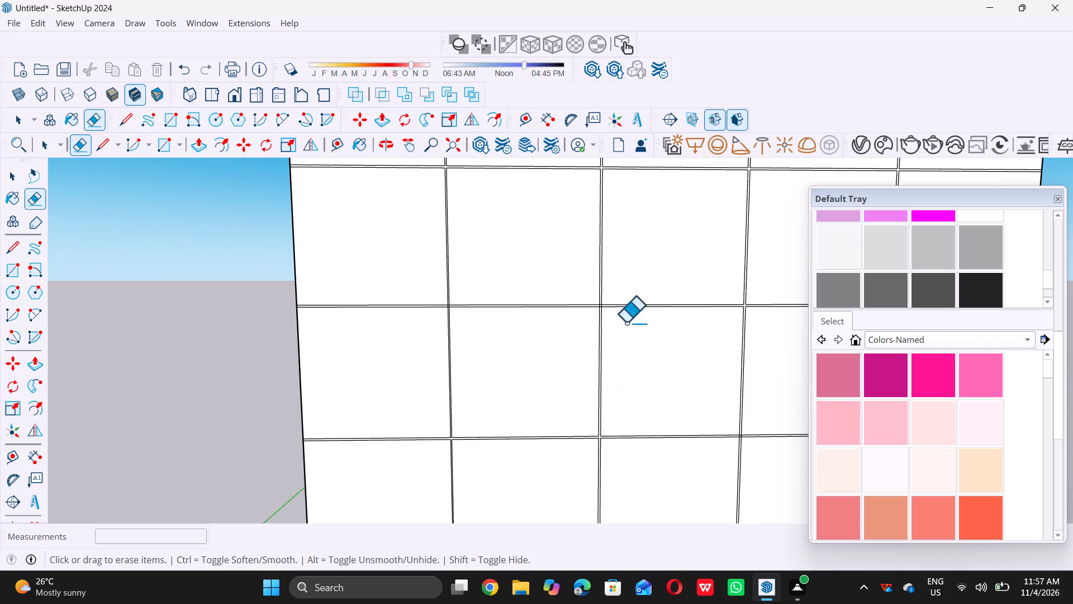
pyautogui.scroll(7, 619, 286)
pyautogui.scroll(10, 587, 320)
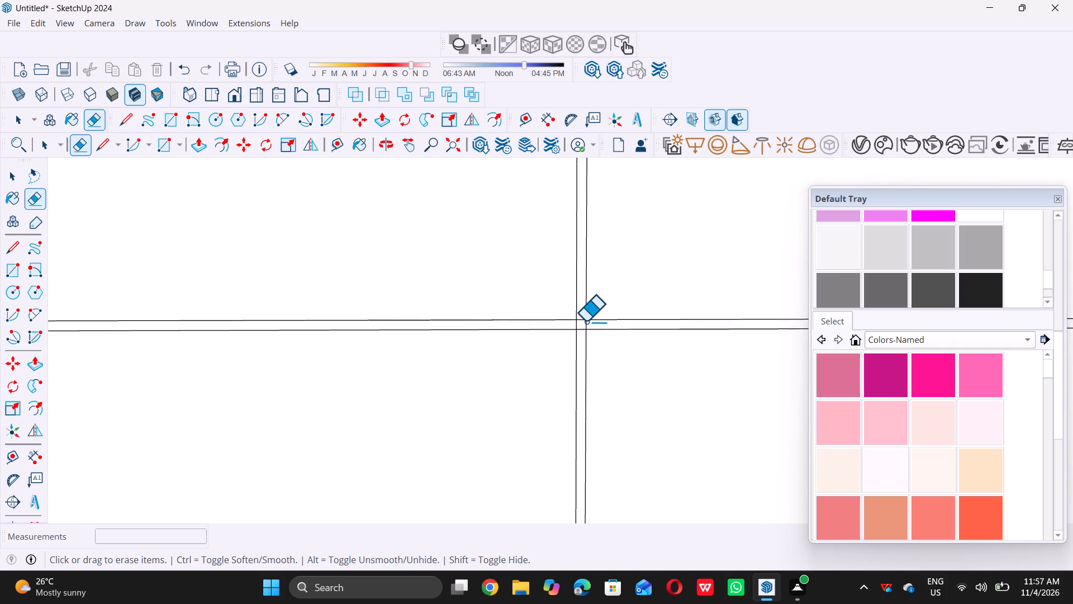
pyautogui.scroll(11, 586, 321)
pyautogui.moveTo(550, 330); pyautogui.dragTo(583, 331)
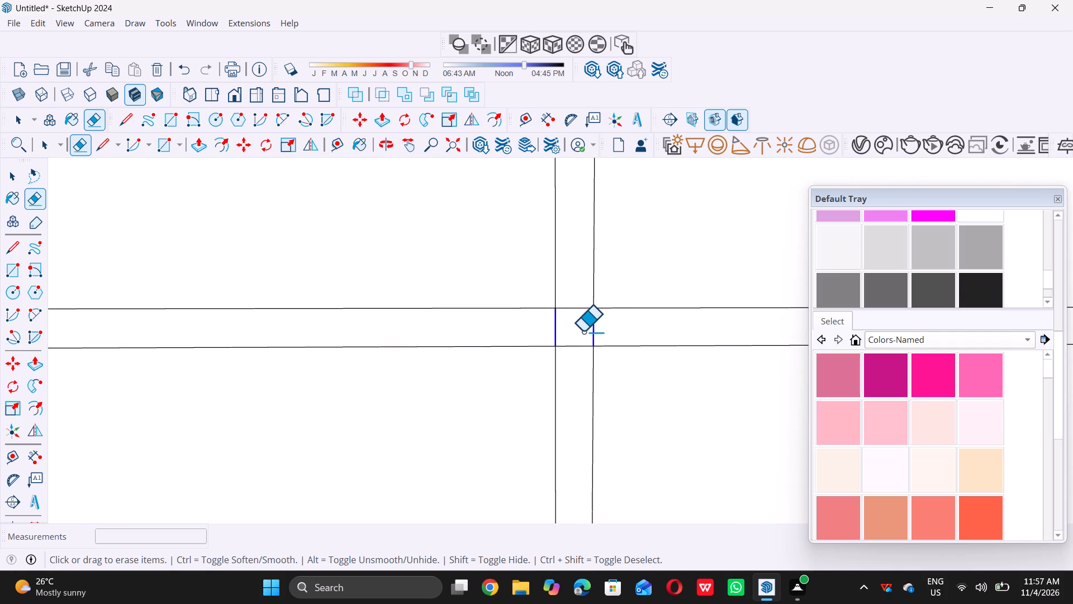
pyautogui.moveTo(583, 331); pyautogui.dragTo(572, 305)
pyautogui.moveTo(572, 305); pyautogui.dragTo(567, 351)
pyautogui.click(567, 356)
pyautogui.click(567, 367)
pyautogui.tripleClick(567, 372)
# Erase the four short edges where the grid panel's fifth horizontal strip crosses the first vertical strip.
pyautogui.scroll(1, 591, 368)
pyautogui.scroll(-13, 591, 367)
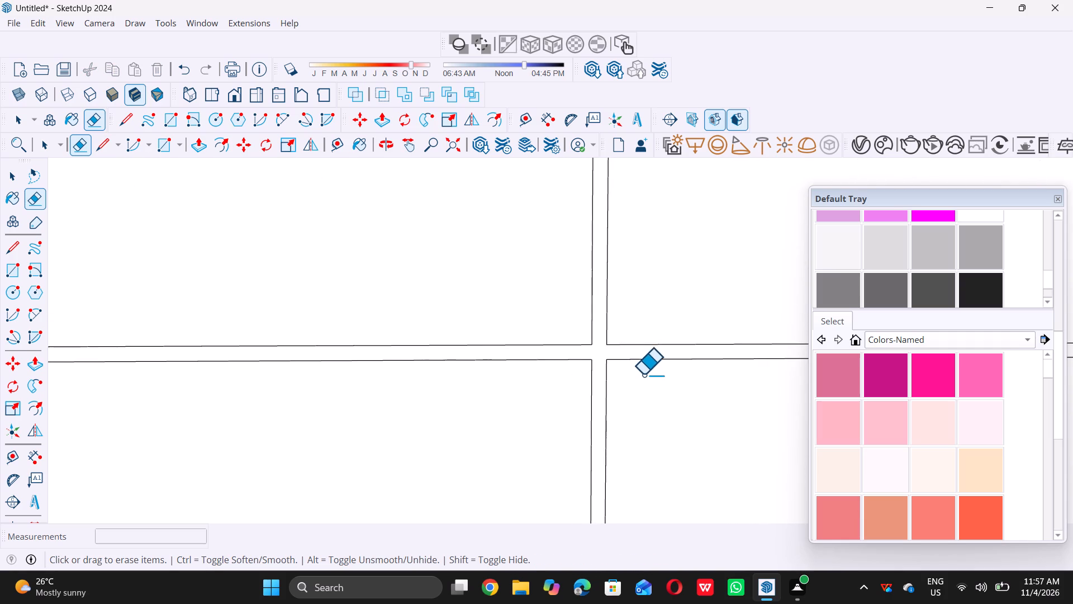
pyautogui.scroll(-16, 643, 374)
pyautogui.scroll(7, 359, 377)
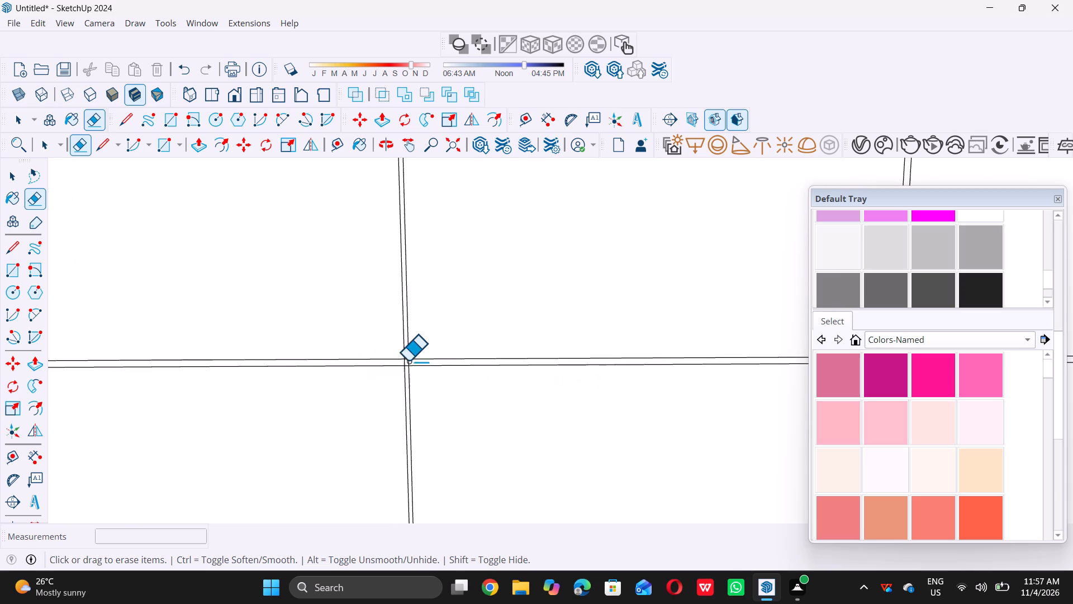
pyautogui.scroll(6, 411, 360)
pyautogui.scroll(17, 401, 361)
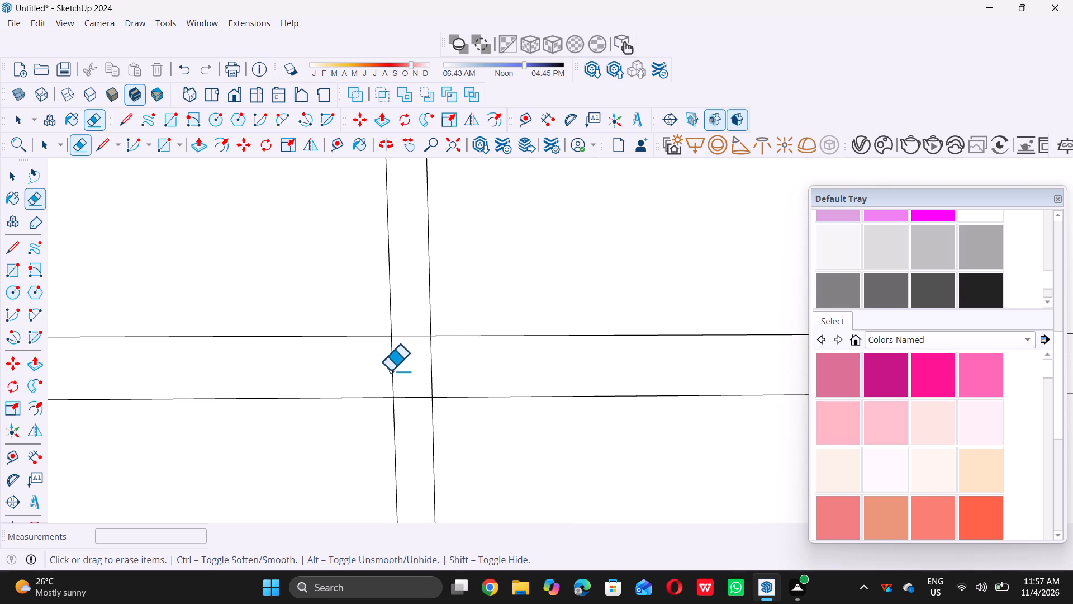
pyautogui.moveTo(379, 367); pyautogui.dragTo(430, 365)
pyautogui.moveTo(428, 366); pyautogui.dragTo(422, 368)
pyautogui.moveTo(421, 369); pyautogui.dragTo(415, 336)
pyautogui.tripleClick(415, 336)
pyautogui.moveTo(415, 336); pyautogui.dragTo(414, 380)
pyautogui.moveTo(412, 391); pyautogui.dragTo(412, 394)
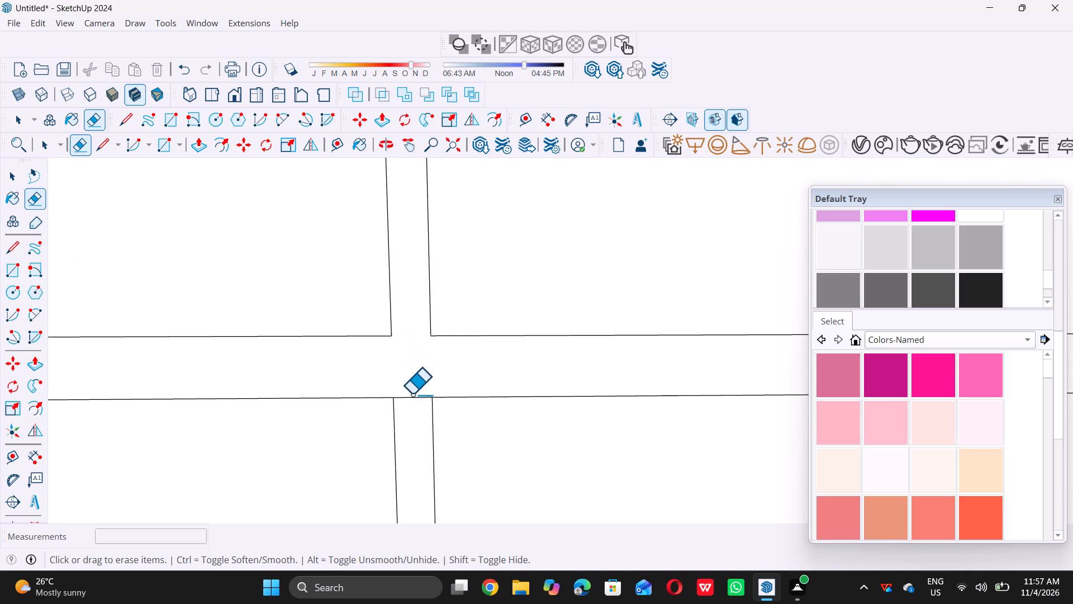
pyautogui.moveTo(412, 394); pyautogui.dragTo(412, 399)
pyautogui.click(412, 400)
pyautogui.moveTo(412, 404); pyautogui.dragTo(414, 412)
pyautogui.click(414, 412)
# Erase the four short edges where the grid panel's sixth horizontal strip crosses the third vertical strip.
pyautogui.scroll(-17, 400, 380)
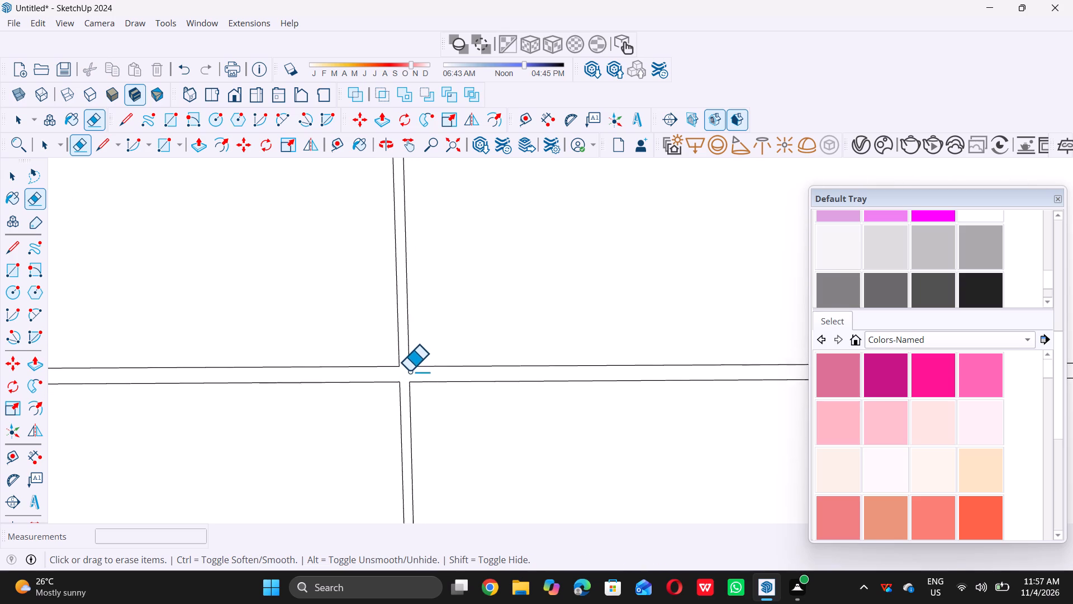
pyautogui.scroll(-19, 409, 371)
pyautogui.scroll(-1, 351, 346)
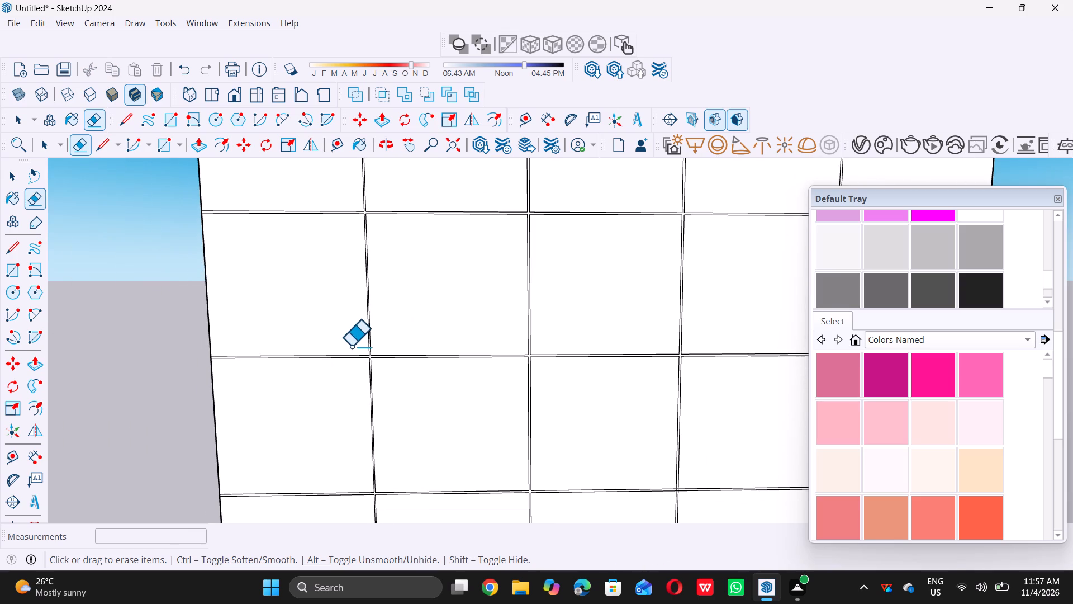
pyautogui.scroll(-4, 364, 346)
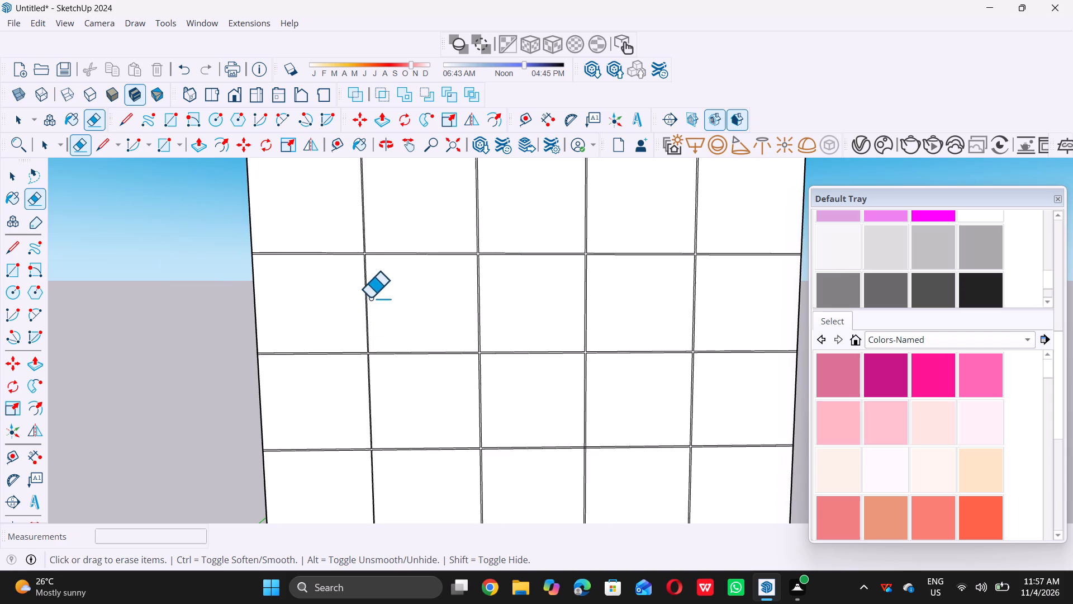
pyautogui.scroll(-4, 370, 296)
pyautogui.scroll(6, 492, 412)
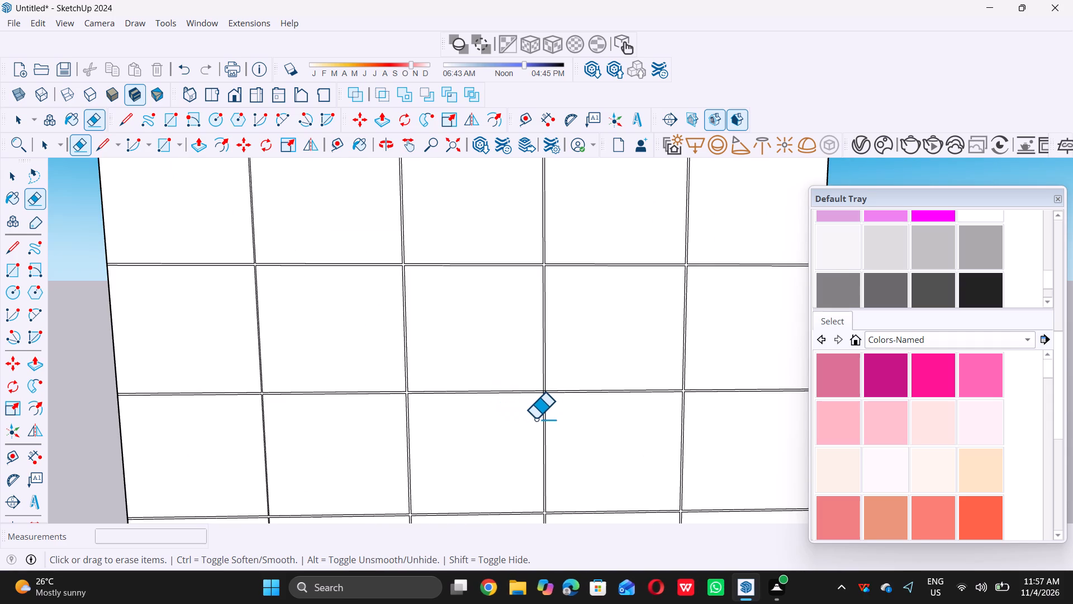
pyautogui.scroll(7, 535, 418)
pyautogui.scroll(10, 567, 378)
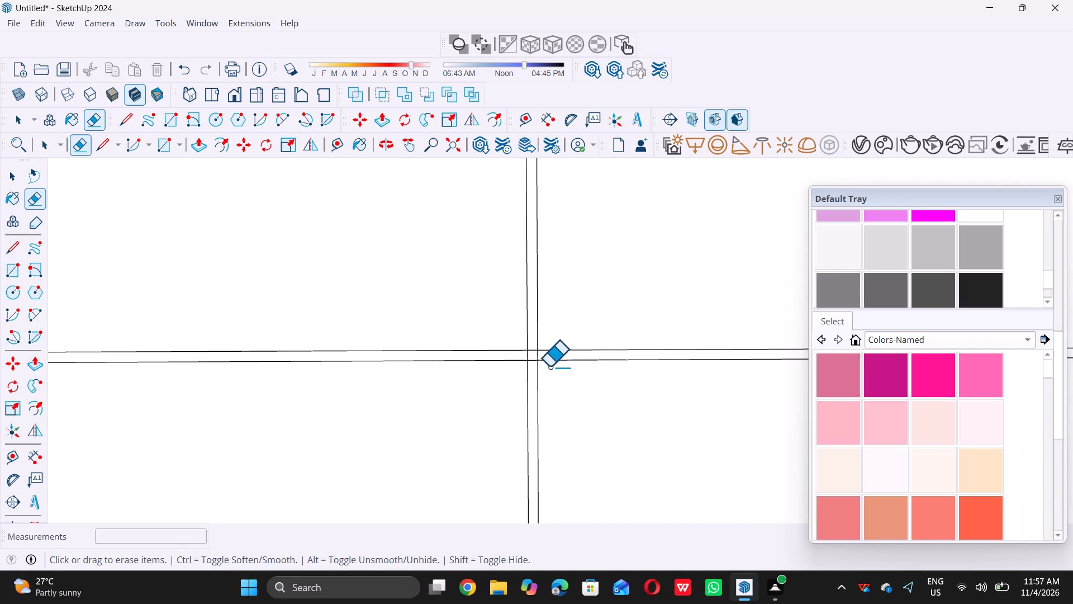
pyautogui.scroll(6, 544, 345)
pyautogui.scroll(15, 542, 365)
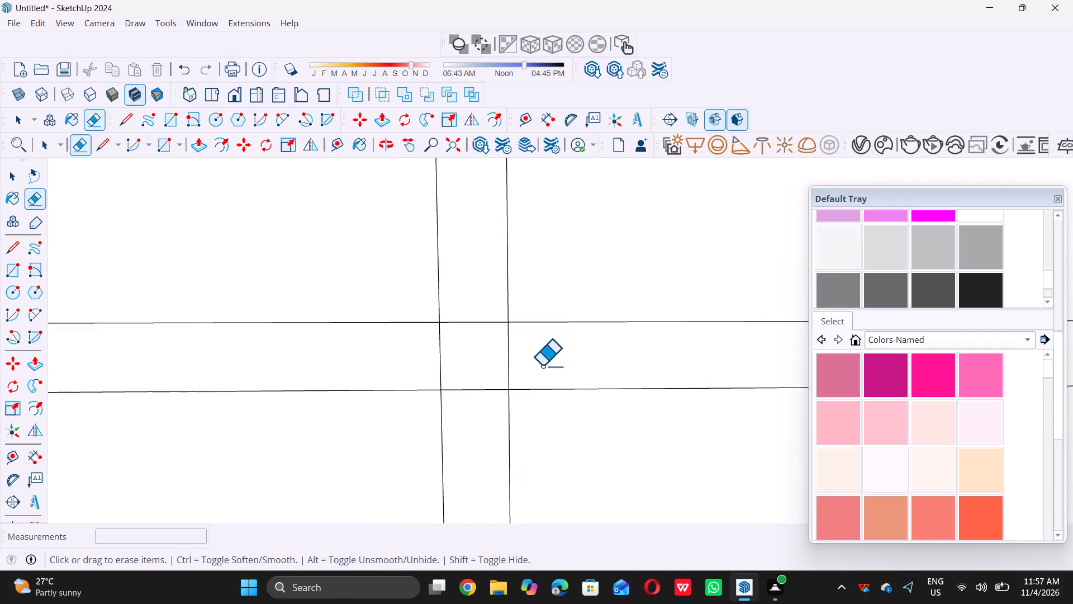
pyautogui.scroll(2, 542, 365)
pyautogui.moveTo(343, 348); pyautogui.dragTo(449, 290)
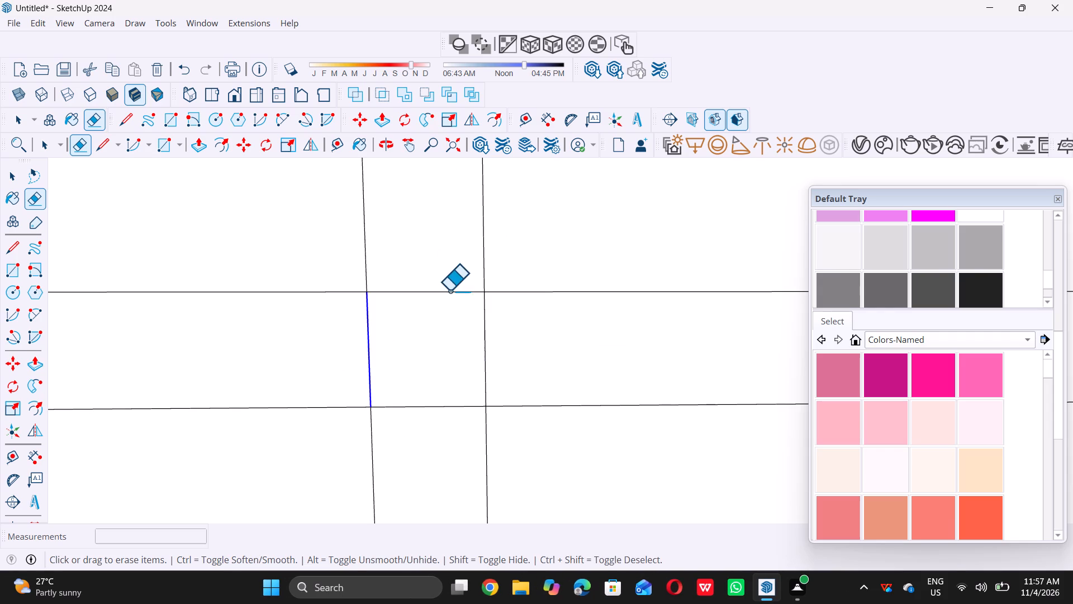
pyautogui.moveTo(449, 290); pyautogui.dragTo(520, 351)
pyautogui.click(520, 351)
# Erase the short edges inside the crossing of the grid panel's eighth horizontal strip and fourth vertical strip.
pyautogui.scroll(-20, 453, 345)
pyautogui.scroll(-9, 453, 345)
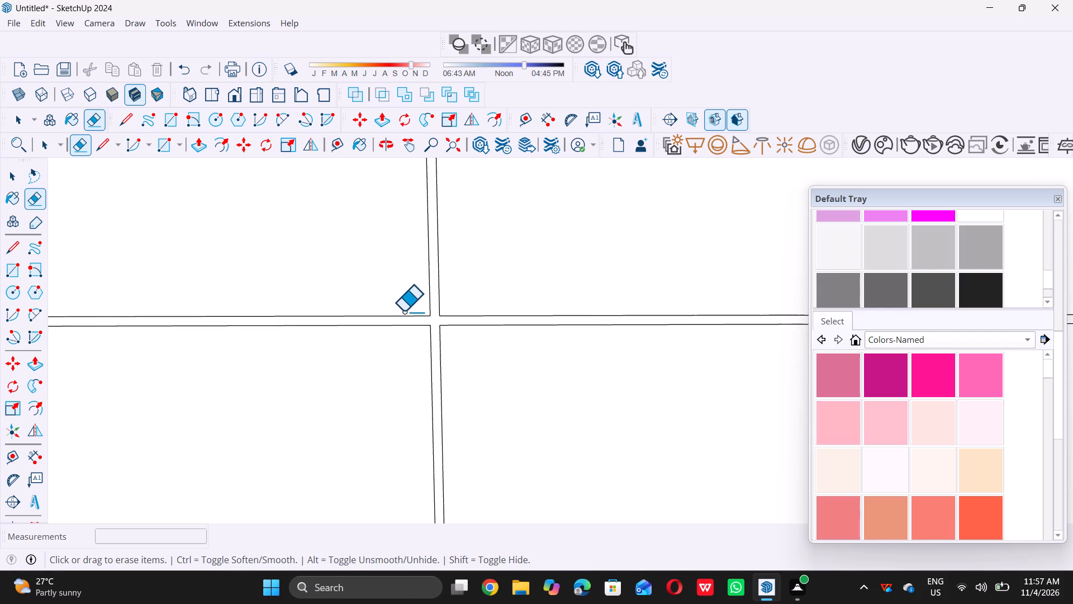
pyautogui.scroll(-13, 403, 311)
pyautogui.scroll(-9, 471, 320)
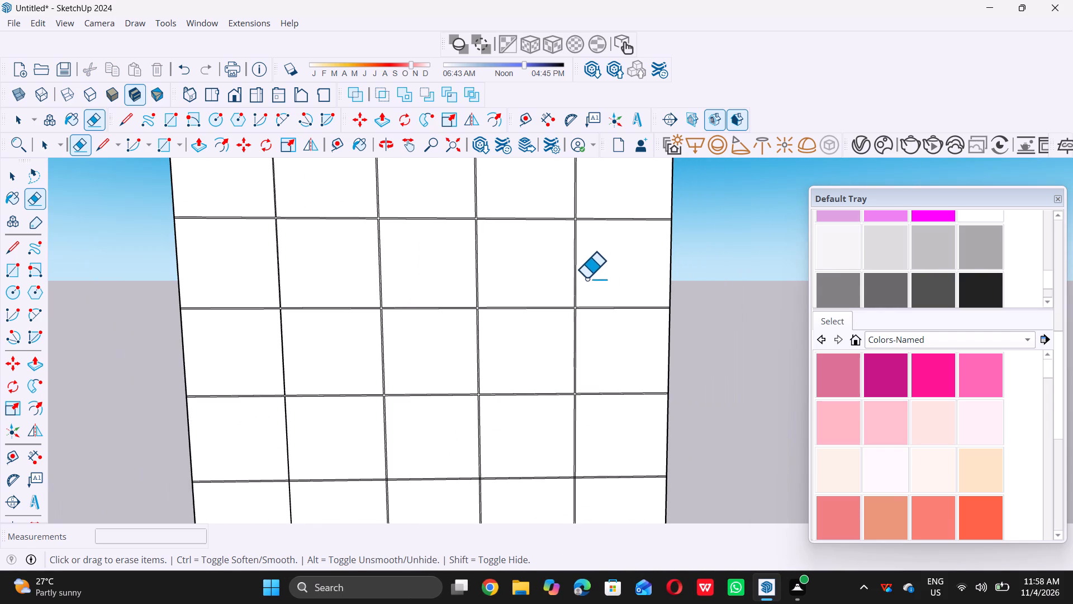
pyautogui.scroll(8, 555, 426)
pyautogui.scroll(-12, 568, 424)
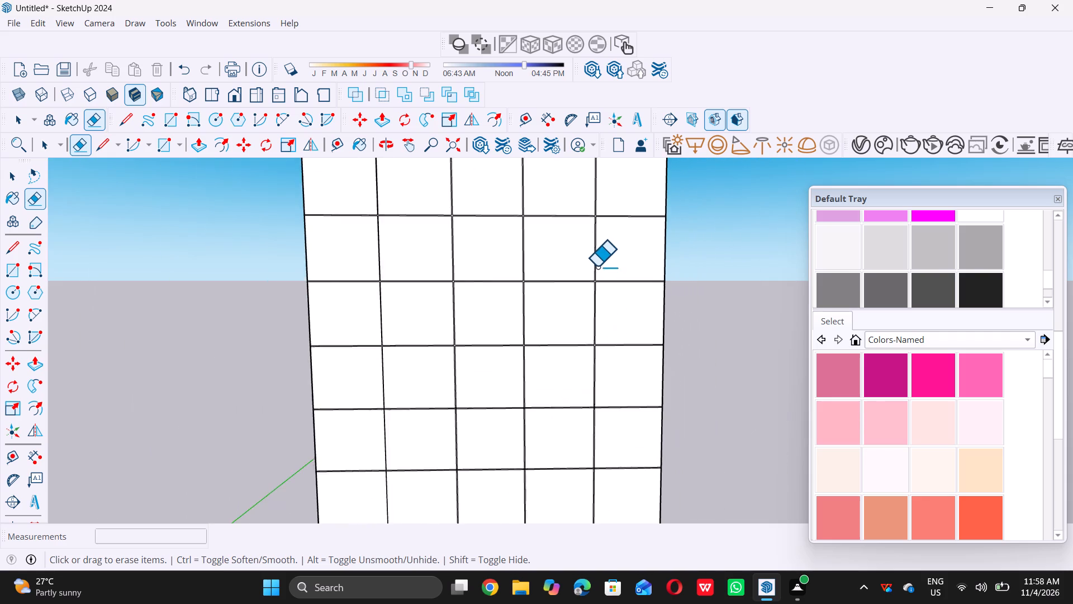
pyautogui.scroll(-9, 597, 266)
pyautogui.scroll(4, 595, 374)
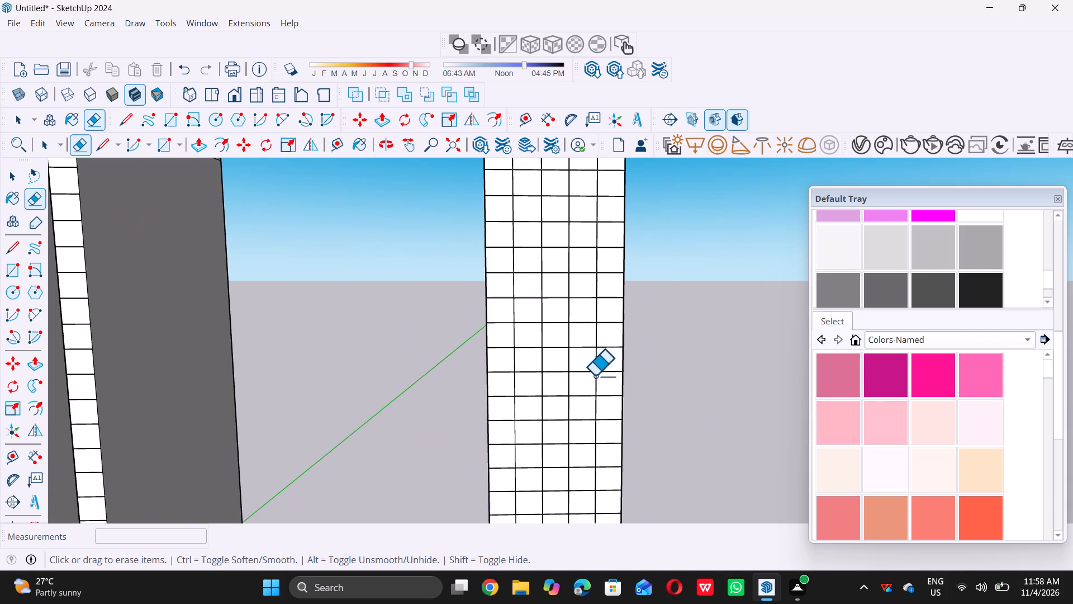
pyautogui.scroll(4, 595, 375)
pyautogui.scroll(8, 514, 234)
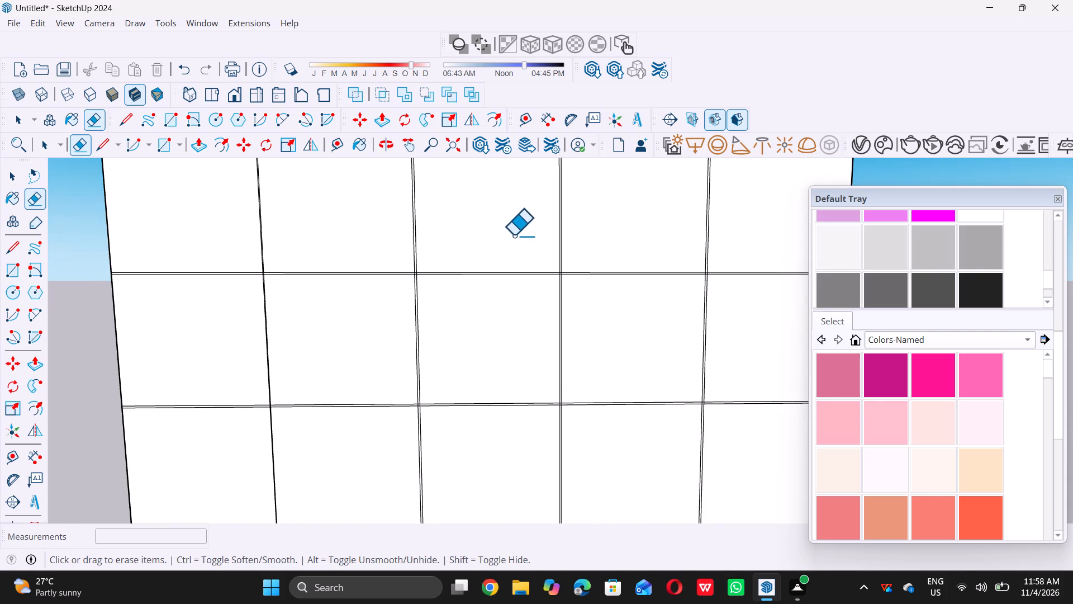
pyautogui.scroll(13, 690, 276)
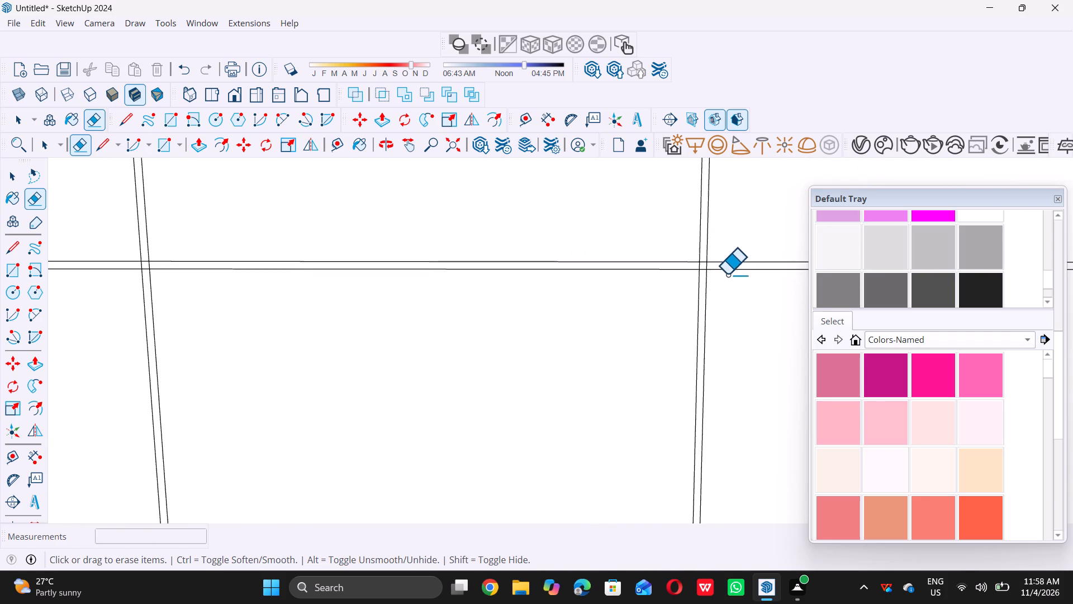
pyautogui.scroll(13, 730, 272)
pyautogui.moveTo(620, 270); pyautogui.dragTo(668, 266)
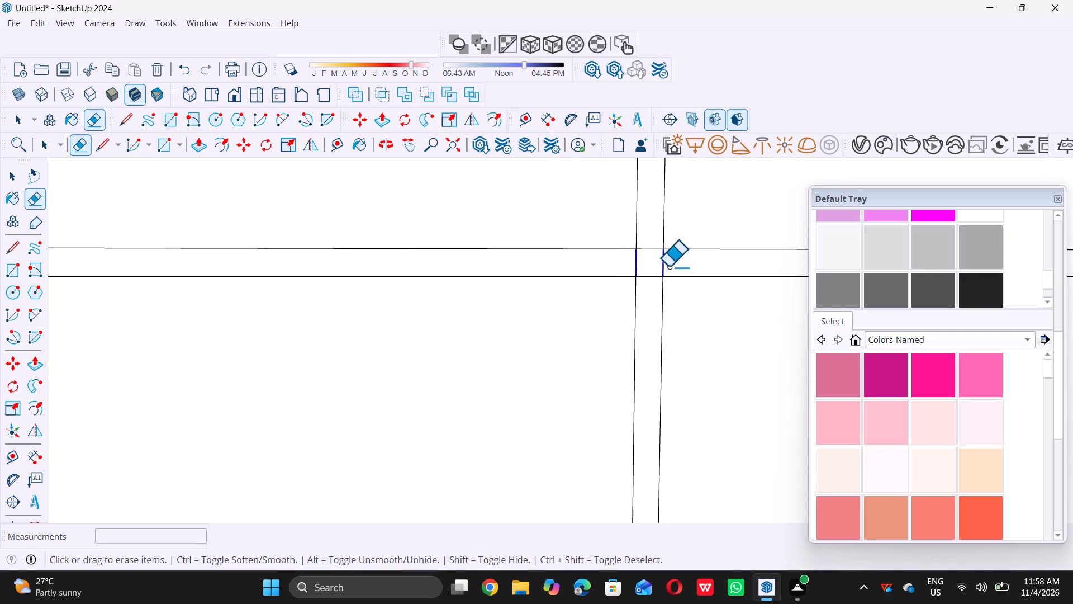
pyautogui.moveTo(668, 266); pyautogui.dragTo(668, 266)
pyautogui.click(668, 266)
pyautogui.moveTo(666, 265); pyautogui.dragTo(638, 244)
pyautogui.moveTo(638, 244); pyautogui.dragTo(649, 283)
pyautogui.click(649, 287)
pyautogui.moveTo(649, 292); pyautogui.dragTo(649, 300)
pyautogui.click(649, 300)
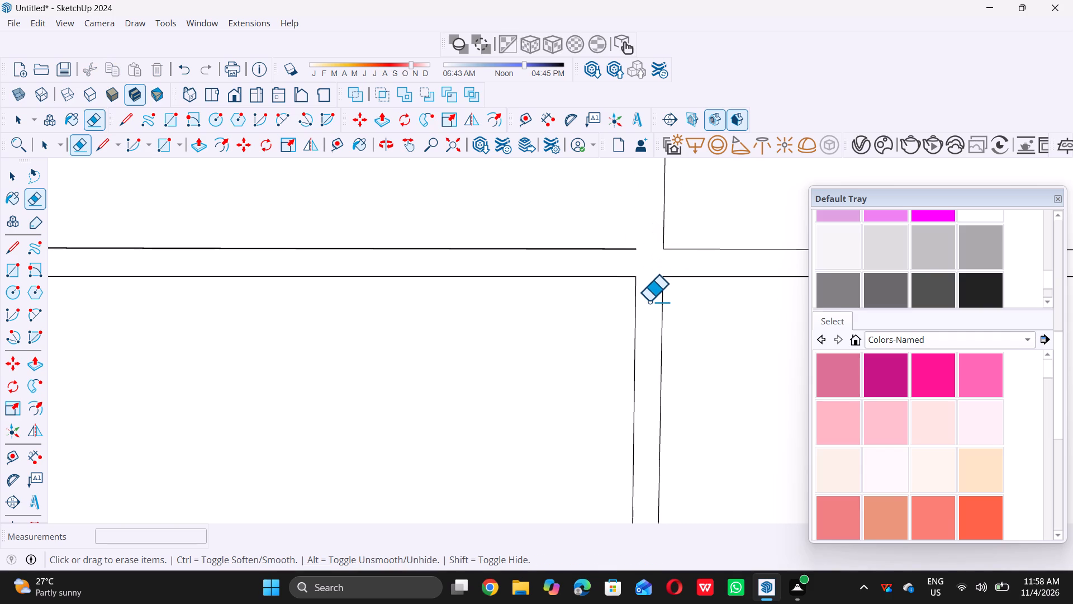
# Undo the last erasure to restore the neighbouring vertical strip edge, and erase only the crossing's remaining lower short edge.
pyautogui.hotkey('ctrl', 'z')
pyautogui.click(649, 280)
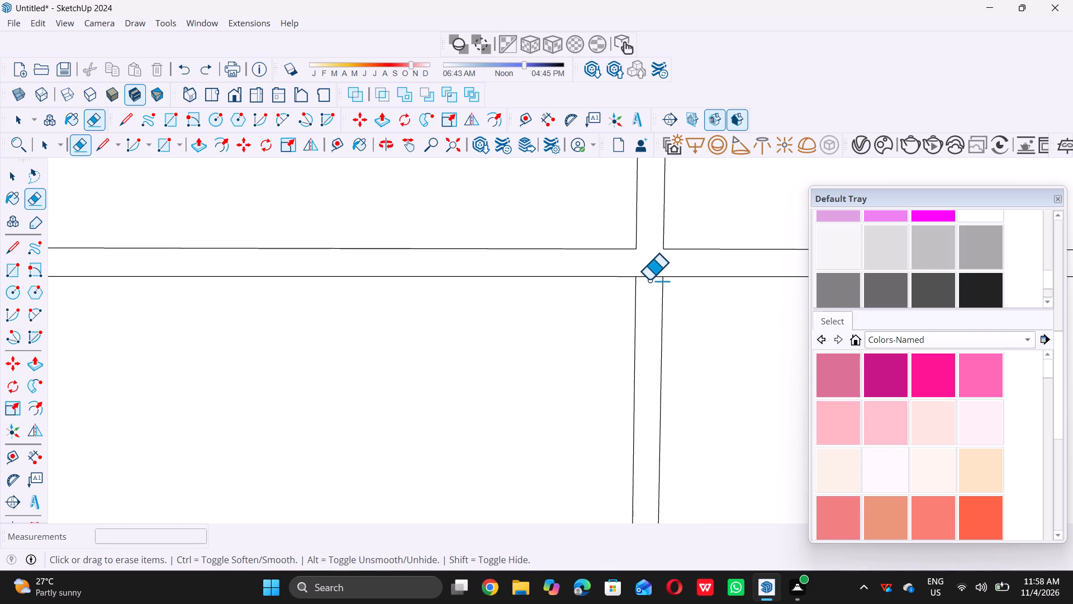
pyautogui.click(647, 275)
pyautogui.tripleClick(647, 277)
# Erase the four short edges where the grid panel's eighth horizontal strip crosses the third vertical strip.
pyautogui.scroll(-20, 659, 282)
pyautogui.scroll(-5, 659, 282)
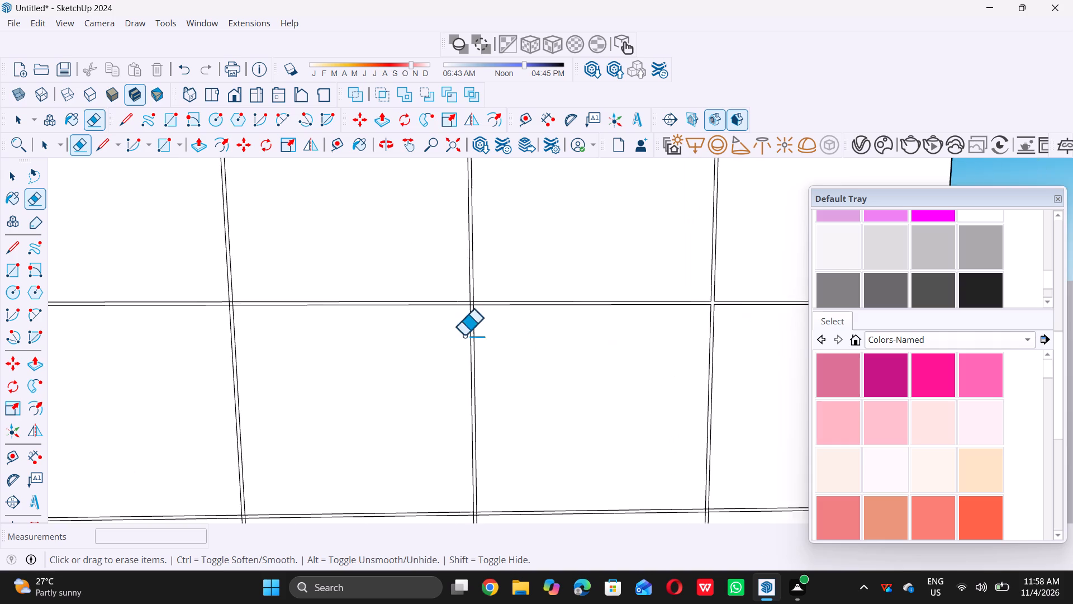
pyautogui.scroll(20, 460, 319)
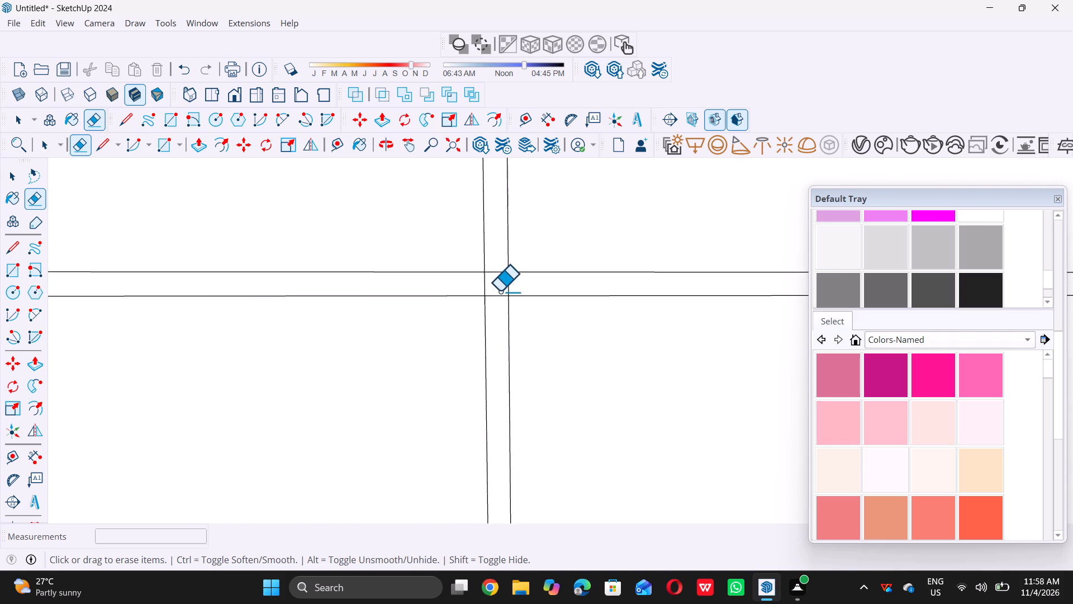
pyautogui.scroll(5, 495, 280)
pyautogui.moveTo(459, 285); pyautogui.dragTo(484, 265)
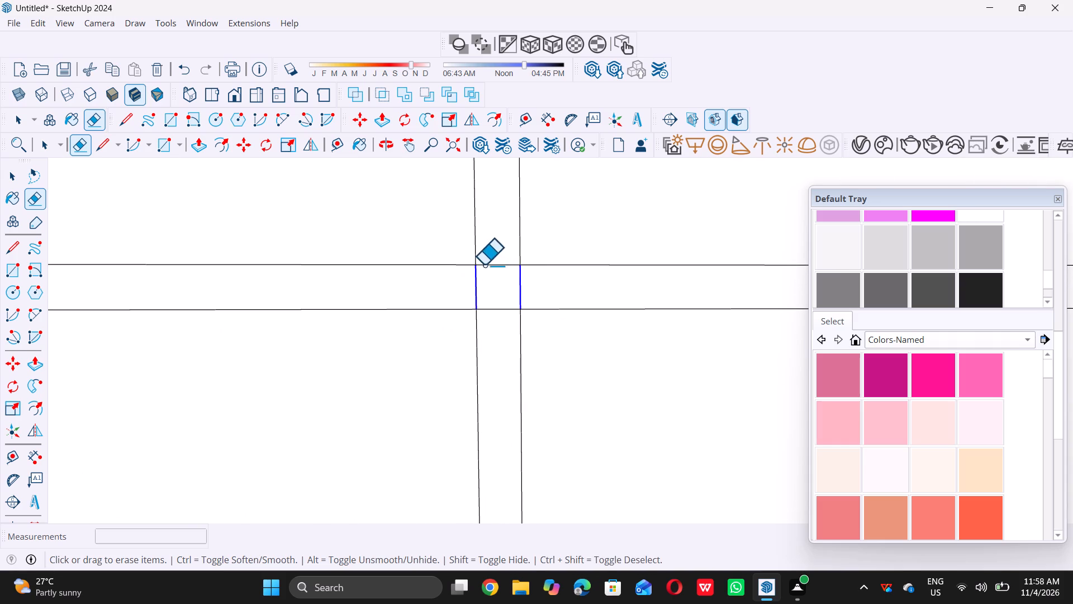
pyautogui.moveTo(484, 265); pyautogui.dragTo(496, 273)
pyautogui.moveTo(496, 277); pyautogui.dragTo(501, 332)
pyautogui.click(501, 332)
# Erase the four short edges where the grid panel's eighth horizontal strip crosses the second vertical strip.
pyautogui.scroll(-13, 509, 333)
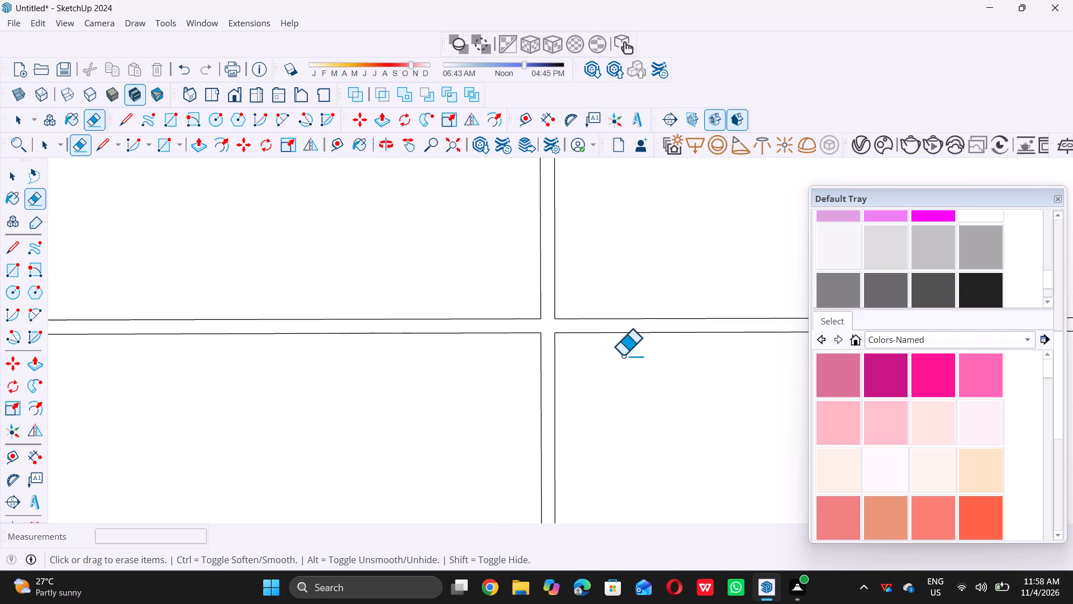
pyautogui.scroll(-14, 623, 355)
pyautogui.scroll(11, 364, 366)
pyautogui.scroll(15, 406, 351)
pyautogui.moveTo(390, 351); pyautogui.dragTo(471, 358)
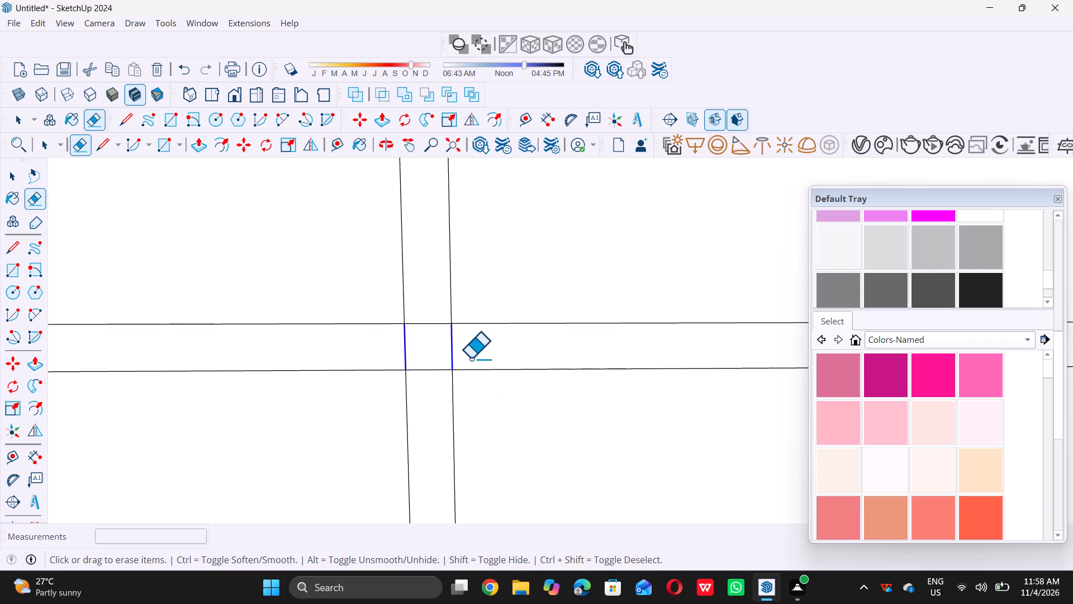
pyautogui.moveTo(471, 358); pyautogui.dragTo(425, 404)
pyautogui.click(425, 405)
pyautogui.scroll(-9, 443, 380)
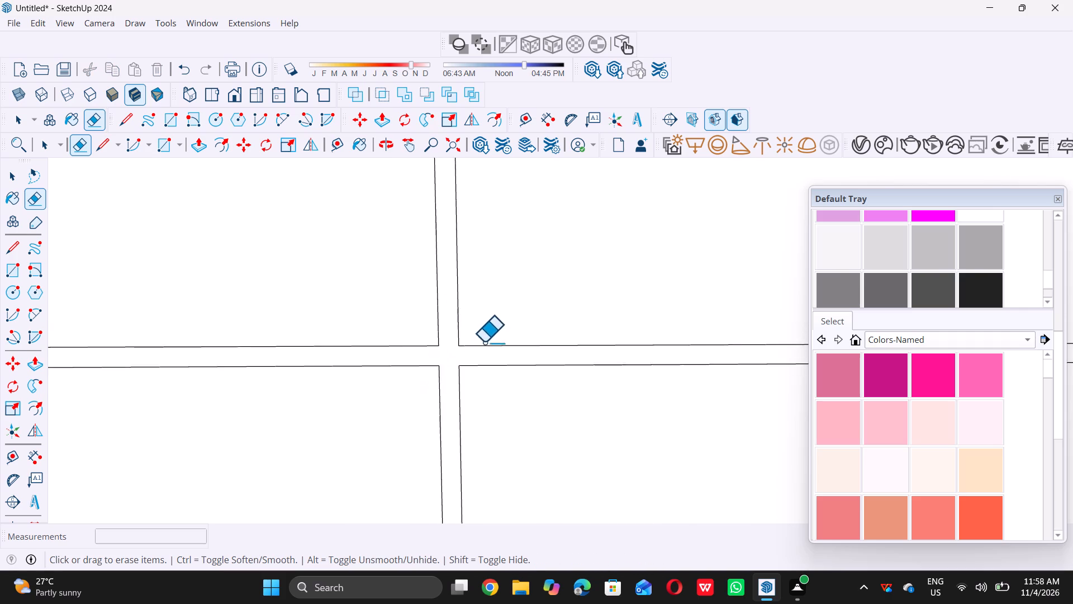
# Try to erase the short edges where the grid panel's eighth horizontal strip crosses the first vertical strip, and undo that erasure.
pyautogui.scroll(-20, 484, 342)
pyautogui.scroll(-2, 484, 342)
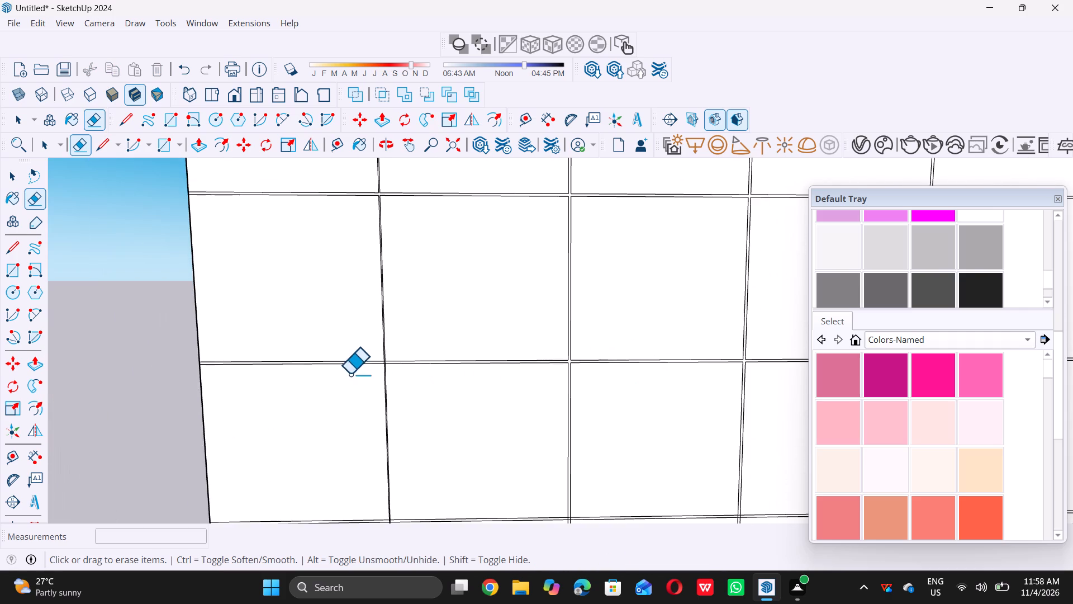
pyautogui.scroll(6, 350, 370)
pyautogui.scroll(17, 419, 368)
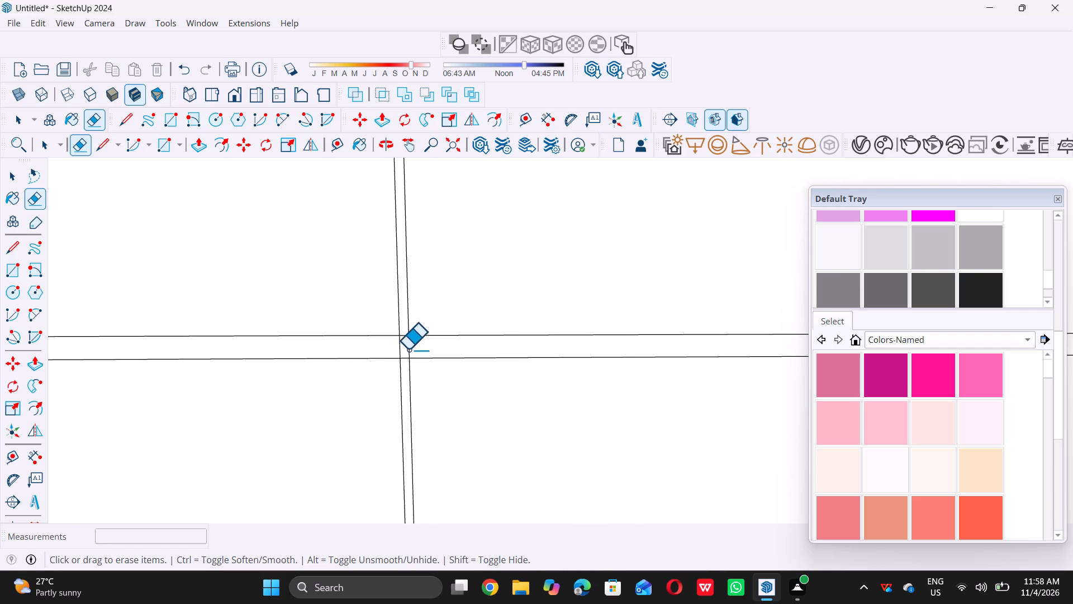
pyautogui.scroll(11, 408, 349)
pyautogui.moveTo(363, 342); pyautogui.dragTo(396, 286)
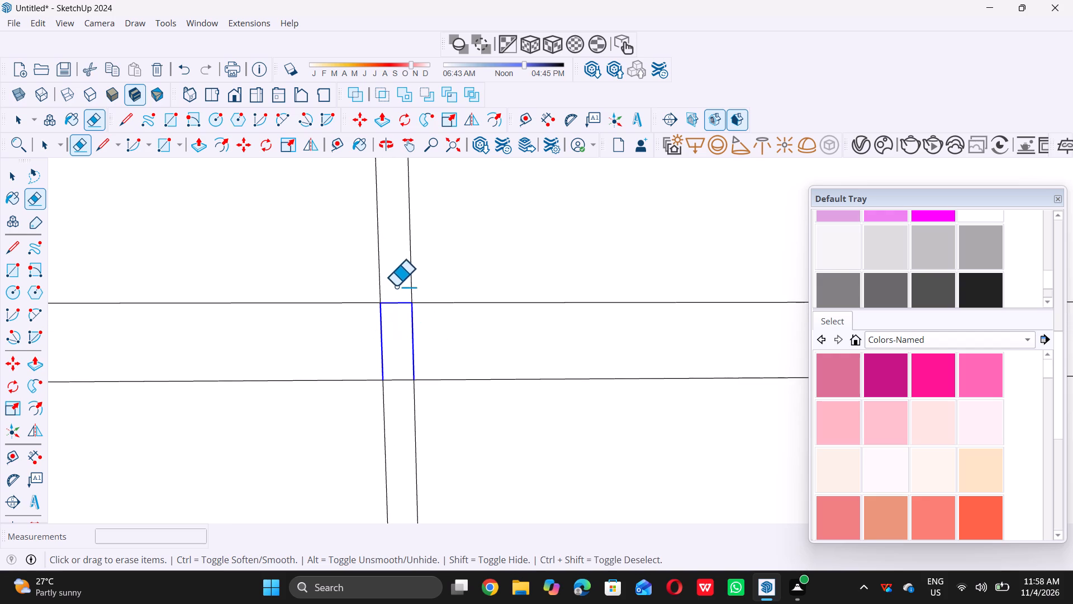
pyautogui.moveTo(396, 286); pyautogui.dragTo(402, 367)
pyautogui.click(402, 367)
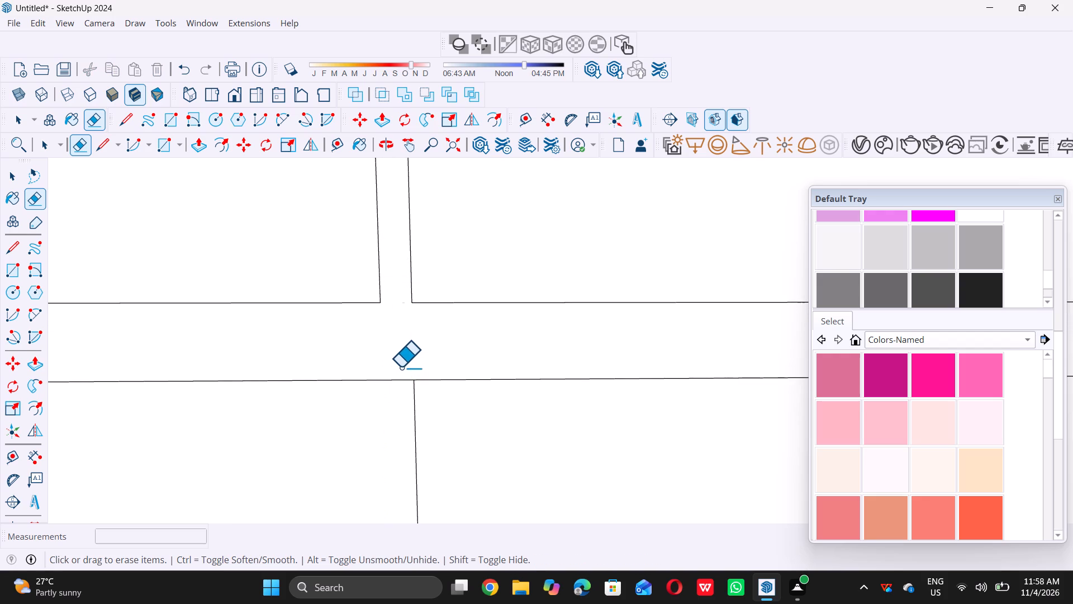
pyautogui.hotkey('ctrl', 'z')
# Erase the four short edges where the grid panel's eighth horizontal strip crosses the first vertical strip.
pyautogui.scroll(6, 397, 303)
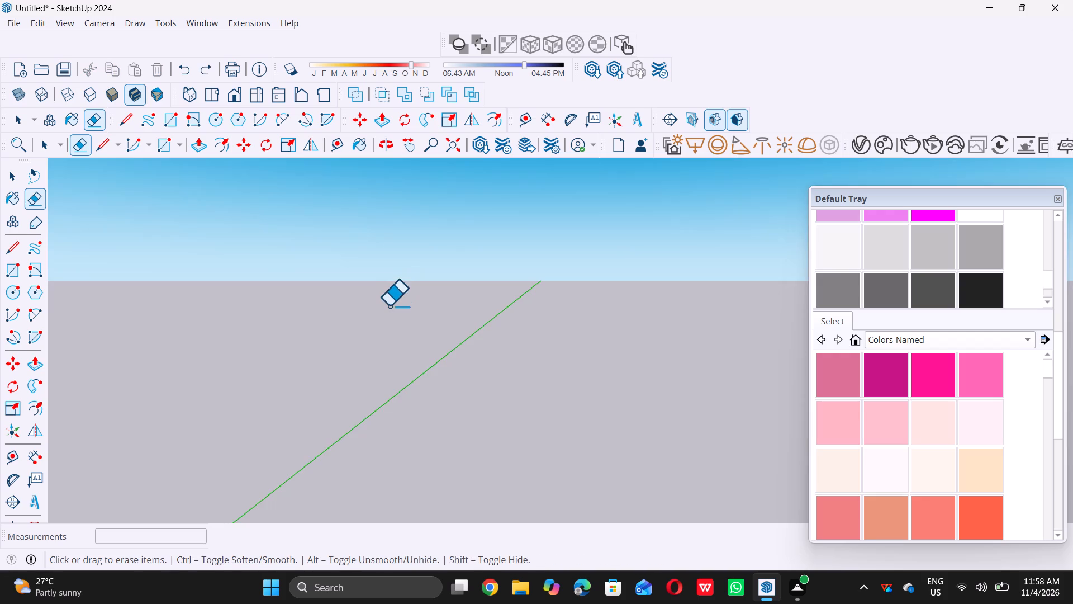
pyautogui.scroll(-19, 388, 312)
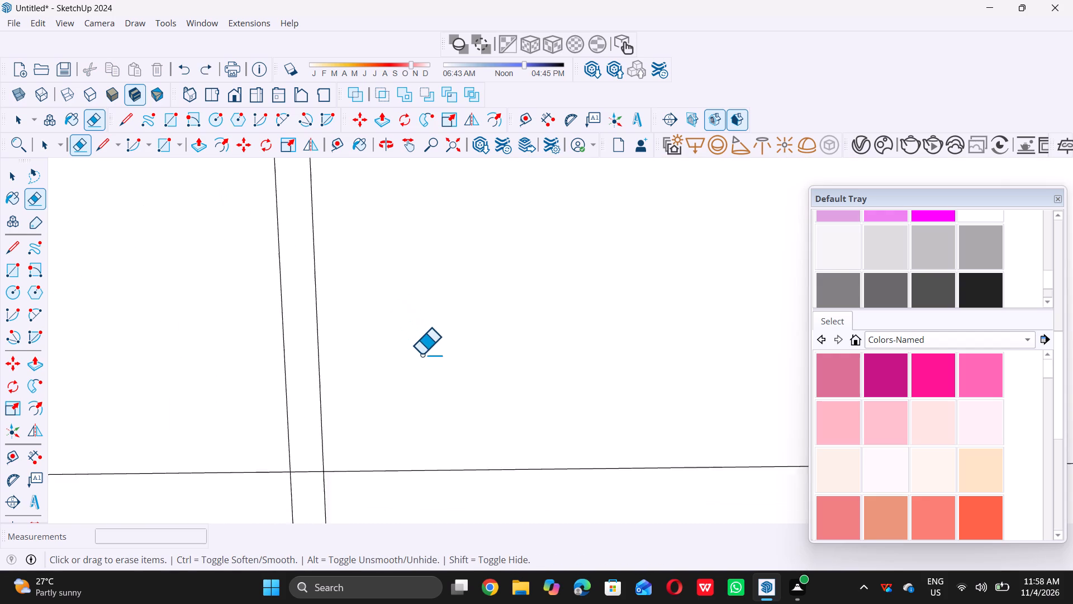
pyautogui.scroll(-15, 421, 365)
pyautogui.scroll(5, 390, 400)
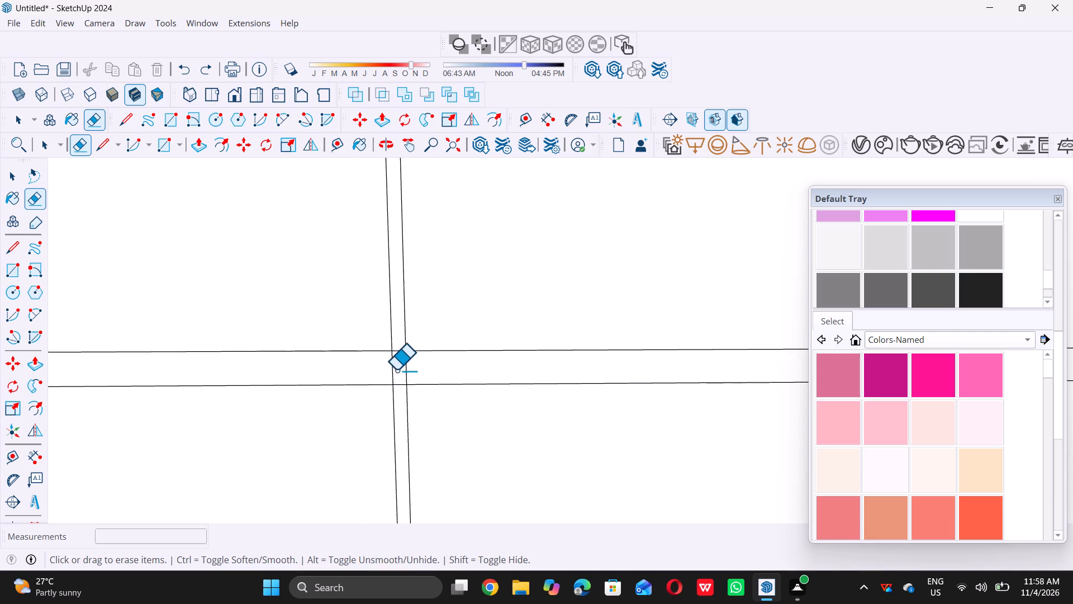
pyautogui.scroll(12, 396, 370)
pyautogui.moveTo(368, 377); pyautogui.dragTo(453, 370)
pyautogui.moveTo(451, 370); pyautogui.dragTo(435, 369)
pyautogui.doubleClick(435, 369)
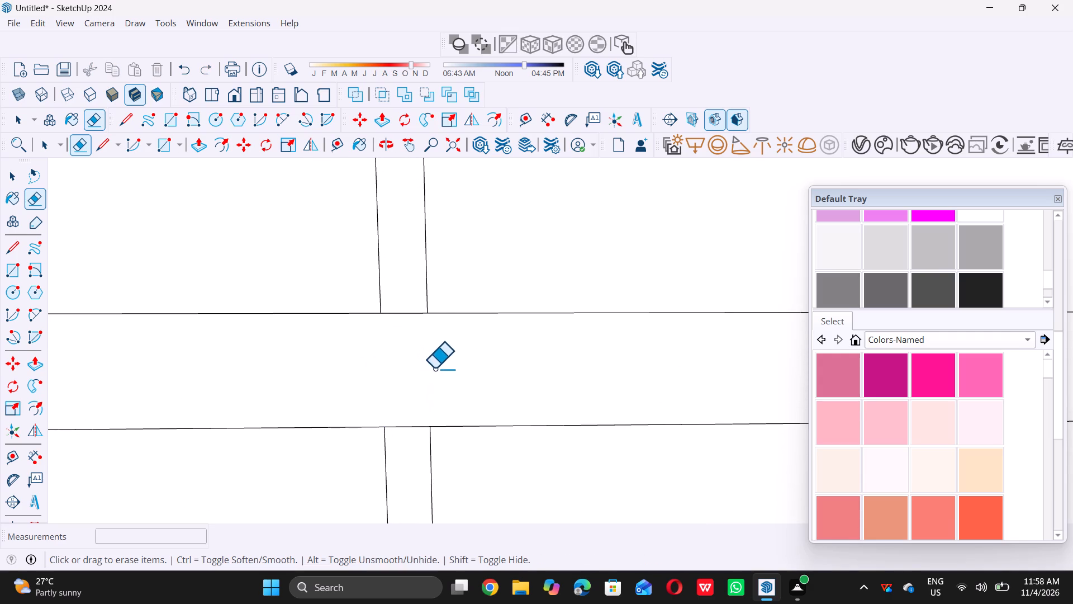
pyautogui.tripleClick(399, 315)
pyautogui.doubleClick(399, 313)
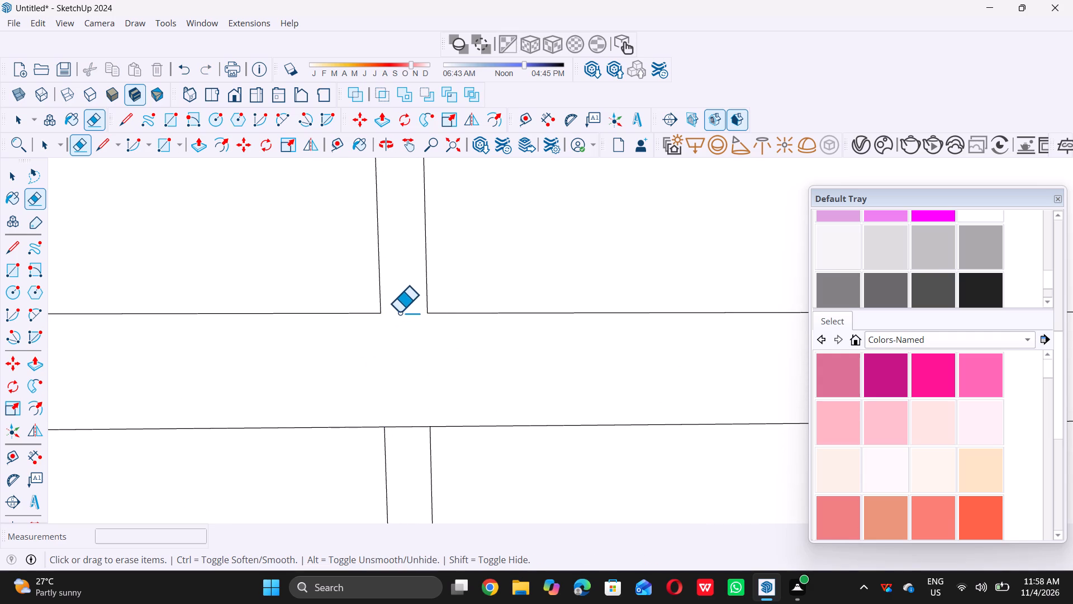
pyautogui.tripleClick(404, 431)
pyautogui.click(404, 432)
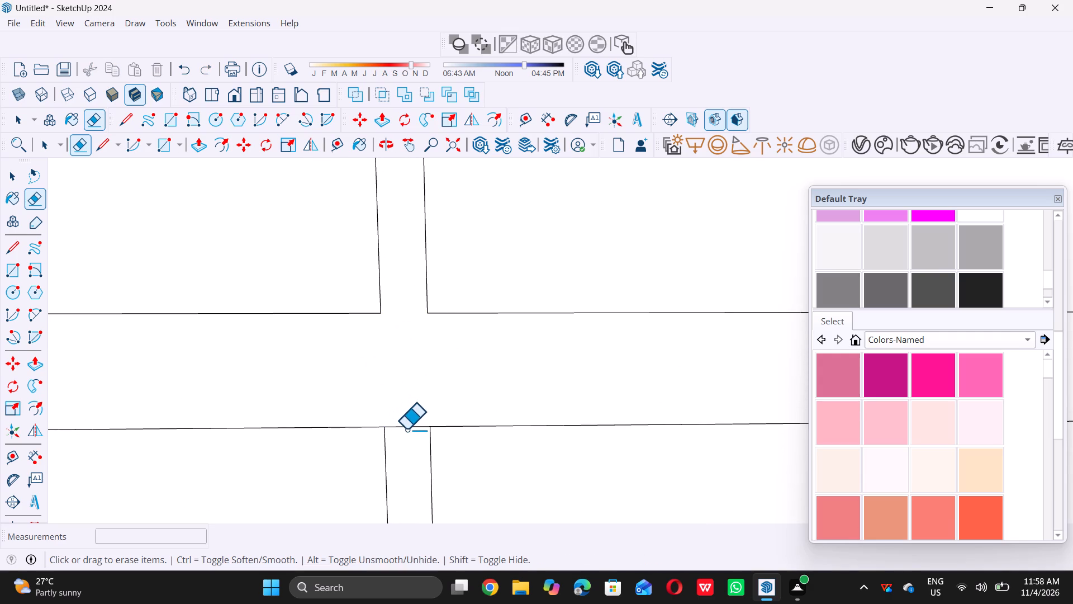
pyautogui.doubleClick(406, 429)
# Erase the four short edges where the grid panel's ninth horizontal strip crosses the fourth vertical strip.
pyautogui.scroll(-14, 392, 444)
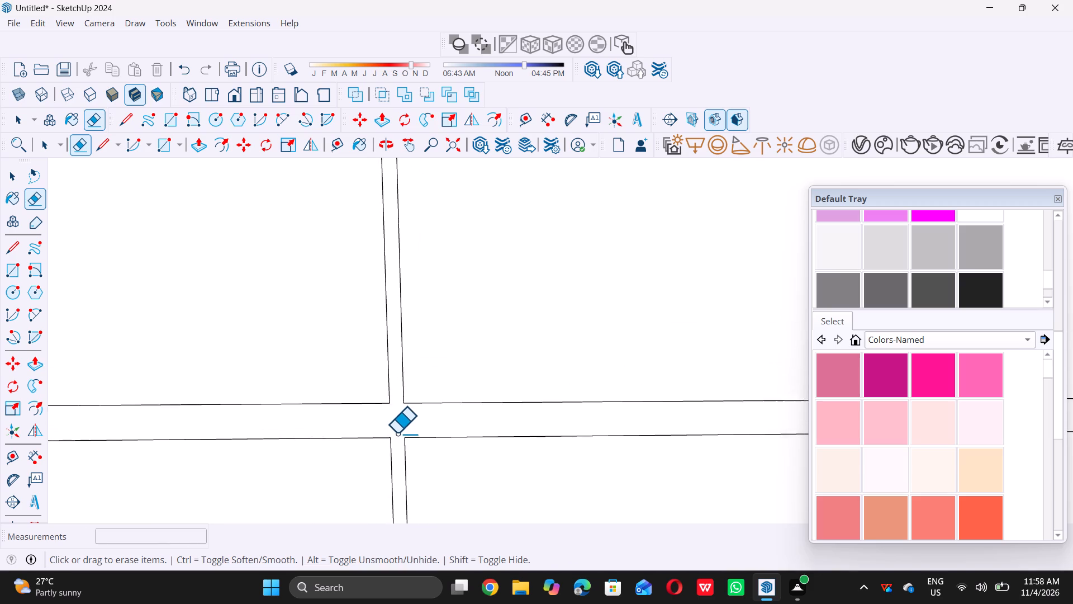
pyautogui.scroll(-20, 397, 433)
pyautogui.scroll(-12, 397, 433)
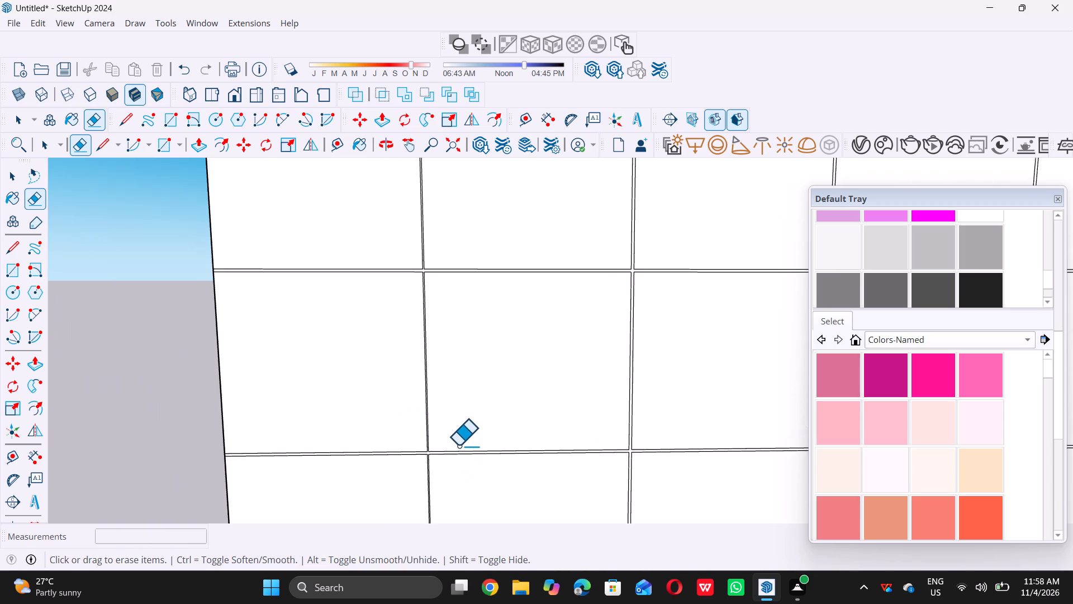
pyautogui.scroll(-3, 458, 445)
pyautogui.scroll(7, 476, 338)
pyautogui.scroll(-5, 392, 326)
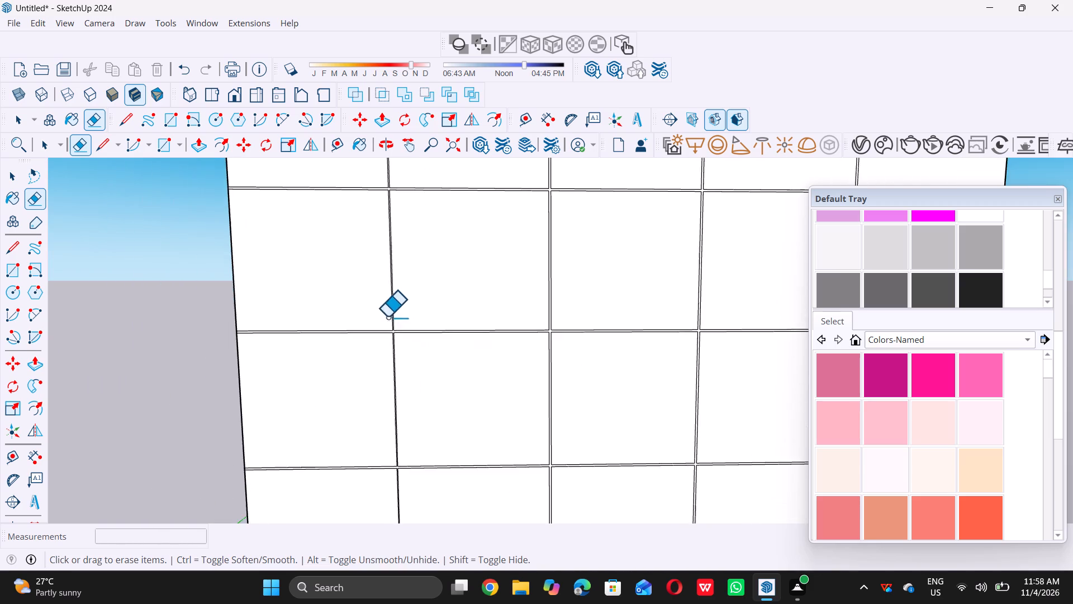
pyautogui.scroll(-6, 387, 317)
pyautogui.scroll(6, 469, 482)
pyautogui.scroll(-5, 422, 469)
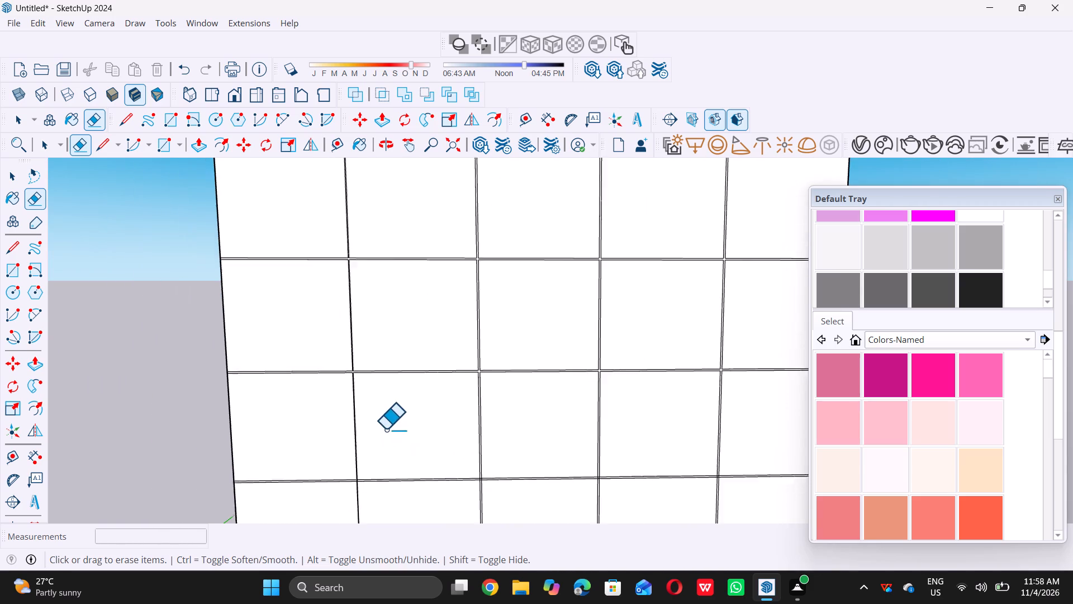
pyautogui.scroll(-1, 386, 429)
pyautogui.scroll(2, 677, 441)
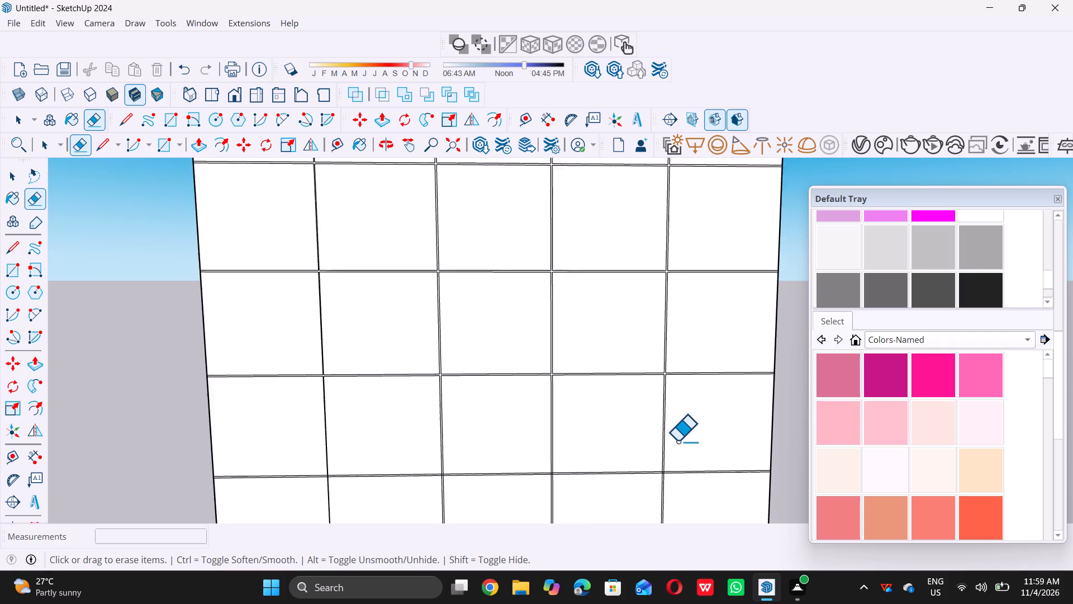
pyautogui.scroll(5, 677, 441)
pyautogui.scroll(-20, 678, 426)
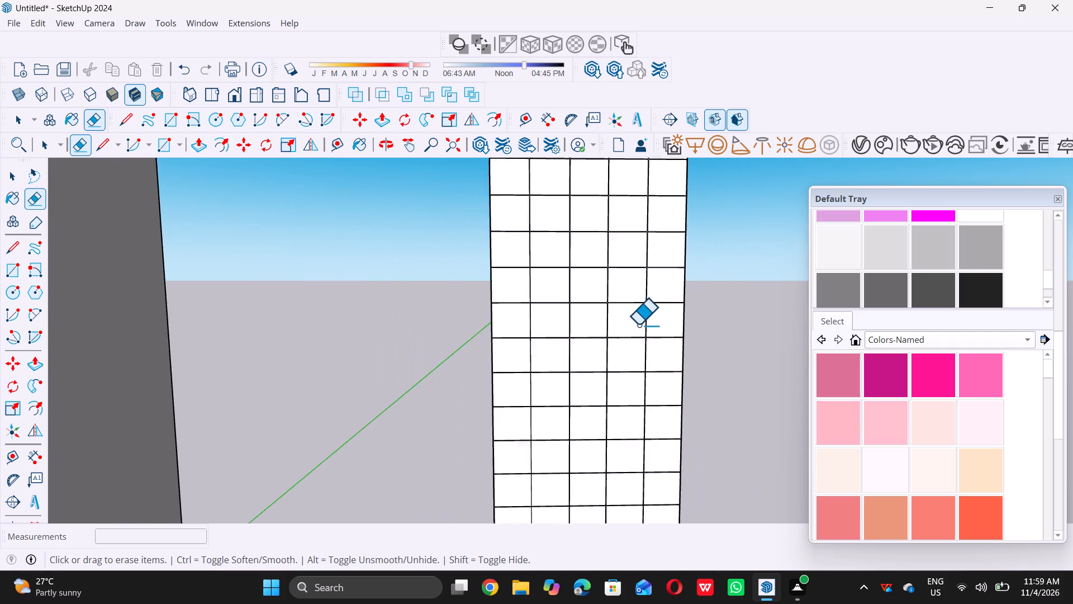
pyautogui.scroll(8, 649, 457)
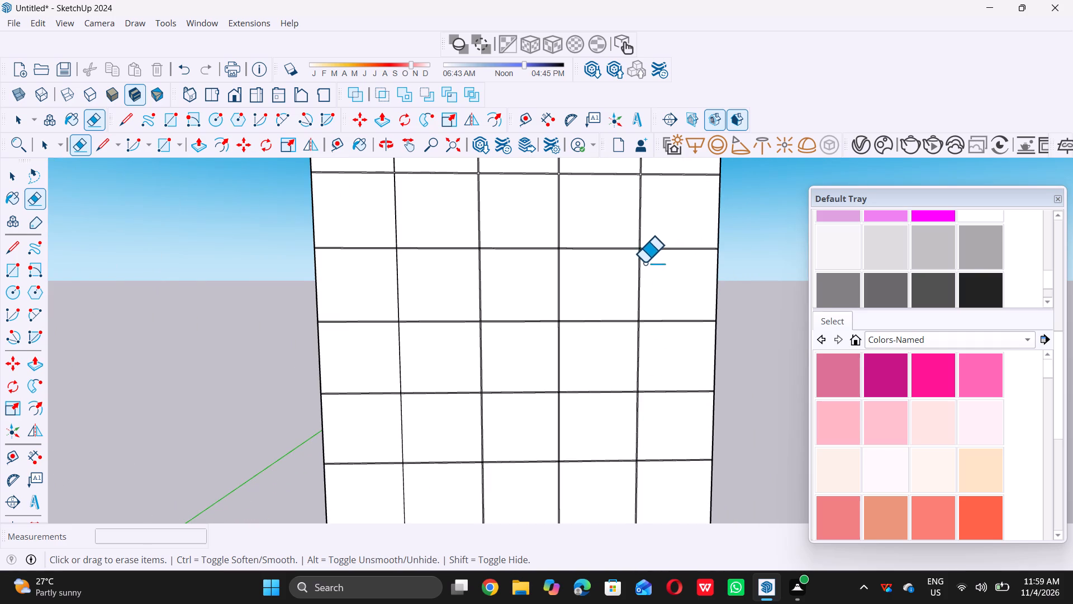
pyautogui.scroll(15, 645, 261)
pyautogui.scroll(5, 610, 230)
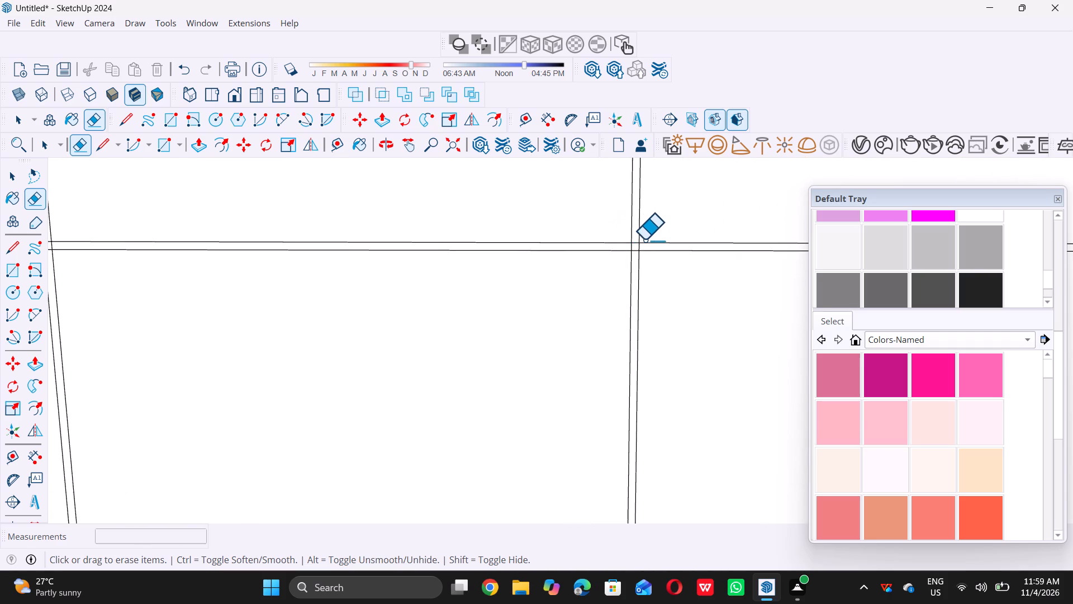
pyautogui.scroll(16, 644, 239)
pyautogui.moveTo(570, 269); pyautogui.dragTo(590, 270)
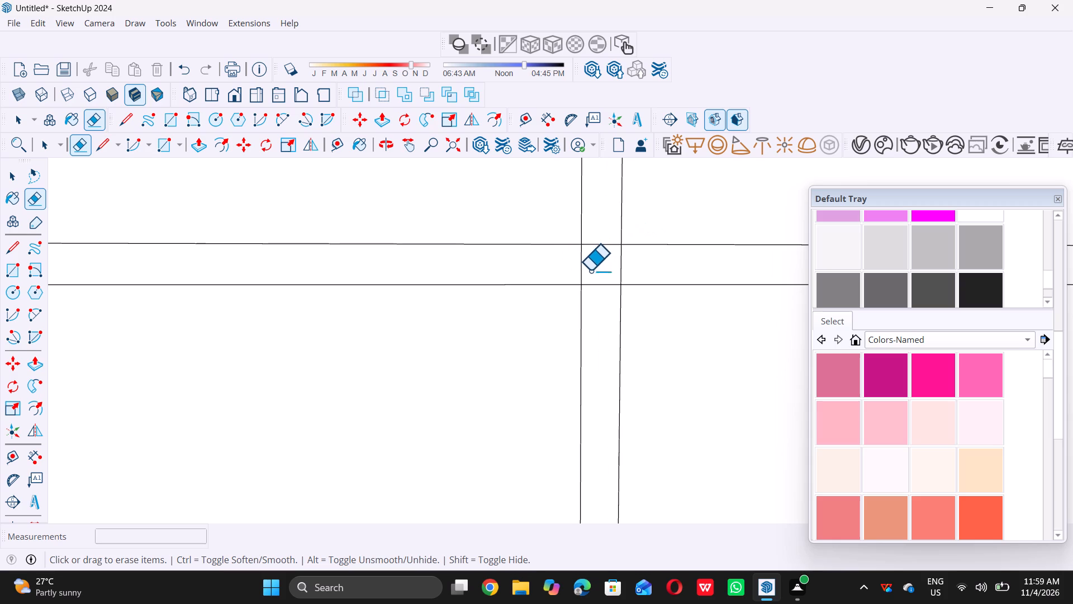
pyautogui.moveTo(590, 270); pyautogui.dragTo(601, 244)
pyautogui.moveTo(601, 242); pyautogui.dragTo(601, 236)
pyautogui.doubleClick(601, 235)
pyautogui.click(601, 230)
pyautogui.click(599, 283)
pyautogui.moveTo(604, 302); pyautogui.dragTo(605, 315)
pyautogui.doubleClick(608, 317)
pyautogui.moveTo(610, 310); pyautogui.dragTo(607, 290)
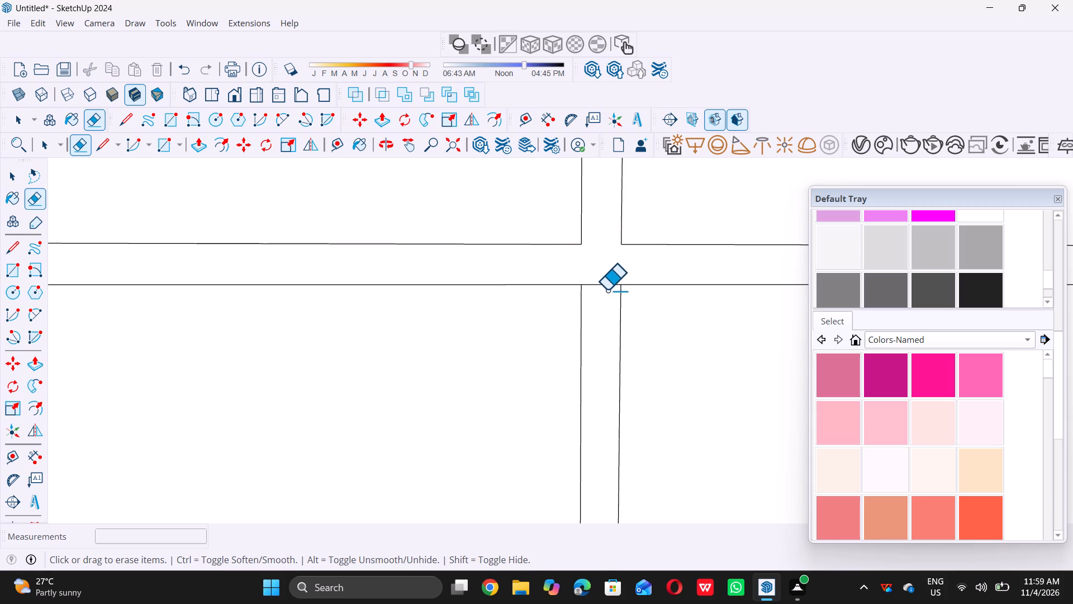
pyautogui.moveTo(607, 290); pyautogui.dragTo(603, 284)
# Erase the four short edges where the grid panel's ninth horizontal strip crosses the third vertical strip.
pyautogui.scroll(-17, 601, 279)
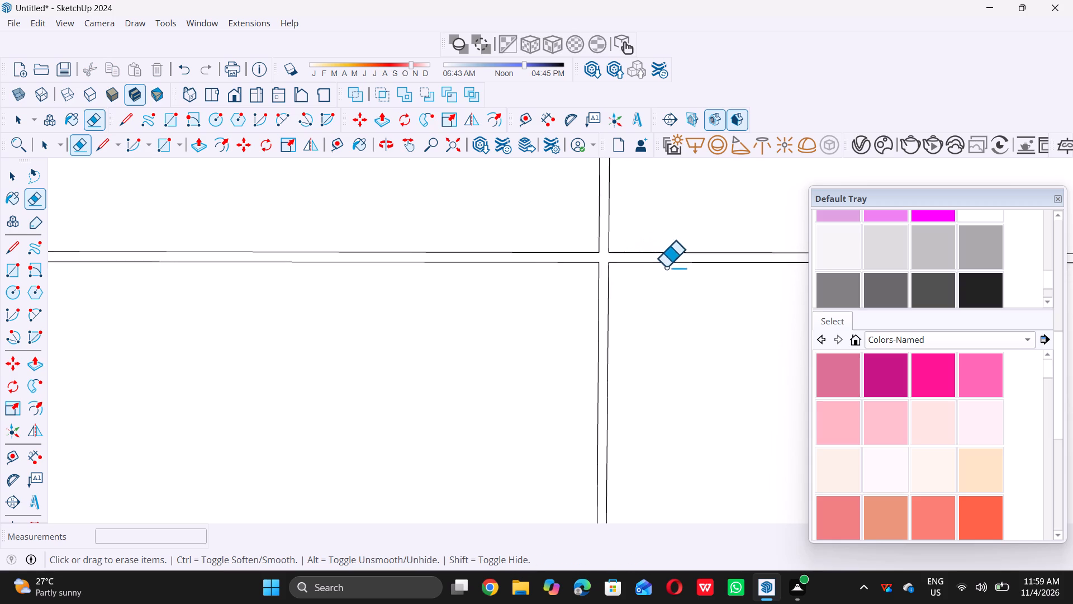
pyautogui.scroll(-10, 666, 267)
pyautogui.scroll(11, 387, 254)
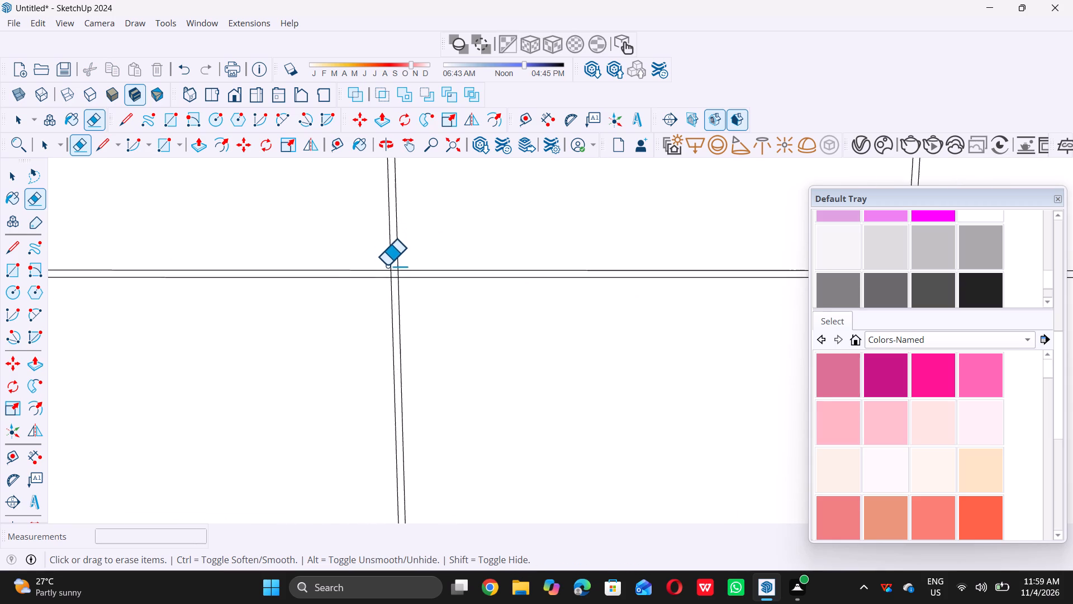
pyautogui.scroll(8, 392, 287)
pyautogui.scroll(-6, 406, 289)
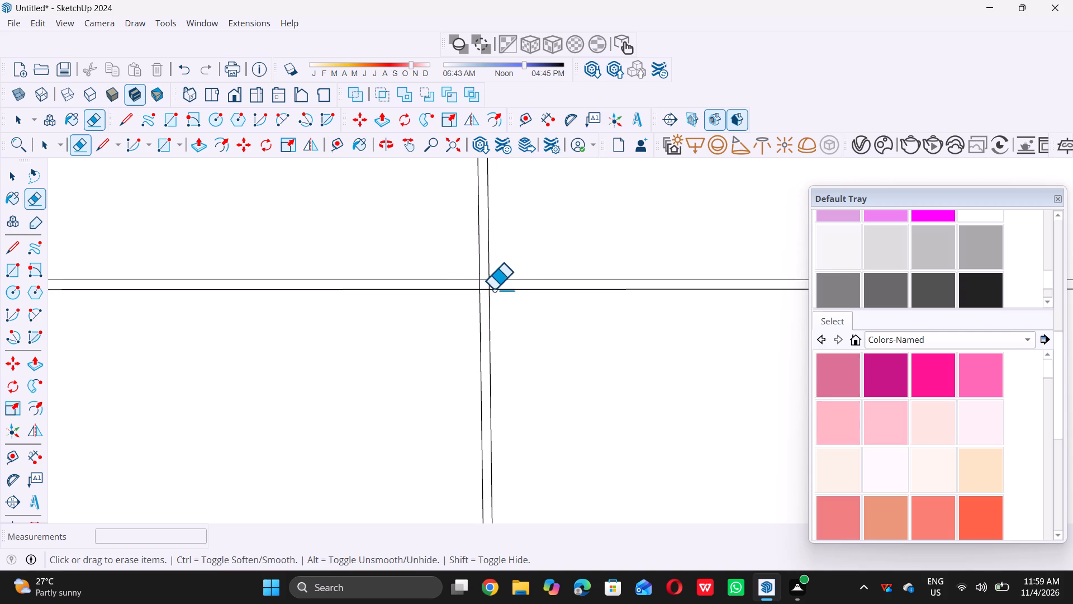
pyautogui.scroll(8, 482, 284)
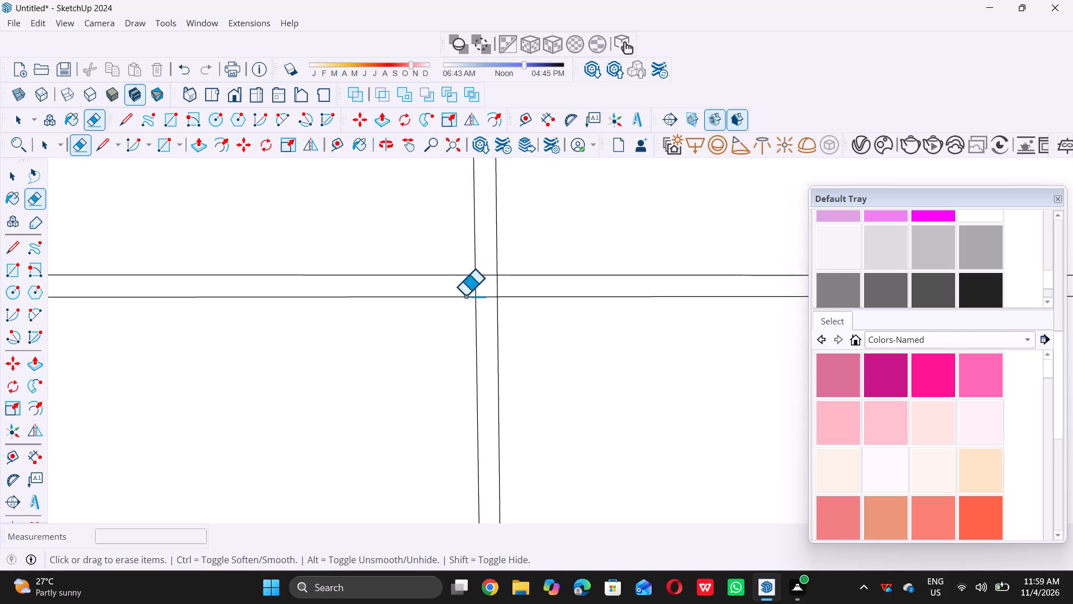
pyautogui.scroll(7, 477, 286)
pyautogui.moveTo(462, 289); pyautogui.dragTo(524, 280)
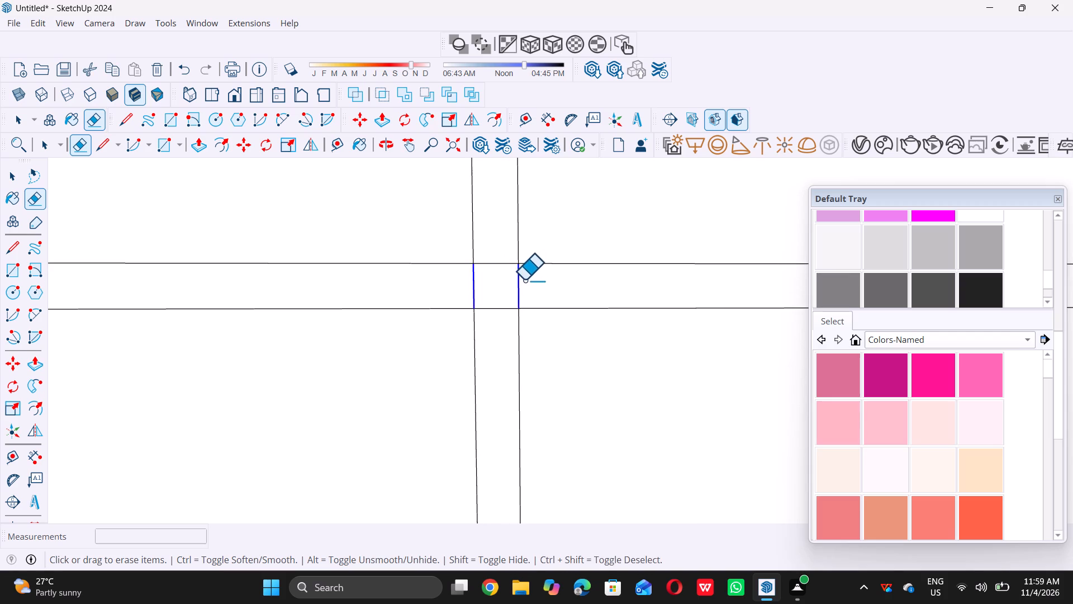
pyautogui.moveTo(524, 280); pyautogui.dragTo(521, 284)
pyautogui.click(517, 284)
pyautogui.click(509, 284)
pyautogui.doubleClick(505, 284)
pyautogui.click(501, 279)
pyautogui.moveTo(493, 246); pyautogui.dragTo(501, 290)
pyautogui.click(502, 292)
pyautogui.moveTo(504, 303); pyautogui.dragTo(505, 309)
pyautogui.moveTo(505, 312); pyautogui.dragTo(507, 327)
pyautogui.click(507, 327)
# Erase the four short edges where the grid panel's ninth horizontal strip crosses the second vertical strip.
pyautogui.scroll(-4, 514, 308)
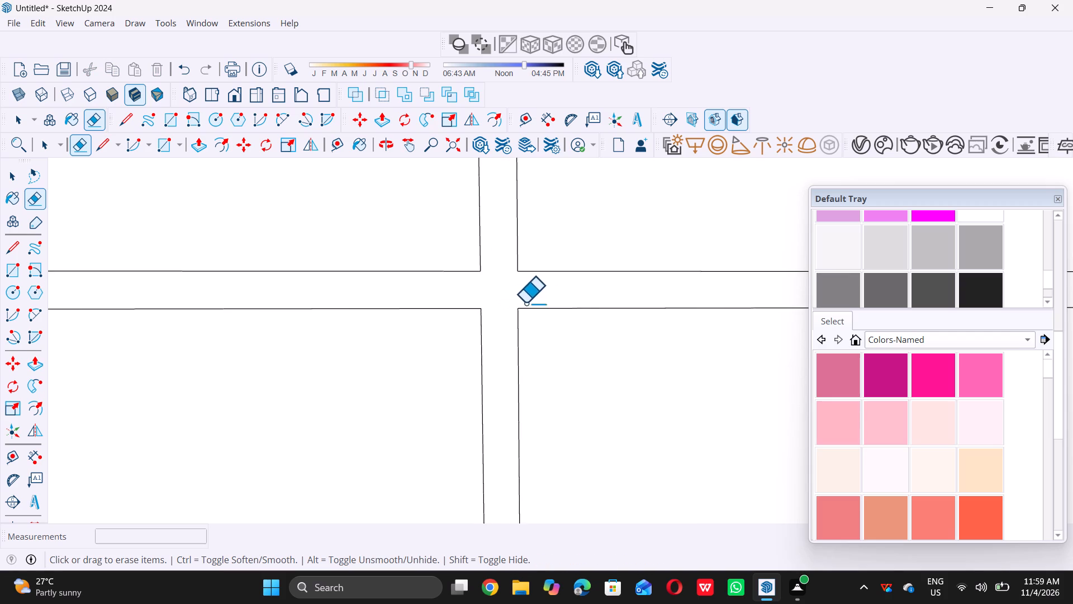
pyautogui.scroll(-20, 525, 303)
pyautogui.scroll(-9, 525, 303)
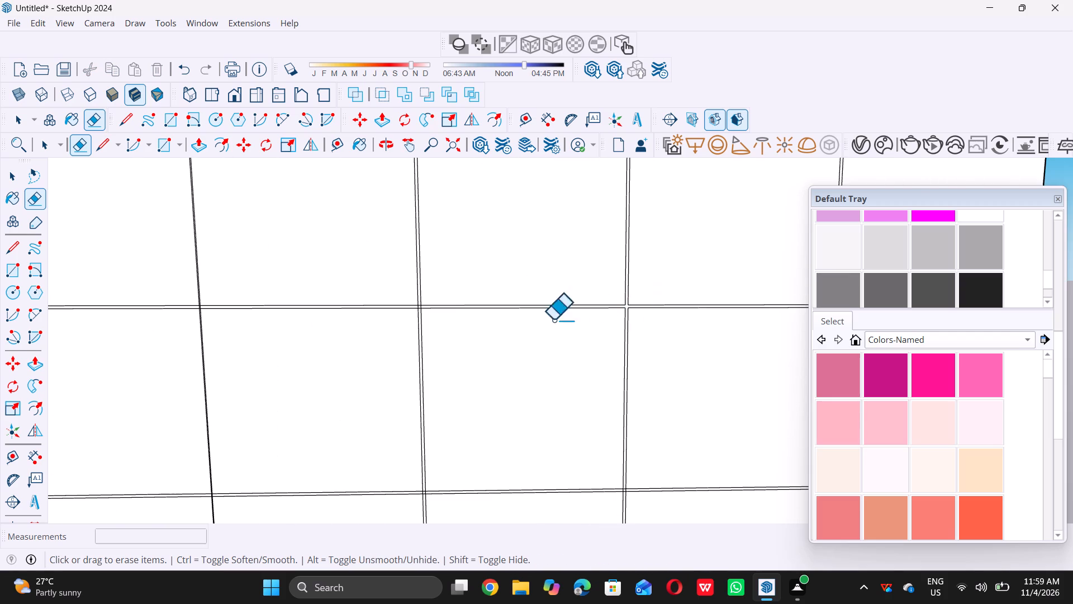
pyautogui.scroll(7, 386, 311)
pyautogui.scroll(10, 435, 300)
pyautogui.scroll(12, 441, 307)
pyautogui.moveTo(409, 319); pyautogui.dragTo(485, 304)
pyautogui.doubleClick(486, 304)
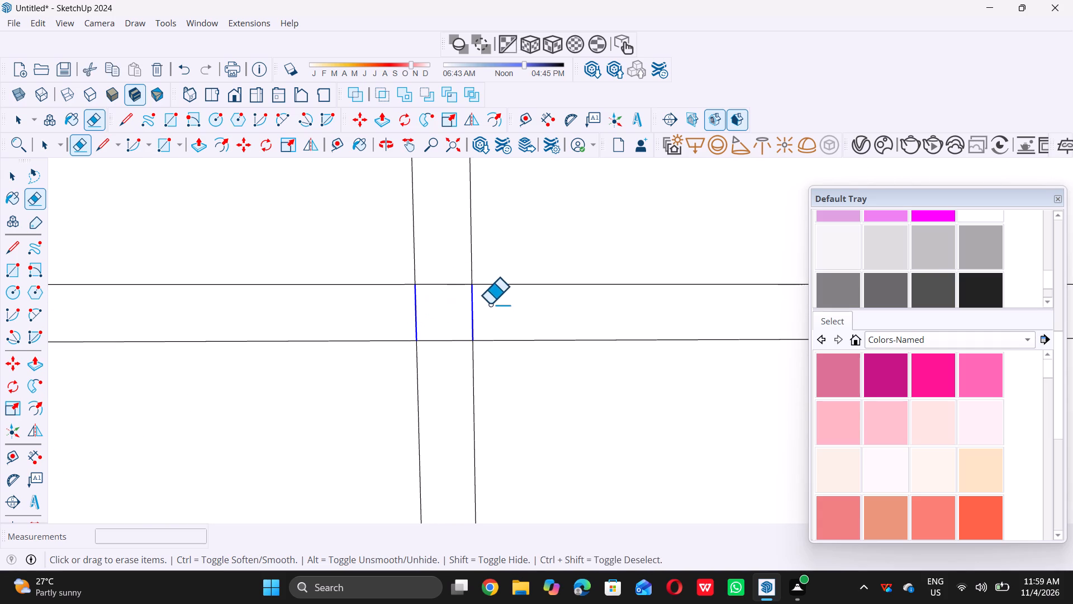
pyautogui.click(483, 309)
pyautogui.click(479, 311)
pyautogui.moveTo(467, 314); pyautogui.dragTo(460, 315)
pyautogui.click(455, 317)
pyautogui.moveTo(433, 303); pyautogui.dragTo(432, 294)
pyautogui.click(432, 293)
pyautogui.click(433, 286)
pyautogui.click(434, 281)
pyautogui.click(435, 278)
pyautogui.click(436, 274)
pyautogui.doubleClick(438, 270)
pyautogui.moveTo(438, 276); pyautogui.dragTo(436, 293)
pyautogui.moveTo(436, 303); pyautogui.dragTo(436, 309)
pyautogui.moveTo(444, 340); pyautogui.dragTo(455, 381)
pyautogui.click(455, 381)
# Erase the four short edges where the grid panel's ninth horizontal strip crosses the first vertical strip.
pyautogui.scroll(-6, 482, 331)
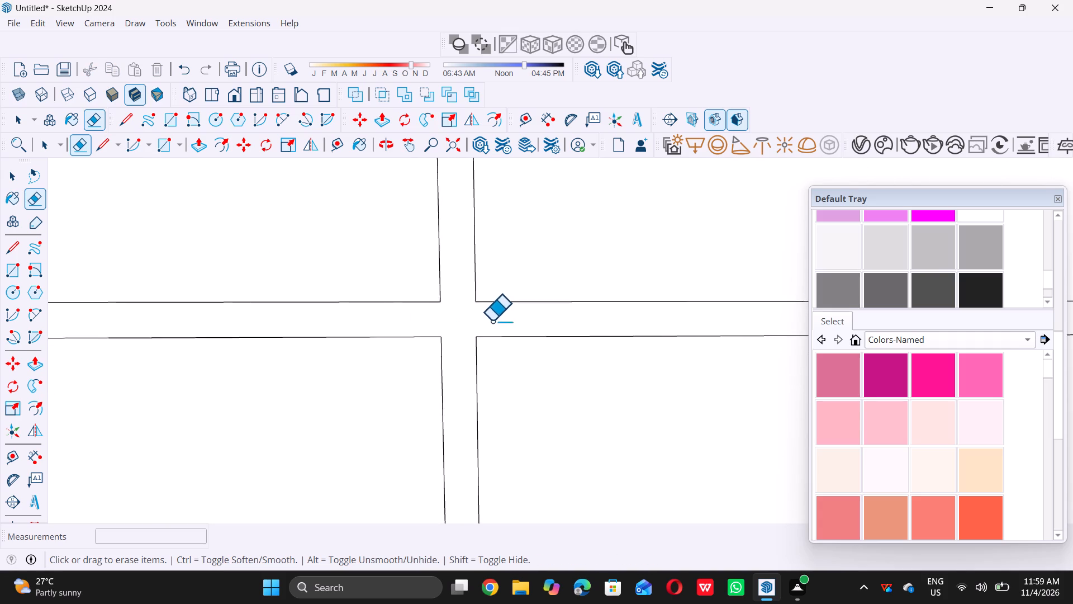
pyautogui.scroll(-7, 492, 320)
pyautogui.scroll(1, 567, 327)
pyautogui.scroll(-20, 591, 329)
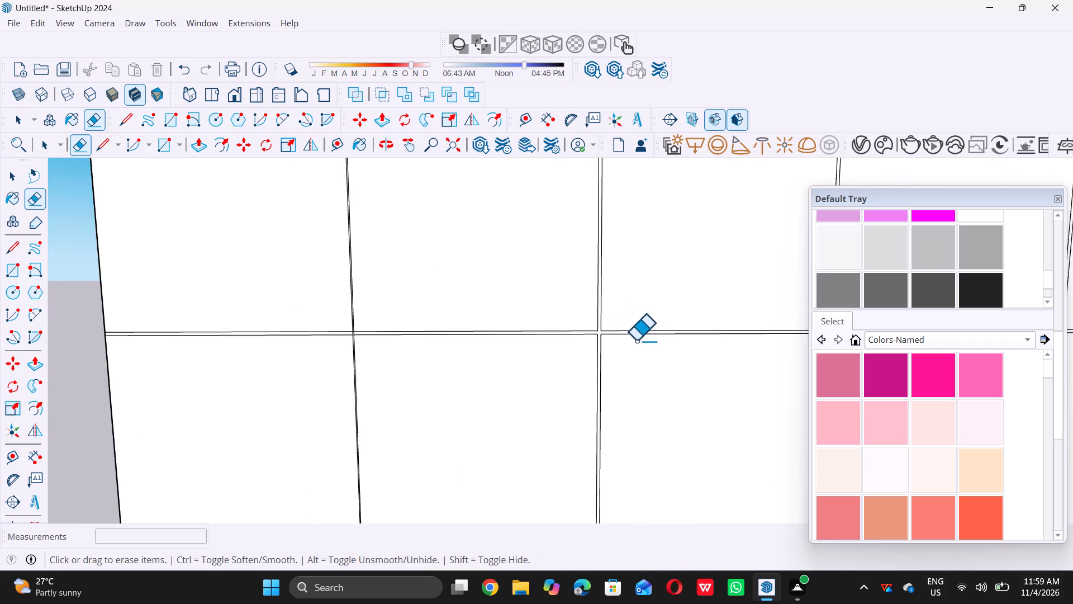
pyautogui.scroll(-3, 636, 340)
pyautogui.scroll(13, 435, 333)
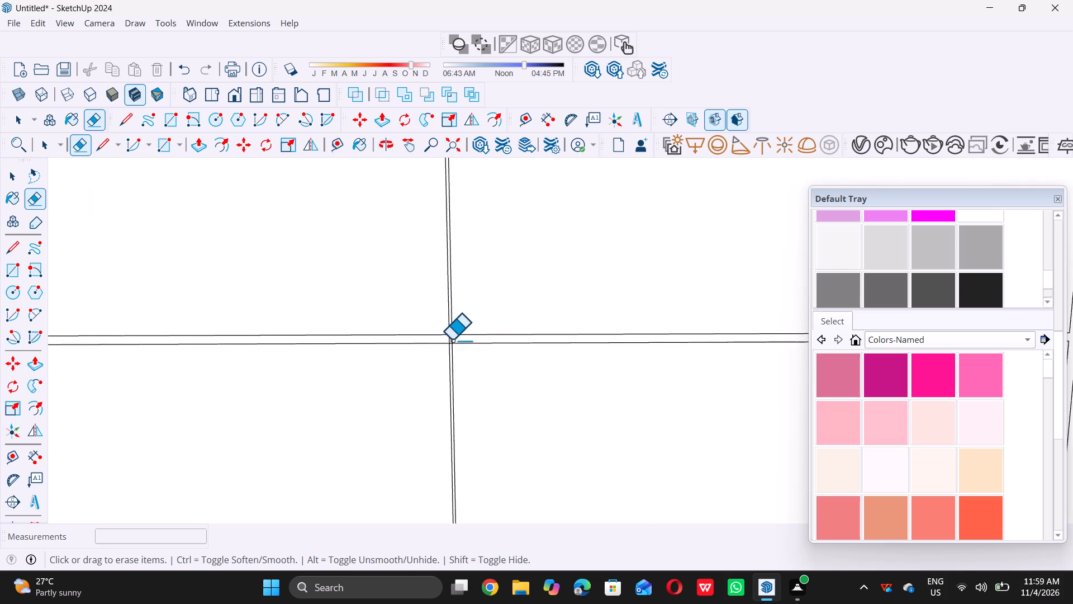
pyautogui.scroll(20, 449, 343)
pyautogui.scroll(2, 449, 305)
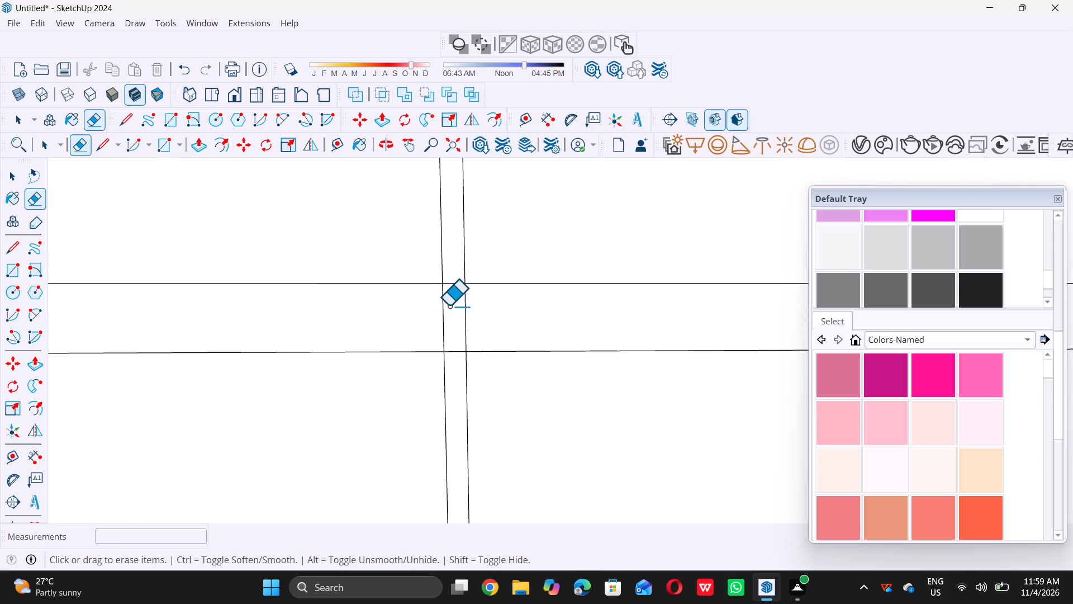
pyautogui.scroll(4, 449, 305)
pyautogui.moveTo(439, 320); pyautogui.dragTo(509, 325)
pyautogui.moveTo(512, 325); pyautogui.dragTo(454, 330)
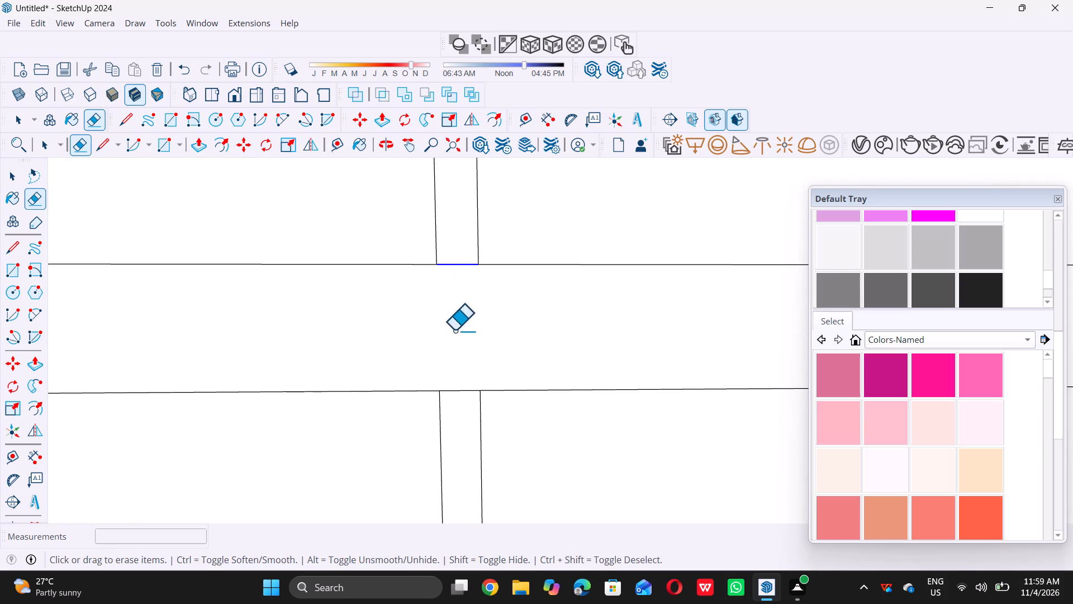
pyautogui.moveTo(454, 330); pyautogui.dragTo(458, 400)
pyautogui.click(458, 400)
pyautogui.scroll(-13, 457, 308)
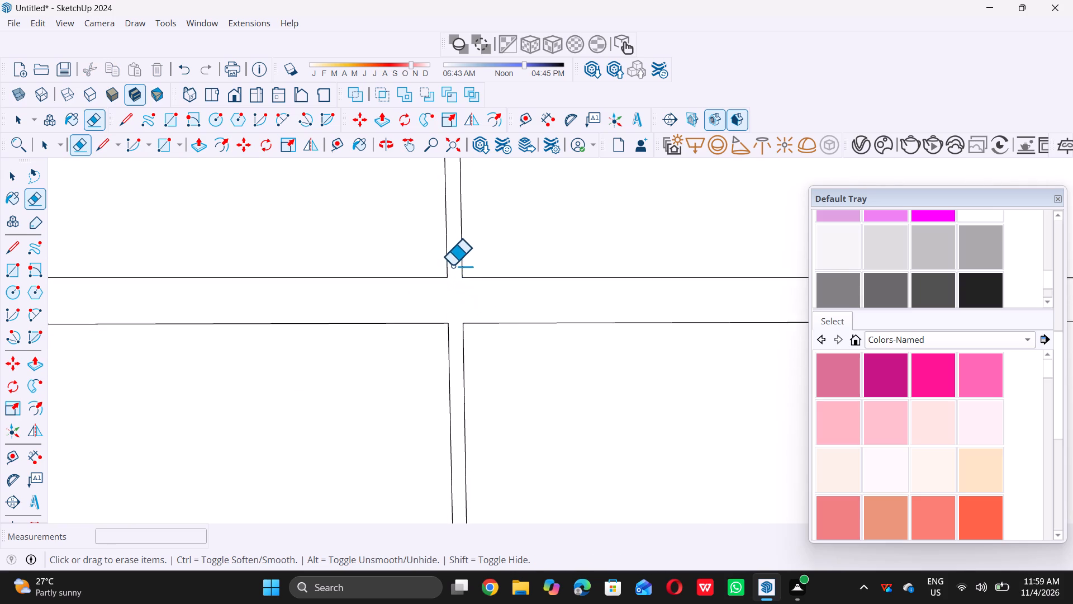
pyautogui.scroll(-20, 452, 265)
pyautogui.scroll(-9, 452, 265)
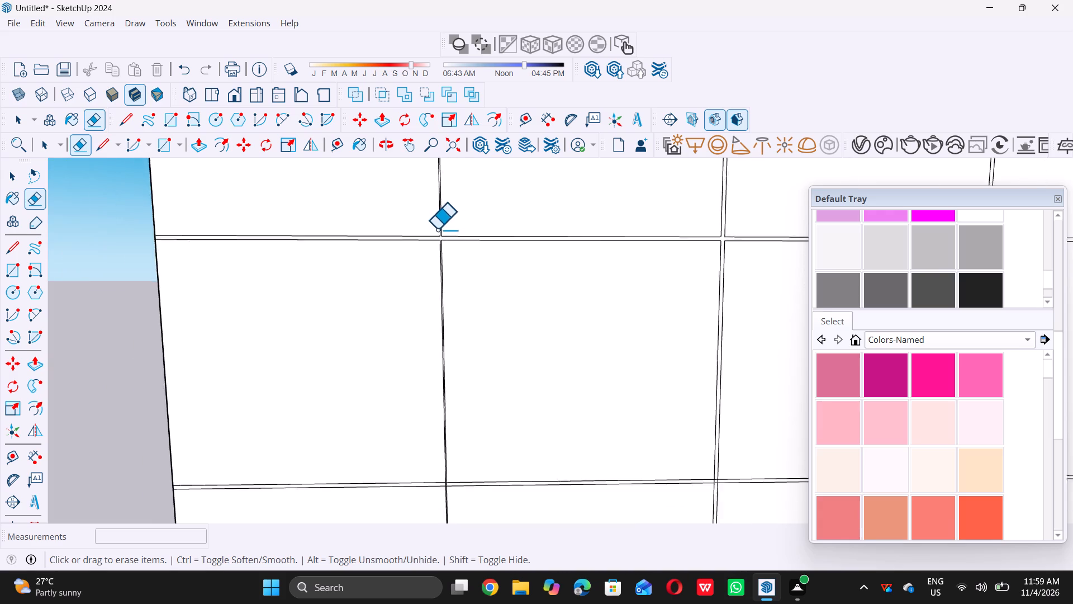
# Erase the four short edges where the grid panel's tenth horizontal strip crosses the first vertical strip.
pyautogui.scroll(-13, 437, 229)
pyautogui.scroll(9, 456, 348)
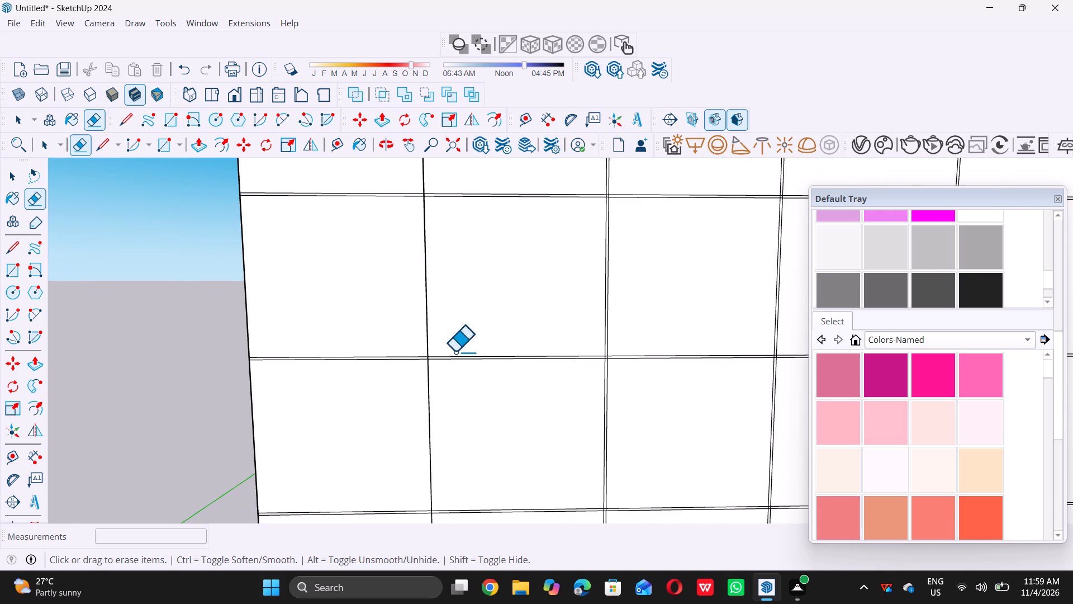
pyautogui.scroll(12, 424, 176)
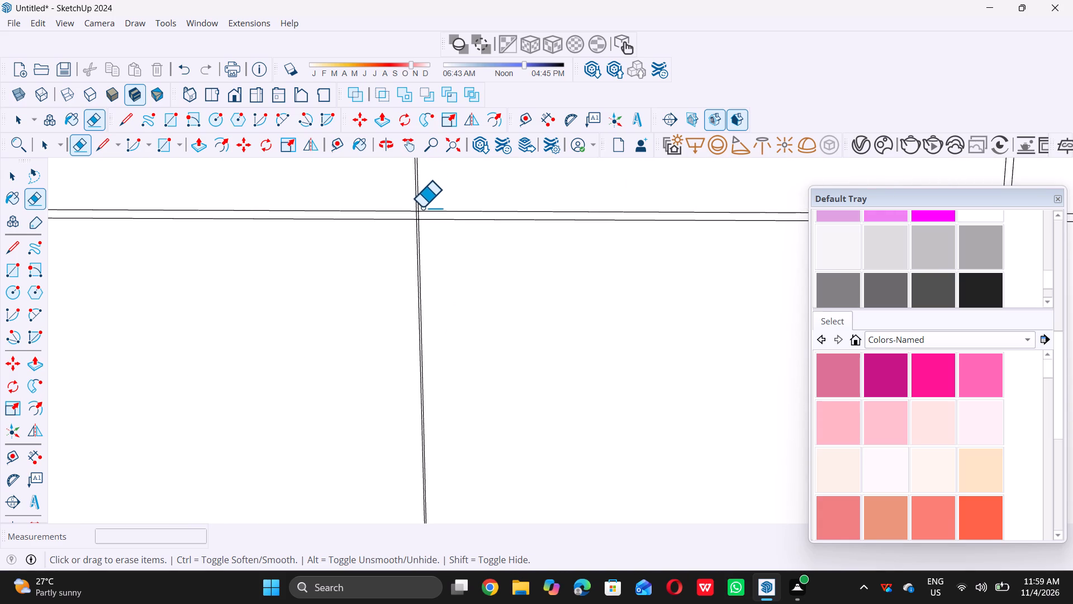
pyautogui.scroll(7, 421, 208)
pyautogui.moveTo(333, 285); pyautogui.dragTo(455, 285)
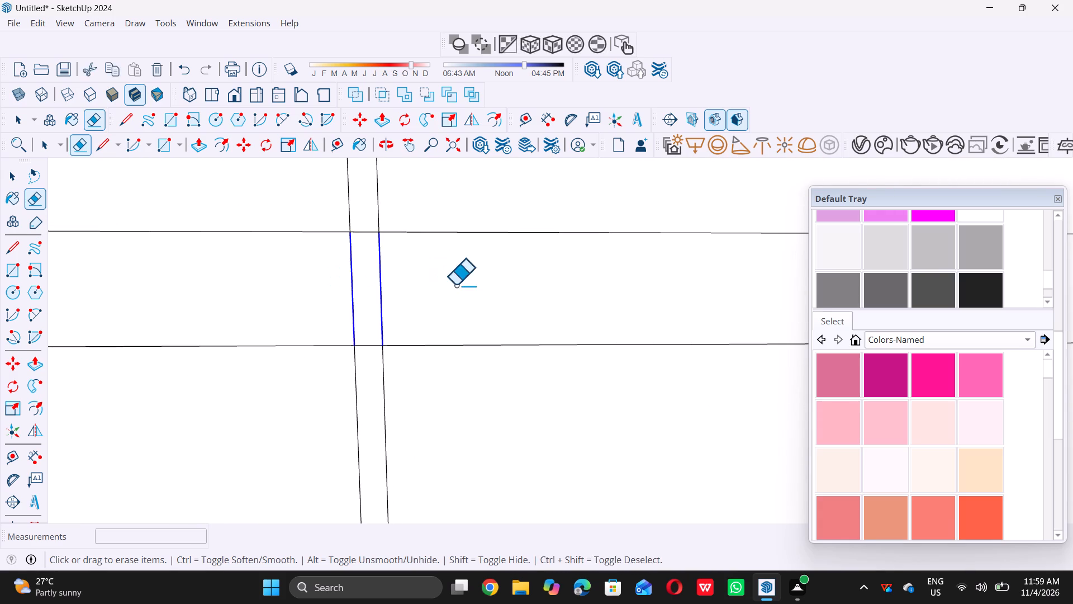
pyautogui.doubleClick(455, 285)
pyautogui.tripleClick(360, 235)
pyautogui.doubleClick(360, 232)
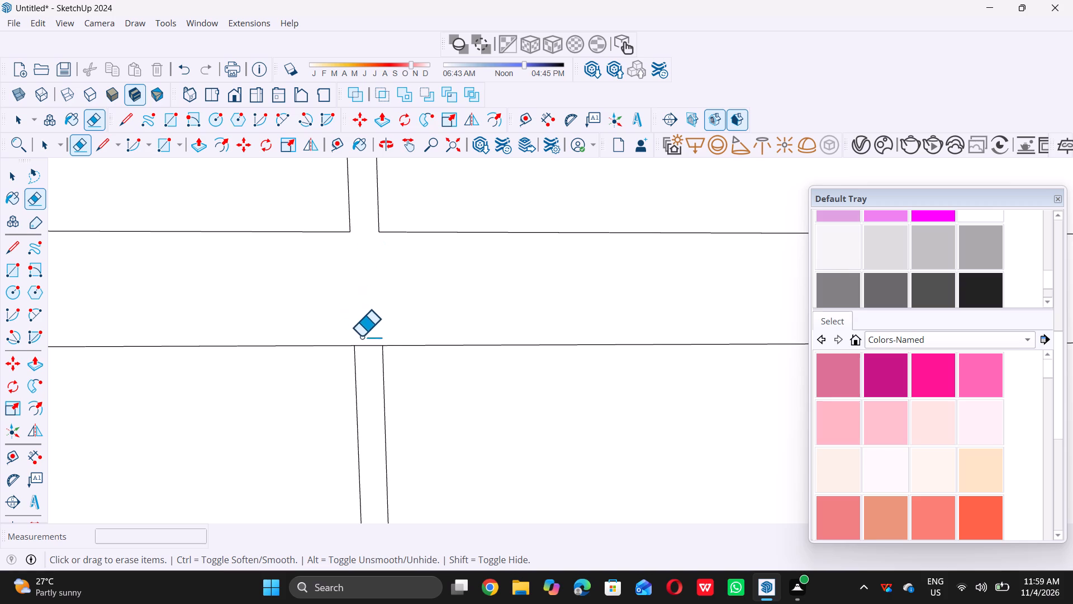
pyautogui.click(371, 349)
pyautogui.click(371, 345)
# Erase the four short edges where the grid panel's tenth horizontal strip crosses the second vertical strip.
pyautogui.scroll(-4, 301, 290)
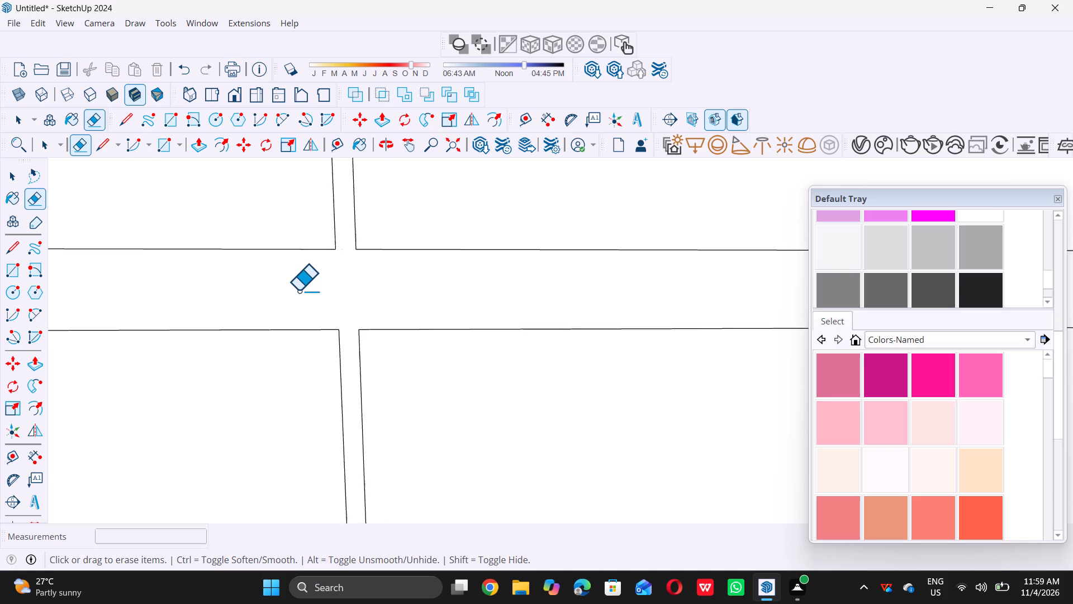
pyautogui.scroll(-20, 298, 290)
pyautogui.scroll(-8, 298, 290)
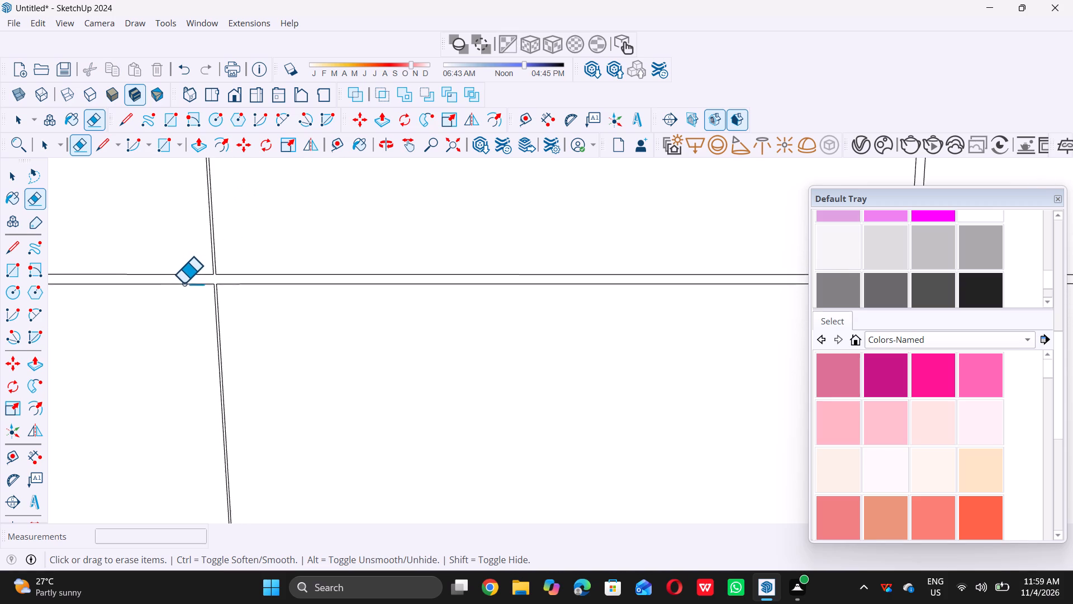
pyautogui.scroll(-11, 183, 283)
pyautogui.scroll(7, 556, 277)
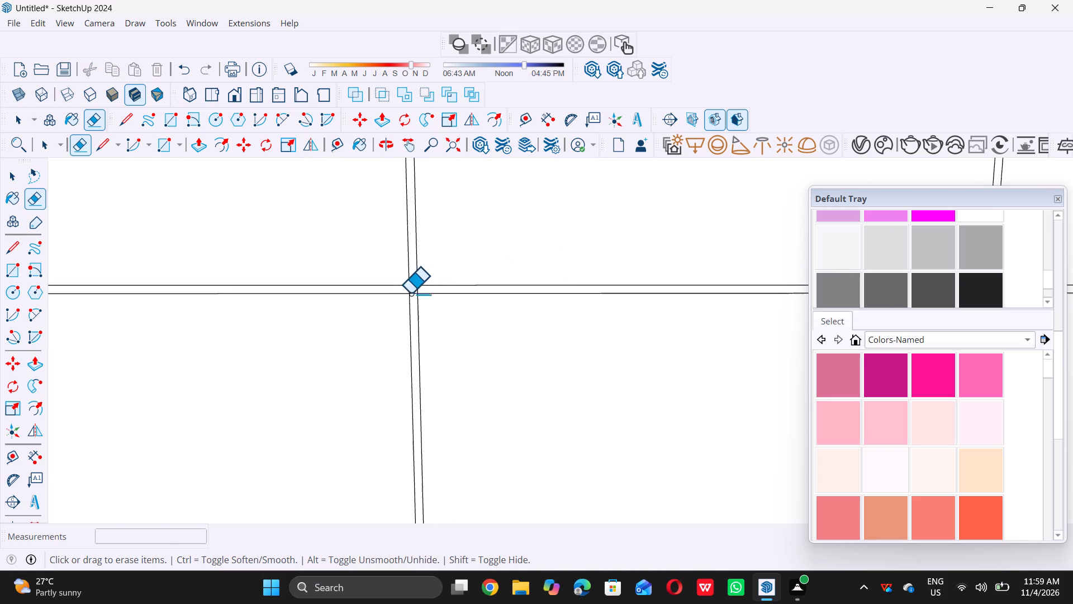
pyautogui.scroll(7, 448, 295)
pyautogui.scroll(6, 391, 270)
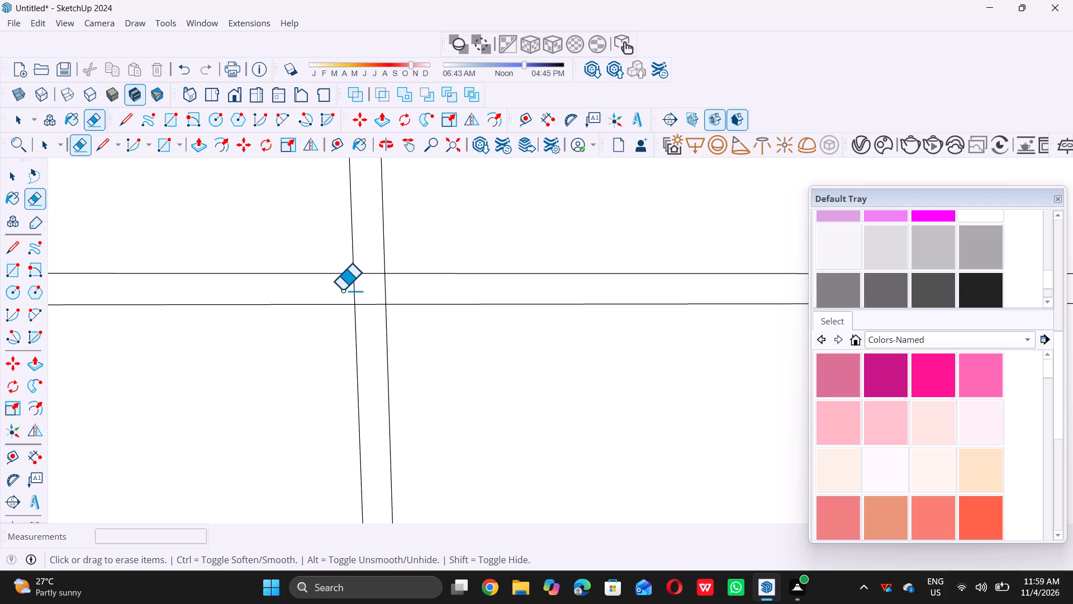
pyautogui.moveTo(343, 289); pyautogui.dragTo(401, 287)
pyautogui.moveTo(401, 287); pyautogui.dragTo(395, 288)
pyautogui.moveTo(393, 289); pyautogui.dragTo(364, 266)
pyautogui.click(364, 267)
pyautogui.tripleClick(370, 319)
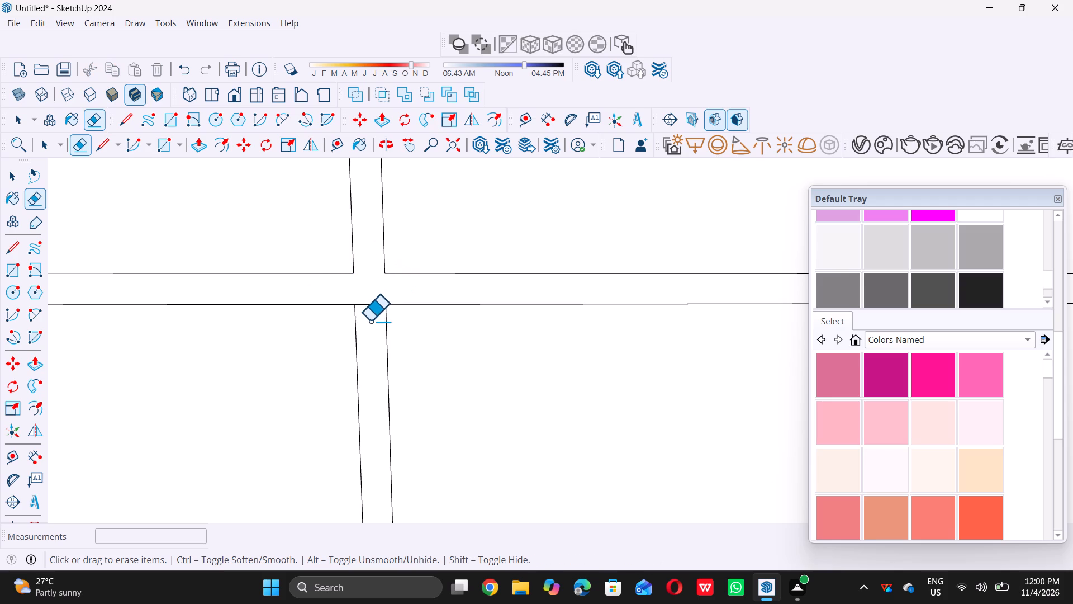
pyautogui.click(370, 304)
# Erase the four short edges where the grid panel's tenth horizontal strip crosses the third vertical strip.
pyautogui.scroll(-8, 326, 312)
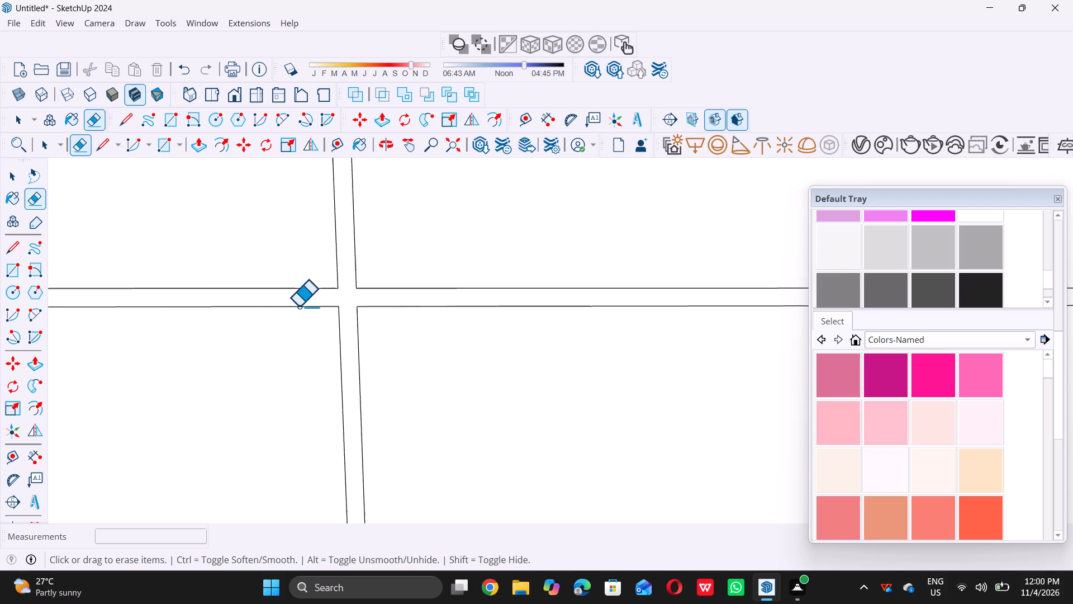
pyautogui.scroll(-19, 298, 306)
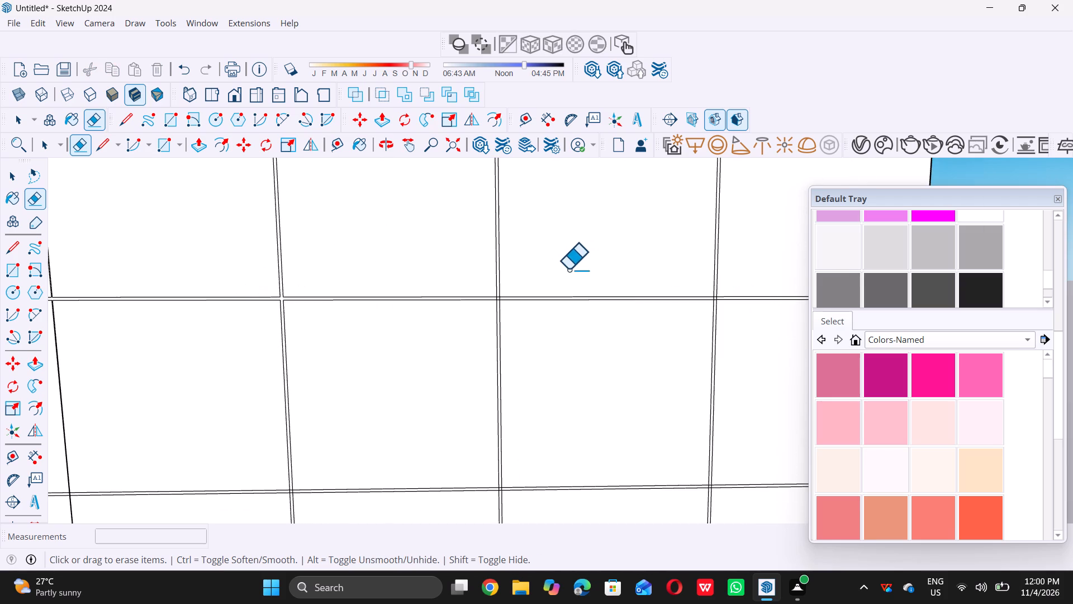
pyautogui.scroll(7, 560, 274)
pyautogui.scroll(12, 448, 317)
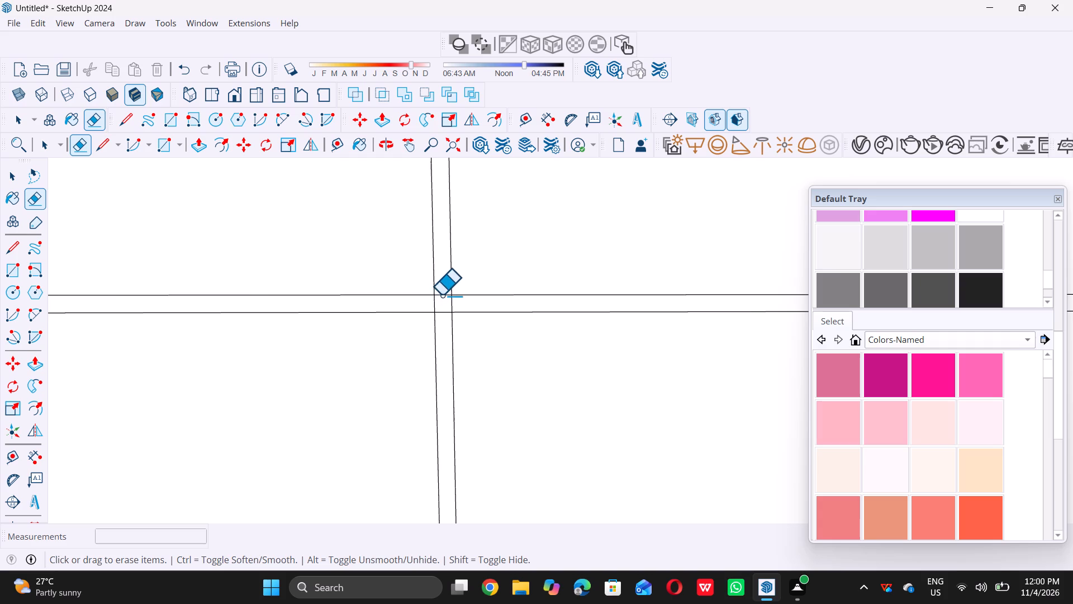
pyautogui.scroll(7, 441, 295)
pyautogui.moveTo(413, 320); pyautogui.dragTo(471, 322)
pyautogui.click(447, 298)
pyautogui.moveTo(447, 296); pyautogui.dragTo(447, 294)
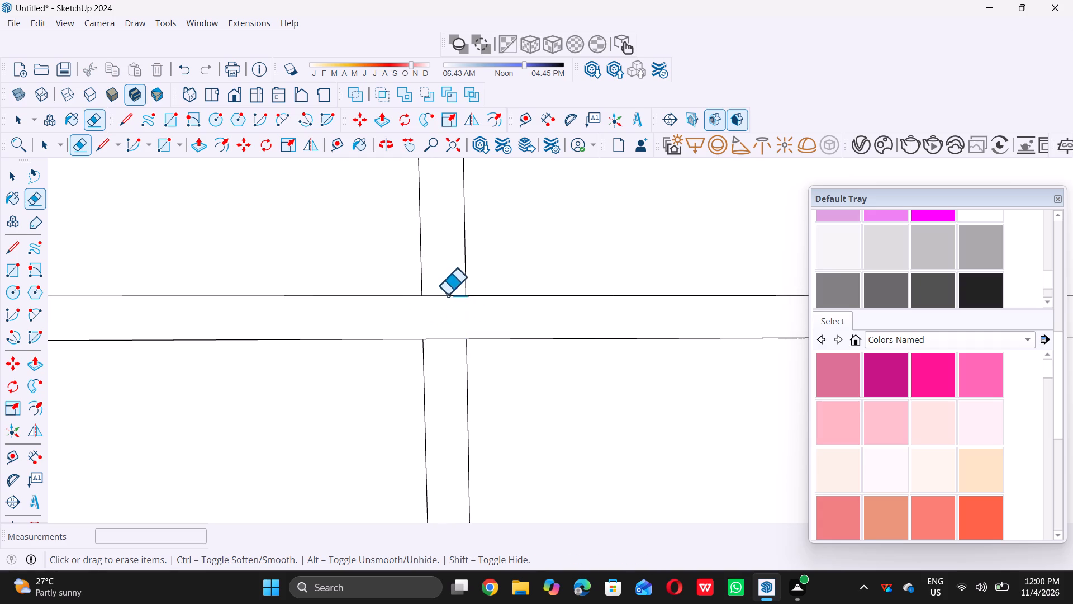
pyautogui.moveTo(447, 294); pyautogui.dragTo(447, 287)
pyautogui.click(447, 285)
pyautogui.moveTo(447, 285); pyautogui.dragTo(446, 291)
pyautogui.click(446, 292)
pyautogui.moveTo(445, 303); pyautogui.dragTo(444, 312)
pyautogui.click(445, 315)
pyautogui.click(446, 323)
pyautogui.click(448, 327)
pyautogui.moveTo(449, 331); pyautogui.dragTo(450, 337)
pyautogui.moveTo(451, 339); pyautogui.dragTo(453, 360)
pyautogui.click(453, 360)
# Erase the four short edges where the grid panel's tenth horizontal strip crosses the fourth vertical strip.
pyautogui.scroll(-13, 415, 336)
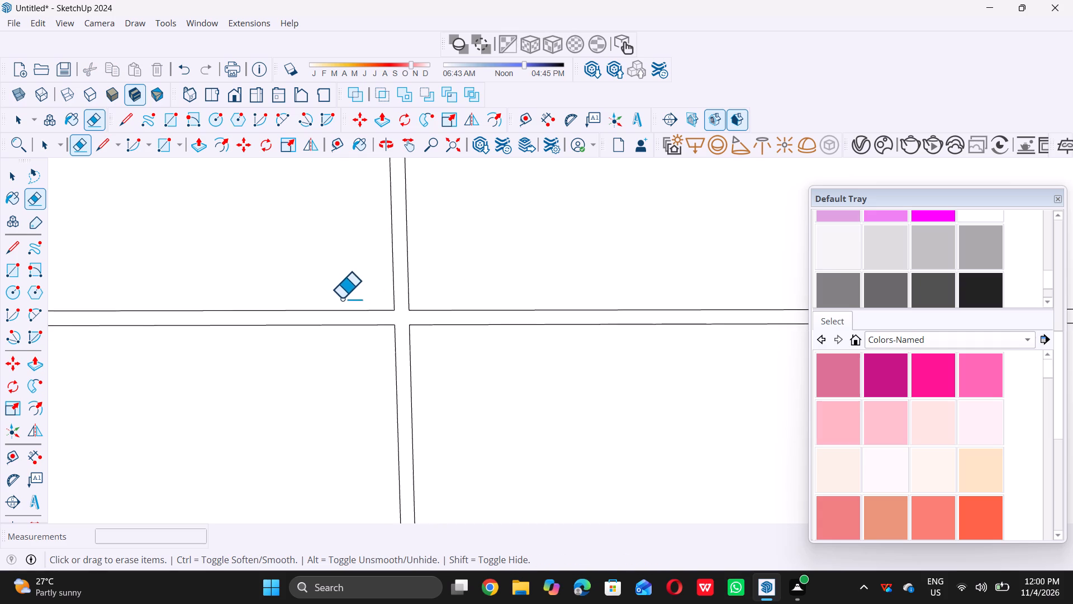
pyautogui.scroll(-11, 341, 298)
pyautogui.scroll(-8, 410, 310)
pyautogui.scroll(2, 649, 295)
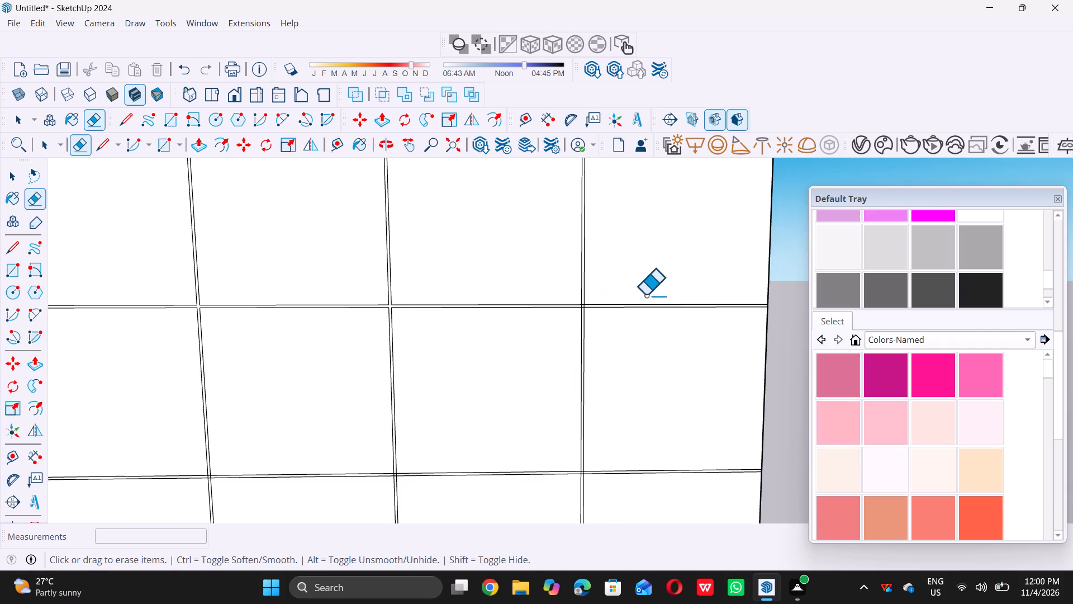
pyautogui.scroll(5, 645, 295)
pyautogui.scroll(16, 540, 314)
pyautogui.moveTo(478, 310); pyautogui.dragTo(505, 308)
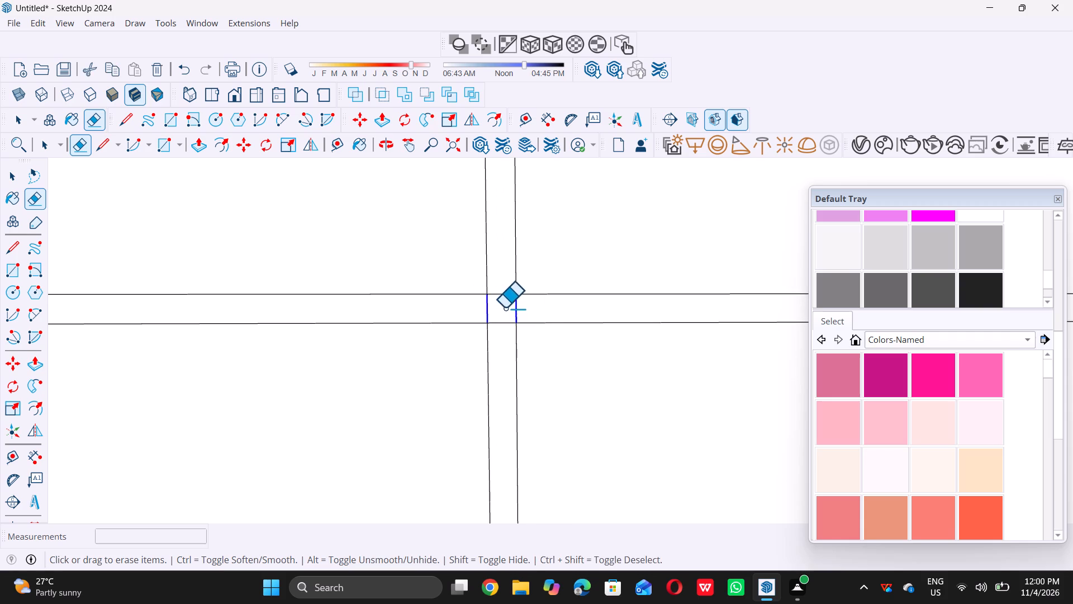
pyautogui.moveTo(505, 308); pyautogui.dragTo(507, 309)
pyautogui.moveTo(502, 308); pyautogui.dragTo(497, 289)
pyautogui.click(497, 289)
pyautogui.moveTo(496, 286); pyautogui.dragTo(493, 310)
pyautogui.click(493, 314)
pyautogui.click(495, 333)
pyautogui.doubleClick(503, 346)
pyautogui.moveTo(500, 309); pyautogui.dragTo(501, 327)
pyautogui.click(502, 329)
pyautogui.middleClick(502, 331)
pyautogui.doubleClick(502, 331)
# Erase the four short edges where the grid panel's eleventh horizontal strip crosses the fourth vertical strip.
pyautogui.scroll(-14, 499, 307)
pyautogui.scroll(1, 430, 339)
pyautogui.scroll(-6, 434, 344)
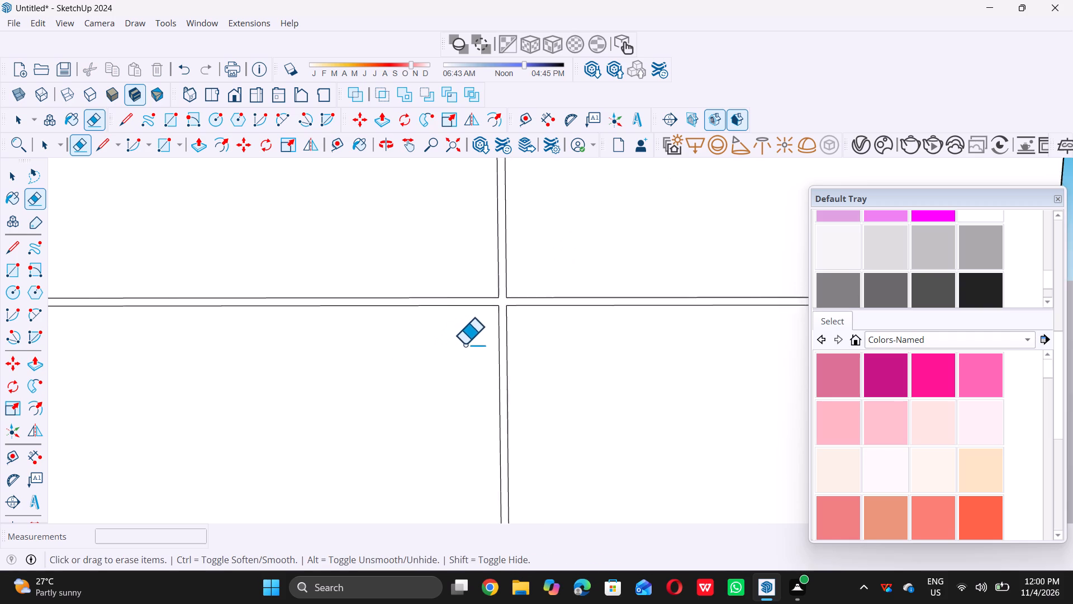
pyautogui.scroll(-20, 464, 344)
pyautogui.scroll(5, 573, 397)
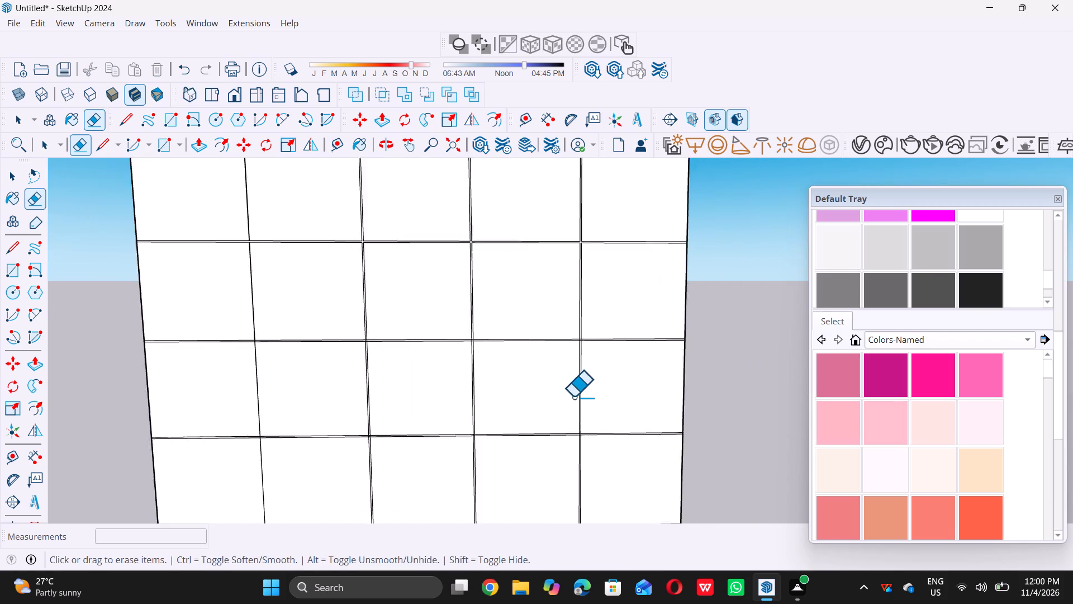
pyautogui.scroll(18, 577, 318)
pyautogui.scroll(3, 595, 325)
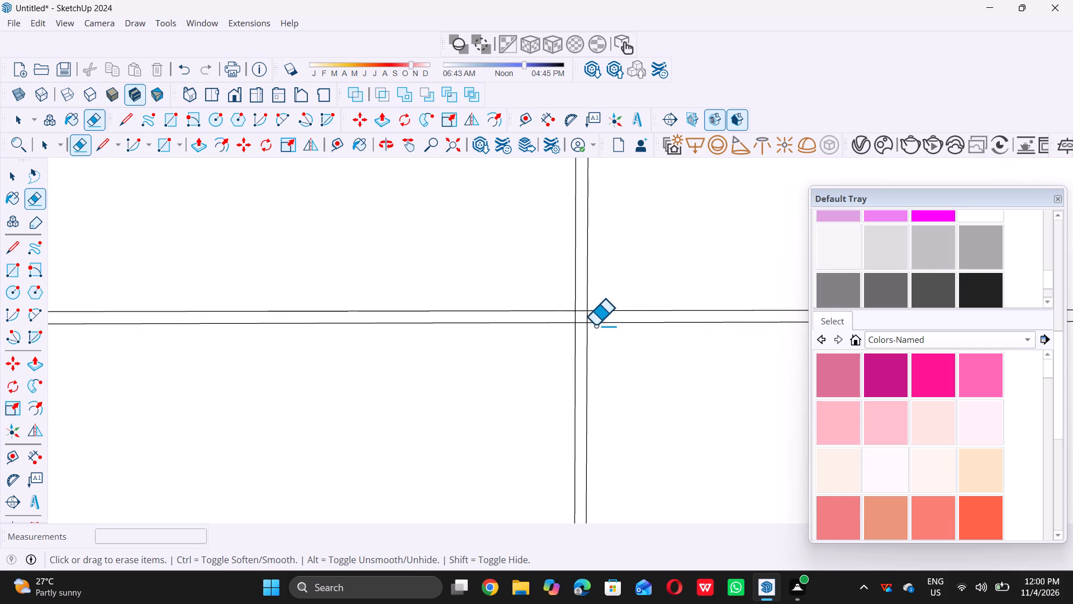
pyautogui.scroll(13, 595, 325)
pyautogui.moveTo(458, 301); pyautogui.dragTo(566, 310)
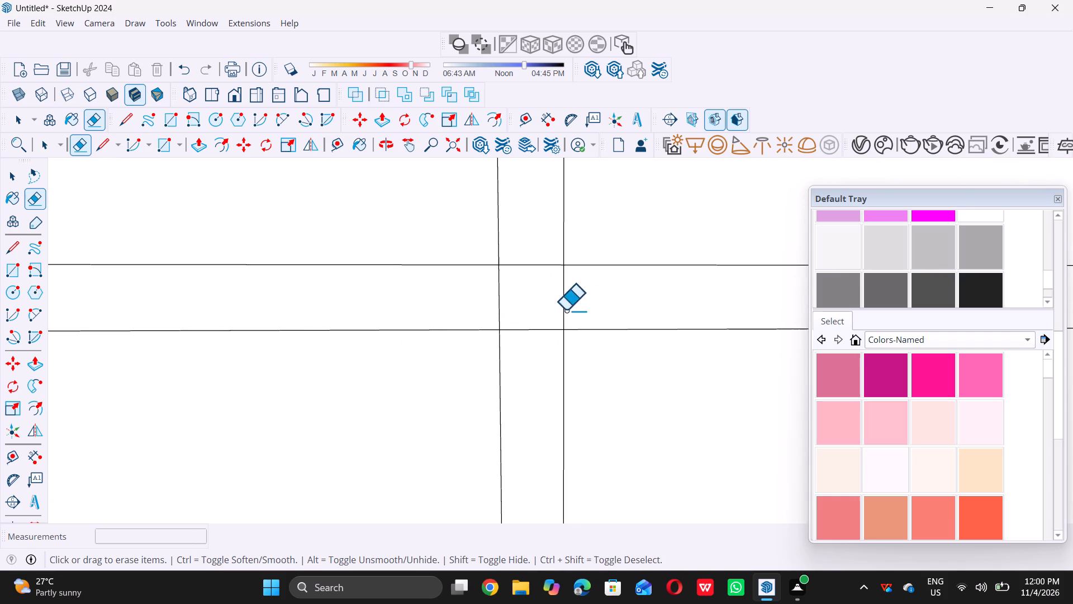
pyautogui.moveTo(566, 310); pyautogui.dragTo(577, 309)
pyautogui.moveTo(558, 305); pyautogui.dragTo(539, 299)
pyautogui.moveTo(511, 283); pyautogui.dragTo(506, 274)
pyautogui.moveTo(504, 268); pyautogui.dragTo(507, 249)
pyautogui.moveTo(507, 249); pyautogui.dragTo(532, 356)
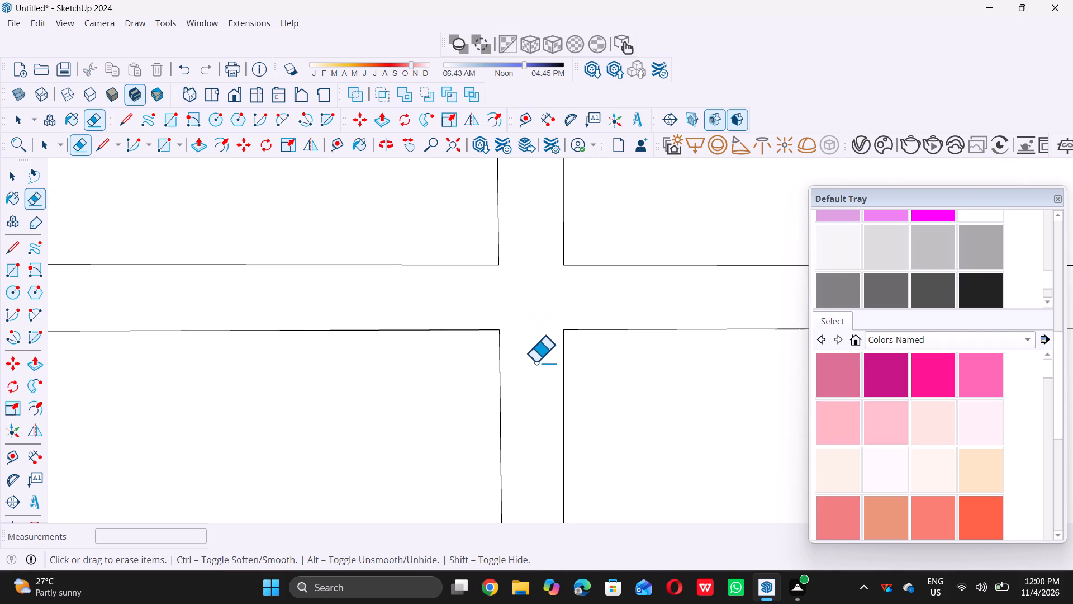
# Erase the four short edges where the grid panel's eleventh horizontal strip crosses the third vertical strip.
pyautogui.scroll(-20, 558, 345)
pyautogui.scroll(-8, 558, 345)
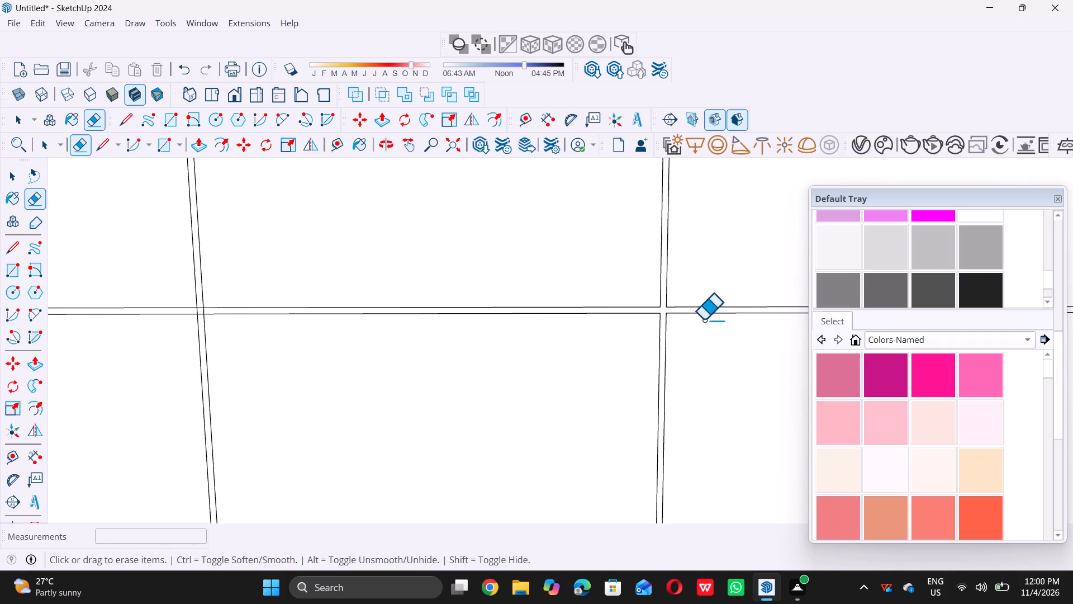
pyautogui.scroll(-7, 704, 319)
pyautogui.scroll(7, 419, 336)
pyautogui.scroll(6, 526, 301)
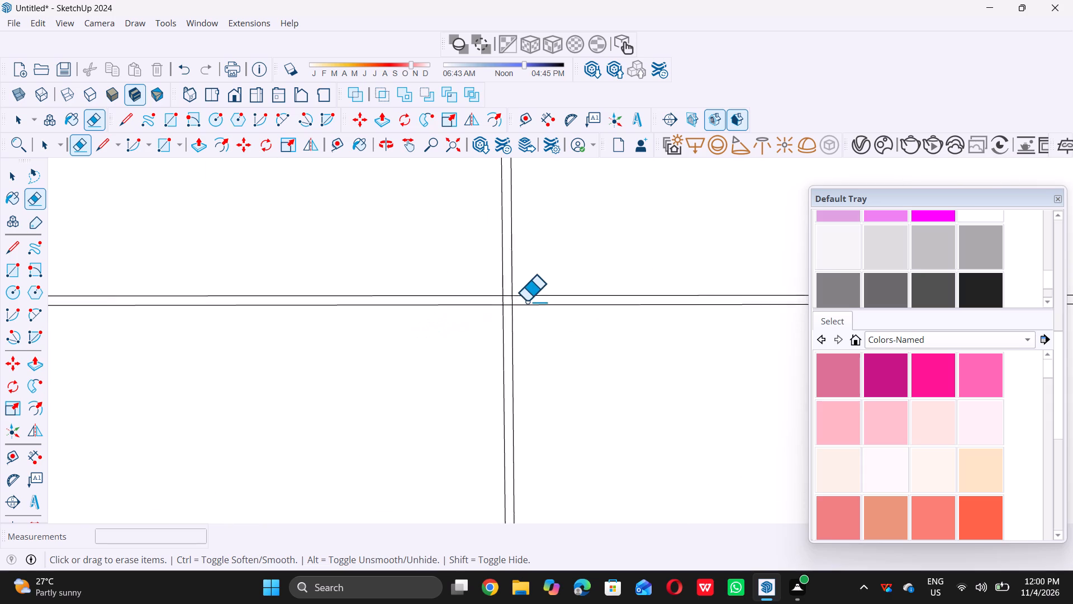
pyautogui.scroll(4, 505, 299)
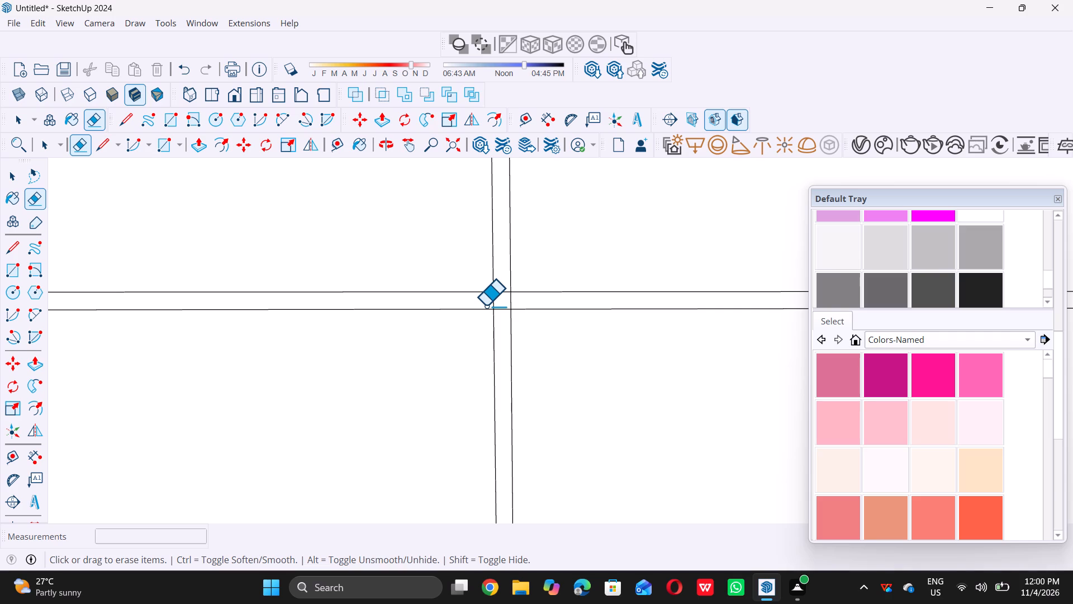
pyautogui.scroll(7, 479, 268)
pyautogui.scroll(5, 507, 314)
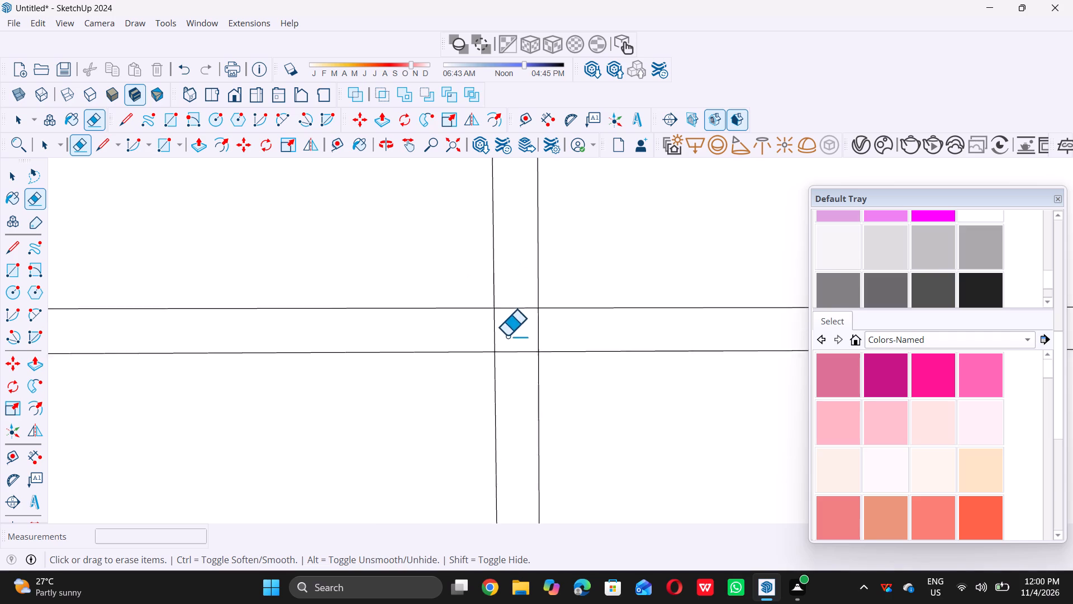
pyautogui.scroll(2, 507, 336)
pyautogui.moveTo(458, 334); pyautogui.dragTo(505, 268)
pyautogui.click(506, 266)
pyautogui.doubleClick(507, 262)
pyautogui.click(510, 257)
pyautogui.moveTo(510, 259); pyautogui.dragTo(511, 336)
pyautogui.moveTo(511, 364); pyautogui.dragTo(516, 435)
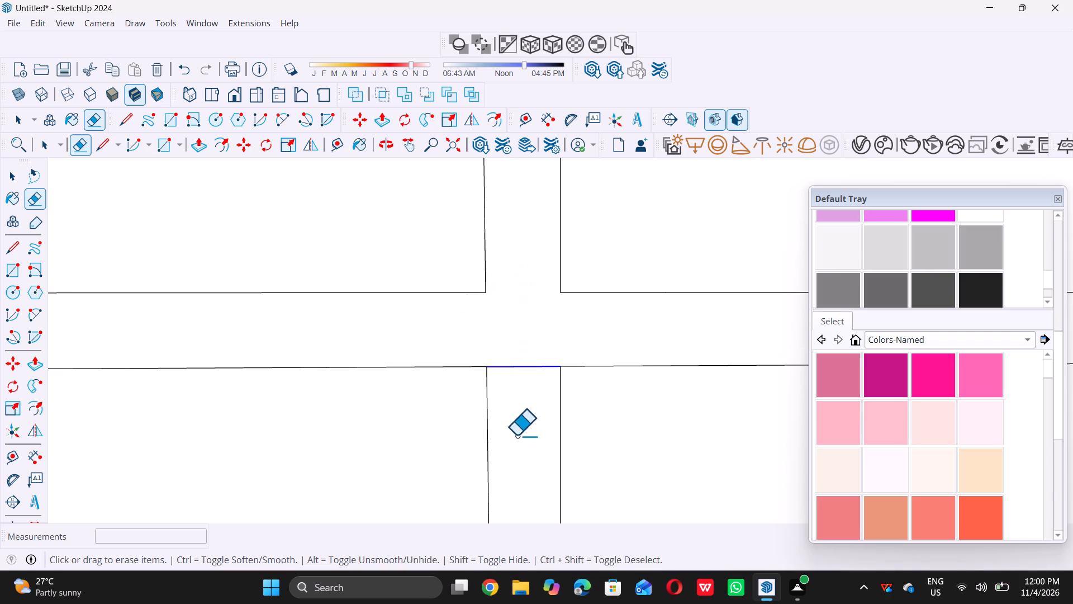
pyautogui.moveTo(516, 435); pyautogui.dragTo(518, 431)
pyautogui.click(519, 426)
pyautogui.click(519, 423)
# Erase the four short edges where the grid panel's eleventh horizontal strip crosses the second vertical strip.
pyautogui.scroll(-20, 558, 348)
pyautogui.scroll(-8, 558, 348)
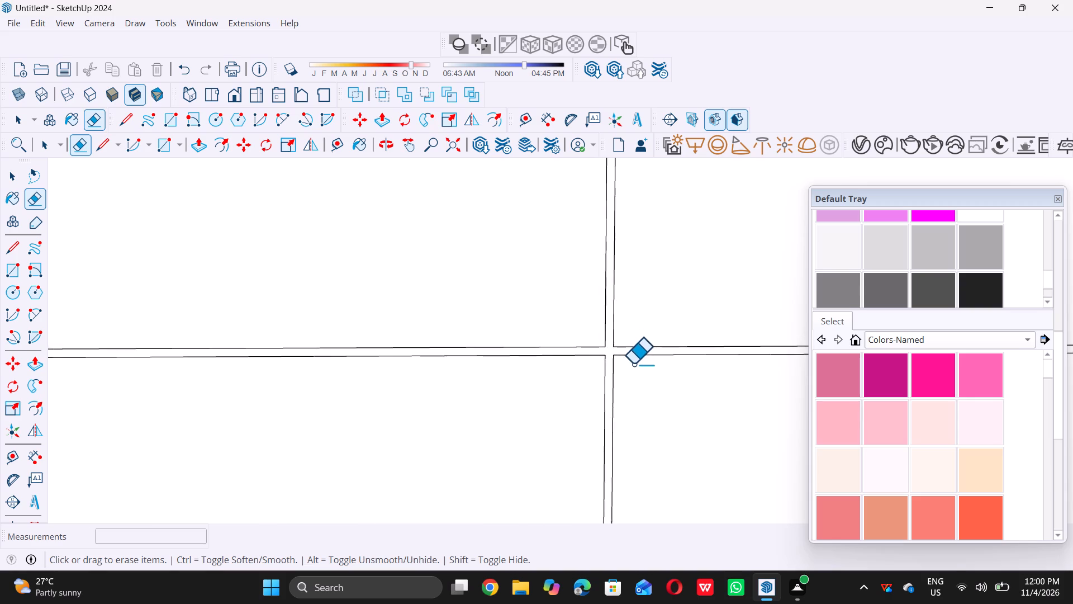
pyautogui.scroll(-7, 633, 364)
pyautogui.scroll(7, 386, 379)
pyautogui.scroll(8, 448, 343)
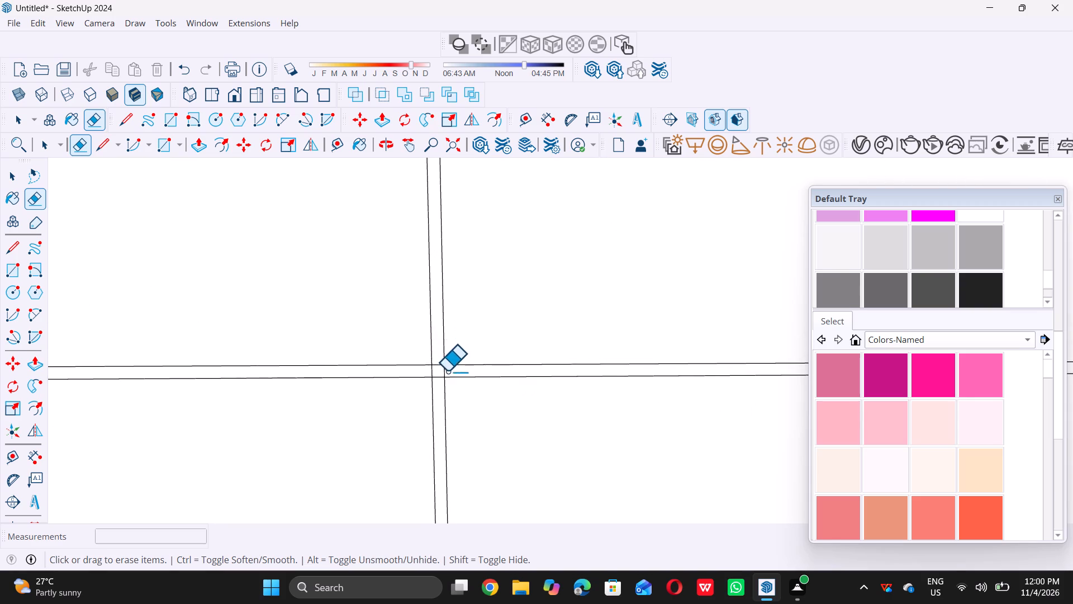
pyautogui.scroll(19, 445, 375)
pyautogui.moveTo(353, 337); pyautogui.dragTo(515, 333)
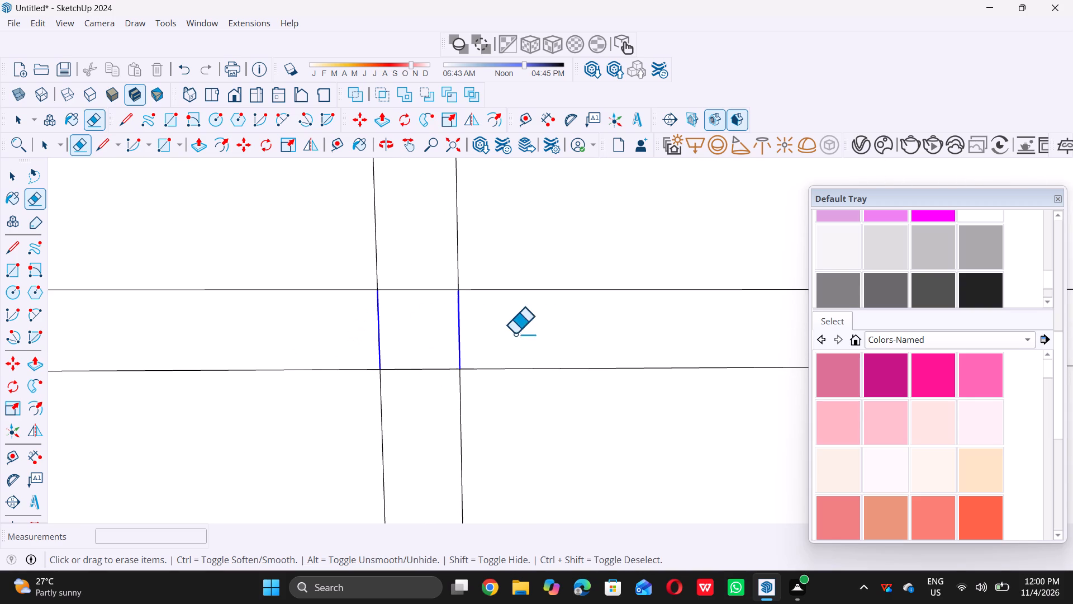
pyautogui.moveTo(515, 333); pyautogui.dragTo(411, 402)
pyautogui.click(411, 402)
# Erase the four short edges where the grid panel's eleventh horizontal strip crosses the first vertical strip.
pyautogui.scroll(-4, 405, 388)
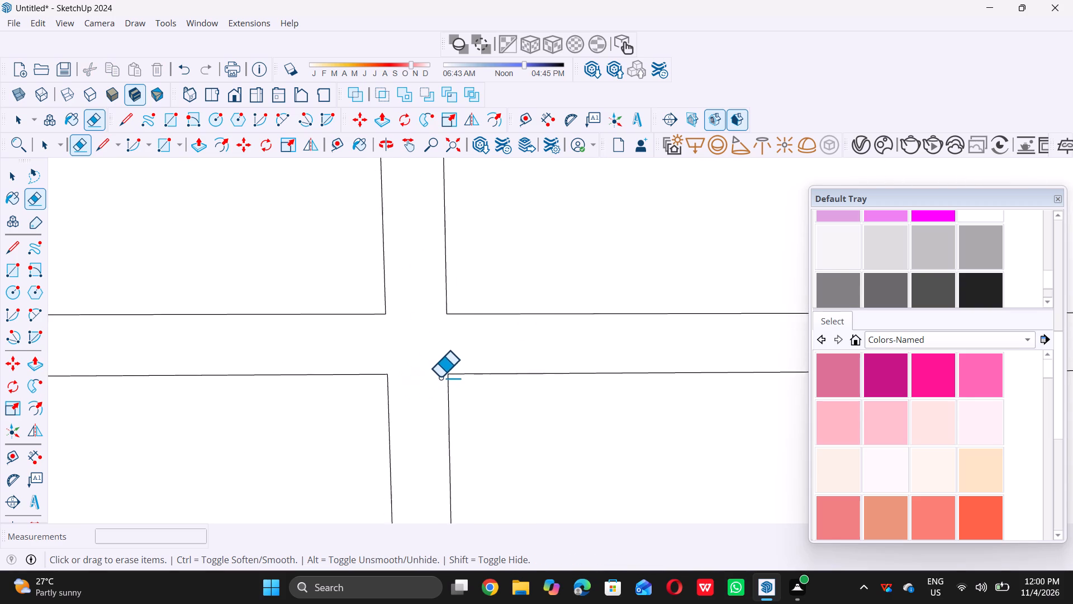
pyautogui.scroll(-20, 440, 377)
pyautogui.scroll(-10, 440, 377)
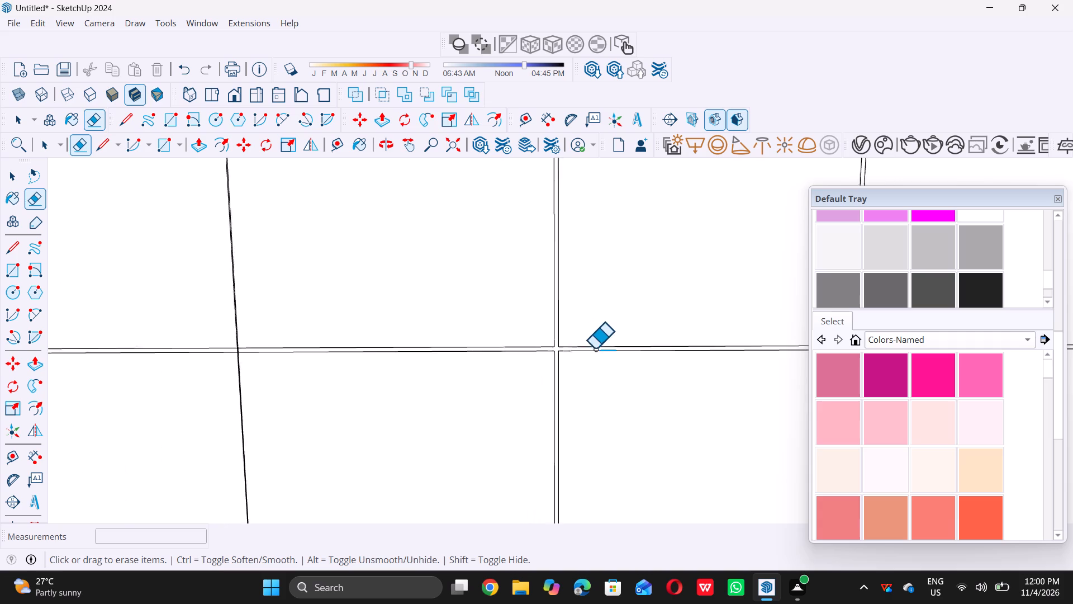
pyautogui.scroll(-2, 595, 348)
pyautogui.scroll(9, 310, 348)
pyautogui.scroll(13, 384, 350)
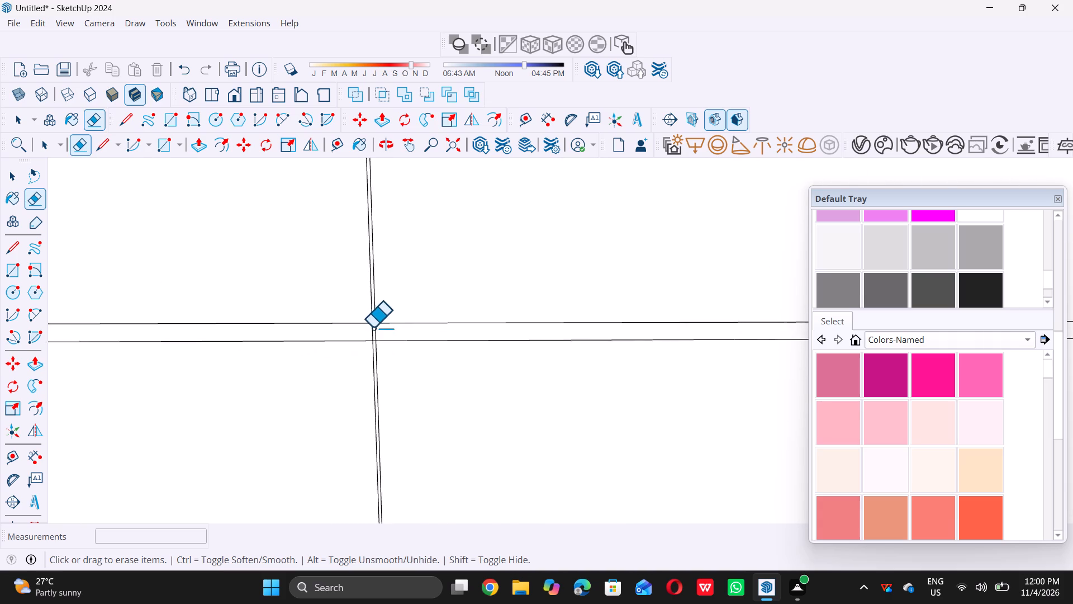
pyautogui.scroll(15, 369, 329)
pyautogui.moveTo(345, 329); pyautogui.dragTo(430, 342)
pyautogui.click(430, 342)
pyautogui.scroll(5, 372, 322)
pyautogui.click(371, 274)
pyautogui.moveTo(373, 277); pyautogui.dragTo(381, 327)
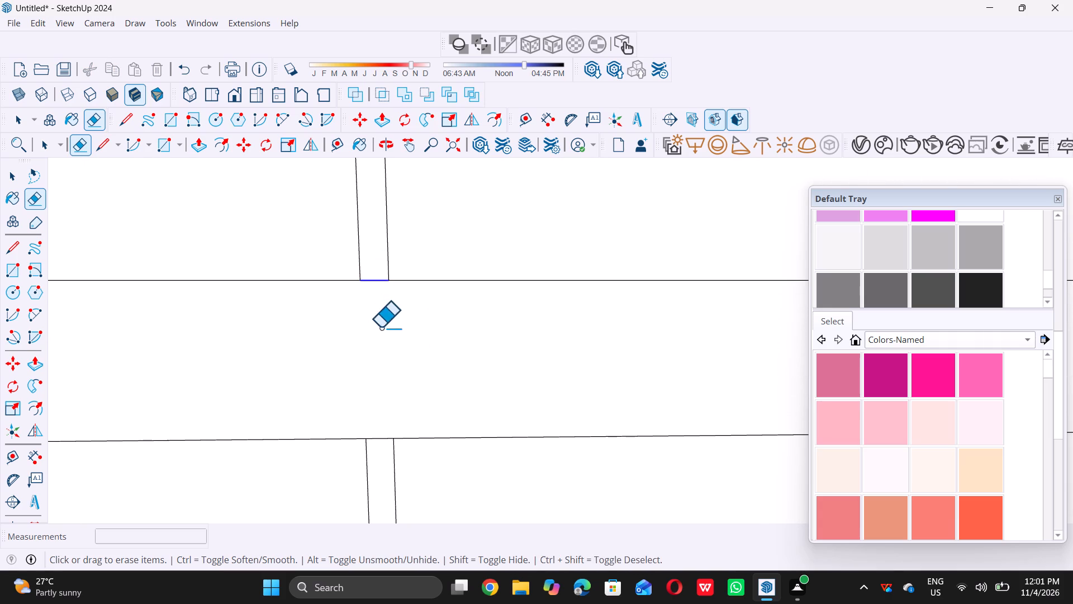
pyautogui.moveTo(381, 327); pyautogui.dragTo(386, 381)
pyautogui.moveTo(386, 383); pyautogui.dragTo(381, 410)
pyautogui.moveTo(379, 412); pyautogui.dragTo(377, 440)
pyautogui.doubleClick(377, 440)
pyautogui.scroll(-9, 369, 375)
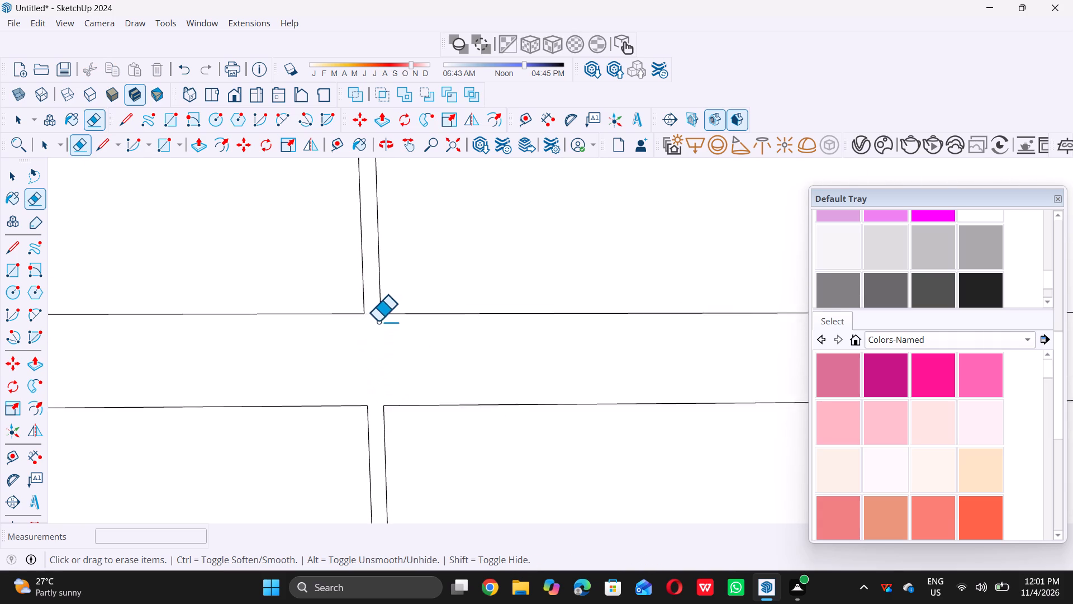
pyautogui.scroll(-9, 378, 321)
pyautogui.scroll(-14, 381, 315)
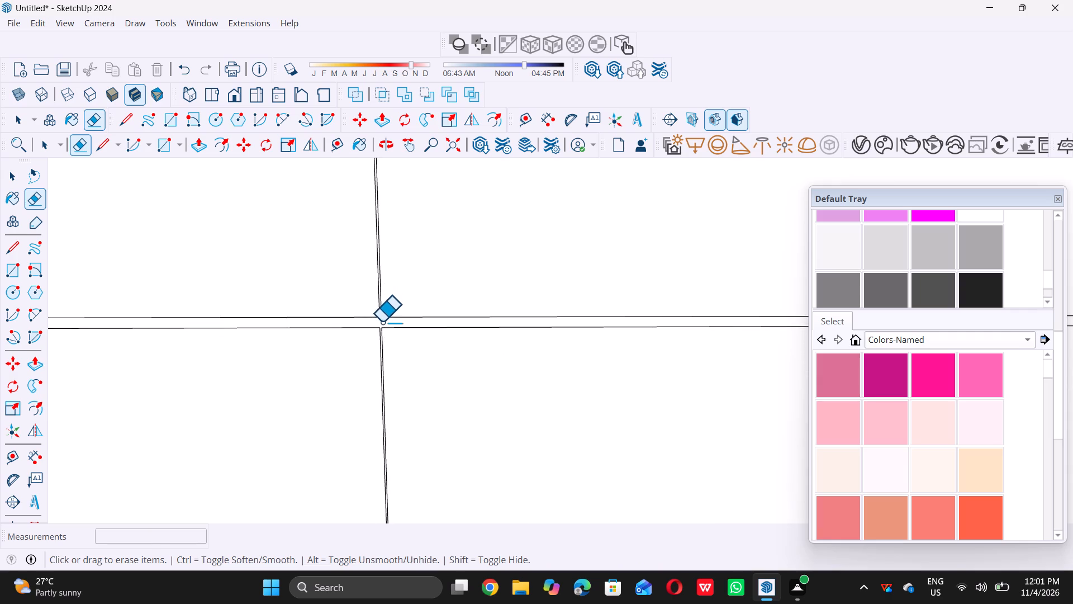
# Erase the four short edges where the grid panel's twelfth horizontal strip crosses the first vertical strip.
pyautogui.scroll(-8, 382, 322)
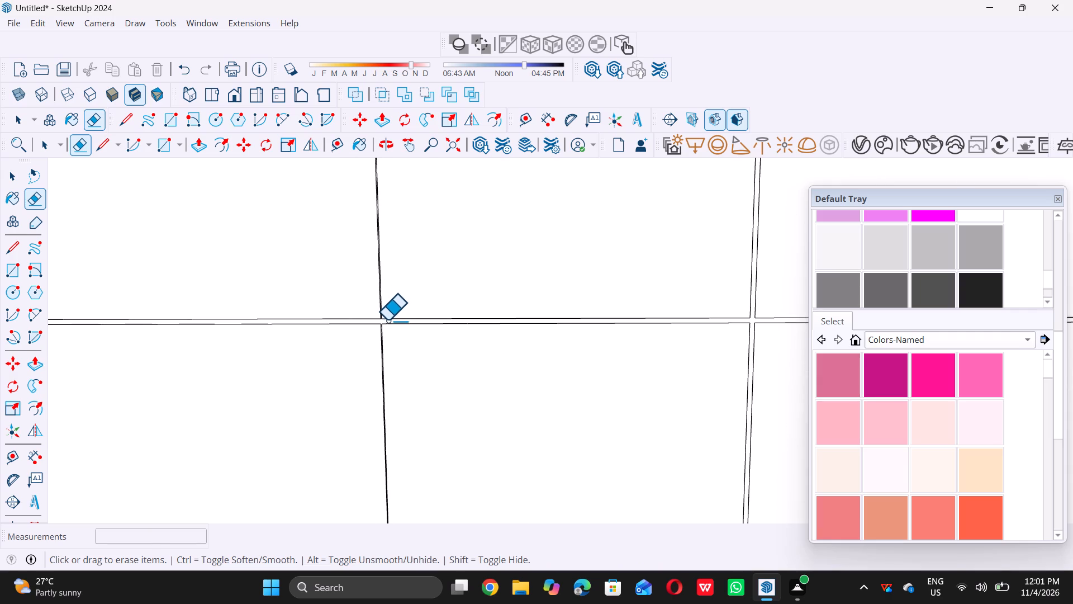
pyautogui.scroll(-15, 398, 315)
pyautogui.scroll(-3, 392, 269)
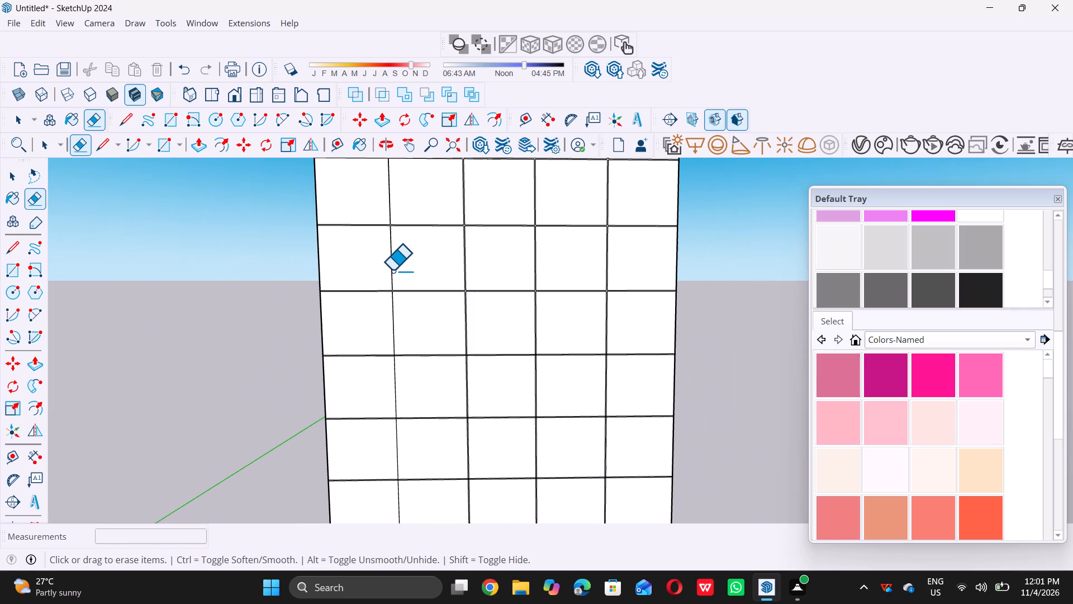
pyautogui.scroll(9, 395, 458)
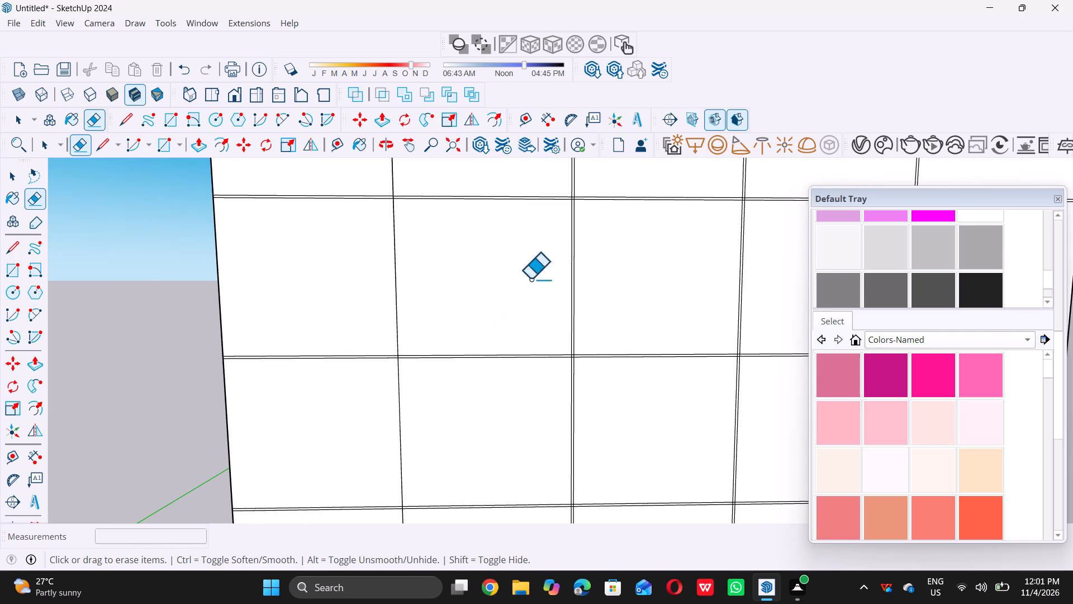
pyautogui.scroll(6, 580, 182)
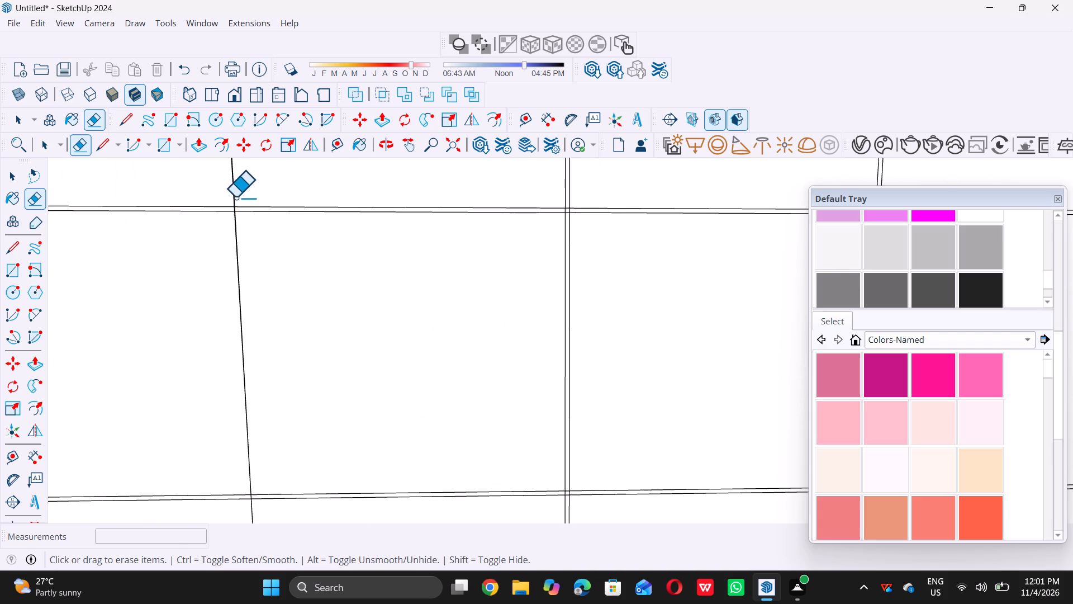
pyautogui.scroll(19, 235, 197)
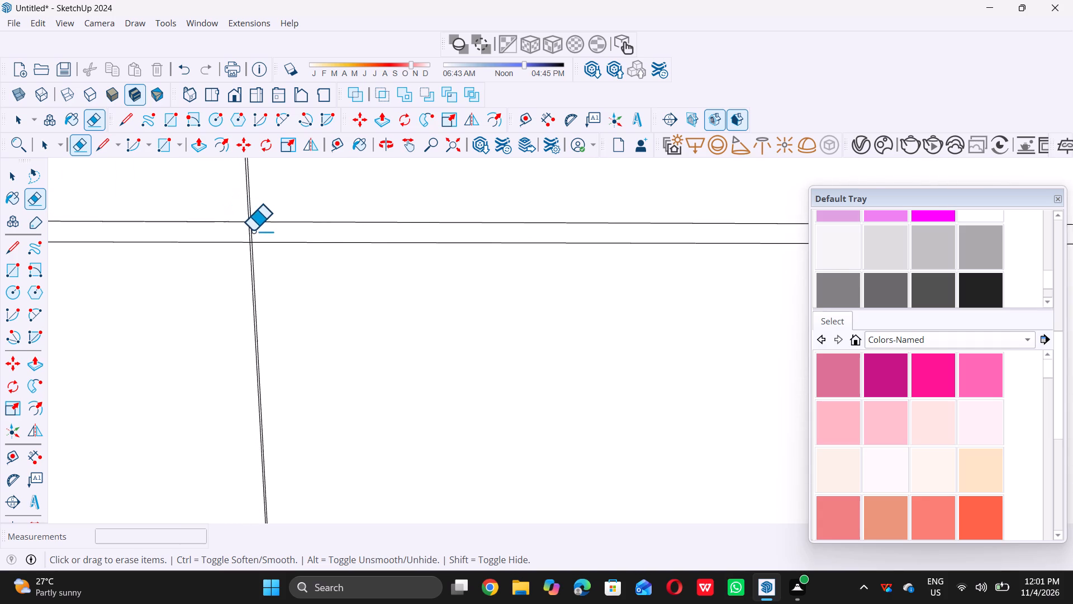
pyautogui.scroll(9, 253, 230)
pyautogui.moveTo(227, 236); pyautogui.dragTo(311, 233)
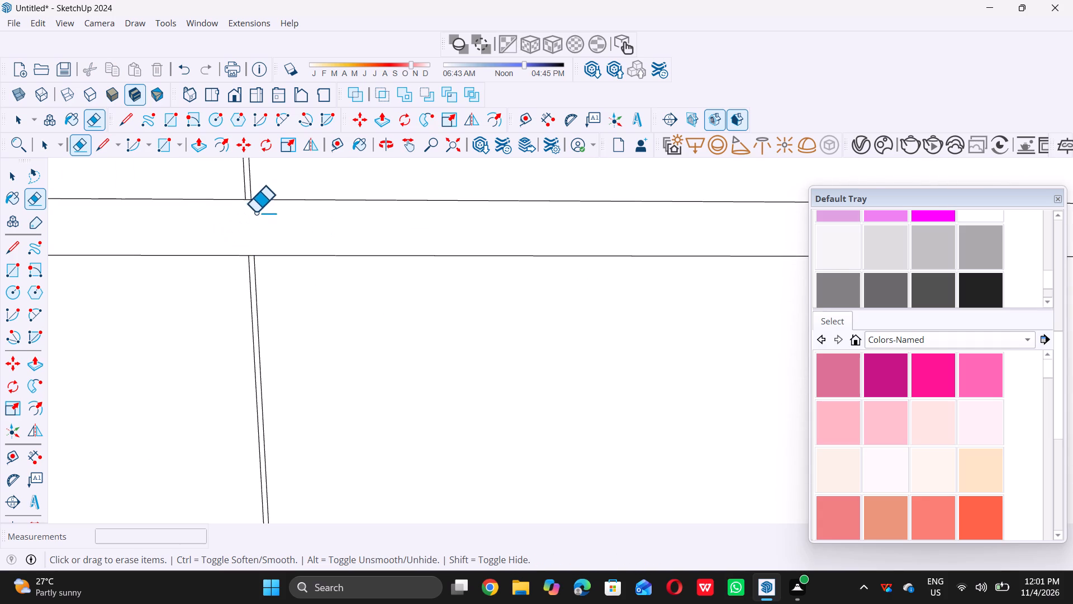
pyautogui.scroll(19, 249, 199)
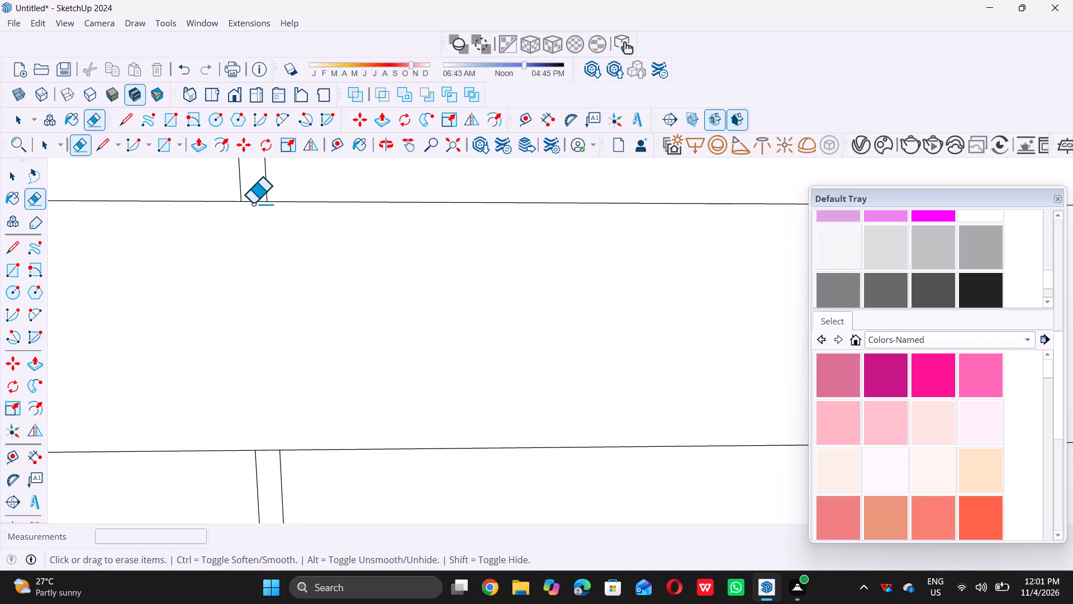
pyautogui.scroll(2, 253, 203)
pyautogui.tripleClick(249, 202)
pyautogui.scroll(-4, 248, 217)
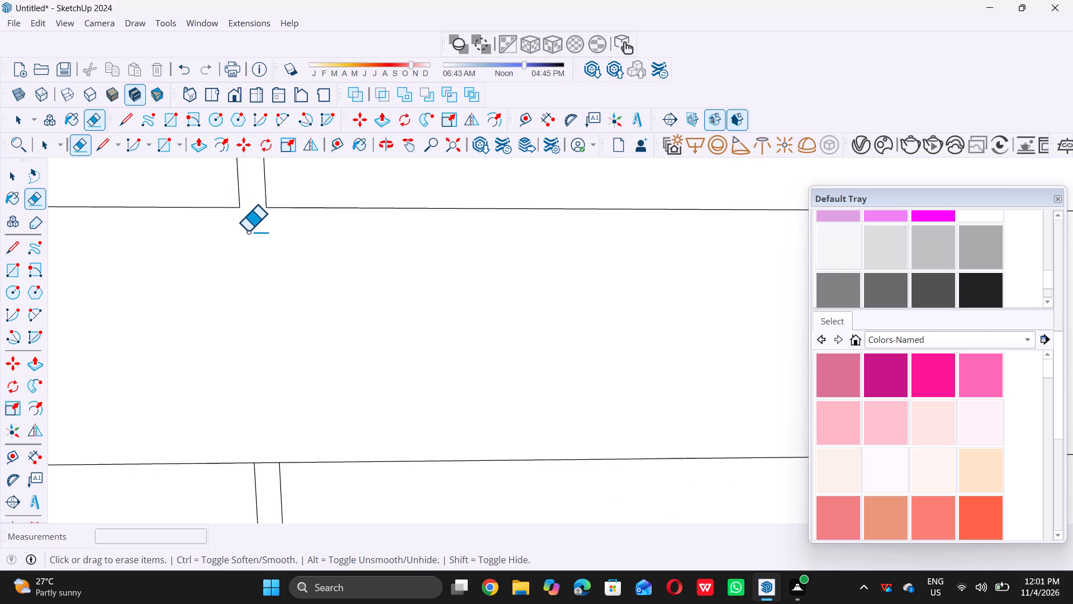
pyautogui.scroll(-8, 248, 231)
pyautogui.scroll(11, 264, 348)
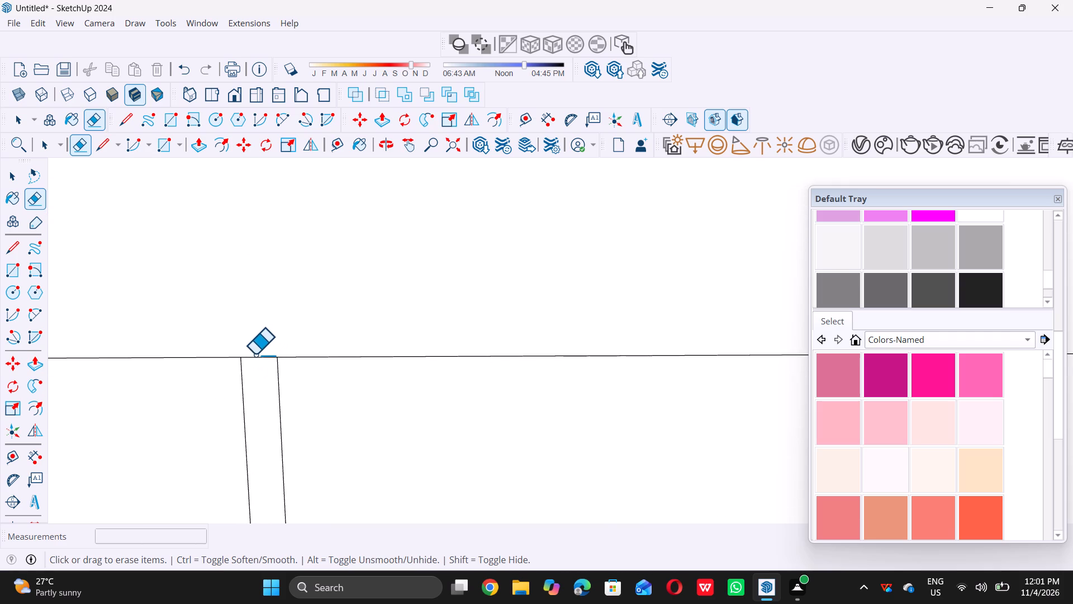
pyautogui.doubleClick(253, 358)
# Erase the four short edges where the grid panel's twelfth horizontal strip crosses the second vertical strip.
pyautogui.scroll(-11, 253, 358)
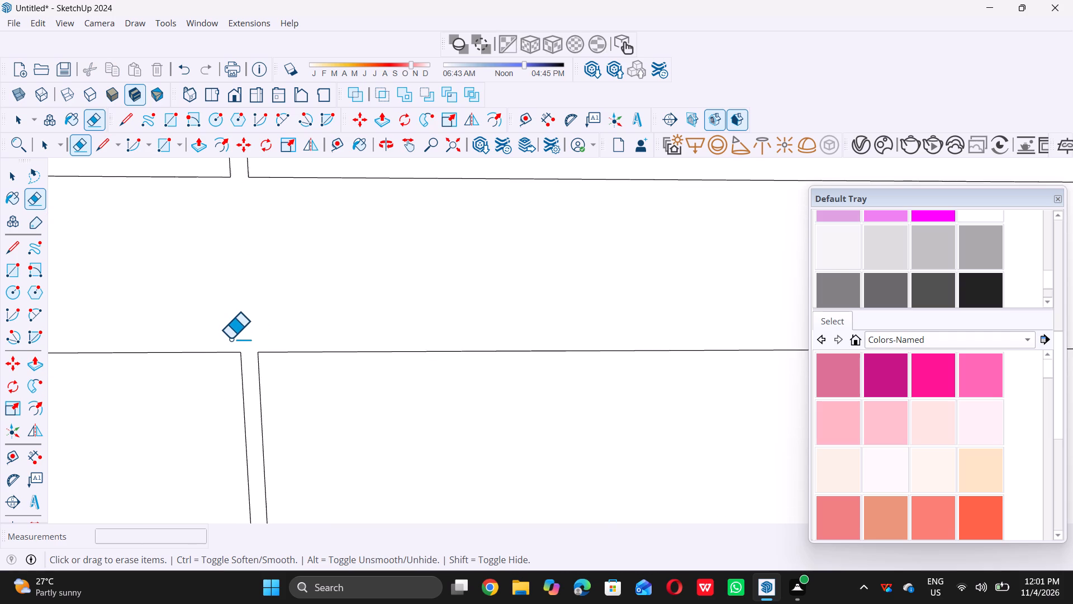
pyautogui.scroll(-20, 230, 338)
pyautogui.scroll(-13, 230, 338)
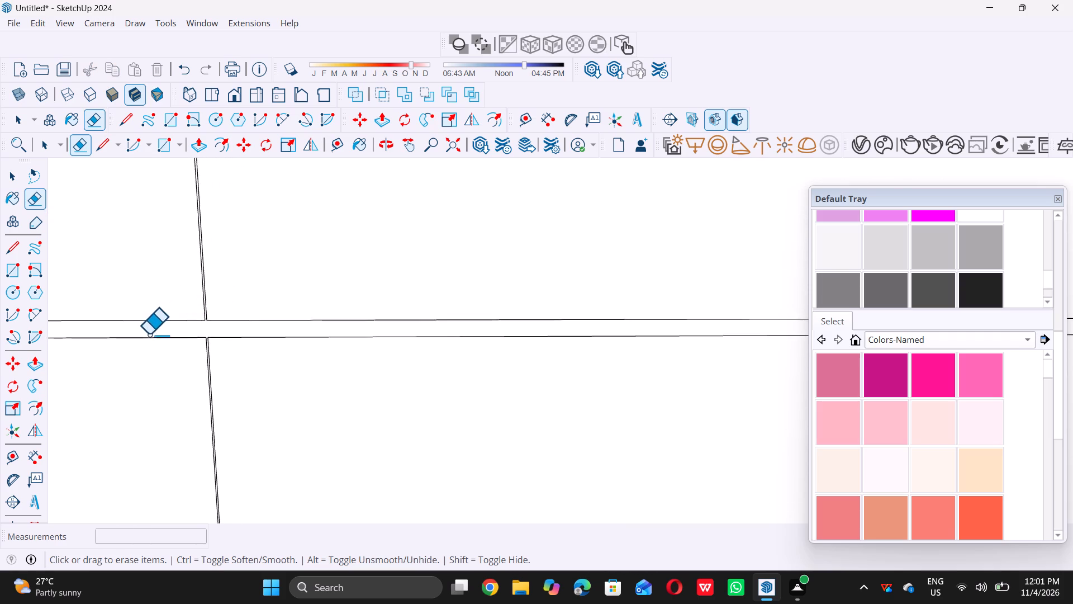
pyautogui.scroll(-11, 149, 334)
pyautogui.scroll(8, 634, 337)
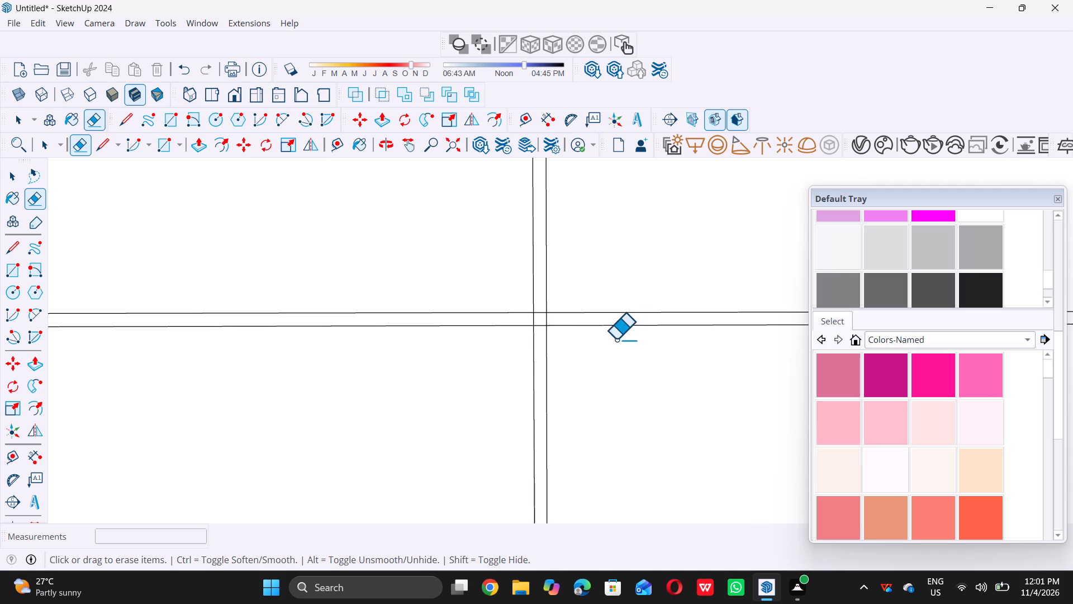
pyautogui.scroll(17, 548, 318)
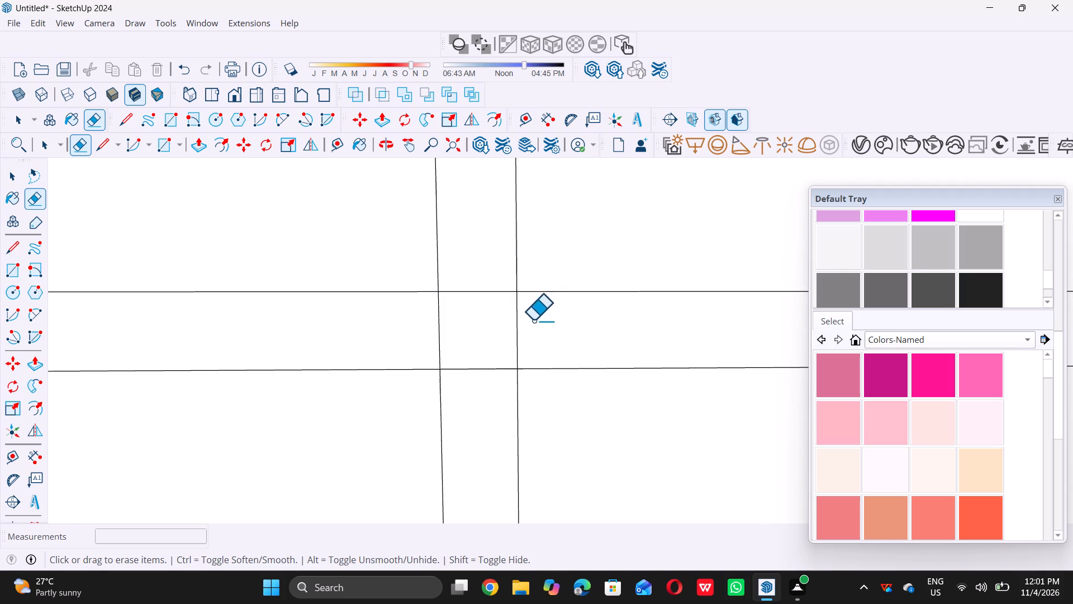
pyautogui.moveTo(392, 324); pyautogui.dragTo(447, 330)
pyautogui.moveTo(461, 330); pyautogui.dragTo(524, 328)
pyautogui.moveTo(529, 328); pyautogui.dragTo(506, 331)
pyautogui.moveTo(500, 328); pyautogui.dragTo(493, 328)
pyautogui.click(477, 324)
pyautogui.click(469, 283)
pyautogui.moveTo(470, 277); pyautogui.dragTo(471, 272)
pyautogui.click(473, 263)
pyautogui.moveTo(473, 263); pyautogui.dragTo(473, 292)
pyautogui.moveTo(473, 306); pyautogui.dragTo(473, 358)
pyautogui.moveTo(473, 360); pyautogui.dragTo(476, 383)
pyautogui.doubleClick(476, 383)
pyautogui.moveTo(476, 311); pyautogui.dragTo(478, 290)
pyautogui.doubleClick(478, 290)
# Erase the four short edges where the grid panel's twelfth horizontal strip crosses the third vertical strip.
pyautogui.scroll(-12, 446, 308)
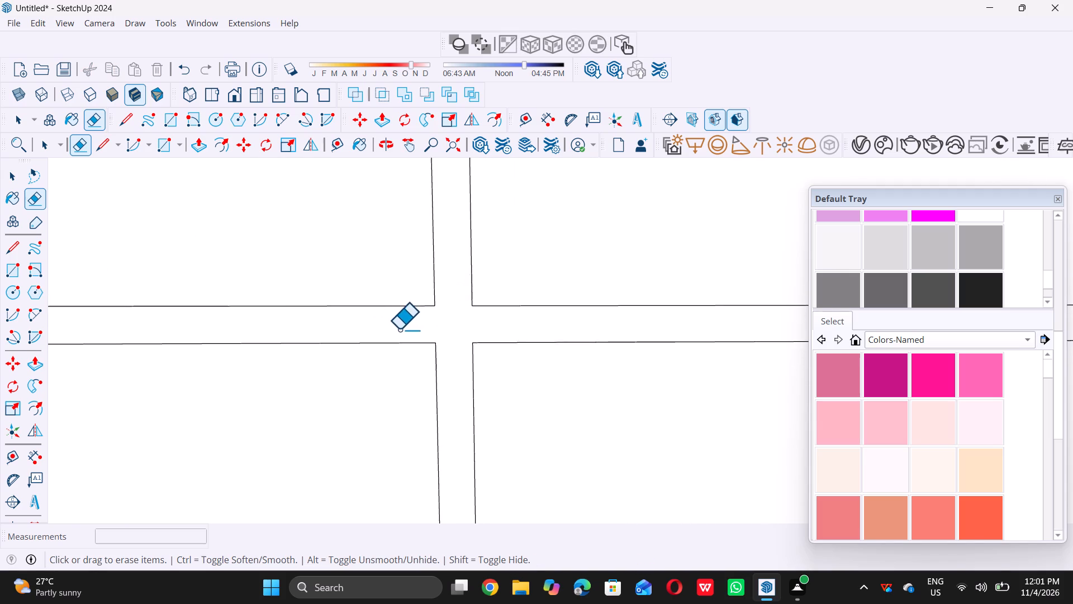
pyautogui.scroll(-12, 399, 329)
pyautogui.scroll(-6, 318, 325)
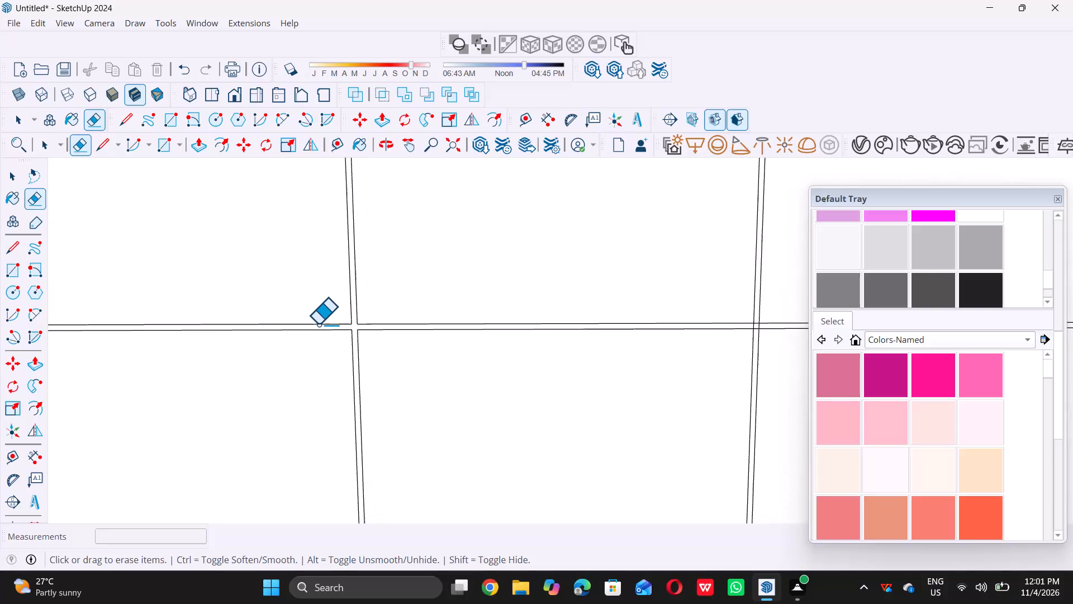
pyautogui.scroll(-6, 288, 321)
pyautogui.scroll(7, 749, 313)
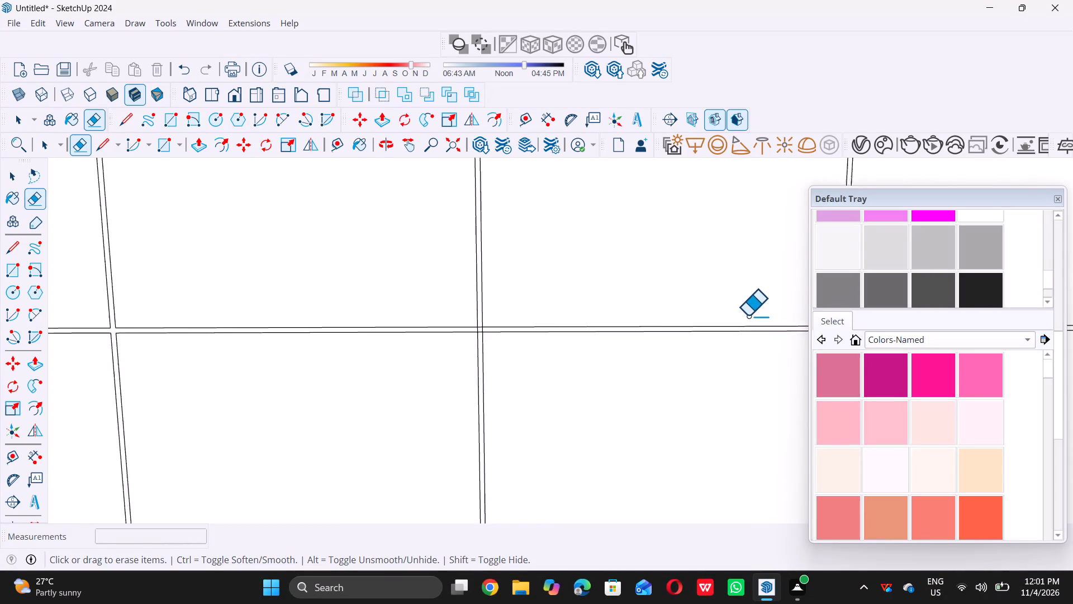
pyautogui.scroll(1, 748, 315)
pyautogui.scroll(5, 351, 347)
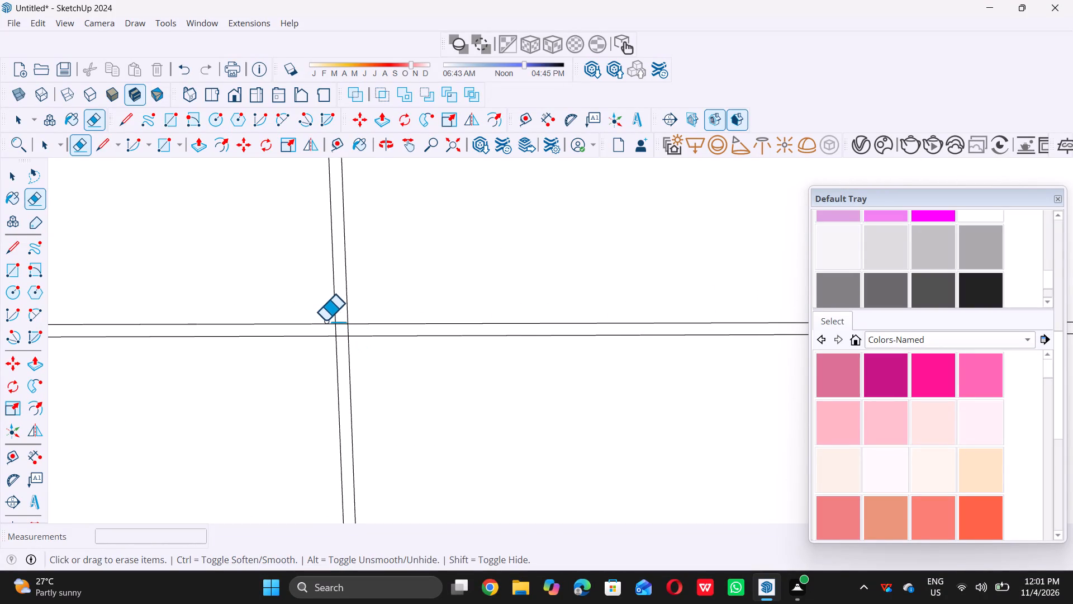
pyautogui.scroll(15, 343, 331)
pyautogui.scroll(-6, 361, 318)
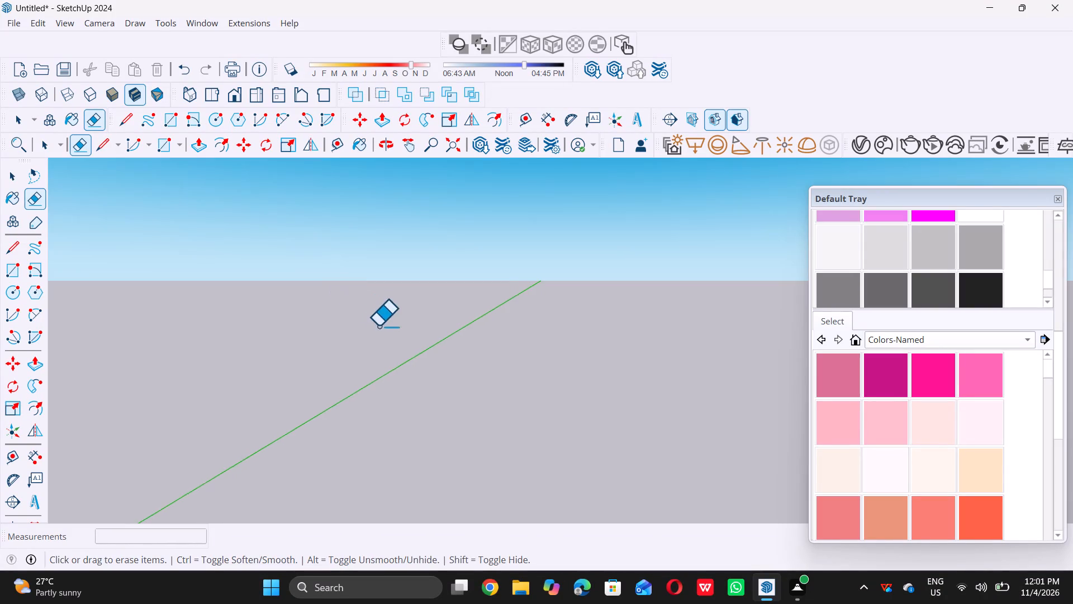
pyautogui.scroll(-5, 421, 345)
pyautogui.scroll(6, 547, 430)
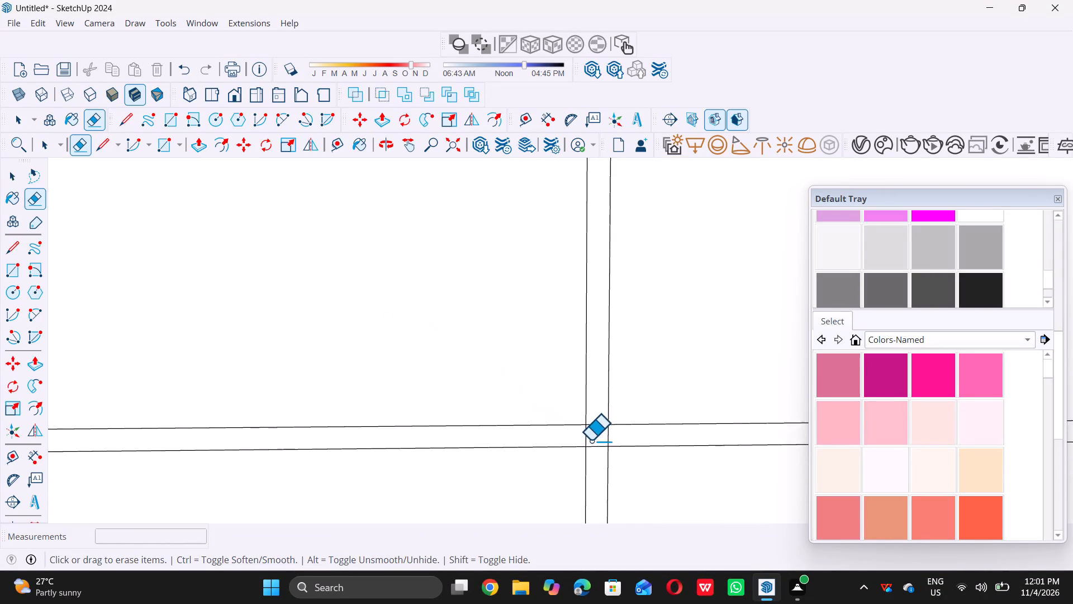
pyautogui.scroll(2, 591, 440)
pyautogui.moveTo(592, 435); pyautogui.dragTo(645, 435)
pyautogui.doubleClick(645, 435)
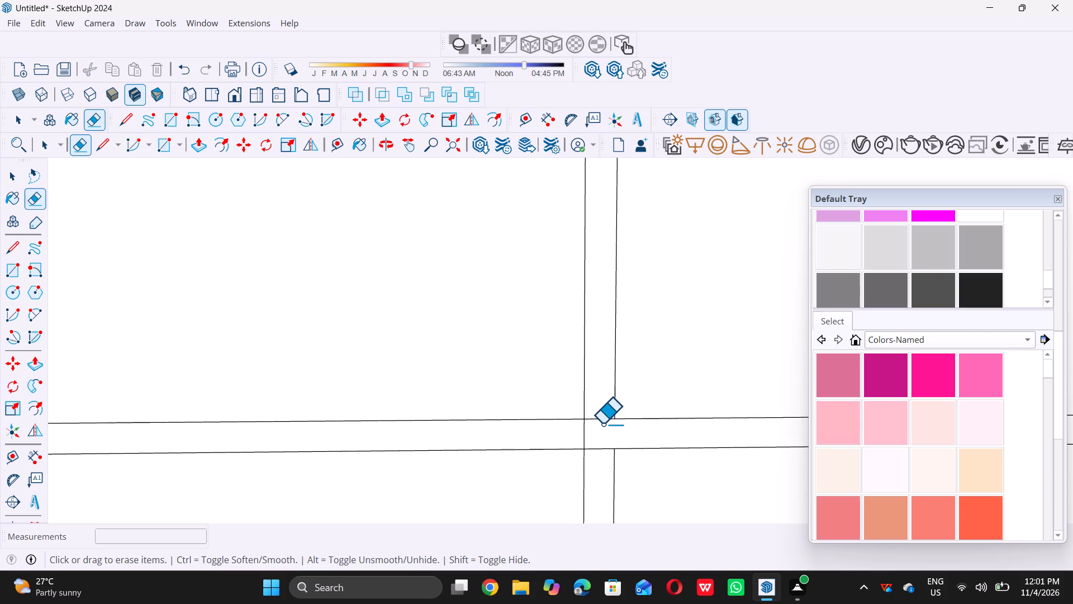
pyautogui.tripleClick(601, 422)
pyautogui.tripleClick(597, 414)
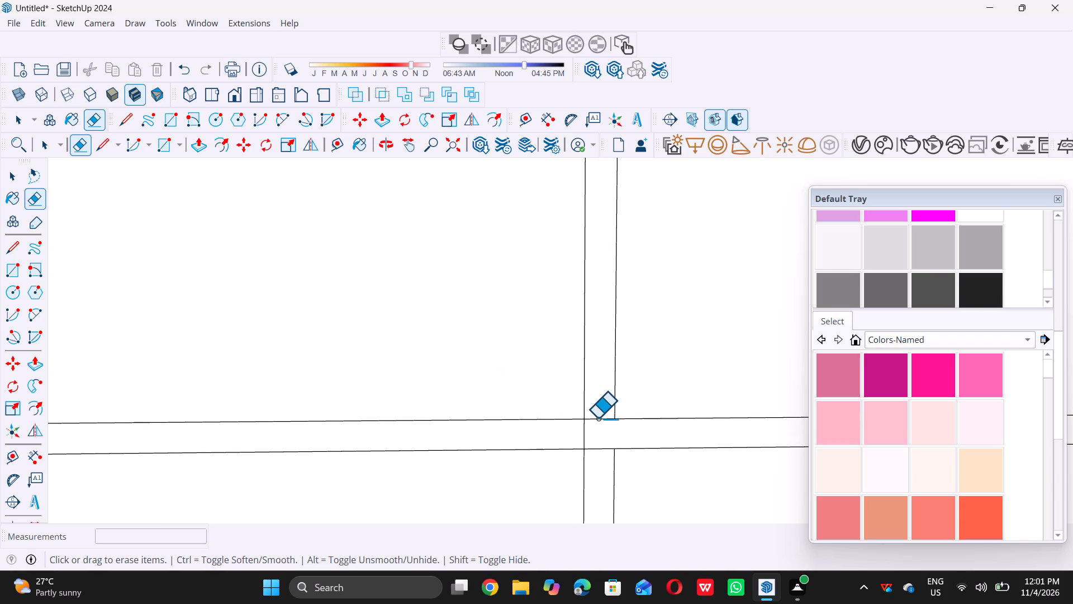
pyautogui.click(597, 418)
pyautogui.doubleClick(584, 436)
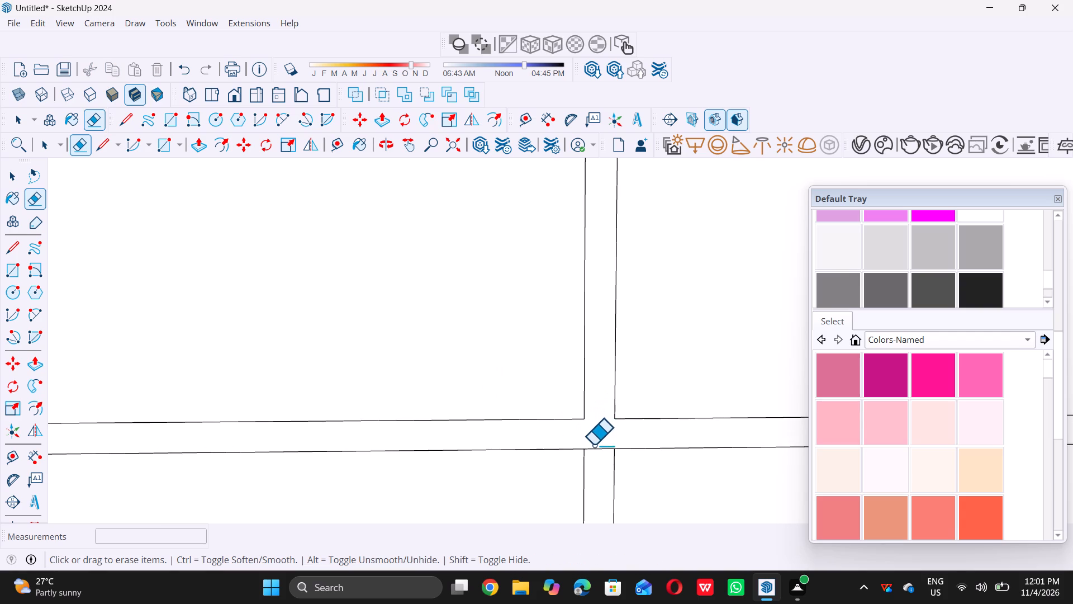
pyautogui.tripleClick(596, 451)
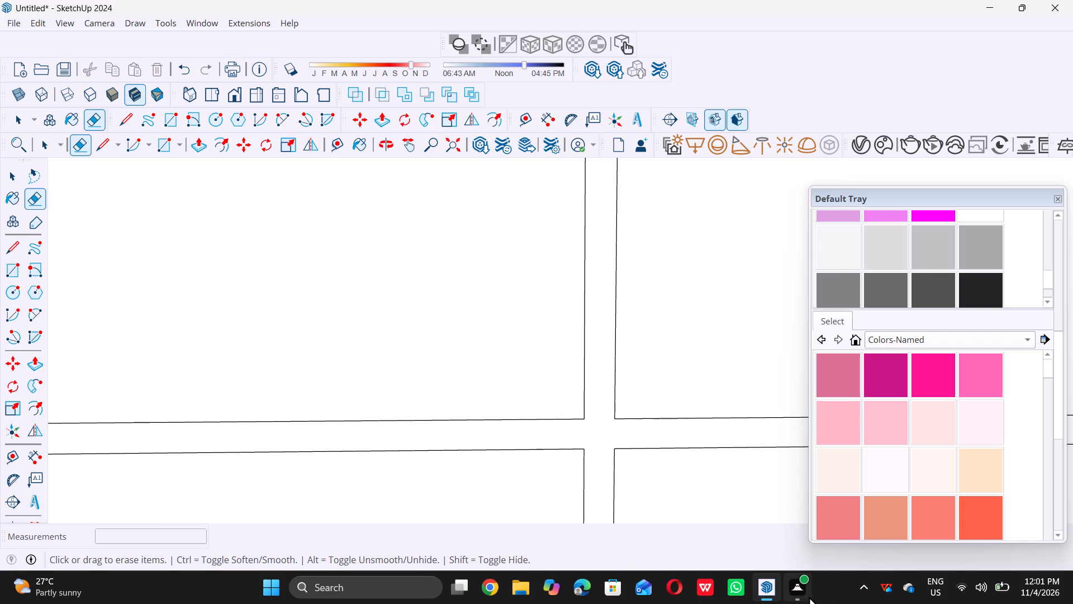
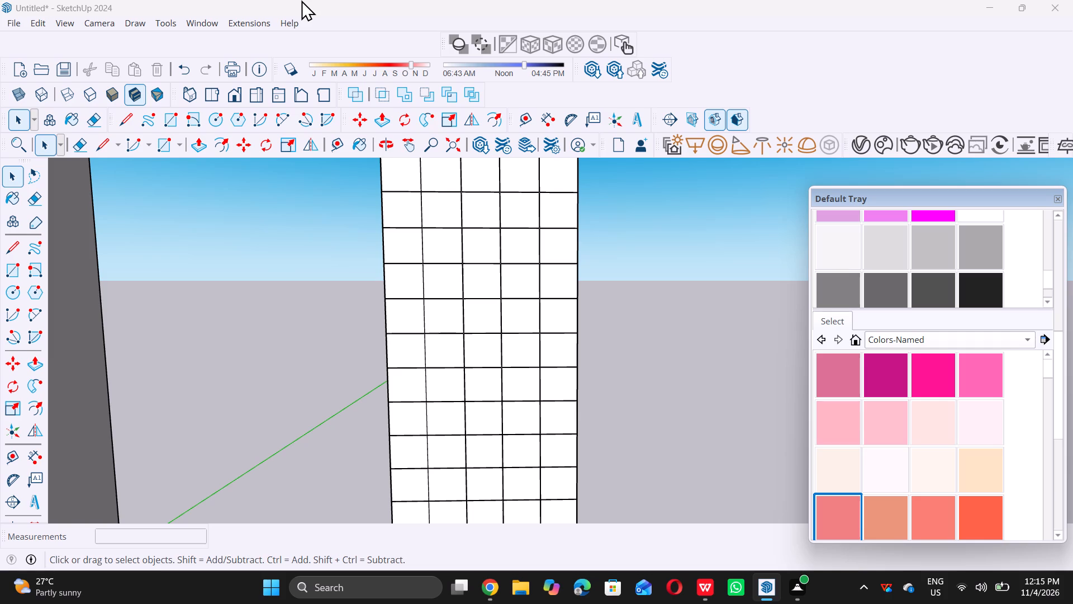
# Examine the joint intersections of the tiled grid panel for leftover crossing segments.
pyautogui.scroll(-1, 276, 35)
pyautogui.scroll(6, 503, 435)
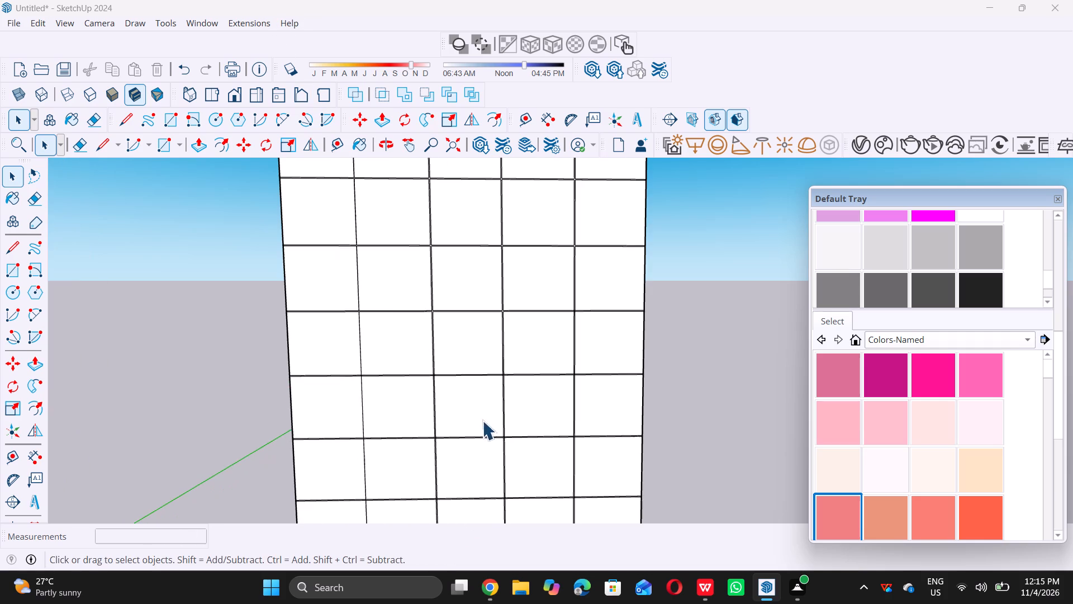
pyautogui.scroll(14, 349, 240)
pyautogui.scroll(7, 358, 260)
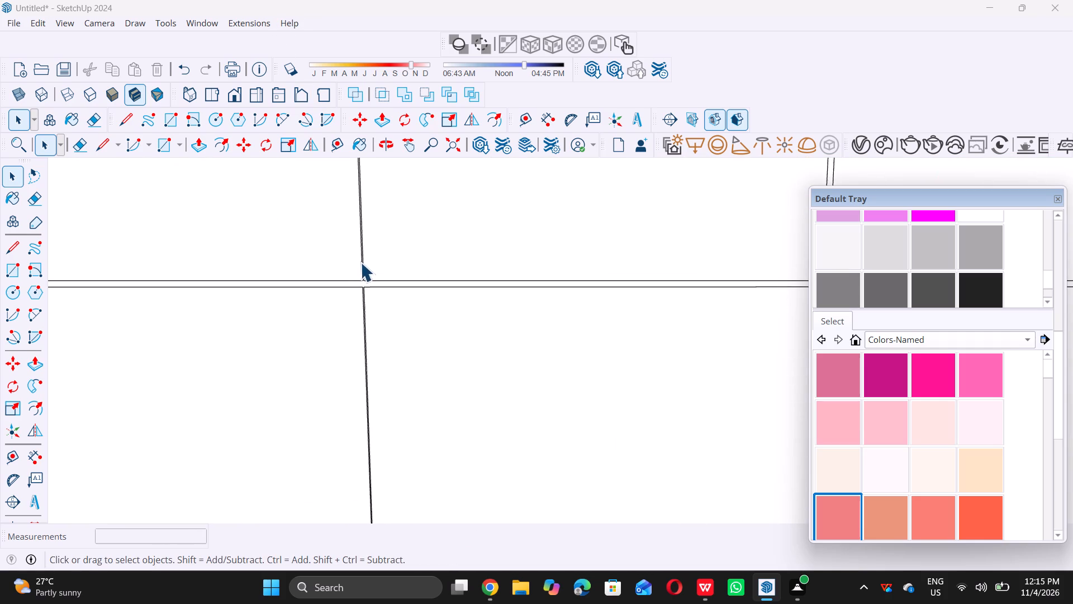
pyautogui.scroll(-8, 349, 292)
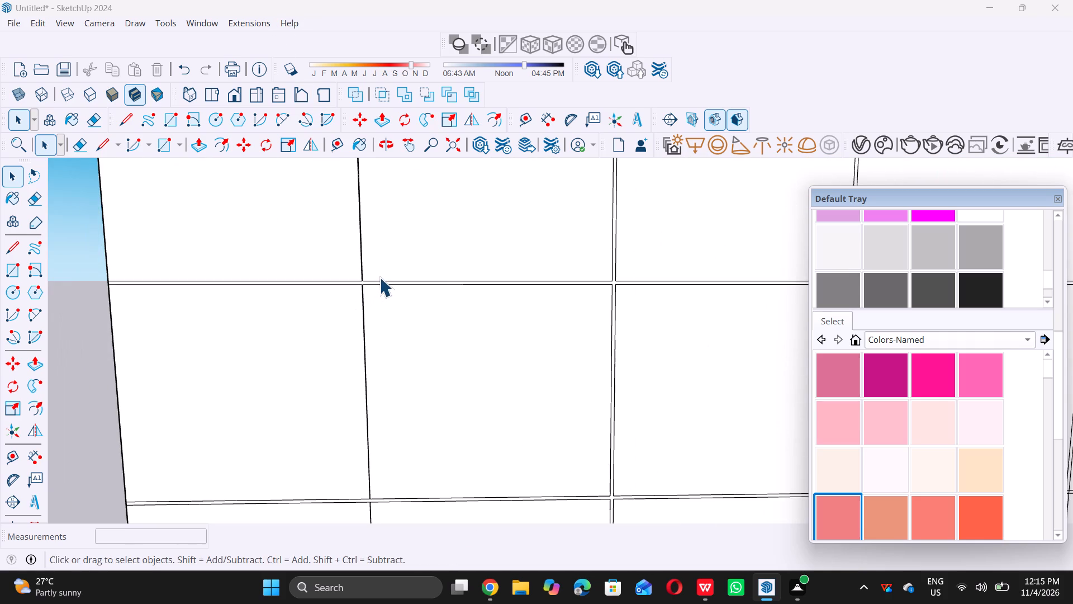
pyautogui.scroll(-13, 383, 277)
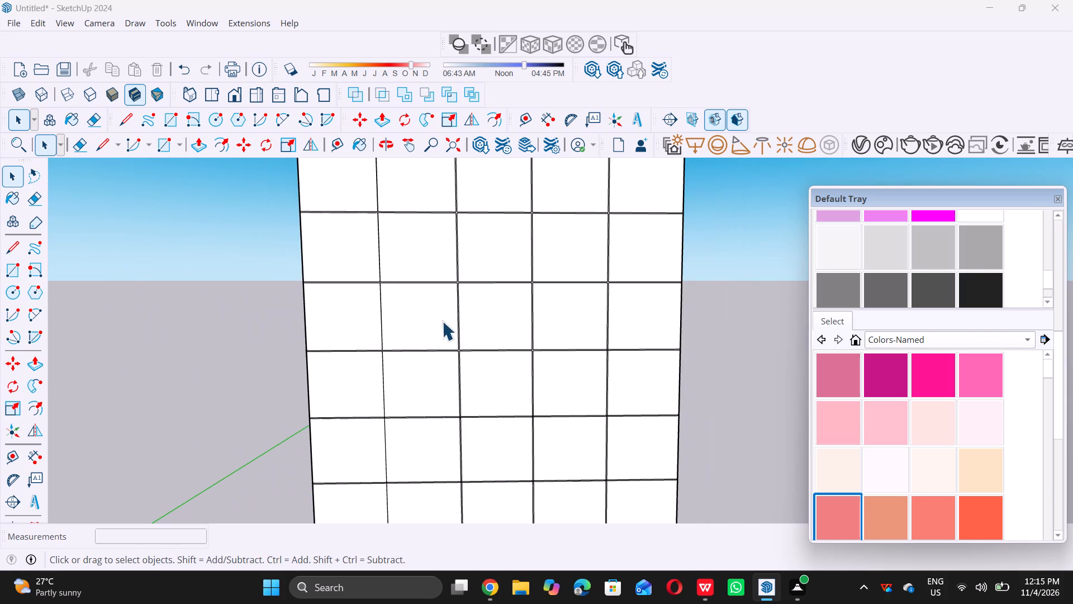
pyautogui.scroll(7, 439, 330)
pyautogui.scroll(16, 333, 366)
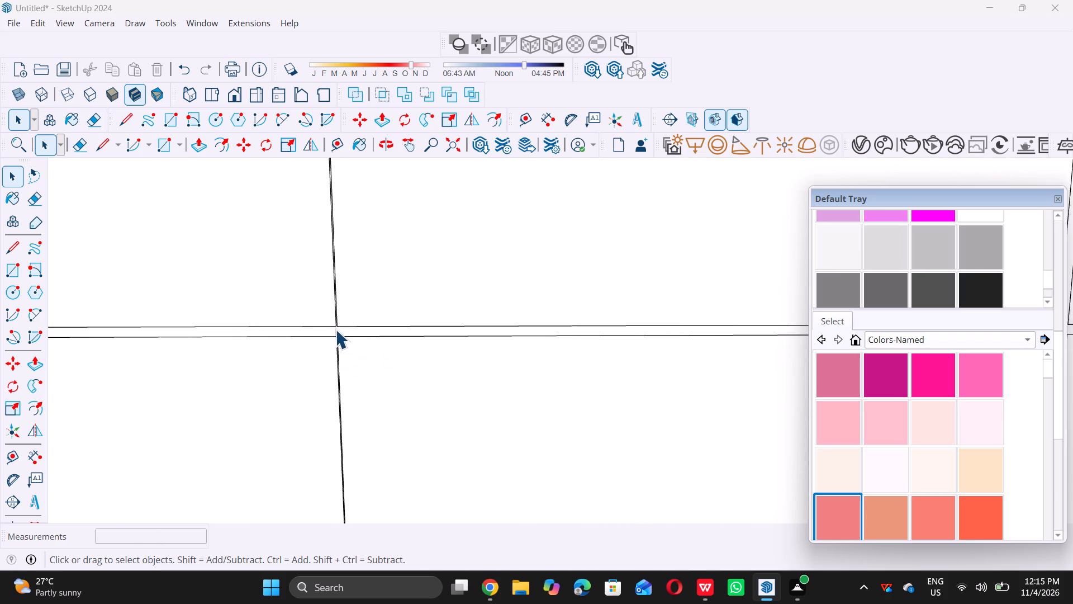
pyautogui.scroll(12, 335, 329)
pyautogui.scroll(-7, 334, 325)
pyautogui.scroll(1, 340, 327)
pyautogui.scroll(-8, 342, 327)
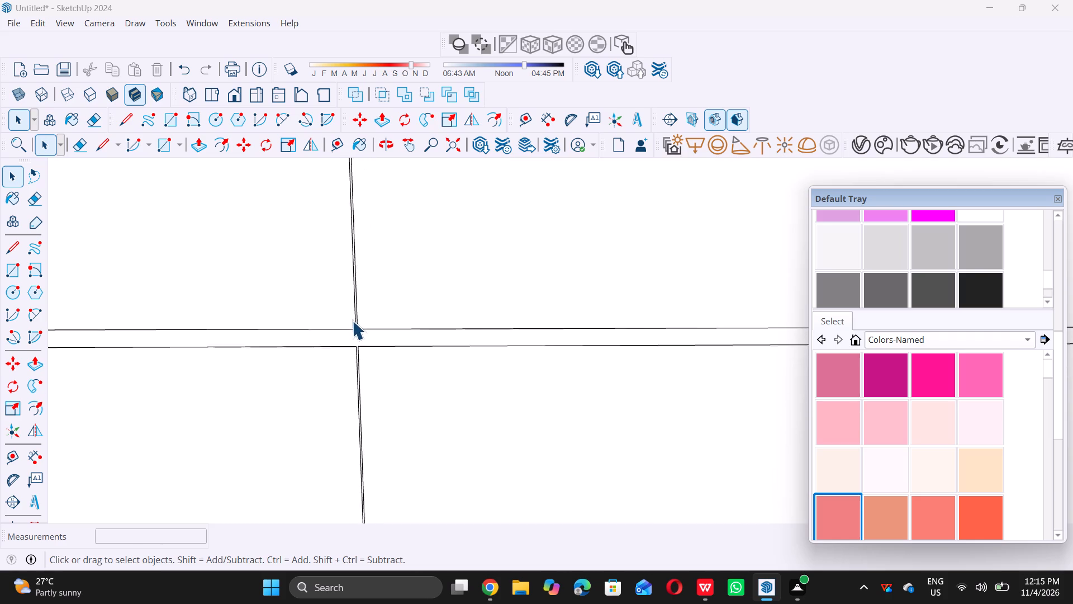
pyautogui.scroll(-20, 352, 320)
pyautogui.scroll(-2, 352, 320)
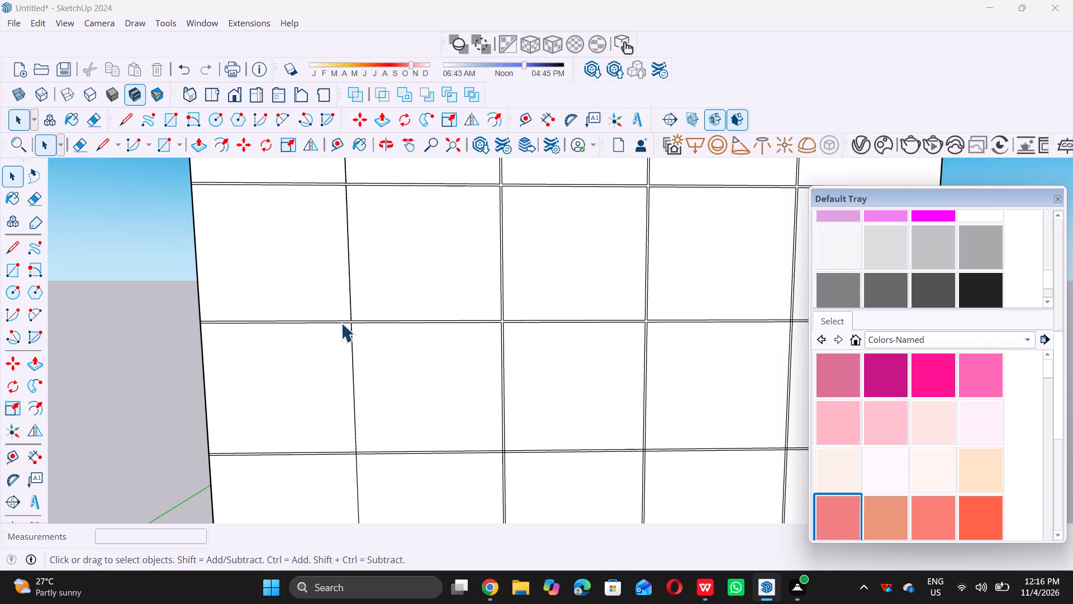
pyautogui.scroll(-6, 357, 294)
pyautogui.scroll(1, 360, 274)
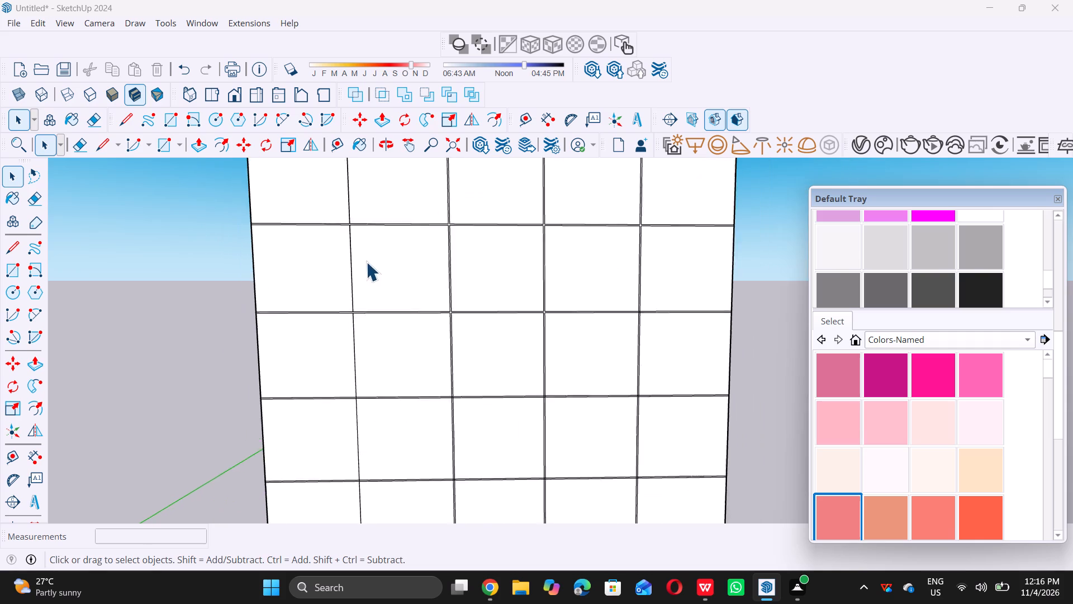
pyautogui.scroll(-15, 366, 262)
pyautogui.scroll(-7, 404, 292)
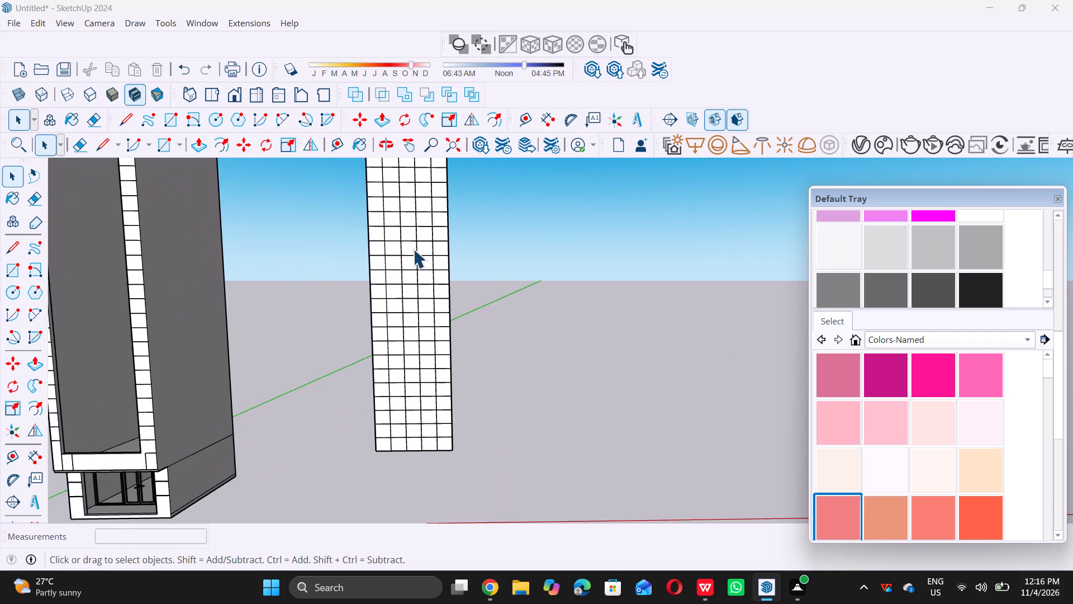
# Erase the crossing segments where the panel's lowest horizontal joint meets the leftmost vertical joint.
pyautogui.scroll(-1, 413, 249)
pyautogui.scroll(15, 394, 406)
pyautogui.scroll(11, 407, 379)
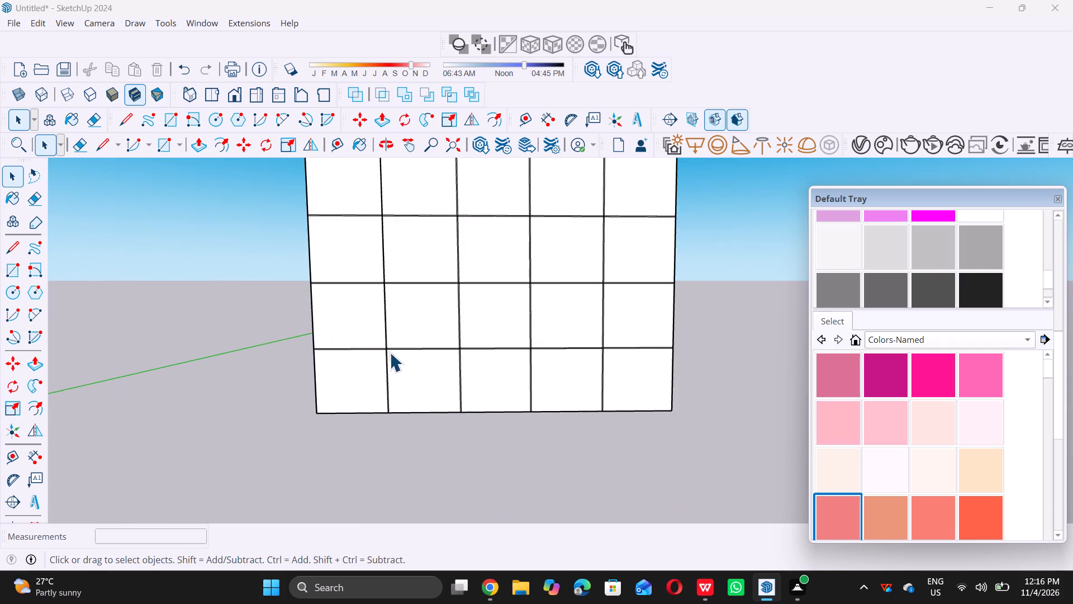
pyautogui.scroll(3, 390, 352)
pyautogui.scroll(20, 385, 345)
pyautogui.scroll(2, 385, 345)
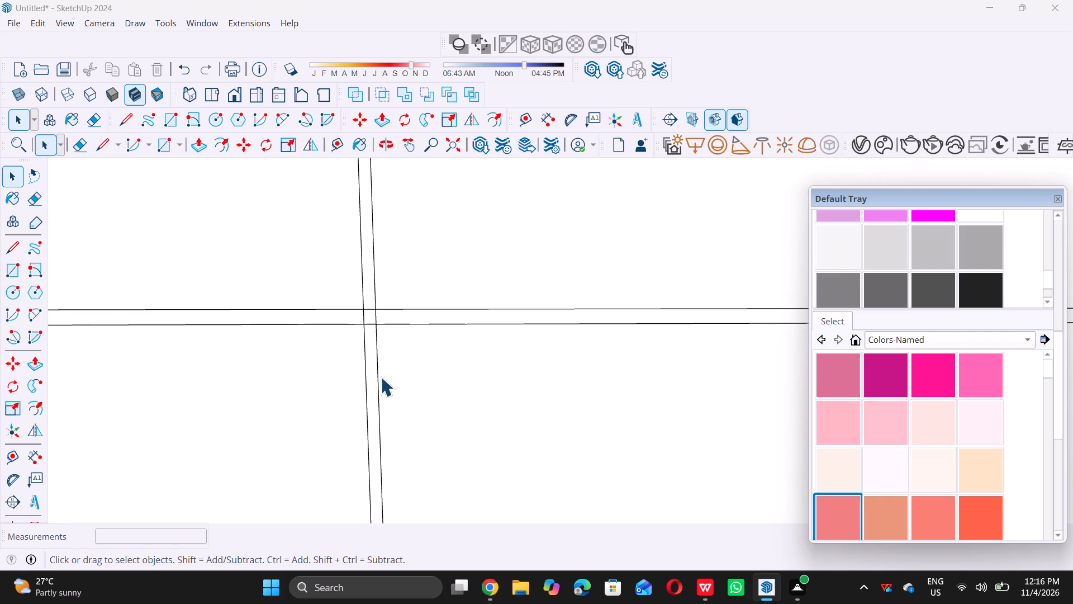
pyautogui.press('e')
pyautogui.scroll(11, 368, 320)
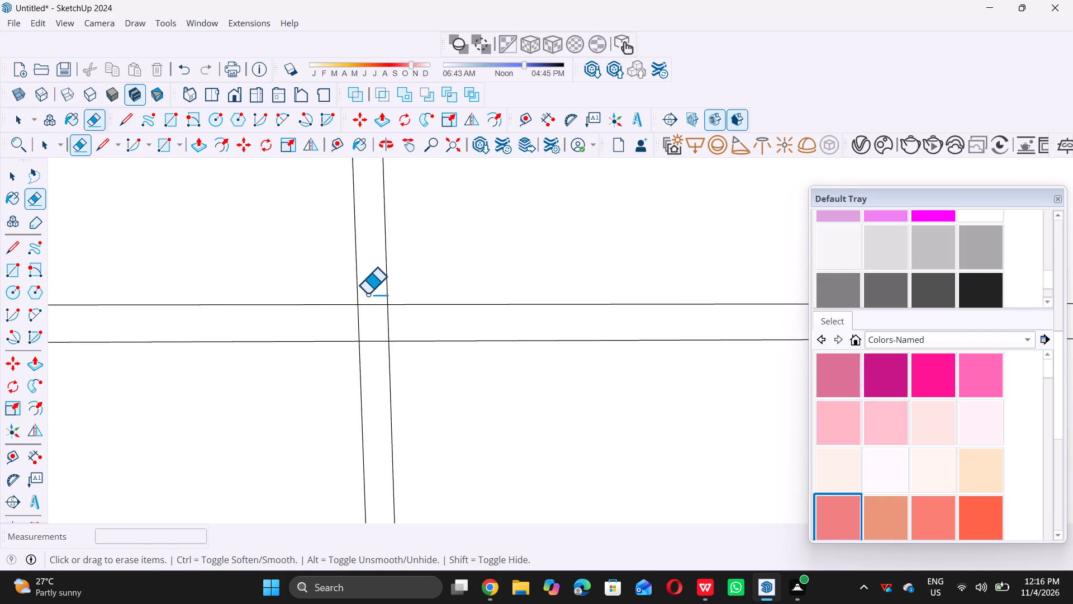
pyautogui.scroll(2, 367, 294)
pyautogui.moveTo(338, 339); pyautogui.dragTo(387, 353)
pyautogui.moveTo(391, 354); pyautogui.dragTo(404, 357)
pyautogui.moveTo(407, 357); pyautogui.dragTo(383, 312)
pyautogui.moveTo(382, 307); pyautogui.dragTo(382, 302)
pyautogui.doubleClick(382, 300)
pyautogui.doubleClick(379, 291)
pyautogui.moveTo(371, 310); pyautogui.dragTo(371, 317)
pyautogui.moveTo(370, 333); pyautogui.dragTo(370, 341)
pyautogui.moveTo(370, 346); pyautogui.dragTo(371, 351)
pyautogui.moveTo(371, 355); pyautogui.dragTo(370, 377)
pyautogui.moveTo(371, 379); pyautogui.dragTo(376, 405)
pyautogui.click(376, 405)
# Erase the crossing segments where the lowest horizontal joint meets the second vertical joint from the panel's left edge.
pyautogui.scroll(-16, 344, 362)
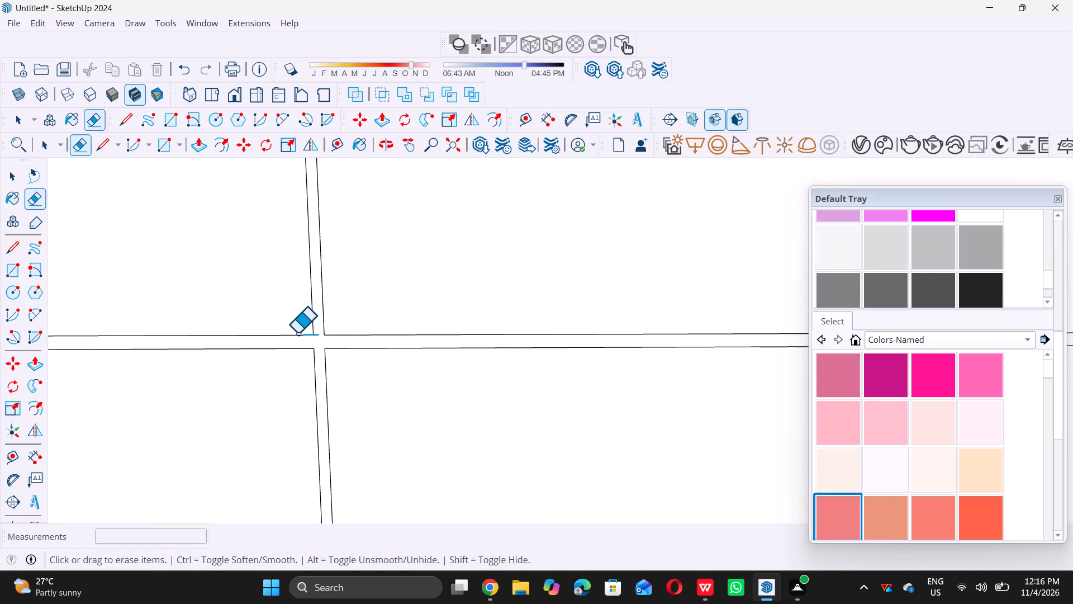
pyautogui.scroll(-10, 297, 333)
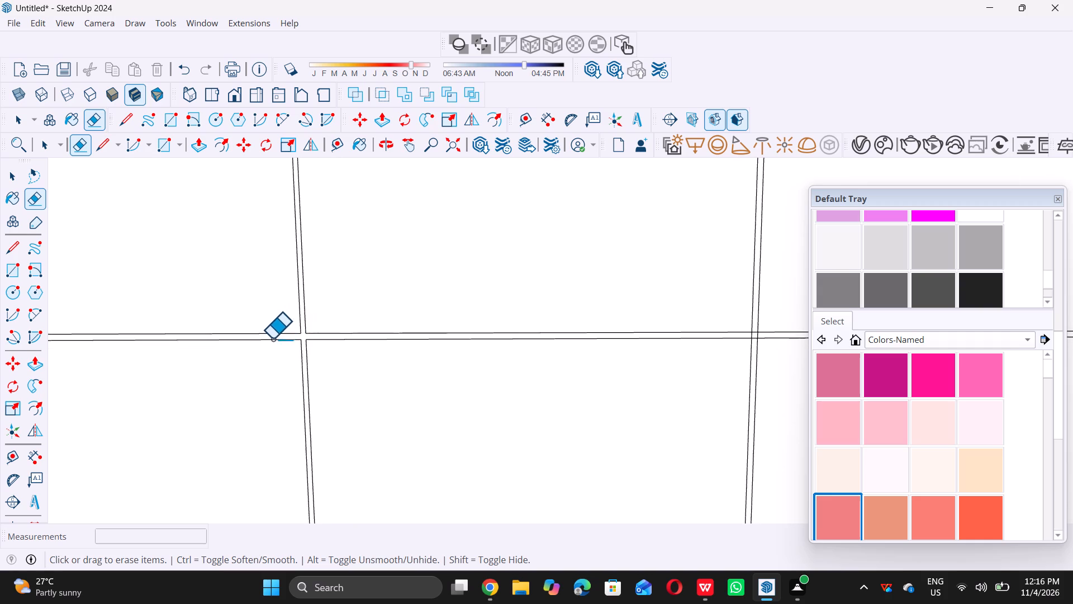
pyautogui.scroll(-7, 272, 338)
pyautogui.scroll(8, 499, 340)
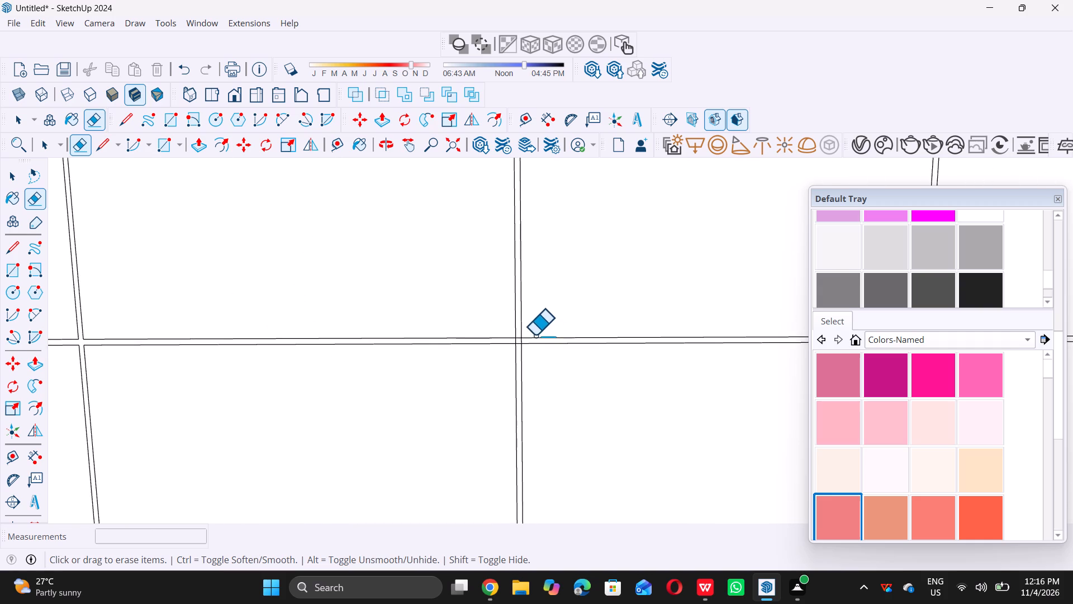
pyautogui.scroll(3, 535, 335)
pyautogui.scroll(18, 506, 343)
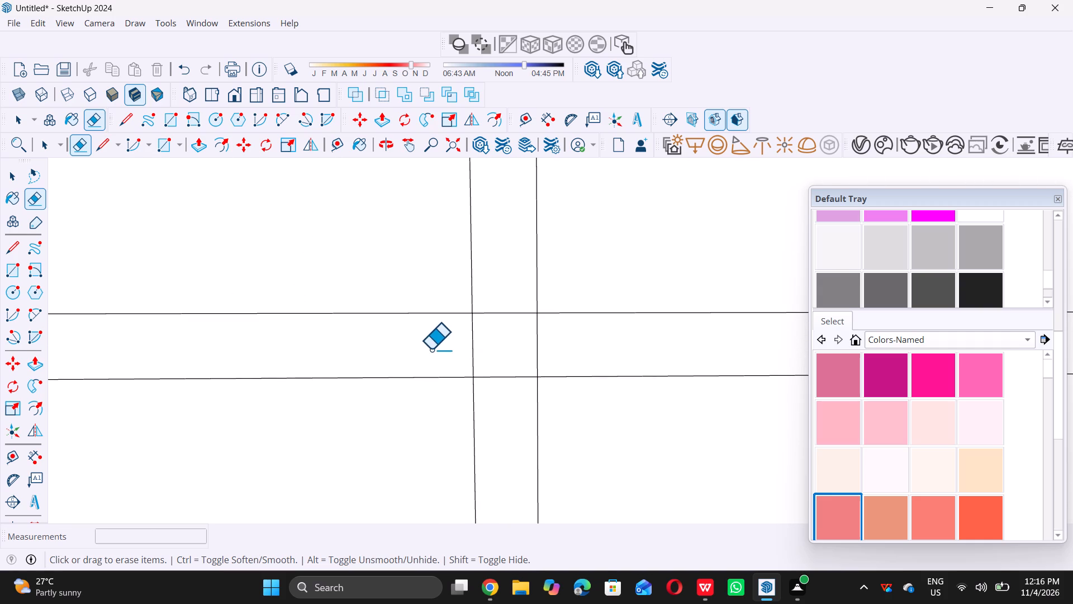
pyautogui.moveTo(443, 349); pyautogui.dragTo(512, 296)
pyautogui.click(512, 296)
pyautogui.moveTo(509, 302); pyautogui.dragTo(507, 307)
pyautogui.moveTo(506, 314); pyautogui.dragTo(504, 320)
pyautogui.moveTo(502, 329); pyautogui.dragTo(496, 388)
pyautogui.moveTo(494, 405); pyautogui.dragTo(495, 414)
pyautogui.click(495, 414)
# Erase the crossing segments where the lowest horizontal joint meets the third vertical joint from the panel's left edge.
pyautogui.scroll(-2, 419, 378)
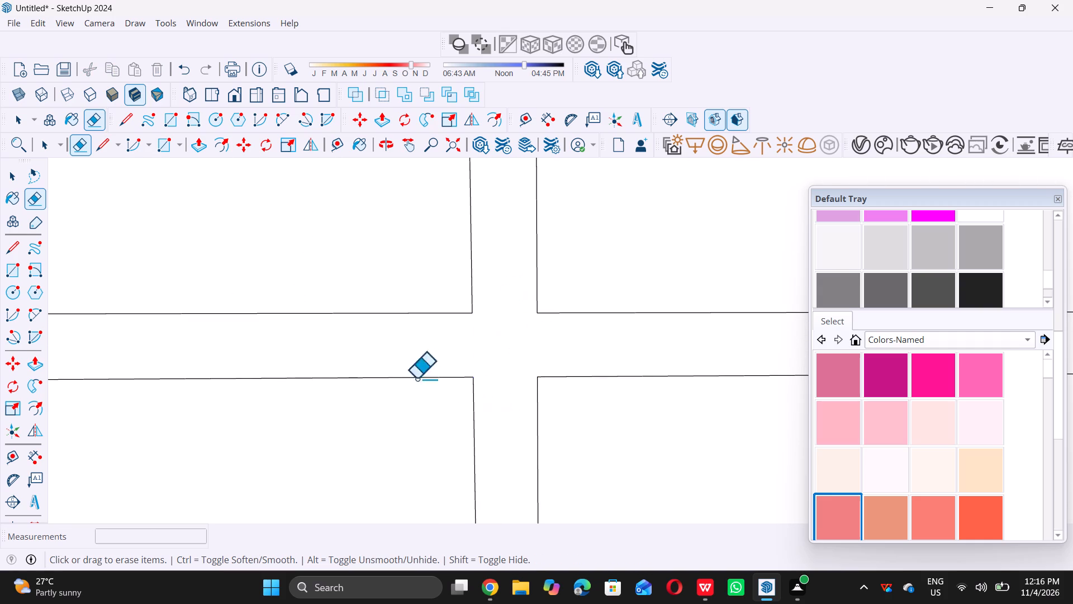
pyautogui.scroll(-20, 416, 378)
pyautogui.scroll(-11, 416, 378)
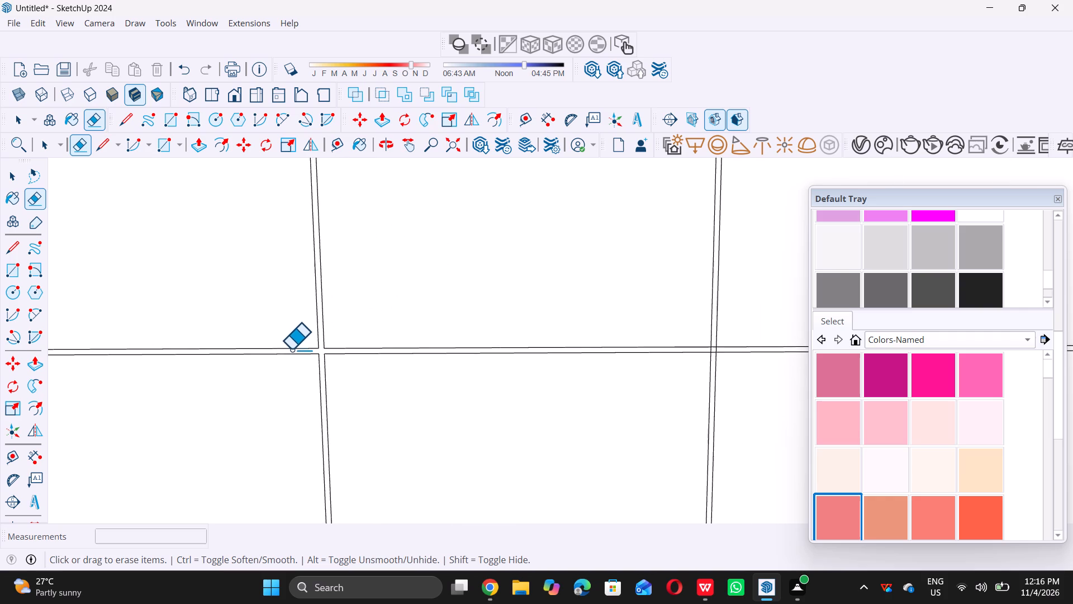
pyautogui.scroll(-2, 291, 349)
pyautogui.scroll(16, 571, 349)
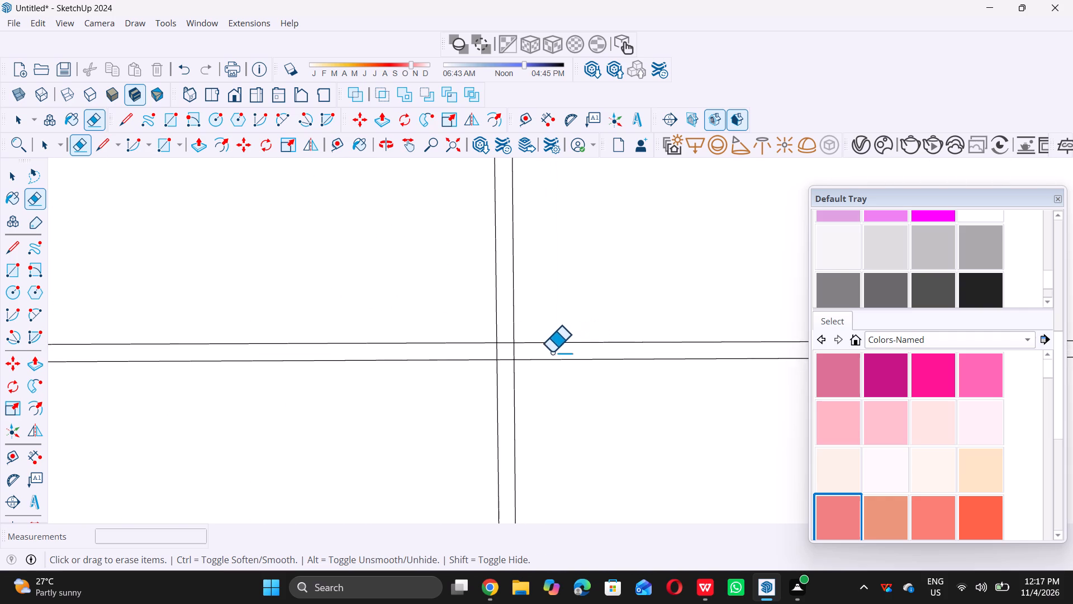
pyautogui.scroll(16, 497, 350)
pyautogui.moveTo(395, 351); pyautogui.dragTo(430, 356)
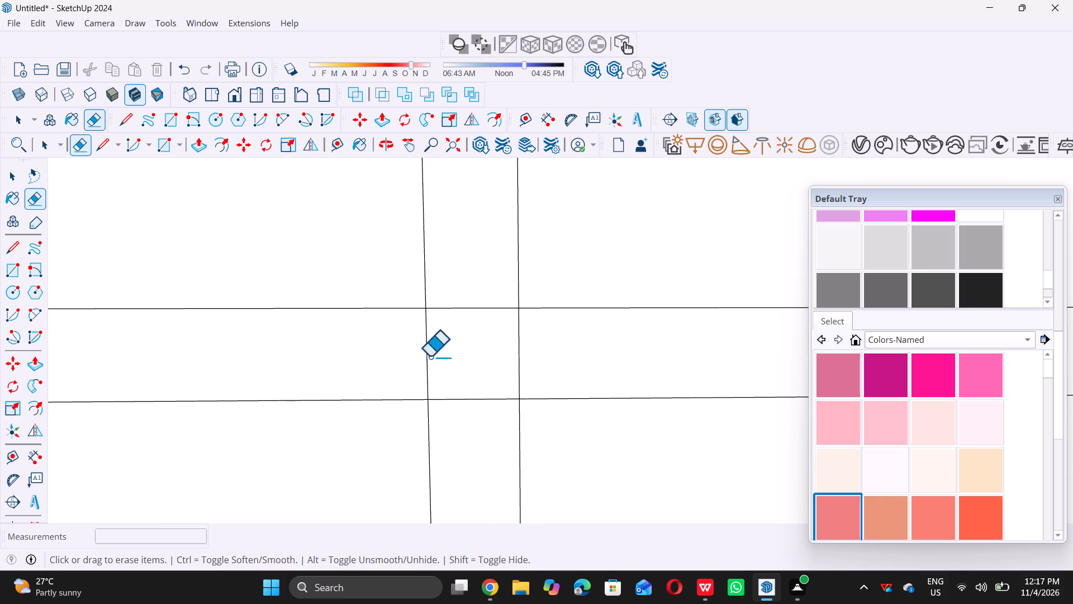
pyautogui.moveTo(430, 356); pyautogui.dragTo(481, 322)
pyautogui.click(476, 296)
pyautogui.moveTo(474, 295); pyautogui.dragTo(474, 305)
pyautogui.moveTo(474, 309); pyautogui.dragTo(469, 433)
pyautogui.click(469, 433)
# Erase the crossing segments where the lowest horizontal joint meets the panel's rightmost vertical joint.
pyautogui.scroll(-6, 453, 404)
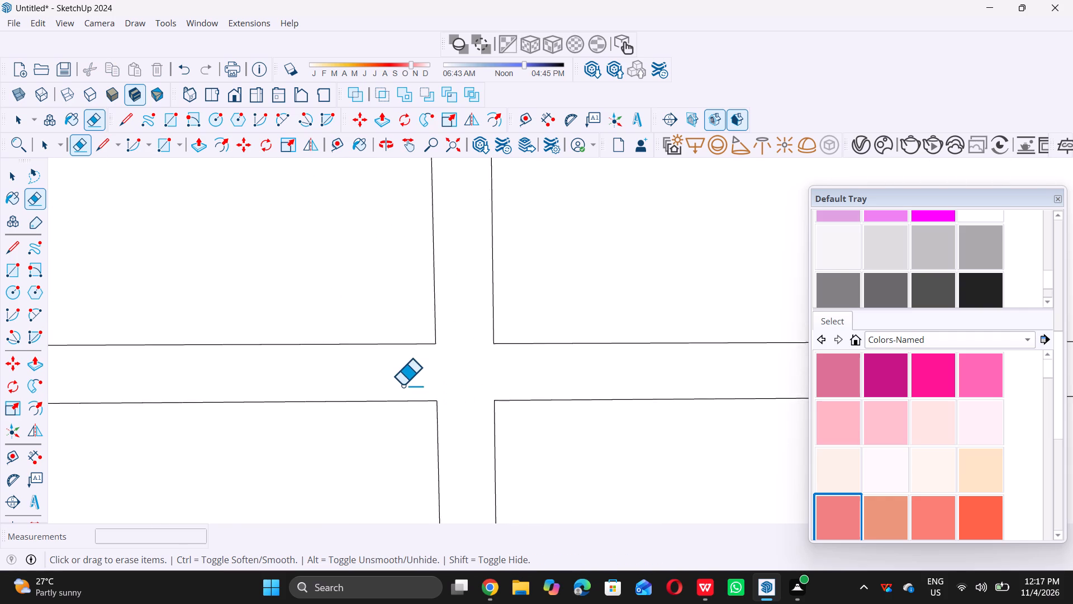
pyautogui.scroll(-20, 402, 385)
pyautogui.scroll(-3, 402, 385)
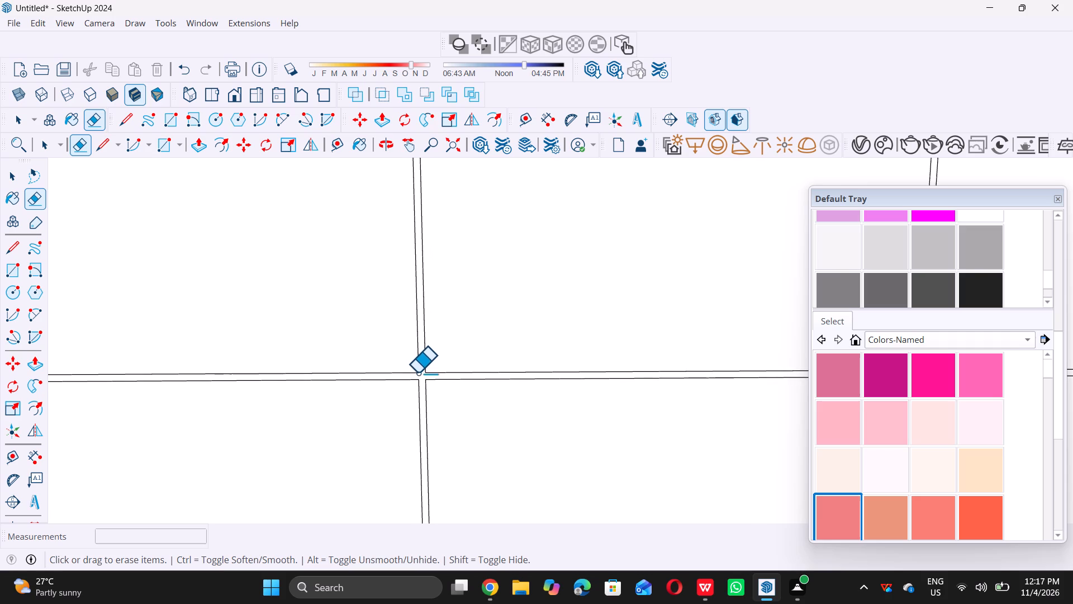
pyautogui.scroll(-14, 417, 371)
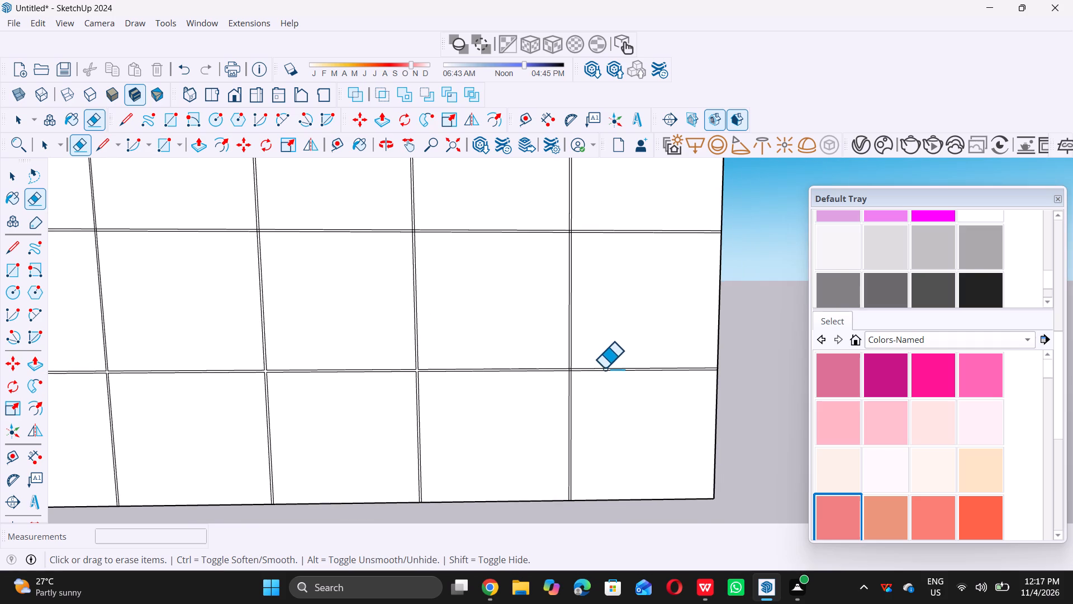
pyautogui.scroll(6, 604, 368)
pyautogui.scroll(17, 544, 374)
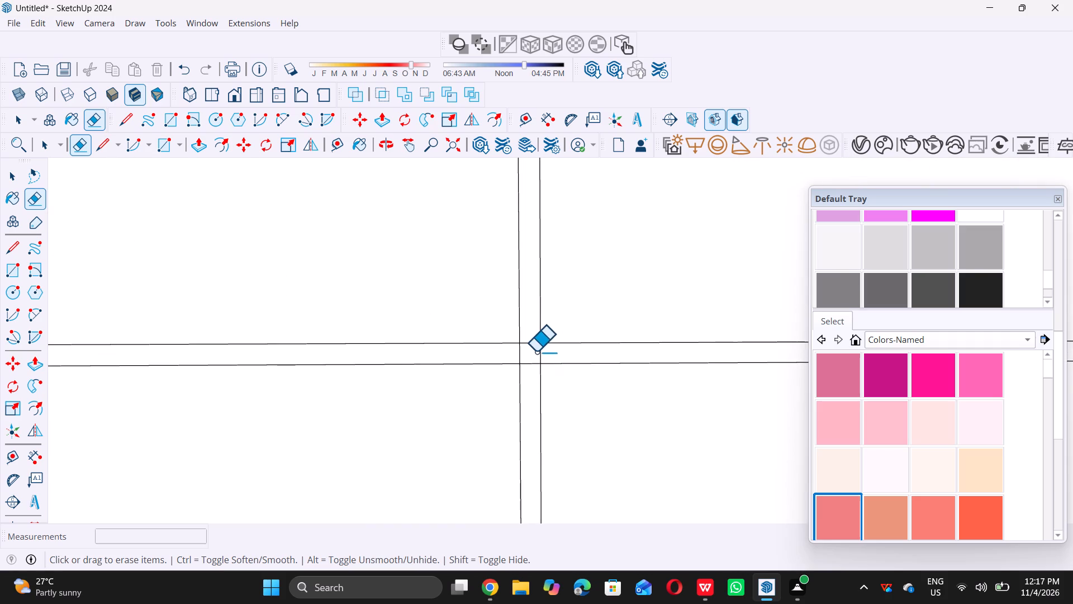
pyautogui.scroll(8, 537, 355)
pyautogui.moveTo(473, 351); pyautogui.dragTo(506, 308)
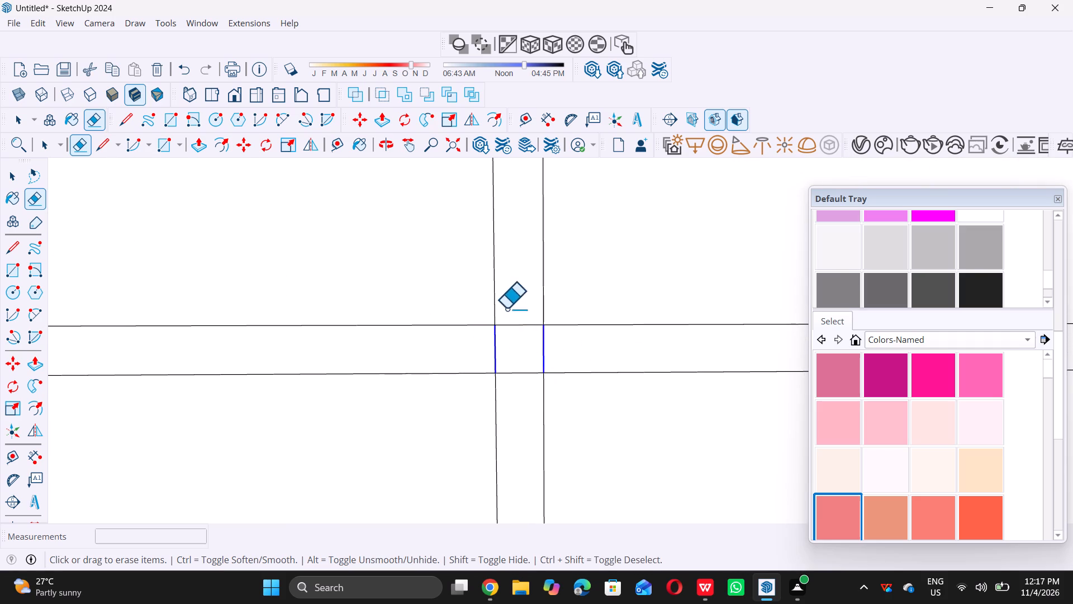
pyautogui.moveTo(506, 309); pyautogui.dragTo(509, 316)
pyautogui.moveTo(509, 320); pyautogui.dragTo(525, 399)
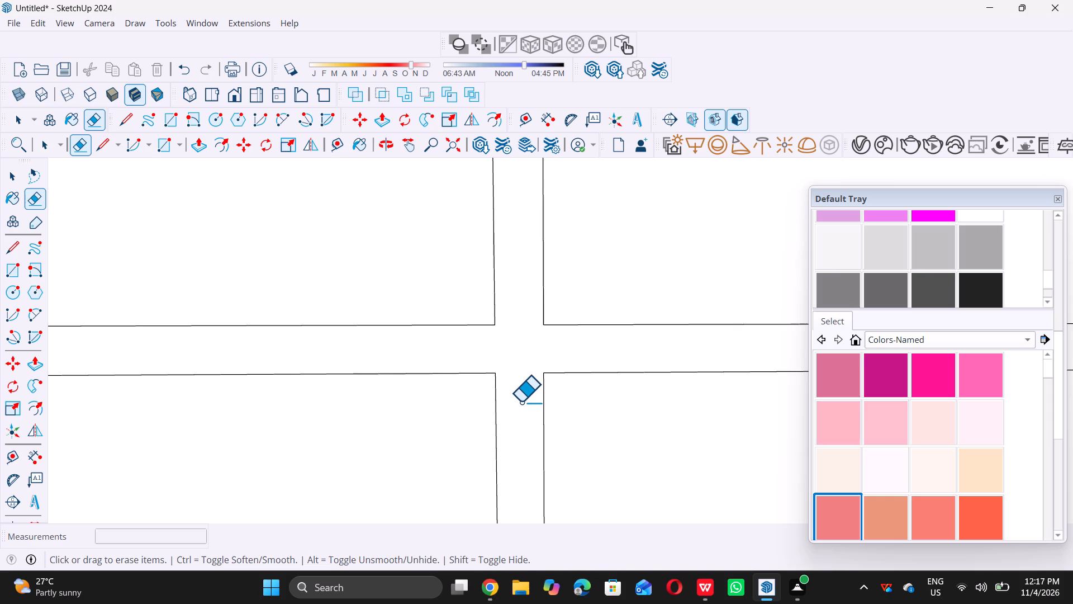
# Erase the crossing segments where the second horizontal joint from the panel's base meets the rightmost vertical joint.
pyautogui.scroll(-20, 523, 400)
pyautogui.scroll(-6, 523, 400)
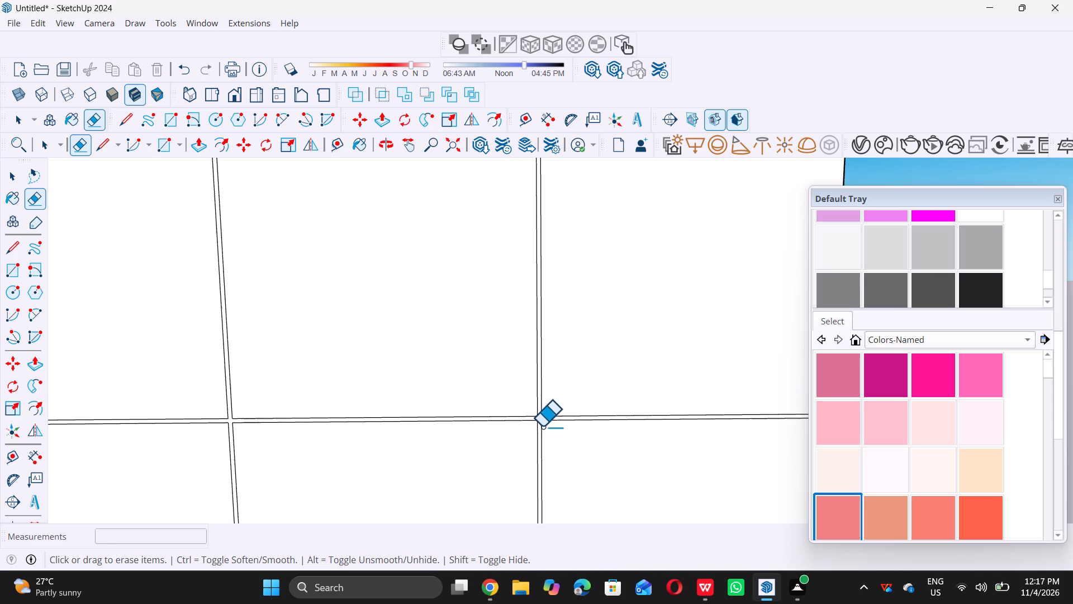
pyautogui.scroll(-9, 542, 426)
pyautogui.scroll(6, 541, 324)
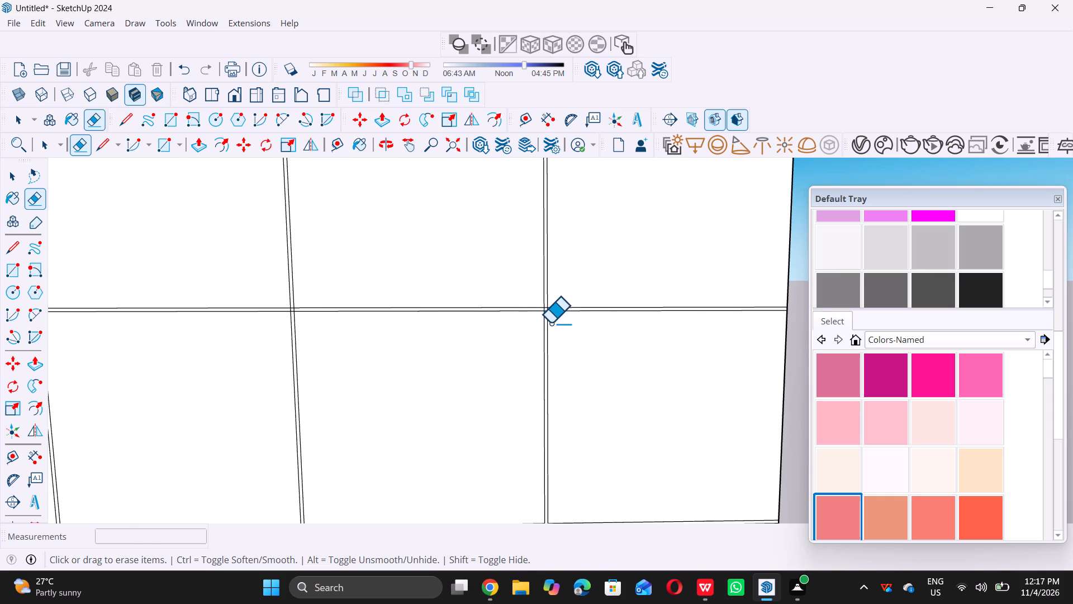
pyautogui.scroll(18, 550, 313)
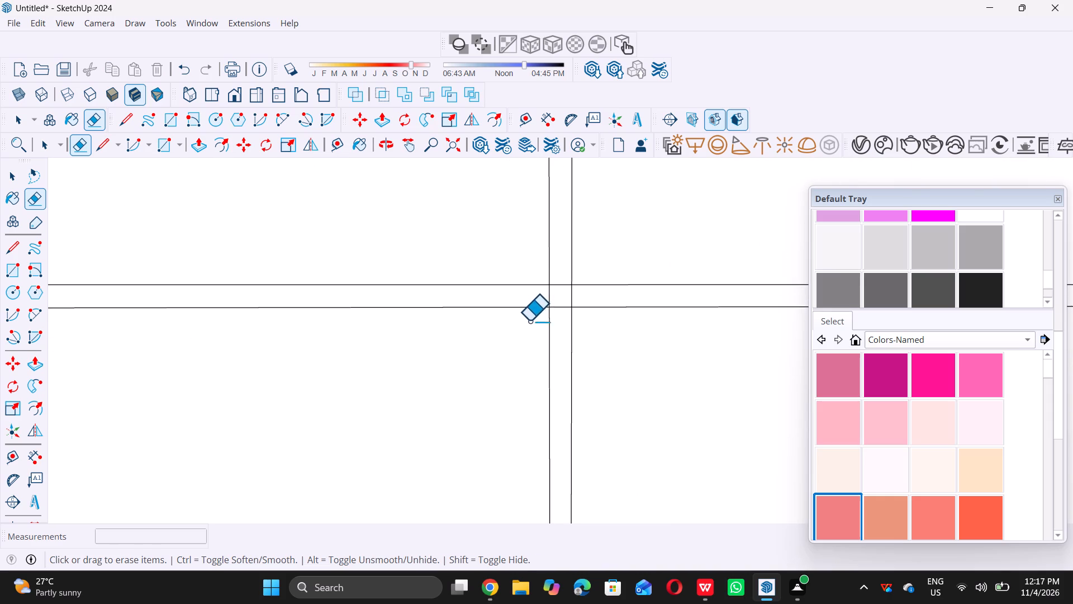
pyautogui.scroll(13, 553, 295)
pyautogui.moveTo(509, 308); pyautogui.dragTo(663, 283)
pyautogui.moveTo(662, 283); pyautogui.dragTo(656, 282)
pyautogui.moveTo(636, 267); pyautogui.dragTo(609, 277)
pyautogui.click(609, 279)
pyautogui.middleClick(609, 281)
pyautogui.click(609, 282)
pyautogui.doubleClick(587, 288)
pyautogui.moveTo(582, 279); pyautogui.dragTo(578, 272)
pyautogui.doubleClick(577, 272)
pyautogui.moveTo(576, 267); pyautogui.dragTo(575, 261)
pyautogui.moveTo(575, 261); pyautogui.dragTo(550, 333)
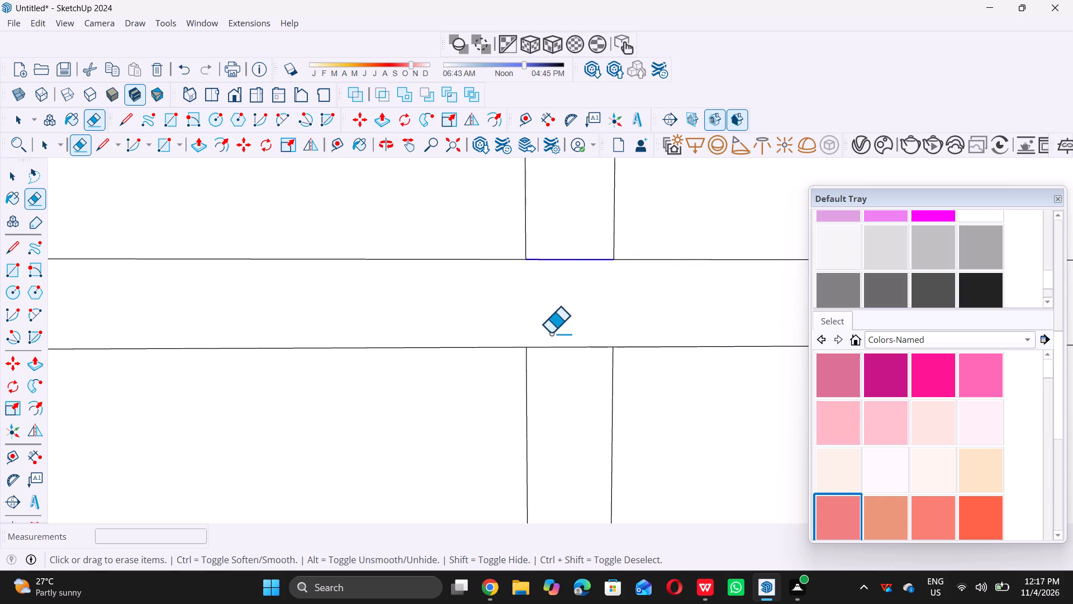
pyautogui.moveTo(550, 333); pyautogui.dragTo(558, 374)
pyautogui.click(558, 375)
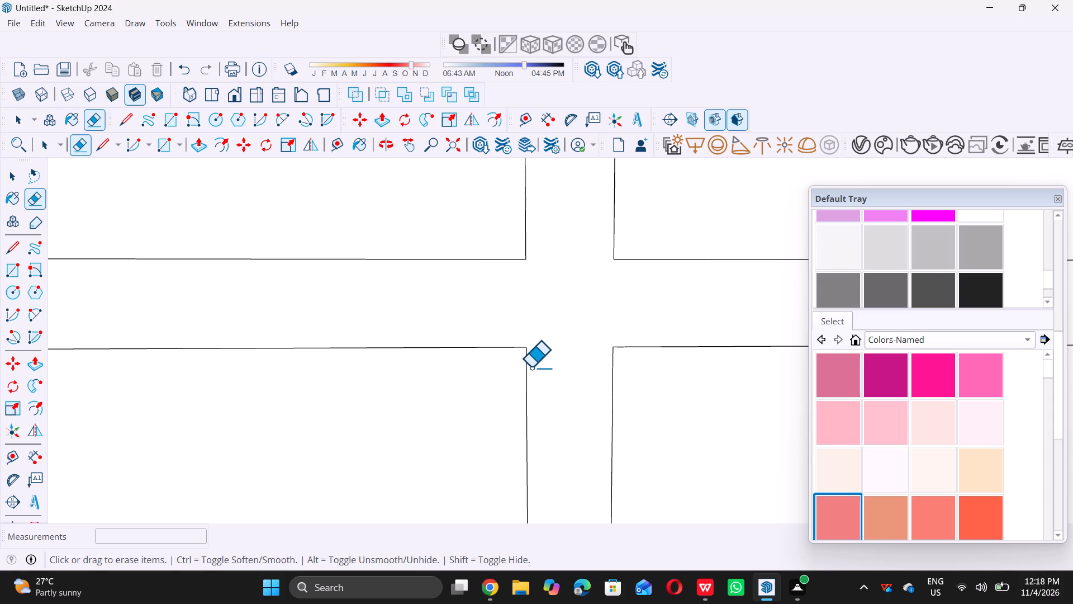
# Erase the crossing segments where the second horizontal joint from the panel's base meets the third vertical joint from its left edge.
pyautogui.scroll(-11, 533, 342)
pyautogui.scroll(-11, 487, 319)
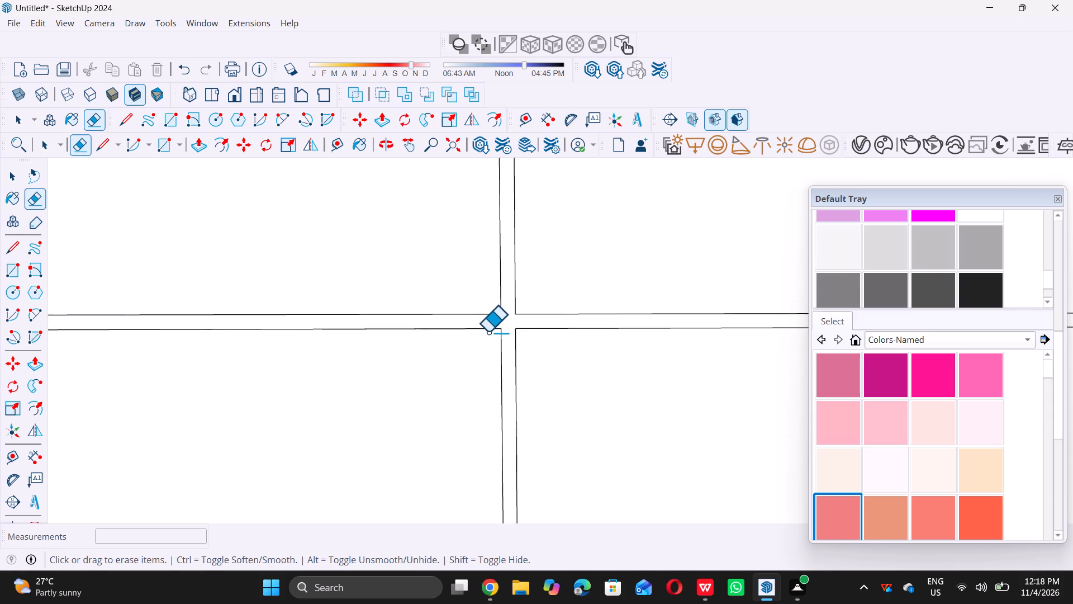
pyautogui.scroll(-15, 488, 332)
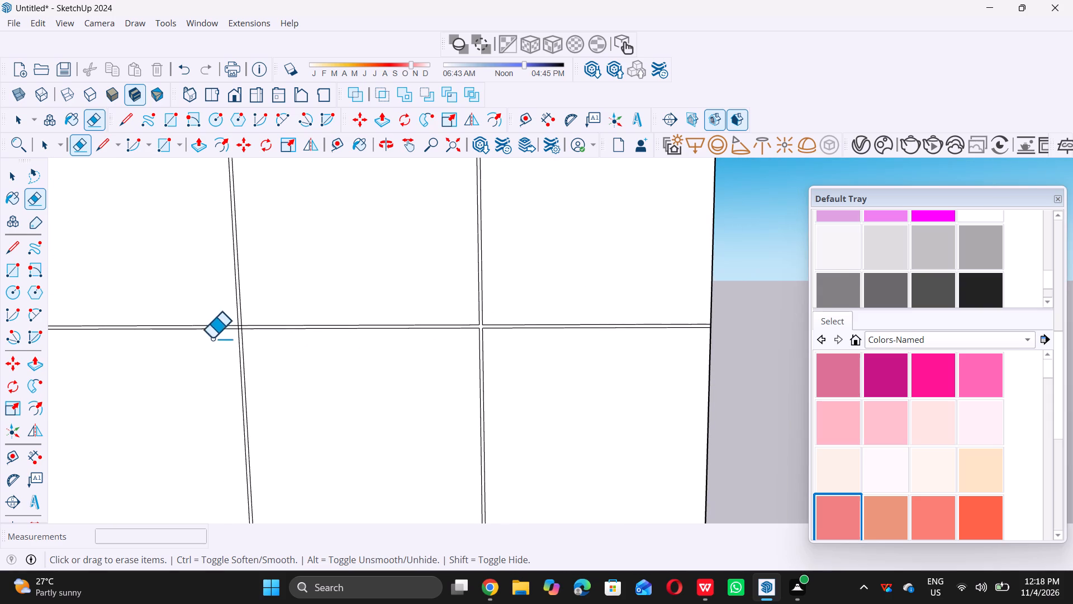
pyautogui.scroll(14, 198, 331)
pyautogui.scroll(8, 254, 319)
pyautogui.scroll(6, 345, 348)
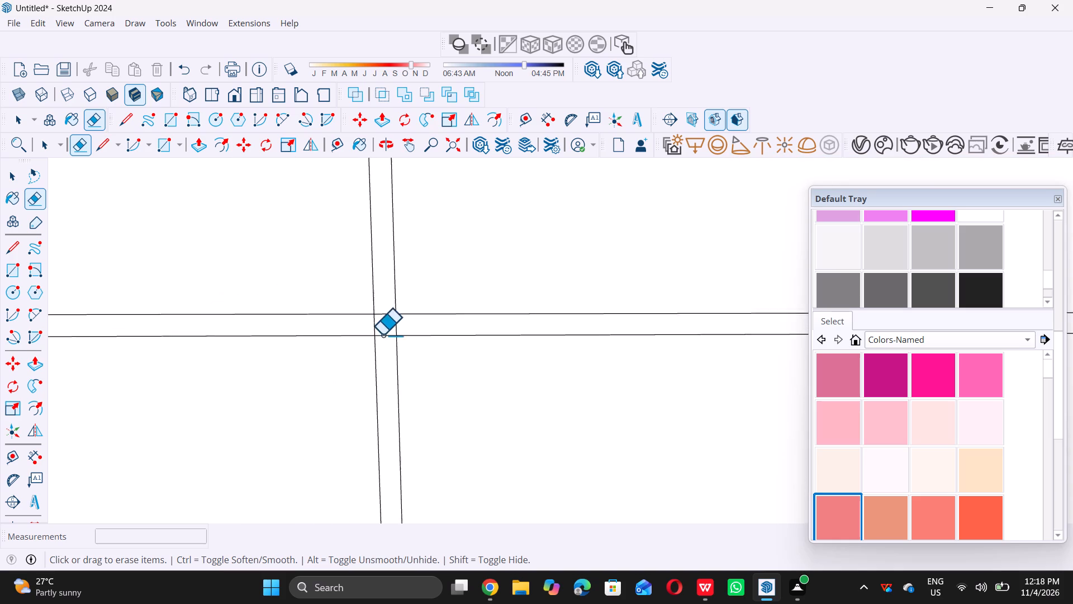
pyautogui.scroll(10, 388, 317)
pyautogui.moveTo(330, 337); pyautogui.dragTo(353, 338)
pyautogui.moveTo(359, 338); pyautogui.dragTo(438, 345)
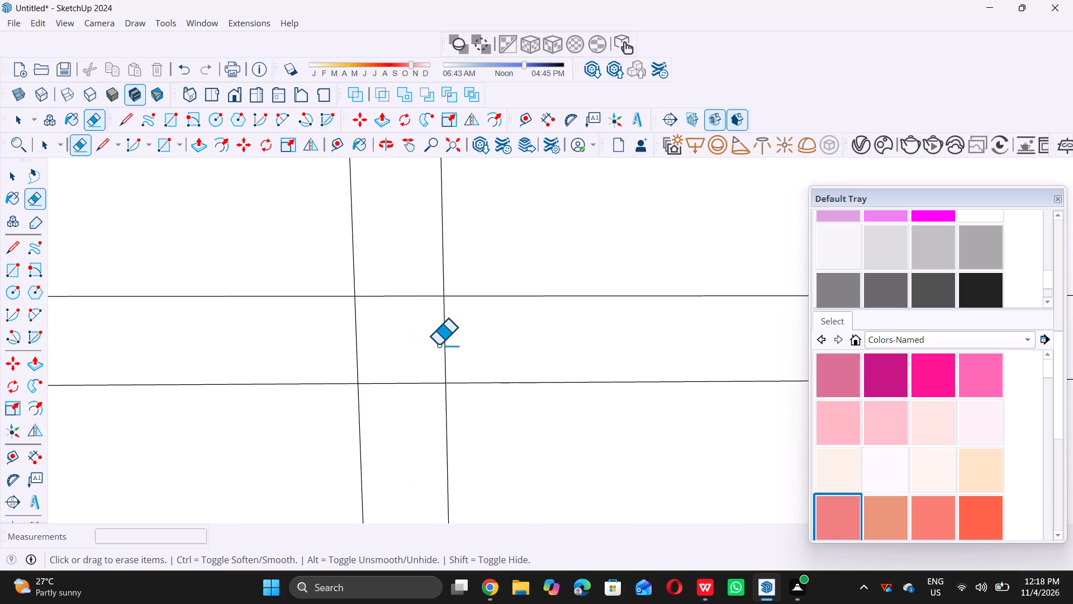
pyautogui.click(438, 345)
pyautogui.moveTo(438, 345); pyautogui.dragTo(484, 343)
pyautogui.moveTo(476, 342); pyautogui.dragTo(401, 359)
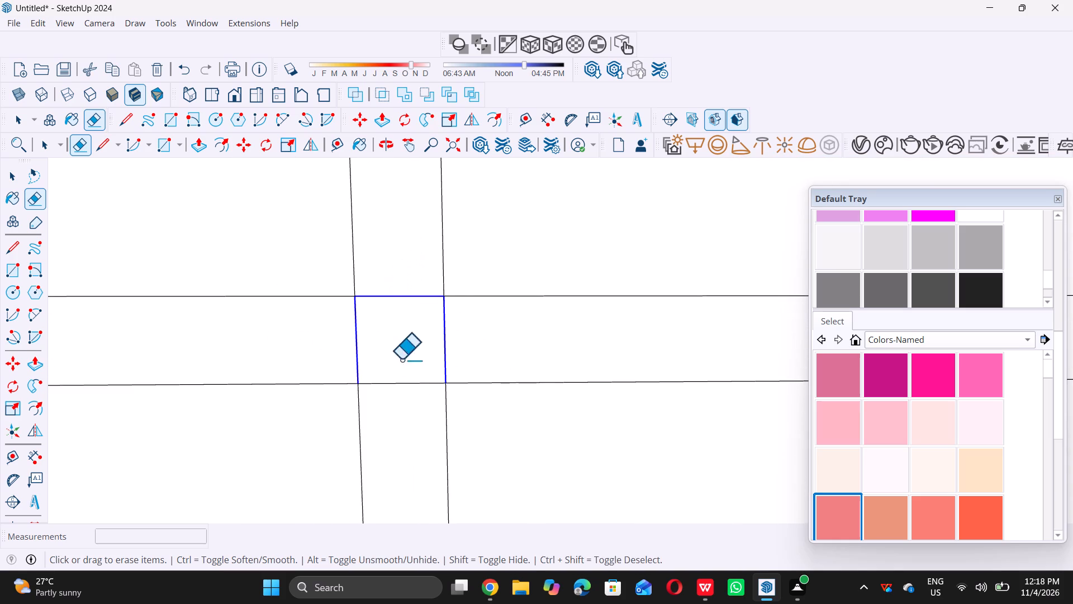
pyautogui.moveTo(401, 359); pyautogui.dragTo(402, 414)
pyautogui.click(402, 415)
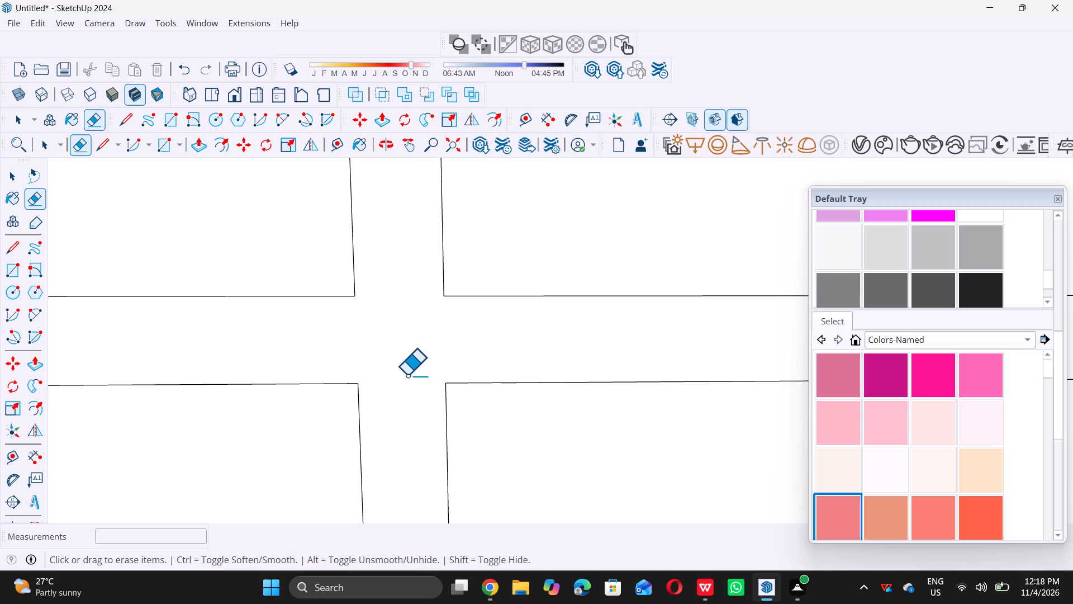
# Erase the crossing segments where the third horizontal joint from the panel's base meets the second vertical joint from its left edge.
pyautogui.scroll(-20, 409, 364)
pyautogui.scroll(-4, 409, 364)
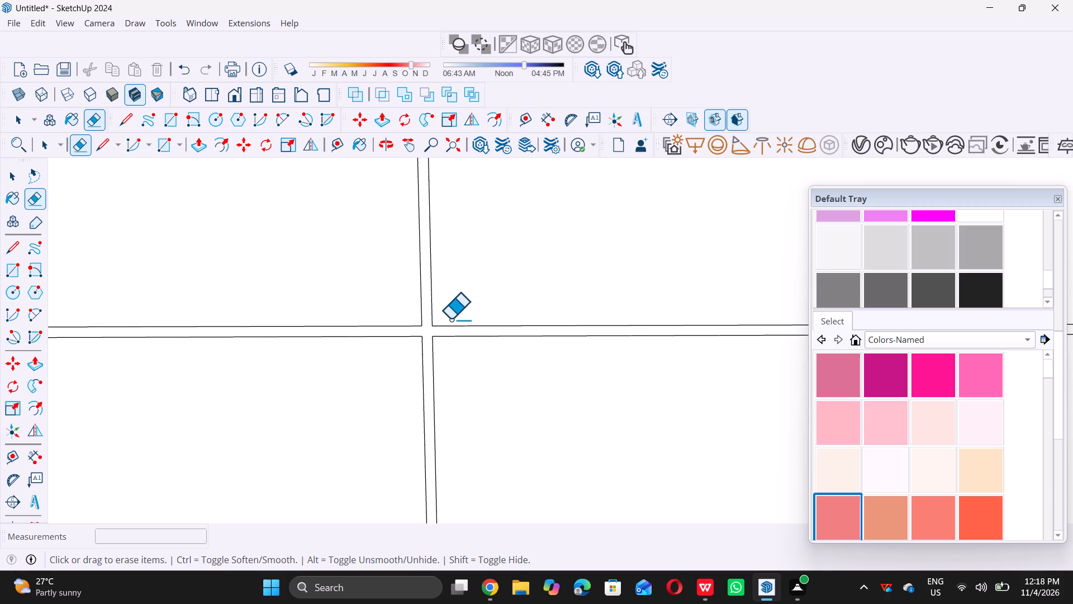
pyautogui.scroll(-20, 450, 319)
pyautogui.scroll(-9, 450, 319)
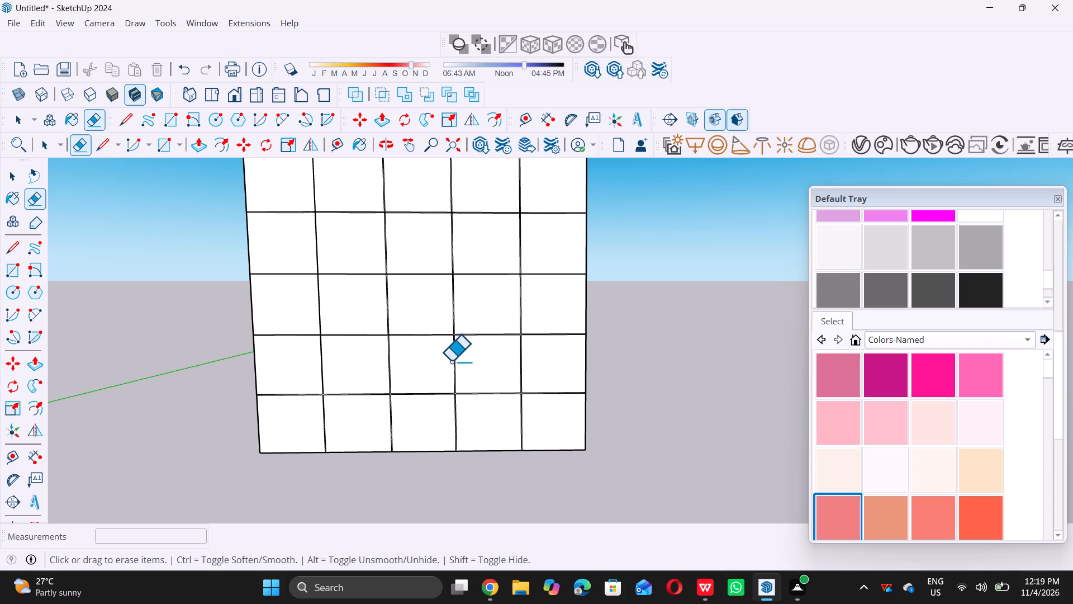
pyautogui.scroll(6, 427, 341)
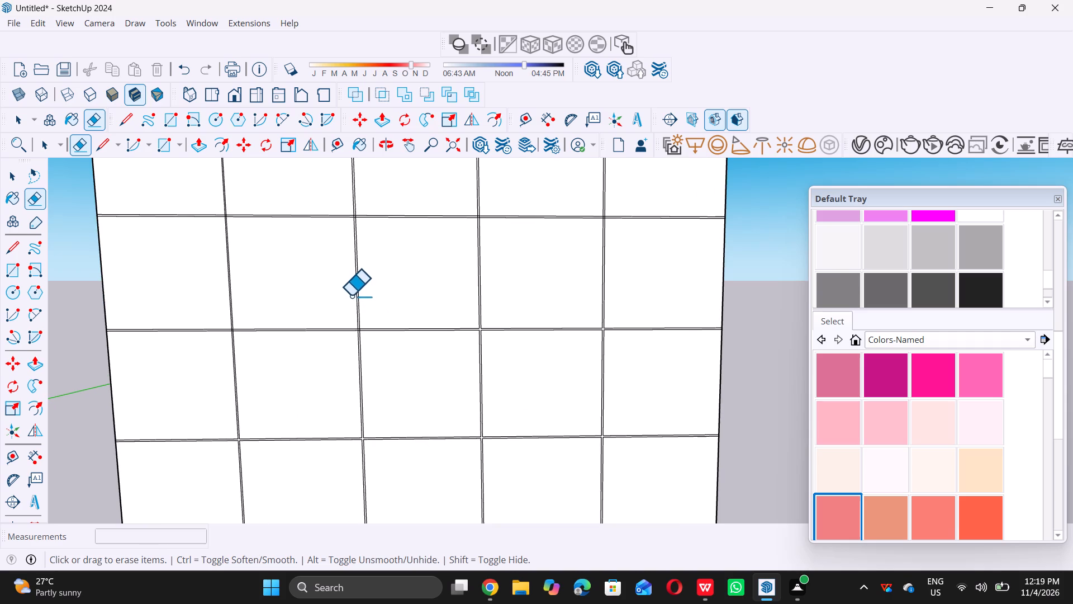
pyautogui.scroll(17, 348, 206)
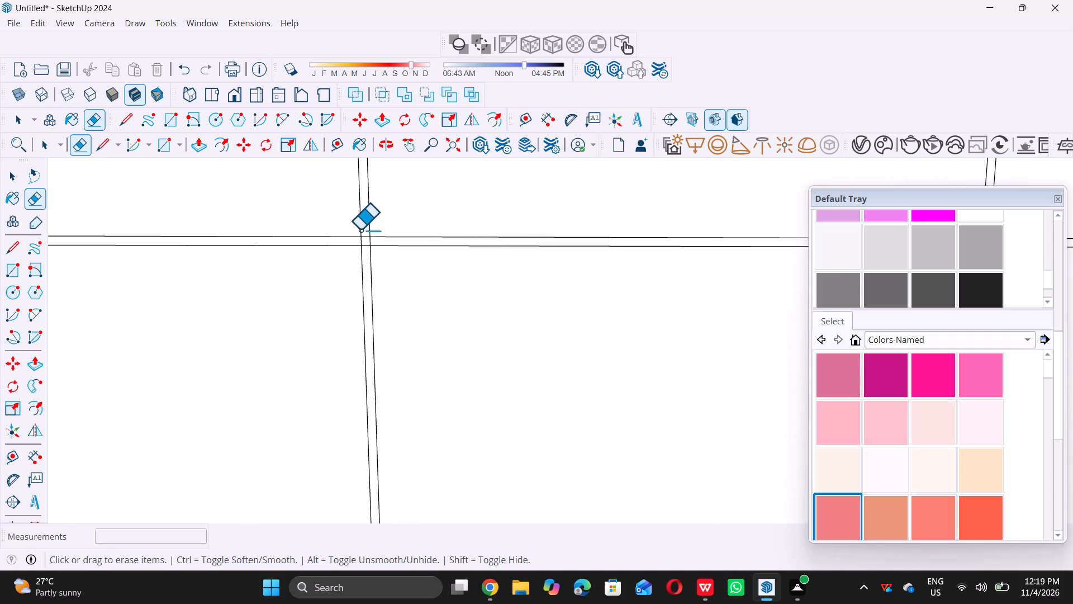
pyautogui.scroll(19, 359, 232)
pyautogui.scroll(-7, 368, 279)
pyautogui.scroll(-19, 375, 280)
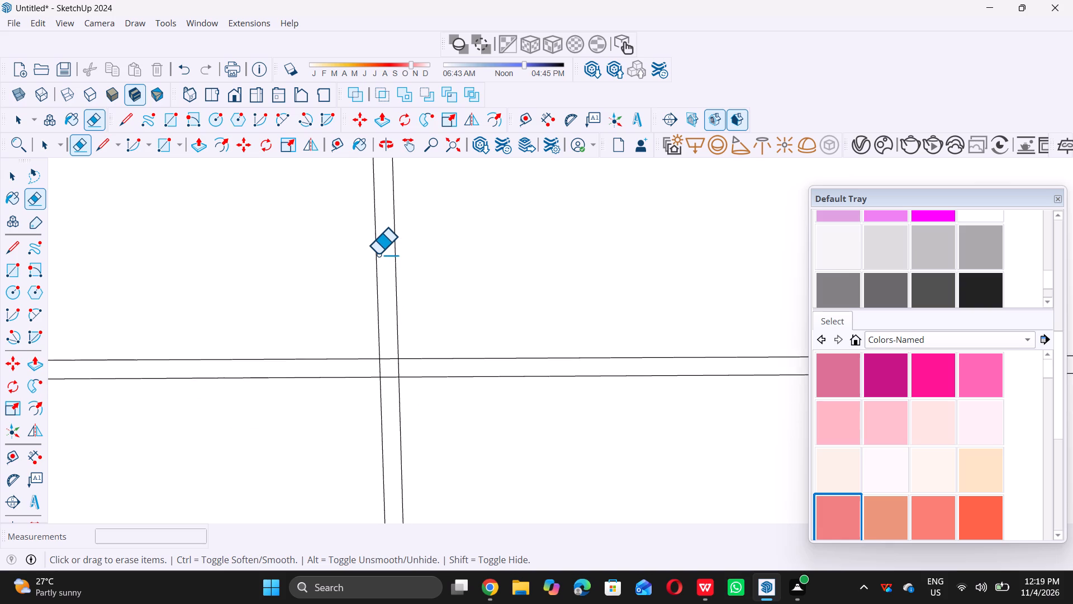
pyautogui.scroll(-8, 378, 254)
pyautogui.scroll(8, 382, 314)
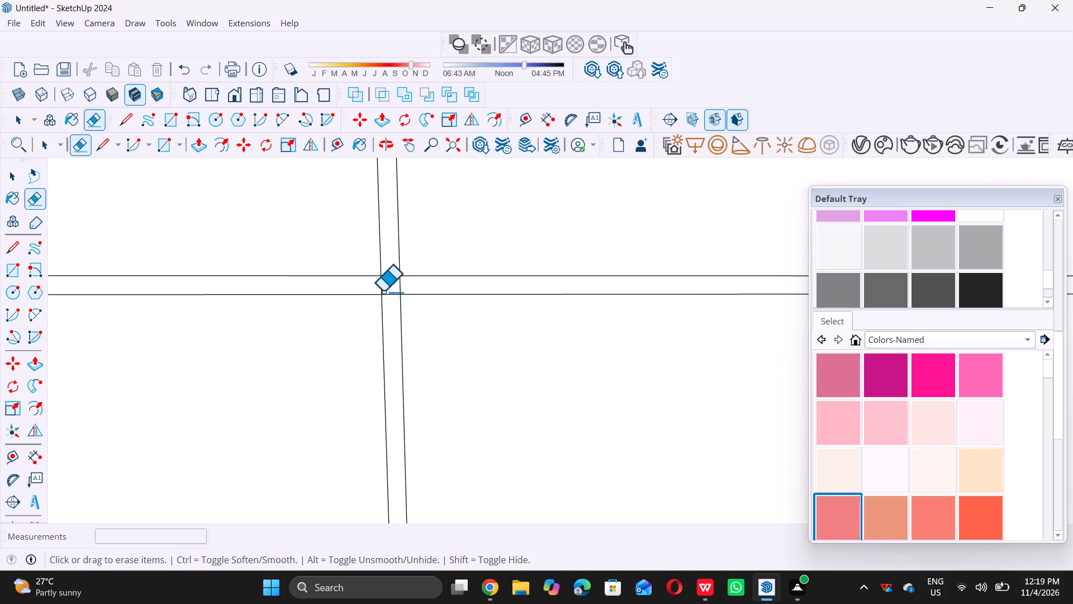
pyautogui.scroll(16, 385, 287)
pyautogui.moveTo(331, 294); pyautogui.dragTo(413, 294)
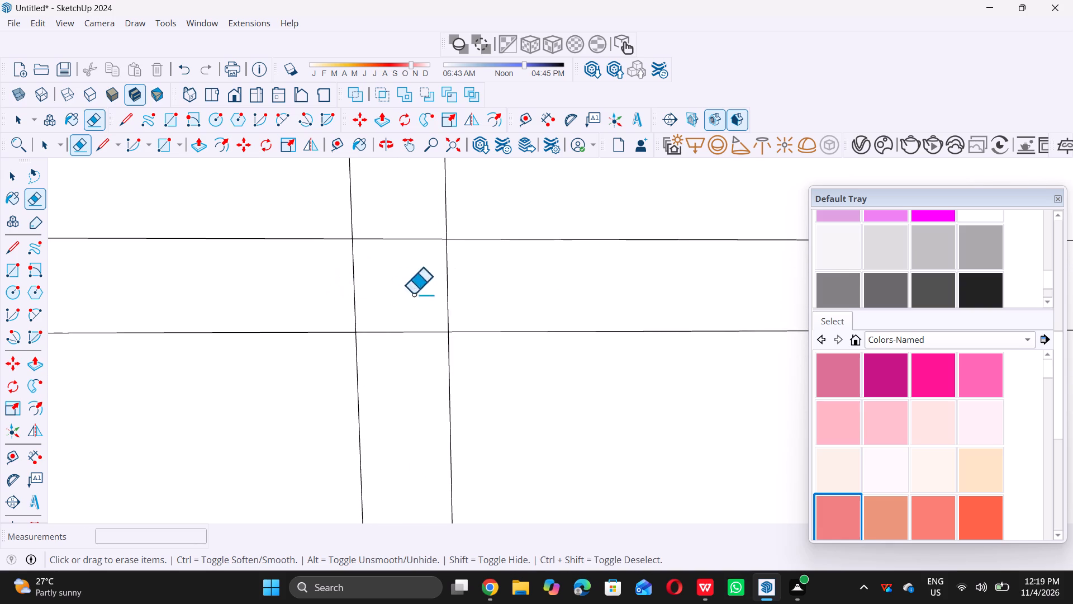
pyautogui.moveTo(413, 294); pyautogui.dragTo(405, 209)
pyautogui.click(403, 205)
pyautogui.moveTo(400, 209); pyautogui.dragTo(396, 224)
pyautogui.moveTo(395, 230); pyautogui.dragTo(393, 235)
pyautogui.moveTo(392, 241); pyautogui.dragTo(391, 254)
pyautogui.moveTo(389, 261); pyautogui.dragTo(386, 306)
pyautogui.moveTo(386, 311); pyautogui.dragTo(397, 351)
pyautogui.click(397, 351)
# Erase the crossing segments where the third horizontal joint from the panel's base meets the third vertical joint from its left edge.
pyautogui.scroll(-6, 394, 341)
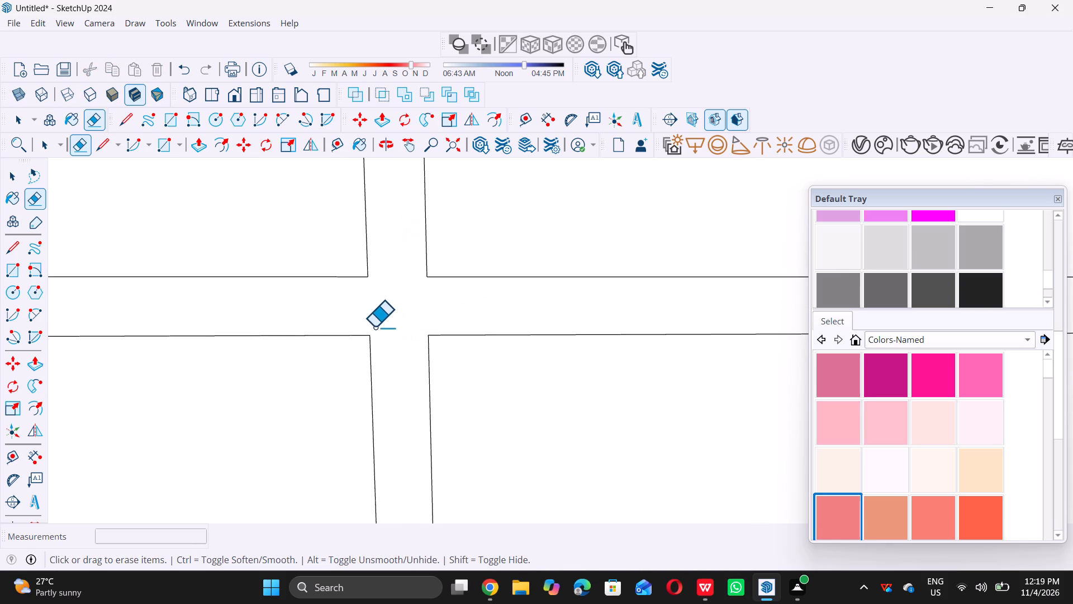
pyautogui.scroll(-18, 374, 327)
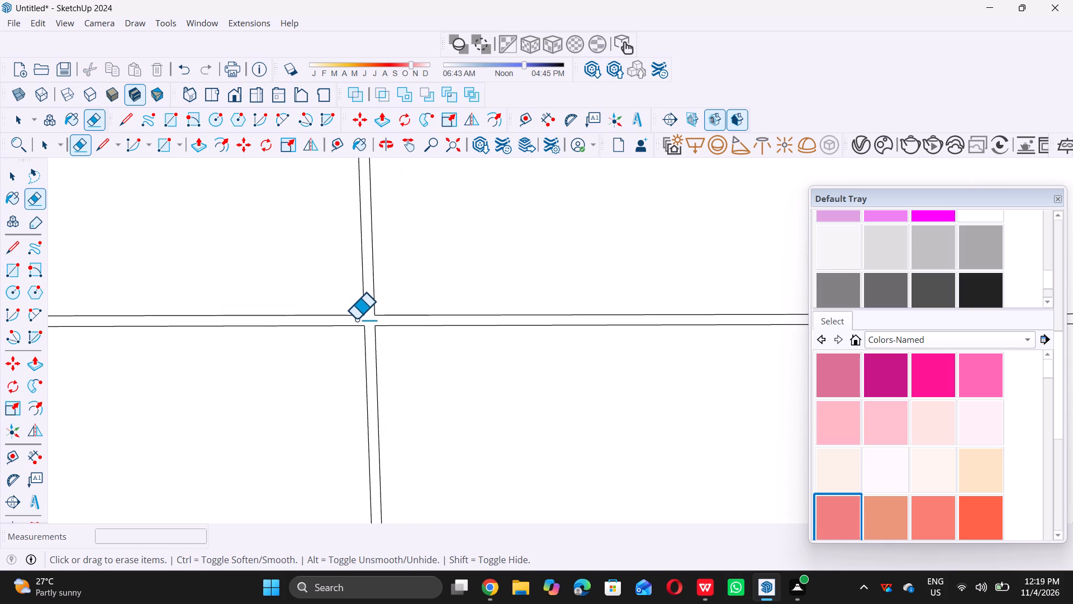
pyautogui.scroll(-16, 355, 317)
pyautogui.scroll(4, 522, 329)
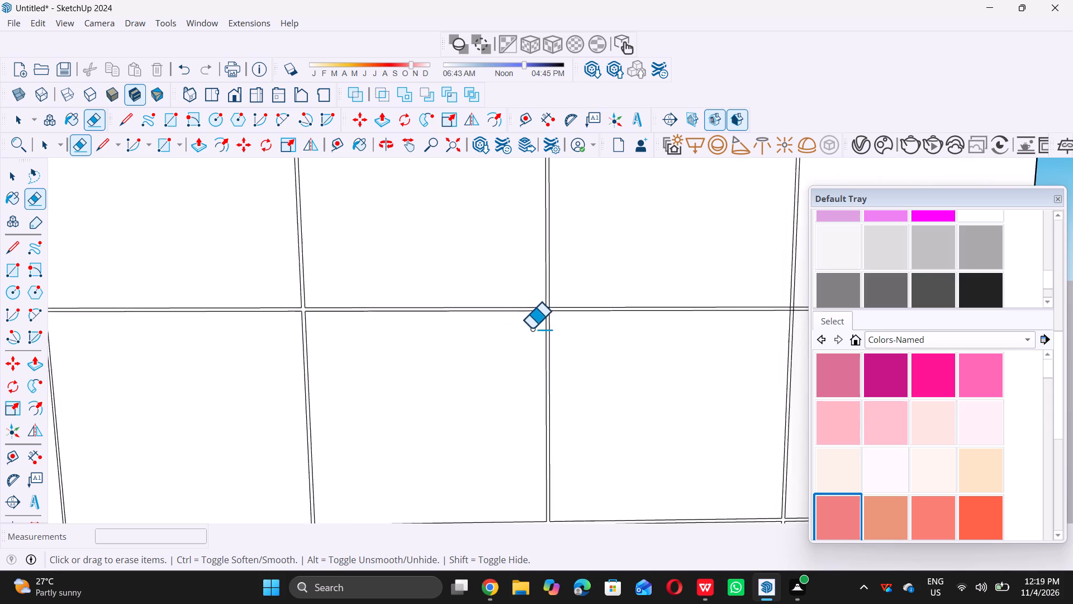
pyautogui.scroll(3, 531, 328)
pyautogui.scroll(7, 595, 296)
pyautogui.scroll(7, 518, 301)
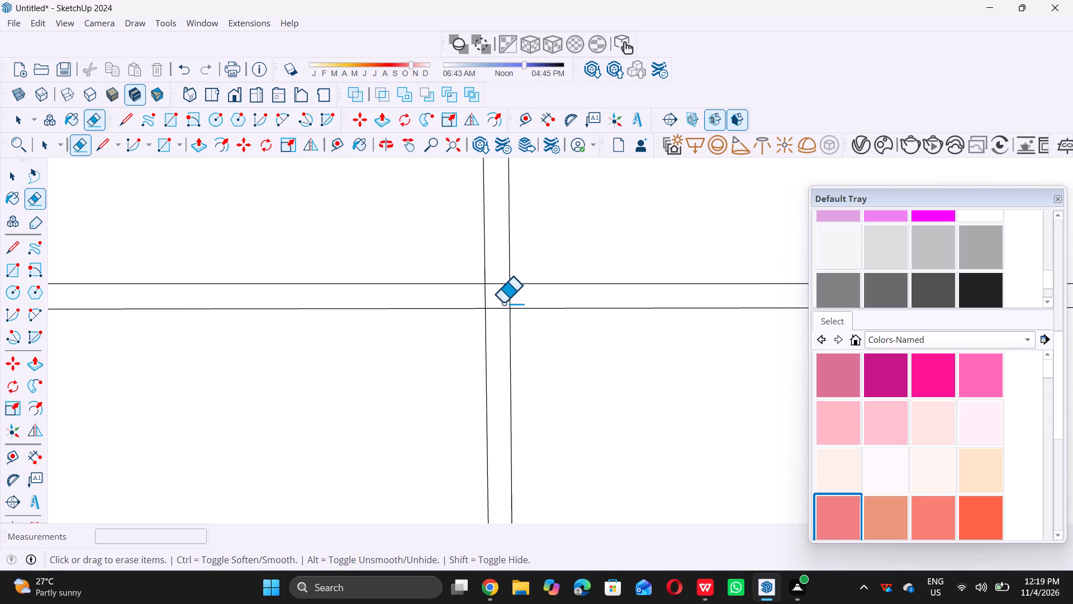
pyautogui.scroll(9, 498, 303)
pyautogui.moveTo(453, 309); pyautogui.dragTo(540, 323)
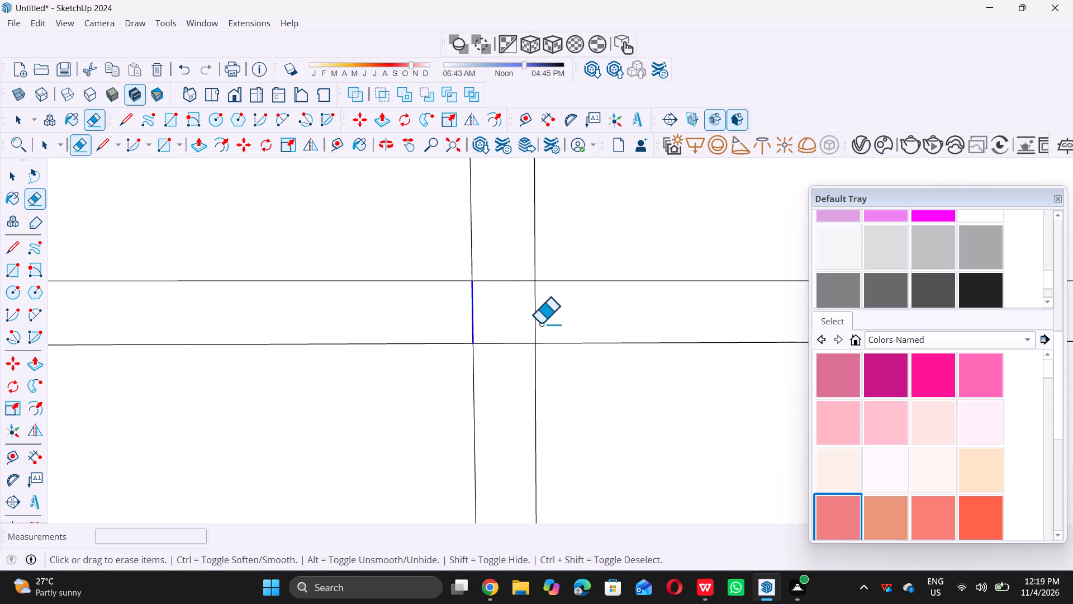
pyautogui.moveTo(540, 323); pyautogui.dragTo(505, 369)
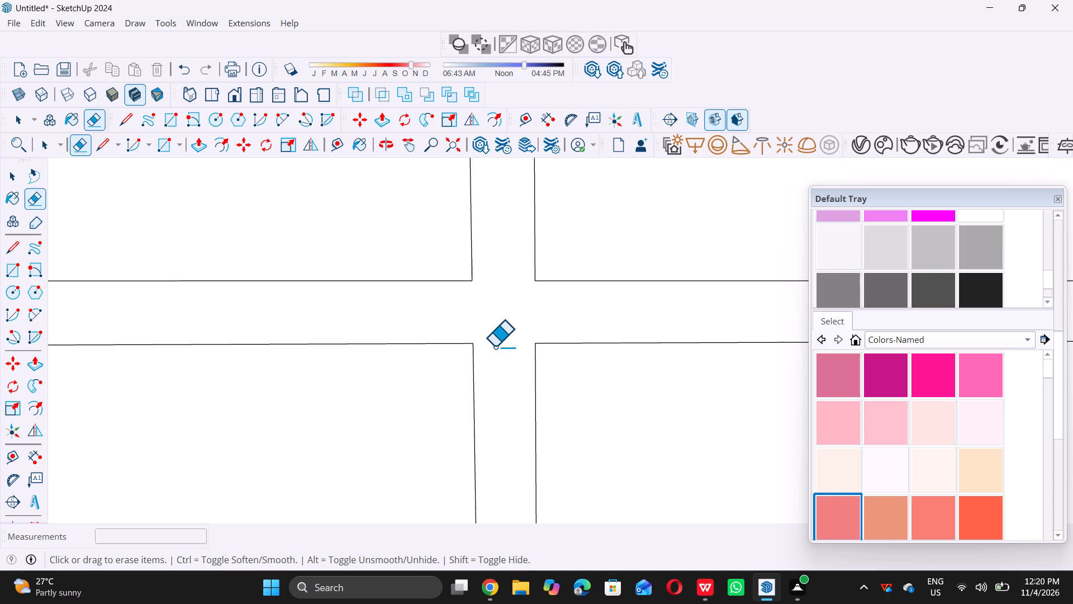
# Erase the crossing segments where the fourth horizontal joint from the panel's base meets the first vertical joint from its left edge.
pyautogui.scroll(-16, 495, 346)
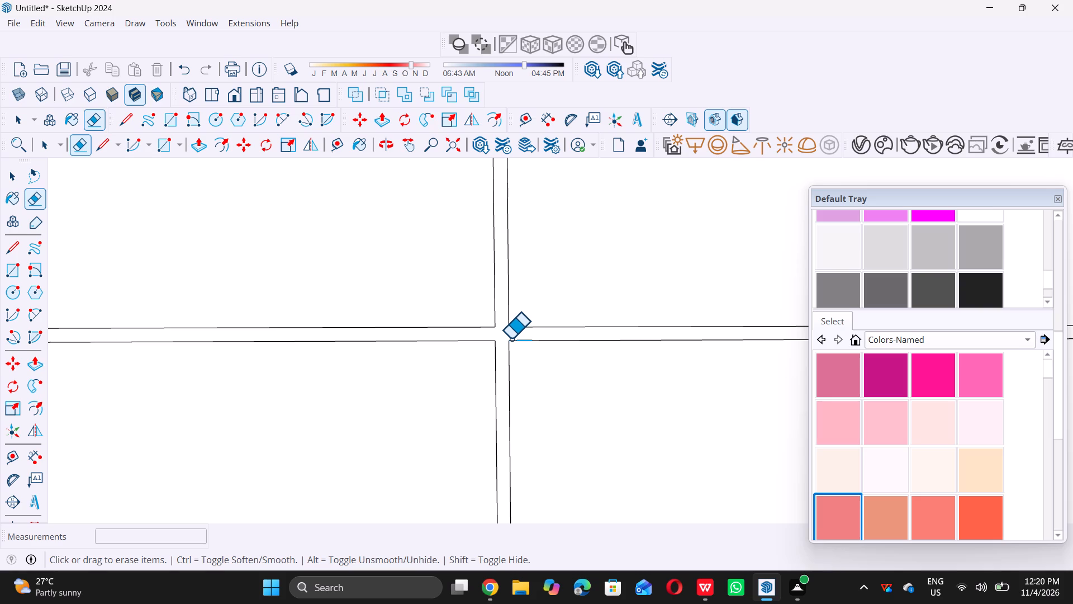
pyautogui.scroll(-2, 510, 334)
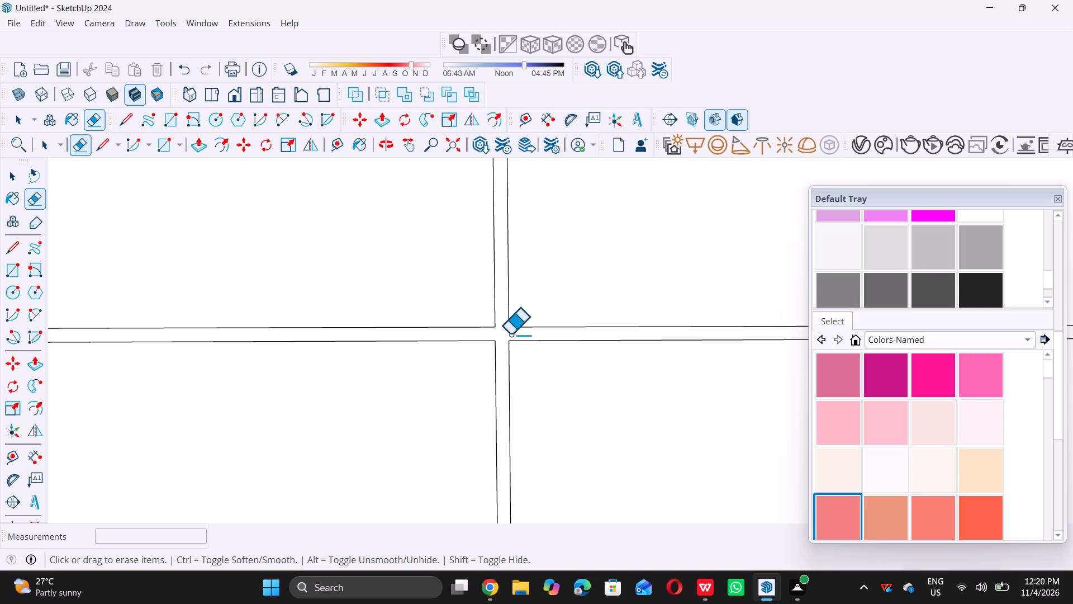
pyautogui.scroll(-17, 510, 334)
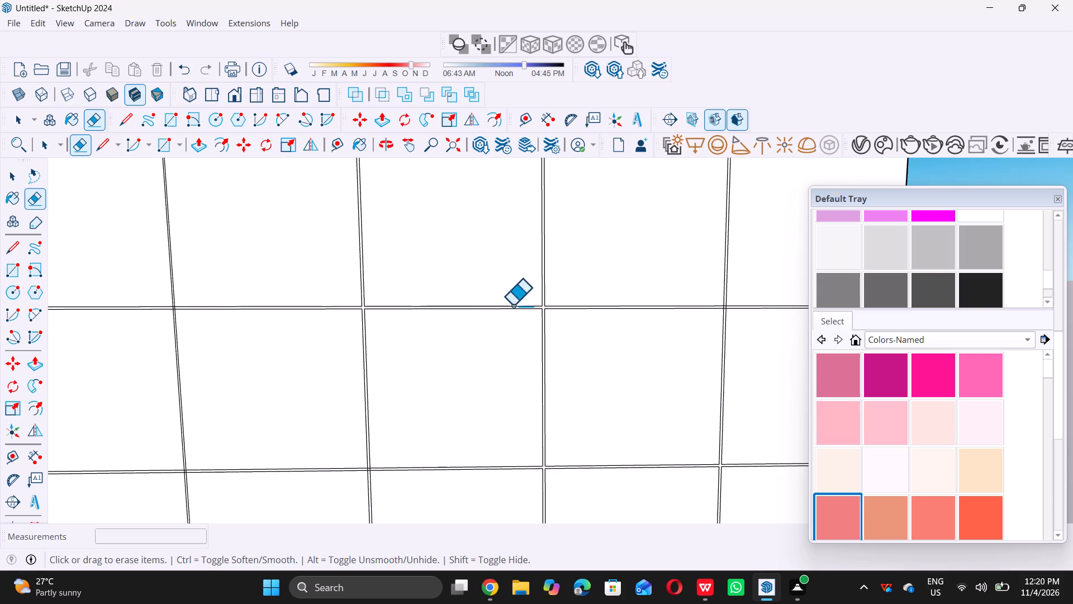
pyautogui.scroll(-6, 513, 304)
pyautogui.scroll(7, 339, 210)
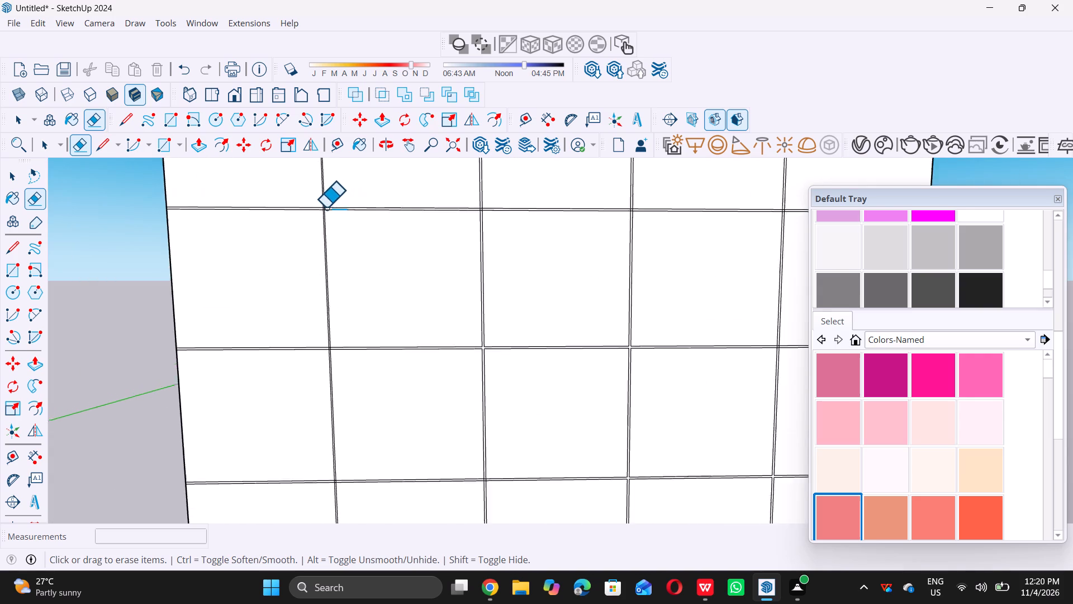
pyautogui.scroll(17, 320, 205)
pyautogui.scroll(4, 321, 221)
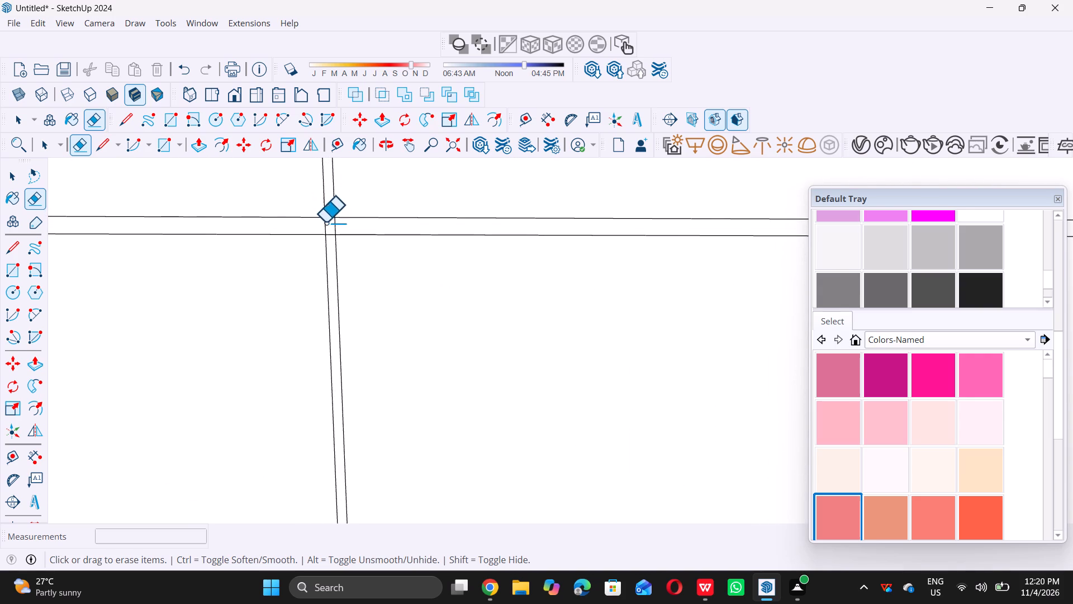
pyautogui.scroll(17, 333, 205)
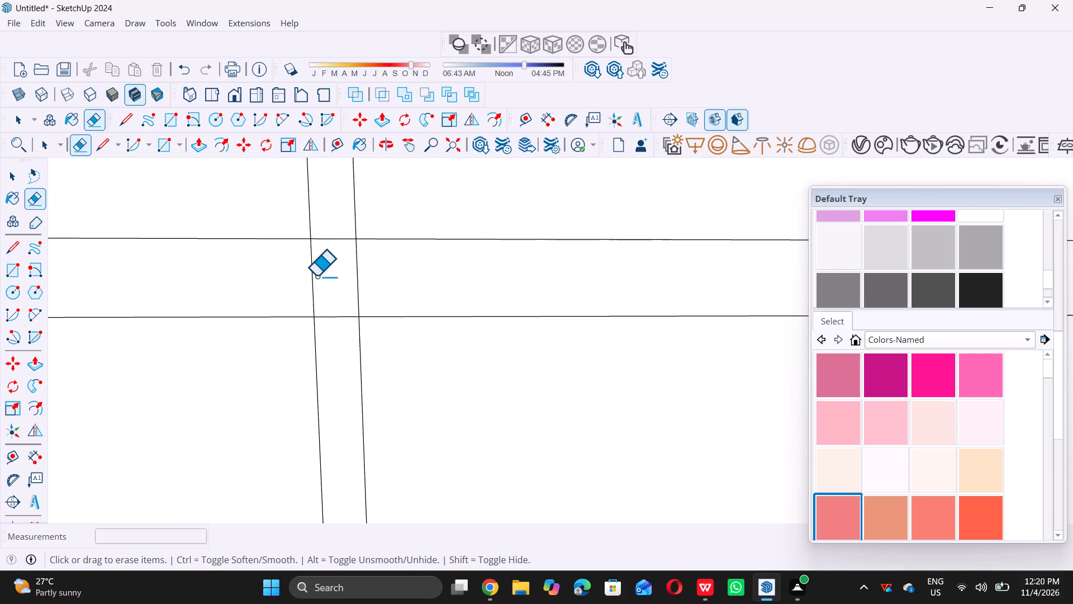
pyautogui.moveTo(278, 286); pyautogui.dragTo(320, 233)
pyautogui.click(320, 231)
pyautogui.click(326, 238)
pyautogui.moveTo(328, 246); pyautogui.dragTo(336, 276)
pyautogui.moveTo(336, 284); pyautogui.dragTo(340, 328)
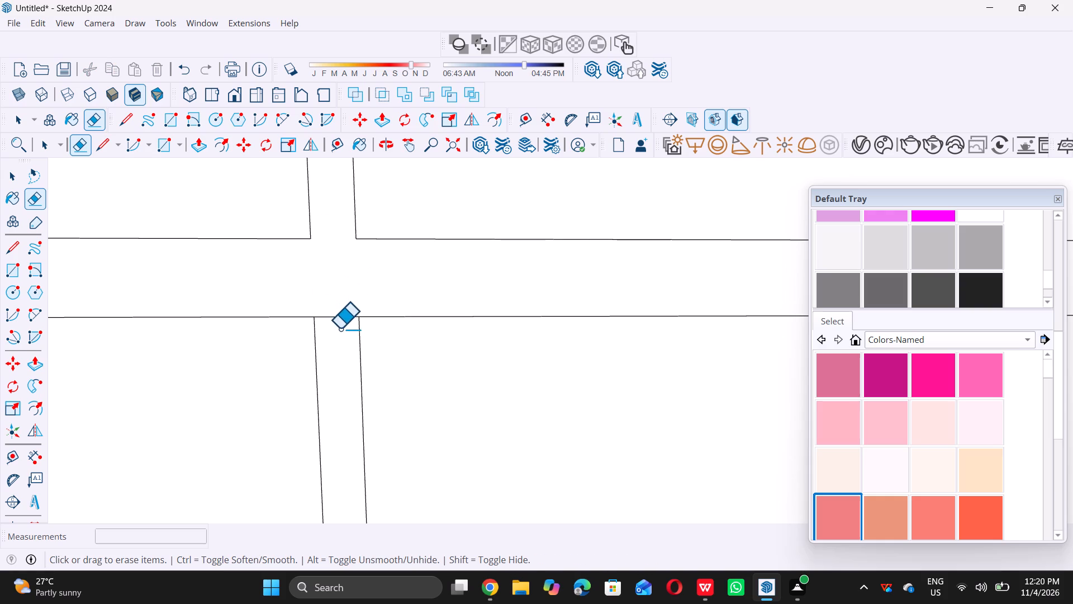
pyautogui.moveTo(340, 328); pyautogui.dragTo(340, 334)
pyautogui.click(340, 334)
# Erase the crossing segments where the fourth horizontal joint from the panel's base meets the second vertical joint from its left edge.
pyautogui.scroll(-20, 321, 299)
pyautogui.scroll(-5, 321, 299)
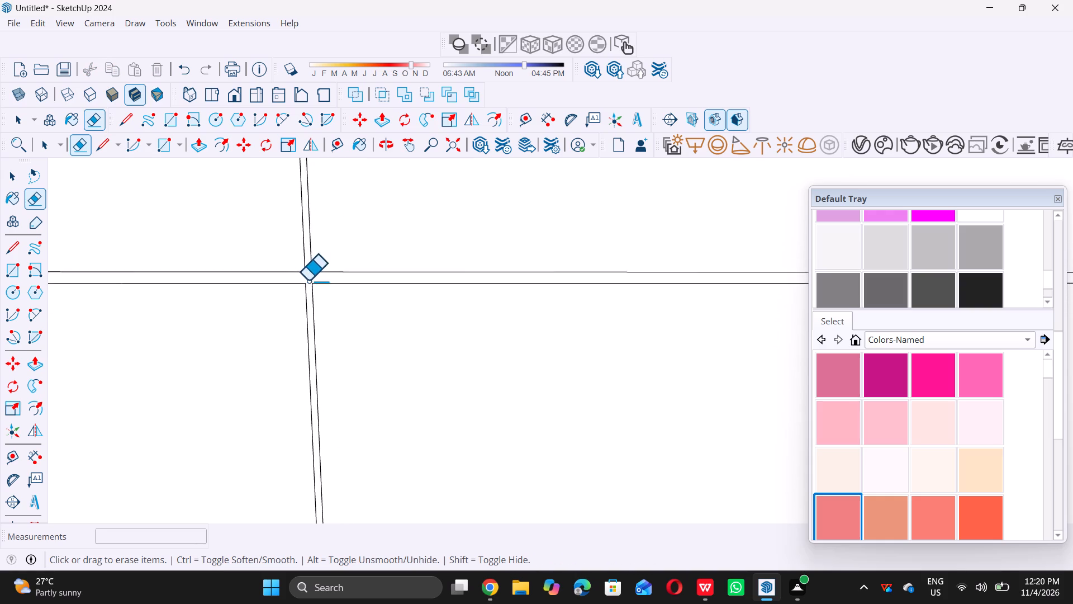
pyautogui.scroll(-13, 308, 280)
pyautogui.scroll(8, 554, 279)
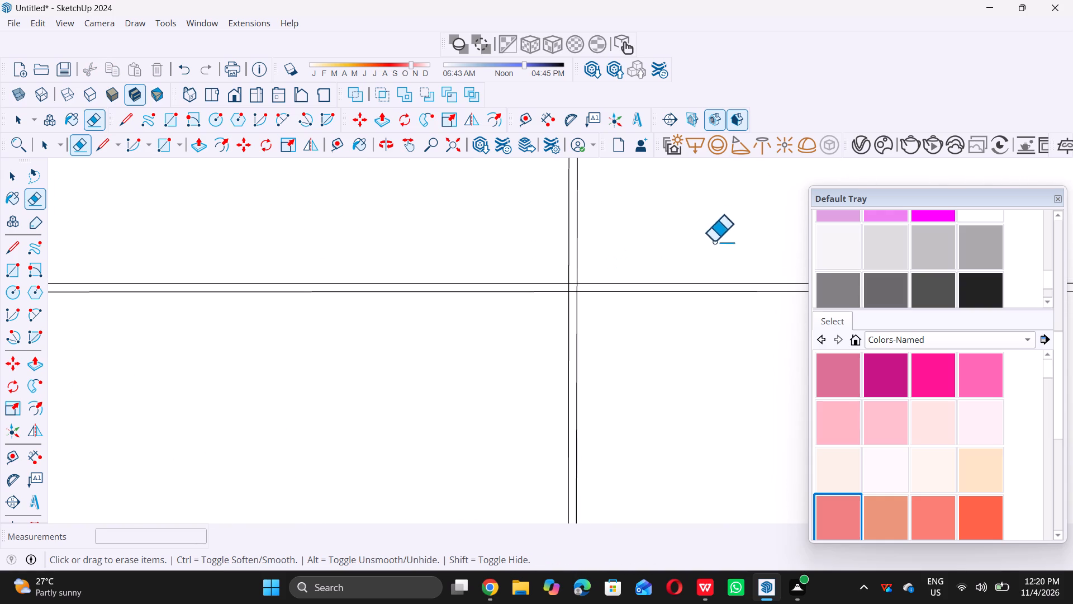
pyautogui.scroll(20, 567, 294)
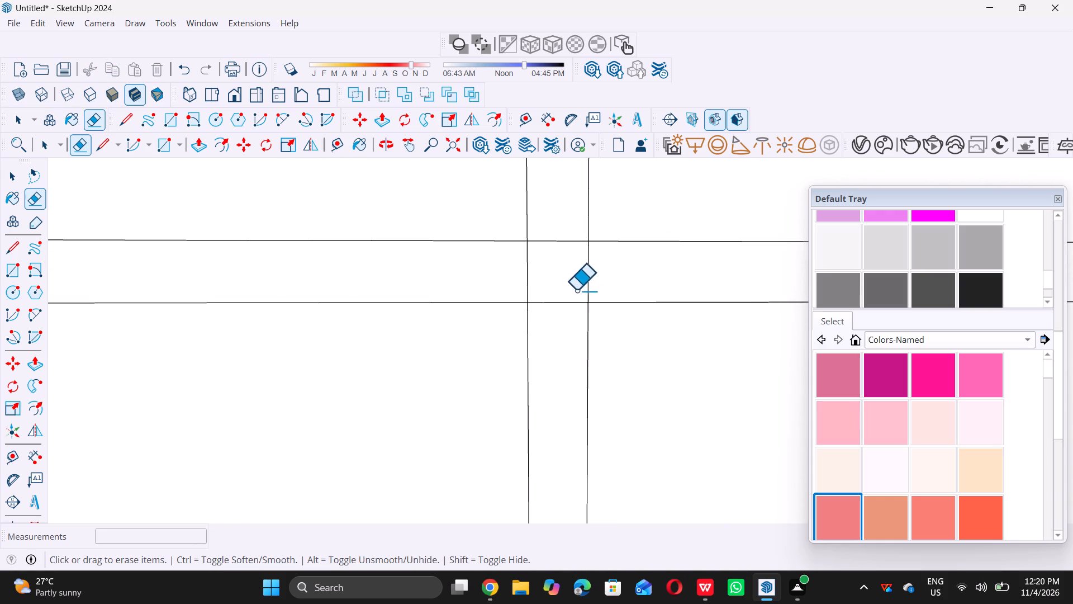
pyautogui.moveTo(493, 289); pyautogui.dragTo(561, 302)
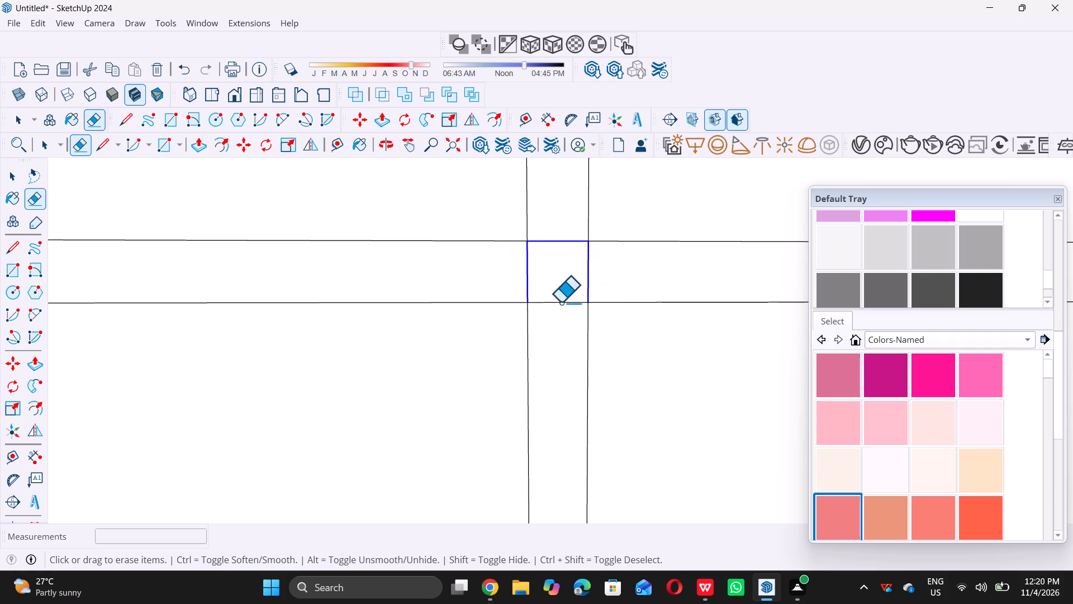
pyautogui.moveTo(561, 302); pyautogui.dragTo(564, 331)
# Erase the crossing segments where the third horizontal joint from the panel's base meets the first vertical joint from its left edge.
pyautogui.scroll(-12, 553, 317)
pyautogui.scroll(1, 549, 300)
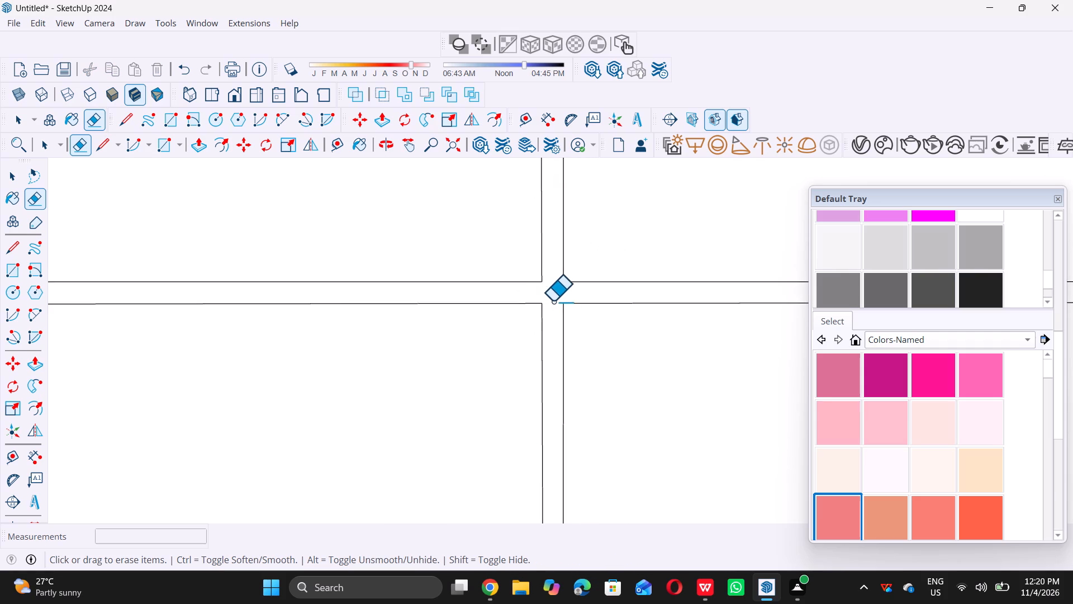
pyautogui.scroll(-20, 554, 301)
pyautogui.scroll(-7, 554, 301)
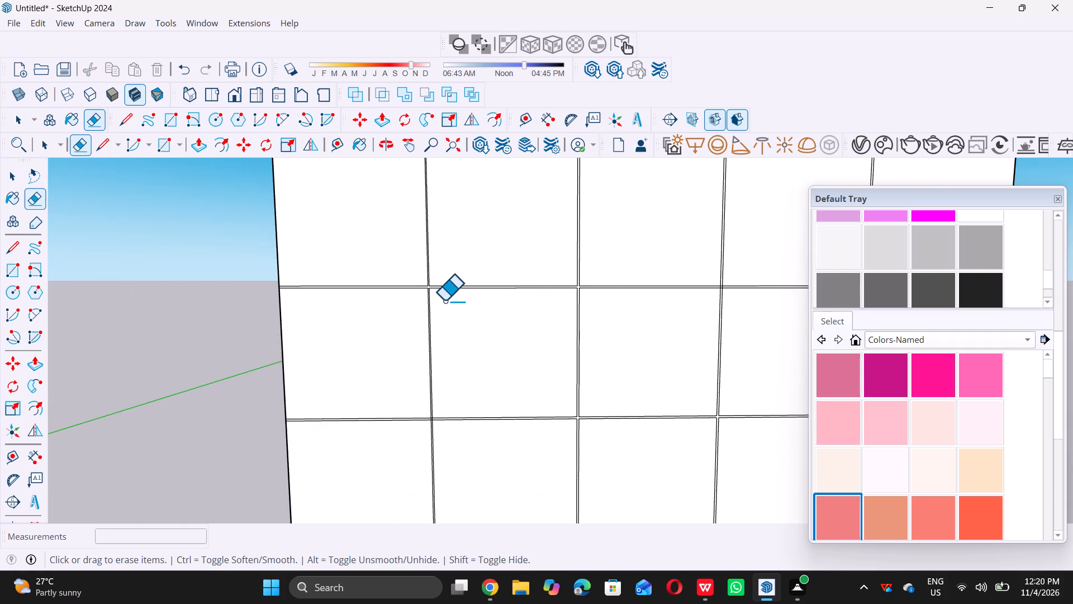
pyautogui.scroll(-11, 444, 303)
pyautogui.scroll(7, 463, 353)
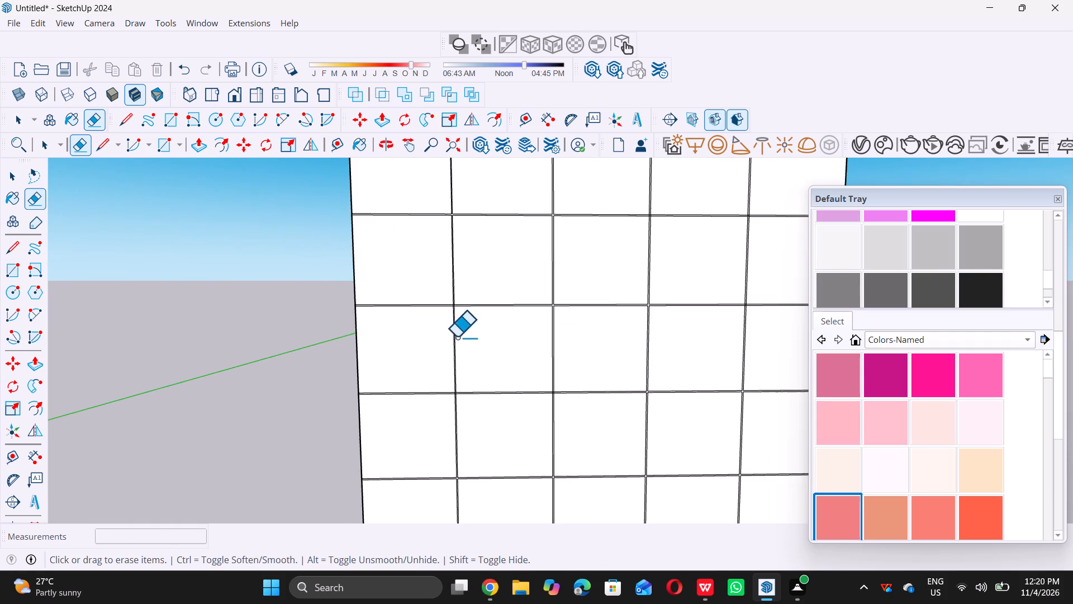
pyautogui.scroll(16, 460, 311)
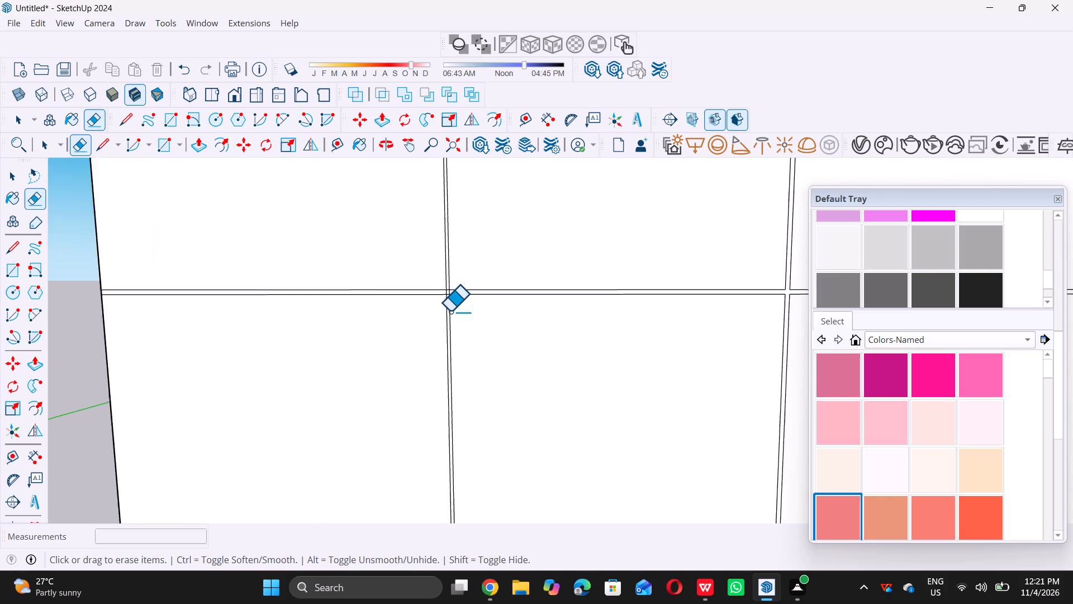
pyautogui.scroll(17, 459, 275)
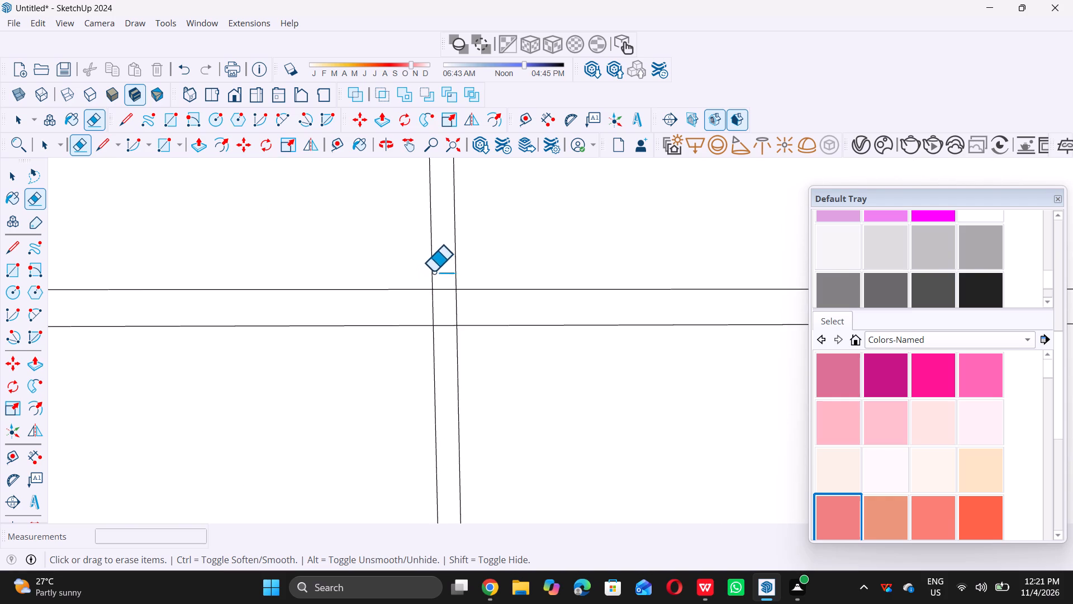
pyautogui.scroll(13, 443, 285)
pyautogui.moveTo(375, 356); pyautogui.dragTo(469, 365)
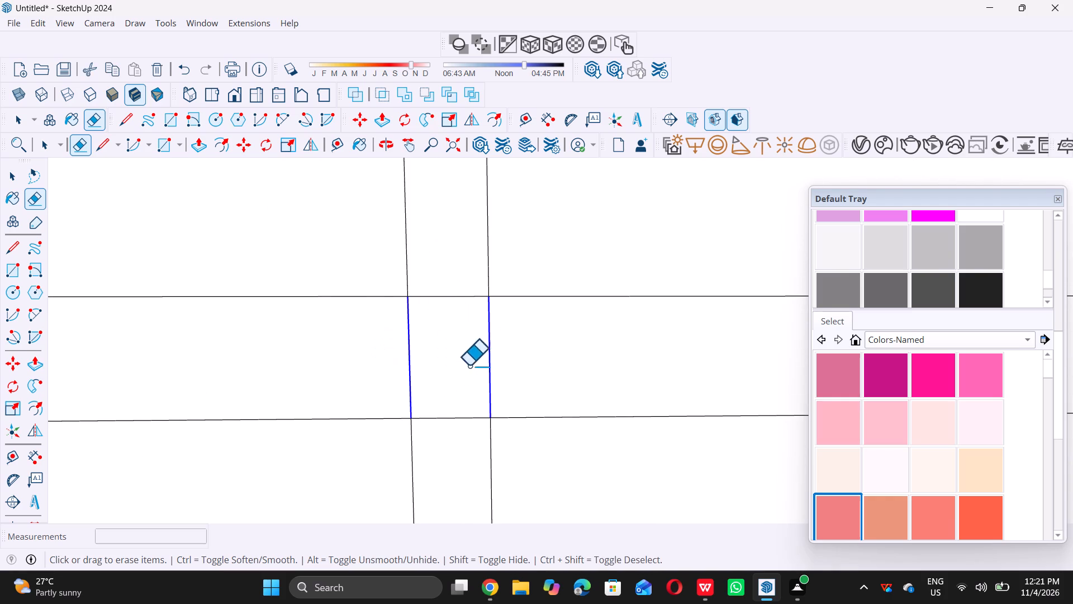
pyautogui.moveTo(469, 365); pyautogui.dragTo(463, 441)
# Erase the crossing segments at the first vertical joint from the left edge, on the fourth horizontal joint from the panel's base.
pyautogui.scroll(-7, 445, 372)
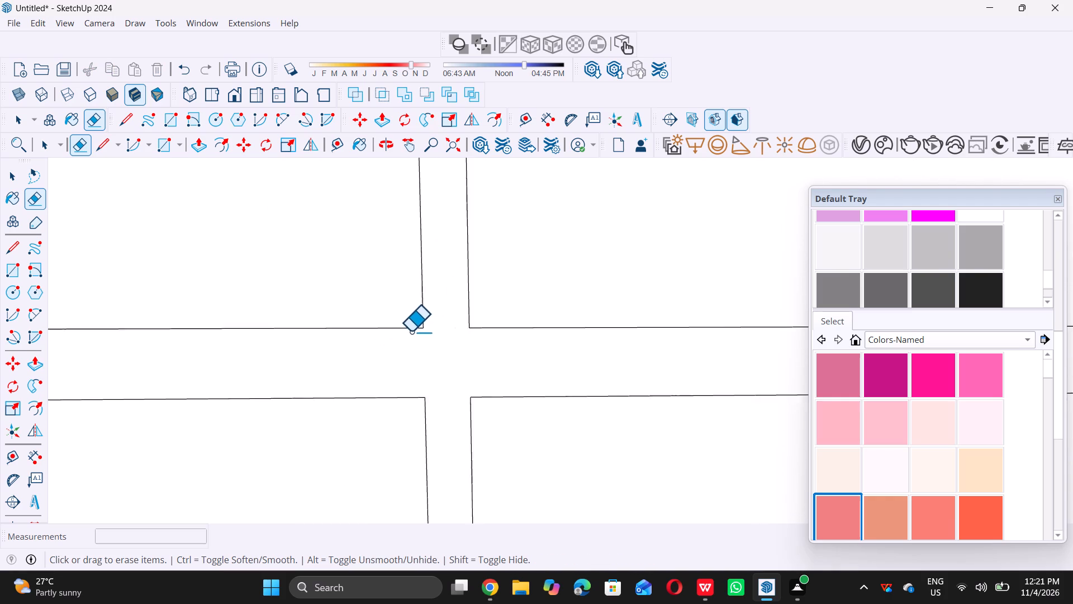
pyautogui.scroll(-20, 411, 331)
pyautogui.scroll(-8, 411, 331)
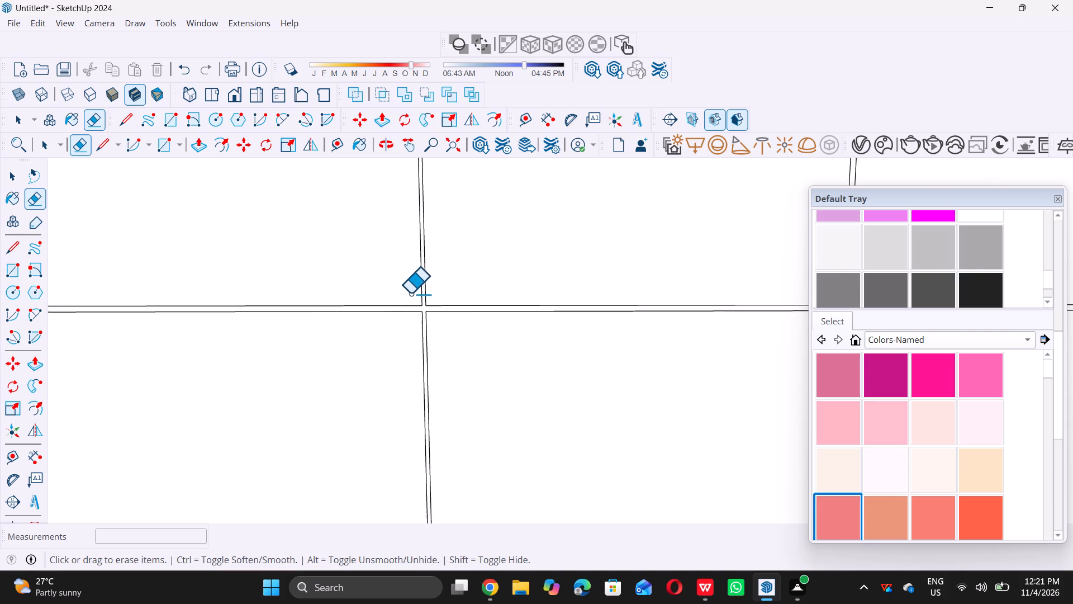
pyautogui.scroll(-20, 410, 293)
pyautogui.scroll(-3, 410, 293)
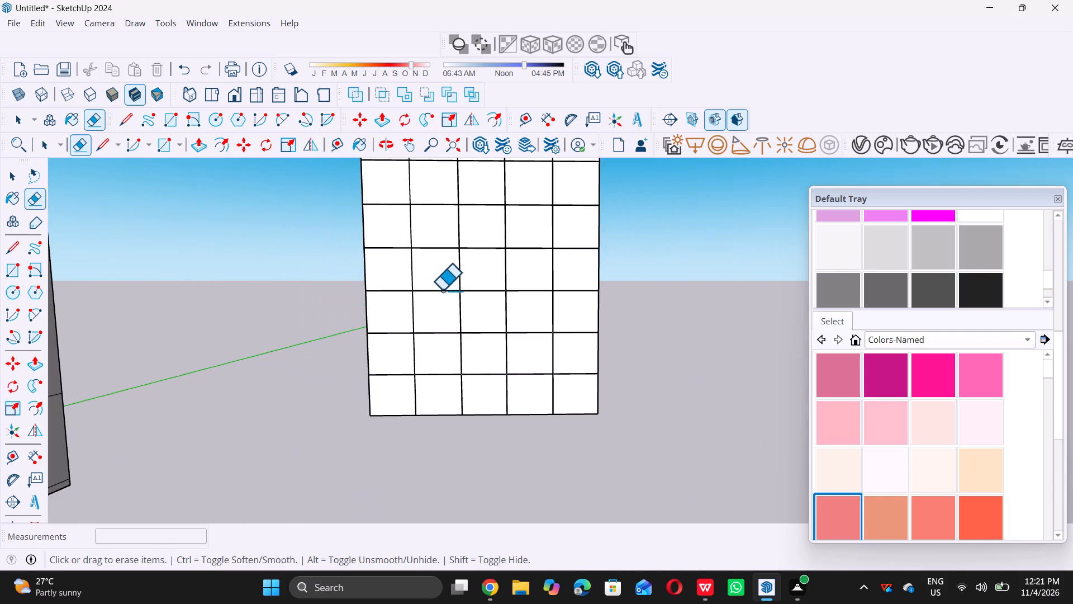
pyautogui.scroll(19, 457, 299)
pyautogui.scroll(-14, 466, 318)
pyautogui.scroll(7, 410, 367)
pyautogui.scroll(3, 377, 318)
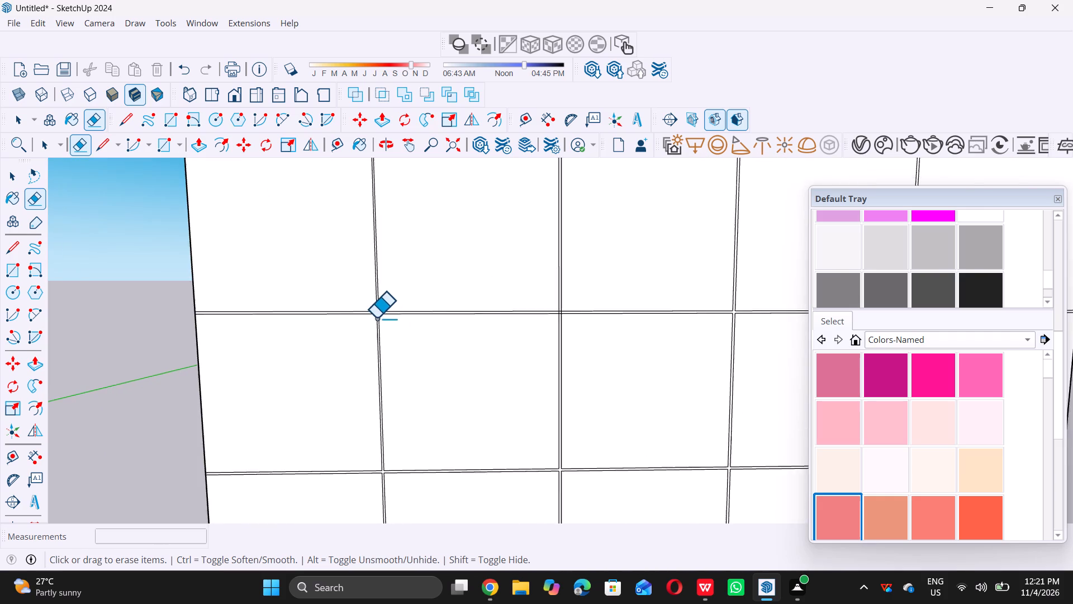
pyautogui.scroll(20, 376, 318)
pyautogui.scroll(2, 383, 296)
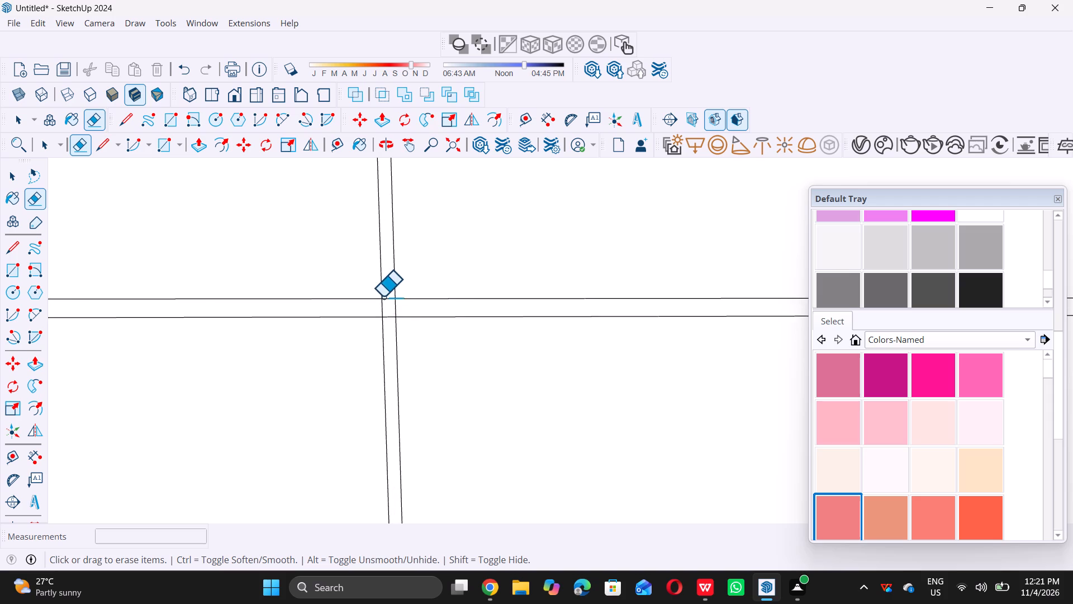
pyautogui.scroll(10, 383, 296)
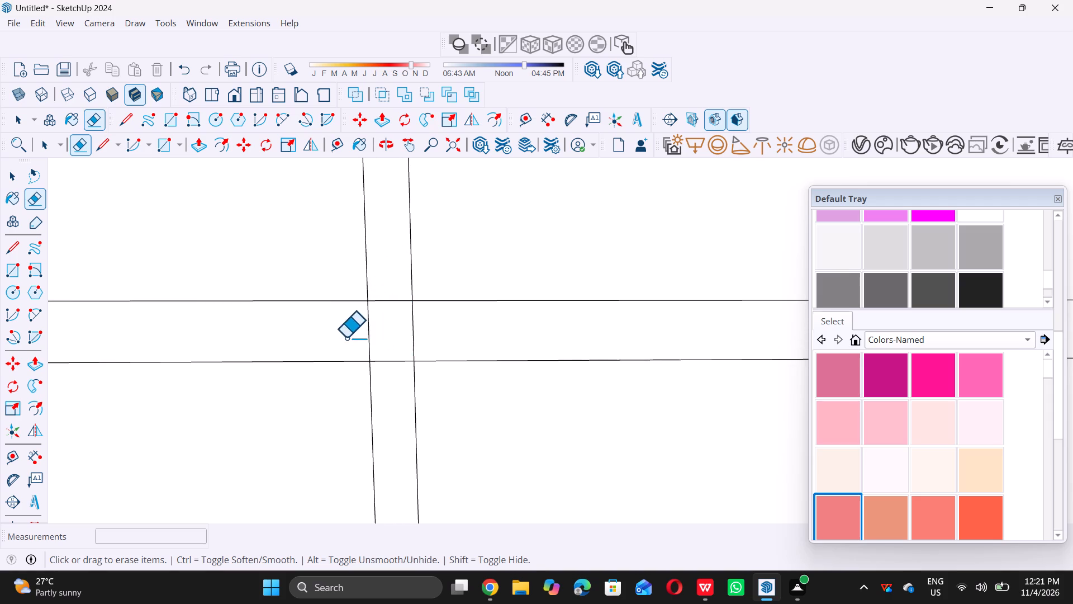
pyautogui.moveTo(345, 337); pyautogui.dragTo(429, 350)
pyautogui.moveTo(424, 349); pyautogui.dragTo(412, 345)
pyautogui.moveTo(408, 341); pyautogui.dragTo(402, 337)
pyautogui.moveTo(401, 336); pyautogui.dragTo(397, 311)
pyautogui.moveTo(397, 307); pyautogui.dragTo(392, 293)
pyautogui.doubleClick(392, 292)
pyautogui.moveTo(392, 292); pyautogui.dragTo(390, 299)
pyautogui.moveTo(384, 310); pyautogui.dragTo(383, 316)
pyautogui.moveTo(382, 322); pyautogui.dragTo(379, 338)
pyautogui.moveTo(379, 345); pyautogui.dragTo(386, 407)
pyautogui.click(387, 406)
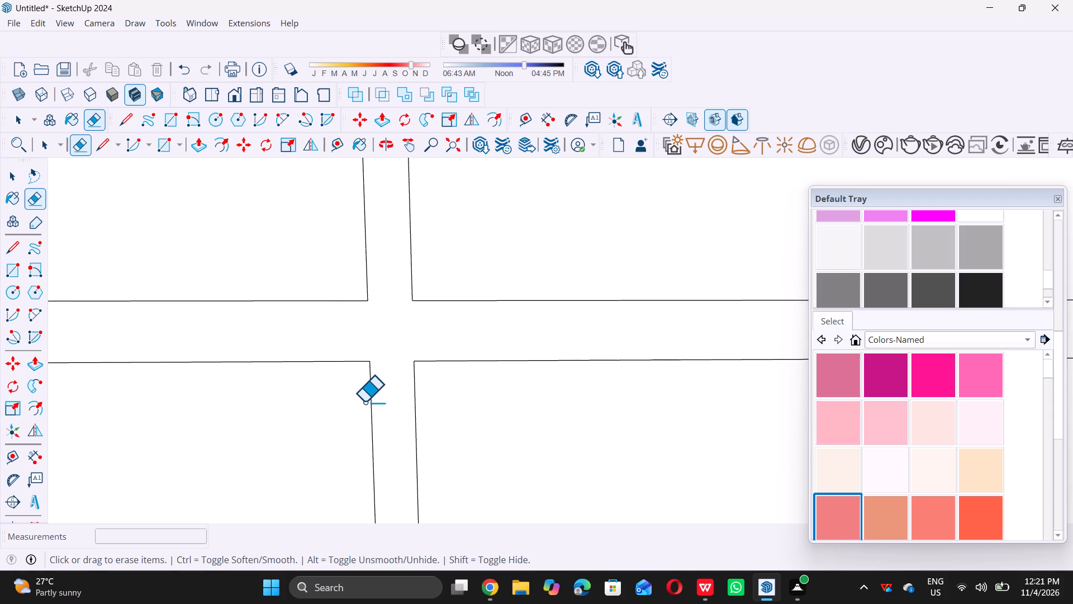
# Erase the crossing segments at the second vertical joint from the left edge, on the fourth horizontal joint from the panel's base.
pyautogui.scroll(-12, 348, 383)
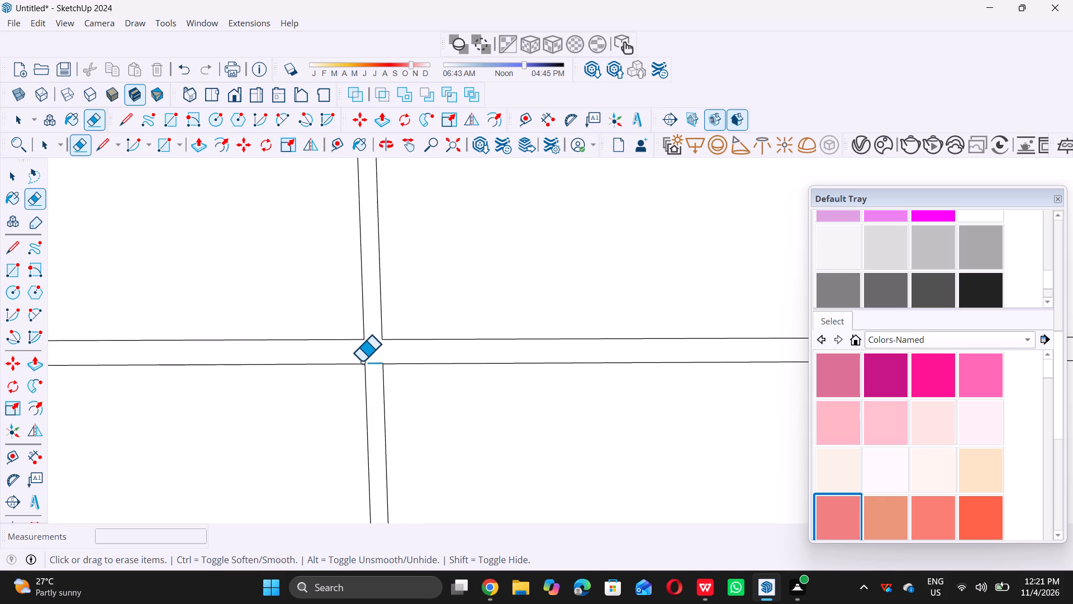
pyautogui.scroll(-11, 376, 334)
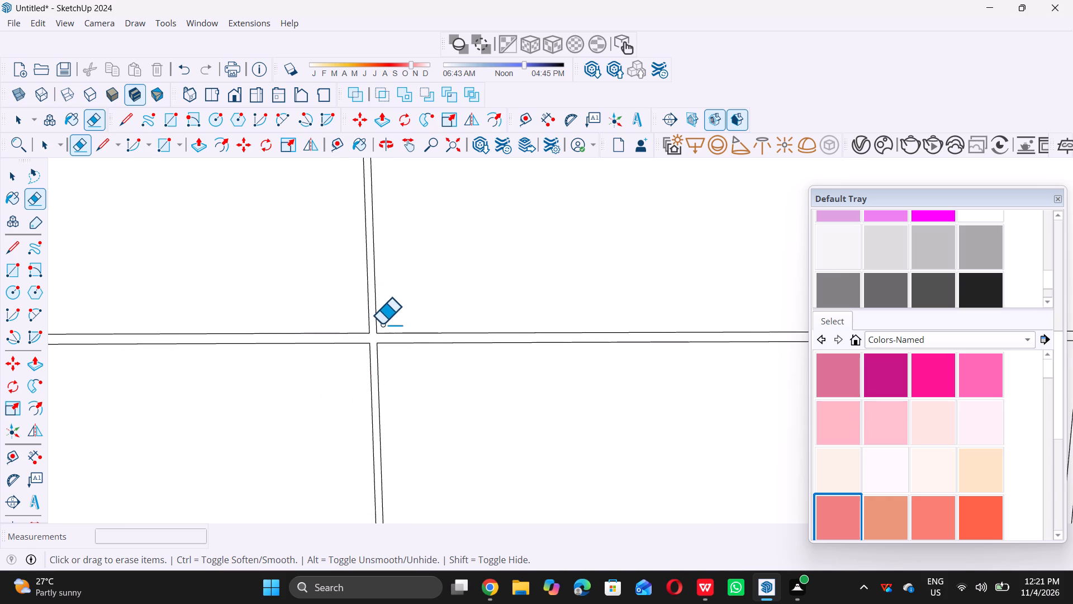
pyautogui.scroll(-16, 382, 324)
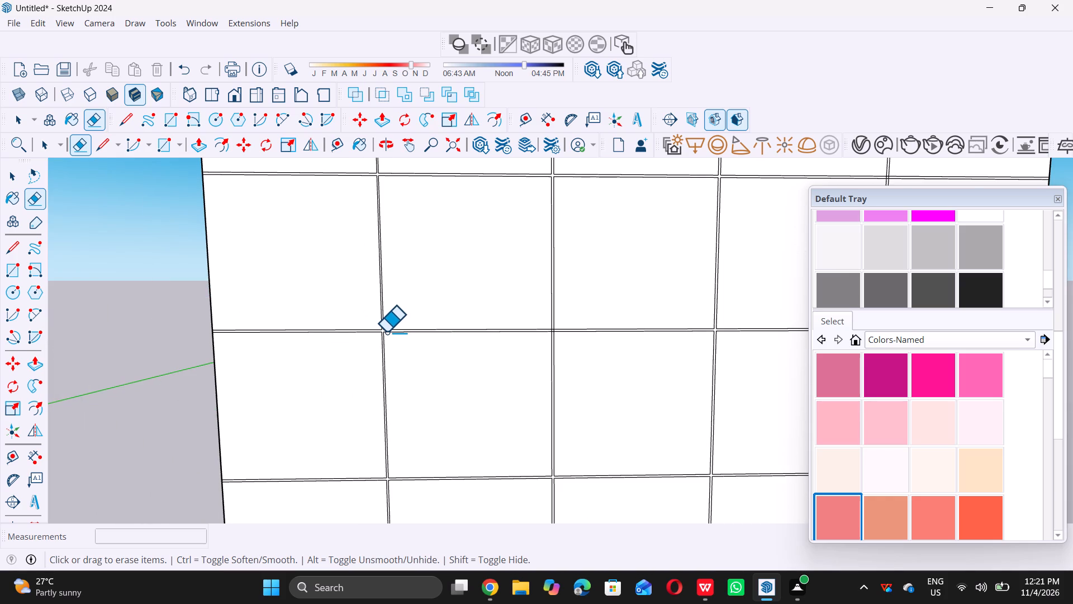
pyautogui.scroll(6, 552, 338)
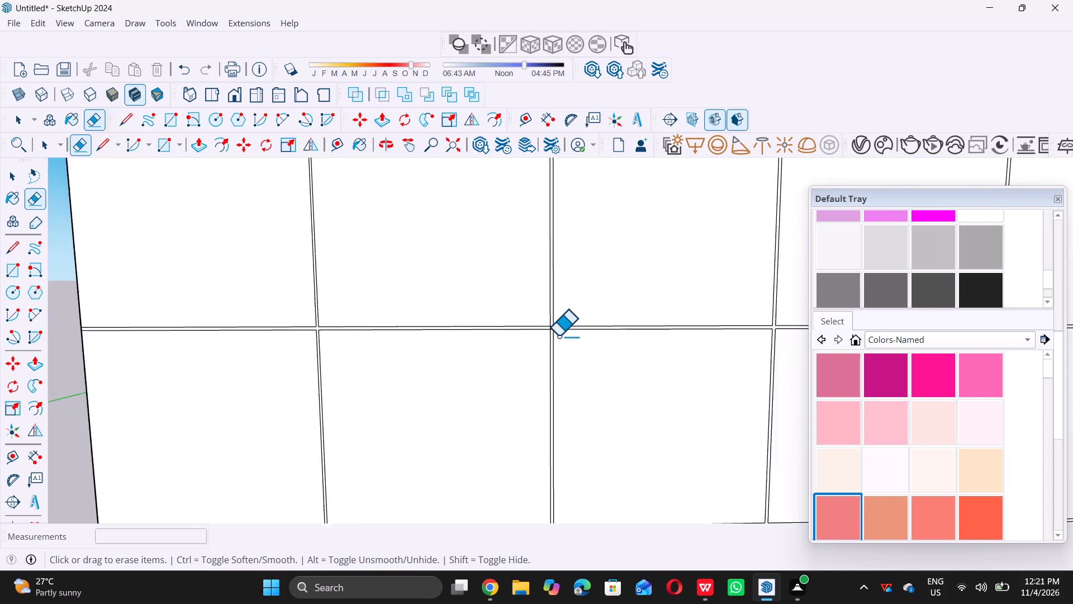
pyautogui.scroll(18, 558, 336)
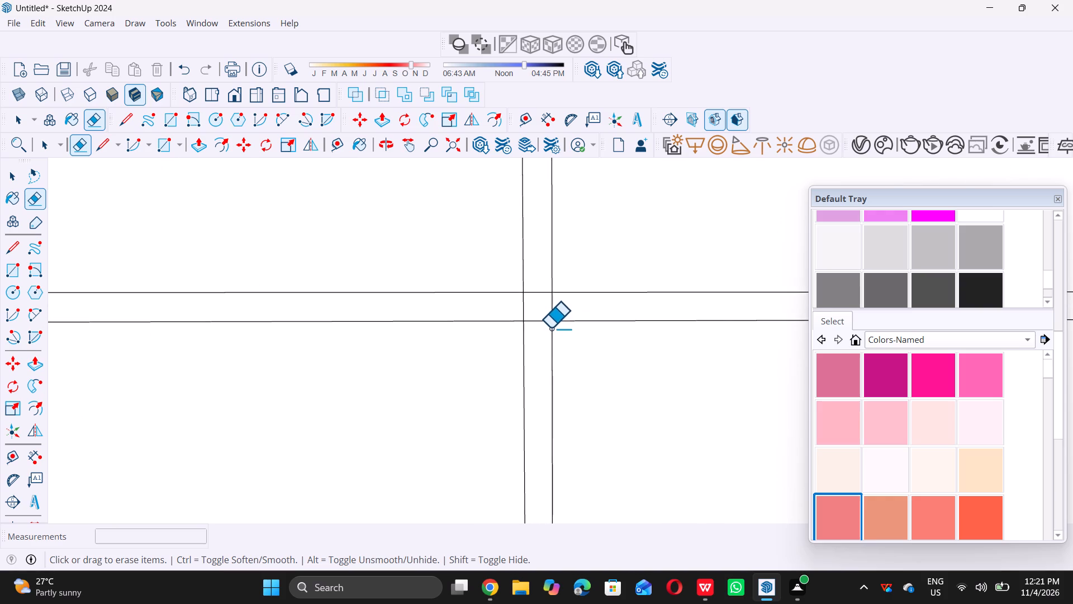
pyautogui.scroll(7, 545, 304)
pyautogui.moveTo(526, 281); pyautogui.dragTo(552, 377)
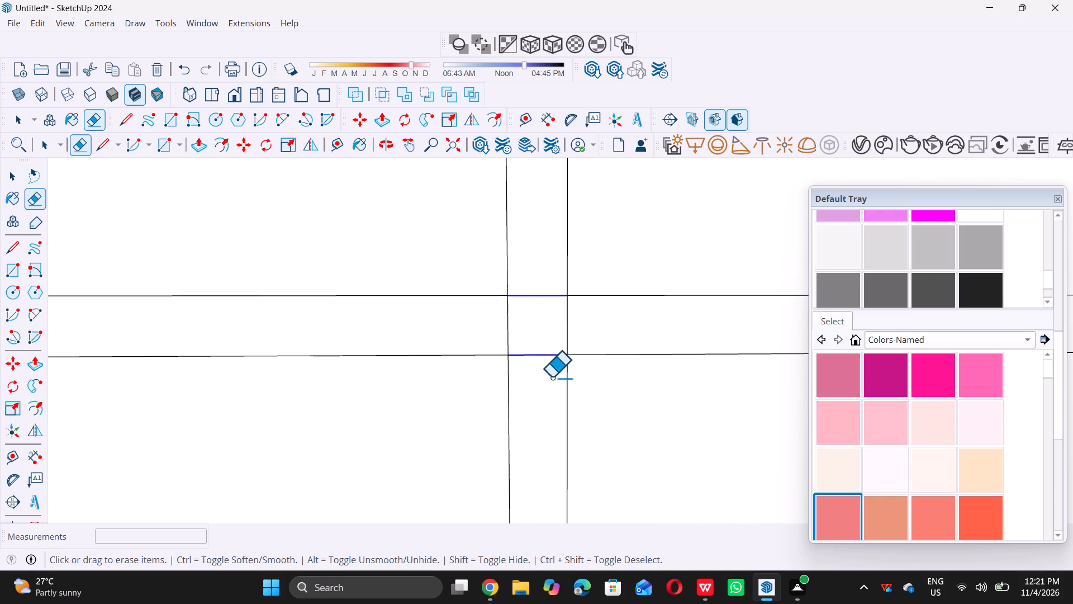
pyautogui.moveTo(552, 377); pyautogui.dragTo(523, 336)
pyautogui.click(523, 336)
# Erase the crossing segments where the third horizontal joint from the panel's base meets the fourth vertical joint from its left edge.
pyautogui.scroll(-2, 521, 333)
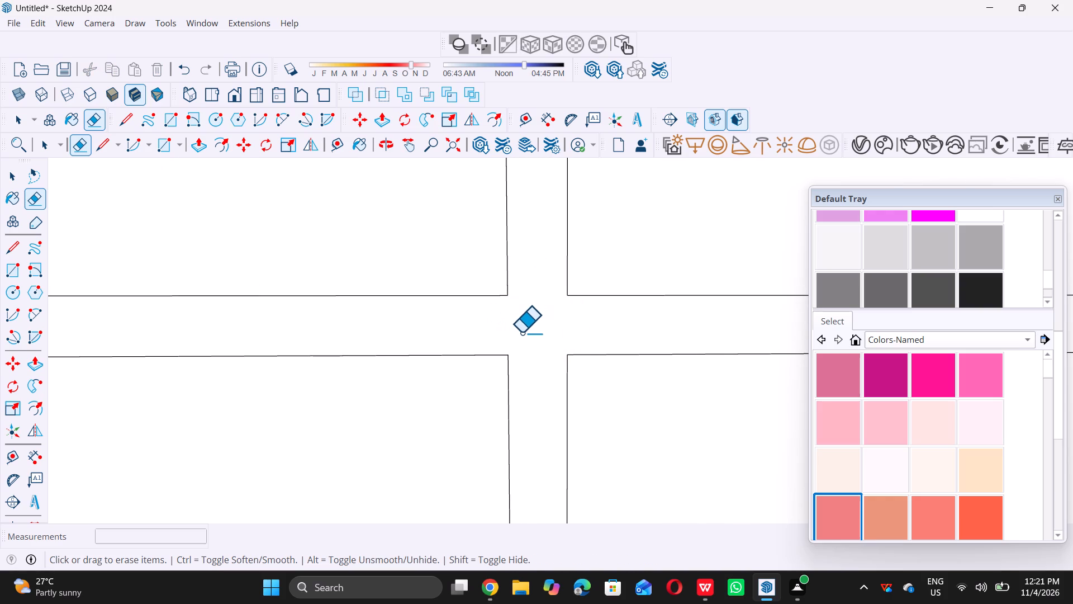
pyautogui.scroll(-3, 521, 332)
pyautogui.scroll(-18, 521, 332)
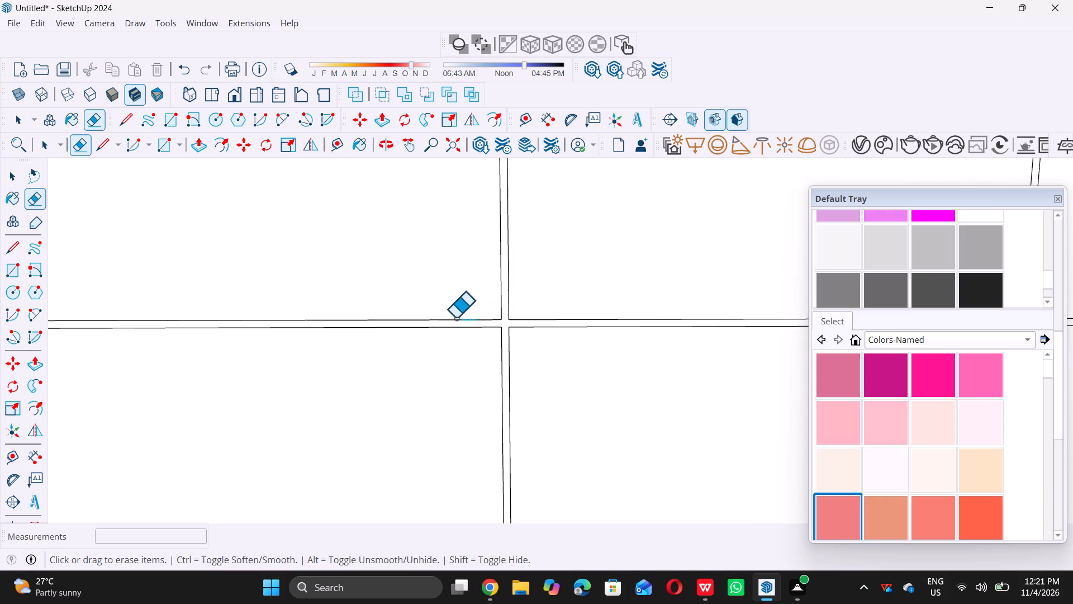
pyautogui.scroll(-16, 455, 318)
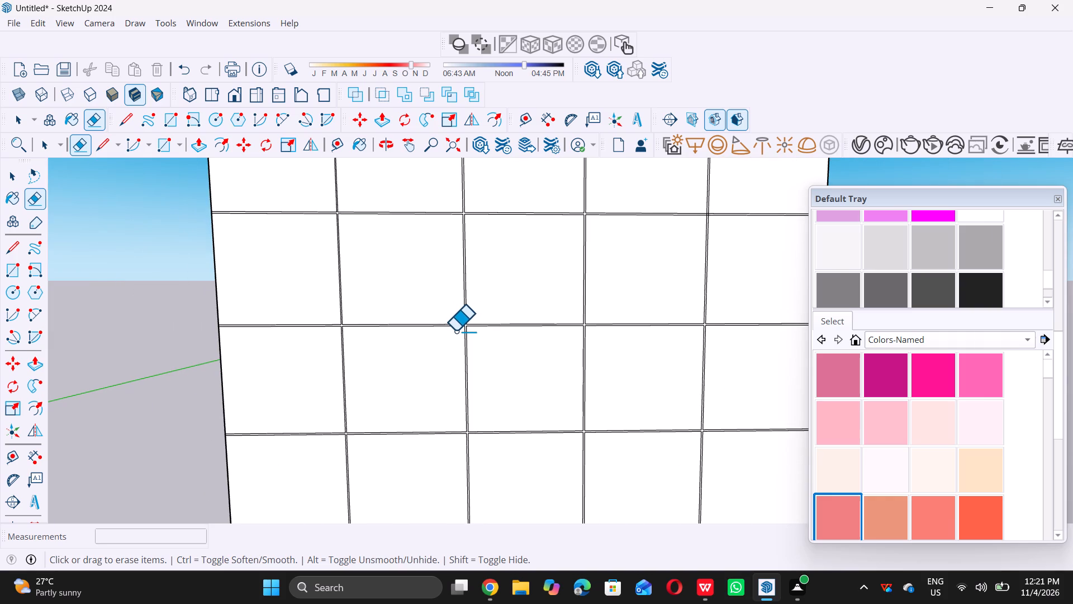
pyautogui.scroll(-10, 455, 329)
pyautogui.scroll(8, 490, 335)
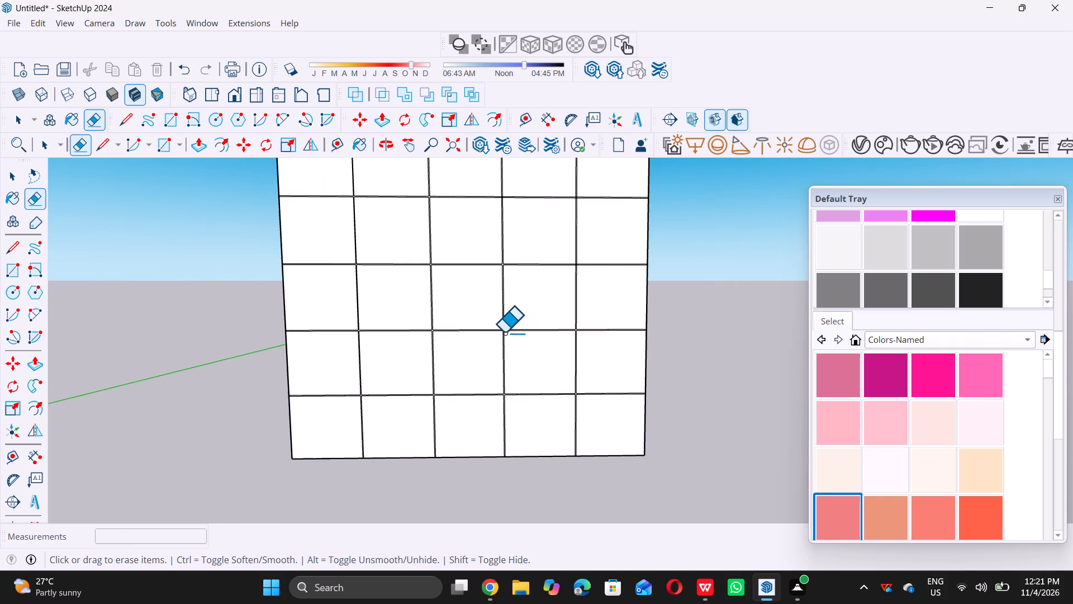
pyautogui.scroll(12, 508, 332)
pyautogui.scroll(-6, 503, 314)
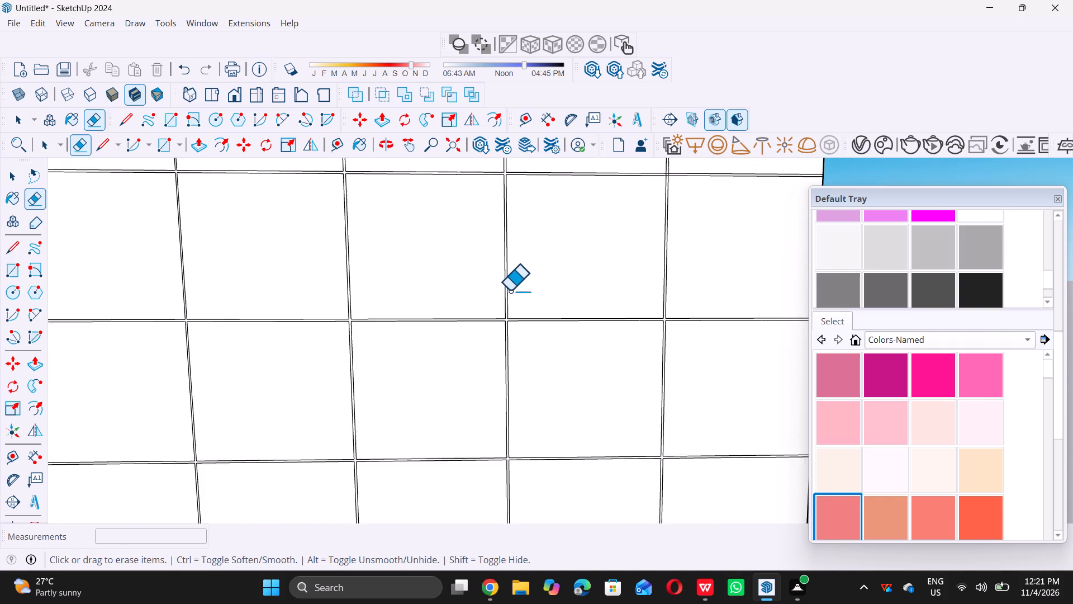
pyautogui.scroll(-7, 510, 290)
pyautogui.scroll(6, 501, 407)
pyautogui.scroll(7, 526, 364)
pyautogui.scroll(-8, 527, 363)
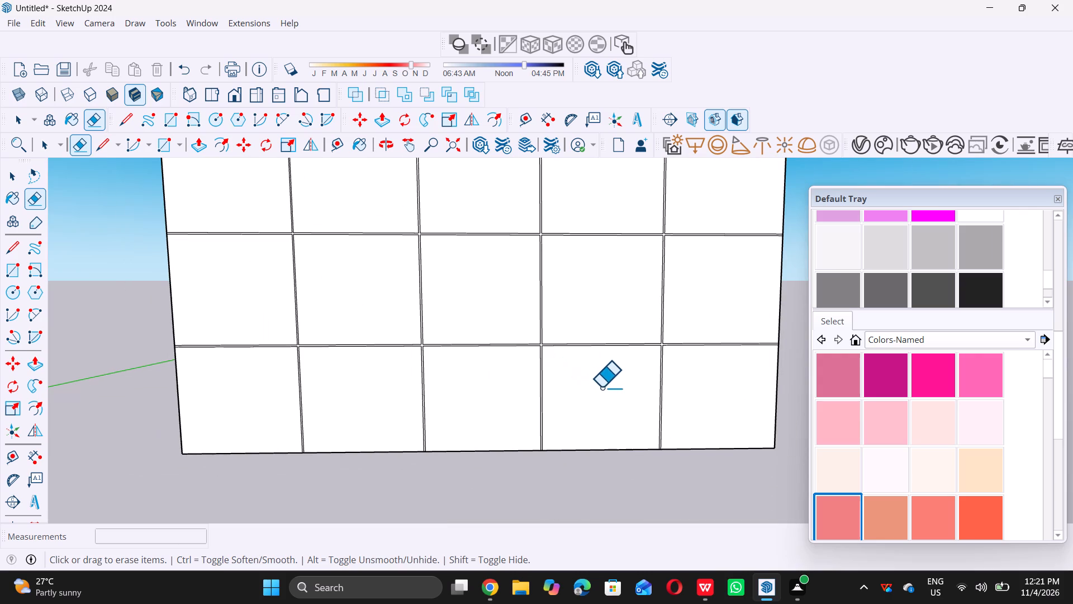
pyautogui.scroll(-12, 596, 391)
pyautogui.scroll(10, 569, 331)
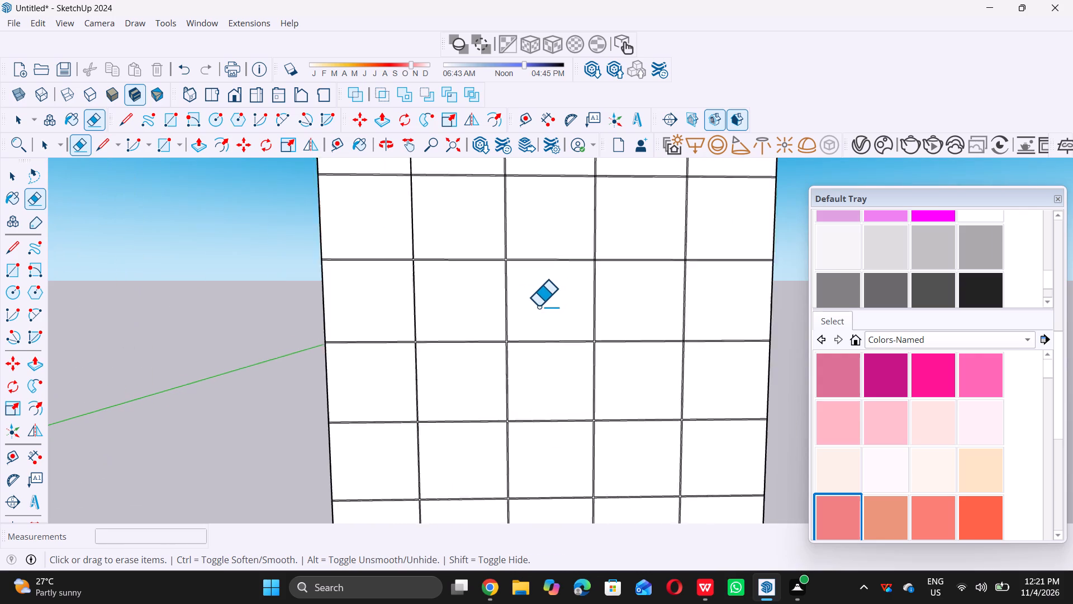
pyautogui.scroll(4, 538, 306)
pyautogui.scroll(-2, 490, 332)
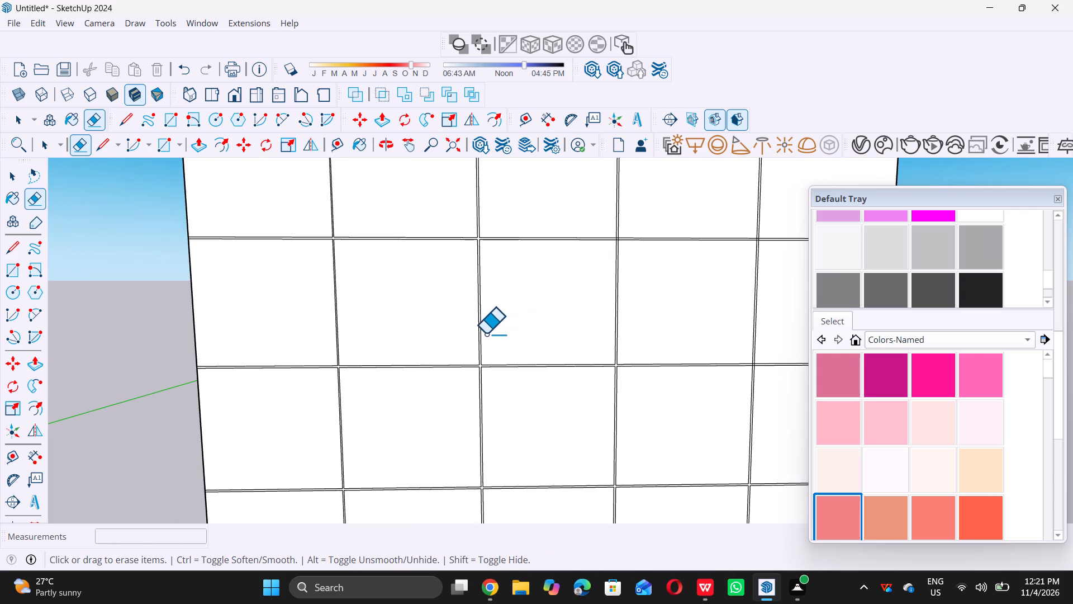
pyautogui.scroll(-3, 481, 333)
pyautogui.scroll(11, 699, 372)
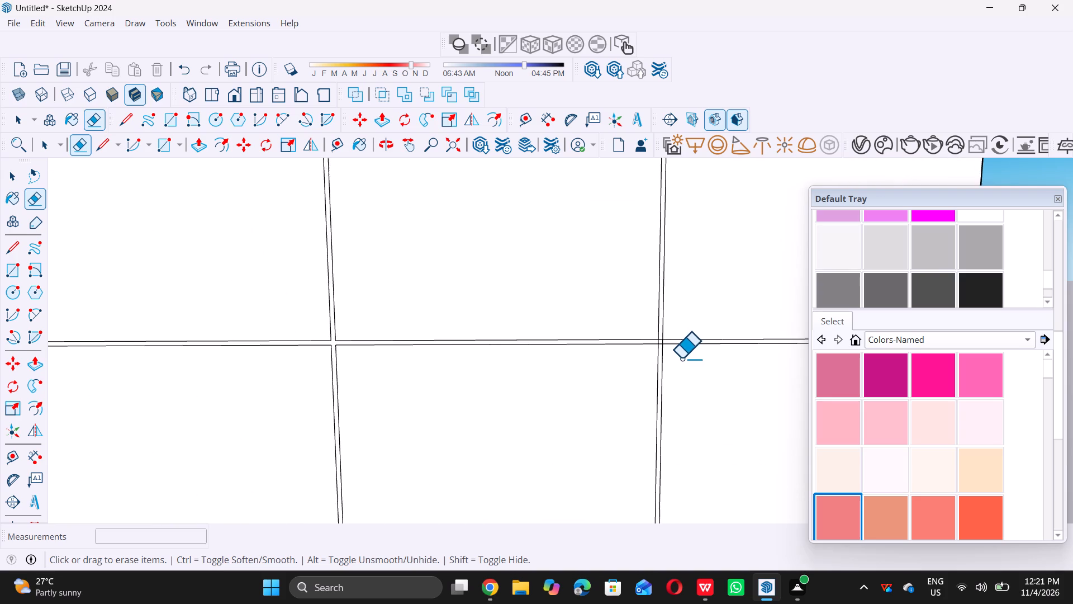
pyautogui.scroll(1, 686, 354)
pyautogui.scroll(6, 639, 341)
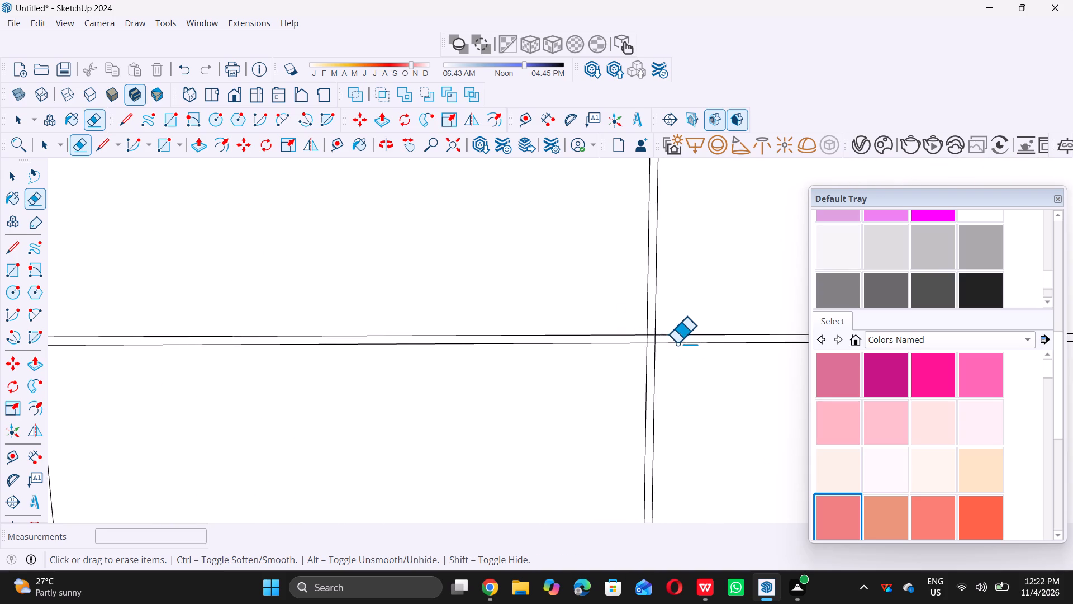
pyautogui.scroll(16, 677, 343)
pyautogui.scroll(5, 642, 331)
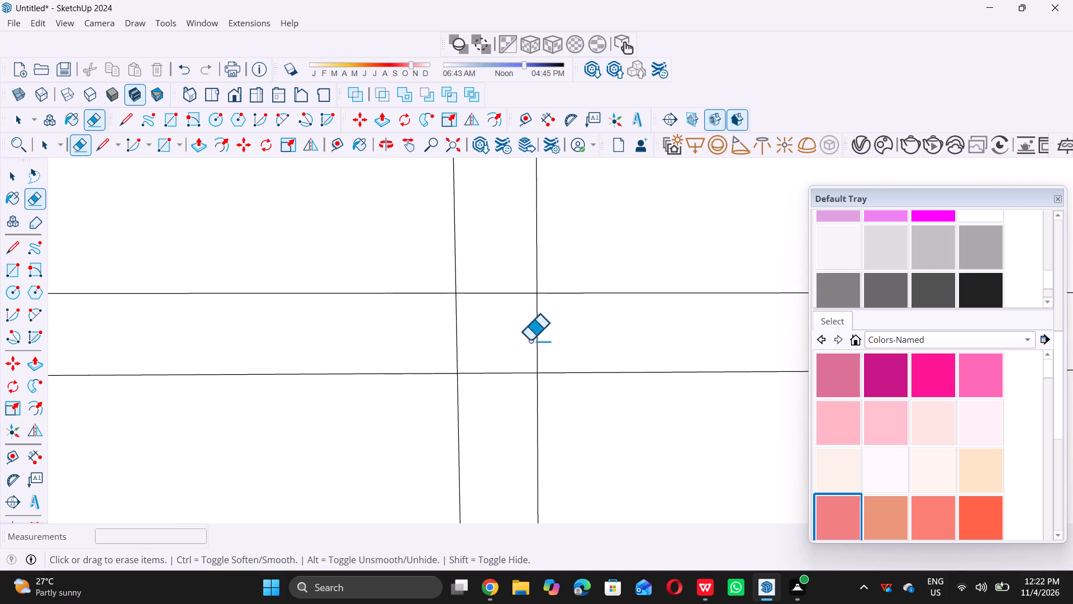
pyautogui.click(416, 335)
pyautogui.moveTo(420, 337); pyautogui.dragTo(435, 338)
pyautogui.moveTo(444, 338); pyautogui.dragTo(543, 337)
pyautogui.moveTo(539, 334); pyautogui.dragTo(495, 264)
pyautogui.moveTo(492, 279); pyautogui.dragTo(492, 284)
pyautogui.moveTo(489, 294); pyautogui.dragTo(487, 310)
pyautogui.moveTo(486, 343); pyautogui.dragTo(486, 348)
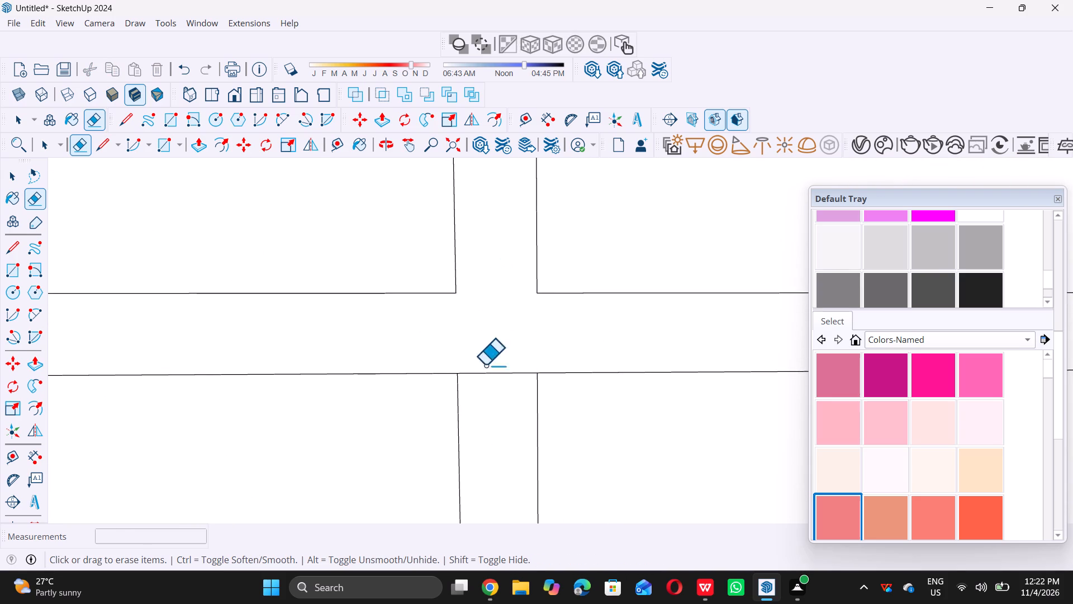
pyautogui.moveTo(485, 382); pyautogui.dragTo(487, 405)
pyautogui.moveTo(487, 405); pyautogui.dragTo(495, 366)
pyautogui.moveTo(495, 365); pyautogui.dragTo(496, 359)
pyautogui.click(496, 358)
pyautogui.click(498, 351)
pyautogui.moveTo(498, 351); pyautogui.dragTo(495, 367)
pyautogui.click(495, 367)
# Erase the crossing segments where the fourth horizontal joint from the panel's base meets the fourth vertical joint from its left edge.
pyautogui.scroll(-9, 514, 368)
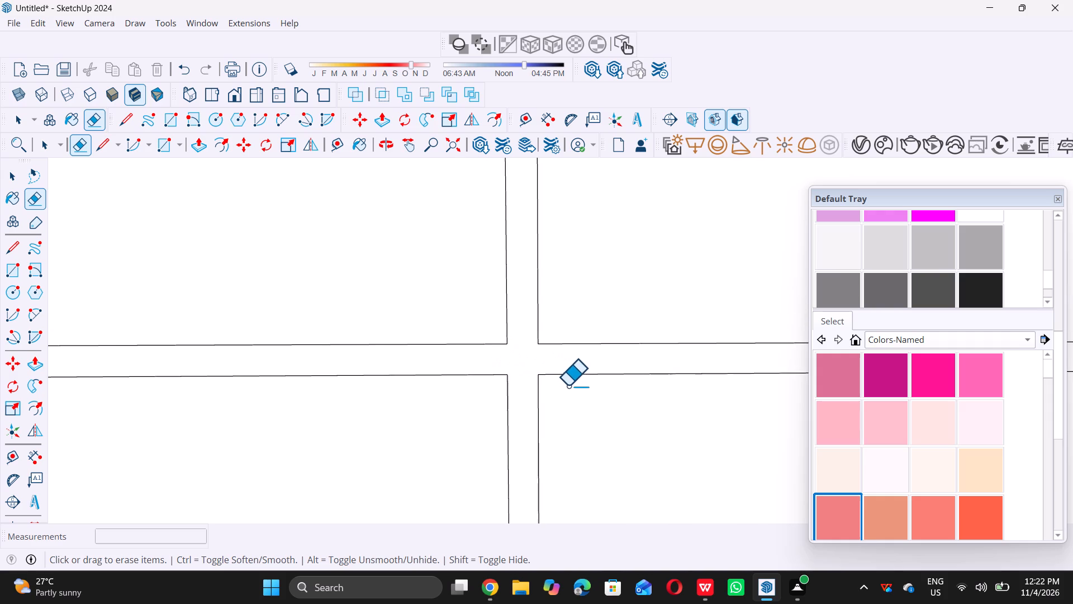
pyautogui.scroll(-20, 568, 385)
pyautogui.scroll(-14, 568, 385)
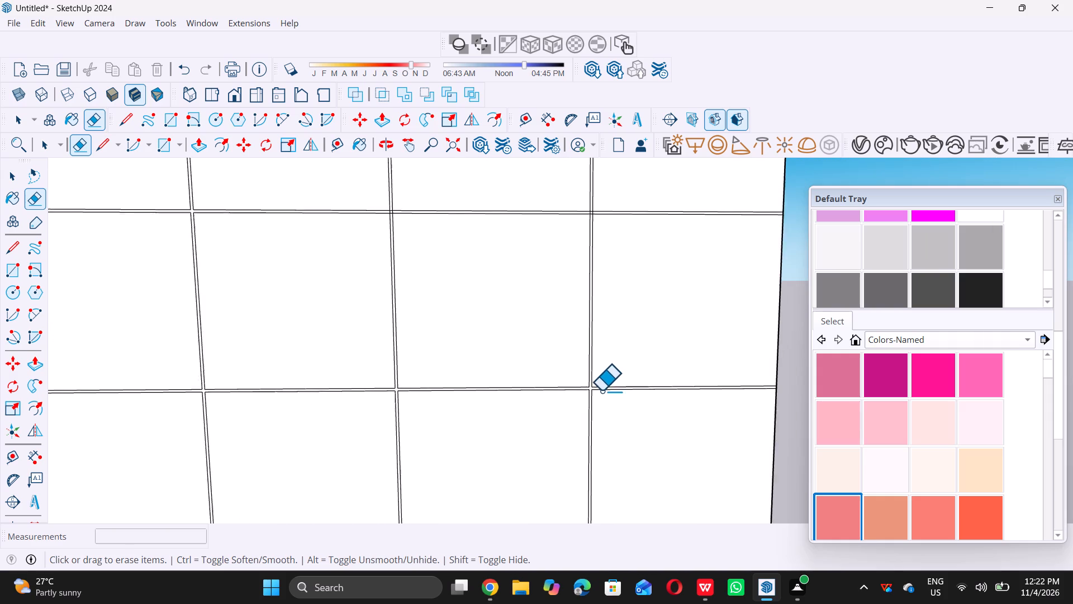
pyautogui.scroll(-7, 601, 390)
pyautogui.scroll(14, 605, 314)
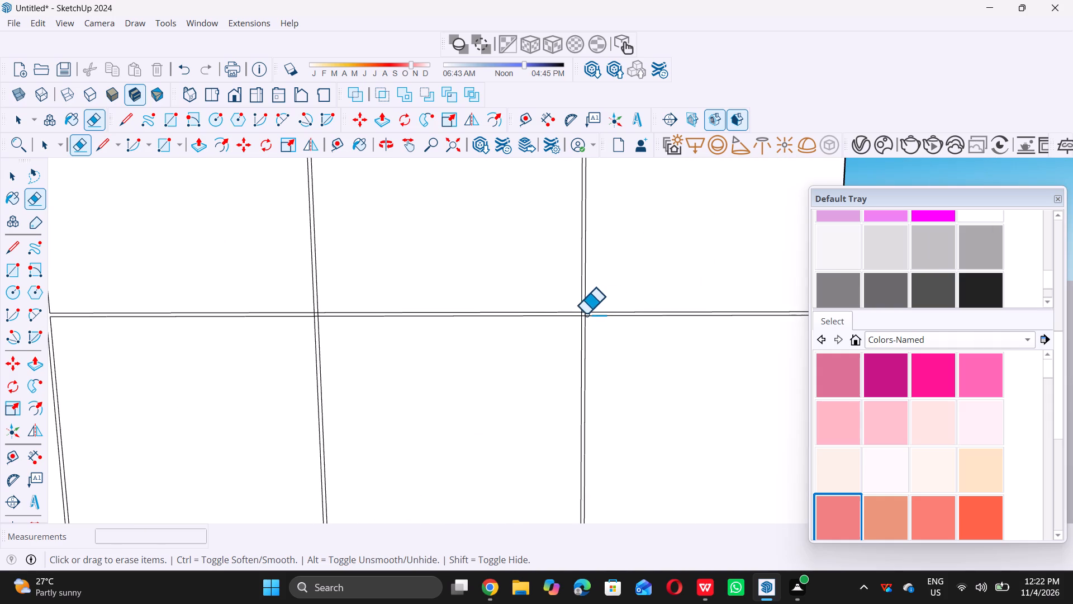
pyautogui.scroll(20, 586, 314)
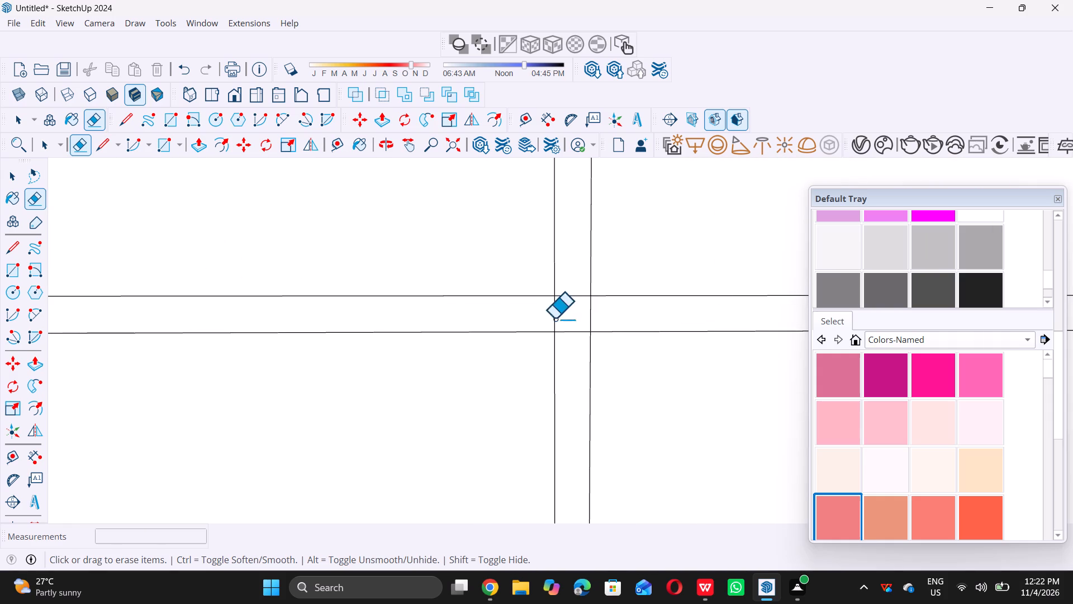
pyautogui.moveTo(530, 320); pyautogui.dragTo(566, 291)
pyautogui.click(566, 291)
pyautogui.moveTo(567, 299); pyautogui.dragTo(568, 307)
pyautogui.moveTo(573, 338); pyautogui.dragTo(577, 331)
pyautogui.doubleClick(577, 328)
# Erase the crossing segments at the third vertical joint from the left edge, on the fourth horizontal joint from the panel's base.
pyautogui.scroll(-6, 592, 324)
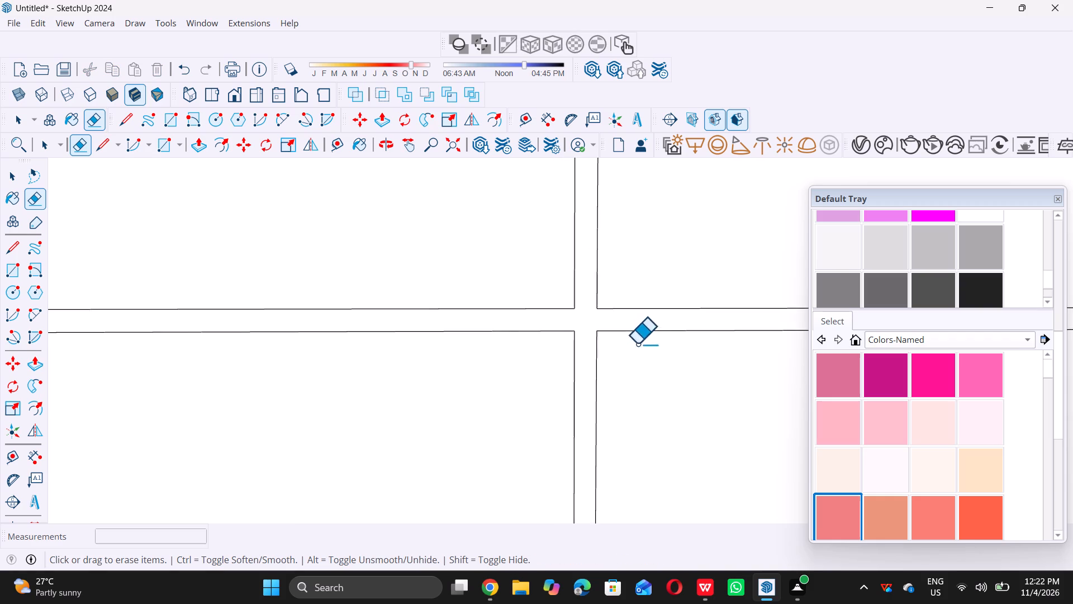
pyautogui.scroll(-18, 637, 343)
pyautogui.scroll(6, 365, 370)
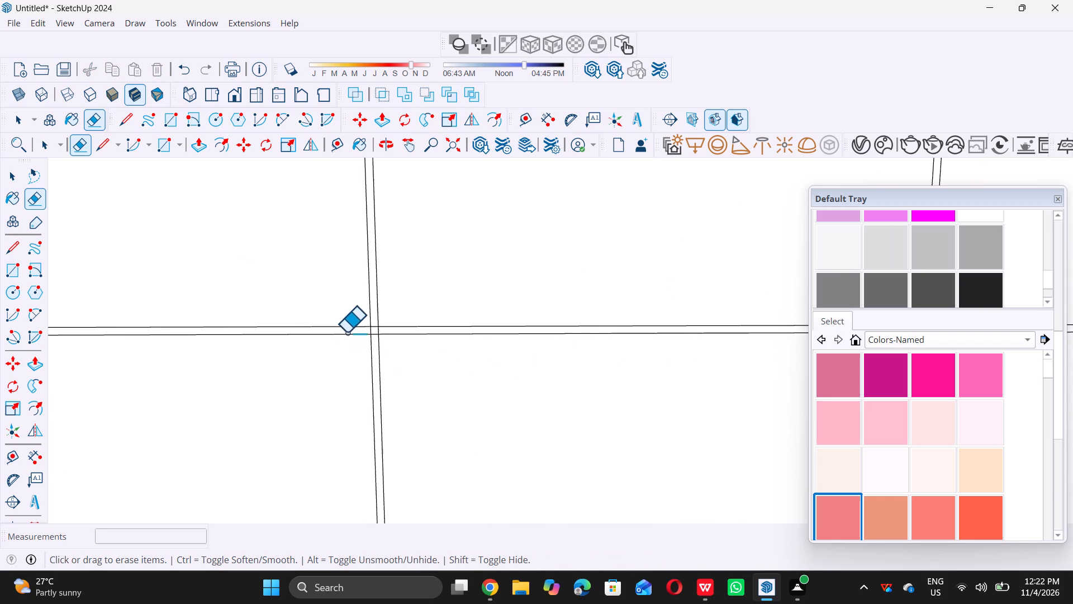
pyautogui.scroll(10, 353, 328)
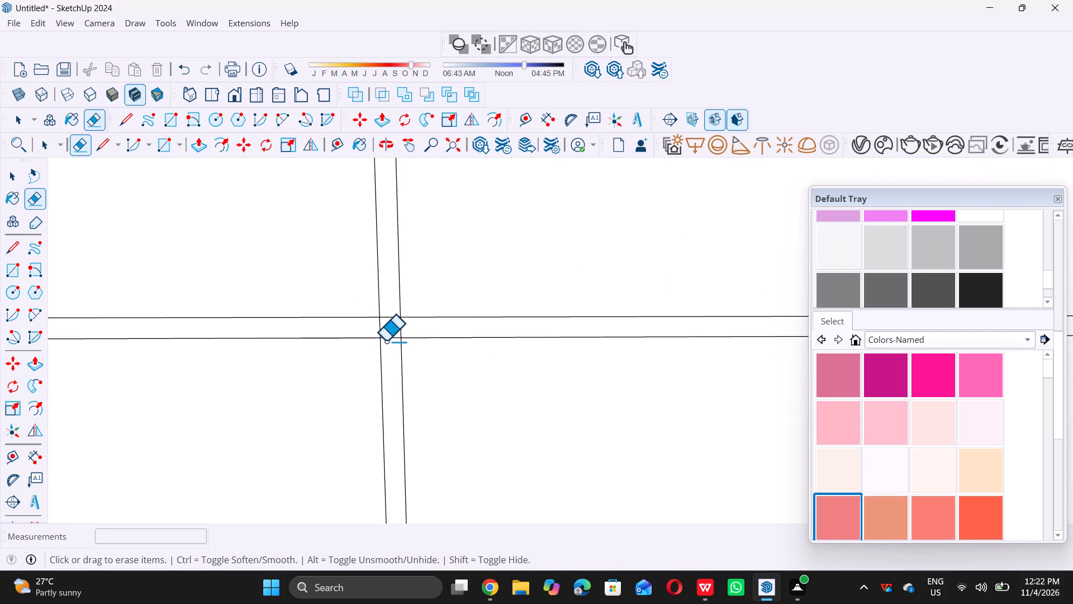
pyautogui.scroll(11, 387, 338)
pyautogui.moveTo(352, 318); pyautogui.dragTo(414, 310)
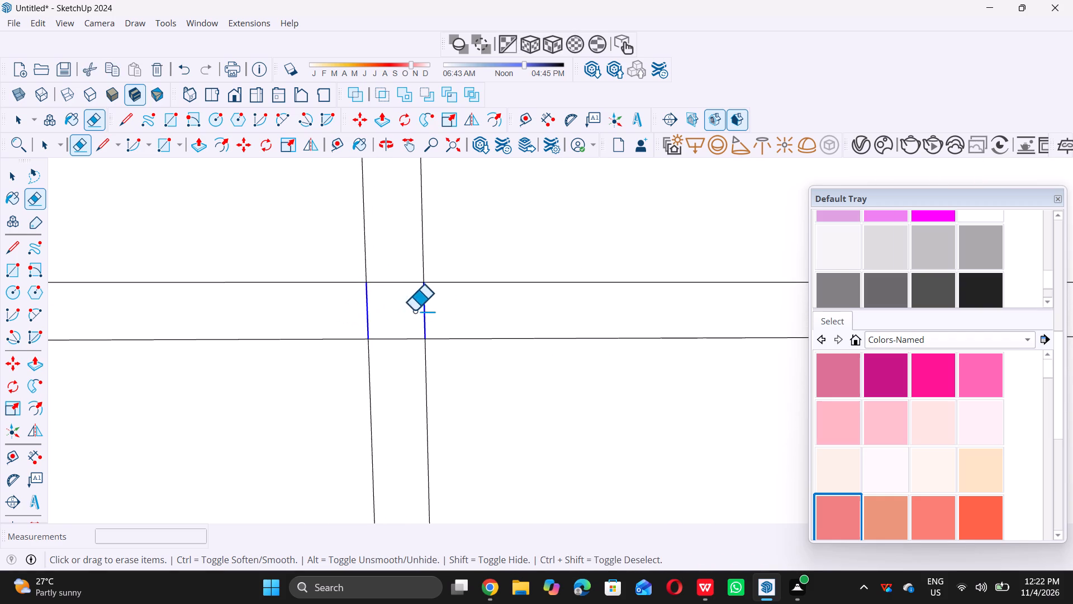
pyautogui.moveTo(414, 310); pyautogui.dragTo(372, 270)
pyautogui.doubleClick(372, 270)
pyautogui.moveTo(374, 268); pyautogui.dragTo(404, 371)
pyautogui.click(404, 371)
# Erase the crossing segments where the fifth horizontal joint from the panel's base meets the fourth vertical joint from its left edge.
pyautogui.scroll(-11, 407, 366)
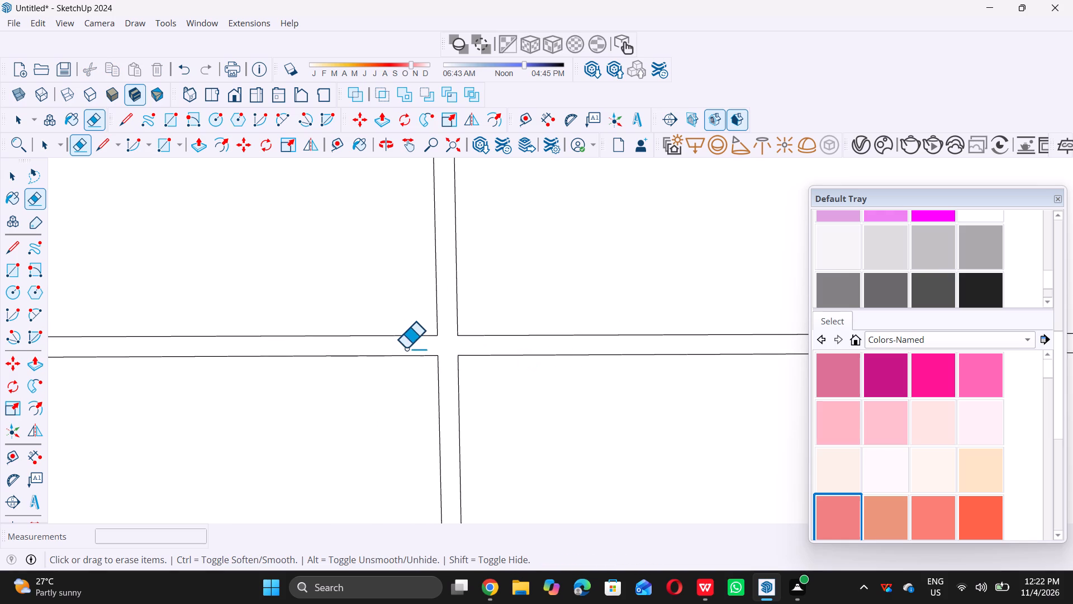
pyautogui.scroll(-9, 466, 336)
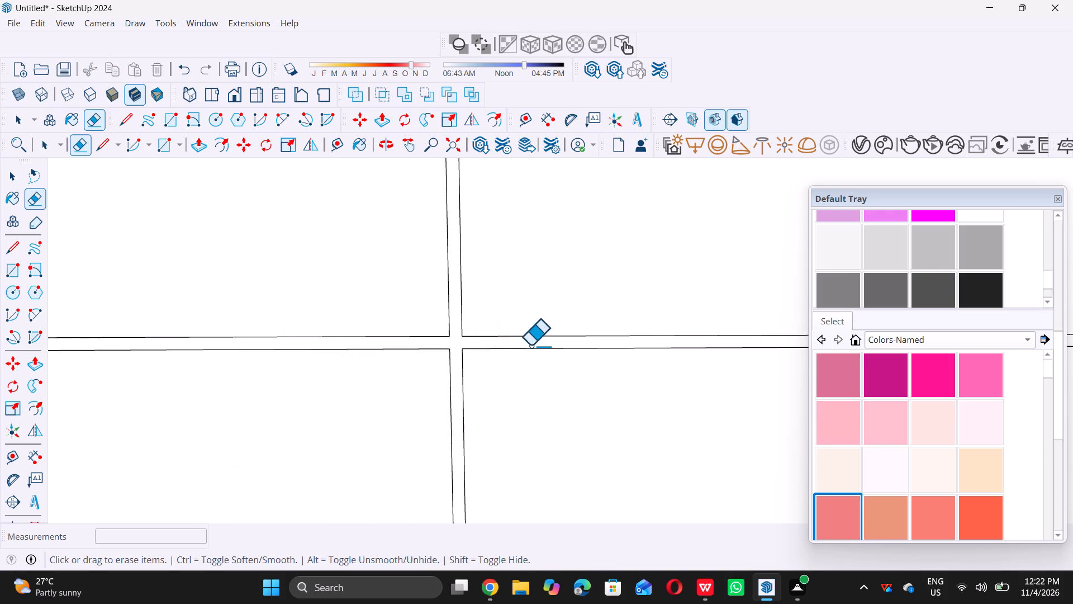
pyautogui.scroll(-15, 530, 345)
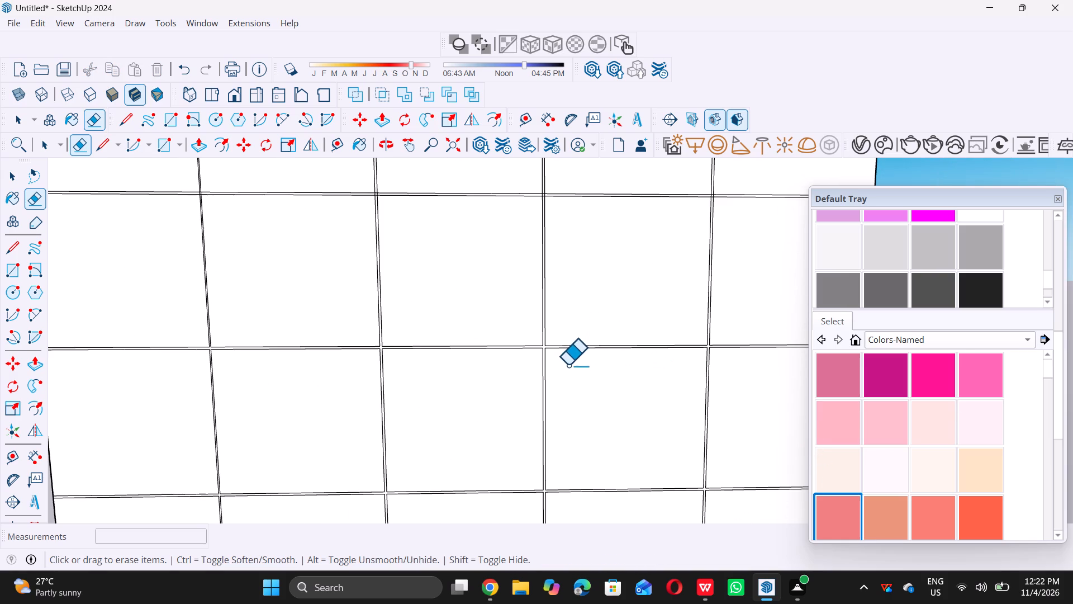
pyautogui.scroll(-4, 540, 376)
pyautogui.scroll(5, 670, 241)
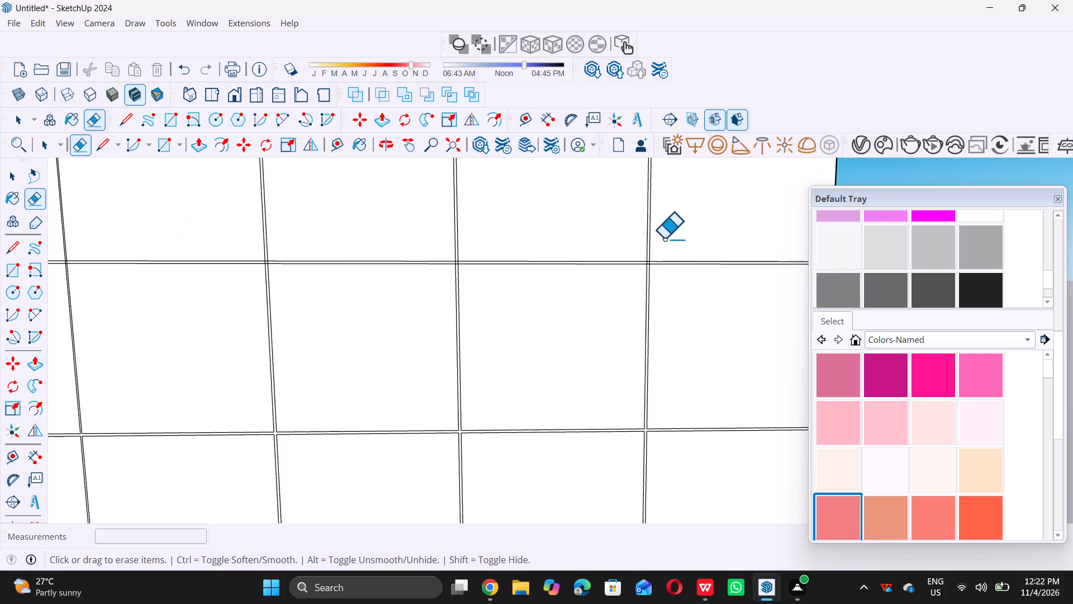
pyautogui.scroll(10, 657, 254)
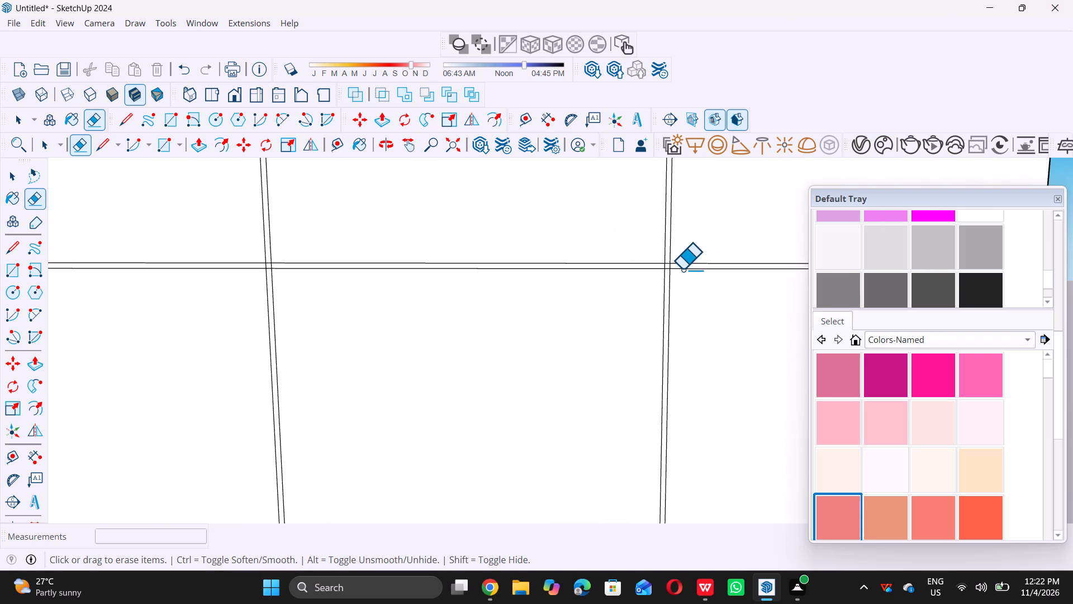
pyautogui.scroll(17, 683, 267)
pyautogui.scroll(6, 599, 225)
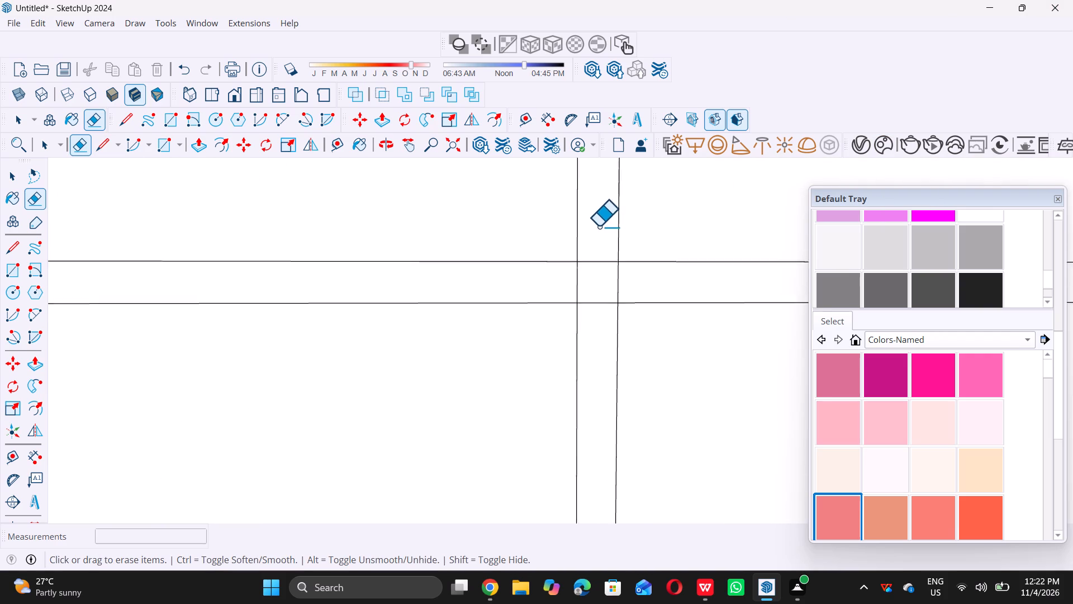
pyautogui.scroll(5, 597, 235)
pyautogui.scroll(-7, 581, 268)
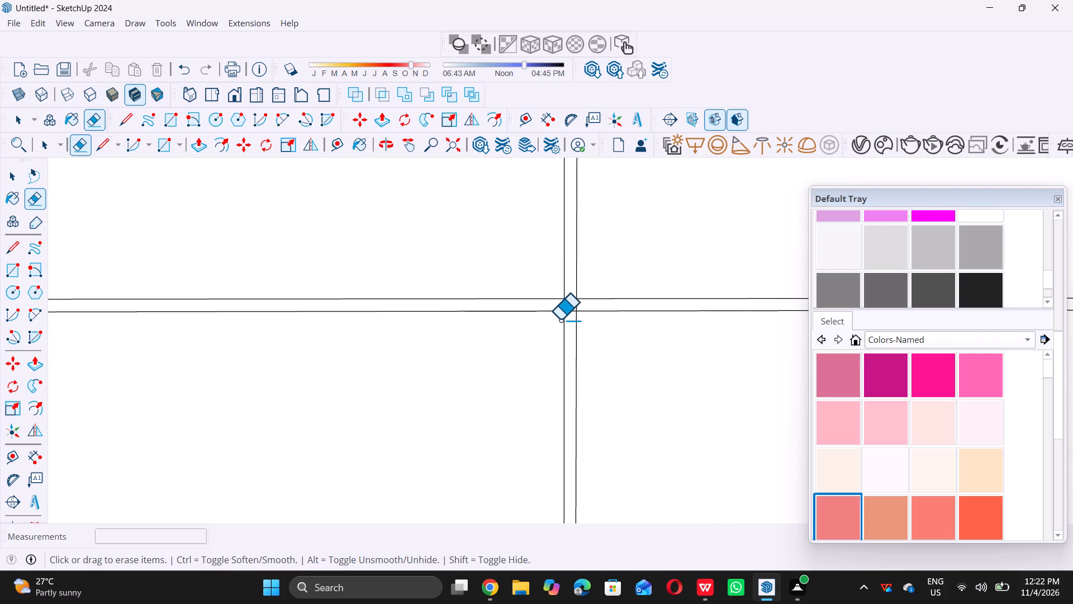
pyautogui.scroll(8, 561, 320)
pyautogui.tripleClick(558, 286)
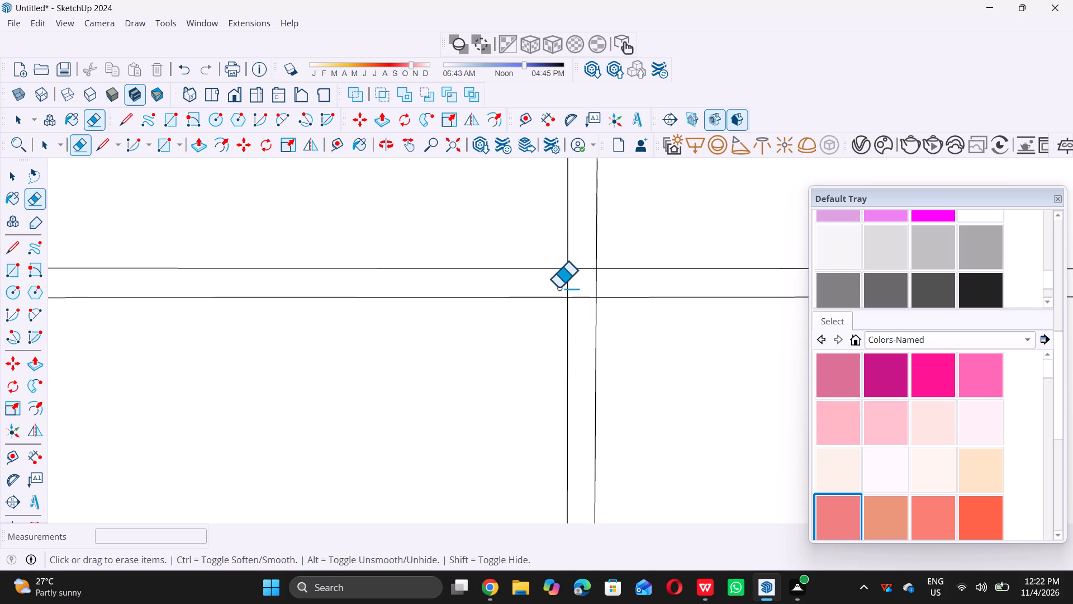
pyautogui.doubleClick(558, 287)
pyautogui.moveTo(560, 289); pyautogui.dragTo(578, 289)
pyautogui.moveTo(600, 284); pyautogui.dragTo(617, 282)
pyautogui.moveTo(617, 282); pyautogui.dragTo(590, 287)
pyautogui.click(589, 286)
pyautogui.moveTo(587, 281); pyautogui.dragTo(585, 262)
pyautogui.moveTo(583, 265); pyautogui.dragTo(582, 271)
pyautogui.moveTo(581, 273); pyautogui.dragTo(578, 301)
pyautogui.click(578, 304)
pyautogui.doubleClick(577, 307)
pyautogui.moveTo(577, 313); pyautogui.dragTo(577, 321)
pyautogui.click(577, 321)
# Erase the crossing segments at the third vertical joint from the left edge, on the fifth horizontal joint from the panel's base.
pyautogui.scroll(-10, 585, 291)
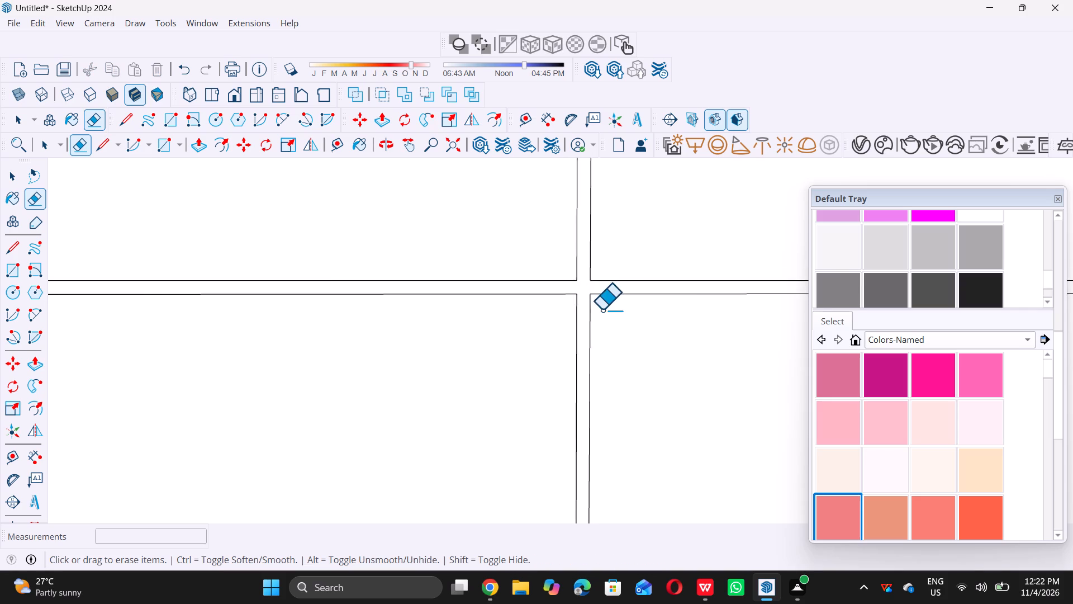
pyautogui.scroll(-4, 602, 309)
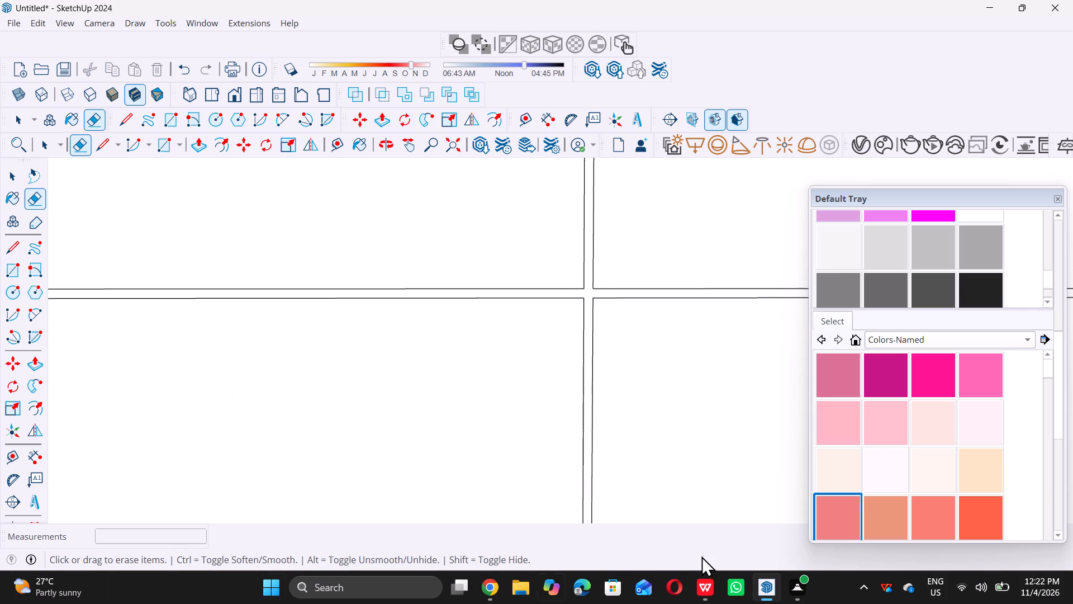
pyautogui.scroll(-7, 481, 423)
pyautogui.scroll(-6, 576, 379)
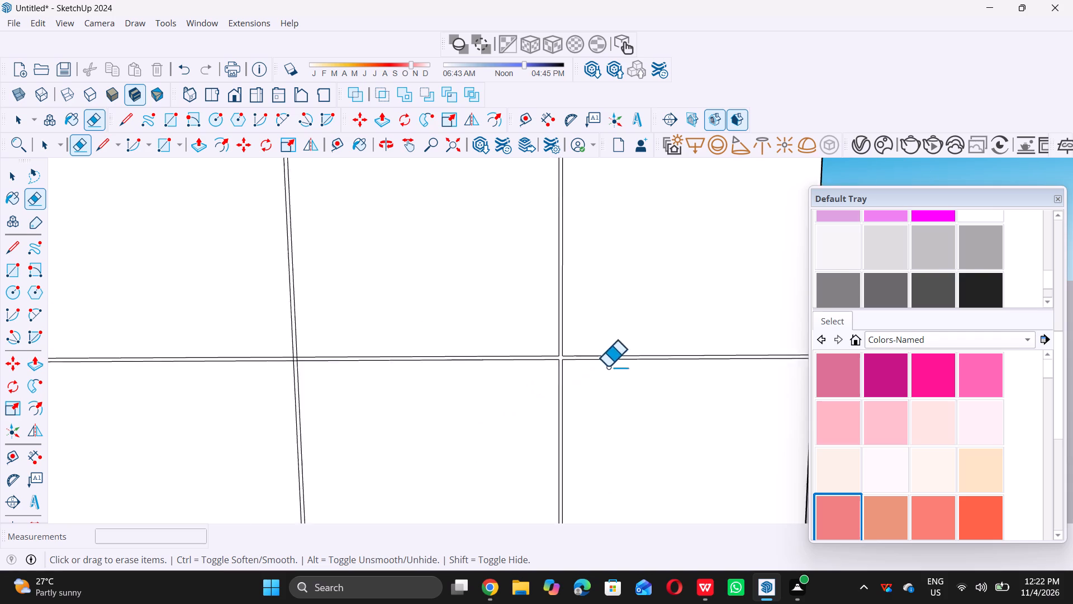
pyautogui.scroll(-8, 607, 366)
pyautogui.scroll(7, 500, 395)
pyautogui.scroll(2, 487, 345)
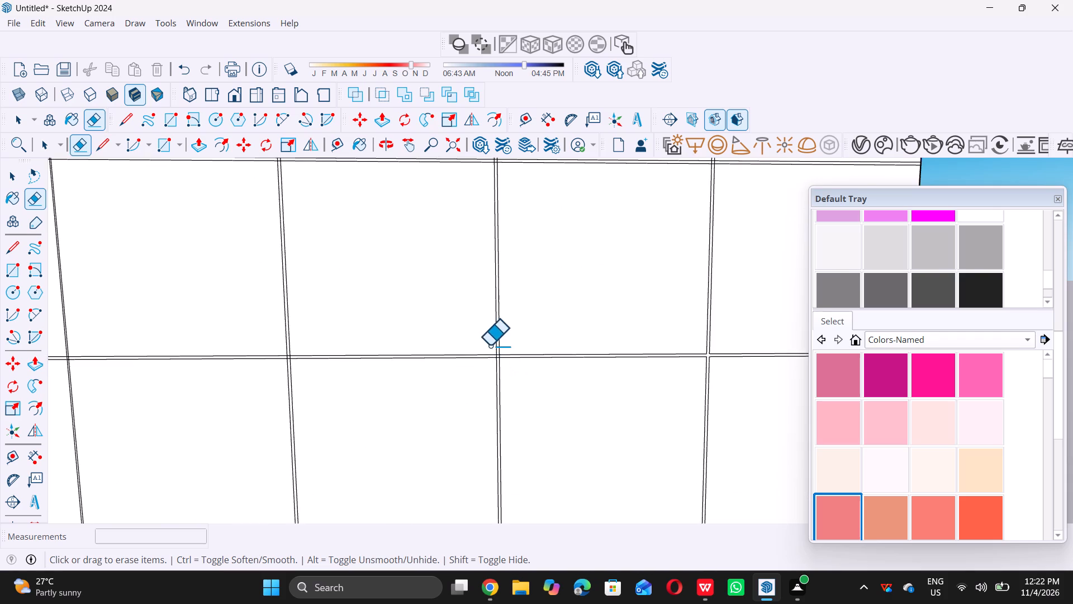
pyautogui.scroll(5, 490, 345)
pyautogui.scroll(18, 501, 370)
pyautogui.scroll(4, 511, 376)
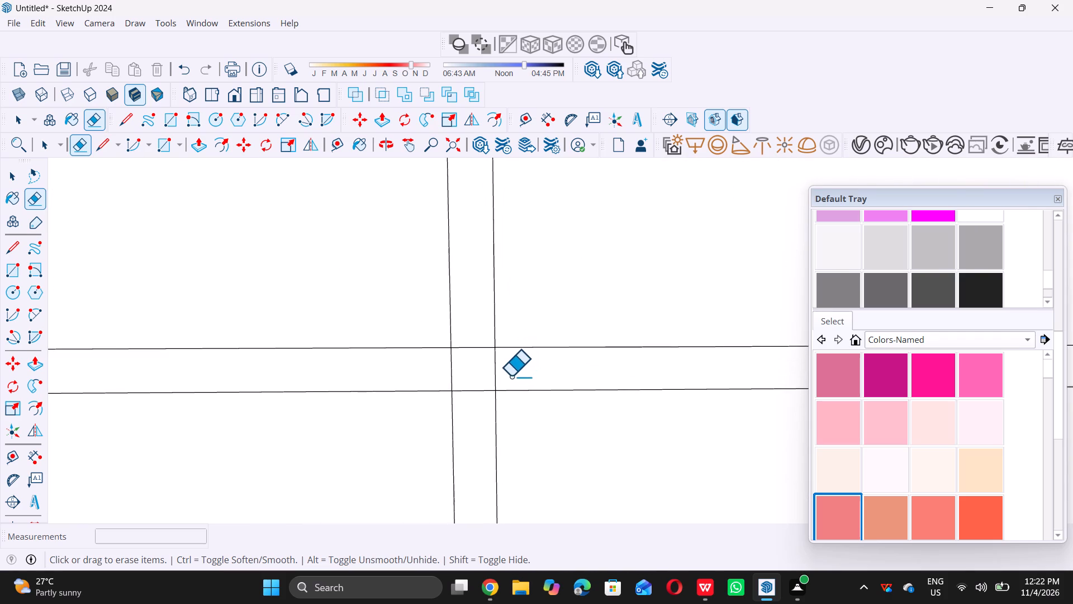
pyautogui.scroll(4, 511, 376)
pyautogui.moveTo(366, 371); pyautogui.dragTo(577, 373)
pyautogui.moveTo(579, 372); pyautogui.dragTo(486, 377)
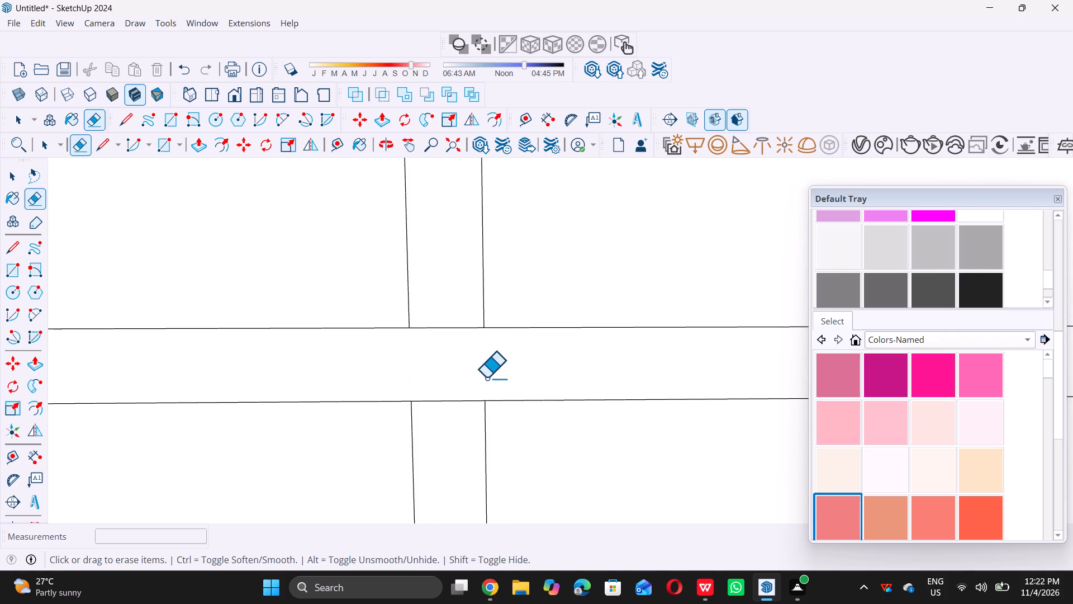
pyautogui.moveTo(486, 377); pyautogui.dragTo(481, 377)
pyautogui.moveTo(479, 377); pyautogui.dragTo(439, 319)
pyautogui.click(438, 327)
pyautogui.moveTo(435, 336); pyautogui.dragTo(424, 399)
pyautogui.click(424, 402)
pyautogui.click(424, 406)
pyautogui.click(424, 411)
pyautogui.moveTo(424, 416); pyautogui.dragTo(422, 427)
pyautogui.click(422, 427)
# Erase the crossing segments at the second vertical joint from the left edge, on the fifth horizontal joint from the panel's base.
pyautogui.scroll(-5, 514, 363)
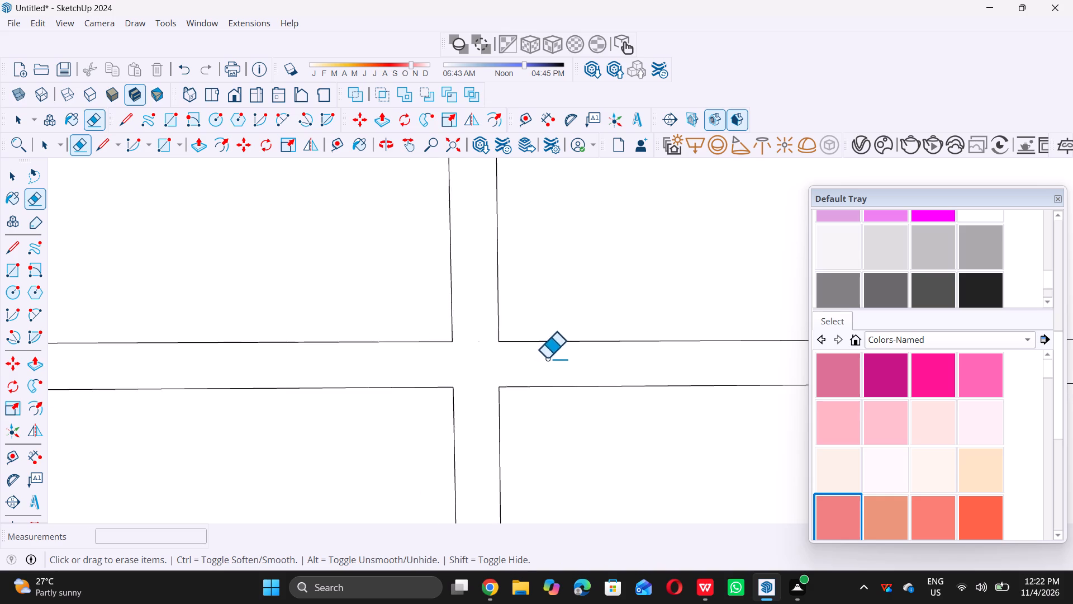
pyautogui.scroll(-20, 547, 358)
pyautogui.scroll(-11, 547, 358)
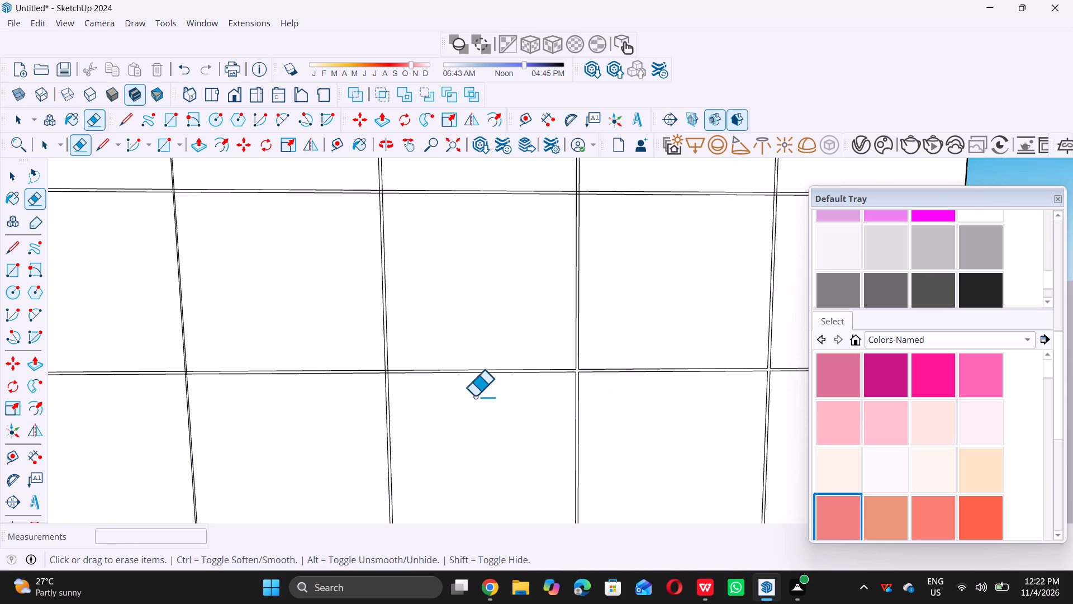
pyautogui.scroll(6, 434, 388)
pyautogui.scroll(16, 323, 360)
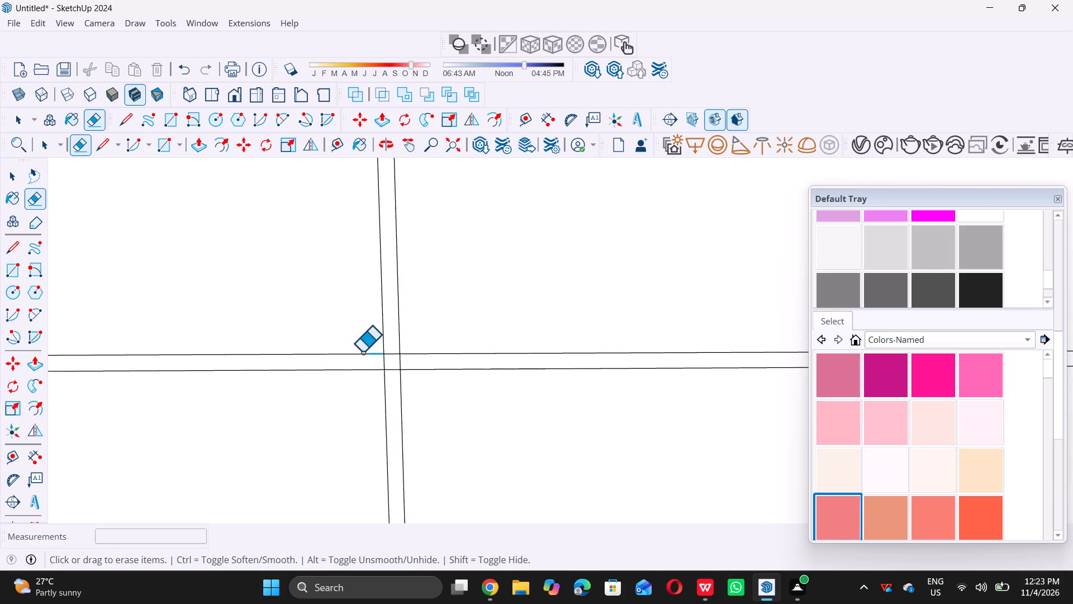
pyautogui.scroll(4, 362, 352)
pyautogui.scroll(6, 436, 388)
pyautogui.scroll(7, 381, 362)
pyautogui.moveTo(314, 351); pyautogui.dragTo(375, 357)
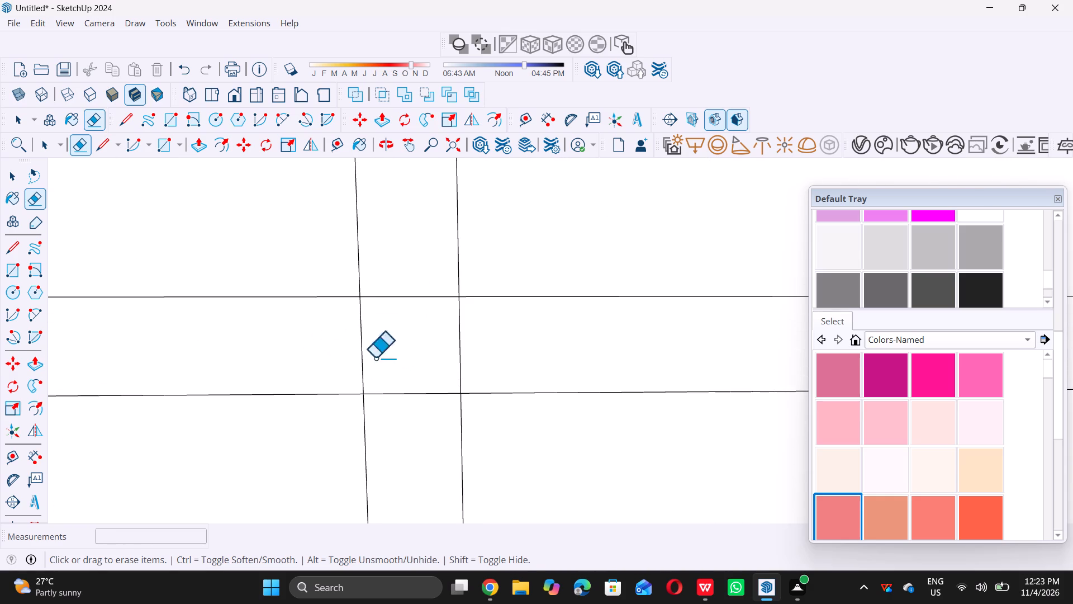
pyautogui.moveTo(375, 357); pyautogui.dragTo(415, 286)
pyautogui.click(414, 285)
pyautogui.moveTo(410, 315); pyautogui.dragTo(396, 369)
pyautogui.click(396, 372)
pyautogui.click(396, 382)
pyautogui.click(395, 390)
pyautogui.moveTo(395, 397); pyautogui.dragTo(402, 435)
pyautogui.tripleClick(402, 435)
pyautogui.moveTo(413, 403); pyautogui.dragTo(419, 390)
# Erase the crossing segments at the first vertical joint from the left edge, on the fifth horizontal joint from the panel's base.
pyautogui.scroll(-5, 458, 348)
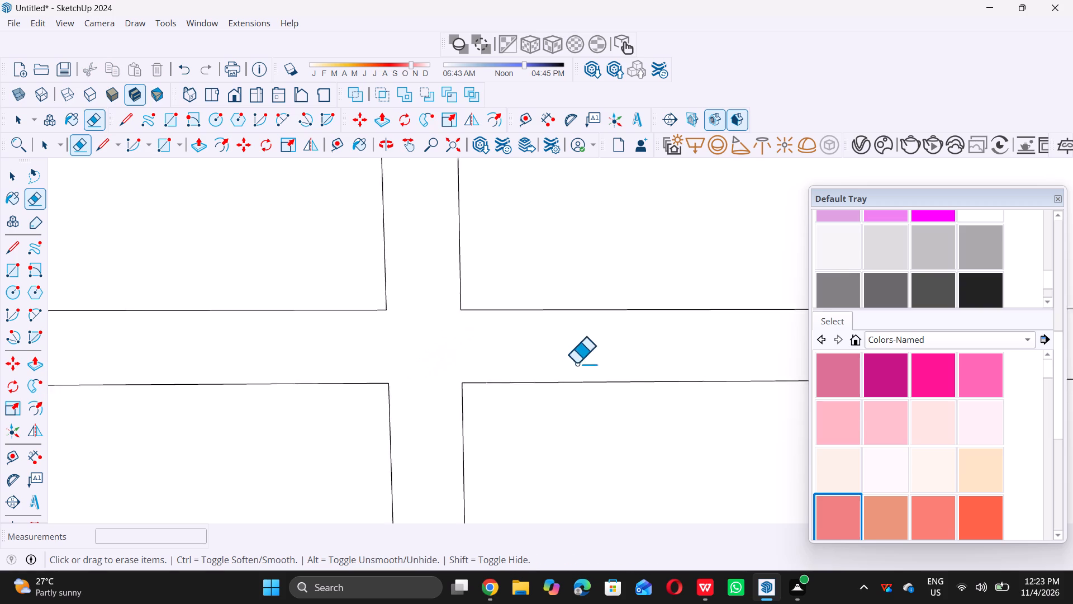
pyautogui.scroll(-5, 576, 363)
pyautogui.scroll(-20, 556, 355)
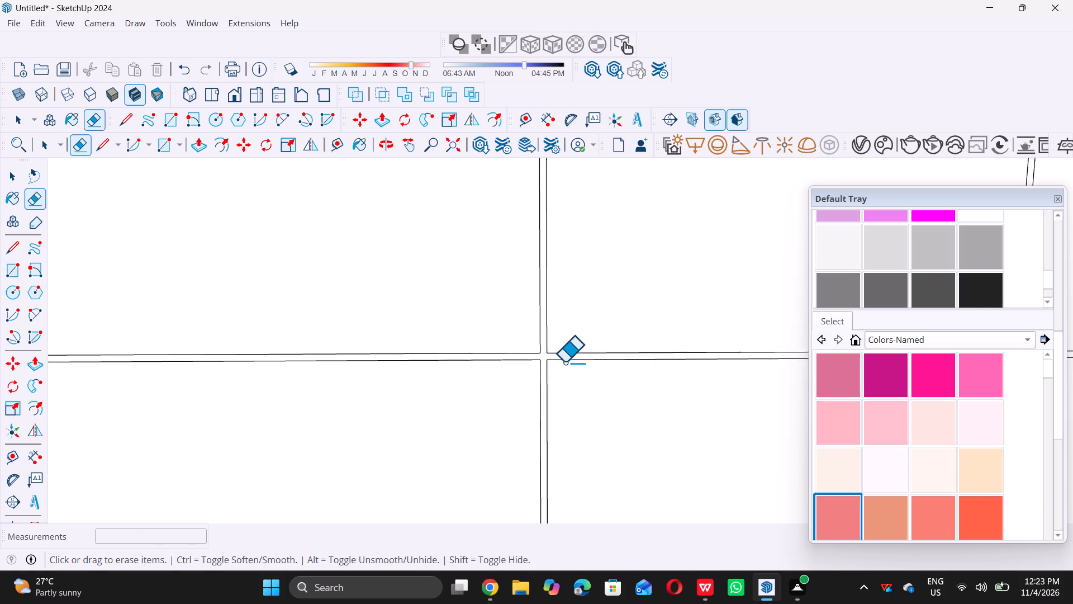
pyautogui.scroll(-10, 564, 362)
pyautogui.scroll(6, 316, 367)
pyautogui.scroll(3, 384, 367)
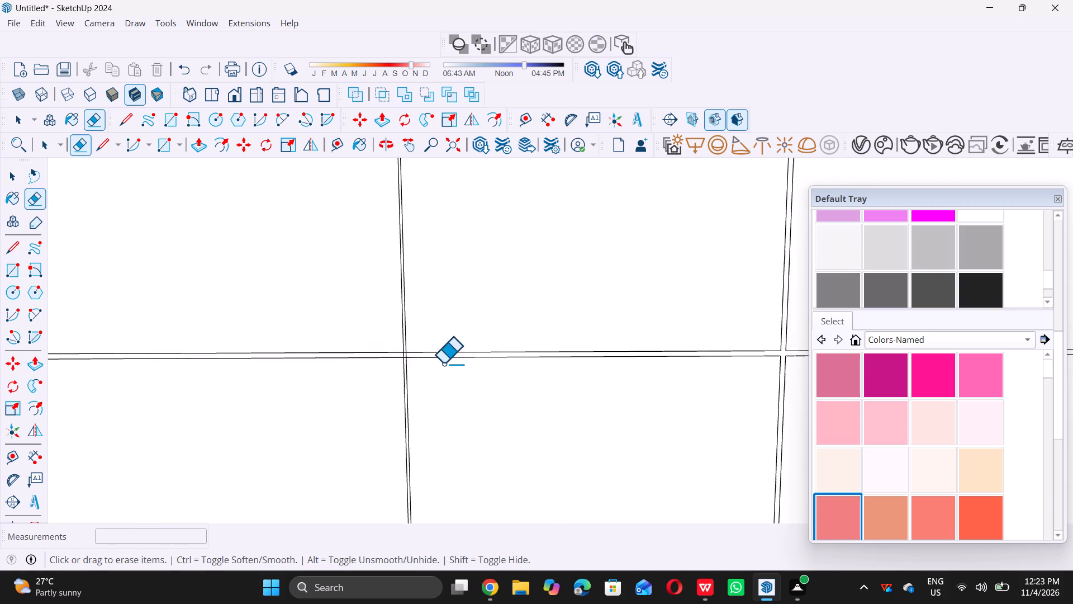
pyautogui.scroll(4, 443, 363)
pyautogui.scroll(14, 378, 353)
pyautogui.scroll(5, 386, 305)
pyautogui.moveTo(359, 380); pyautogui.dragTo(501, 362)
pyautogui.click(501, 362)
pyautogui.click(497, 366)
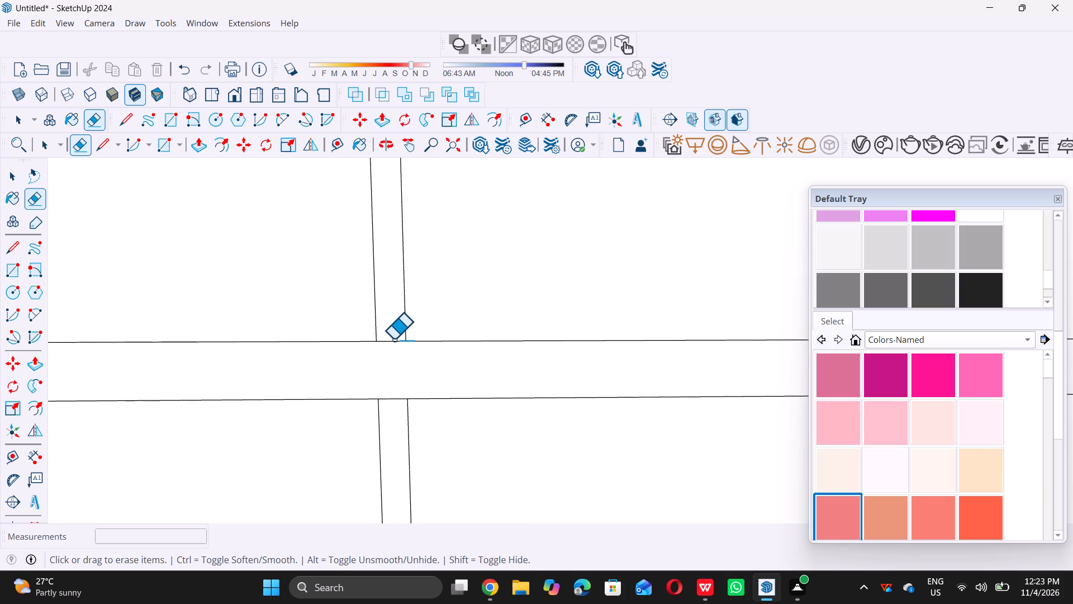
pyautogui.tripleClick(393, 339)
pyautogui.doubleClick(391, 343)
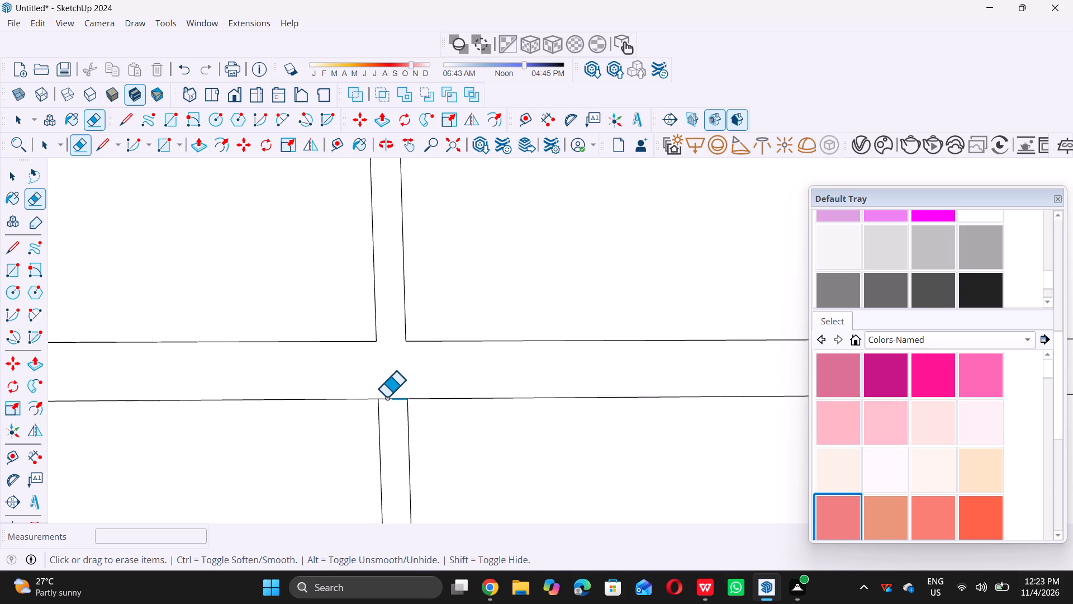
pyautogui.tripleClick(386, 397)
pyautogui.tripleClick(388, 399)
# Erase the crossing segments at the first vertical joint from the left edge, on the sixth horizontal joint from the panel's base.
pyautogui.scroll(-20, 389, 400)
pyautogui.scroll(-1, 389, 400)
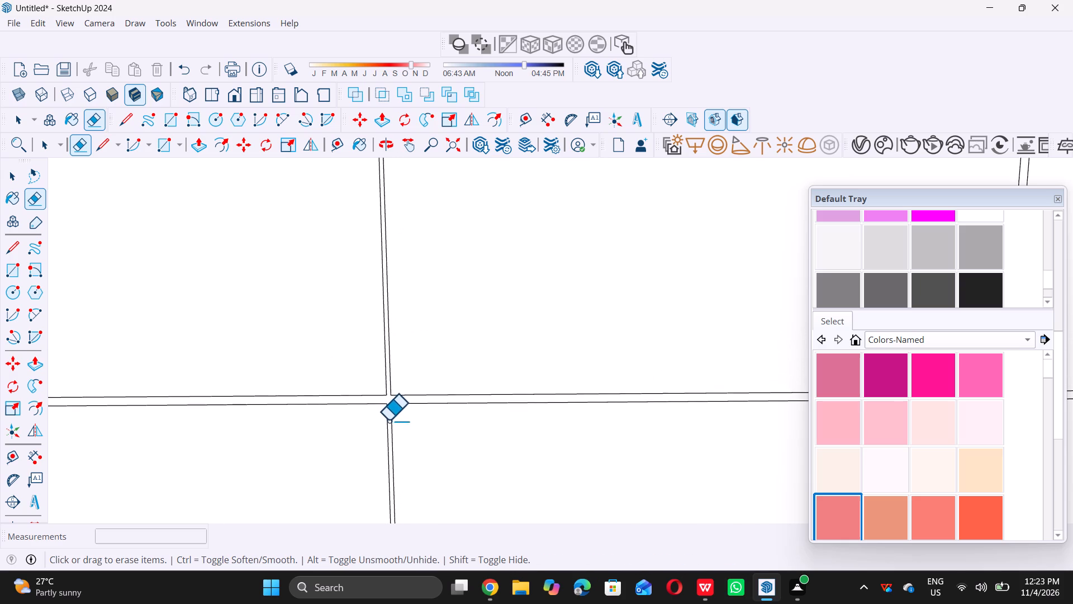
pyautogui.scroll(-13, 388, 420)
pyautogui.scroll(6, 357, 253)
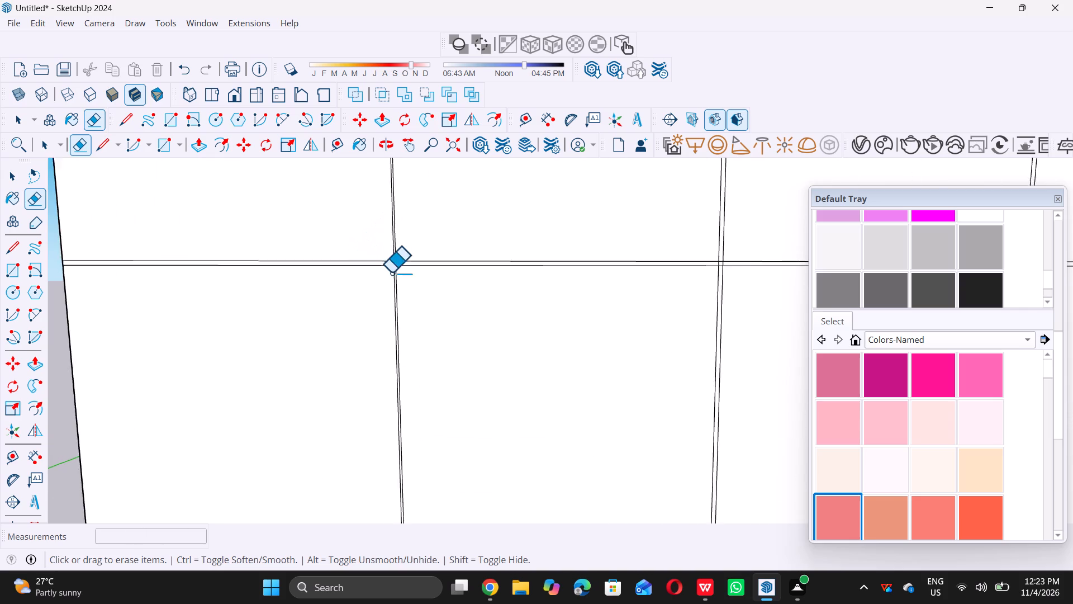
pyautogui.scroll(16, 407, 249)
pyautogui.scroll(6, 372, 251)
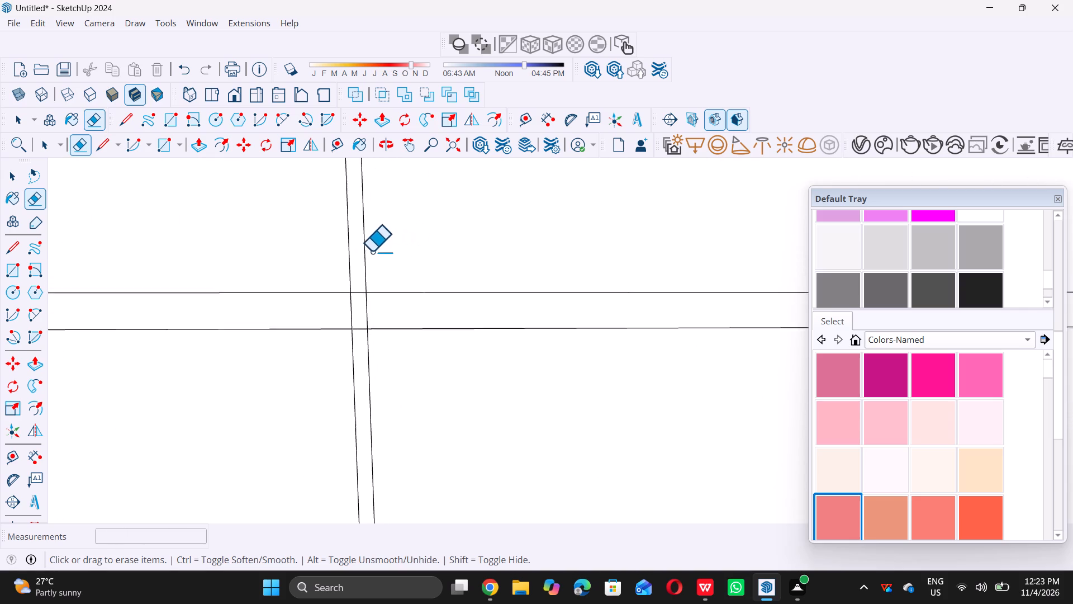
pyautogui.moveTo(326, 334); pyautogui.dragTo(422, 335)
pyautogui.click(422, 335)
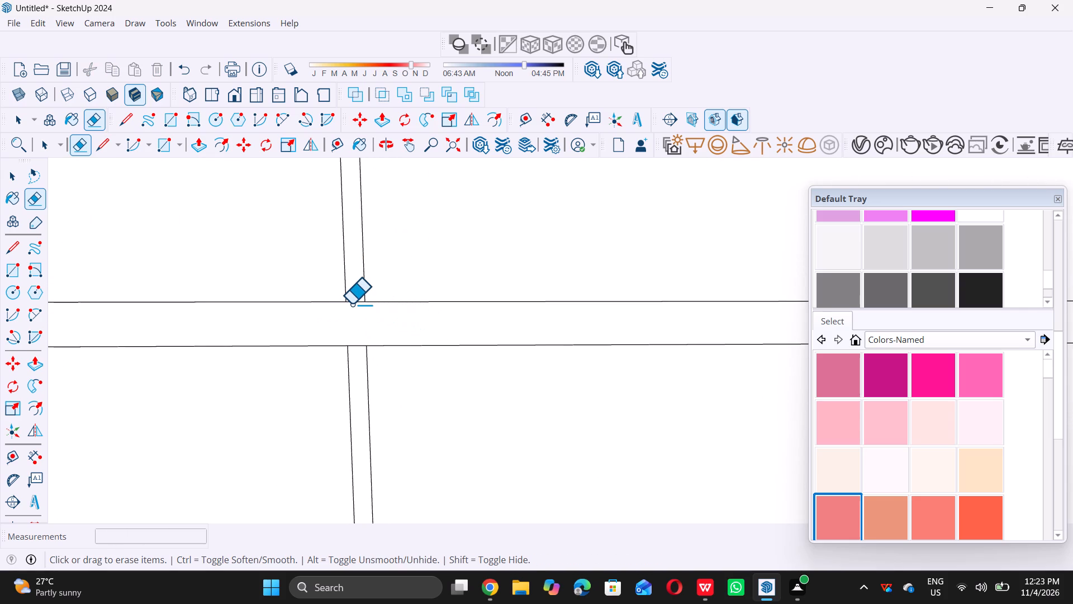
pyautogui.tripleClick(351, 303)
pyautogui.click(351, 303)
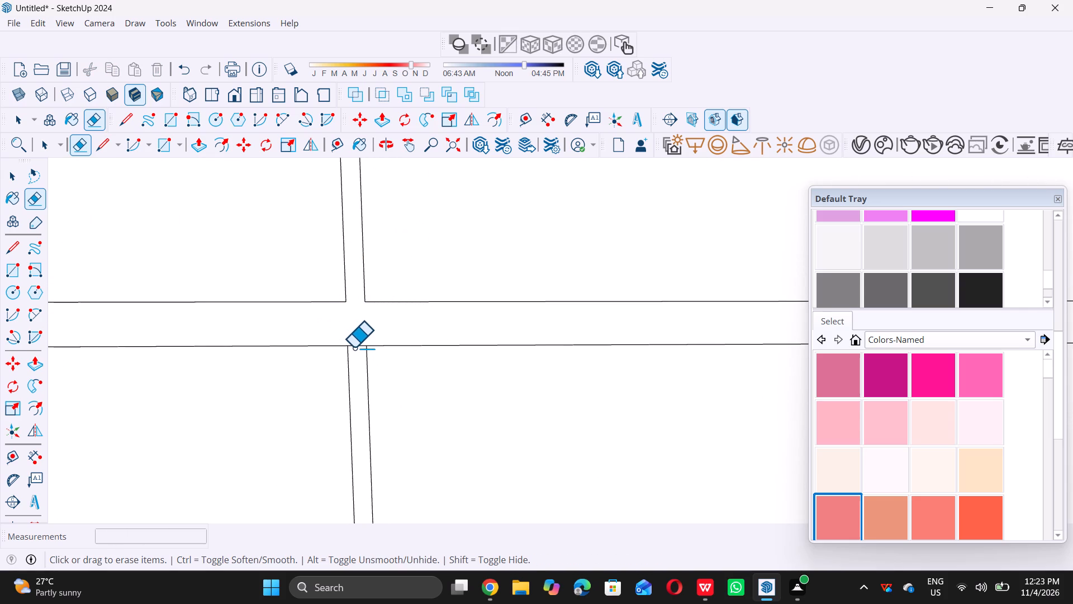
pyautogui.doubleClick(354, 347)
# Erase the crossing segments at the second vertical joint from the left edge, on the sixth horizontal joint from the panel's base.
pyautogui.scroll(-20, 354, 347)
pyautogui.scroll(-3, 354, 347)
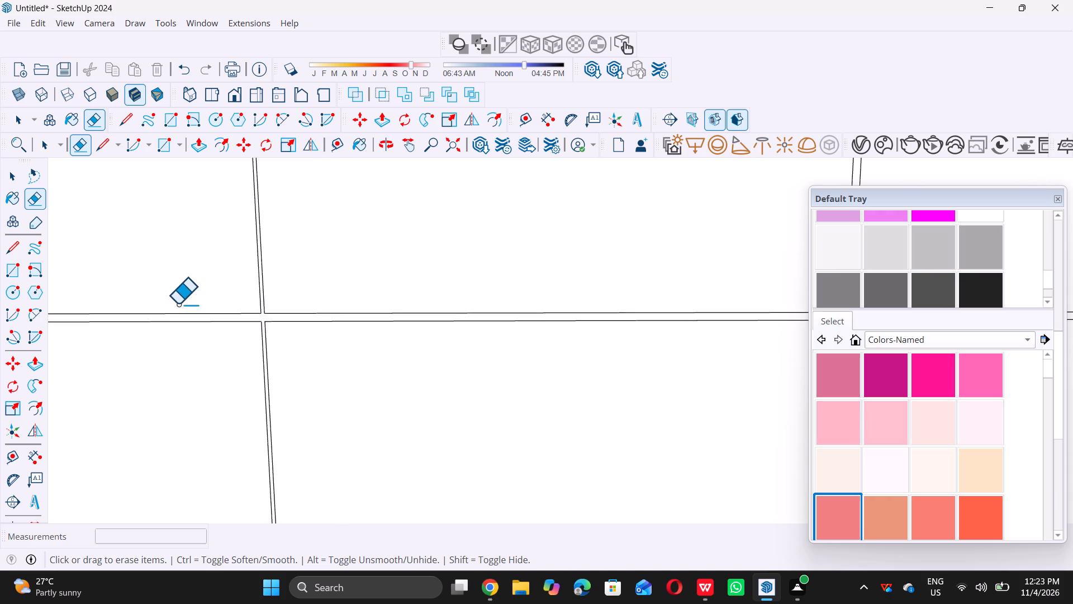
pyautogui.scroll(-8, 178, 304)
pyautogui.scroll(6, 585, 290)
pyautogui.scroll(5, 396, 324)
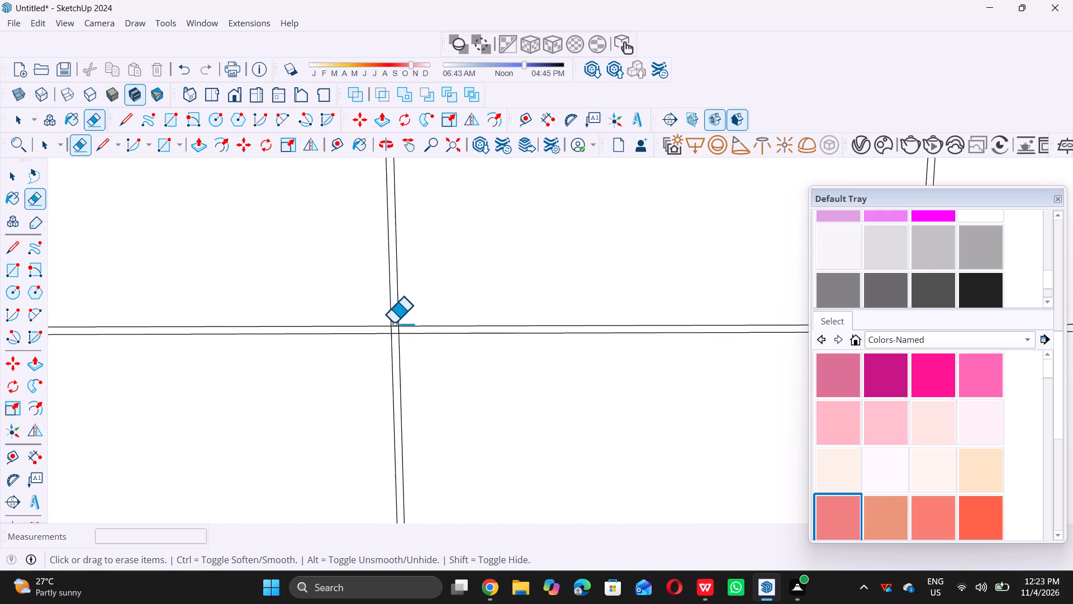
pyautogui.scroll(1, 393, 323)
pyautogui.scroll(-6, 387, 343)
pyautogui.scroll(5, 350, 441)
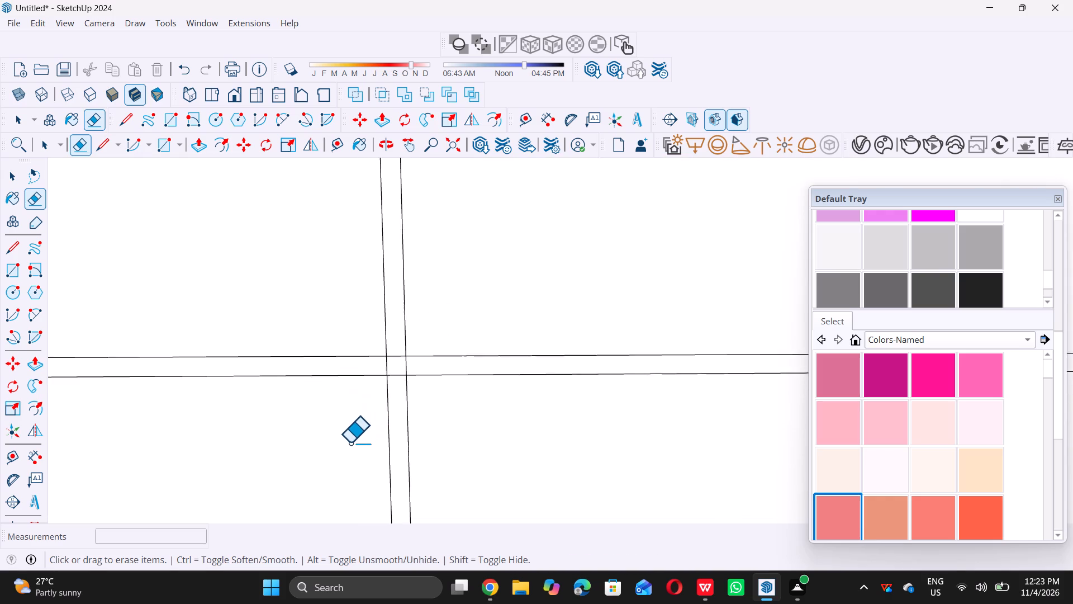
pyautogui.scroll(3, 350, 442)
pyautogui.scroll(8, 379, 355)
pyautogui.click(381, 349)
pyautogui.moveTo(381, 350); pyautogui.dragTo(468, 343)
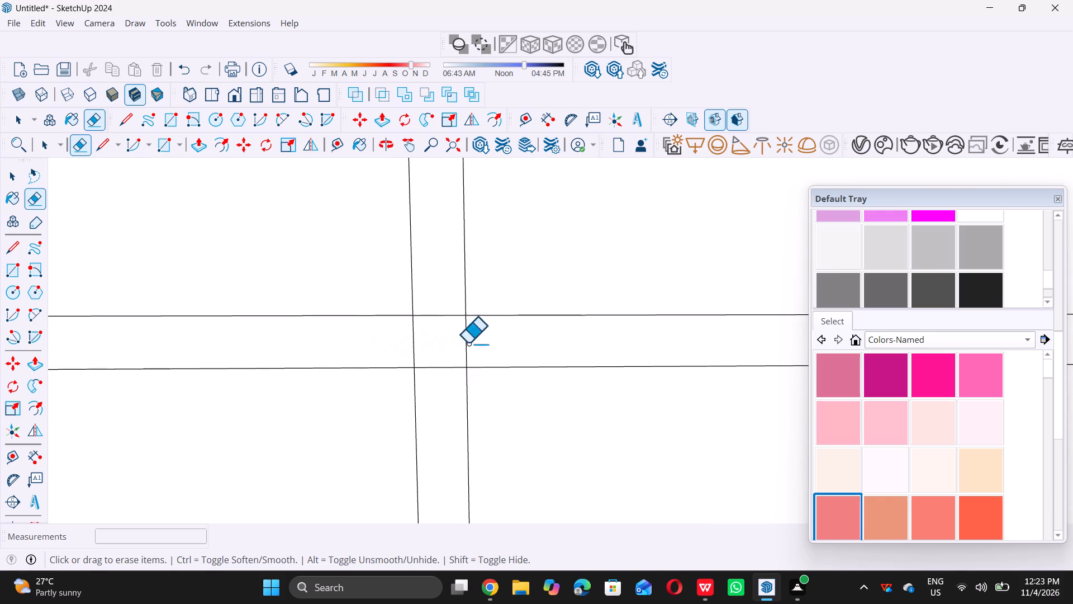
pyautogui.moveTo(468, 343); pyautogui.dragTo(517, 341)
pyautogui.moveTo(521, 341); pyautogui.dragTo(541, 346)
pyautogui.click(541, 346)
pyautogui.moveTo(389, 347); pyautogui.dragTo(530, 350)
pyautogui.doubleClick(451, 310)
pyautogui.tripleClick(444, 315)
pyautogui.doubleClick(442, 319)
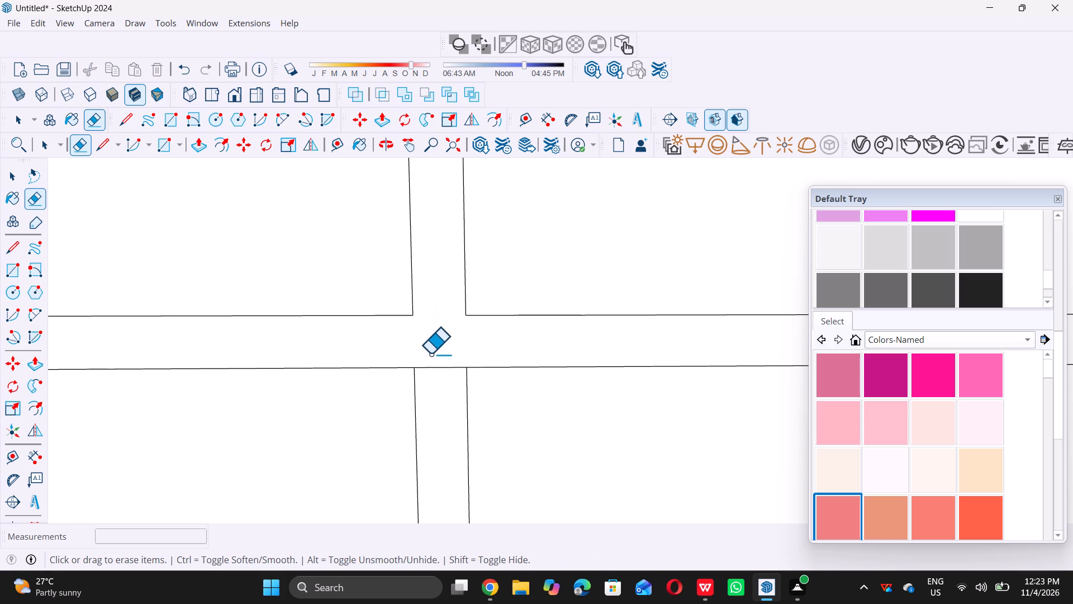
pyautogui.doubleClick(430, 371)
pyautogui.tripleClick(430, 365)
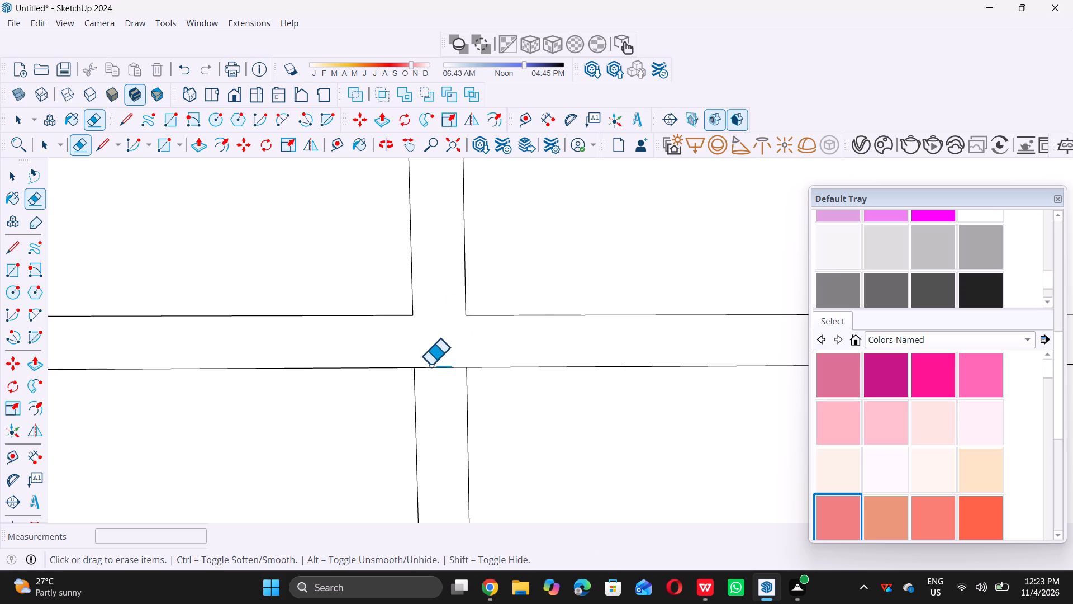
pyautogui.tripleClick(432, 371)
pyautogui.click(433, 372)
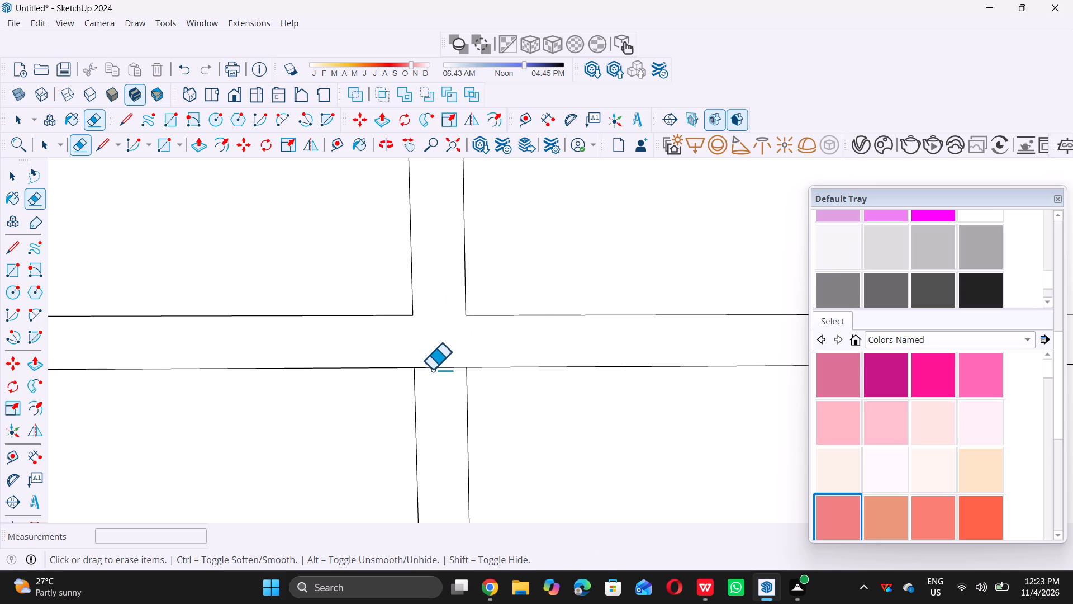
pyautogui.tripleClick(432, 369)
# Erase the crossing segments at the third vertical joint from the left edge, on the sixth horizontal joint from the panel's base.
pyautogui.scroll(-20, 431, 366)
pyautogui.scroll(-3, 431, 366)
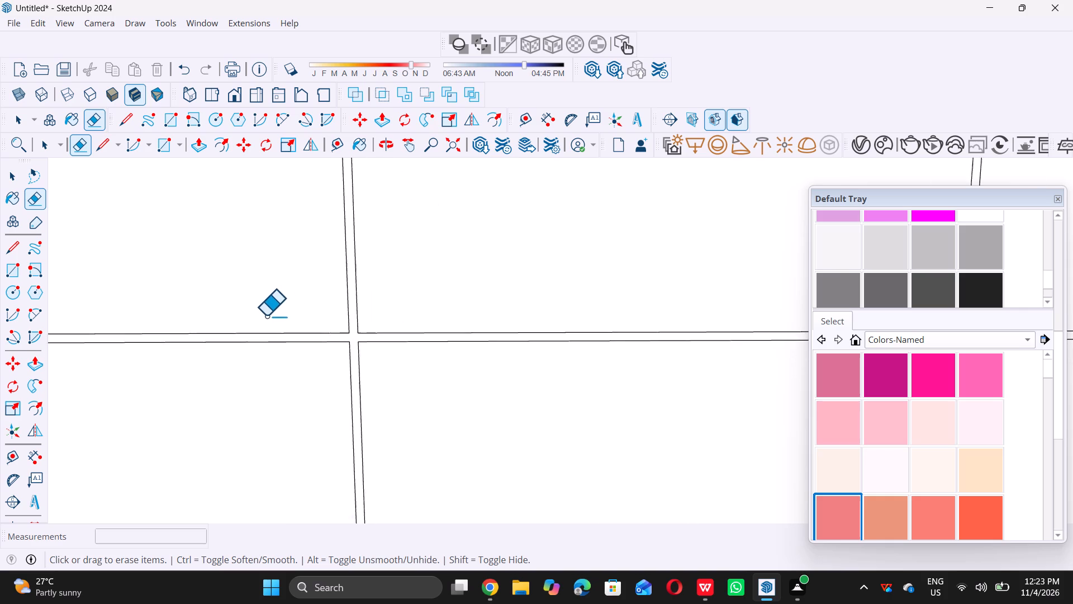
pyautogui.scroll(-7, 266, 315)
pyautogui.scroll(11, 573, 312)
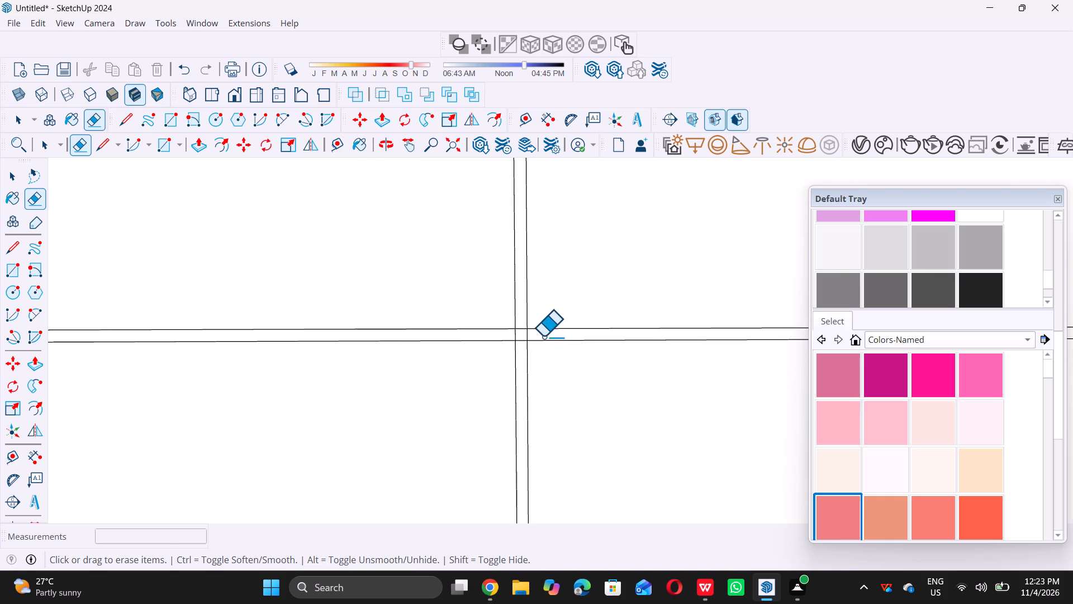
pyautogui.scroll(20, 522, 338)
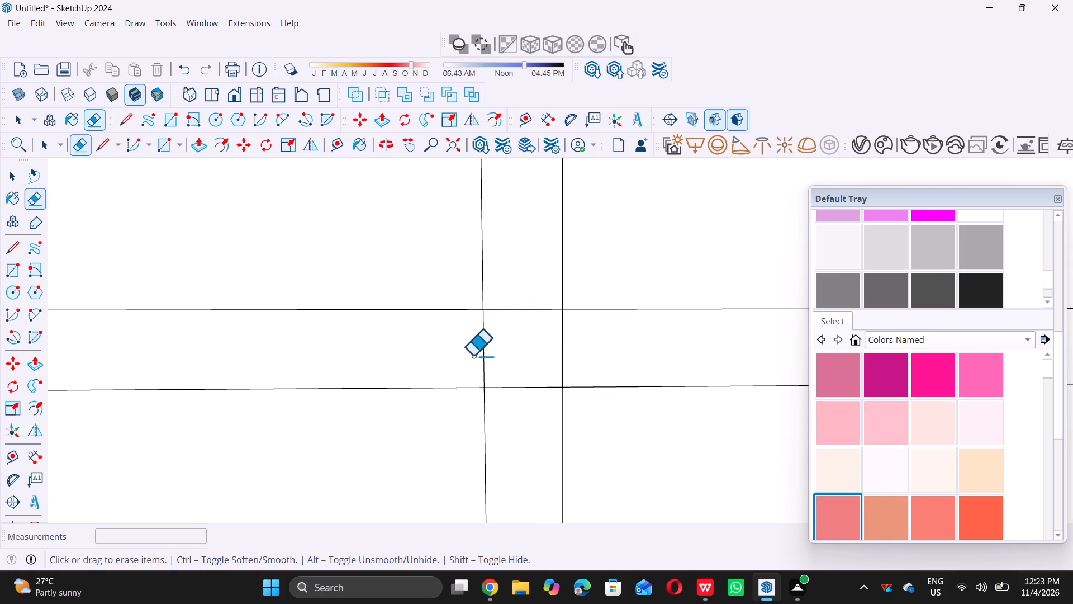
pyautogui.moveTo(468, 351); pyautogui.dragTo(660, 342)
pyautogui.click(660, 342)
pyautogui.tripleClick(524, 314)
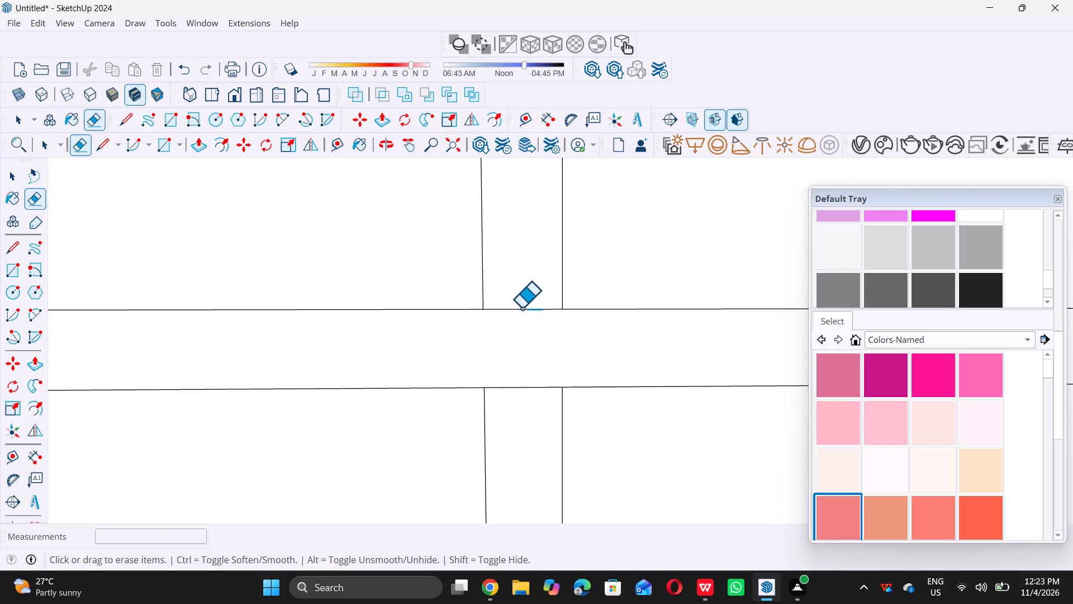
pyautogui.doubleClick(521, 307)
pyautogui.tripleClick(520, 316)
pyautogui.click(519, 316)
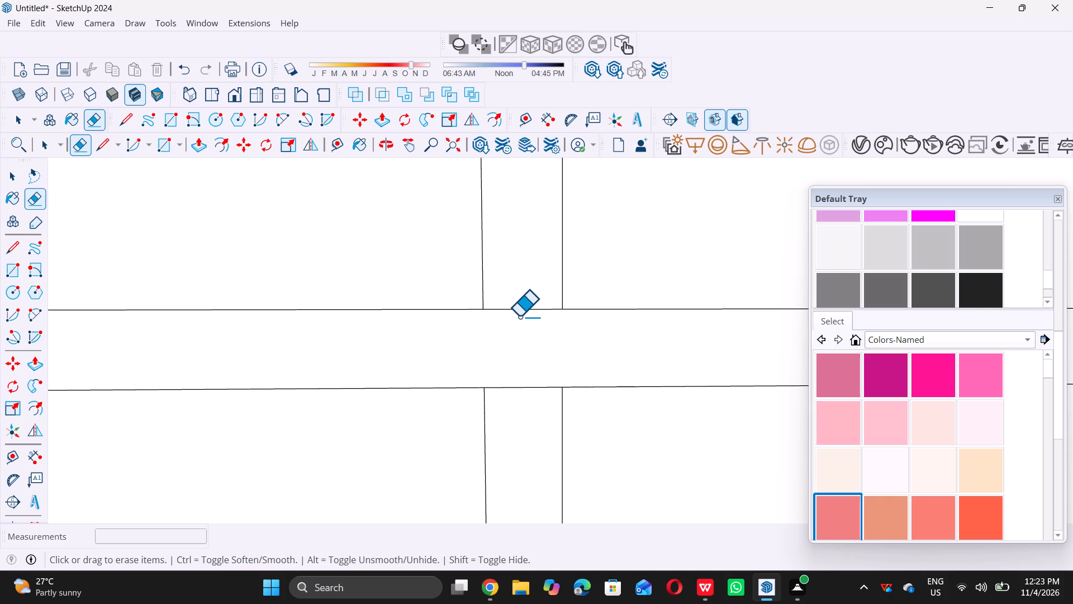
pyautogui.doubleClick(519, 308)
pyautogui.tripleClick(533, 390)
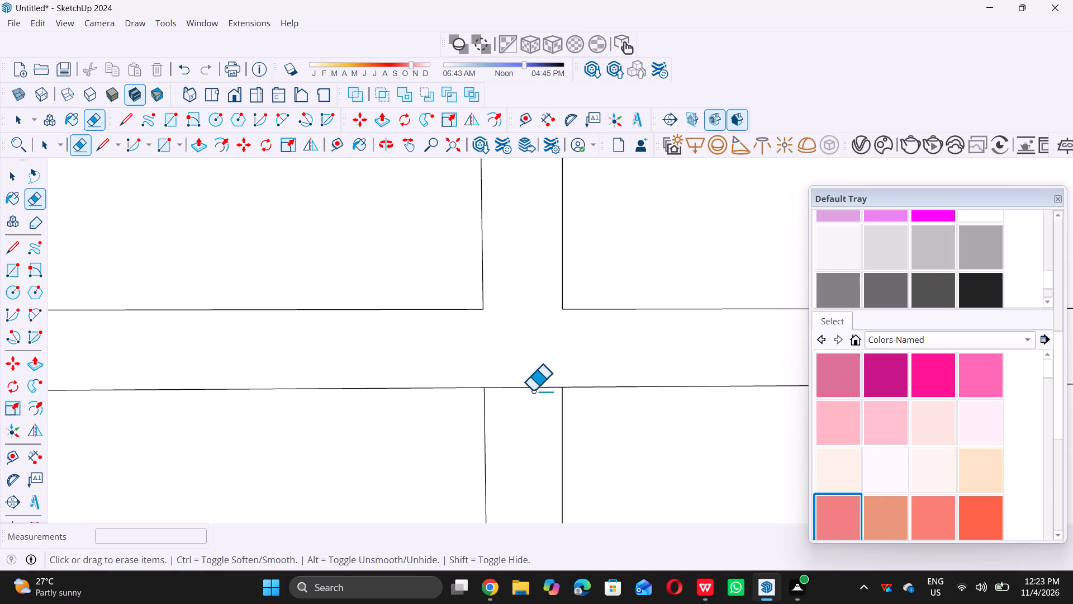
pyautogui.tripleClick(533, 389)
# Erase the crossing segments at the fourth vertical joint from the left edge, on the sixth horizontal joint from the panel's base.
pyautogui.scroll(-12, 467, 375)
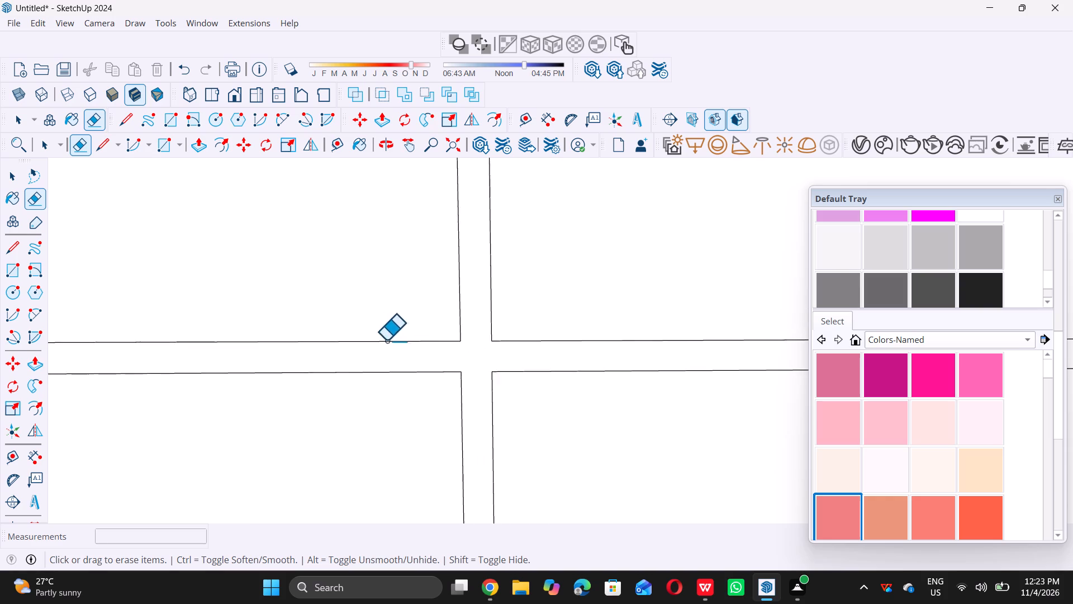
pyautogui.scroll(-20, 386, 340)
pyautogui.scroll(-8, 386, 340)
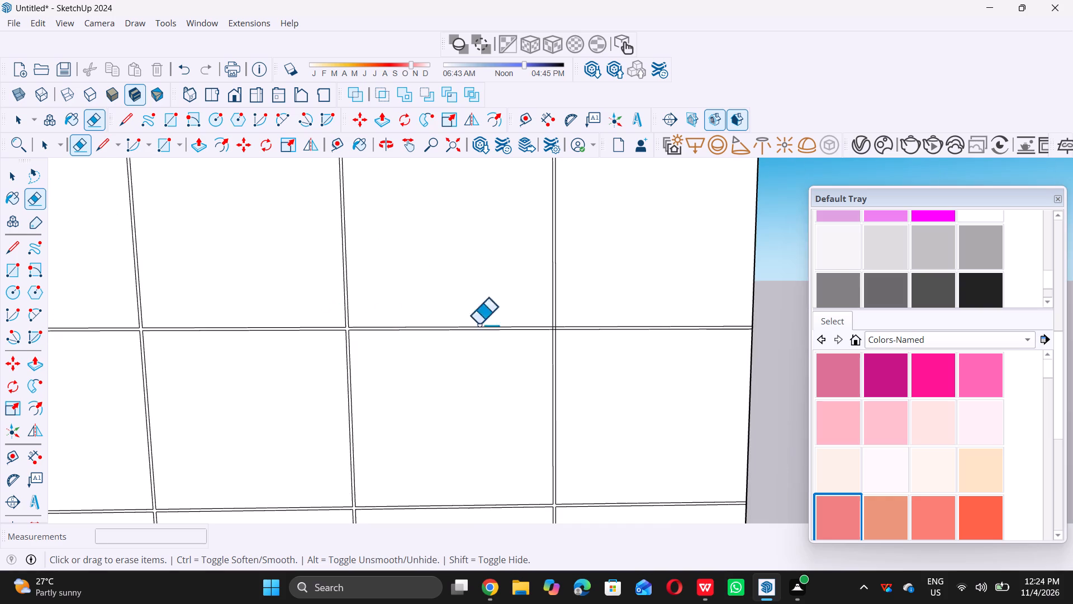
pyautogui.scroll(7, 581, 315)
pyautogui.scroll(15, 530, 342)
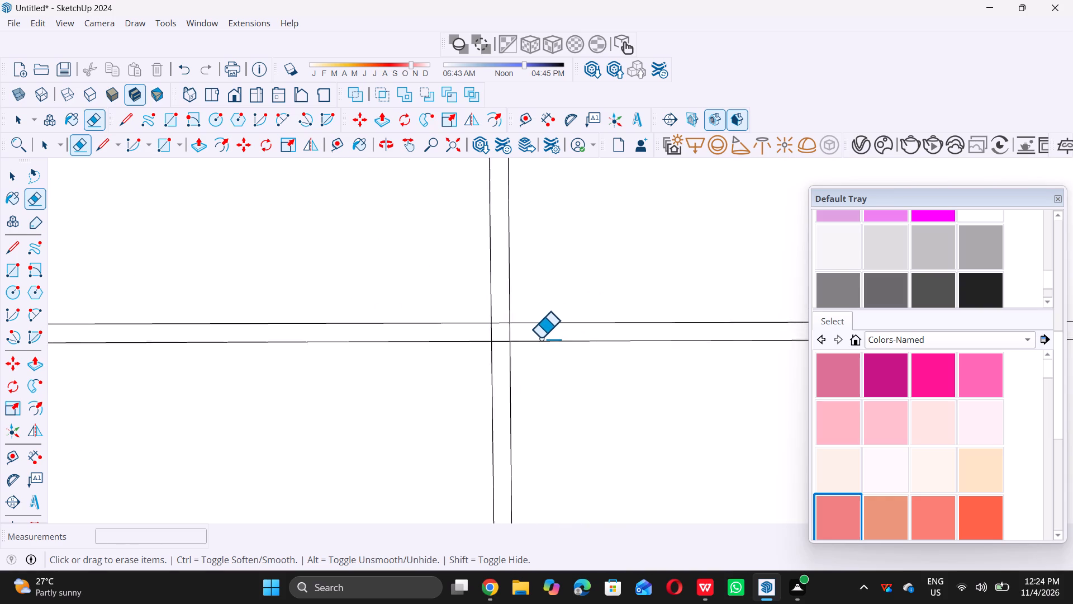
pyautogui.scroll(7, 540, 338)
pyautogui.scroll(7, 420, 322)
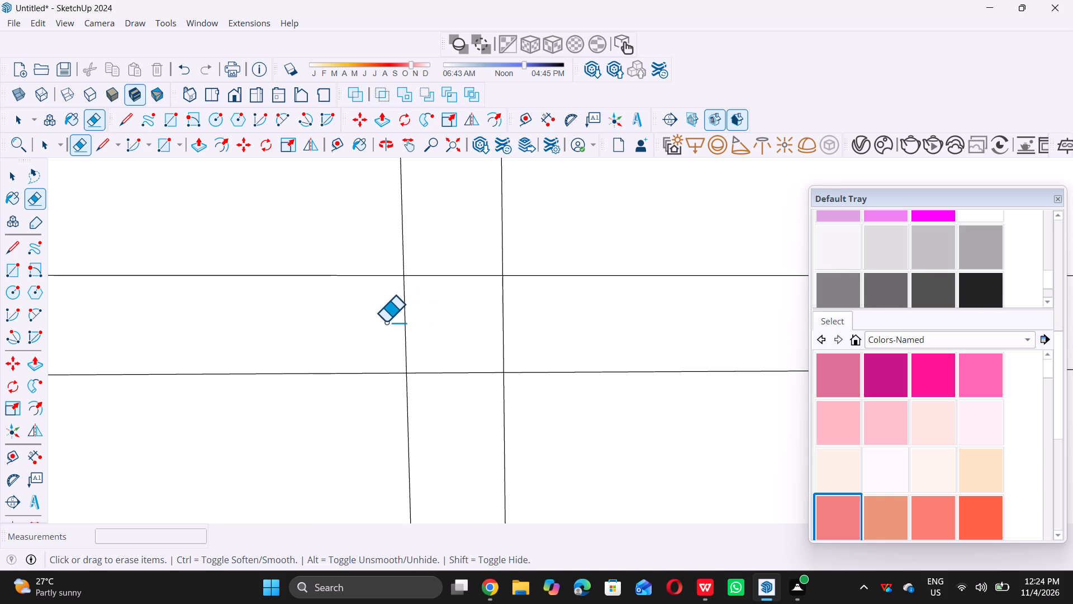
pyautogui.moveTo(381, 318); pyautogui.dragTo(530, 339)
pyautogui.moveTo(550, 338); pyautogui.dragTo(560, 337)
pyautogui.doubleClick(561, 337)
pyautogui.click(443, 287)
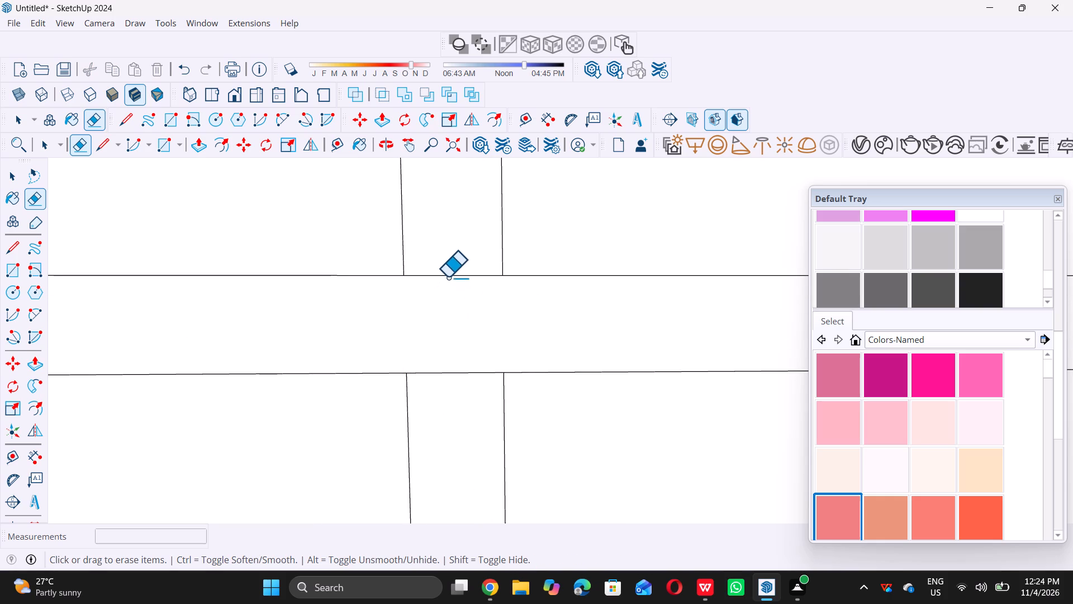
pyautogui.tripleClick(449, 274)
pyautogui.click(449, 275)
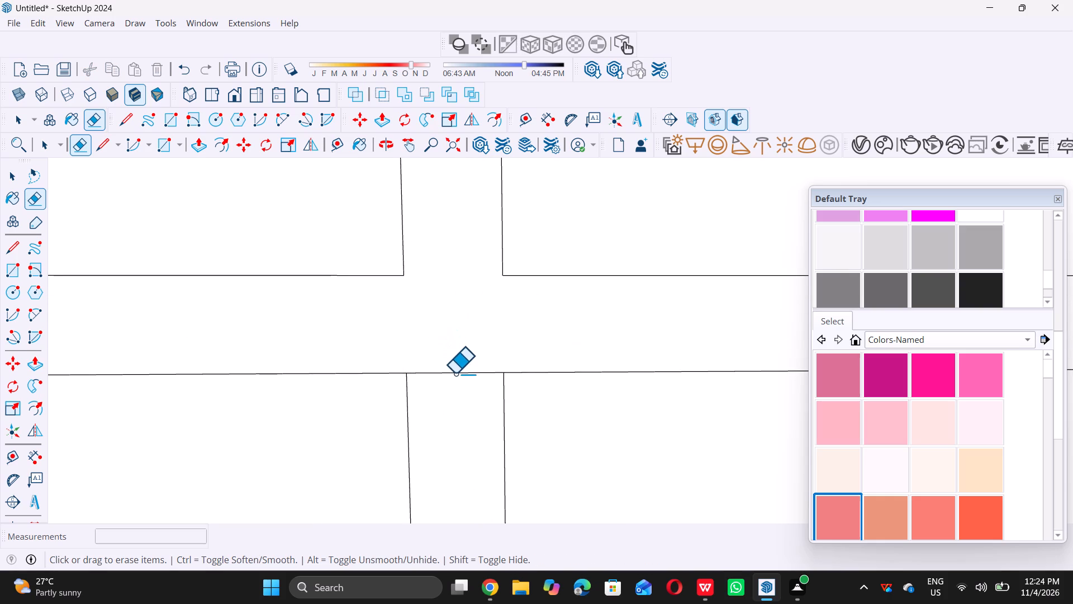
pyautogui.tripleClick(455, 373)
# Erase the crossing segments where the seventh horizontal joint from the panel's base meets the fourth vertical joint from its left edge.
pyautogui.scroll(-20, 464, 365)
pyautogui.scroll(-5, 464, 365)
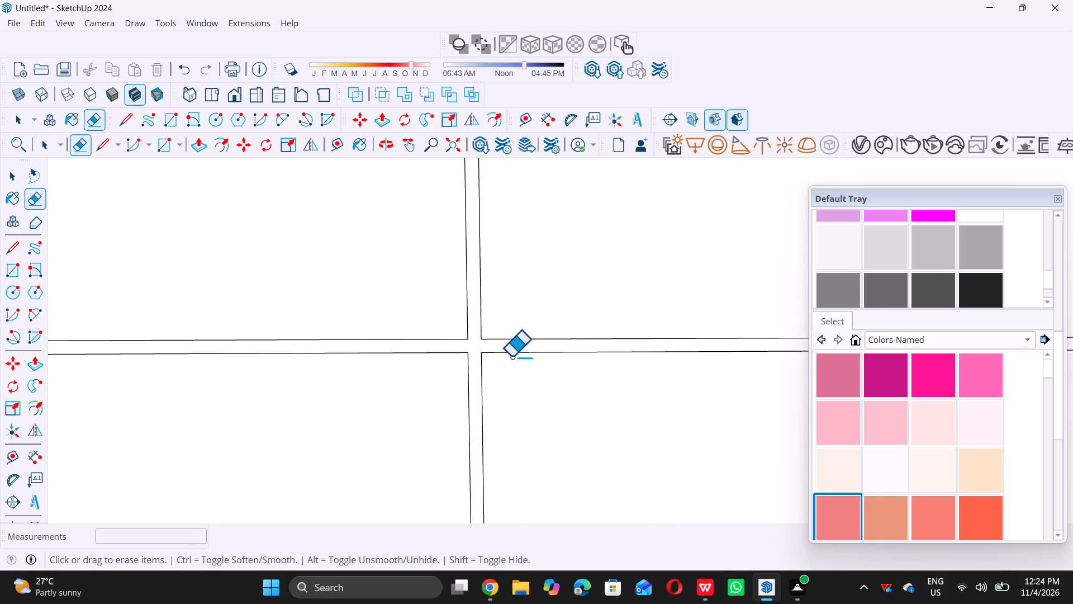
pyautogui.scroll(-20, 511, 356)
pyautogui.scroll(-4, 511, 356)
pyautogui.scroll(5, 534, 272)
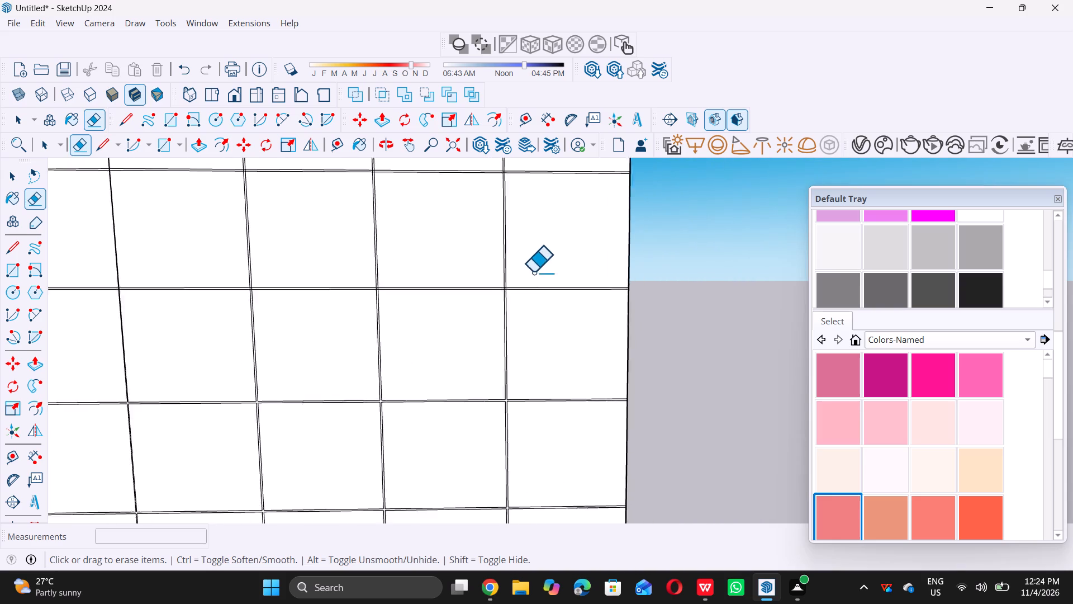
pyautogui.scroll(2, 533, 272)
pyautogui.scroll(19, 483, 290)
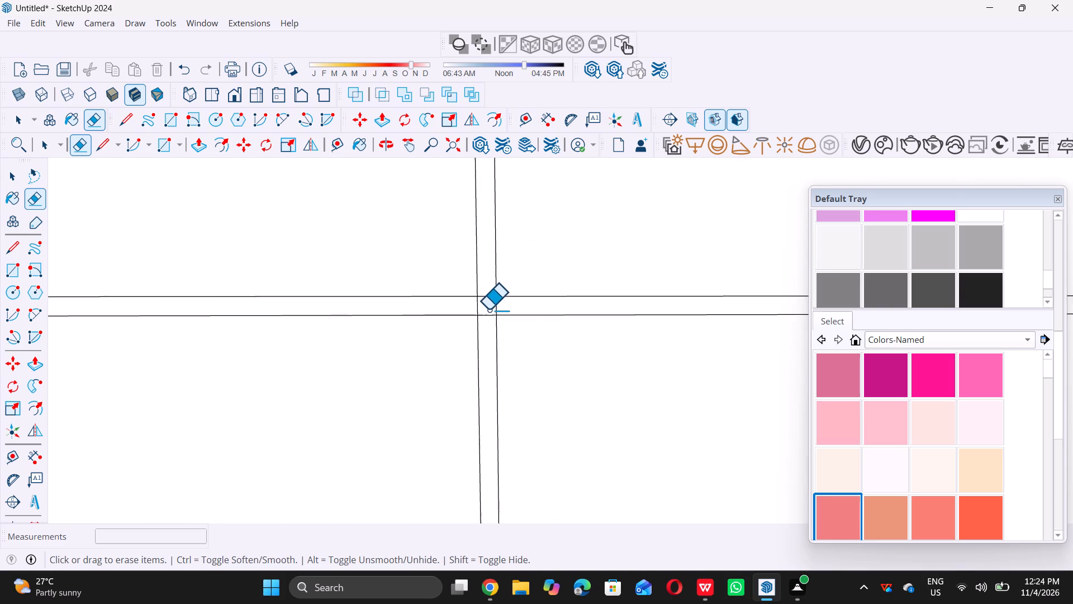
pyautogui.scroll(7, 488, 309)
pyautogui.scroll(7, 492, 265)
pyautogui.moveTo(419, 337); pyautogui.dragTo(431, 345)
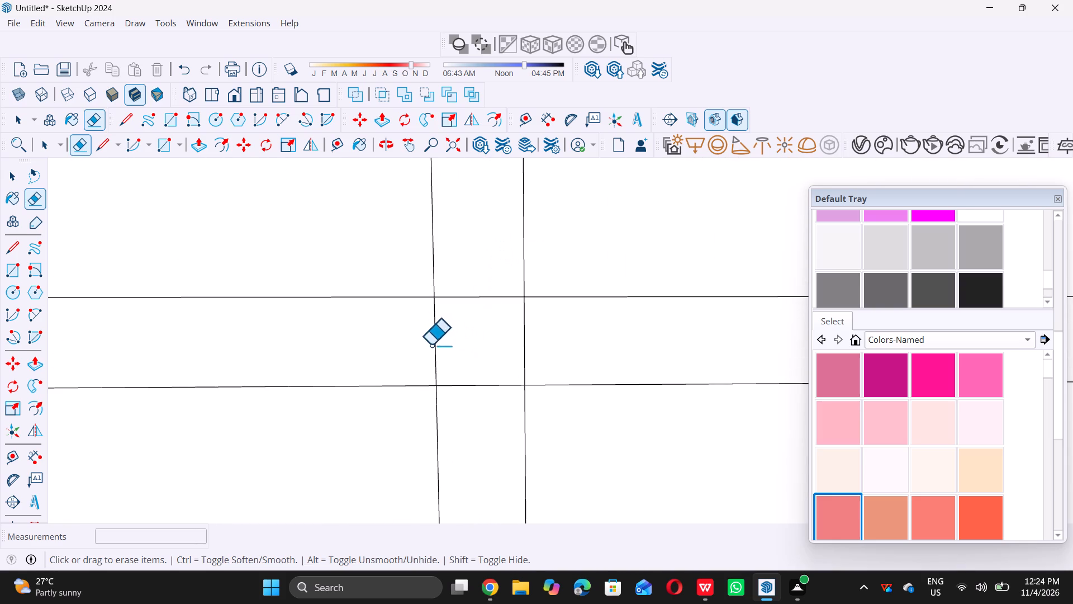
pyautogui.moveTo(431, 345); pyautogui.dragTo(542, 342)
pyautogui.moveTo(571, 344); pyautogui.dragTo(587, 347)
pyautogui.moveTo(577, 351); pyautogui.dragTo(558, 354)
pyautogui.moveTo(516, 353); pyautogui.dragTo(486, 321)
pyautogui.moveTo(482, 307); pyautogui.dragTo(478, 290)
pyautogui.moveTo(478, 289); pyautogui.dragTo(479, 405)
pyautogui.click(479, 405)
# Erase the crossing segments at the third vertical joint from the left edge, on the seventh horizontal joint from the panel's base.
pyautogui.scroll(-20, 496, 377)
pyautogui.scroll(-7, 496, 377)
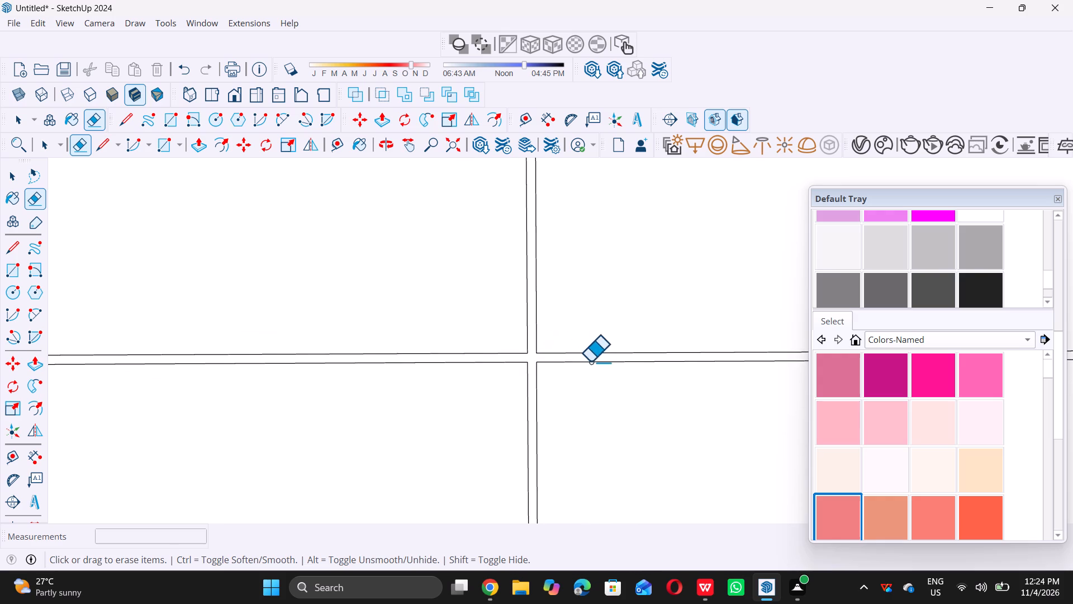
pyautogui.scroll(-17, 590, 361)
pyautogui.scroll(7, 515, 348)
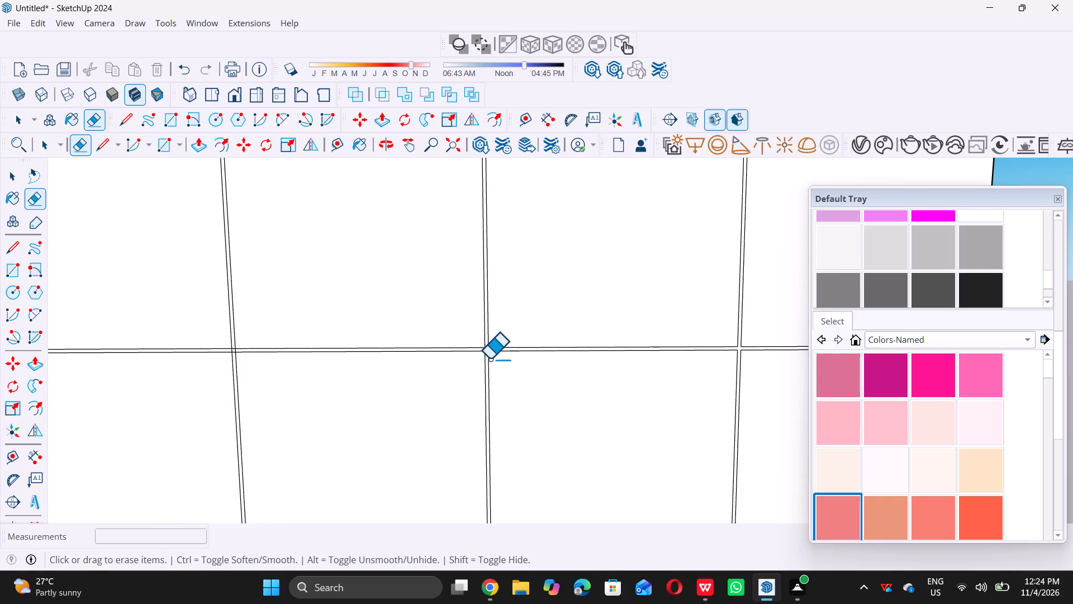
pyautogui.scroll(15, 486, 356)
pyautogui.scroll(9, 487, 349)
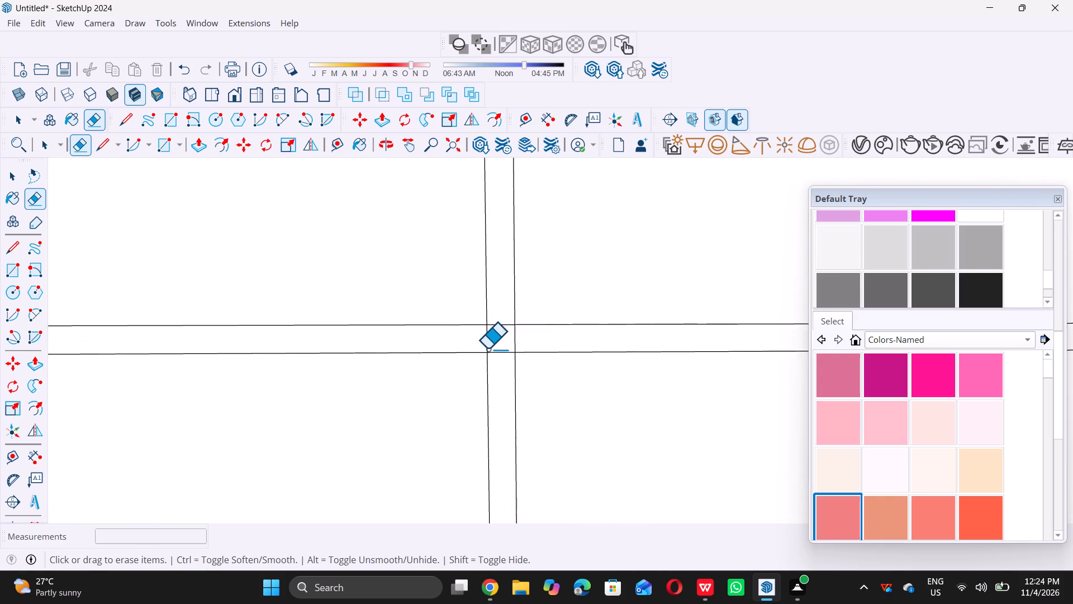
pyautogui.scroll(5, 487, 348)
pyautogui.moveTo(448, 324); pyautogui.dragTo(780, 350)
pyautogui.click(780, 351)
pyautogui.click(776, 350)
pyautogui.moveTo(770, 347); pyautogui.dragTo(730, 327)
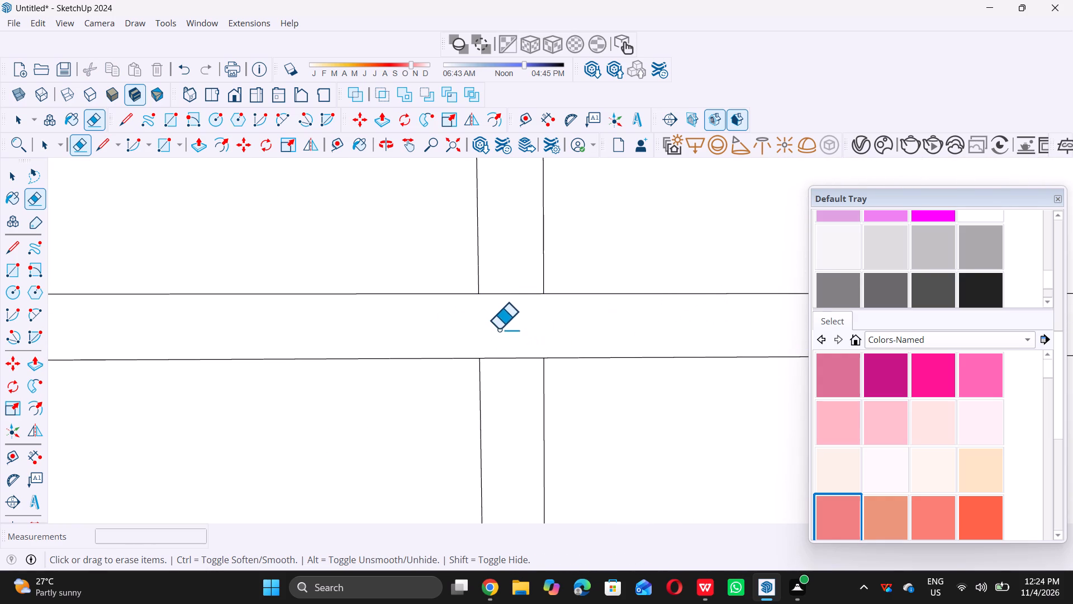
pyautogui.click(504, 294)
pyautogui.moveTo(504, 289); pyautogui.dragTo(515, 382)
pyautogui.click(515, 382)
# Erase the crossing segments where the seventh horizontal joint from the panel's base meets the second vertical joint from its left edge.
pyautogui.scroll(-4, 524, 349)
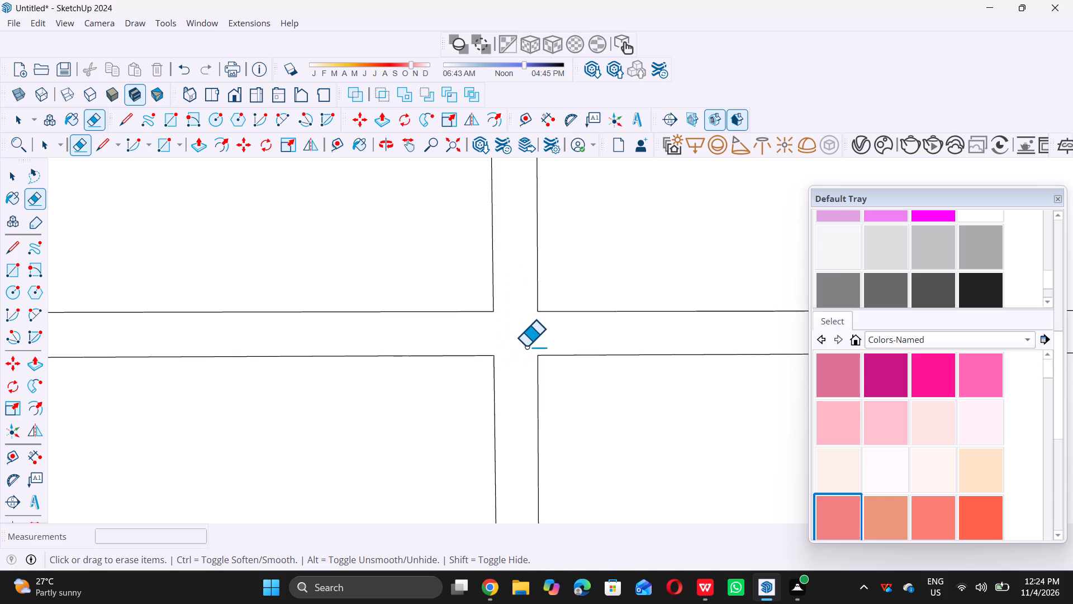
pyautogui.scroll(-20, 526, 346)
pyautogui.scroll(-11, 526, 346)
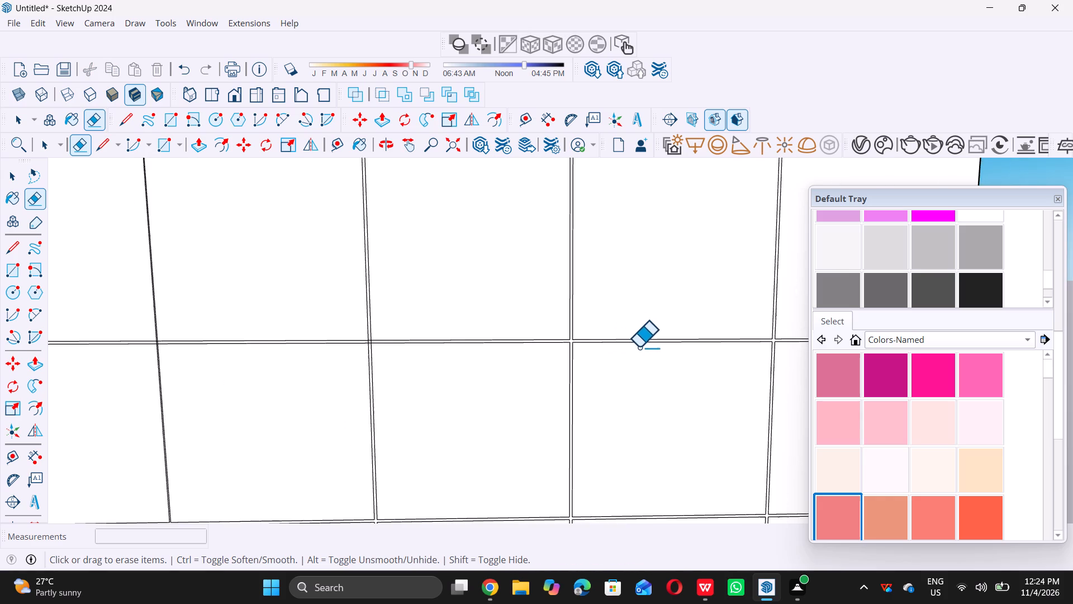
pyautogui.scroll(-5, 602, 352)
pyautogui.scroll(14, 458, 365)
pyautogui.scroll(18, 464, 325)
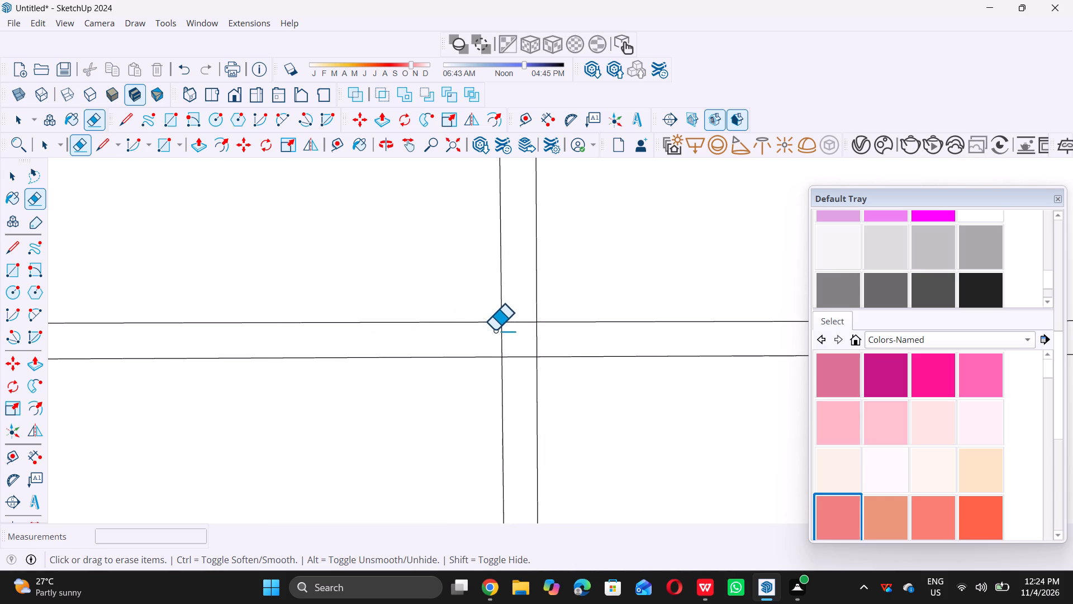
pyautogui.scroll(6, 529, 324)
pyautogui.moveTo(474, 346); pyautogui.dragTo(488, 355)
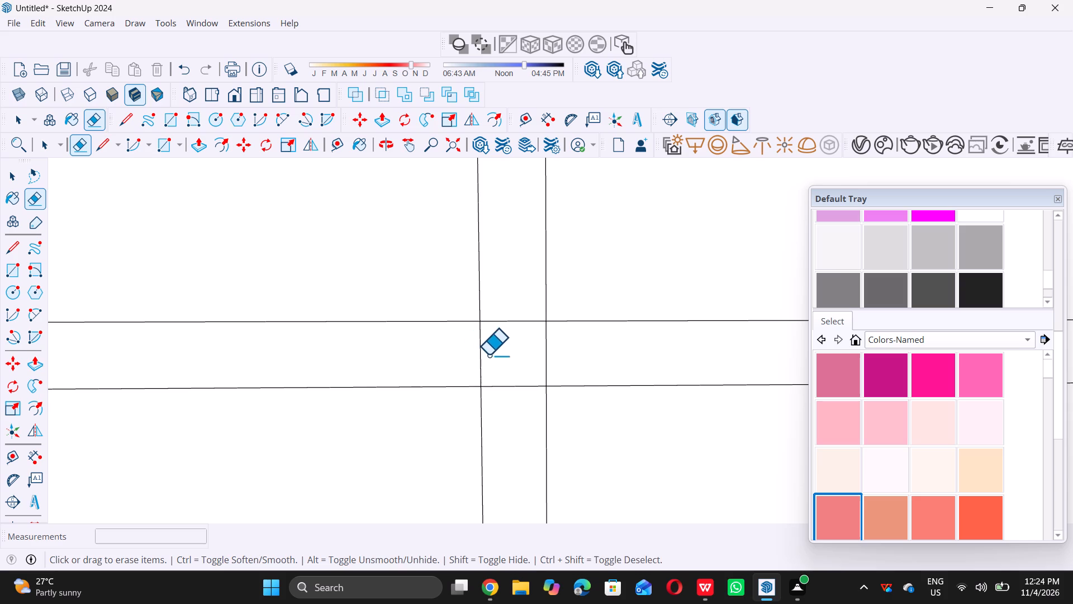
pyautogui.moveTo(488, 355); pyautogui.dragTo(504, 312)
pyautogui.moveTo(503, 317); pyautogui.dragTo(504, 342)
pyautogui.moveTo(504, 350); pyautogui.dragTo(504, 356)
pyautogui.click(501, 372)
pyautogui.moveTo(501, 372); pyautogui.dragTo(504, 397)
pyautogui.middleClick(504, 397)
pyautogui.doubleClick(506, 403)
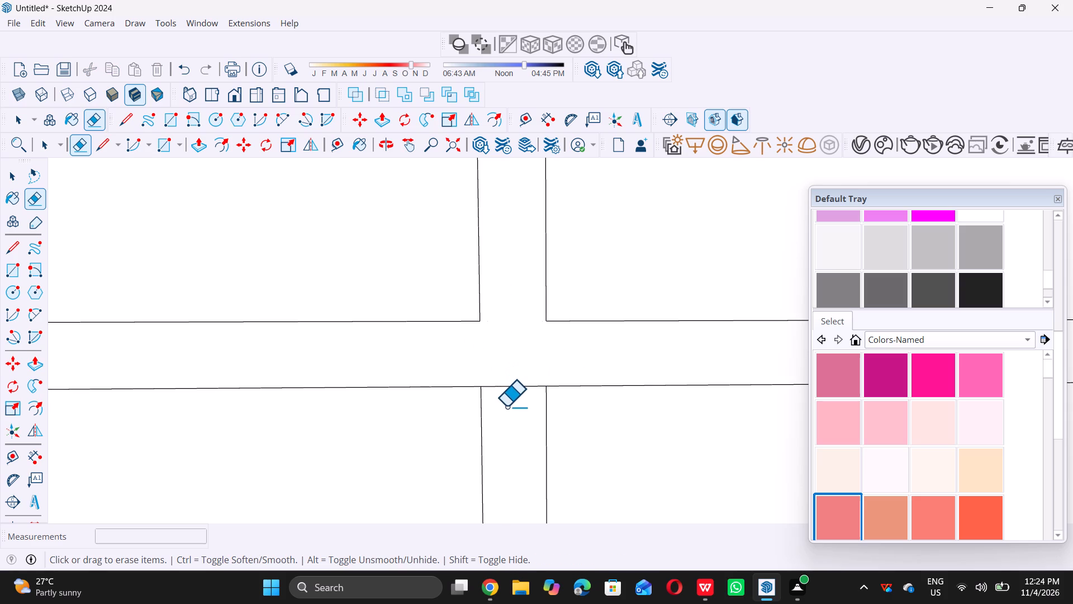
pyautogui.doubleClick(512, 391)
pyautogui.tripleClick(515, 382)
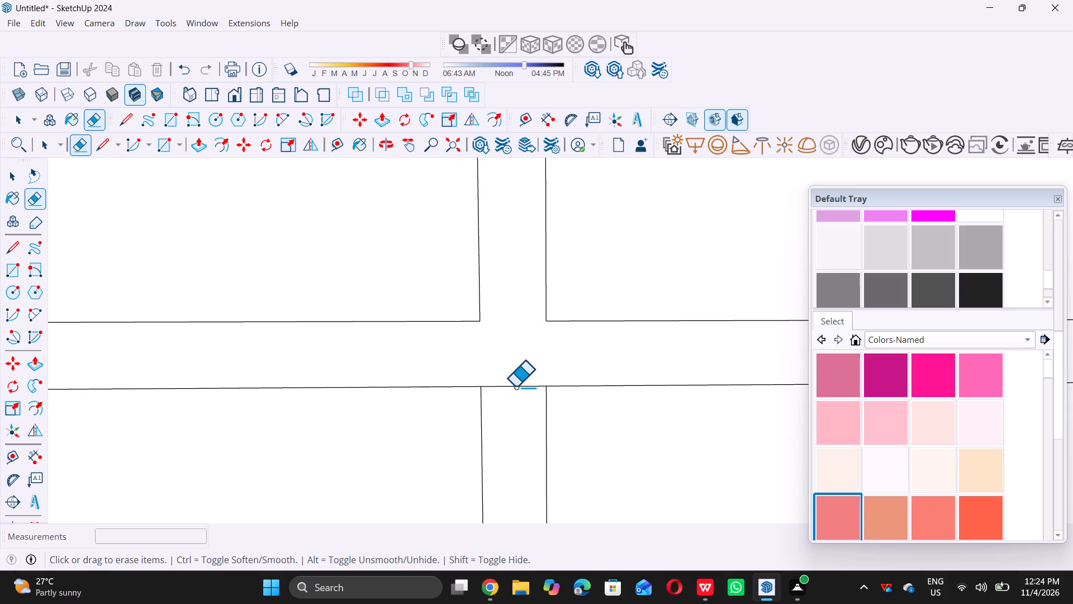
pyautogui.tripleClick(515, 387)
# Erase the crossing segments at the first vertical joint from the left edge, on the seventh horizontal joint from the panel's base.
pyautogui.scroll(-18, 512, 381)
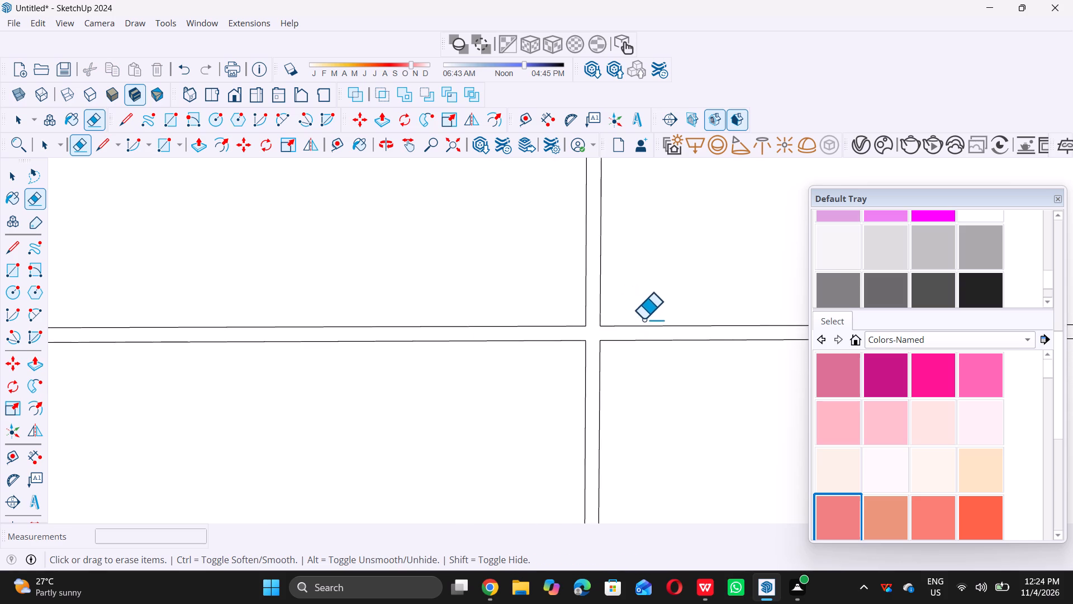
pyautogui.scroll(-12, 643, 319)
pyautogui.scroll(7, 330, 345)
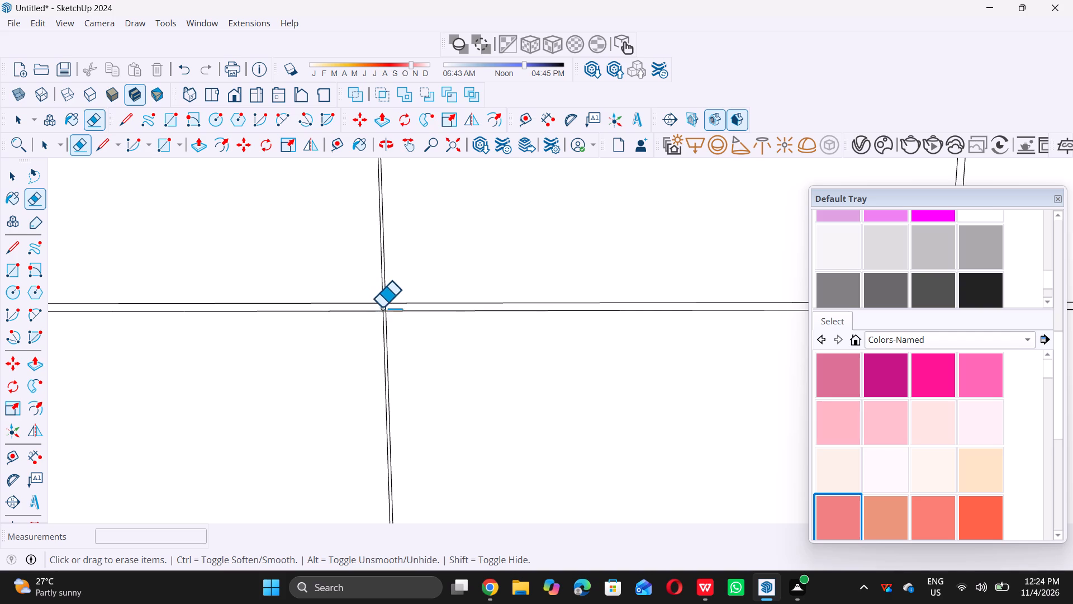
pyautogui.scroll(16, 382, 307)
pyautogui.scroll(11, 383, 295)
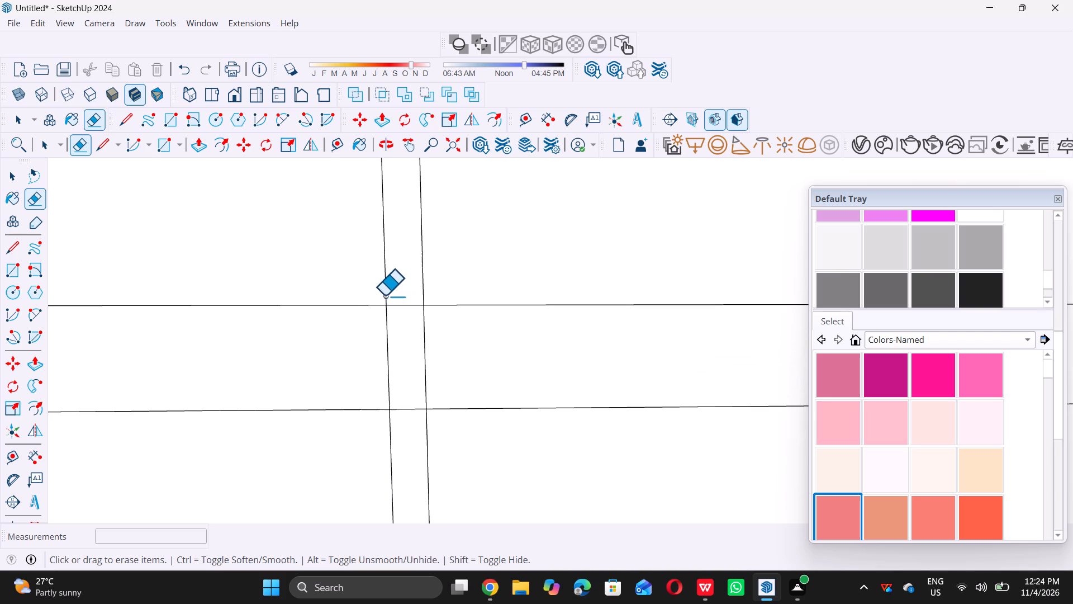
pyautogui.moveTo(374, 351); pyautogui.dragTo(473, 356)
pyautogui.click(473, 356)
pyautogui.click(398, 299)
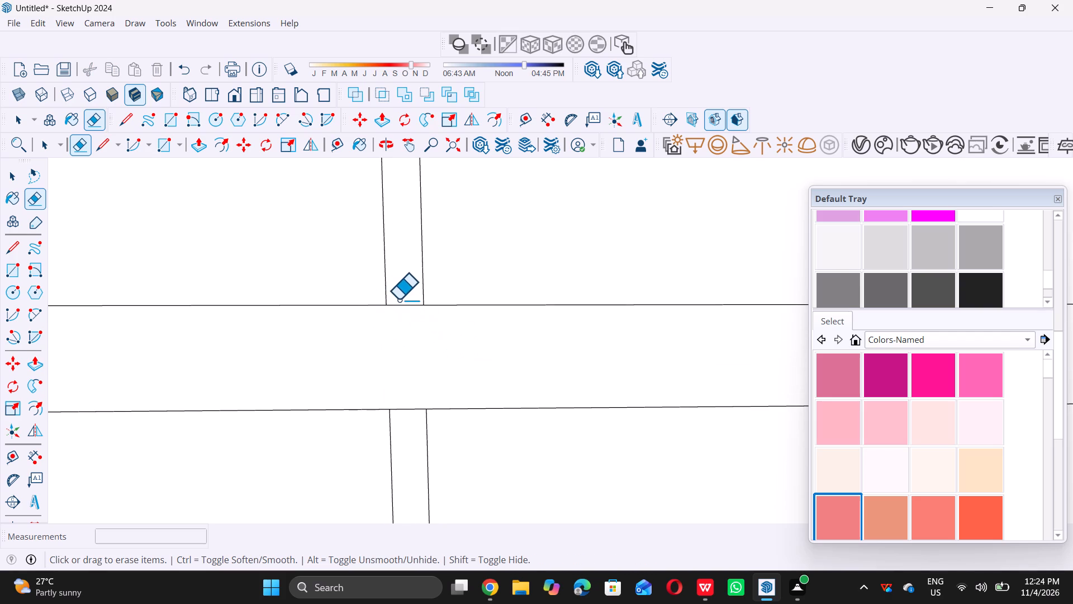
pyautogui.moveTo(400, 300); pyautogui.dragTo(401, 316)
pyautogui.tripleClick(401, 316)
pyautogui.click(401, 317)
pyautogui.tripleClick(402, 414)
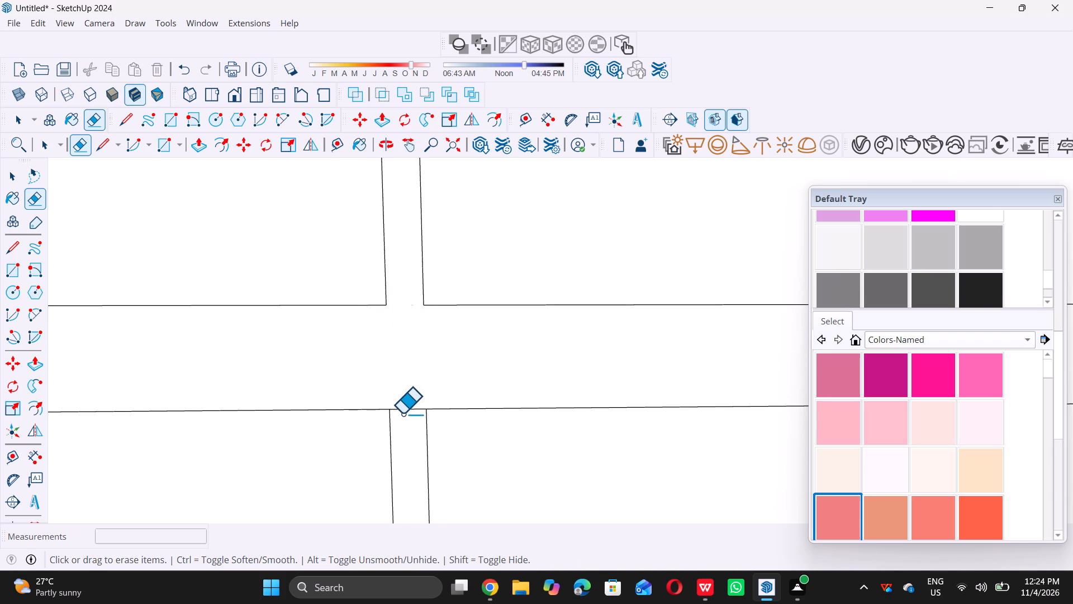
pyautogui.doubleClick(406, 409)
# Erase the crossing segments where the eighth horizontal joint from the panel's base meets the first vertical joint from its left edge.
pyautogui.scroll(-4, 406, 378)
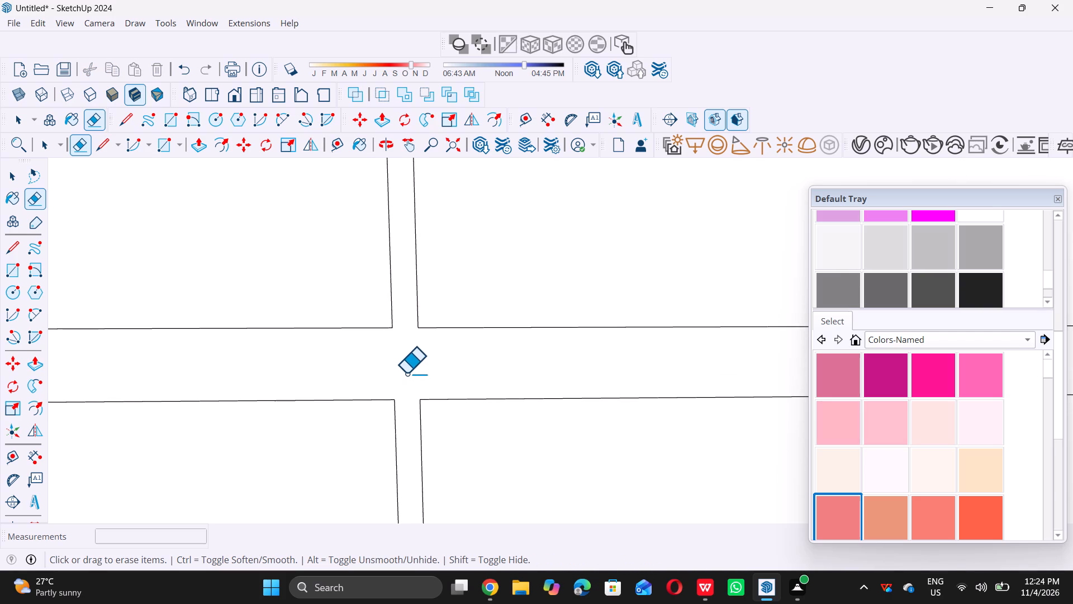
pyautogui.scroll(-18, 403, 373)
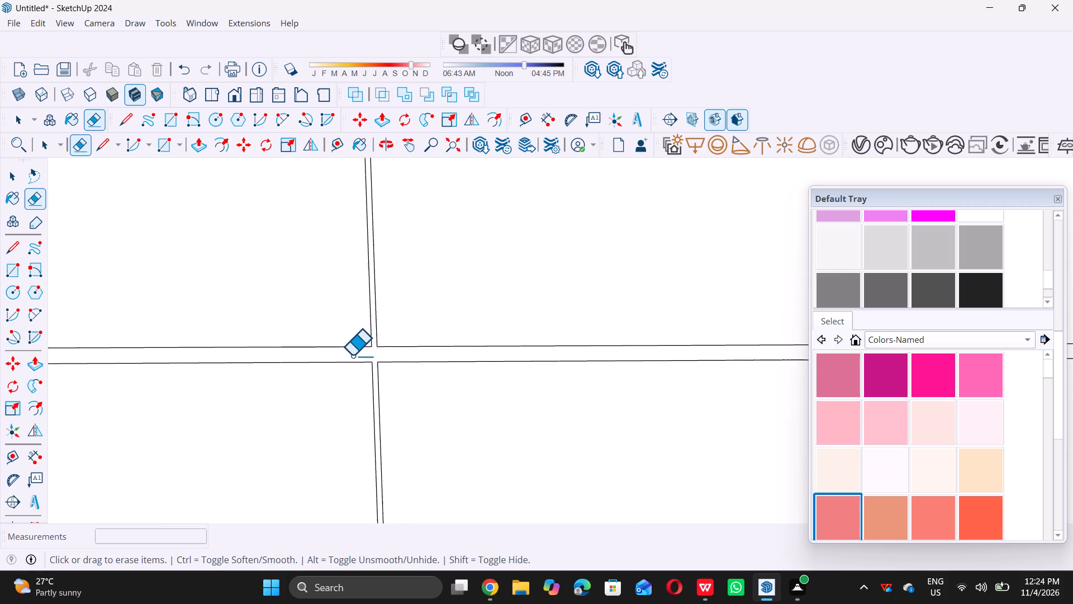
pyautogui.scroll(-20, 352, 355)
pyautogui.scroll(-6, 352, 355)
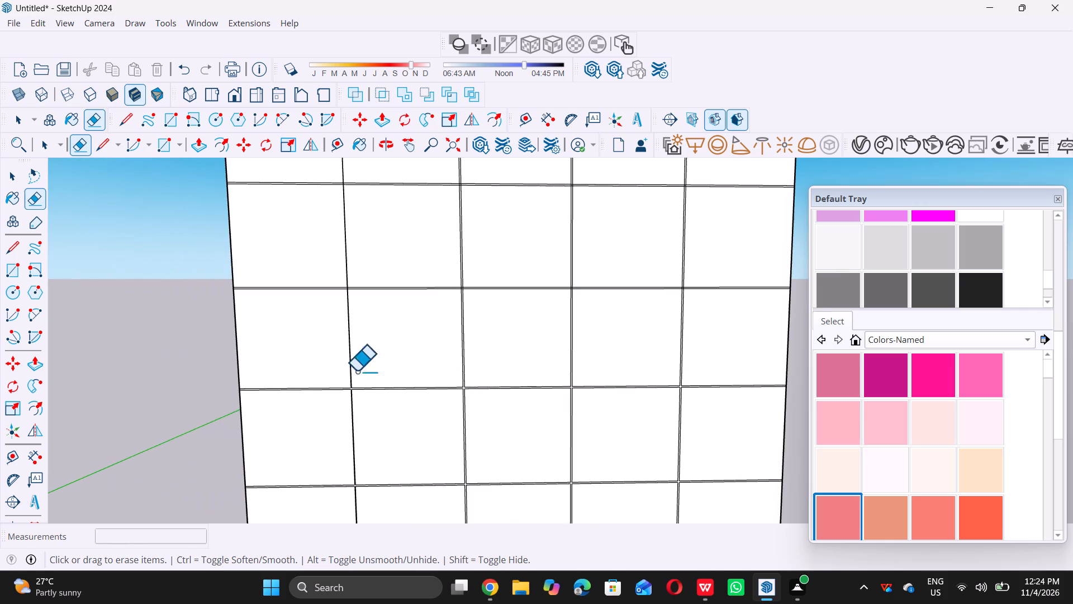
pyautogui.scroll(14, 355, 291)
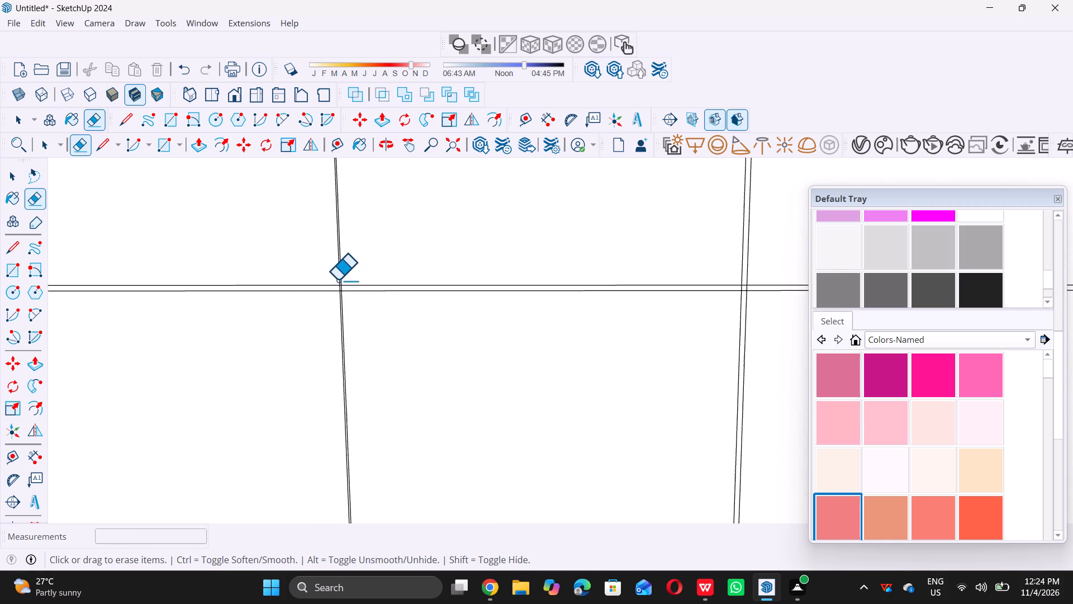
pyautogui.scroll(16, 340, 280)
pyautogui.scroll(5, 324, 320)
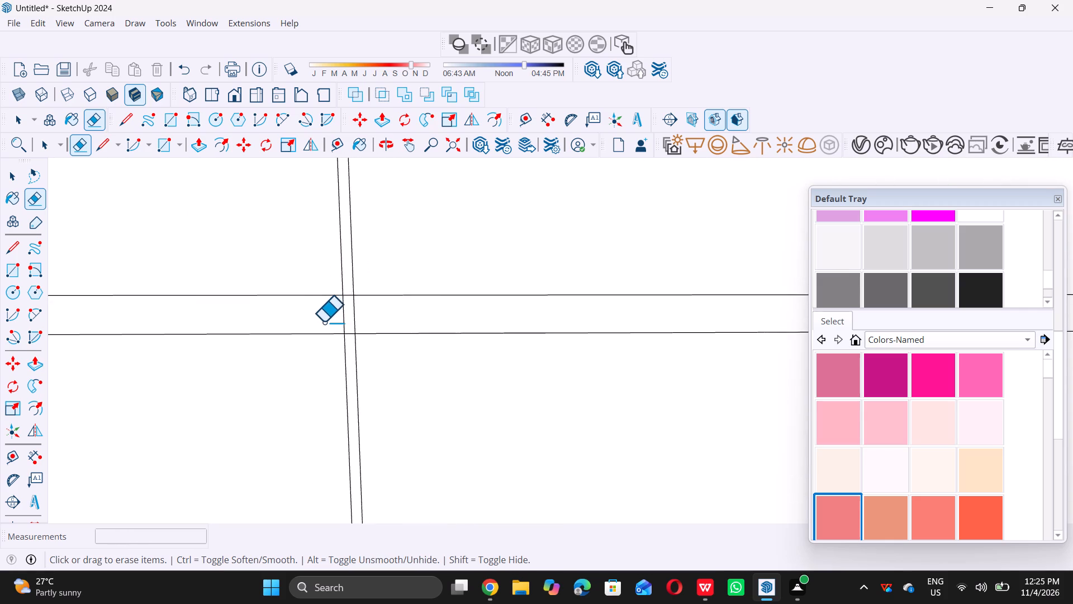
pyautogui.scroll(6, 324, 316)
pyautogui.moveTo(325, 307); pyautogui.dragTo(406, 335)
pyautogui.click(406, 334)
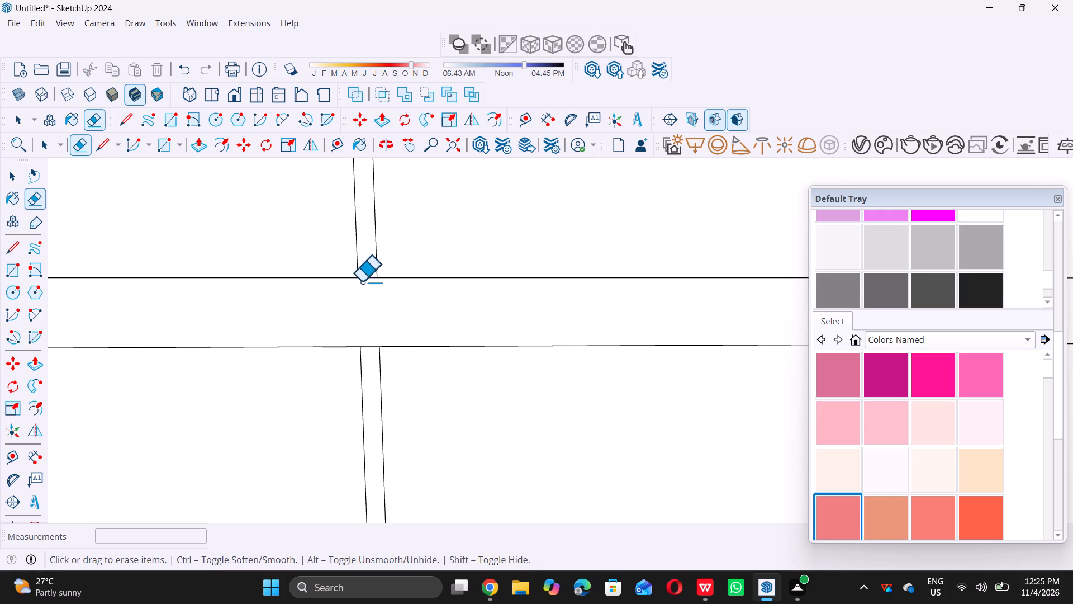
pyautogui.doubleClick(361, 278)
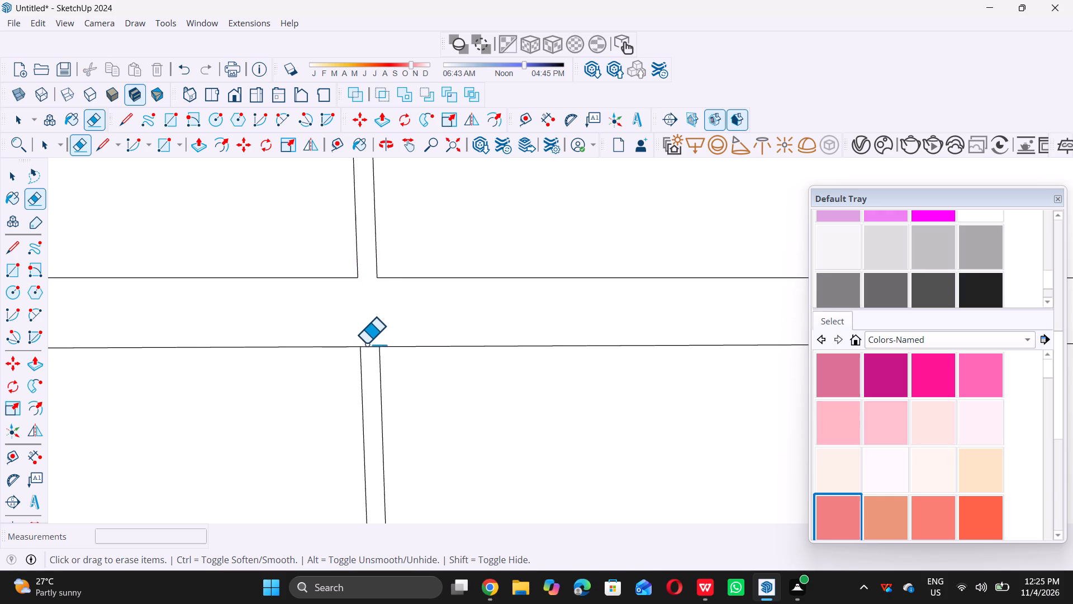
pyautogui.tripleClick(367, 348)
# Erase the crossing segments at the second vertical joint from the left edge, on the eighth horizontal joint from the panel's base.
pyautogui.scroll(-13, 205, 329)
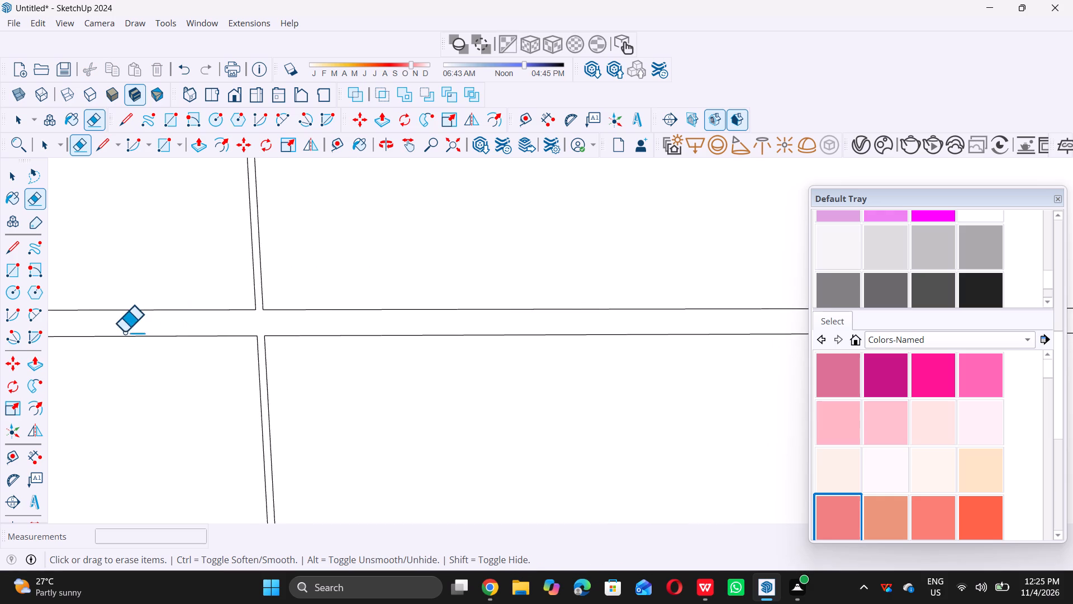
pyautogui.scroll(-20, 124, 332)
pyautogui.scroll(-1, 124, 332)
pyautogui.scroll(5, 552, 322)
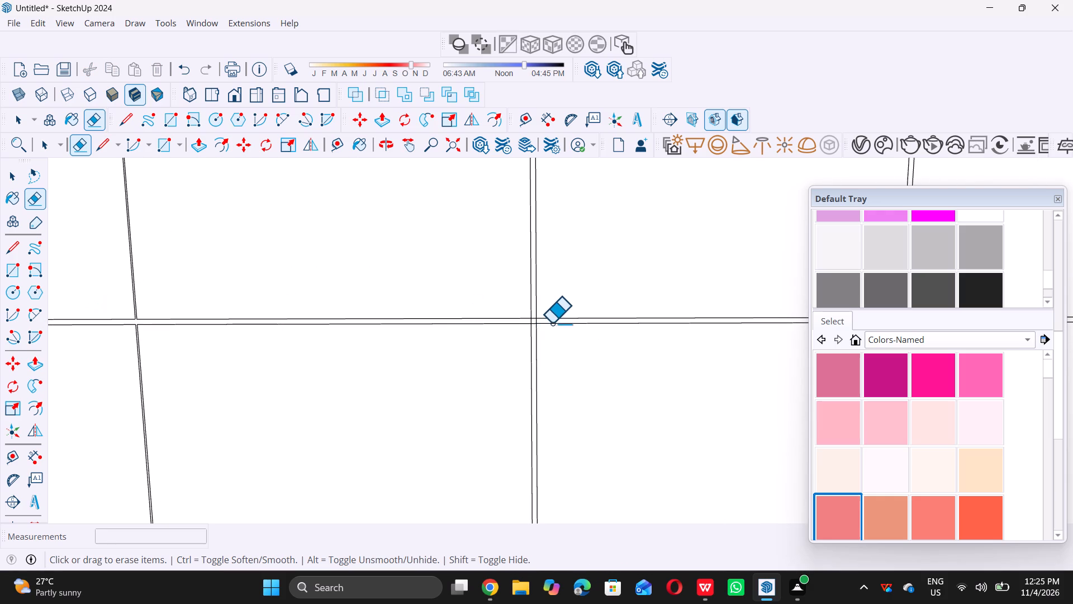
pyautogui.scroll(2, 552, 323)
pyautogui.scroll(19, 546, 322)
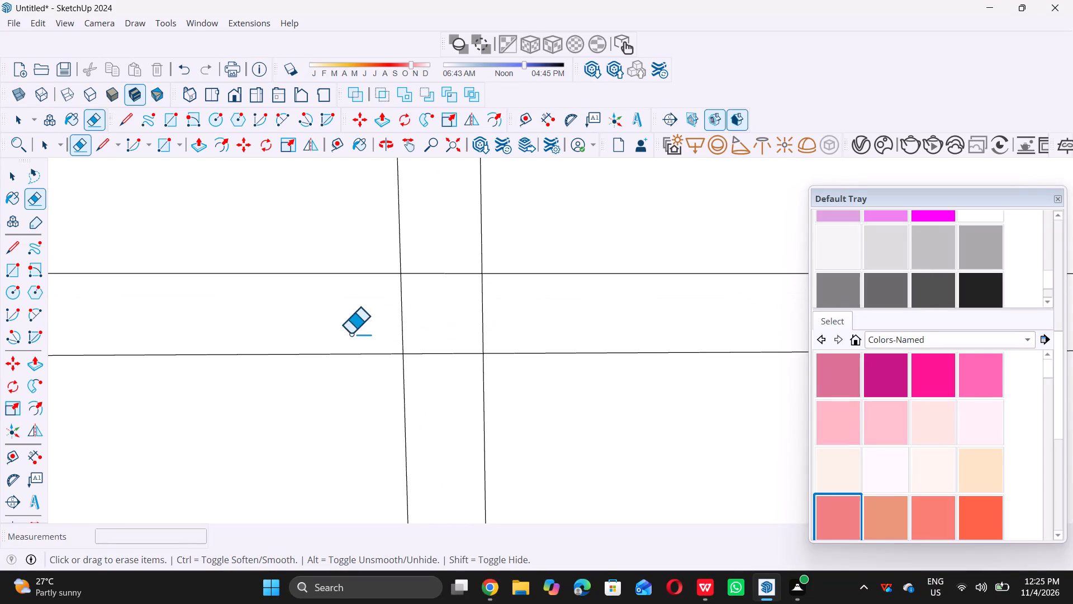
pyautogui.moveTo(356, 334); pyautogui.dragTo(495, 325)
pyautogui.click(495, 325)
pyautogui.moveTo(495, 325); pyautogui.dragTo(477, 320)
pyautogui.click(473, 318)
pyautogui.moveTo(469, 318); pyautogui.dragTo(460, 290)
pyautogui.click(458, 281)
pyautogui.click(457, 276)
pyautogui.tripleClick(457, 271)
pyautogui.click(457, 269)
pyautogui.moveTo(456, 268); pyautogui.dragTo(454, 275)
pyautogui.moveTo(450, 292); pyautogui.dragTo(470, 292)
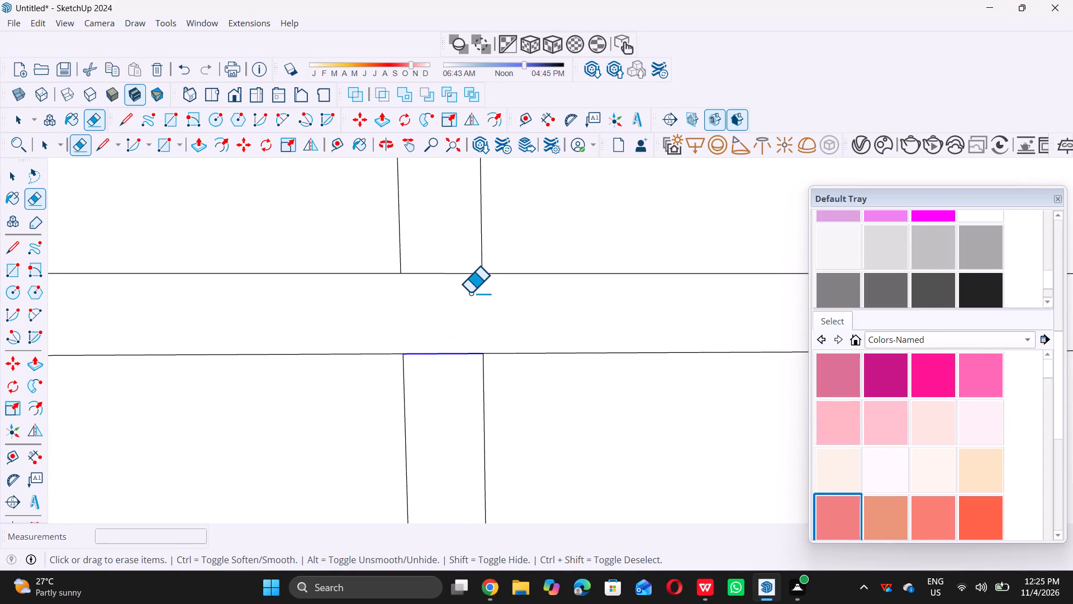
pyautogui.moveTo(470, 292); pyautogui.dragTo(471, 260)
# Erase the crossing segments at the third vertical joint from the left edge, on the eighth horizontal joint from the panel's base.
pyautogui.scroll(-19, 411, 304)
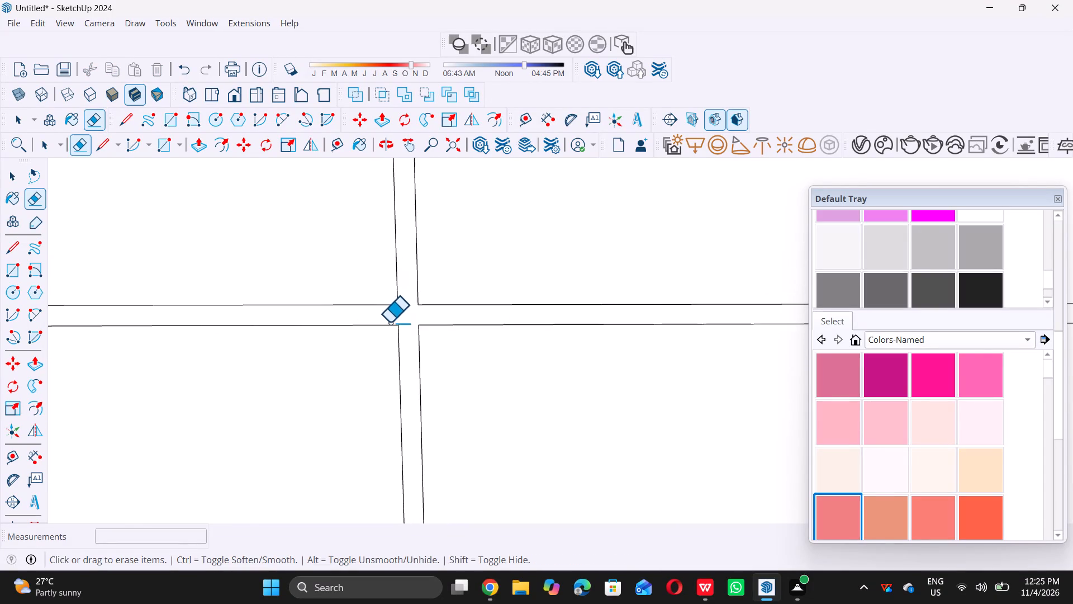
pyautogui.scroll(-20, 390, 322)
pyautogui.scroll(6, 626, 323)
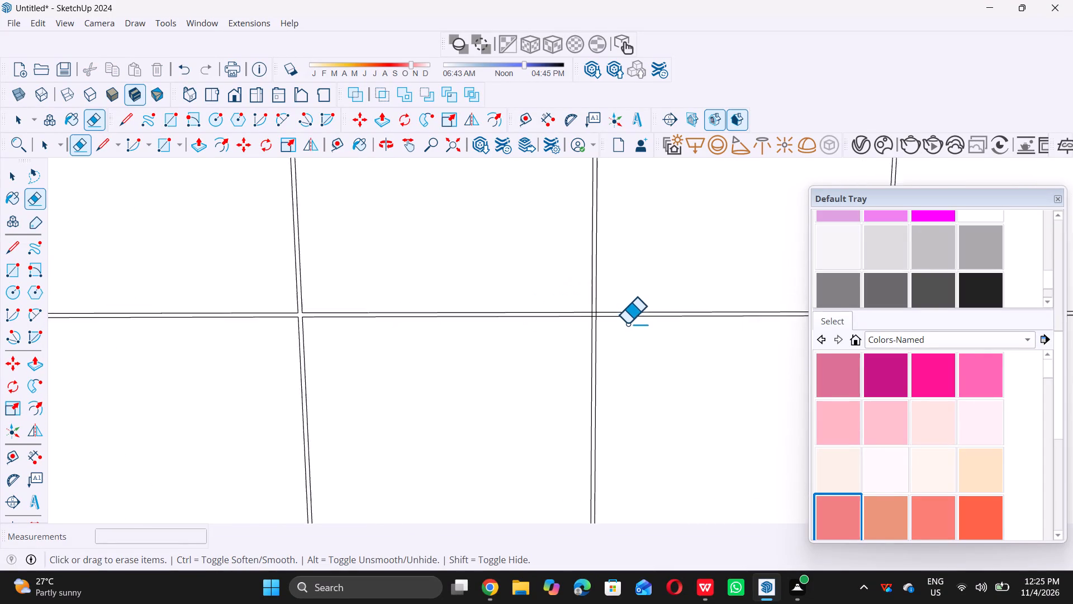
pyautogui.scroll(7, 627, 323)
pyautogui.scroll(4, 558, 285)
pyautogui.scroll(4, 511, 381)
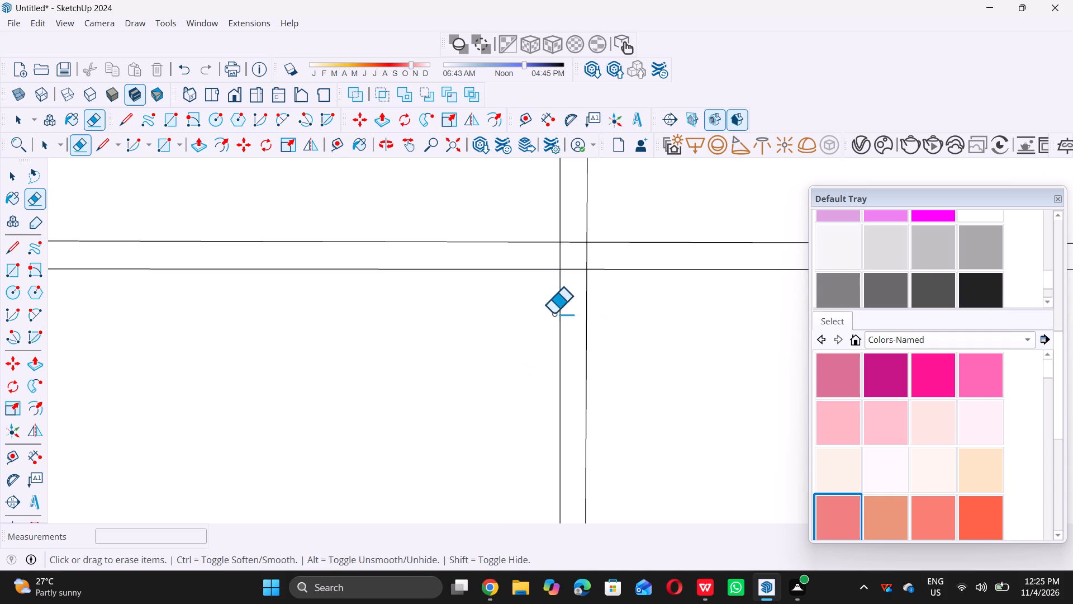
pyautogui.scroll(7, 589, 240)
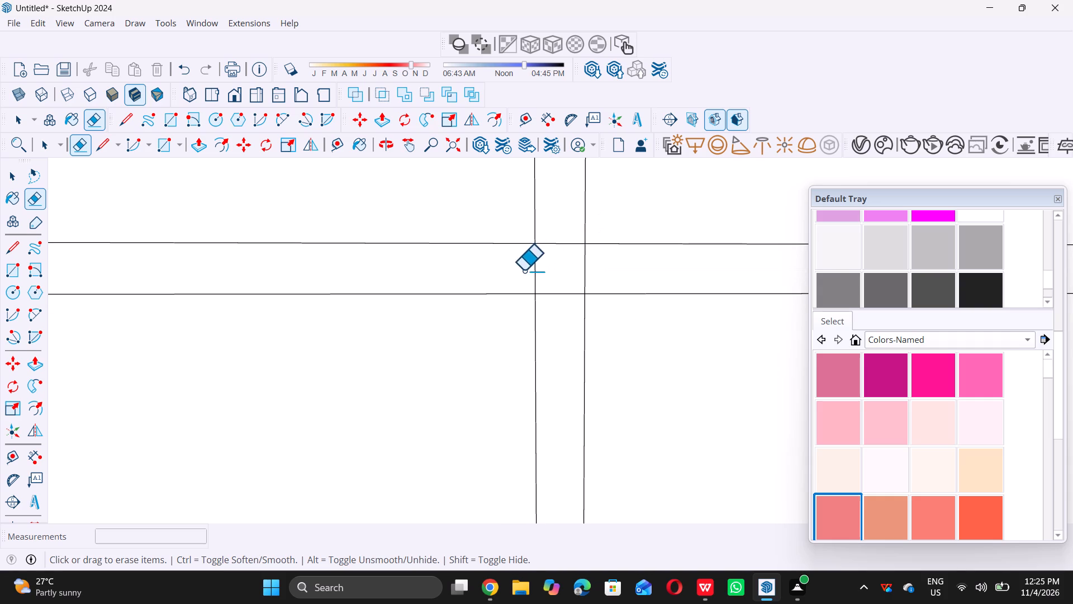
pyautogui.moveTo(524, 270); pyautogui.dragTo(585, 266)
pyautogui.click(561, 258)
pyautogui.moveTo(549, 251); pyautogui.dragTo(548, 242)
pyautogui.click(549, 240)
pyautogui.middleClick(551, 238)
pyautogui.moveTo(551, 238); pyautogui.dragTo(558, 268)
pyautogui.click(558, 270)
pyautogui.click(560, 279)
pyautogui.click(560, 282)
pyautogui.moveTo(560, 285); pyautogui.dragTo(560, 294)
pyautogui.moveTo(560, 294); pyautogui.dragTo(557, 313)
pyautogui.moveTo(560, 294); pyautogui.dragTo(560, 292)
pyautogui.click(557, 313)
# Erase the crossing segments at the fourth vertical joint from the left edge, on the eighth horizontal joint from the panel's base.
pyautogui.scroll(-20, 553, 311)
pyautogui.scroll(-1, 553, 311)
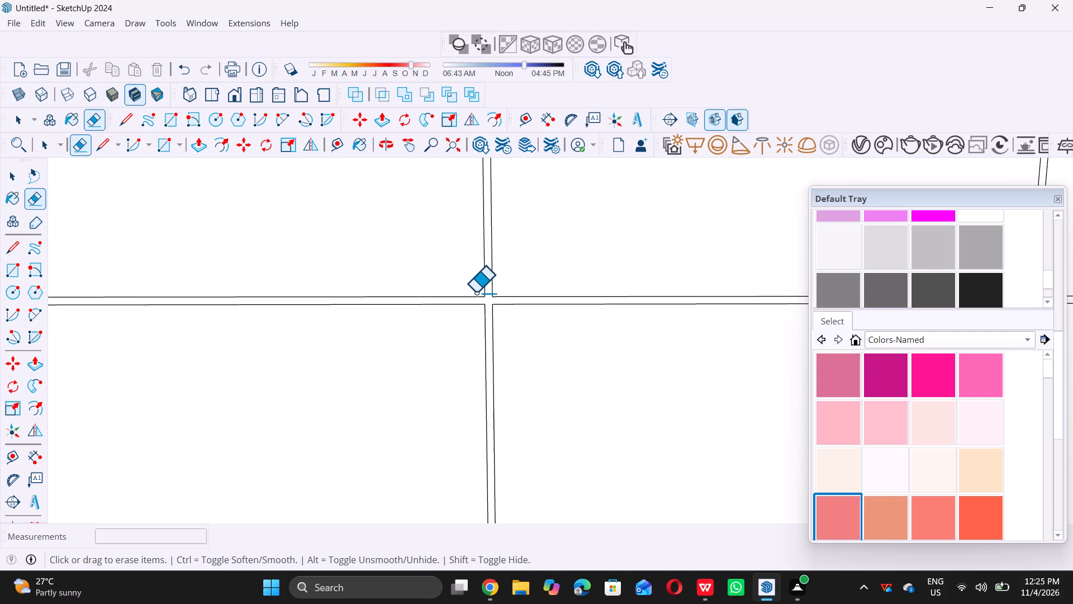
pyautogui.scroll(-20, 476, 292)
pyautogui.scroll(6, 563, 313)
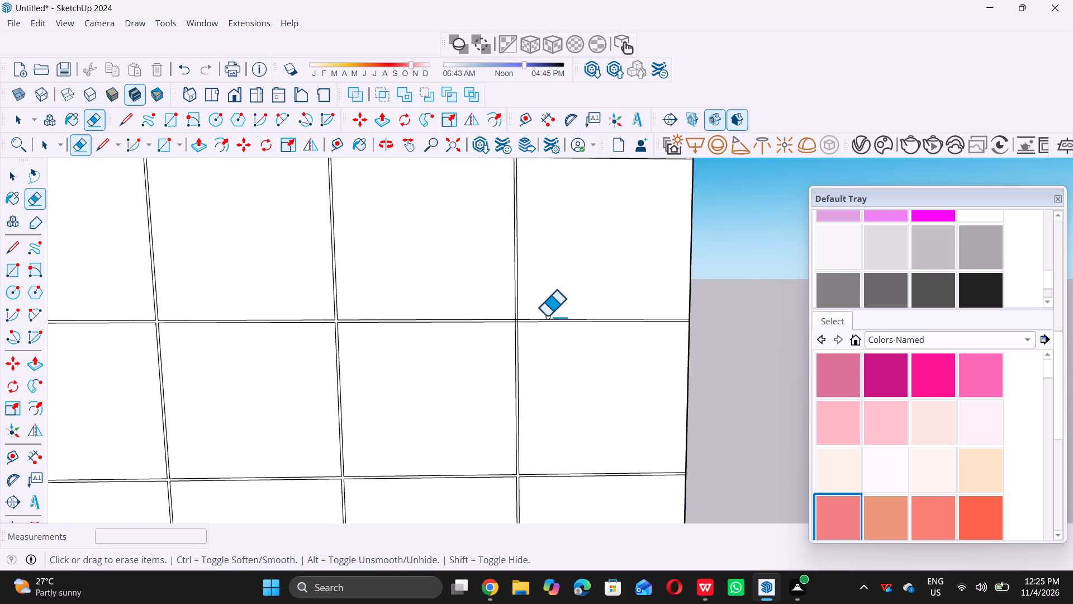
pyautogui.scroll(19, 529, 323)
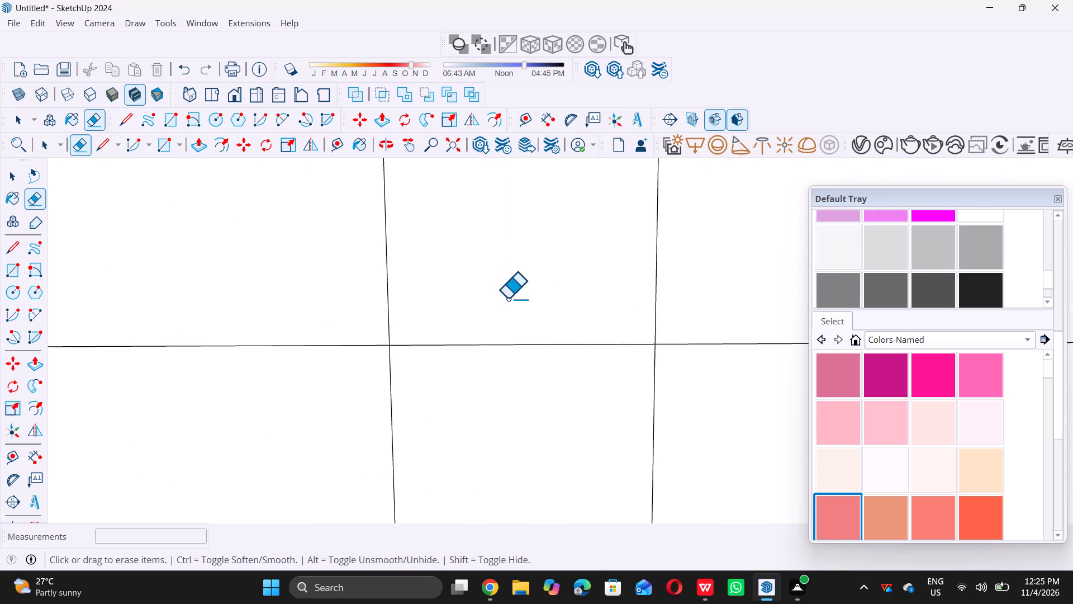
pyautogui.scroll(3, 507, 297)
pyautogui.scroll(-17, 510, 298)
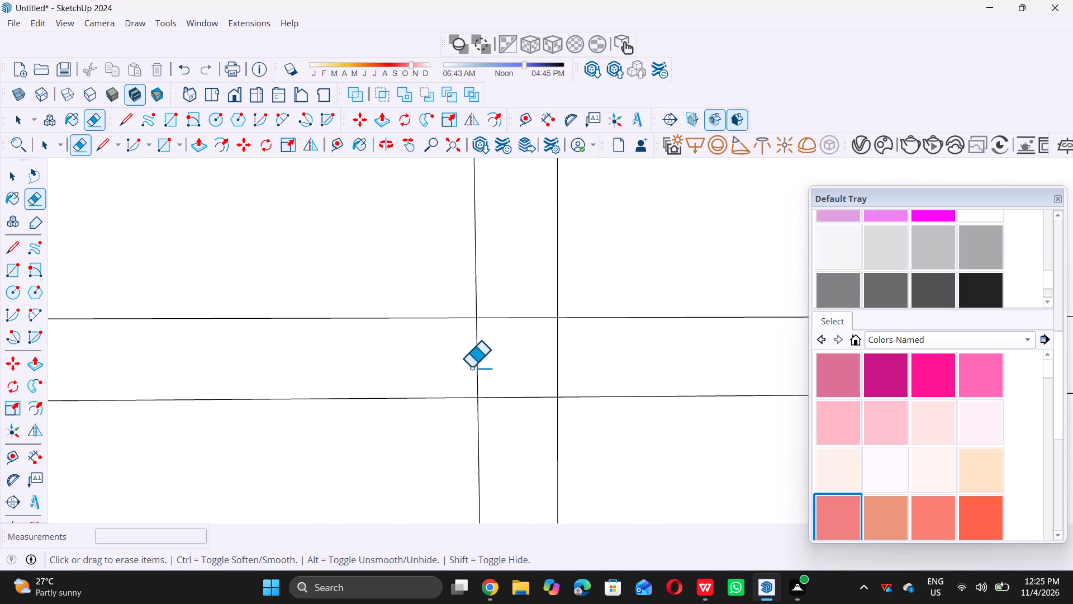
pyautogui.moveTo(455, 359); pyautogui.dragTo(564, 356)
pyautogui.moveTo(564, 356); pyautogui.dragTo(529, 321)
pyautogui.moveTo(528, 319); pyautogui.dragTo(526, 313)
pyautogui.moveTo(524, 315); pyautogui.dragTo(500, 421)
pyautogui.middleClick(500, 421)
pyautogui.doubleClick(498, 423)
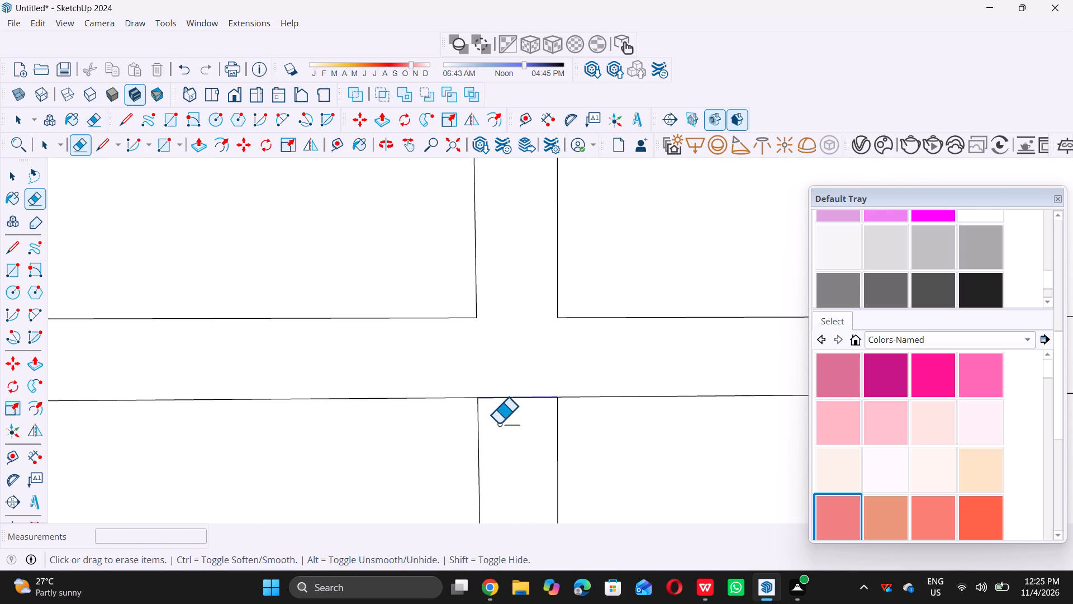
# Erase the crossing segments at the fourth vertical joint from the left edge, on the ninth horizontal joint from the panel's base.
pyautogui.scroll(-20, 498, 412)
pyautogui.scroll(-4, 498, 412)
pyautogui.scroll(1, 497, 419)
pyautogui.scroll(-20, 501, 425)
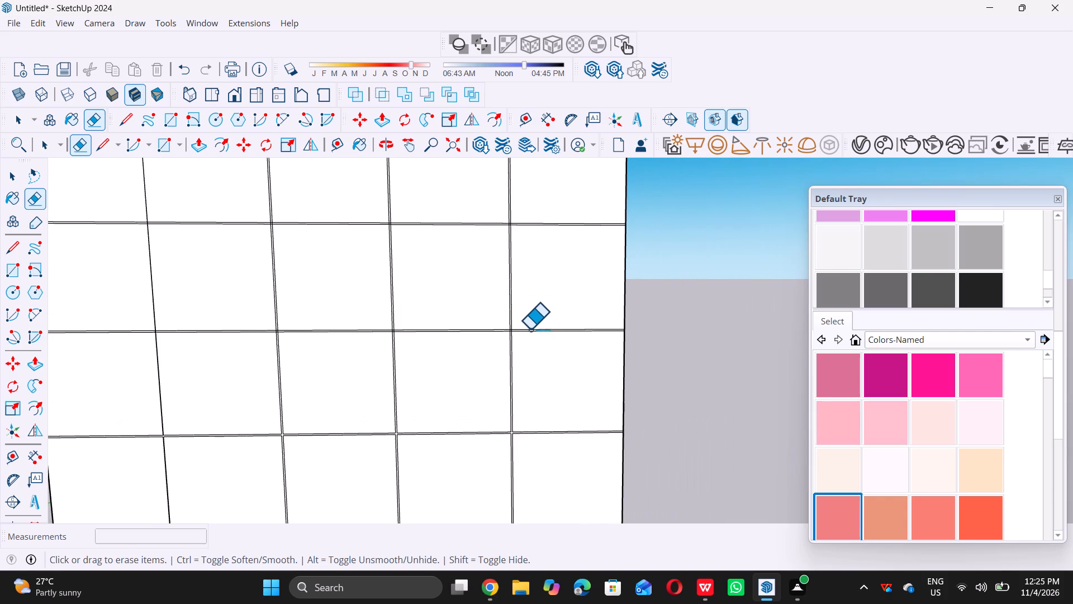
pyautogui.scroll(7, 528, 327)
pyautogui.scroll(12, 482, 337)
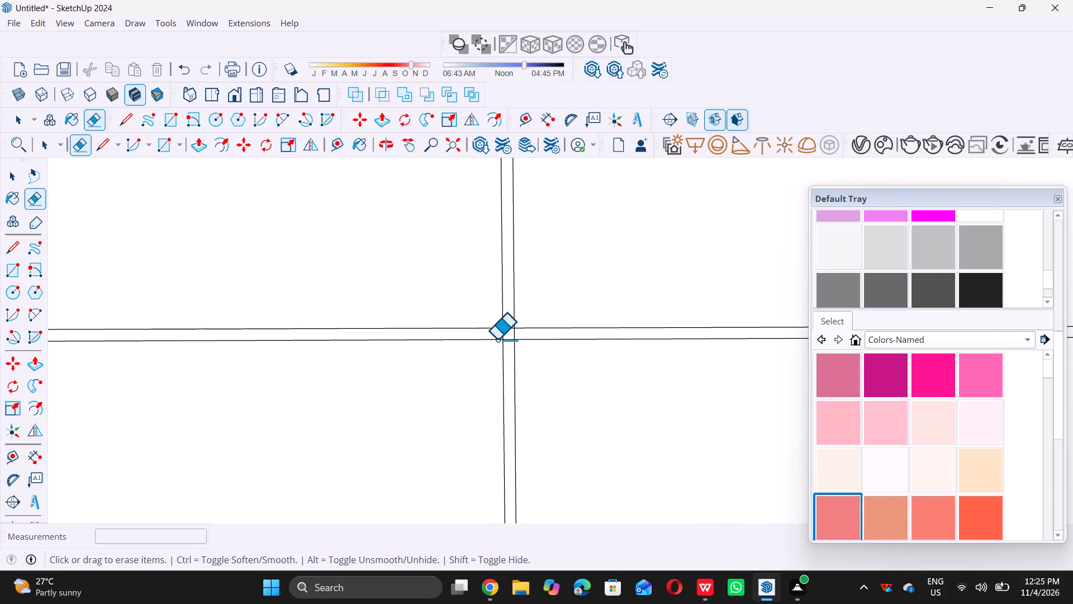
pyautogui.scroll(17, 497, 339)
pyautogui.moveTo(480, 323); pyautogui.dragTo(536, 341)
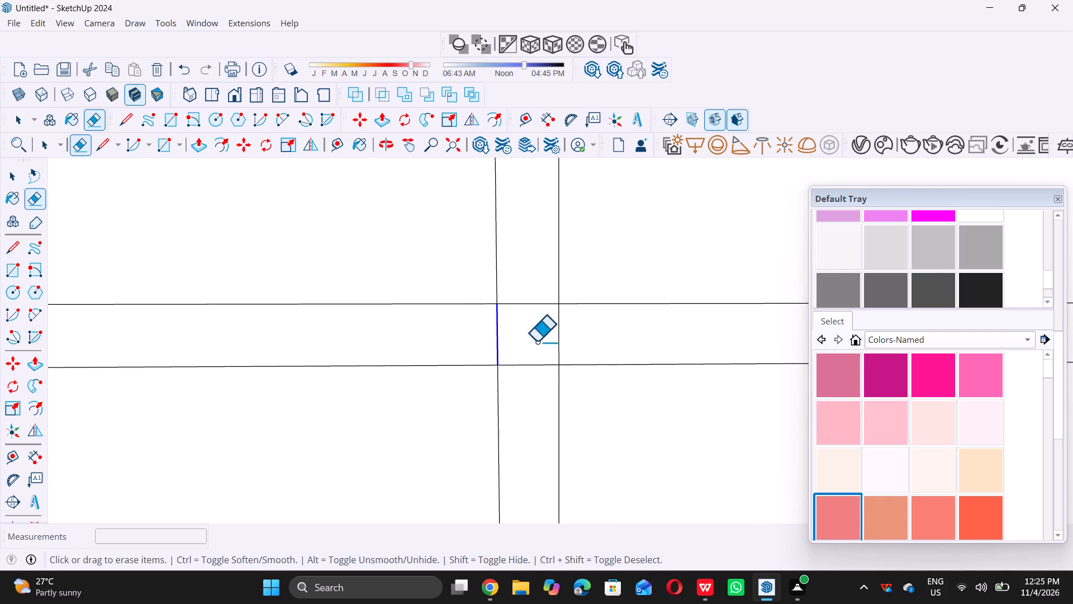
pyautogui.moveTo(536, 341); pyautogui.dragTo(555, 370)
pyautogui.click(550, 365)
pyautogui.click(553, 343)
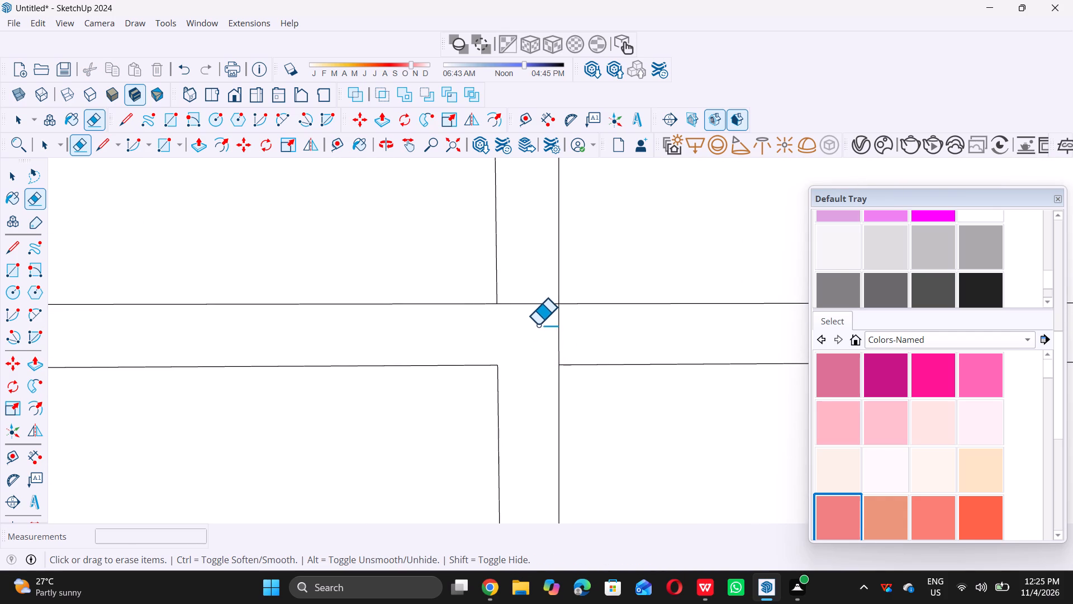
pyautogui.moveTo(524, 294); pyautogui.dragTo(530, 307)
pyautogui.moveTo(552, 333); pyautogui.dragTo(583, 342)
pyautogui.click(583, 342)
pyautogui.tripleClick(588, 343)
# Erase the crossing segments at the third vertical joint from the left edge, on the ninth horizontal joint from the panel's base.
pyautogui.scroll(-7, 587, 334)
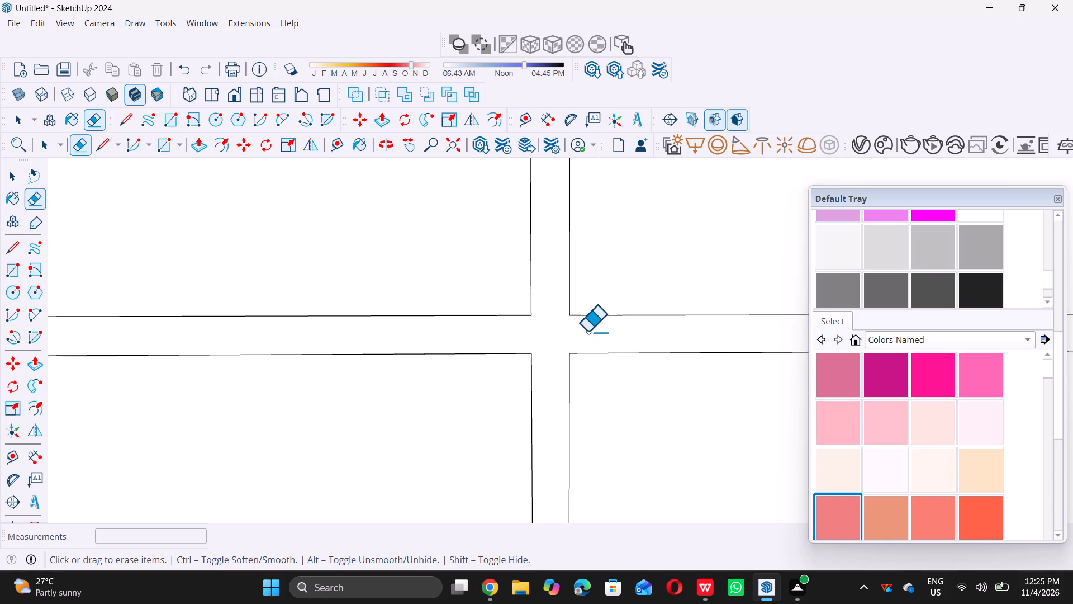
pyautogui.scroll(-16, 587, 331)
pyautogui.scroll(-9, 552, 319)
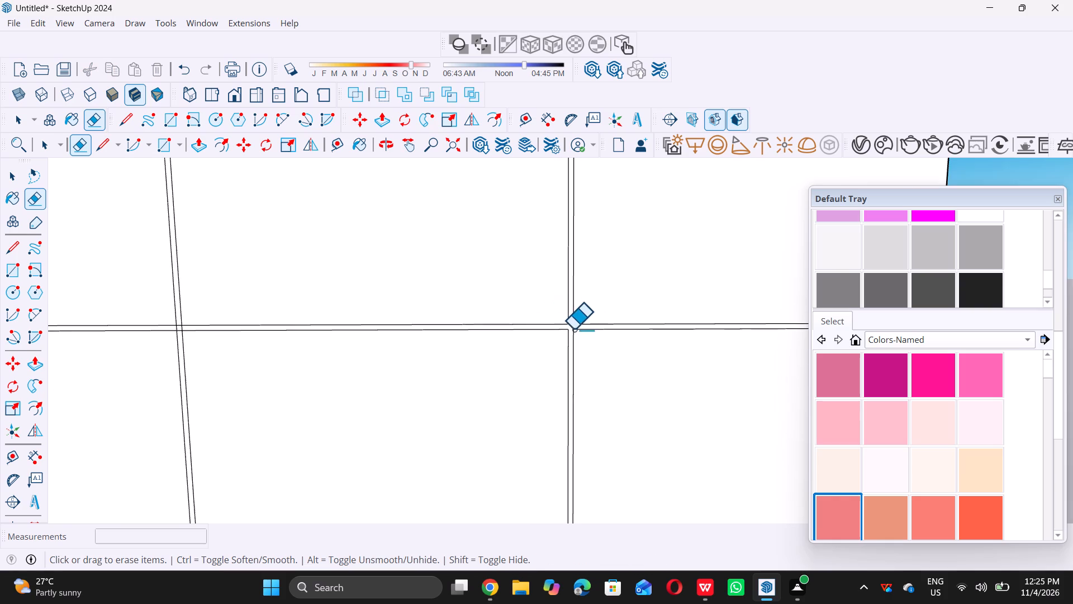
pyautogui.scroll(-3, 573, 329)
pyautogui.scroll(-6, 455, 345)
pyautogui.scroll(7, 403, 343)
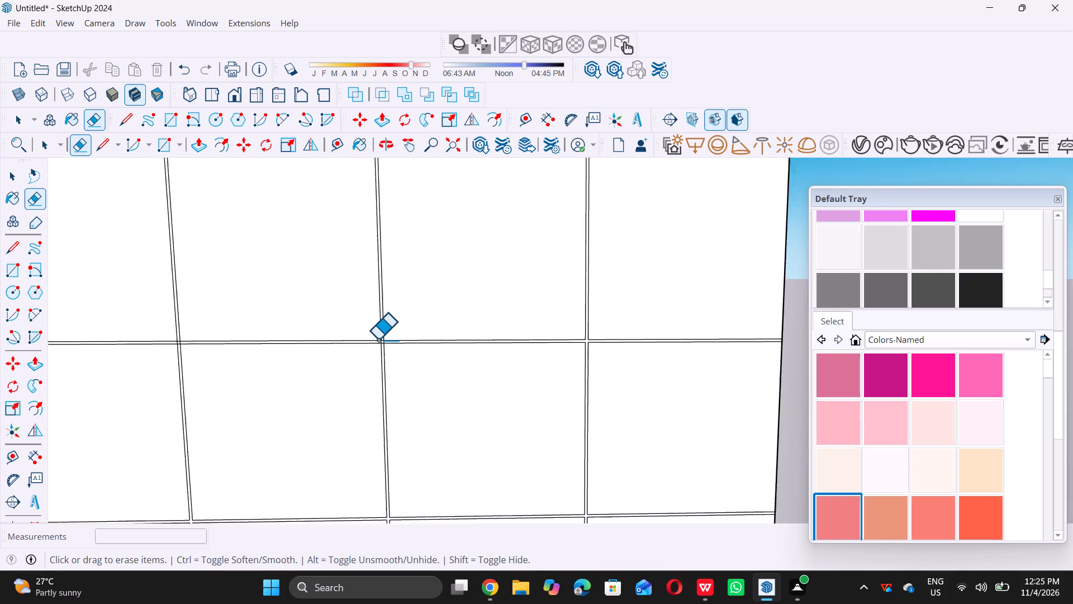
pyautogui.scroll(20, 367, 337)
pyautogui.scroll(7, 367, 337)
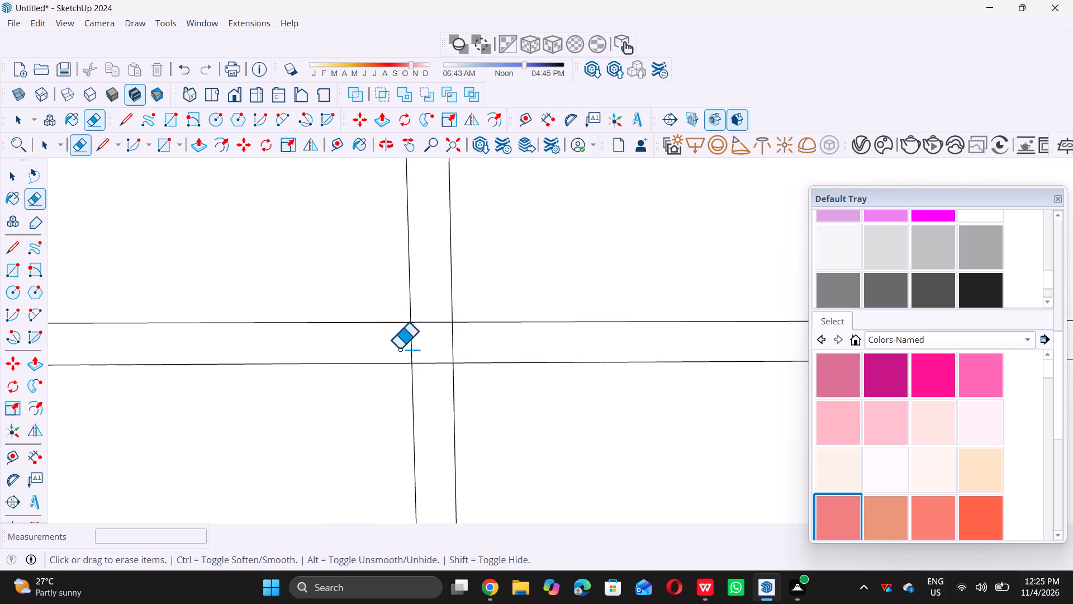
pyautogui.scroll(4, 399, 348)
pyautogui.moveTo(388, 345); pyautogui.dragTo(466, 291)
pyautogui.click(466, 291)
pyautogui.moveTo(466, 291); pyautogui.dragTo(460, 405)
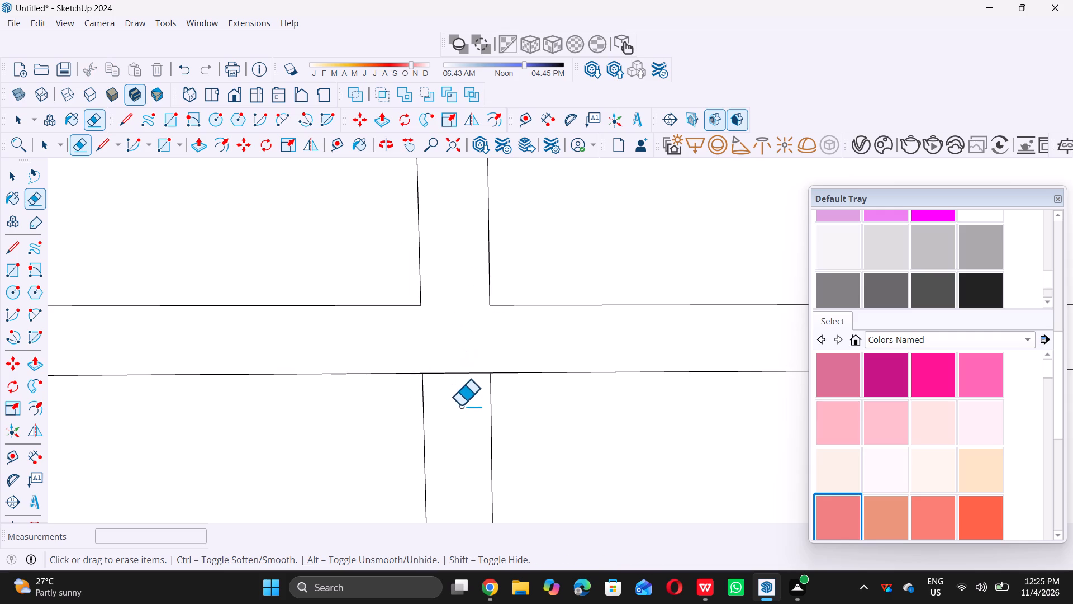
pyautogui.moveTo(460, 405); pyautogui.dragTo(461, 408)
pyautogui.moveTo(461, 409); pyautogui.dragTo(460, 393)
pyautogui.moveTo(463, 376); pyautogui.dragTo(466, 370)
pyautogui.doubleClick(466, 367)
pyautogui.click(462, 364)
# Erase the crossing segments at the second vertical joint from the left edge, on the ninth horizontal joint from the panel's base.
pyautogui.scroll(-15, 466, 355)
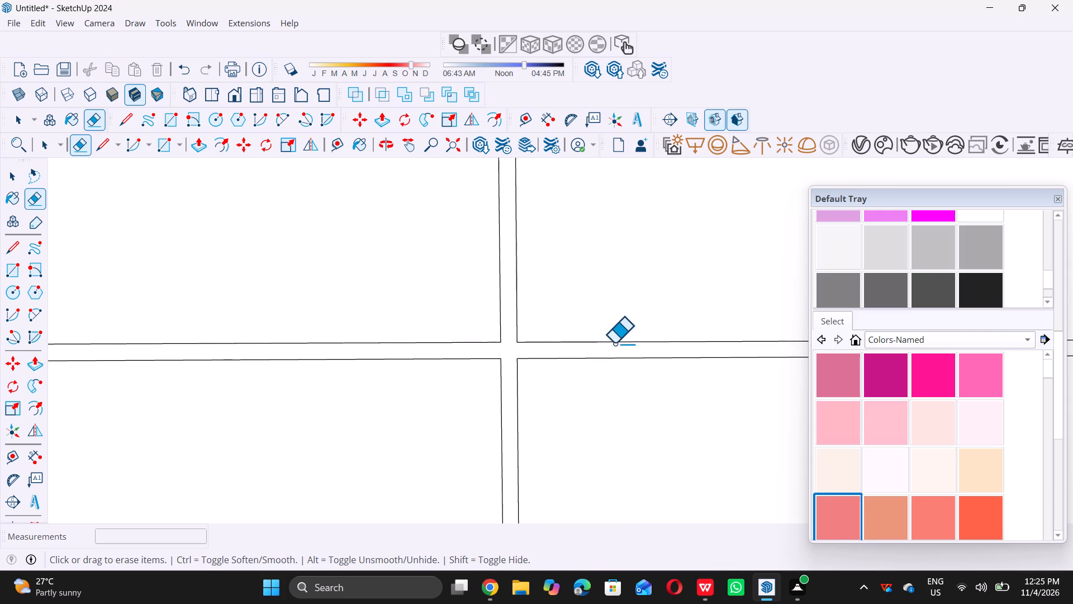
pyautogui.scroll(-20, 614, 343)
pyautogui.scroll(-2, 614, 343)
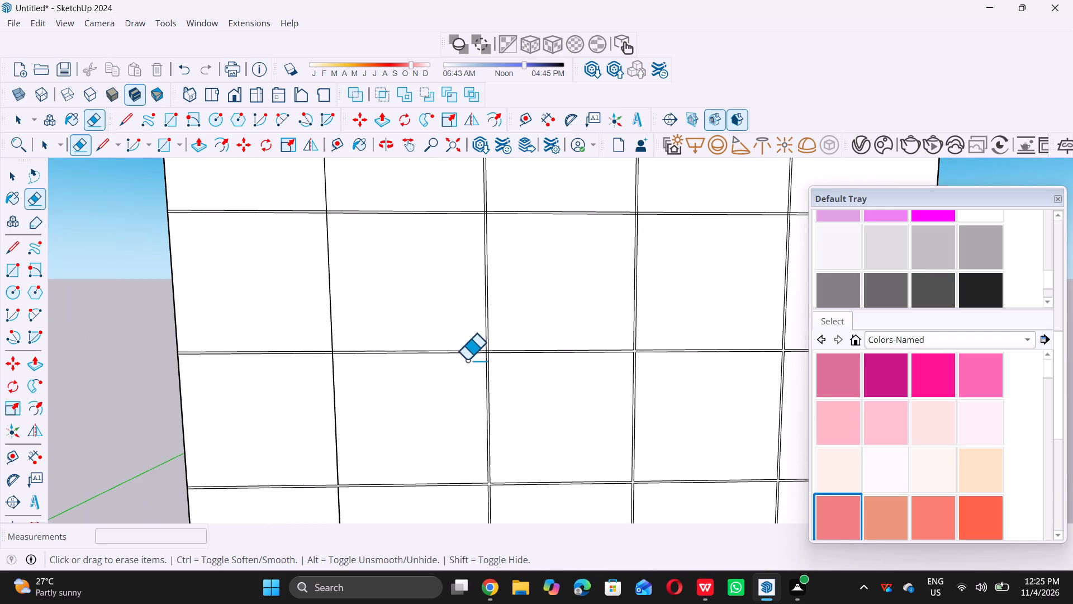
pyautogui.scroll(20, 472, 363)
pyautogui.scroll(3, 506, 332)
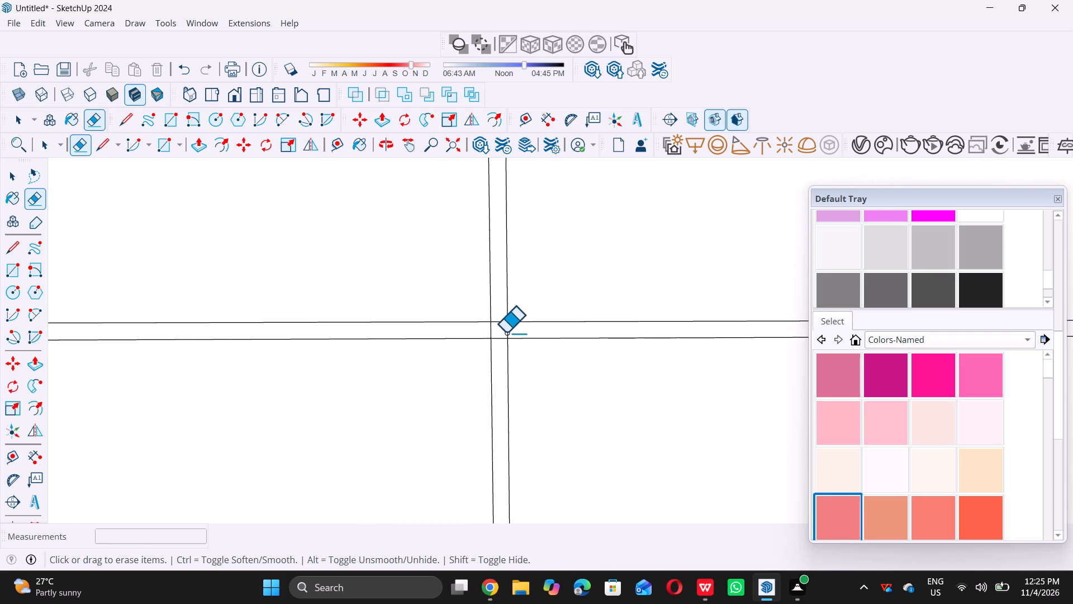
pyautogui.scroll(9, 506, 332)
pyautogui.scroll(5, 517, 281)
pyautogui.moveTo(419, 343); pyautogui.dragTo(429, 350)
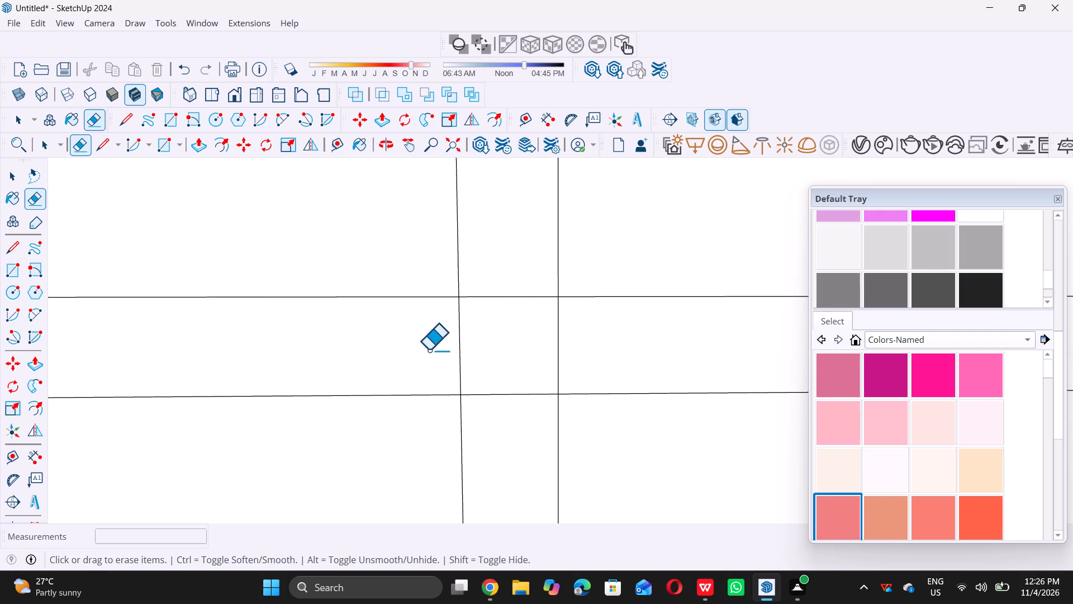
pyautogui.moveTo(429, 350); pyautogui.dragTo(493, 433)
pyautogui.click(493, 433)
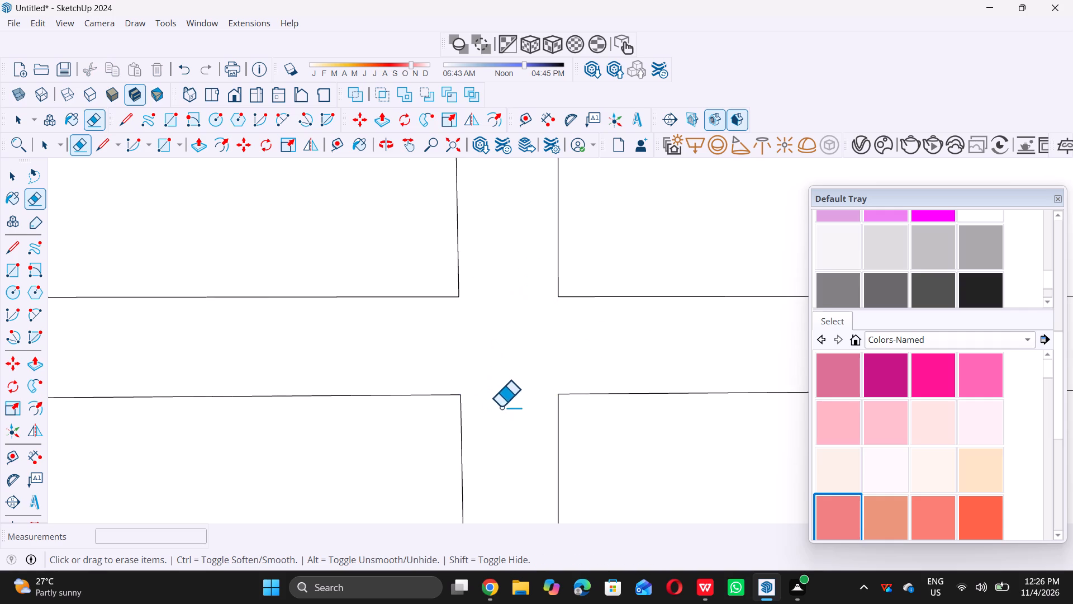
# Erase the crossing segments at the first vertical joint from the left edge, on the ninth horizontal joint from the panel's base.
pyautogui.scroll(-20, 544, 347)
pyautogui.scroll(-5, 544, 347)
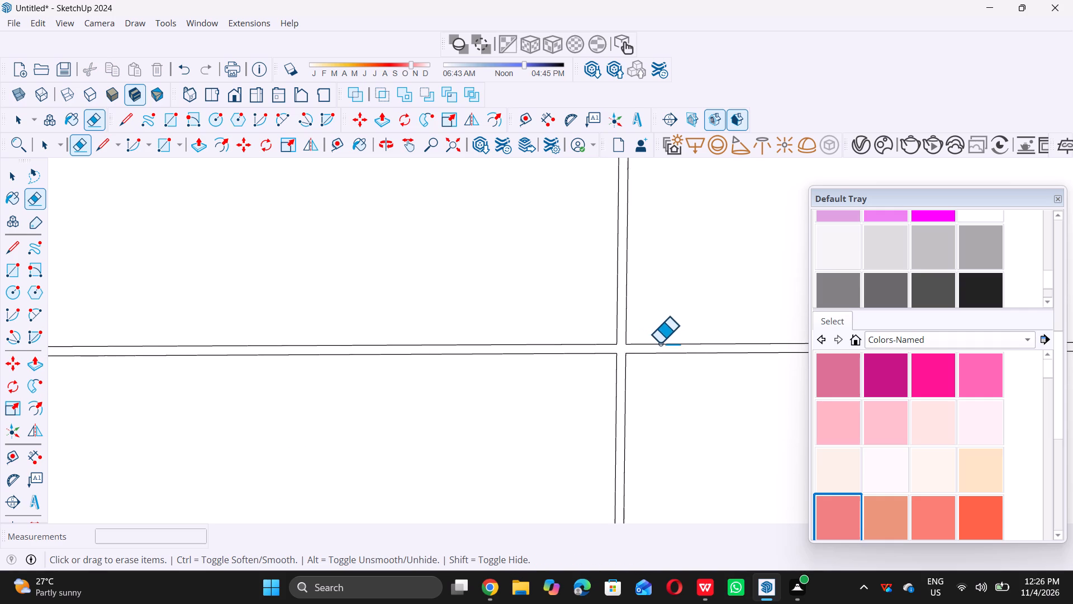
pyautogui.scroll(-12, 659, 343)
pyautogui.scroll(7, 430, 347)
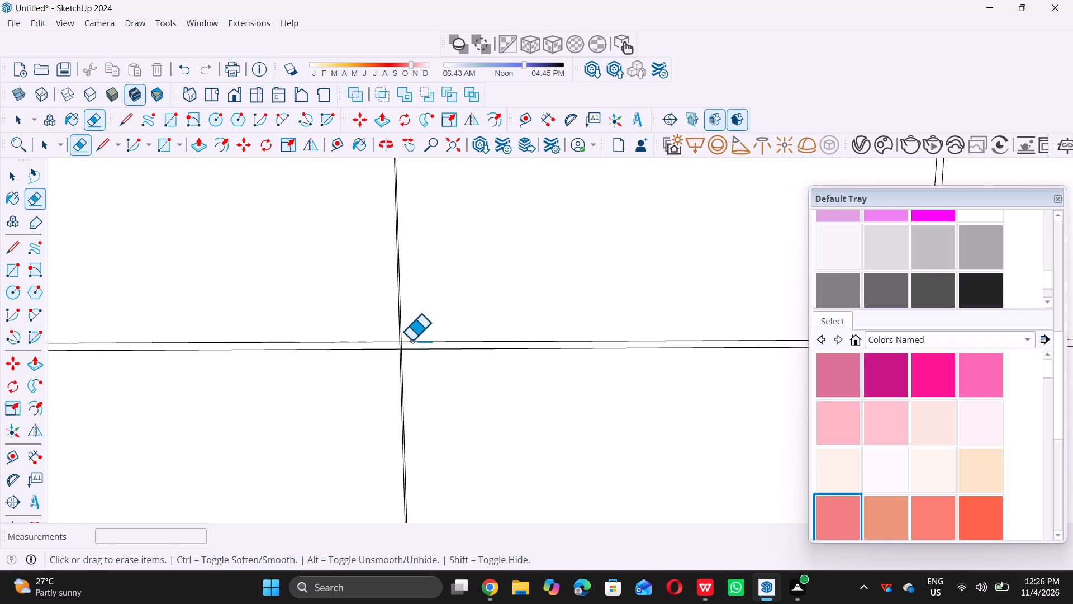
pyautogui.scroll(11, 411, 340)
pyautogui.scroll(6, 363, 362)
pyautogui.scroll(6, 416, 337)
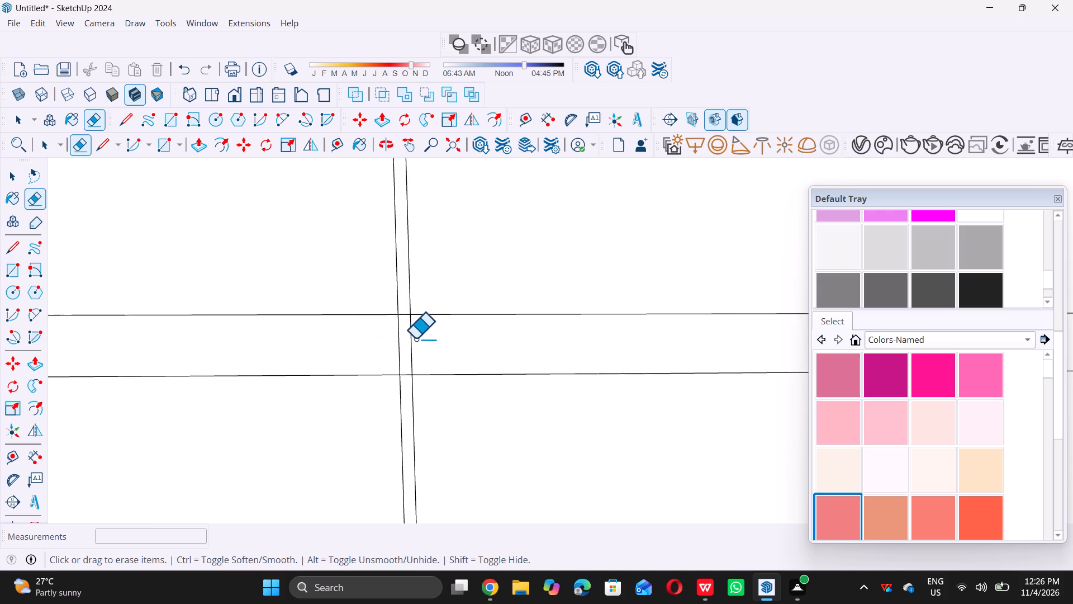
pyautogui.scroll(3, 415, 338)
pyautogui.moveTo(359, 349); pyautogui.dragTo(599, 362)
pyautogui.click(599, 362)
pyautogui.scroll(5, 414, 389)
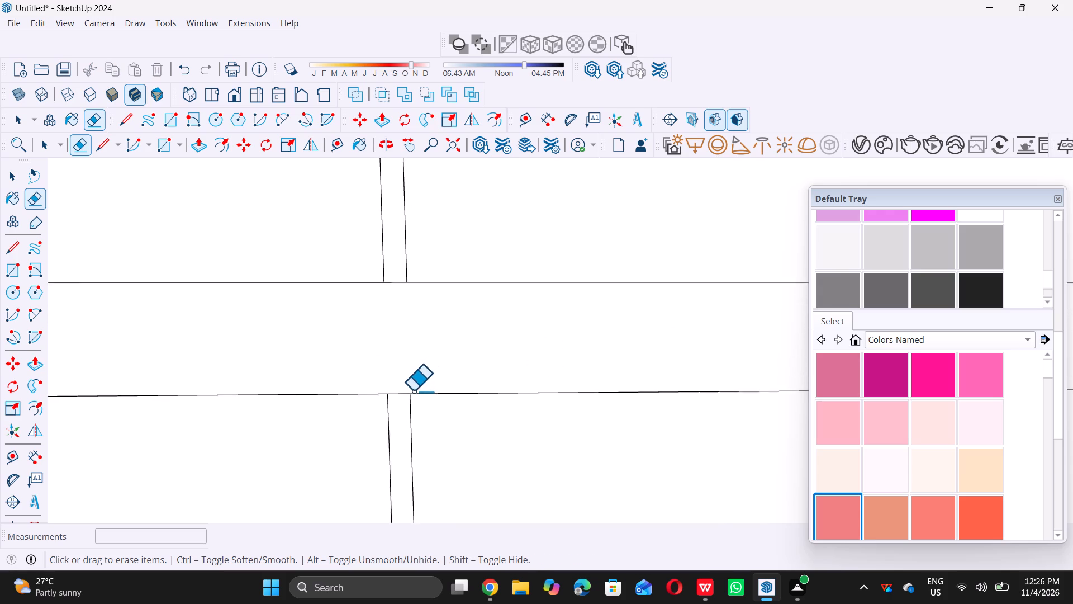
pyautogui.tripleClick(395, 397)
pyautogui.doubleClick(395, 398)
pyautogui.tripleClick(387, 241)
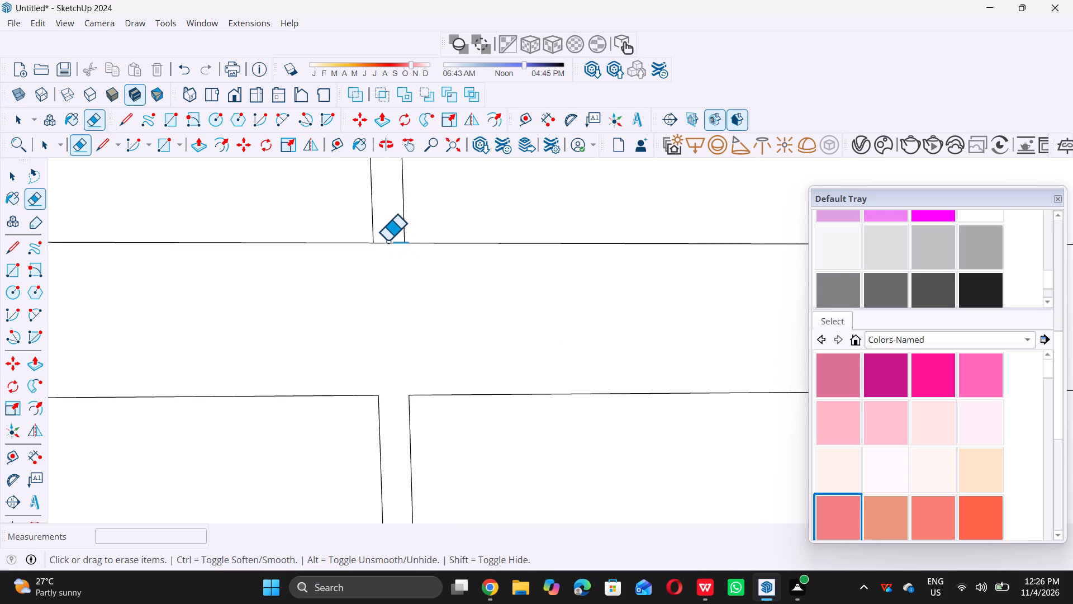
pyautogui.tripleClick(388, 244)
# Erase the crossing segments where the tenth horizontal joint from the panel's base meets the first vertical joint from its left edge.
pyautogui.scroll(-6, 358, 330)
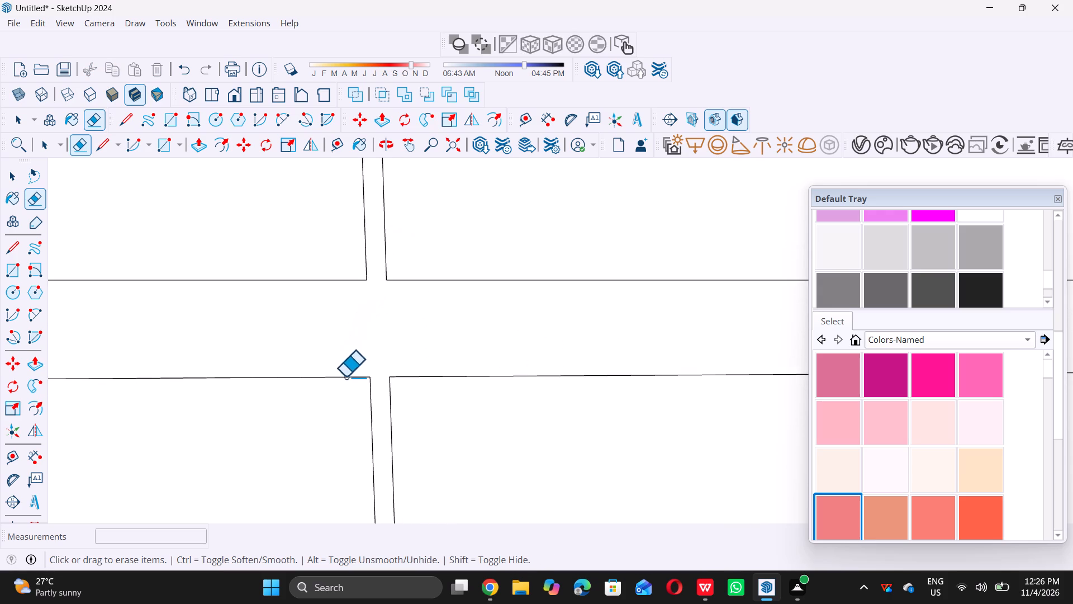
pyautogui.scroll(-20, 345, 376)
pyautogui.scroll(-12, 345, 376)
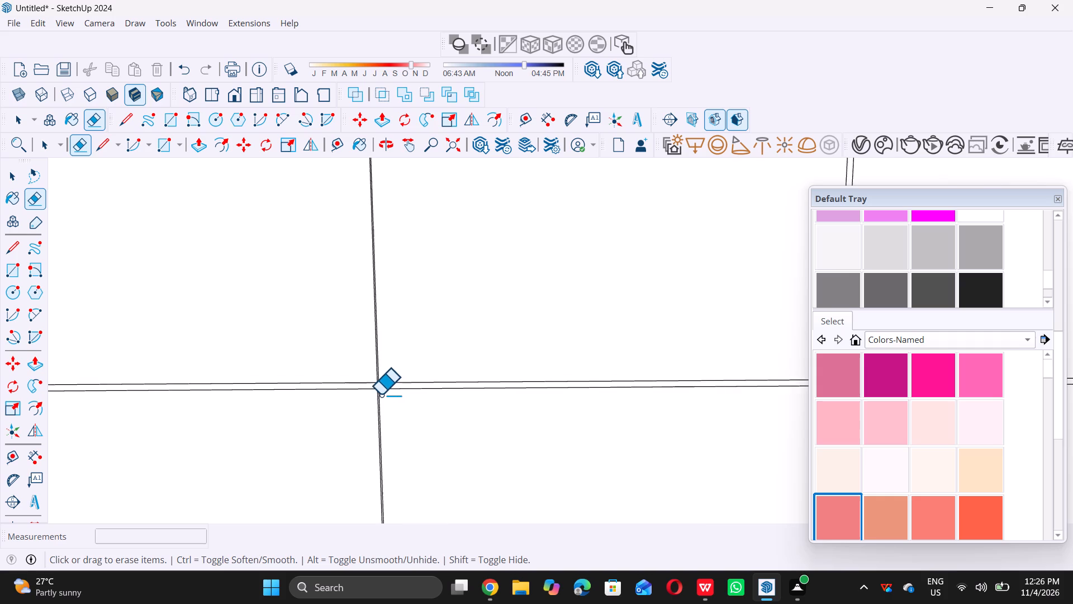
pyautogui.scroll(-13, 381, 394)
pyautogui.scroll(10, 396, 311)
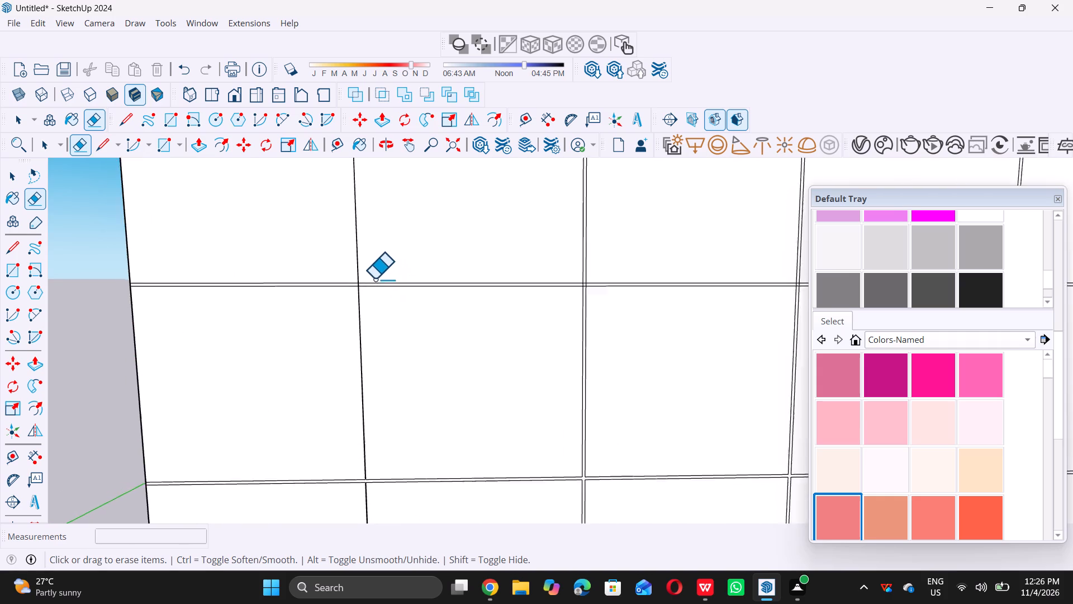
pyautogui.scroll(8, 374, 279)
pyautogui.scroll(16, 350, 287)
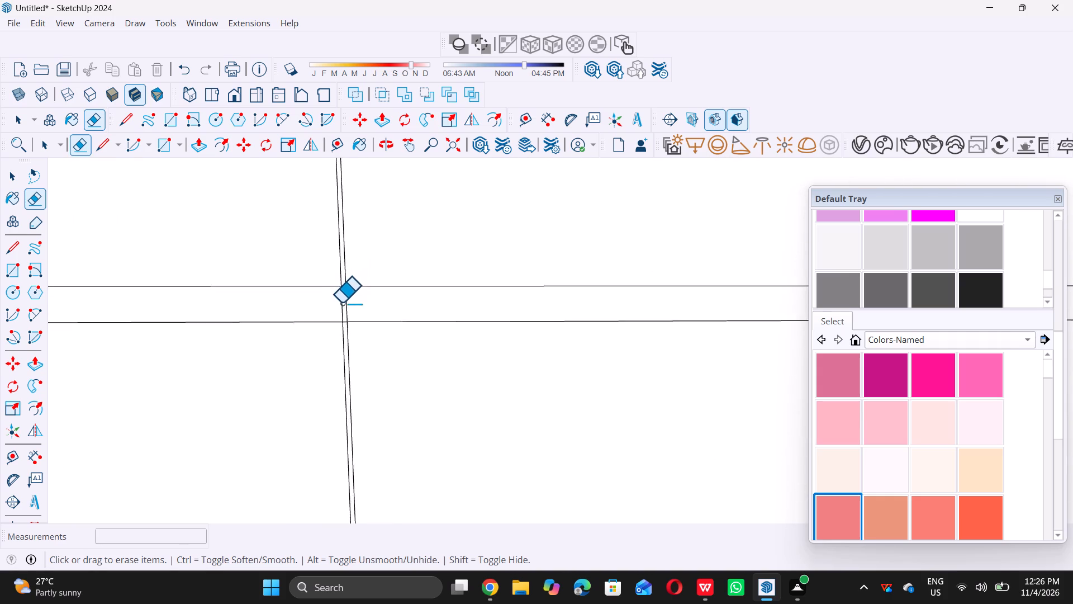
pyautogui.scroll(3, 341, 303)
pyautogui.moveTo(330, 306); pyautogui.dragTo(390, 315)
pyautogui.tripleClick(392, 315)
pyautogui.scroll(5, 338, 328)
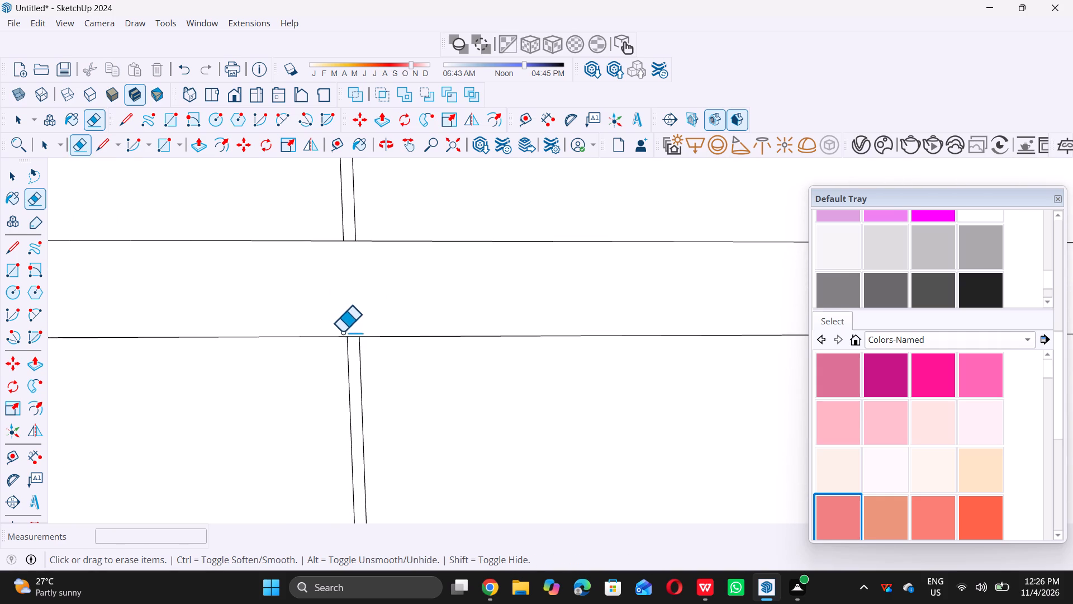
pyautogui.scroll(5, 349, 333)
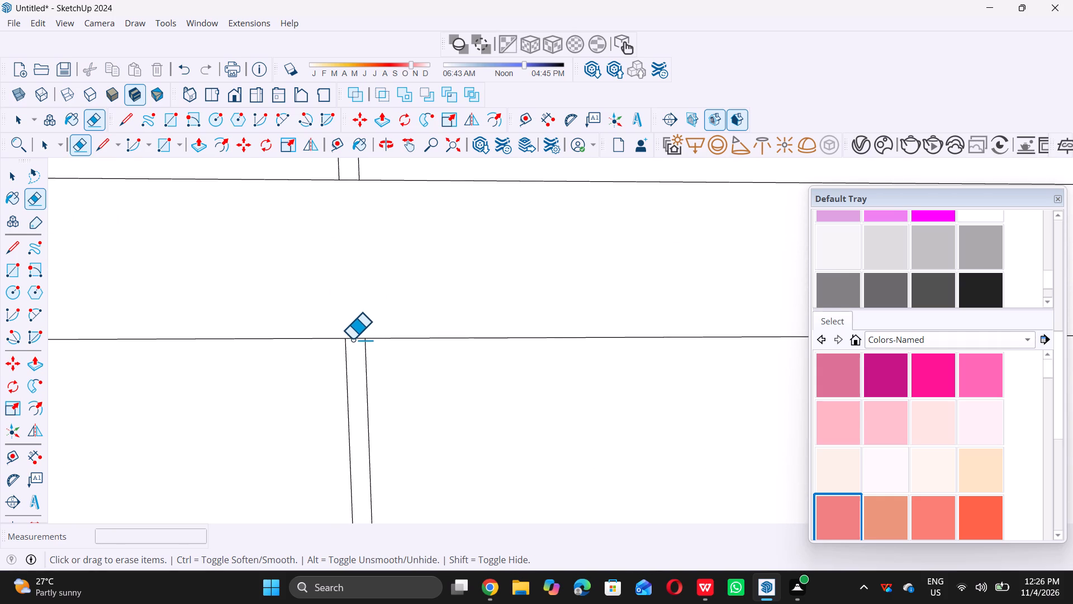
pyautogui.tripleClick(352, 339)
pyautogui.click(353, 337)
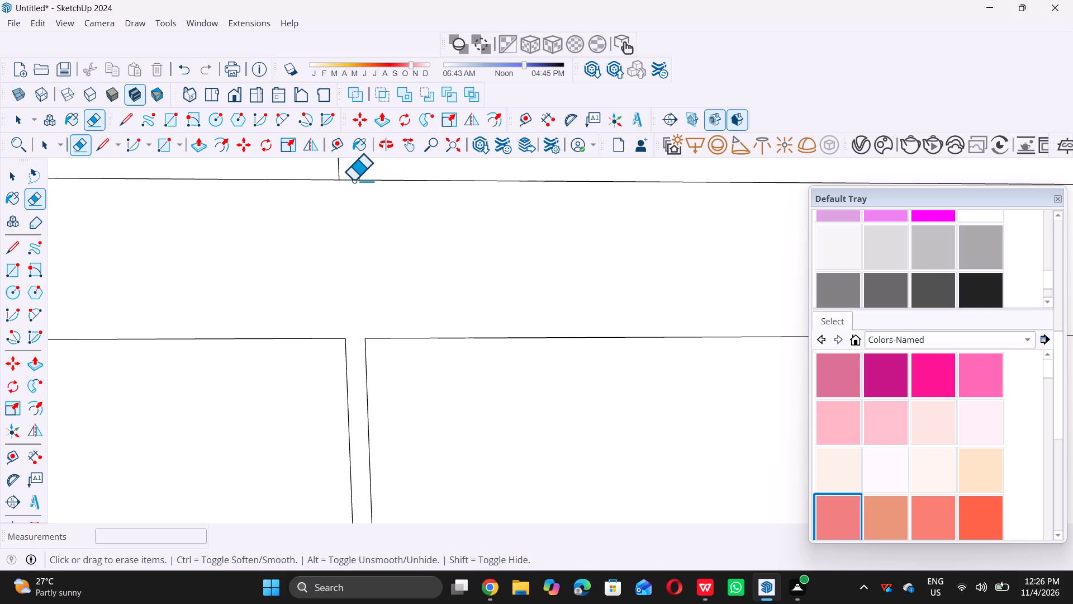
pyautogui.doubleClick(348, 177)
pyautogui.tripleClick(348, 181)
pyautogui.doubleClick(347, 181)
# Erase the crossing segments at the second vertical joint from the left edge, on the tenth horizontal joint from the panel's base.
pyautogui.scroll(-8, 324, 250)
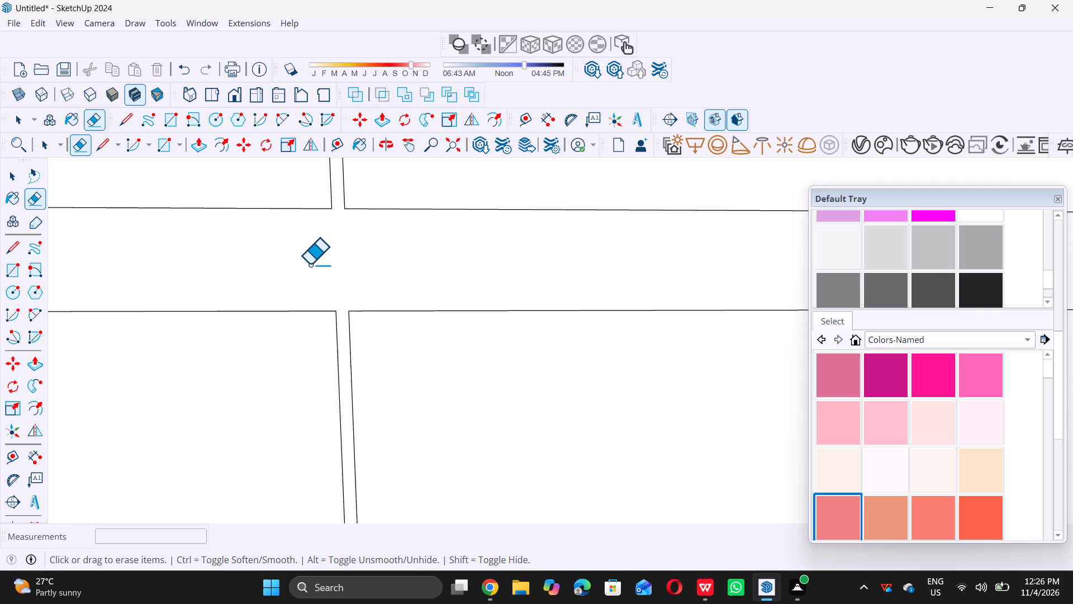
pyautogui.scroll(-20, 310, 264)
pyautogui.scroll(-12, 310, 264)
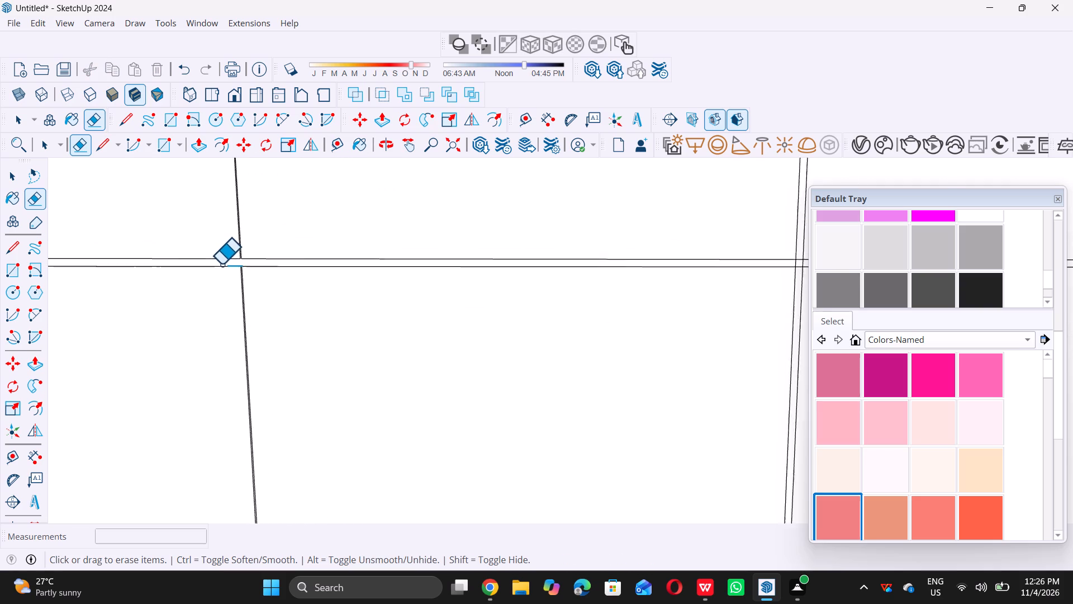
pyautogui.scroll(-8, 221, 264)
pyautogui.scroll(6, 469, 243)
pyautogui.scroll(7, 543, 277)
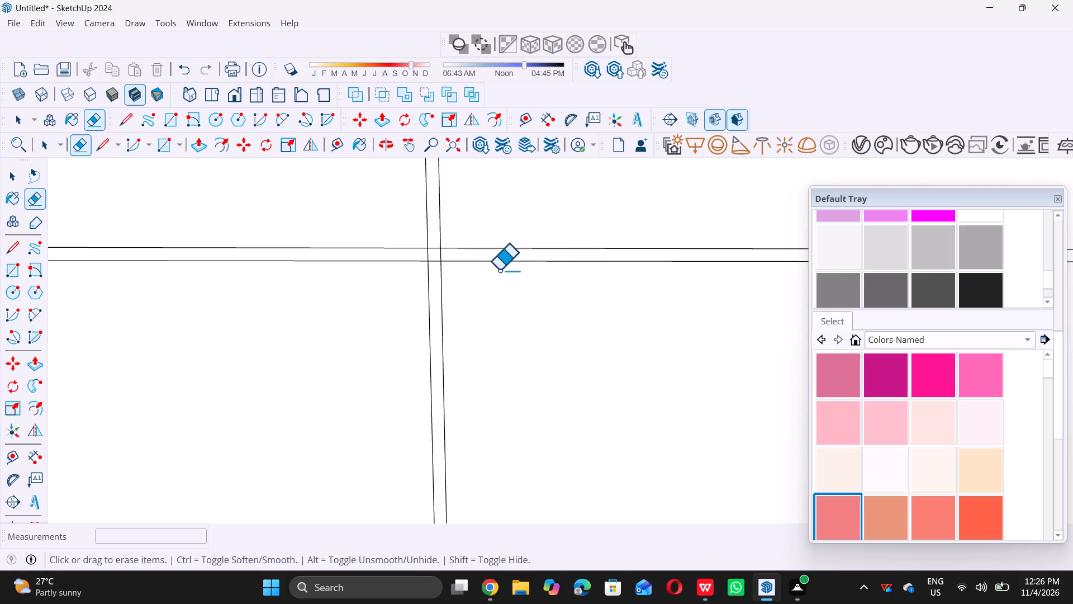
pyautogui.scroll(7, 481, 267)
pyautogui.scroll(10, 392, 210)
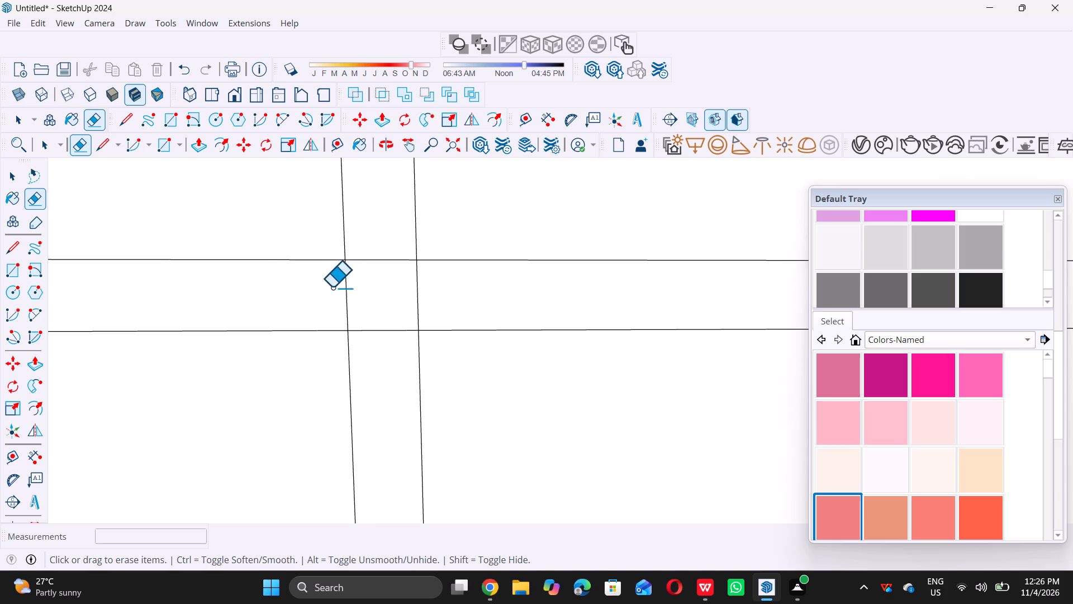
pyautogui.moveTo(329, 286); pyautogui.dragTo(448, 303)
pyautogui.moveTo(445, 300); pyautogui.dragTo(426, 287)
pyautogui.click(425, 286)
pyautogui.moveTo(421, 283); pyautogui.dragTo(372, 361)
# Erase the crossing segments at the third vertical joint from the left edge, on the tenth horizontal joint from the panel's base.
pyautogui.scroll(-20, 362, 325)
pyautogui.scroll(-9, 362, 325)
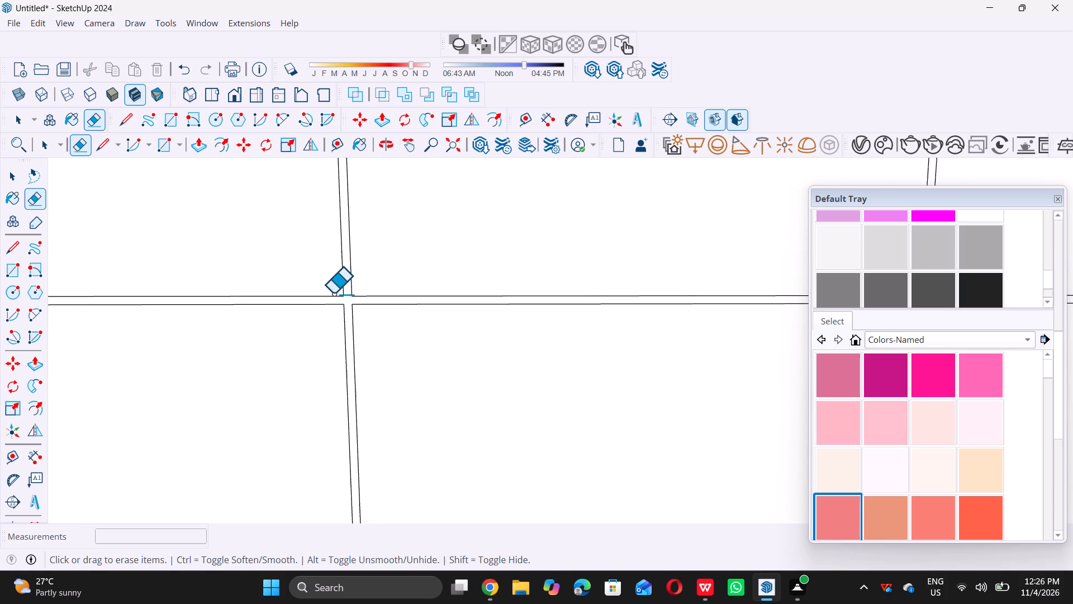
pyautogui.scroll(-10, 333, 293)
pyautogui.scroll(12, 545, 300)
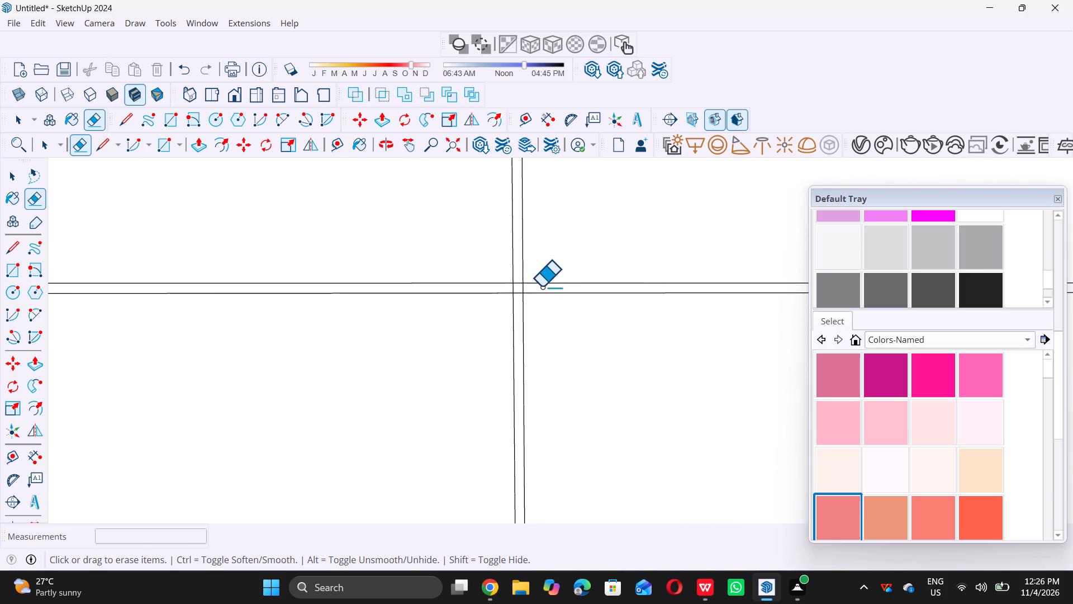
pyautogui.scroll(18, 542, 286)
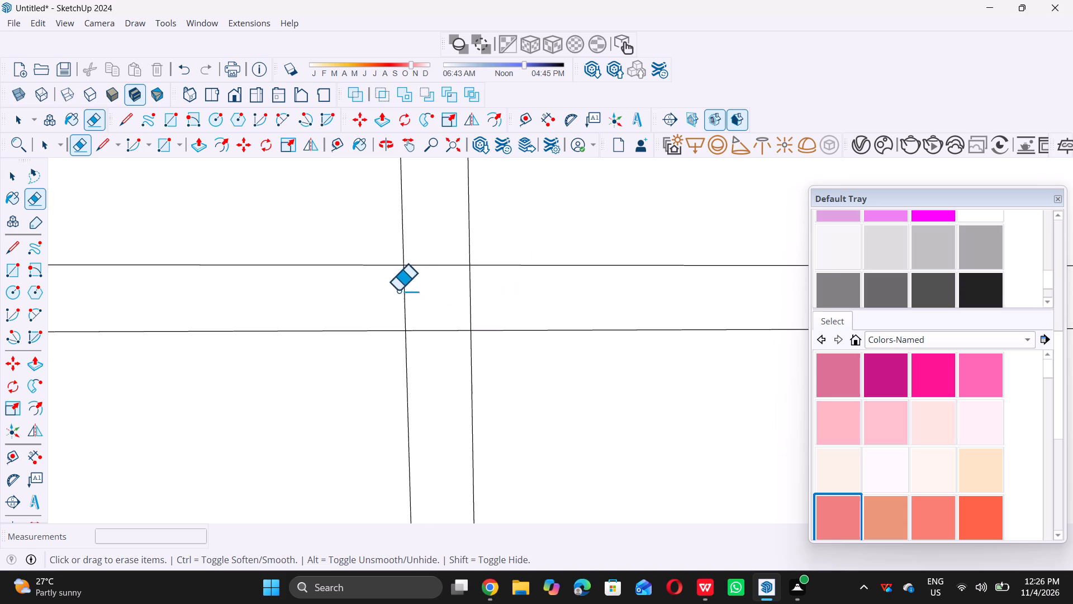
pyautogui.click(386, 297)
pyautogui.moveTo(386, 297); pyautogui.dragTo(498, 313)
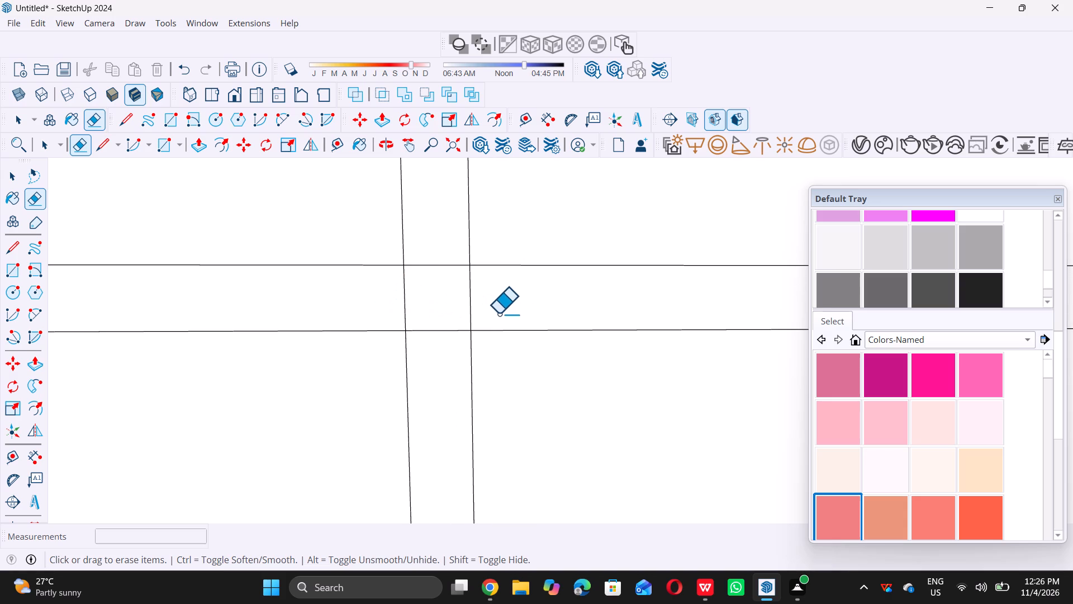
pyautogui.moveTo(498, 313); pyautogui.dragTo(498, 314)
pyautogui.click(498, 314)
pyautogui.moveTo(384, 308); pyautogui.dragTo(473, 289)
pyautogui.moveTo(472, 288); pyautogui.dragTo(451, 257)
pyautogui.click(450, 253)
pyautogui.click(447, 249)
pyautogui.moveTo(445, 247); pyautogui.dragTo(441, 237)
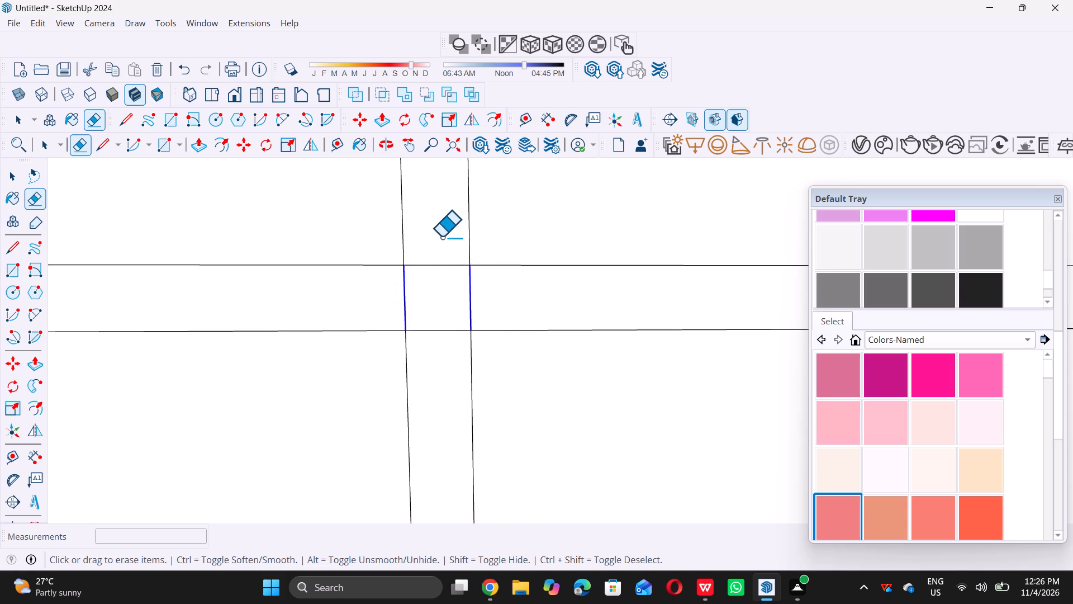
pyautogui.click(441, 237)
pyautogui.moveTo(441, 237); pyautogui.dragTo(450, 254)
pyautogui.click(450, 254)
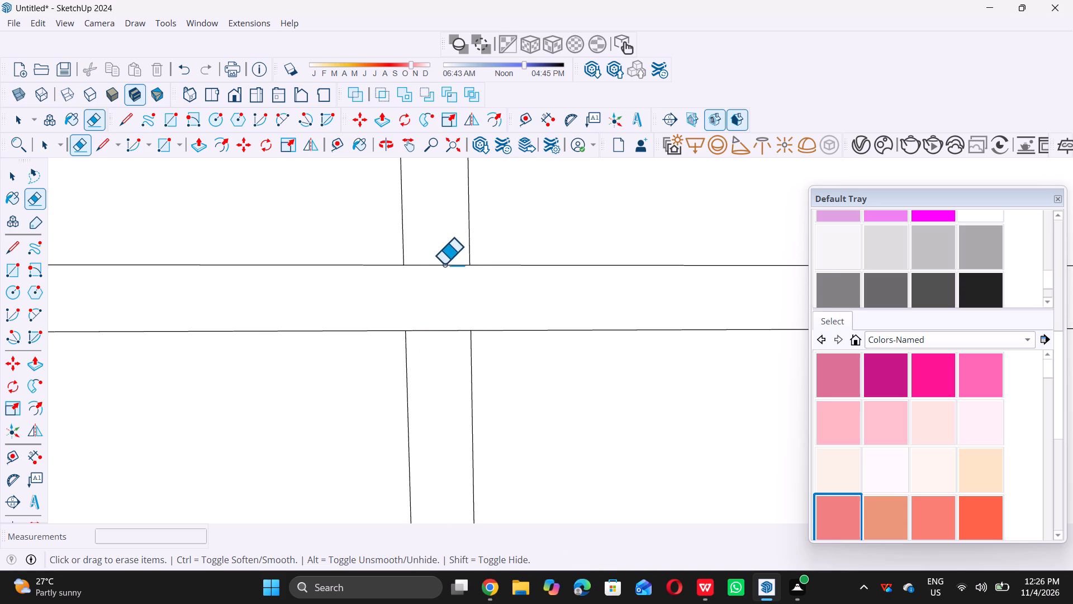
pyautogui.tripleClick(444, 265)
pyautogui.doubleClick(428, 332)
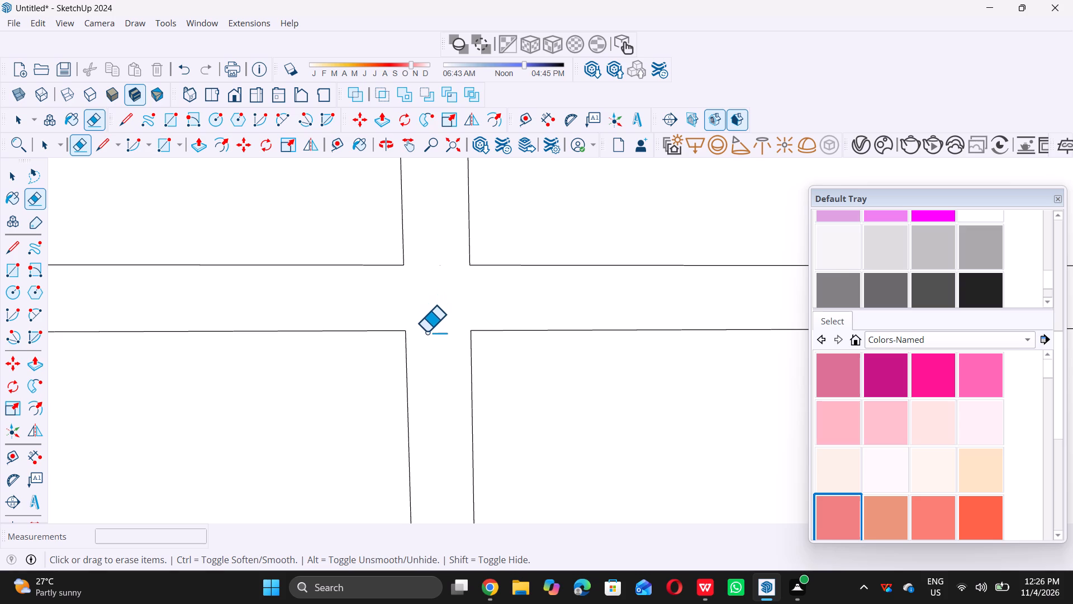
# Erase the crossing segments at the fourth vertical joint from the left edge, on the tenth horizontal joint from the panel's base.
pyautogui.scroll(-20, 366, 332)
pyautogui.scroll(-5, 366, 332)
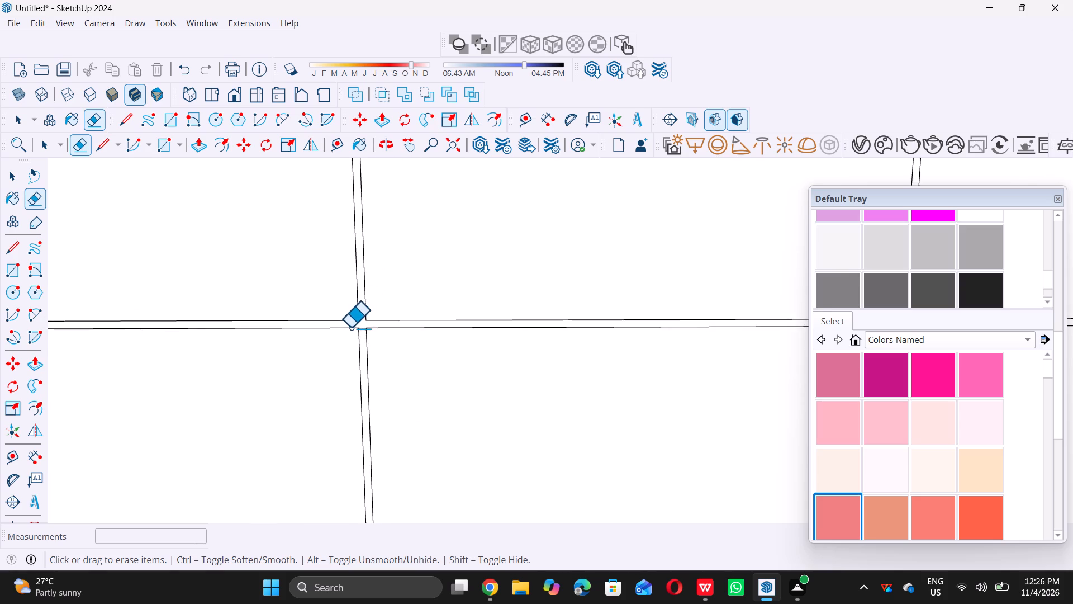
pyautogui.scroll(-3, 350, 327)
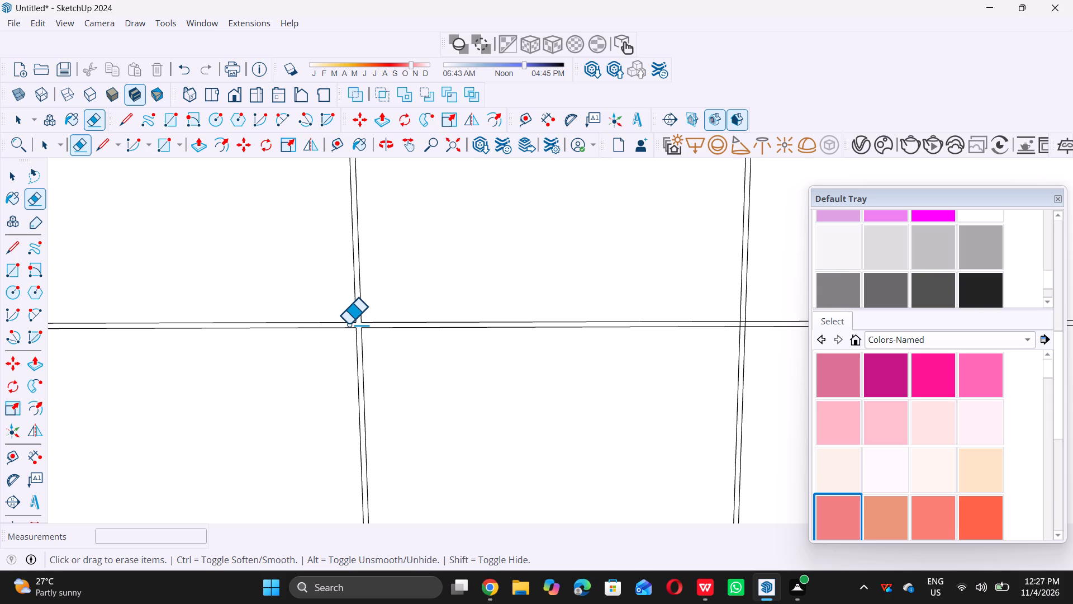
pyautogui.scroll(-7, 349, 324)
pyautogui.scroll(5, 562, 328)
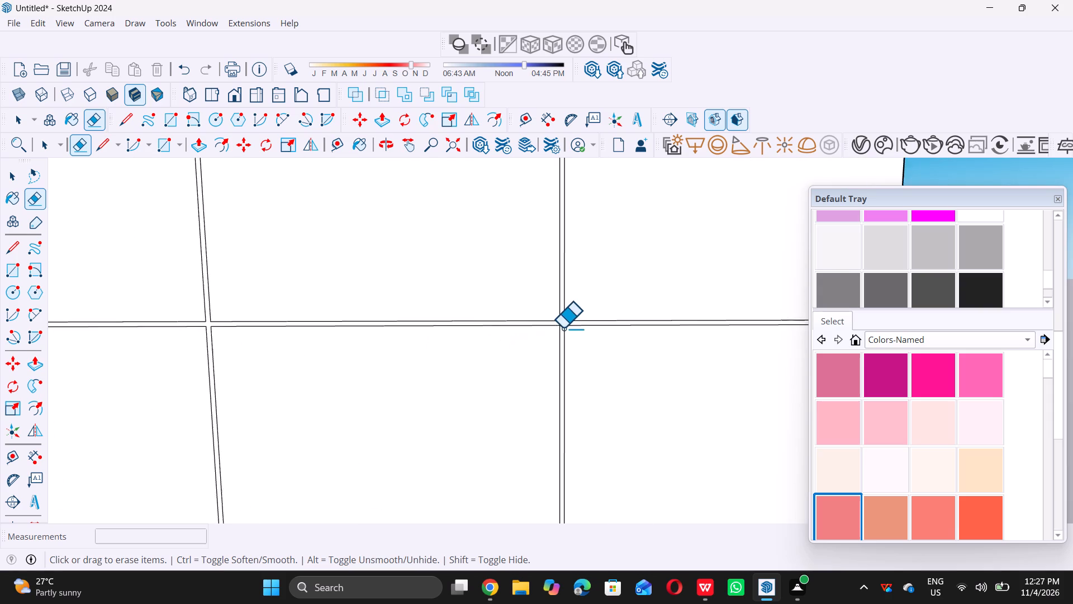
pyautogui.scroll(1, 563, 328)
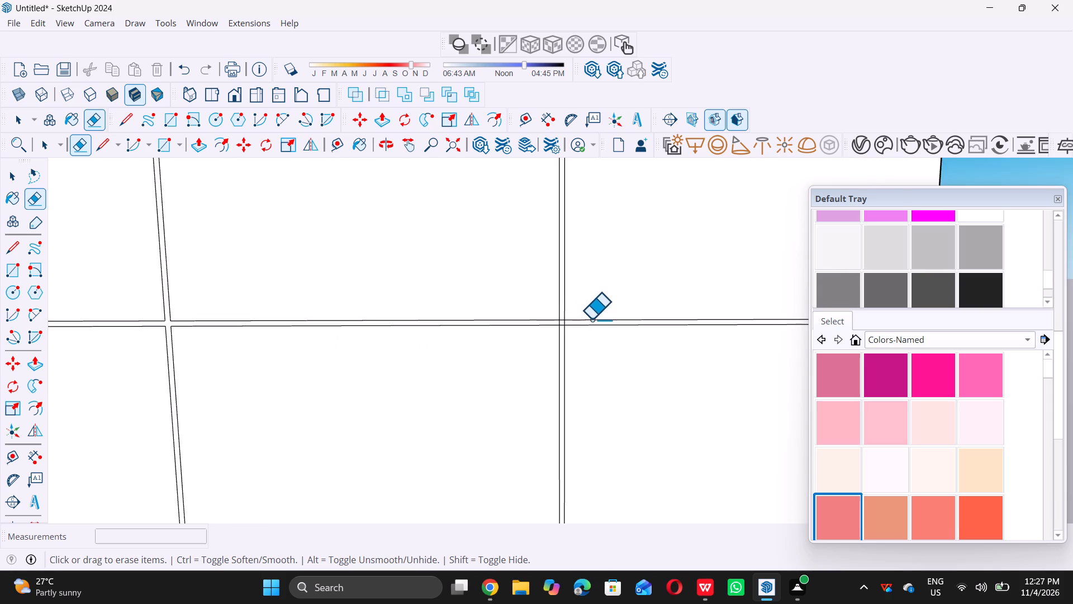
pyautogui.scroll(7, 591, 318)
pyautogui.scroll(16, 526, 334)
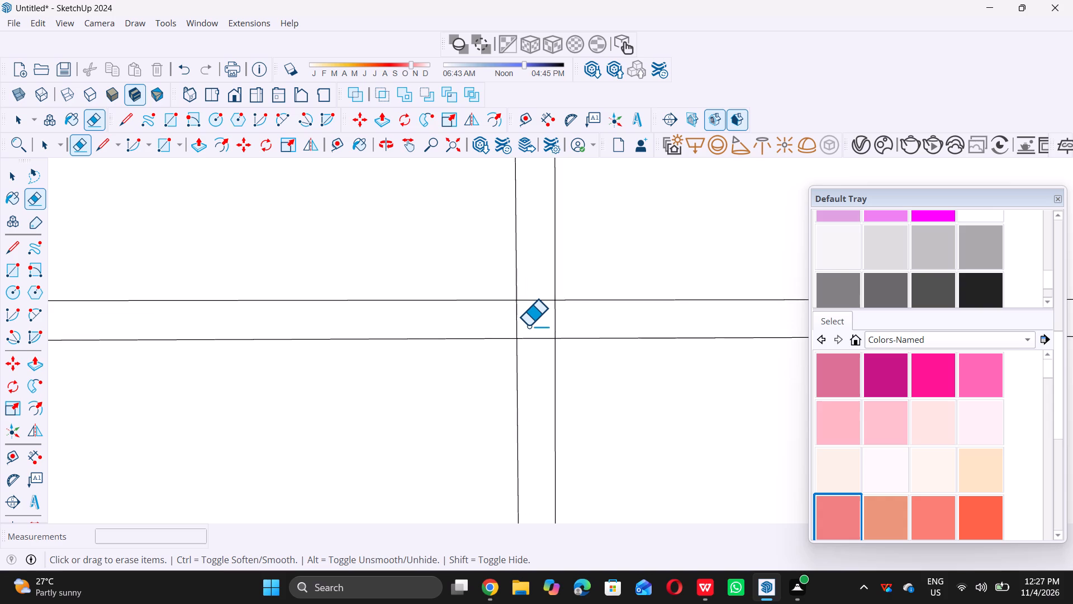
pyautogui.scroll(6, 528, 325)
pyautogui.moveTo(455, 310); pyautogui.dragTo(482, 319)
pyautogui.moveTo(489, 319); pyautogui.dragTo(500, 319)
pyautogui.moveTo(573, 310); pyautogui.dragTo(606, 308)
pyautogui.moveTo(621, 305); pyautogui.dragTo(502, 304)
pyautogui.click(460, 300)
pyautogui.moveTo(471, 308); pyautogui.dragTo(483, 314)
pyautogui.moveTo(493, 317); pyautogui.dragTo(481, 320)
pyautogui.tripleClick(481, 320)
pyautogui.moveTo(483, 320); pyautogui.dragTo(491, 326)
pyautogui.click(494, 328)
pyautogui.doubleClick(497, 331)
pyautogui.moveTo(535, 243); pyautogui.dragTo(553, 364)
pyautogui.moveTo(553, 364); pyautogui.dragTo(556, 352, button='middle')
pyautogui.moveTo(556, 352); pyautogui.dragTo(571, 290)
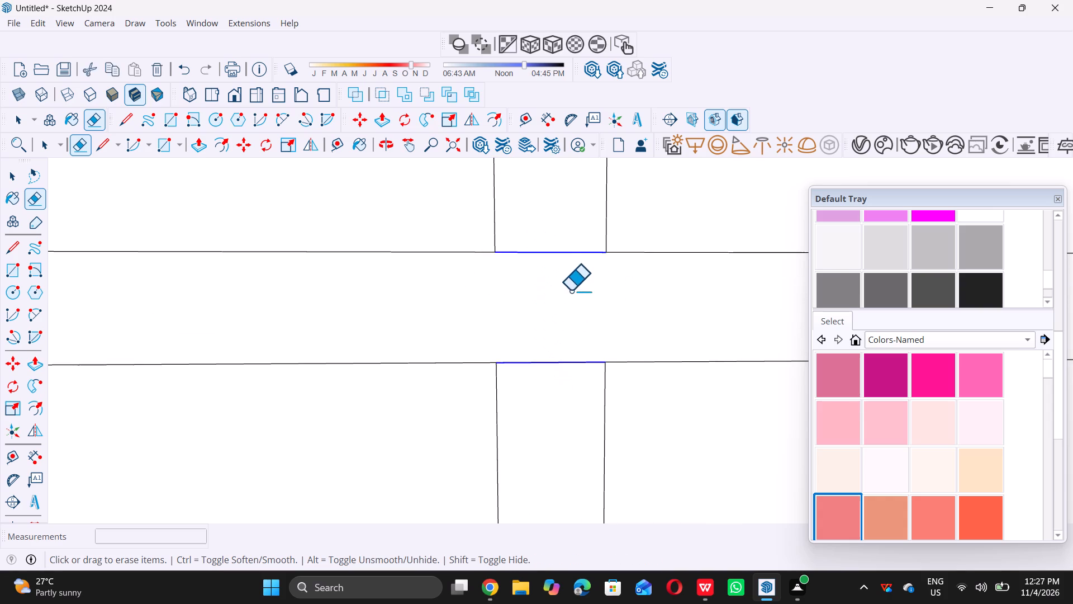
pyautogui.moveTo(571, 290); pyautogui.dragTo(573, 285)
pyautogui.click(573, 285)
# Erase the crossing segments where the eleventh horizontal joint from the panel's base meets the fourth vertical joint from its left edge.
pyautogui.scroll(-7, 537, 323)
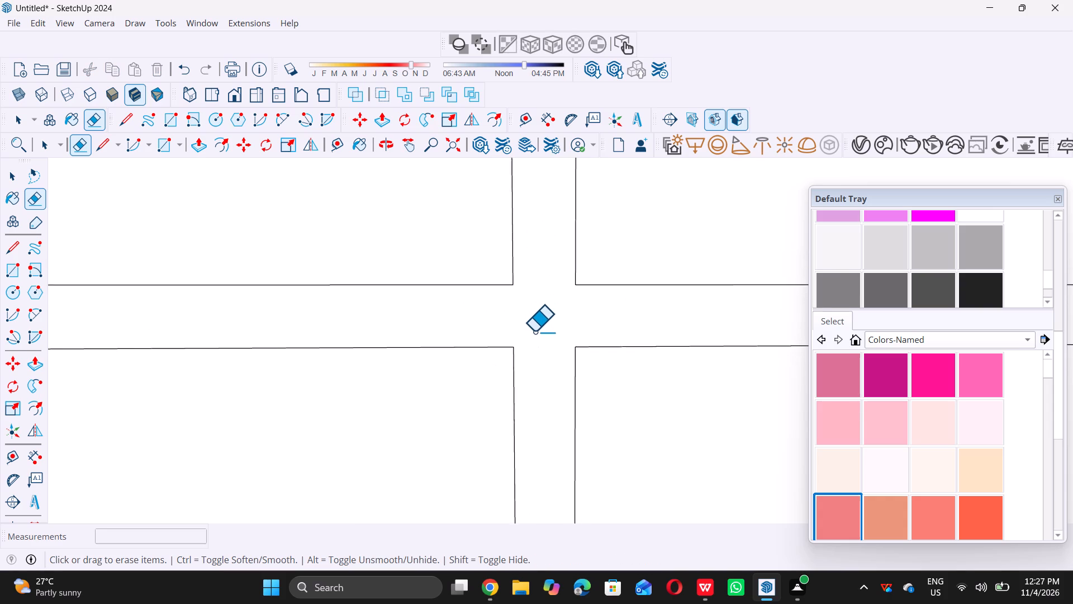
pyautogui.scroll(-20, 534, 331)
pyautogui.scroll(-8, 534, 331)
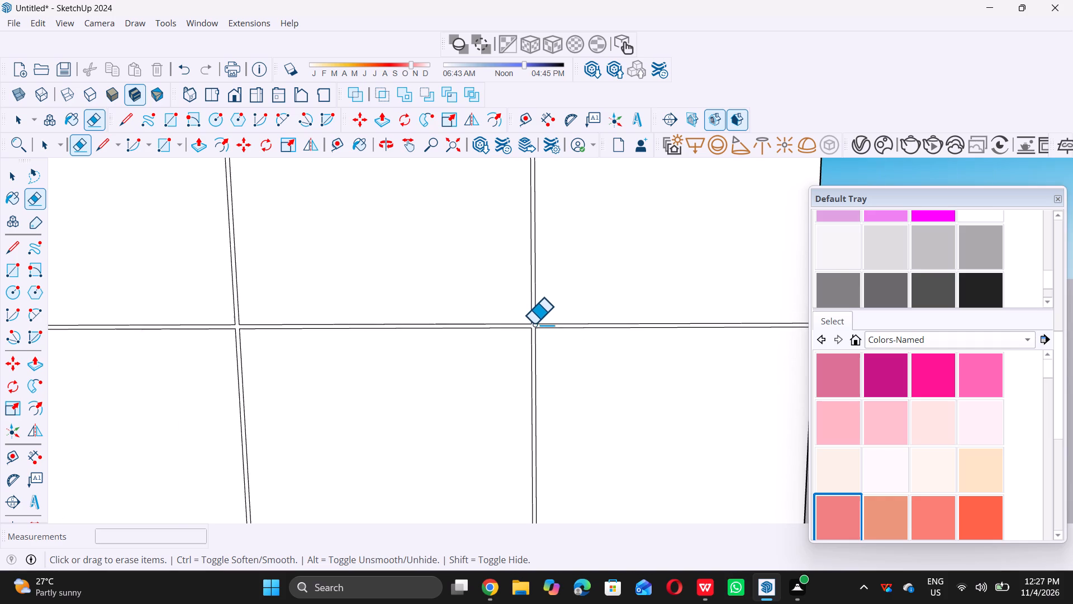
pyautogui.scroll(-16, 534, 323)
pyautogui.scroll(7, 558, 279)
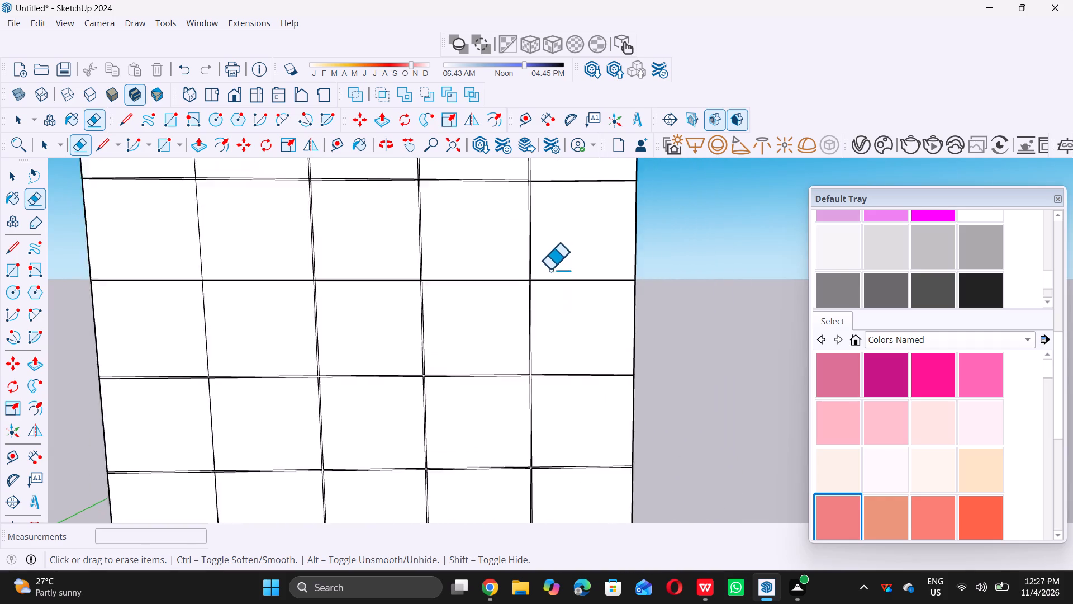
pyautogui.scroll(14, 526, 279)
pyautogui.scroll(9, 522, 288)
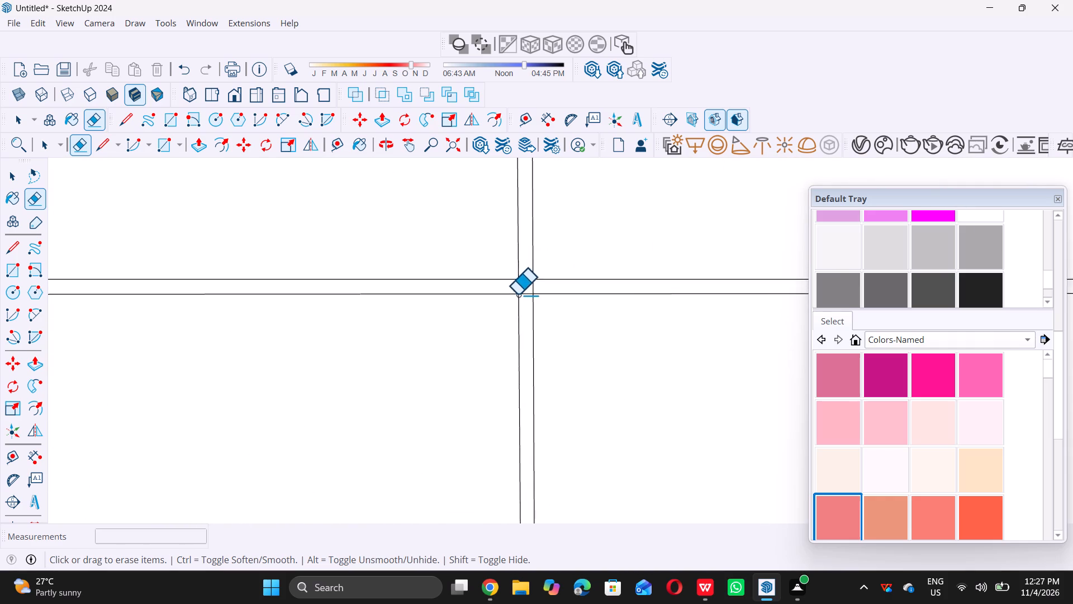
pyautogui.scroll(14, 520, 298)
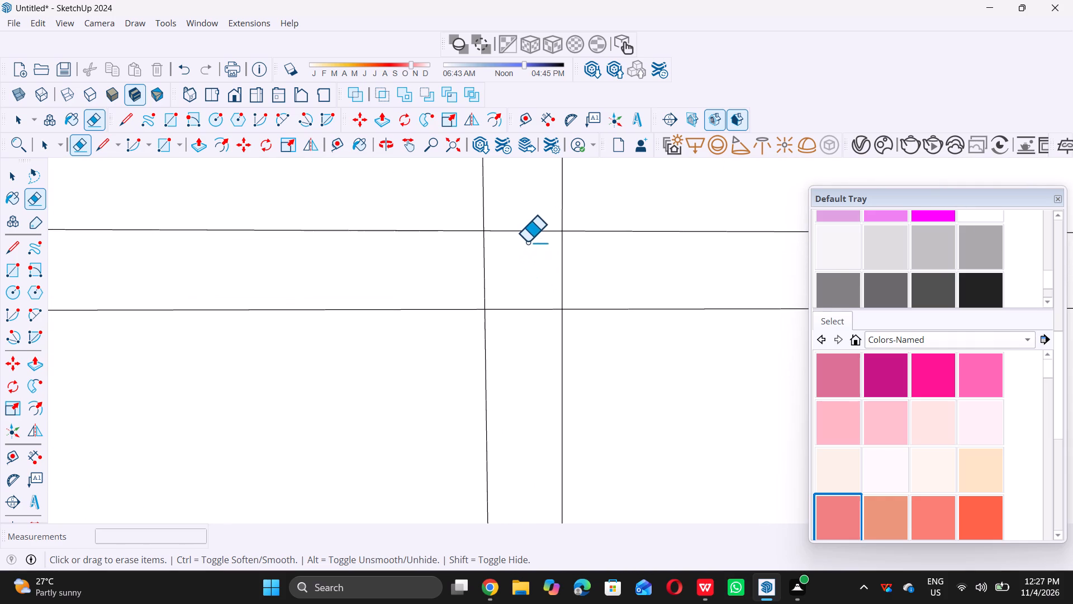
pyautogui.moveTo(528, 216); pyautogui.dragTo(564, 272)
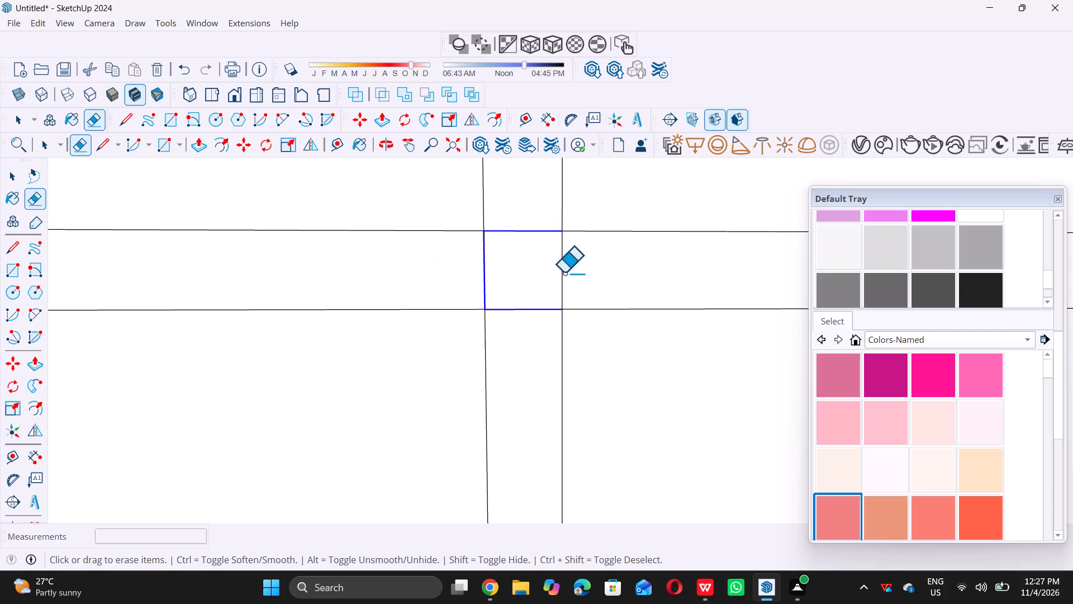
pyautogui.moveTo(564, 272); pyautogui.dragTo(605, 271)
# Erase the crossing segments at the third vertical joint from the left edge, on the eleventh horizontal joint from the panel's base.
pyautogui.scroll(-20, 602, 270)
pyautogui.scroll(-1, 602, 270)
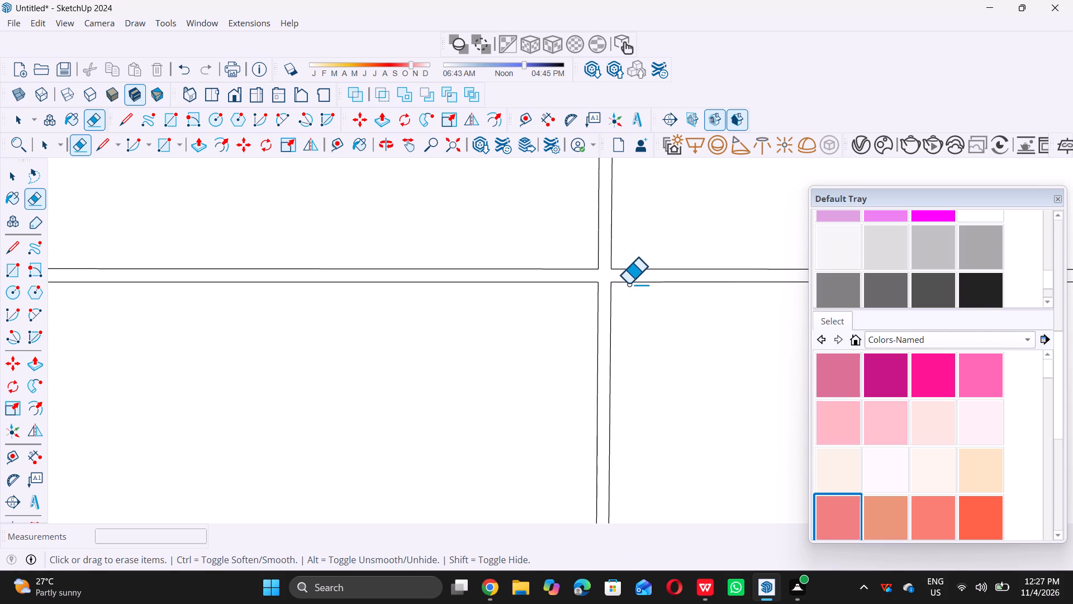
pyautogui.scroll(-13, 628, 284)
pyautogui.scroll(7, 382, 292)
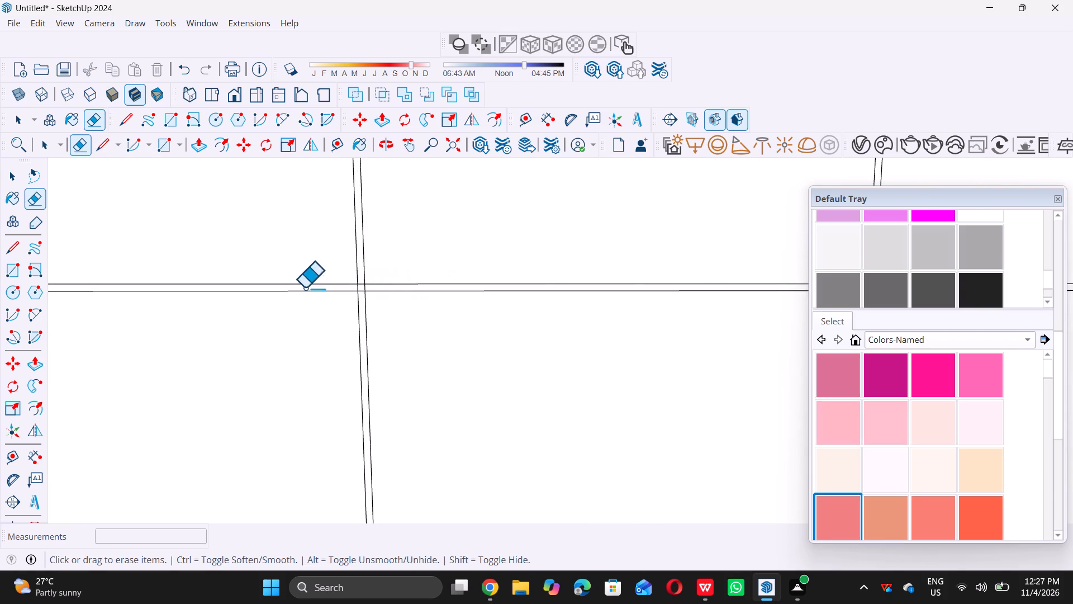
pyautogui.scroll(6, 305, 287)
pyautogui.scroll(14, 376, 267)
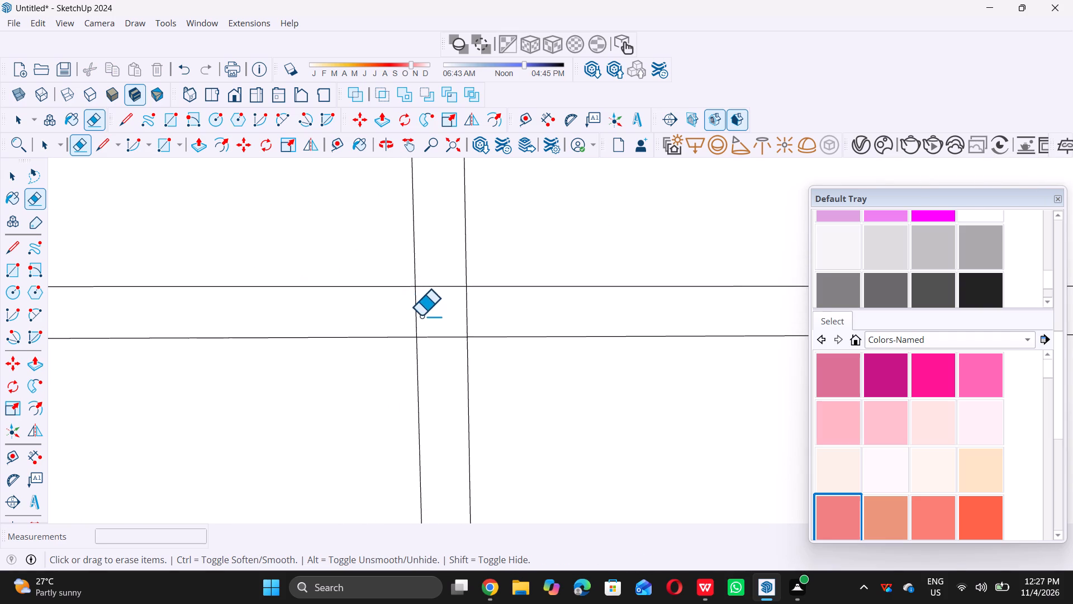
pyautogui.scroll(5, 421, 315)
pyautogui.moveTo(390, 303); pyautogui.dragTo(503, 303)
pyautogui.click(439, 257)
pyautogui.doubleClick(438, 242)
pyautogui.click(437, 248)
pyautogui.moveTo(430, 291); pyautogui.dragTo(424, 343)
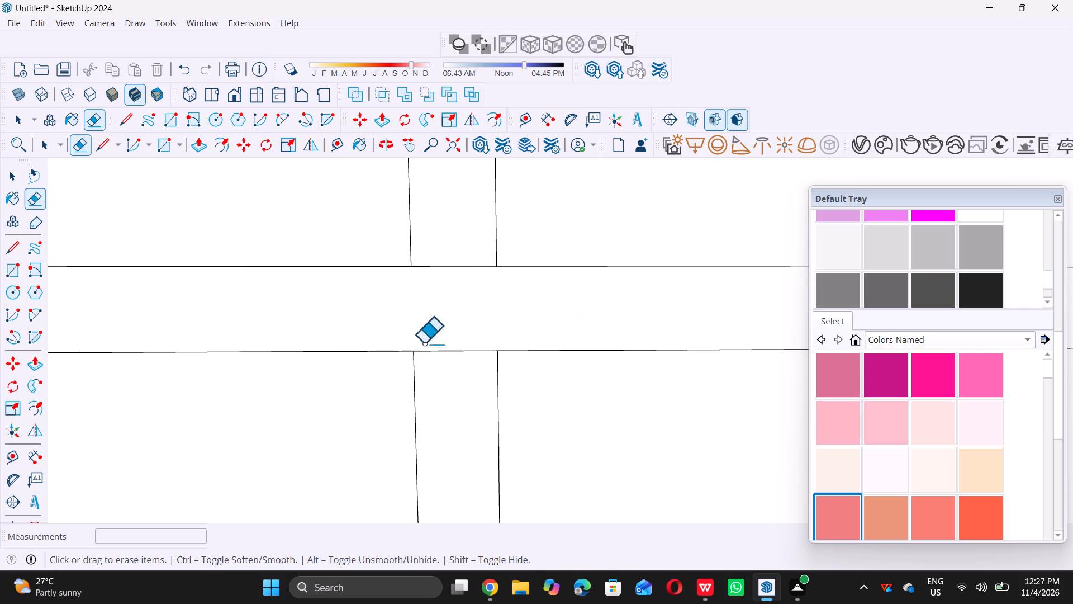
pyautogui.moveTo(424, 343); pyautogui.dragTo(424, 348)
pyautogui.moveTo(424, 350); pyautogui.dragTo(440, 357)
pyautogui.doubleClick(441, 352)
pyautogui.moveTo(441, 349); pyautogui.dragTo(448, 319)
pyautogui.moveTo(450, 305); pyautogui.dragTo(450, 289)
pyautogui.moveTo(451, 286); pyautogui.dragTo(452, 270)
pyautogui.click(452, 270)
pyautogui.moveTo(452, 266); pyautogui.dragTo(452, 261)
pyautogui.click(452, 261)
# Erase the crossing segments at the second vertical joint from the left edge, on the eleventh horizontal joint from the panel's base.
pyautogui.scroll(-6, 472, 286)
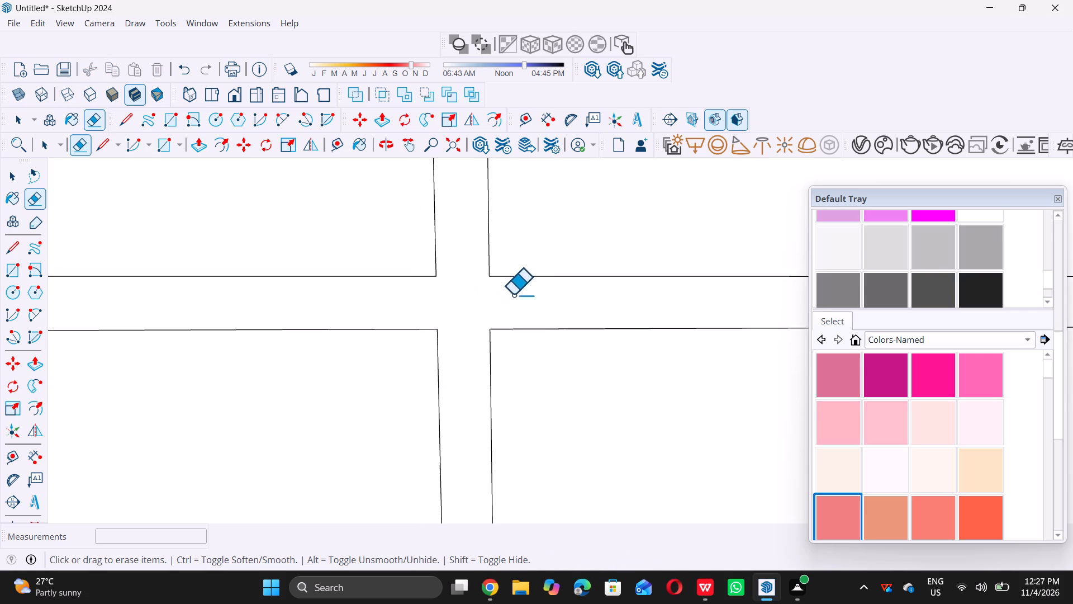
pyautogui.scroll(-20, 513, 294)
pyautogui.scroll(-10, 513, 294)
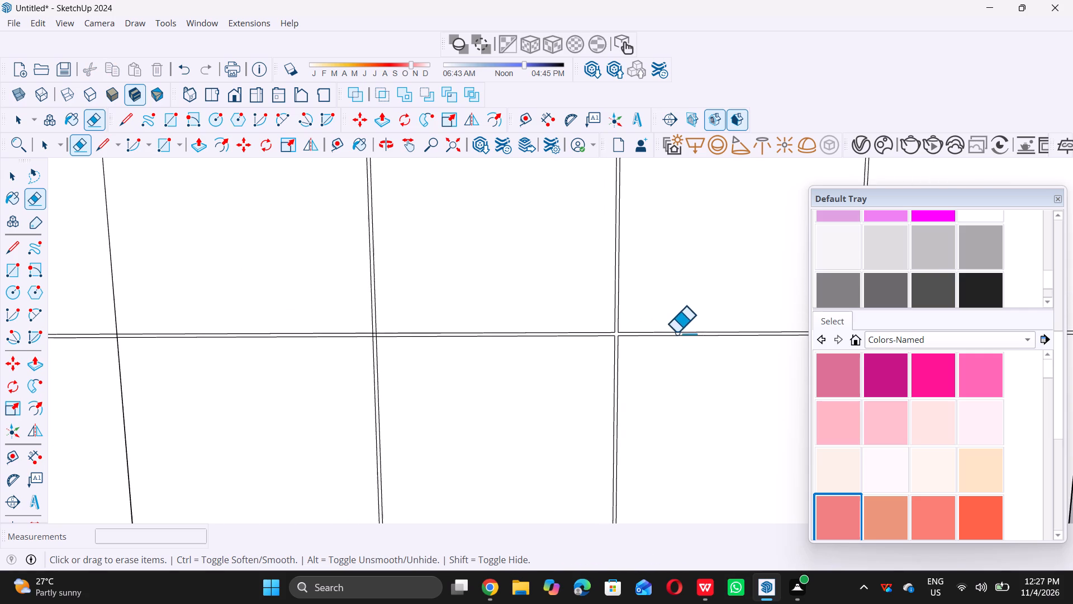
pyautogui.scroll(7, 308, 330)
pyautogui.scroll(6, 398, 328)
pyautogui.scroll(6, 468, 350)
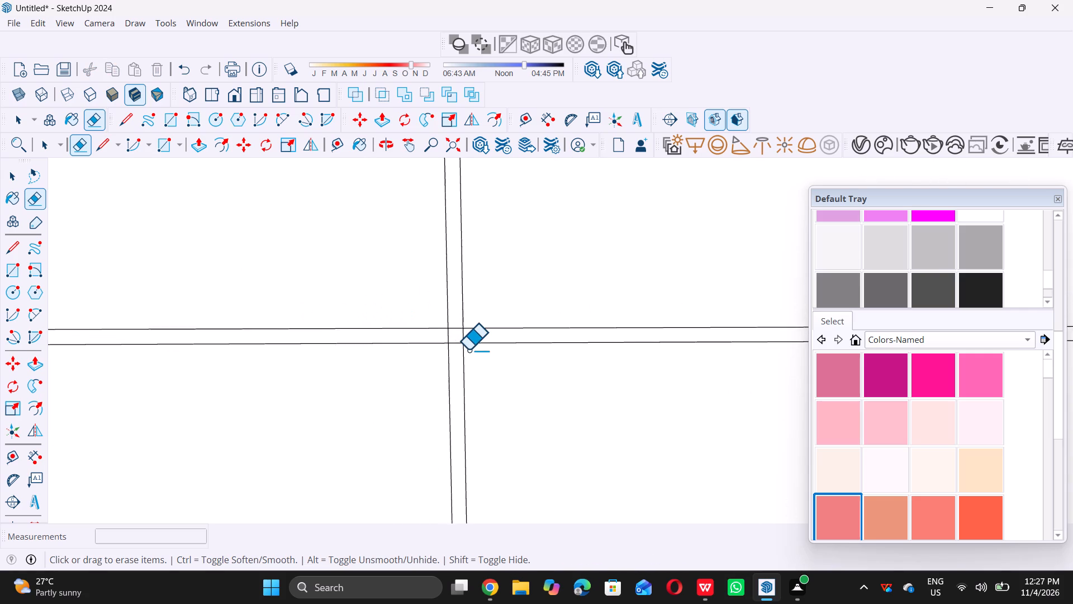
pyautogui.scroll(11, 458, 345)
pyautogui.moveTo(364, 329); pyautogui.dragTo(449, 329)
pyautogui.moveTo(450, 329); pyautogui.dragTo(462, 330)
pyautogui.moveTo(467, 329); pyautogui.dragTo(485, 329)
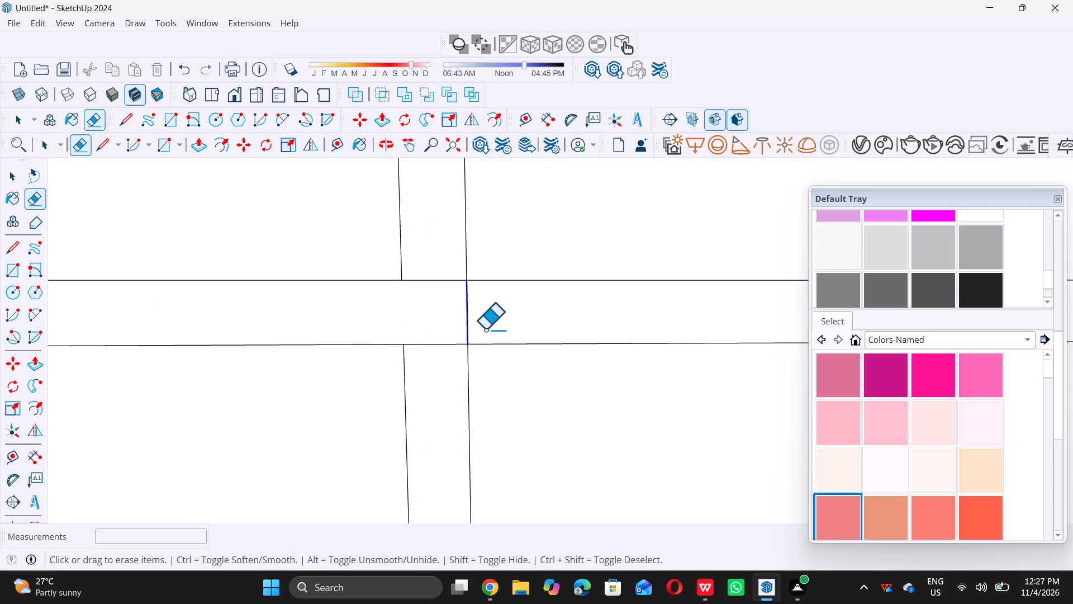
pyautogui.moveTo(485, 329); pyautogui.dragTo(489, 327)
pyautogui.moveTo(487, 324); pyautogui.dragTo(476, 320)
pyautogui.moveTo(464, 313); pyautogui.dragTo(437, 312)
pyautogui.moveTo(412, 291); pyautogui.dragTo(415, 282)
pyautogui.click(415, 281)
pyautogui.doubleClick(419, 272)
pyautogui.moveTo(421, 270); pyautogui.dragTo(421, 284)
pyautogui.moveTo(419, 327); pyautogui.dragTo(447, 315)
pyautogui.click(448, 313)
# Erase the two vertical segments of the first vertical joint where they cross the eleventh horizontal joint from the panel's base.
pyautogui.scroll(-4, 443, 308)
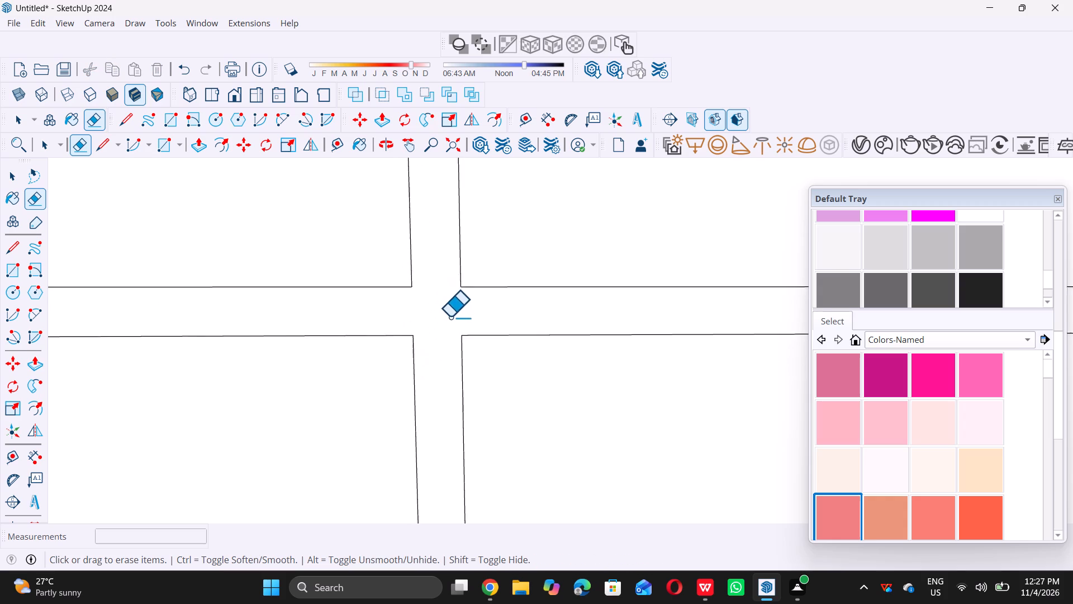
pyautogui.scroll(-20, 450, 317)
pyautogui.scroll(-14, 450, 317)
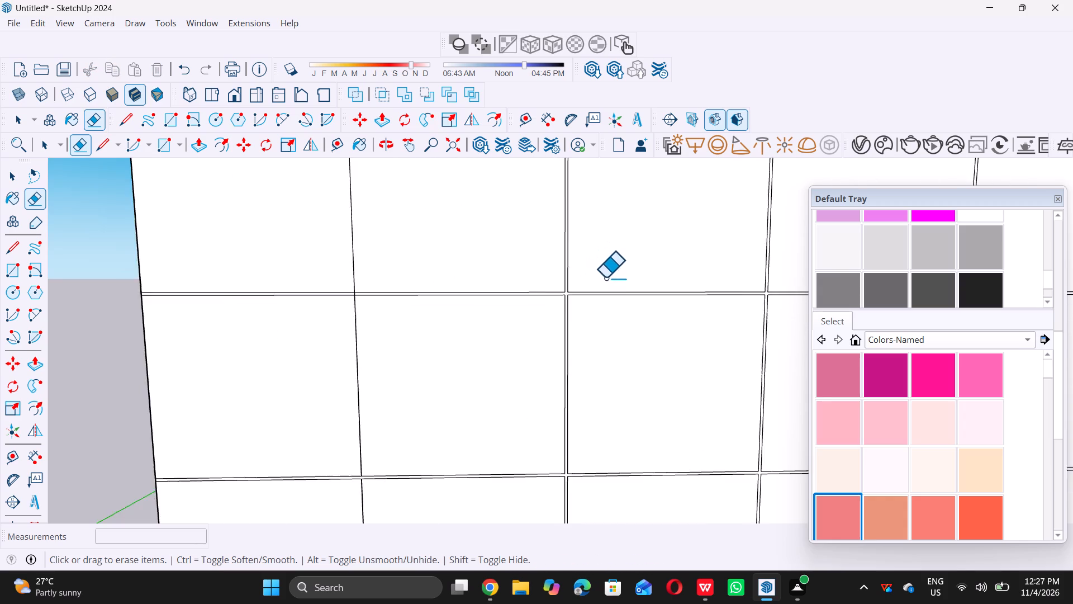
pyautogui.scroll(-4, 605, 277)
pyautogui.scroll(17, 458, 300)
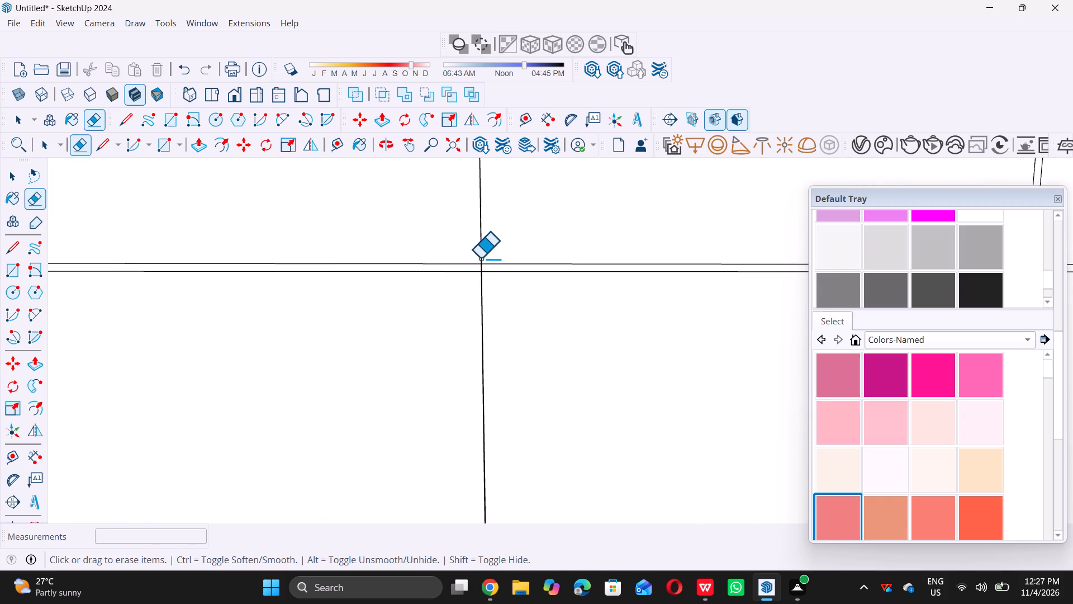
pyautogui.scroll(13, 479, 259)
pyautogui.scroll(-13, 477, 267)
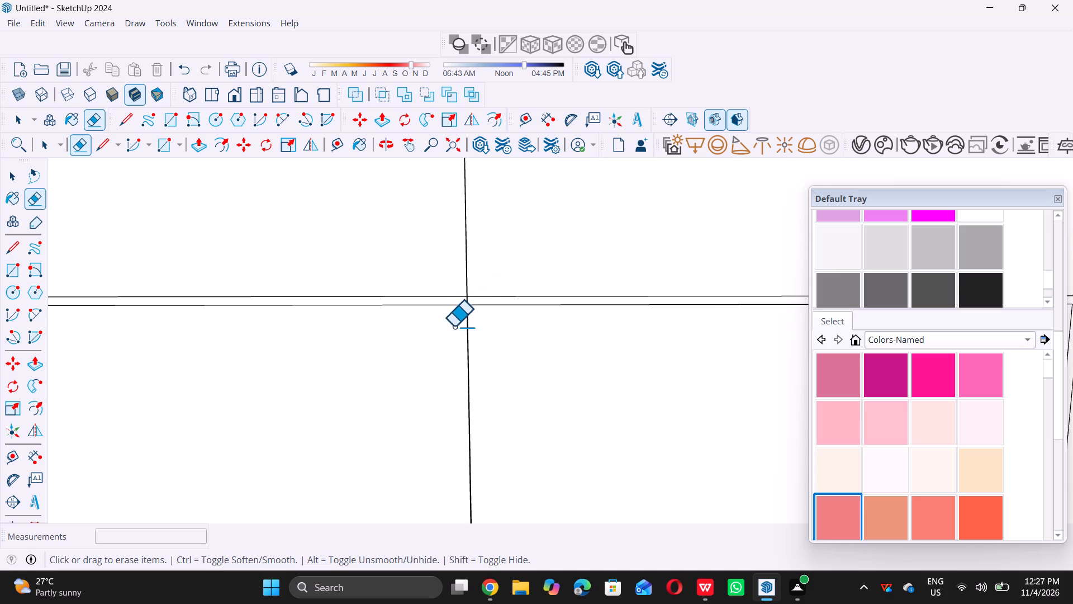
pyautogui.scroll(8, 454, 326)
pyautogui.scroll(13, 476, 280)
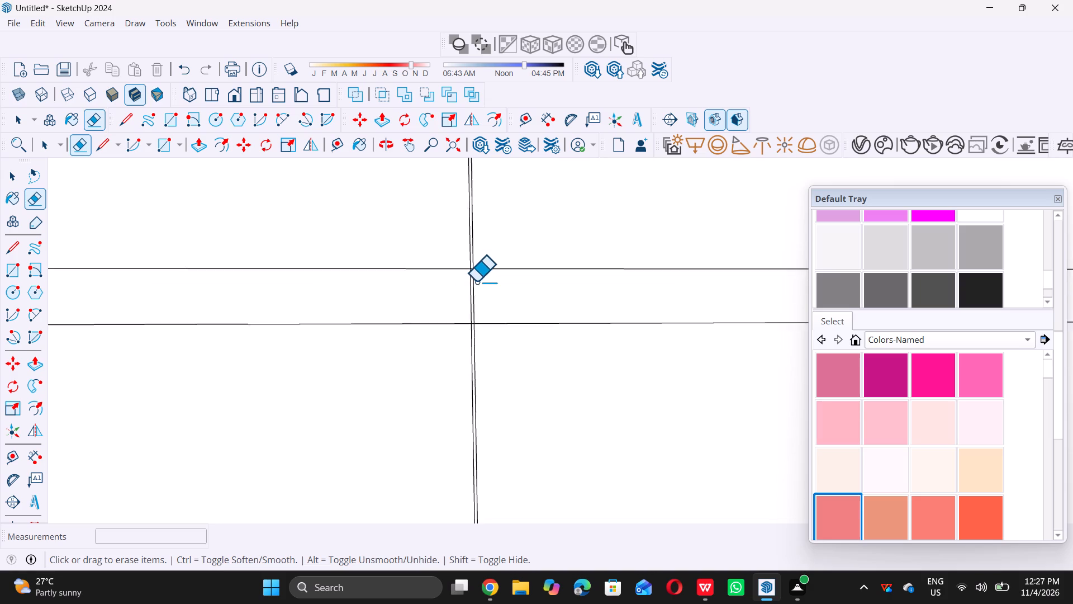
pyautogui.scroll(10, 476, 281)
pyautogui.moveTo(404, 299); pyautogui.dragTo(592, 359)
pyautogui.moveTo(597, 360); pyautogui.dragTo(603, 361)
pyautogui.click(603, 361)
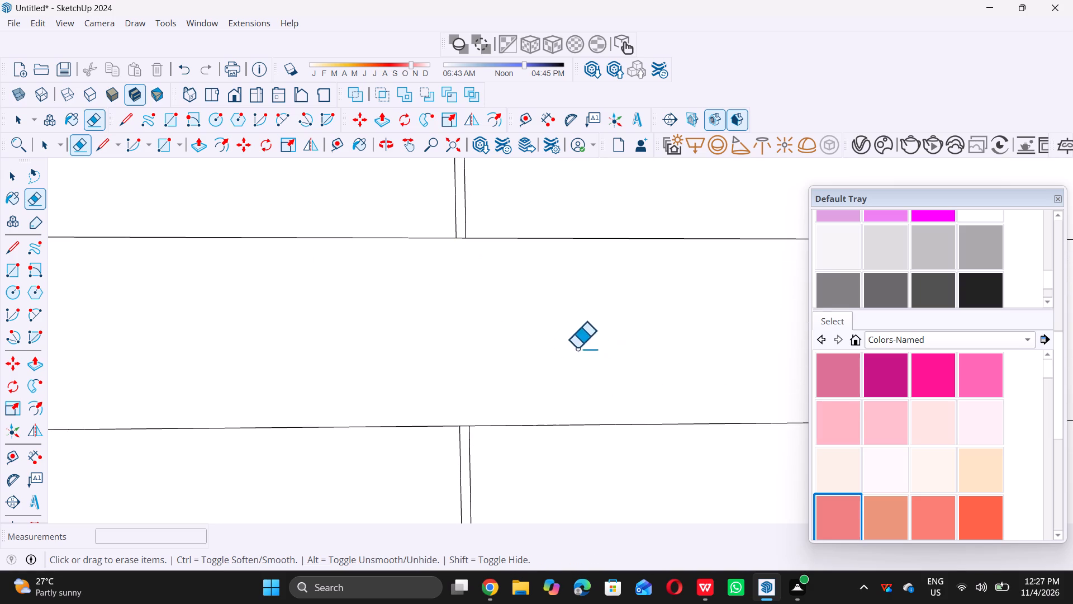
# Erase the short horizontal segments closing off the first vertical joint at both edges of the eleventh horizontal joint.
pyautogui.scroll(6, 464, 253)
pyautogui.tripleClick(456, 237)
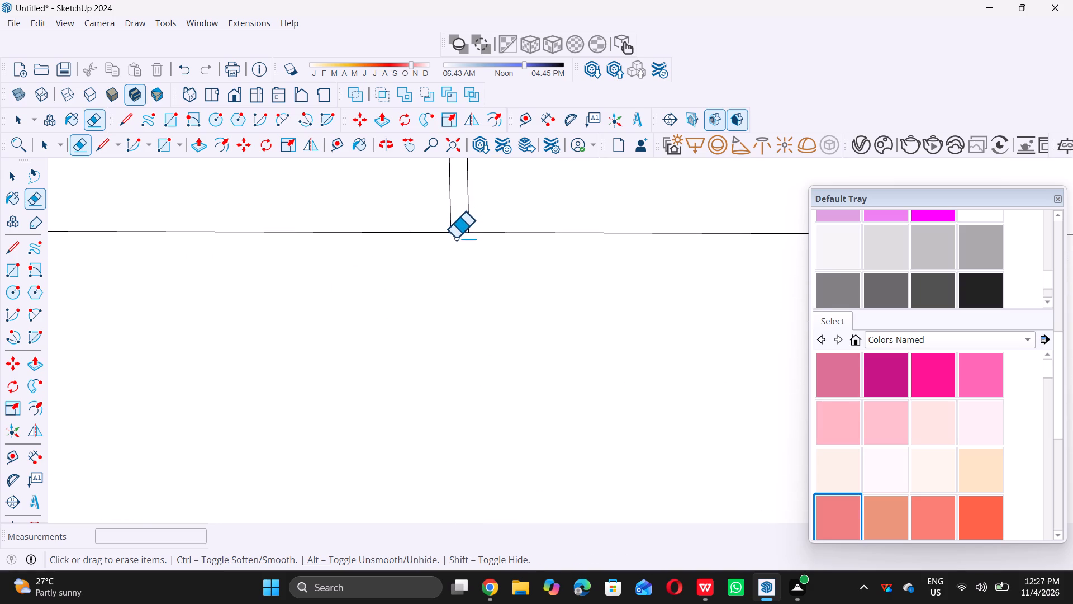
pyautogui.tripleClick(457, 235)
pyautogui.scroll(-12, 450, 247)
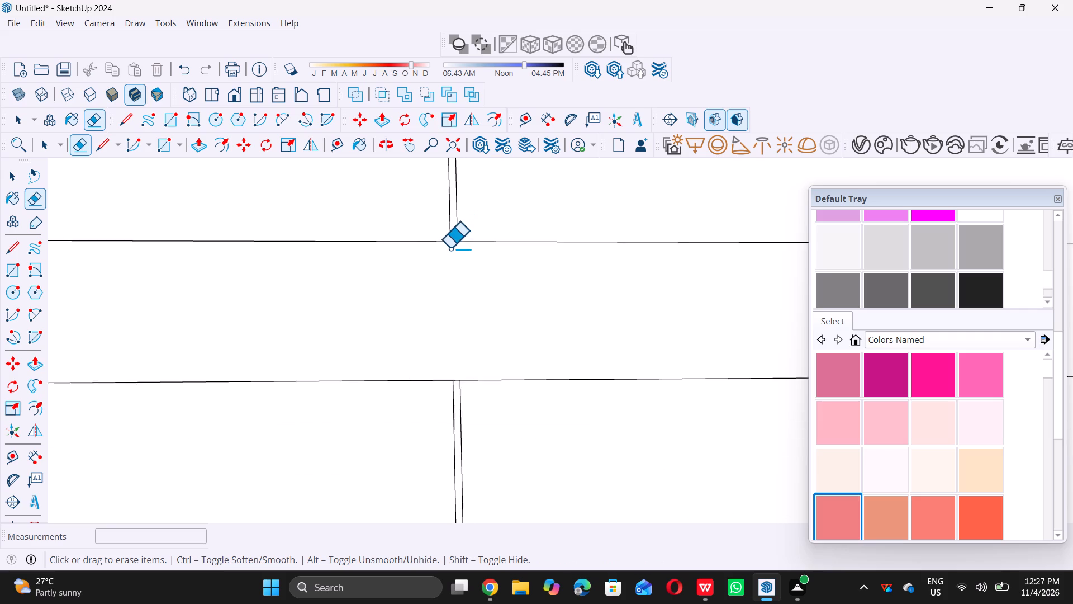
pyautogui.scroll(-4, 450, 248)
pyautogui.scroll(17, 441, 335)
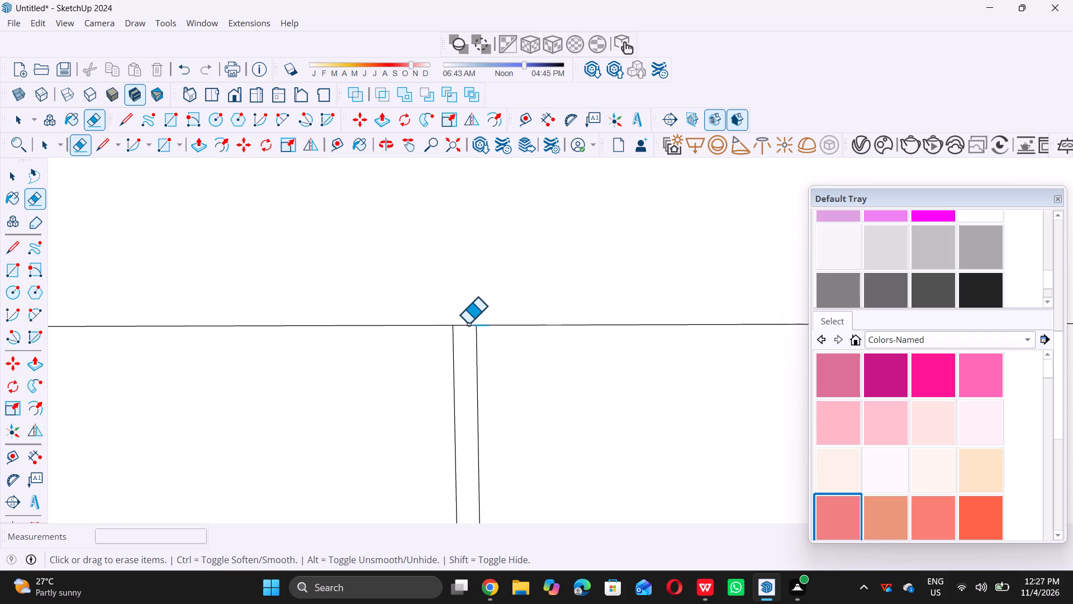
pyautogui.doubleClick(466, 327)
# Erase the two vertical segments of the first vertical joint where they cross the twelfth horizontal joint from the panel's base.
pyautogui.scroll(-14, 464, 328)
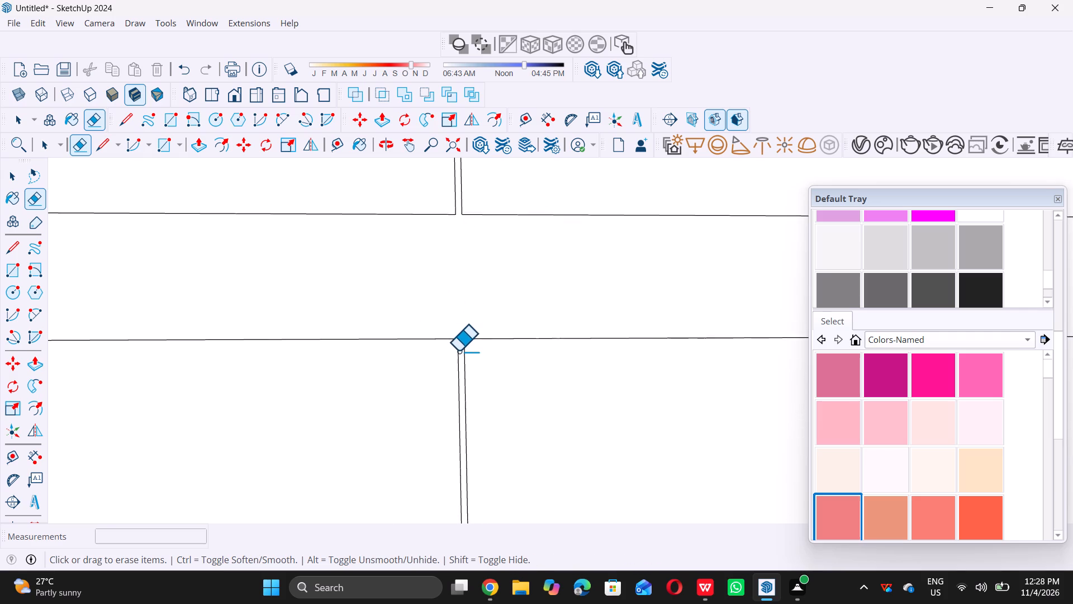
pyautogui.scroll(-20, 458, 351)
pyautogui.scroll(-8, 458, 351)
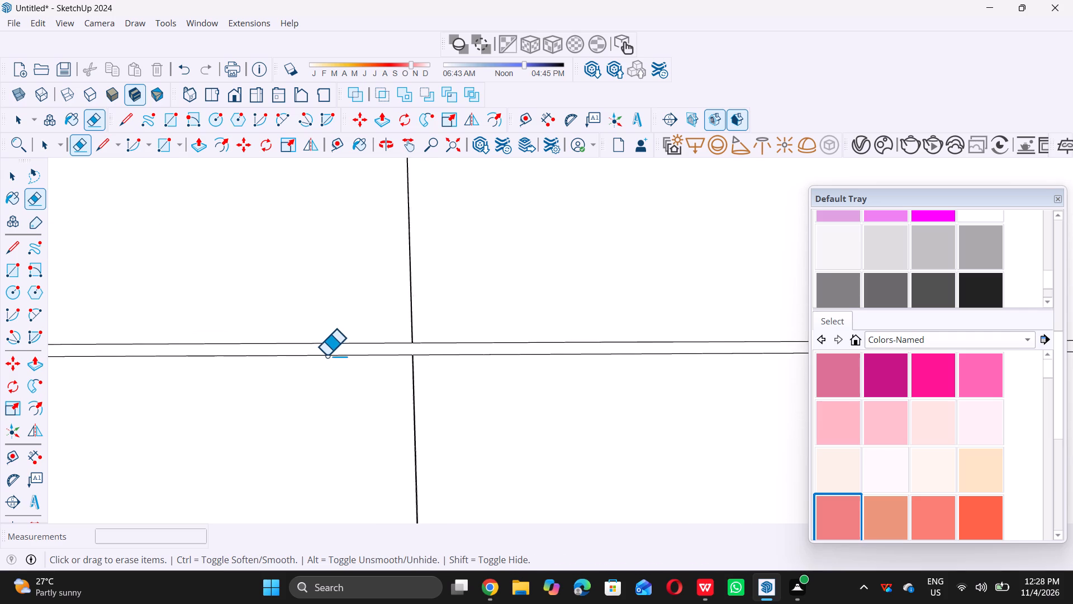
pyautogui.scroll(-20, 326, 355)
pyautogui.scroll(-7, 326, 355)
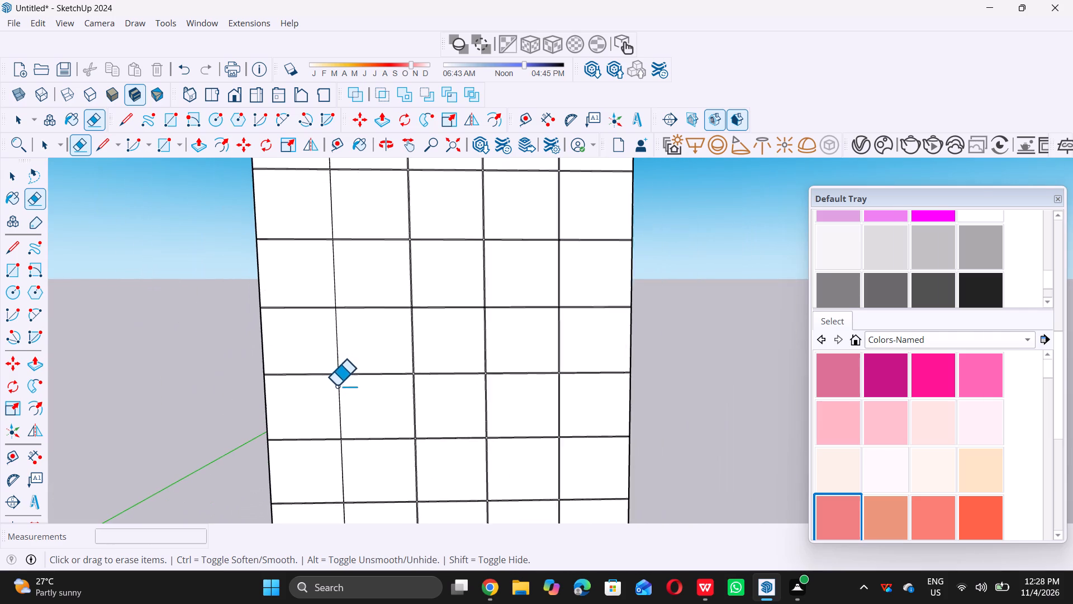
pyautogui.scroll(7, 420, 299)
pyautogui.scroll(5, 374, 328)
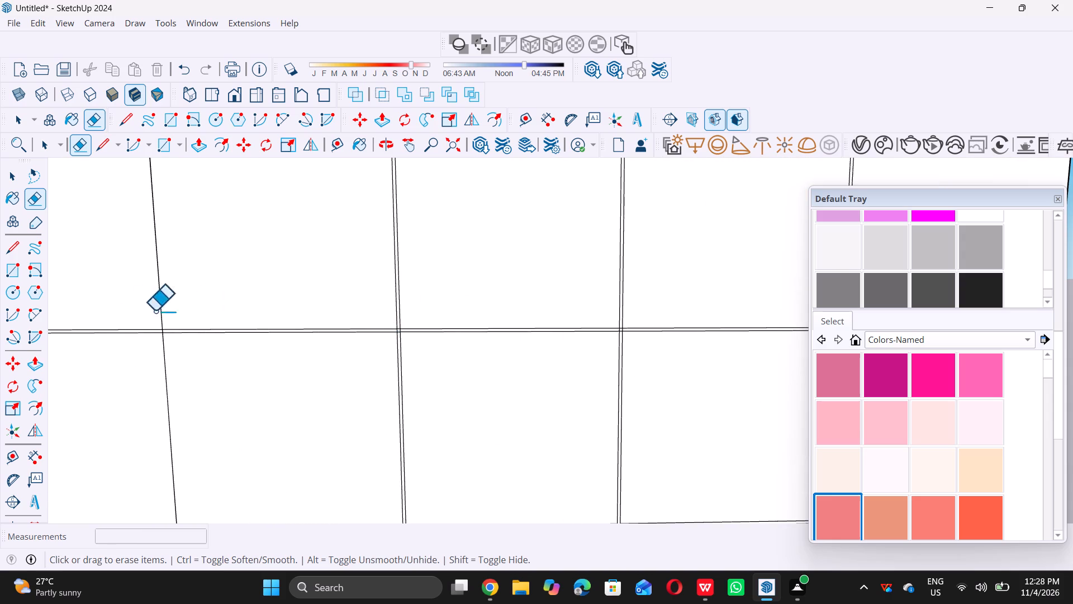
pyautogui.scroll(7, 121, 337)
pyautogui.scroll(10, 170, 332)
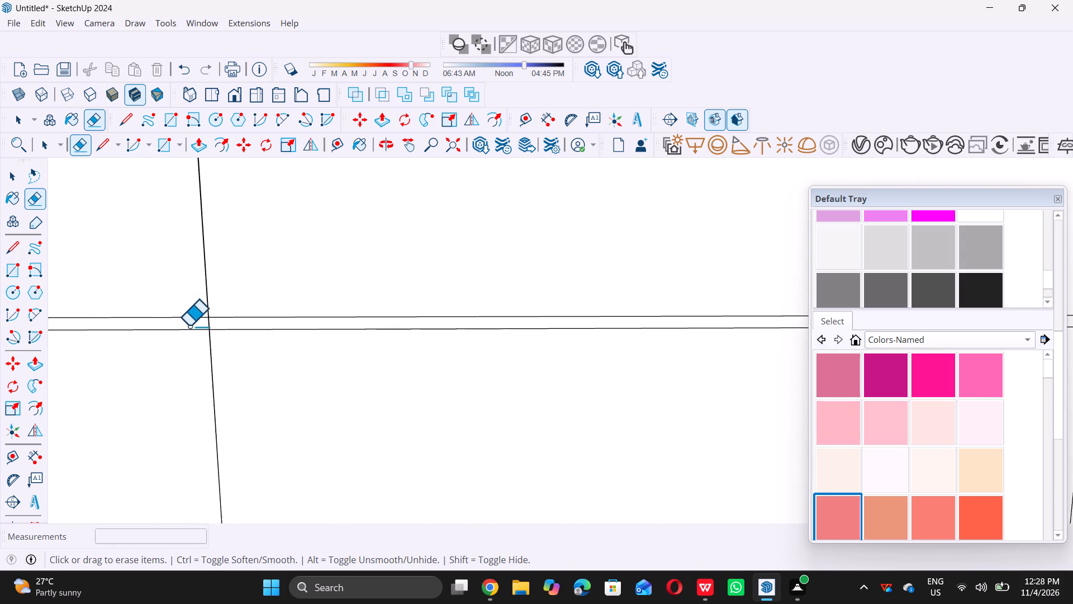
pyautogui.scroll(19, 189, 325)
pyautogui.scroll(3, 213, 325)
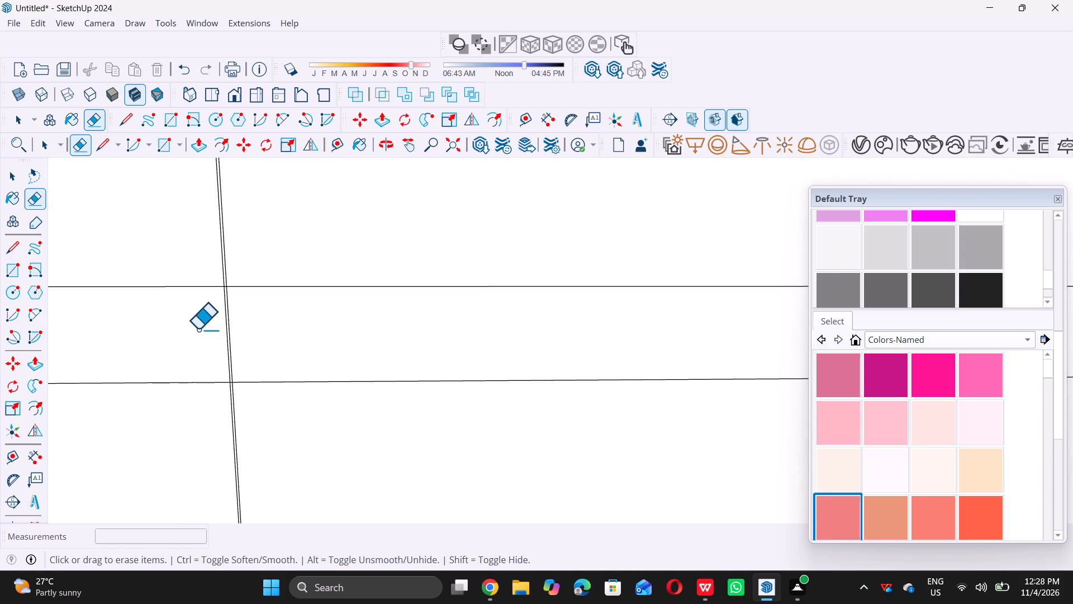
pyautogui.moveTo(197, 328); pyautogui.dragTo(211, 334)
pyautogui.click(215, 335)
pyautogui.moveTo(220, 336); pyautogui.dragTo(306, 339)
pyautogui.moveTo(353, 339); pyautogui.dragTo(365, 339)
pyautogui.moveTo(374, 339); pyautogui.dragTo(388, 339)
pyautogui.click(388, 339)
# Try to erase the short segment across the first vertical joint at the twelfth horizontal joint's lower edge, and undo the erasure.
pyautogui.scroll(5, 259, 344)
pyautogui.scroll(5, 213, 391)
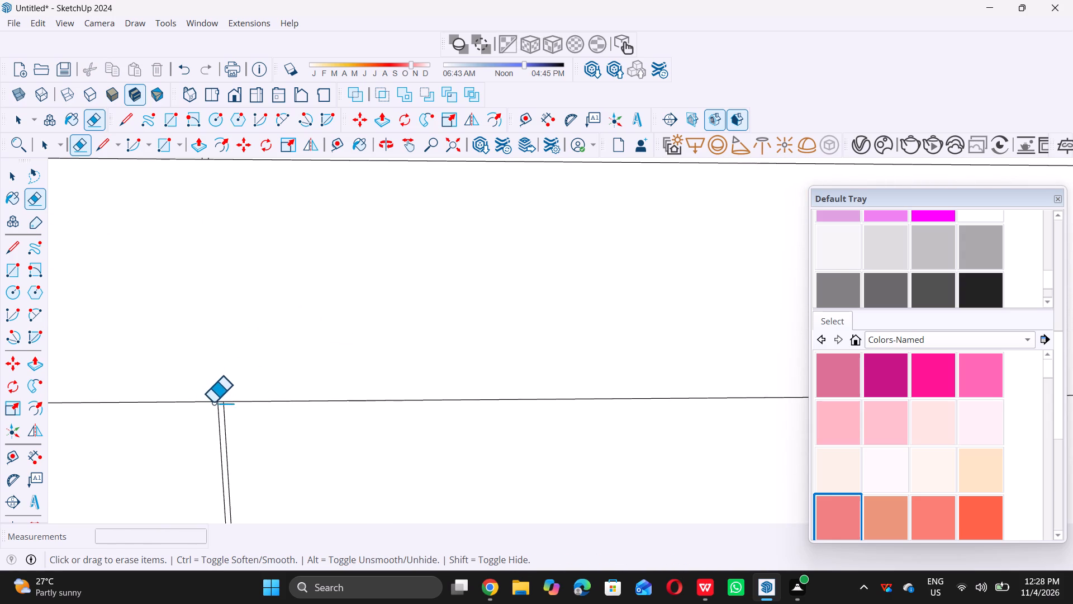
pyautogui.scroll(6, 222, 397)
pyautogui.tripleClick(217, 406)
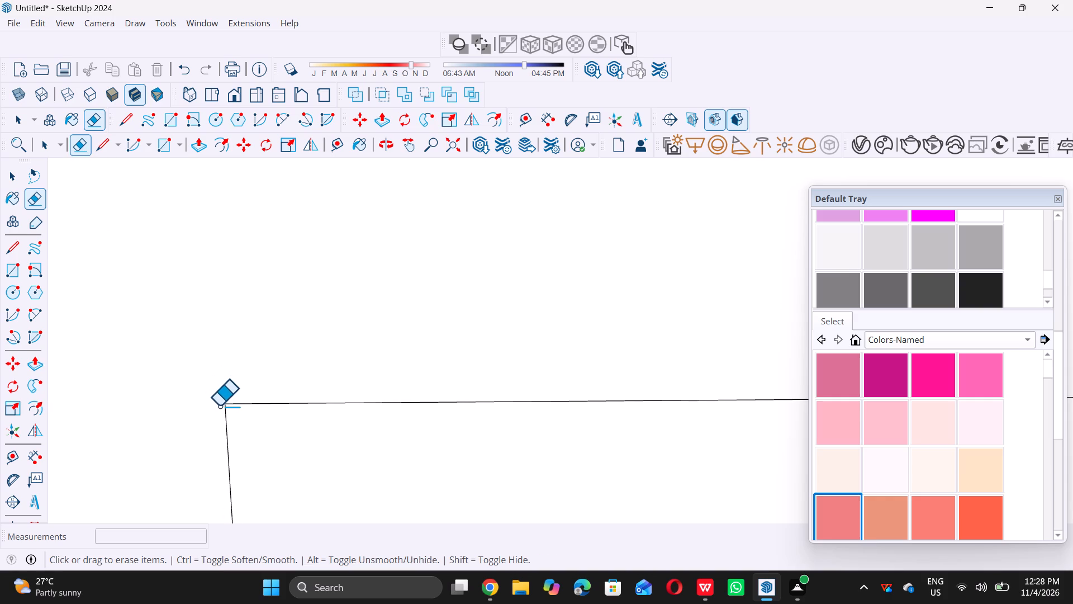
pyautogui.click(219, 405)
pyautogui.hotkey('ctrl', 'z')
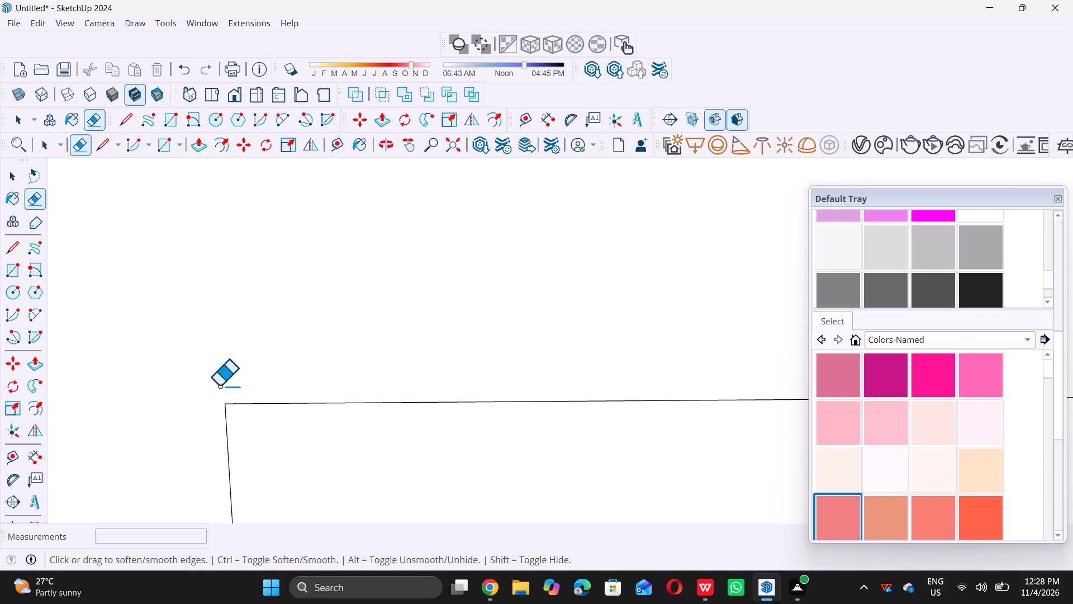
# Erase the short horizontal segments closing off the first vertical joint at both edges of the twelfth horizontal joint.
pyautogui.scroll(4, 215, 398)
pyautogui.click(221, 409)
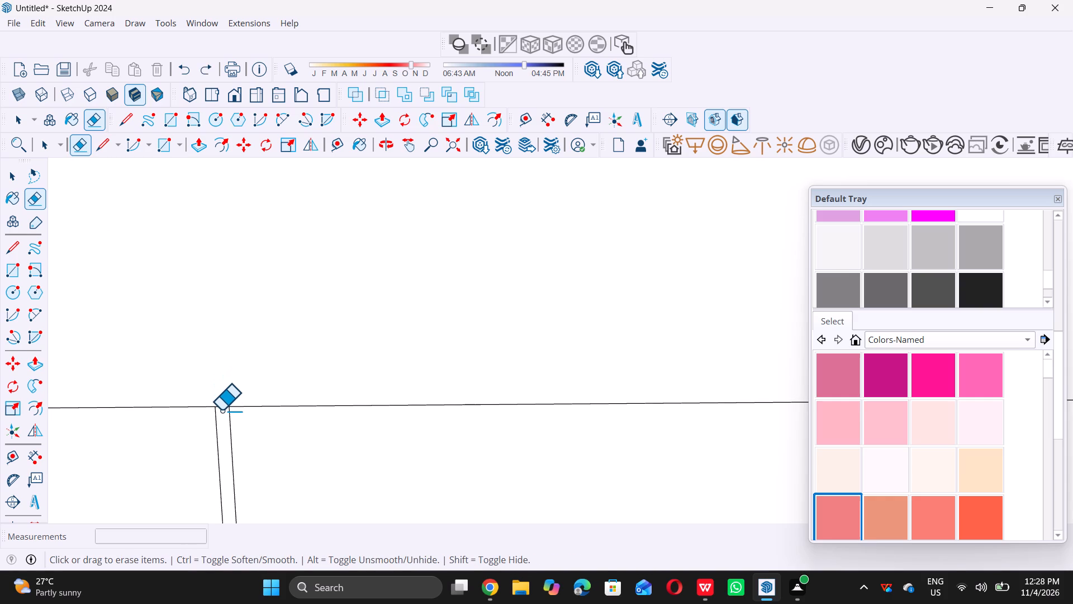
pyautogui.scroll(-18, 227, 370)
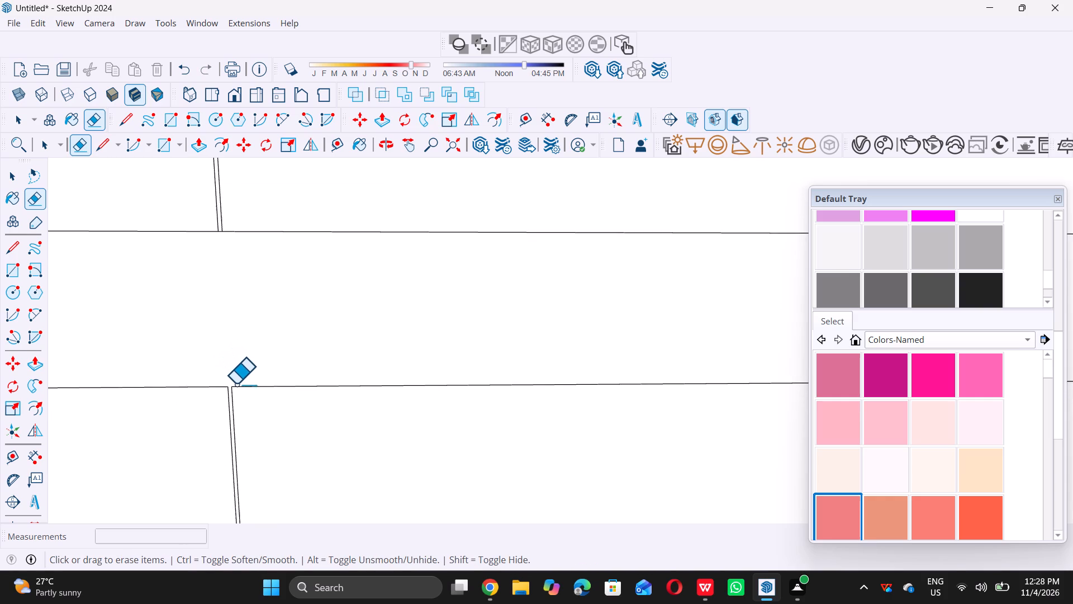
pyautogui.scroll(-2, 236, 384)
pyautogui.scroll(12, 225, 270)
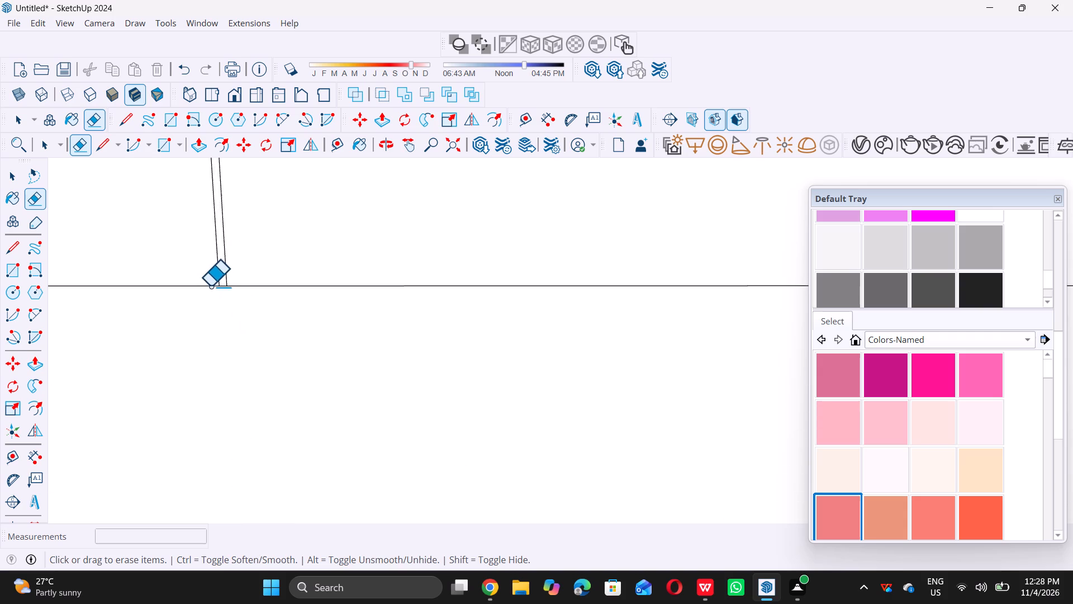
pyautogui.scroll(11, 220, 294)
pyautogui.tripleClick(222, 282)
pyautogui.click(222, 281)
# Erase the crossing segments at the second vertical joint from the left edge, on the twelfth horizontal joint from the panel's base.
pyautogui.scroll(-2, 214, 317)
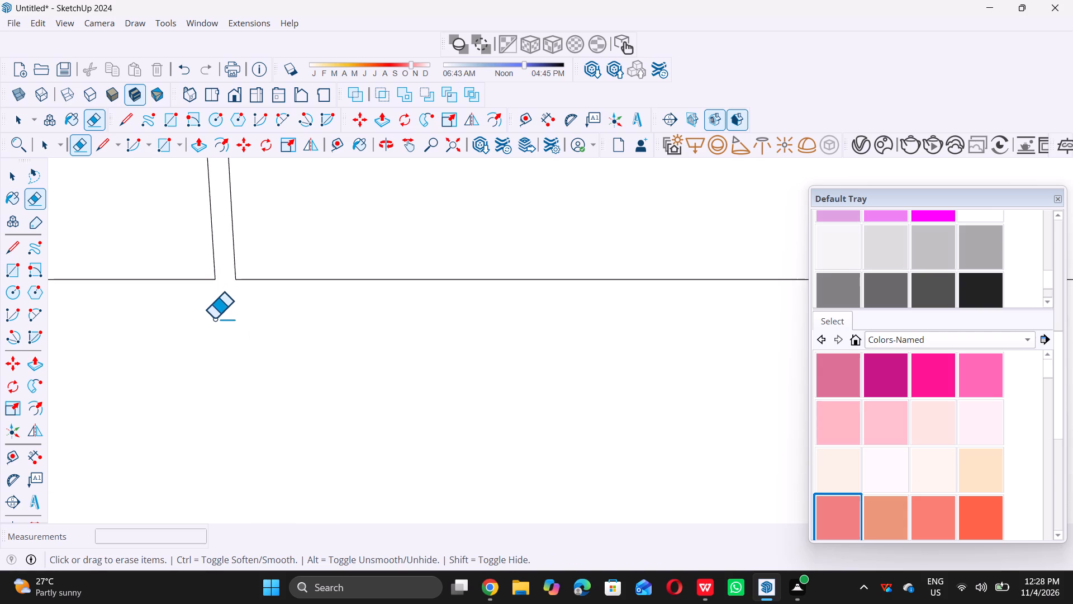
pyautogui.scroll(-8, 214, 318)
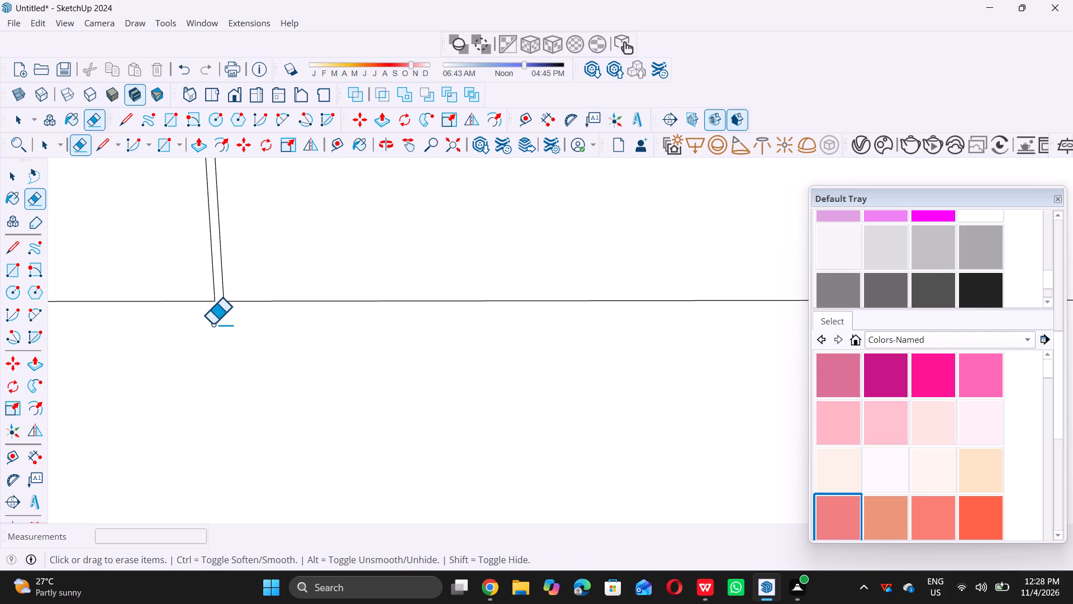
pyautogui.scroll(-20, 212, 320)
pyautogui.scroll(-9, 212, 320)
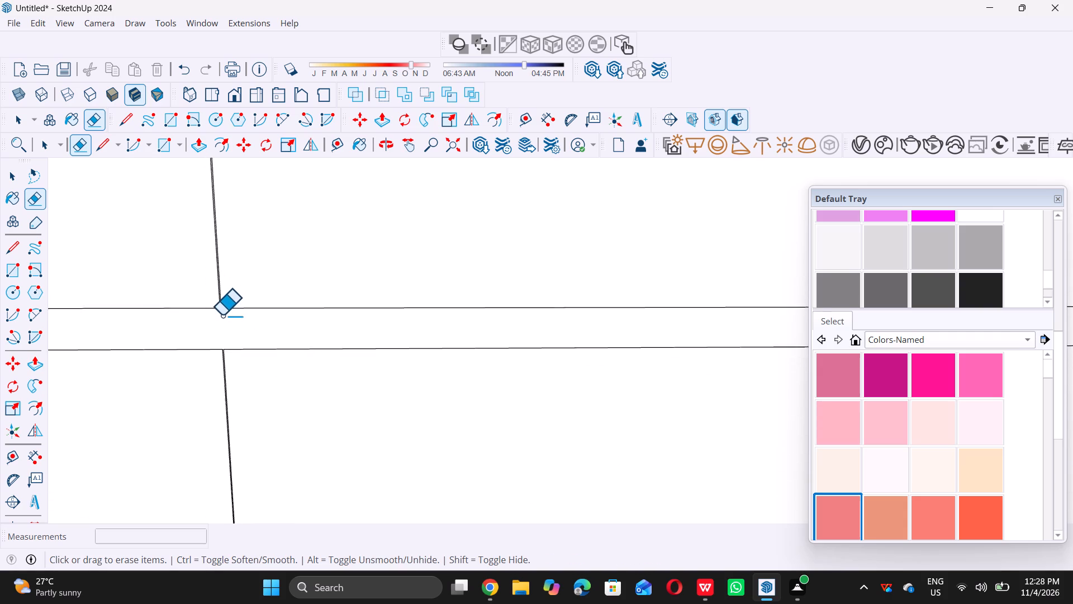
pyautogui.scroll(-5, 222, 315)
pyautogui.scroll(-20, 217, 341)
pyautogui.scroll(-3, 217, 341)
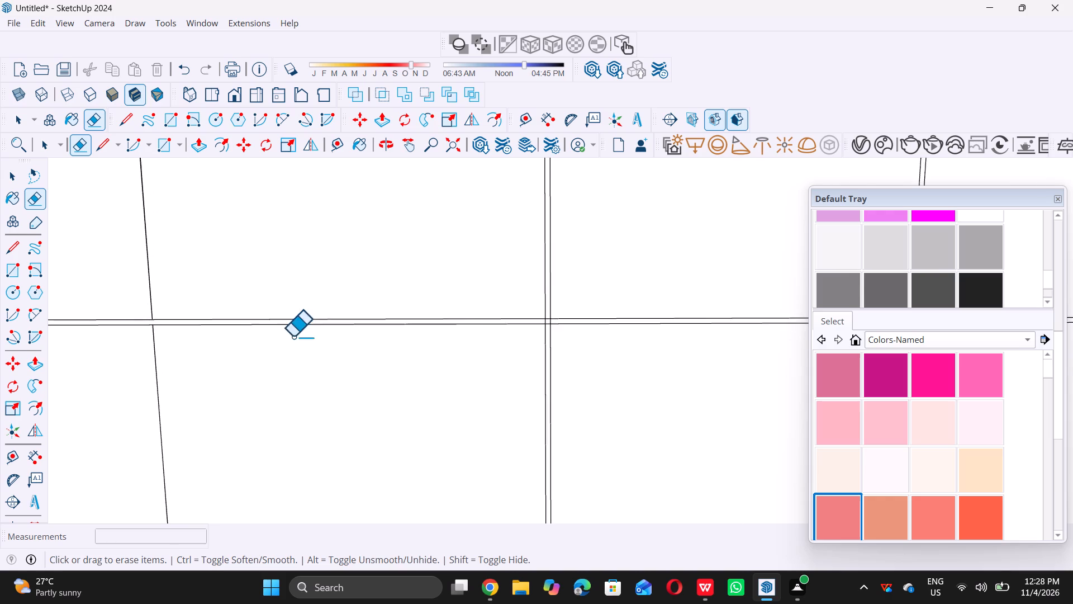
pyautogui.scroll(5, 566, 337)
pyautogui.scroll(9, 504, 293)
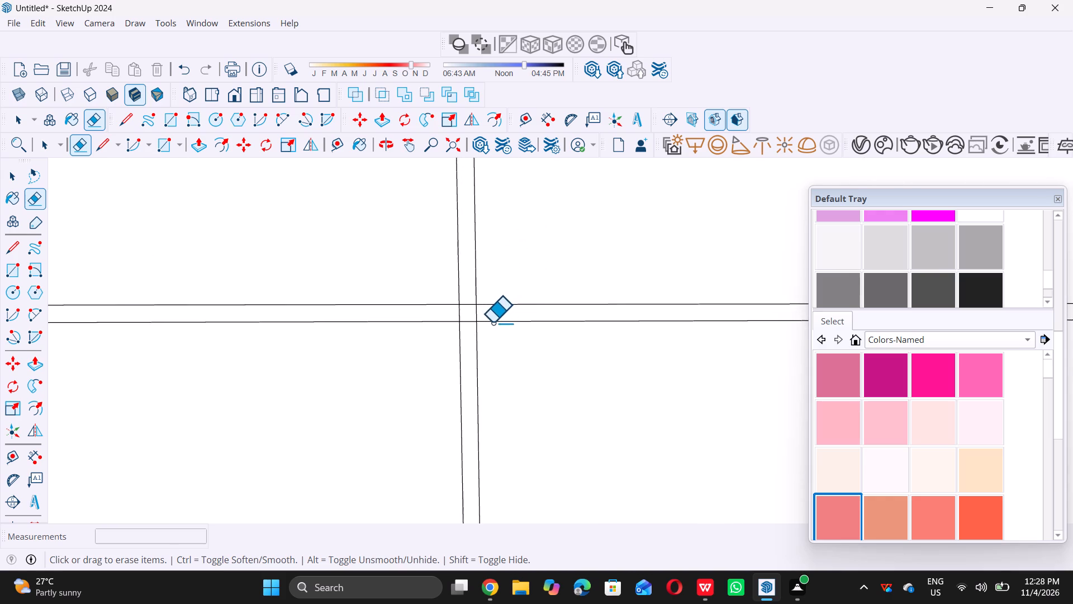
pyautogui.scroll(12, 492, 322)
pyautogui.moveTo(303, 303); pyautogui.dragTo(332, 301)
pyautogui.moveTo(354, 301); pyautogui.dragTo(396, 300)
pyautogui.moveTo(411, 300); pyautogui.dragTo(472, 301)
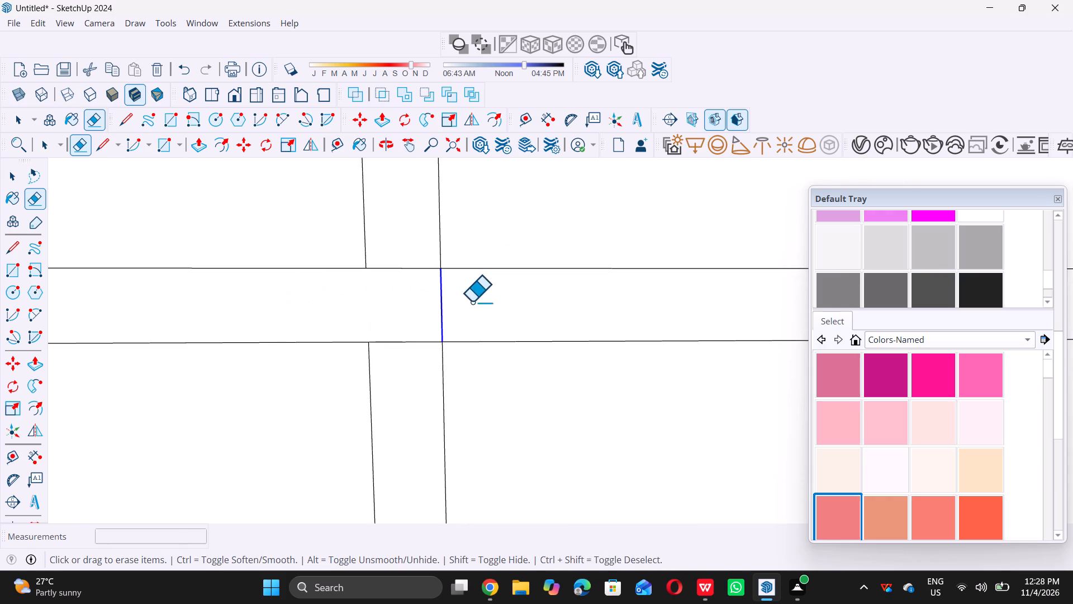
pyautogui.moveTo(472, 301); pyautogui.dragTo(414, 261)
pyautogui.click(410, 257)
pyautogui.click(402, 241)
pyautogui.moveTo(396, 283); pyautogui.dragTo(409, 374)
pyautogui.click(409, 374)
# Erase the crossing segments at the third vertical joint from the left edge, on the twelfth horizontal joint from the panel's base.
pyautogui.scroll(-9, 393, 364)
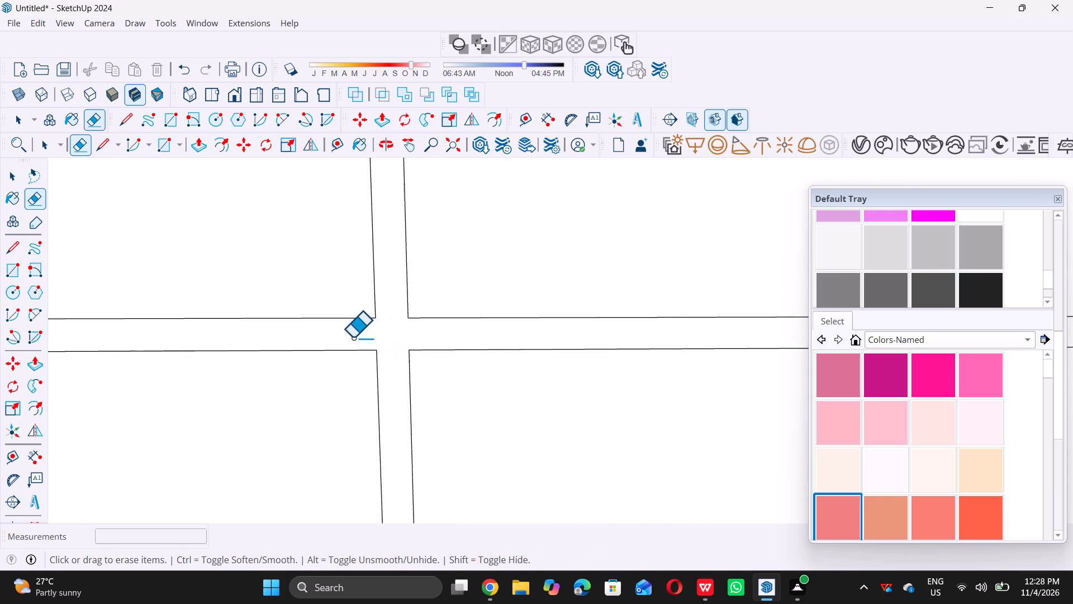
pyautogui.scroll(-20, 353, 337)
pyautogui.scroll(-7, 353, 337)
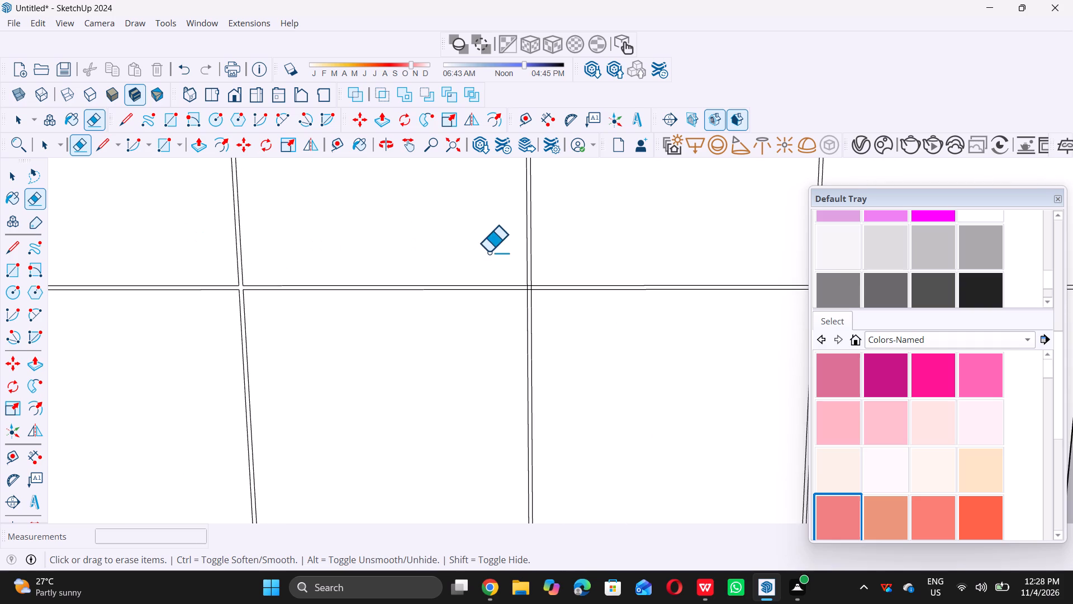
pyautogui.scroll(6, 492, 266)
pyautogui.scroll(12, 632, 305)
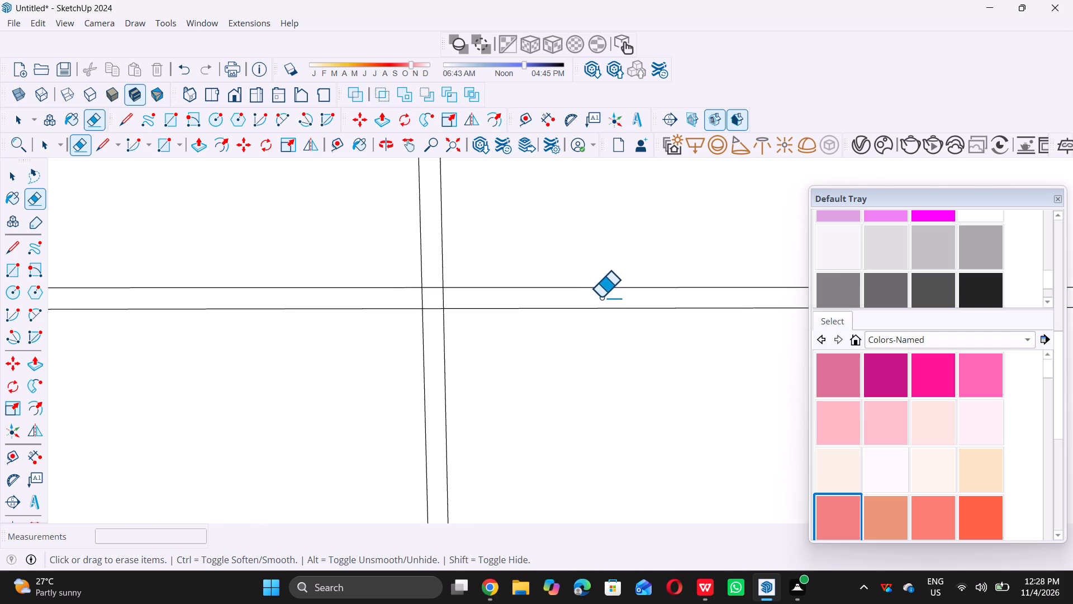
pyautogui.scroll(3, 601, 297)
pyautogui.moveTo(278, 295); pyautogui.dragTo(313, 270)
pyautogui.click(313, 268)
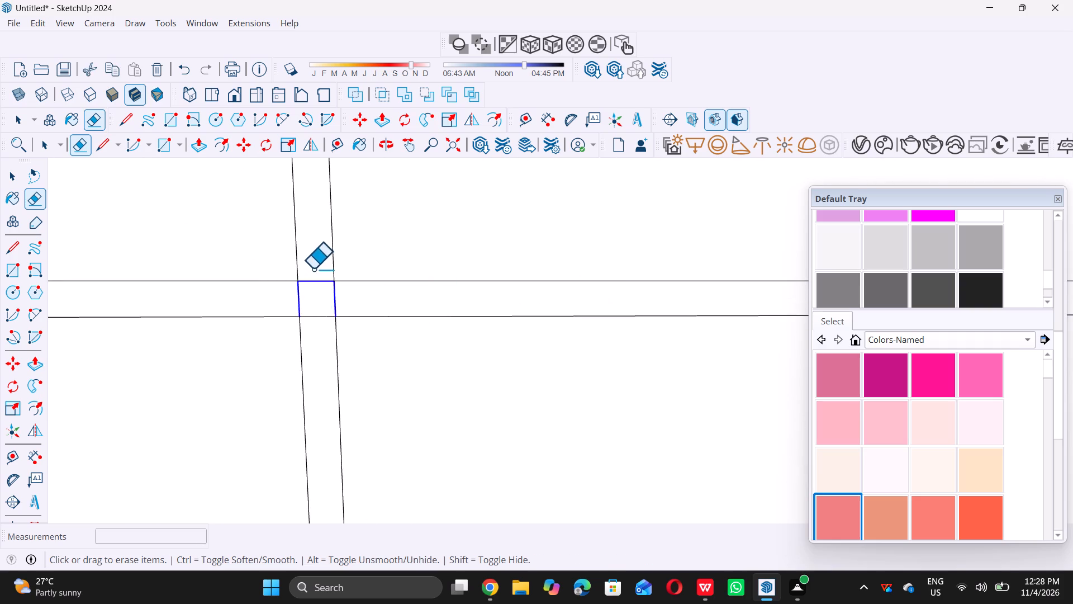
pyautogui.moveTo(312, 291); pyautogui.dragTo(312, 367)
pyautogui.click(312, 367)
# Erase the crossing segments at the fourth vertical joint from the left edge, on the twelfth horizontal joint from the panel's base.
pyautogui.scroll(-18, 302, 358)
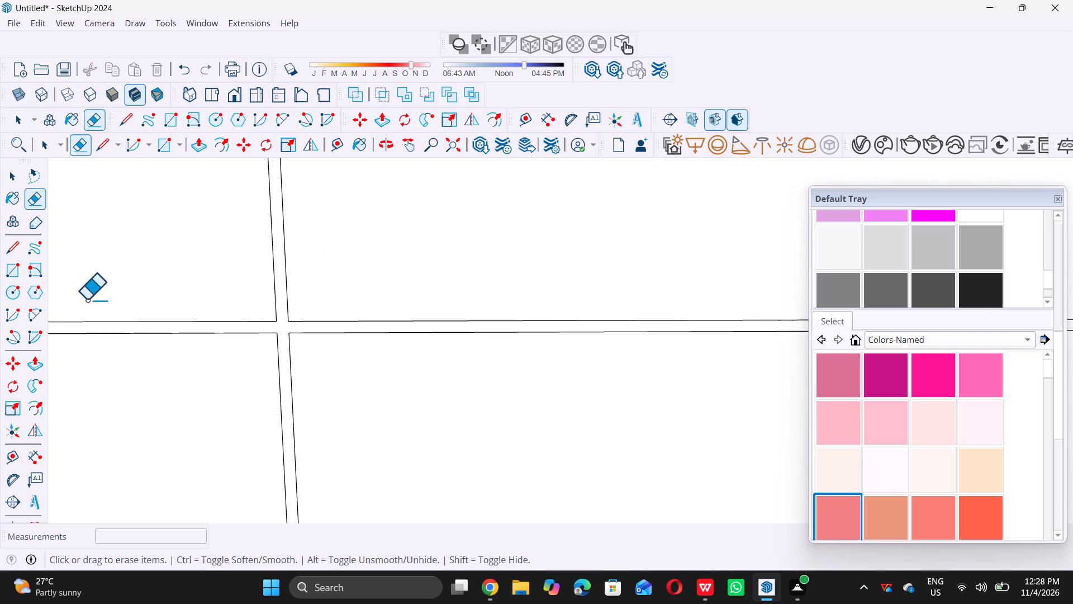
pyautogui.scroll(-5, 160, 280)
pyautogui.scroll(1, 269, 281)
pyautogui.scroll(-4, 270, 280)
pyautogui.scroll(12, 595, 290)
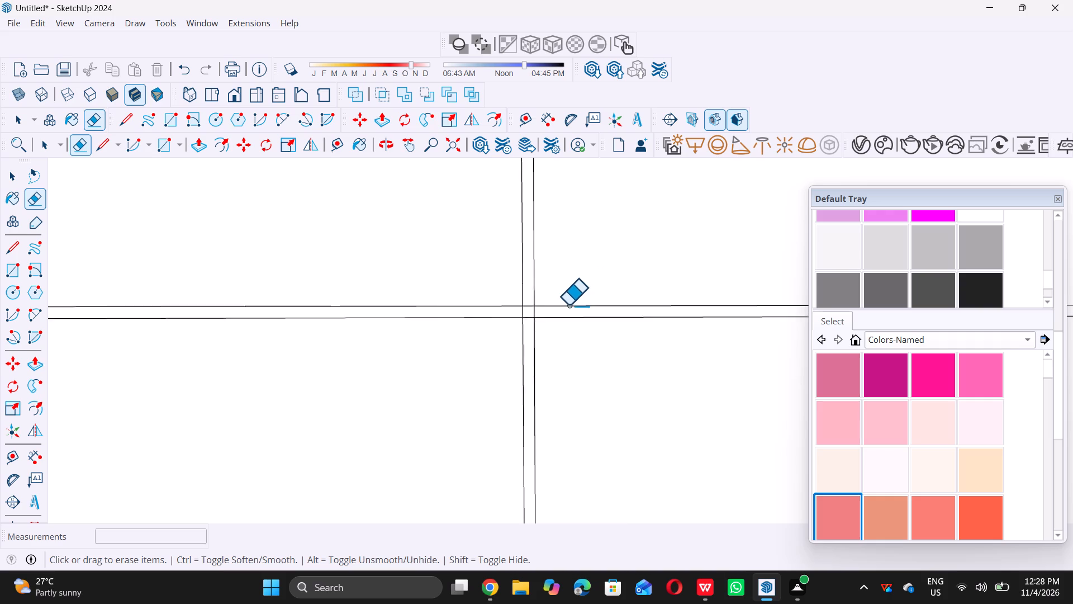
pyautogui.scroll(17, 515, 318)
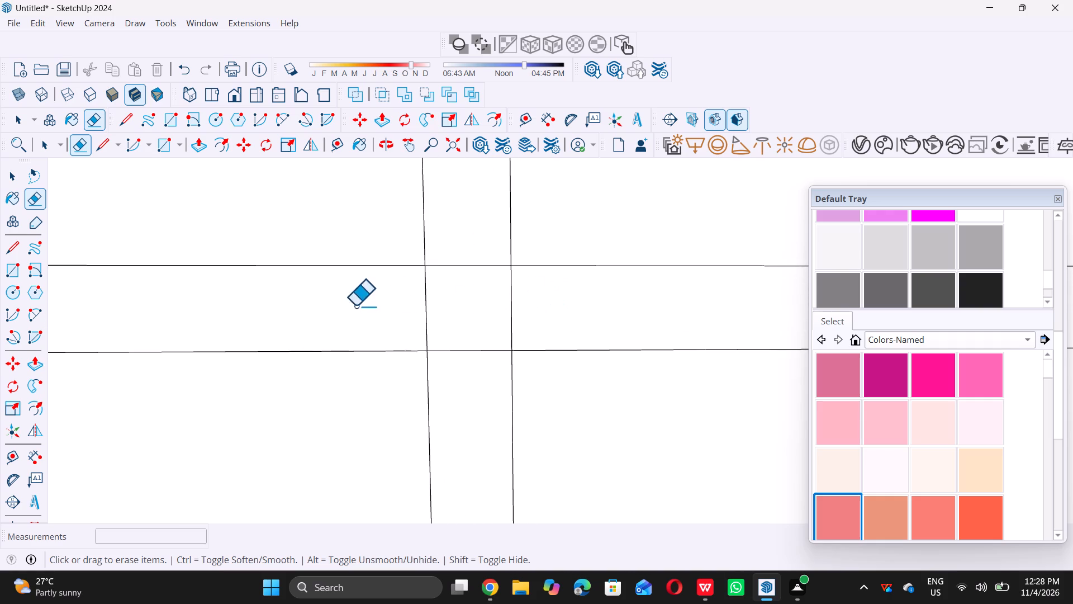
pyautogui.moveTo(379, 308); pyautogui.dragTo(459, 310)
pyautogui.moveTo(468, 310); pyautogui.dragTo(483, 266)
pyautogui.doubleClick(475, 243)
pyautogui.moveTo(468, 259); pyautogui.dragTo(458, 397)
pyautogui.click(458, 397)
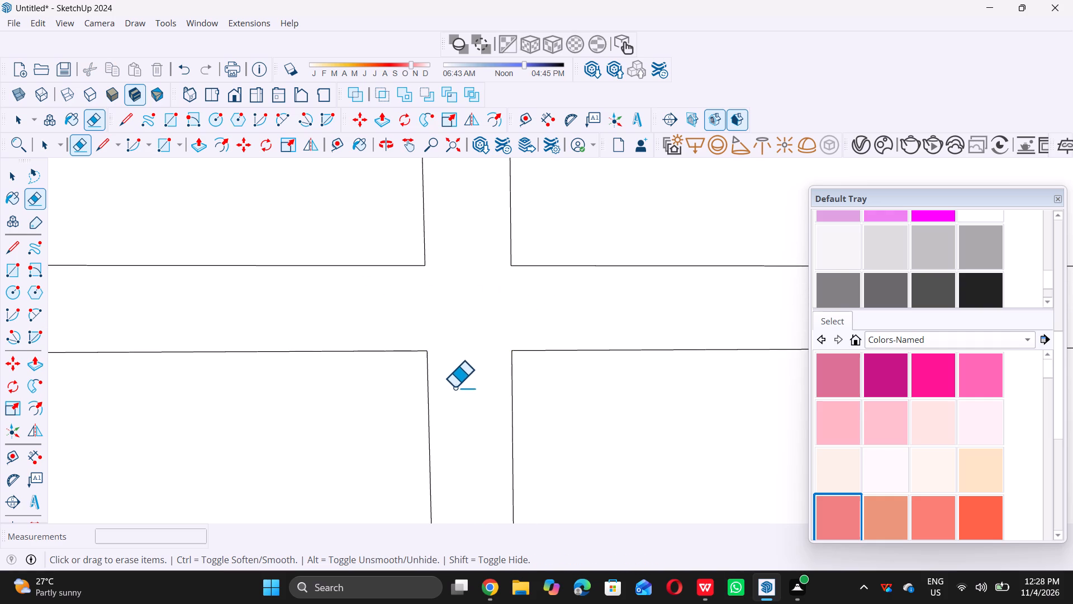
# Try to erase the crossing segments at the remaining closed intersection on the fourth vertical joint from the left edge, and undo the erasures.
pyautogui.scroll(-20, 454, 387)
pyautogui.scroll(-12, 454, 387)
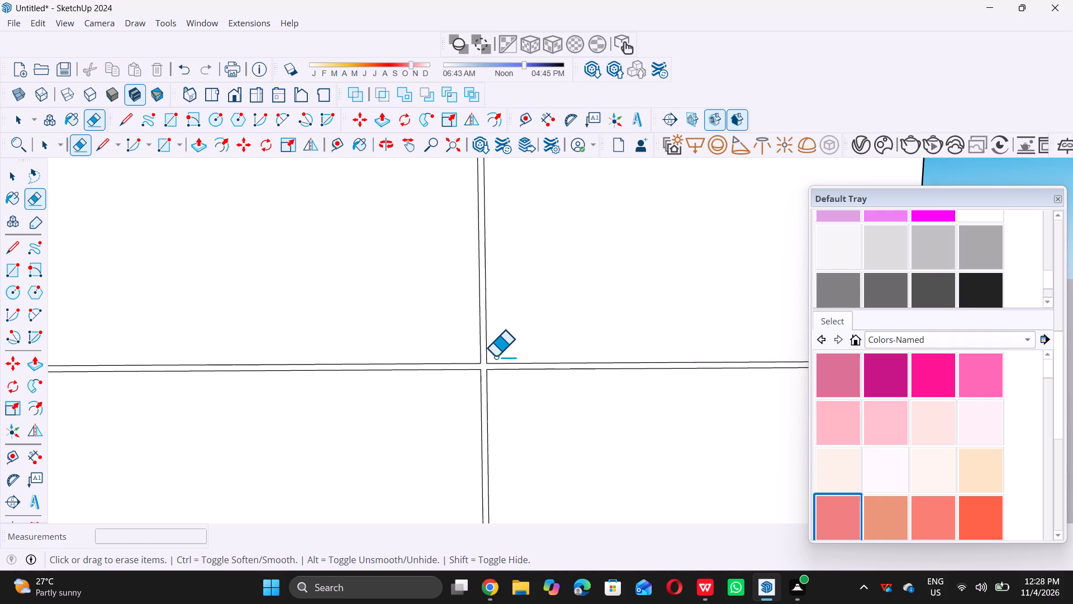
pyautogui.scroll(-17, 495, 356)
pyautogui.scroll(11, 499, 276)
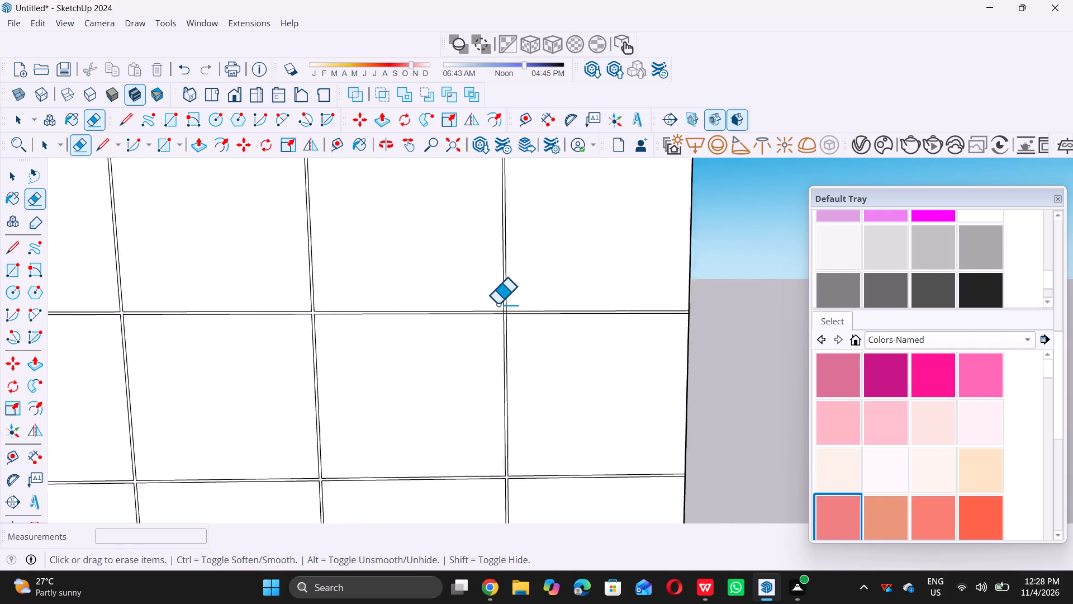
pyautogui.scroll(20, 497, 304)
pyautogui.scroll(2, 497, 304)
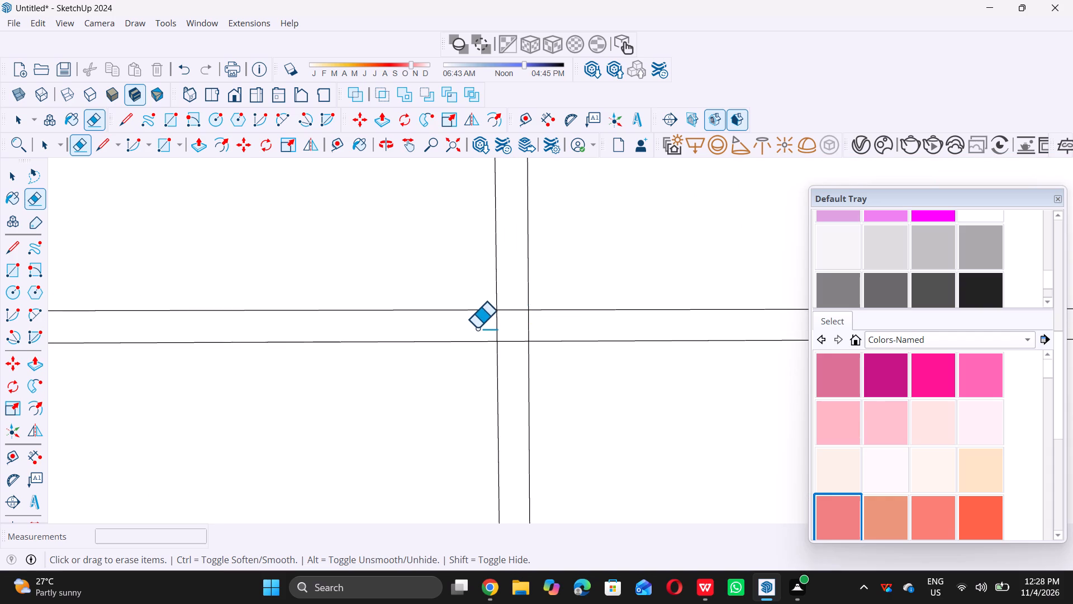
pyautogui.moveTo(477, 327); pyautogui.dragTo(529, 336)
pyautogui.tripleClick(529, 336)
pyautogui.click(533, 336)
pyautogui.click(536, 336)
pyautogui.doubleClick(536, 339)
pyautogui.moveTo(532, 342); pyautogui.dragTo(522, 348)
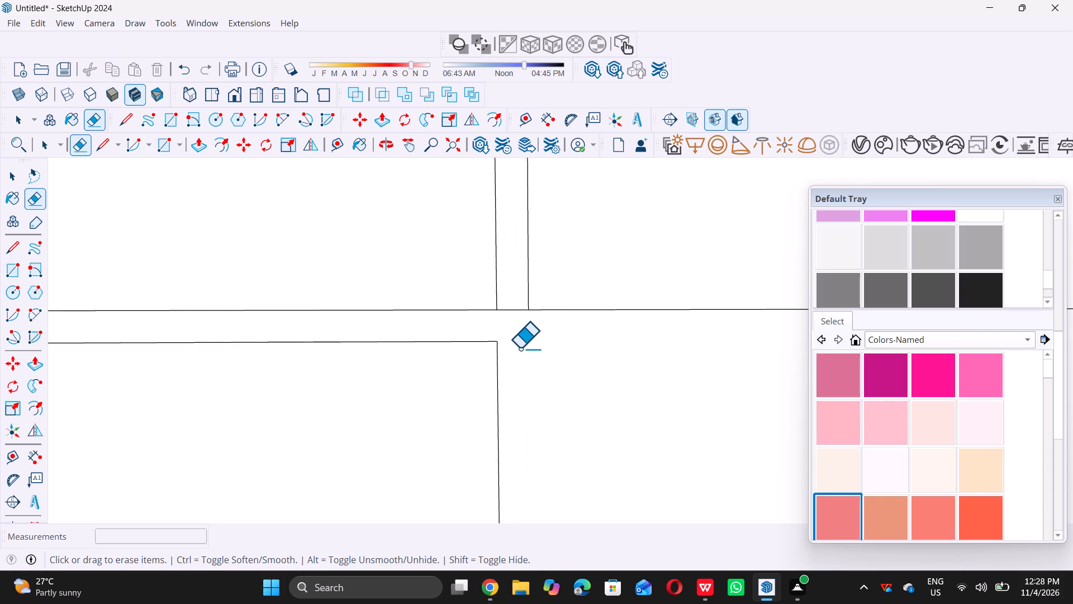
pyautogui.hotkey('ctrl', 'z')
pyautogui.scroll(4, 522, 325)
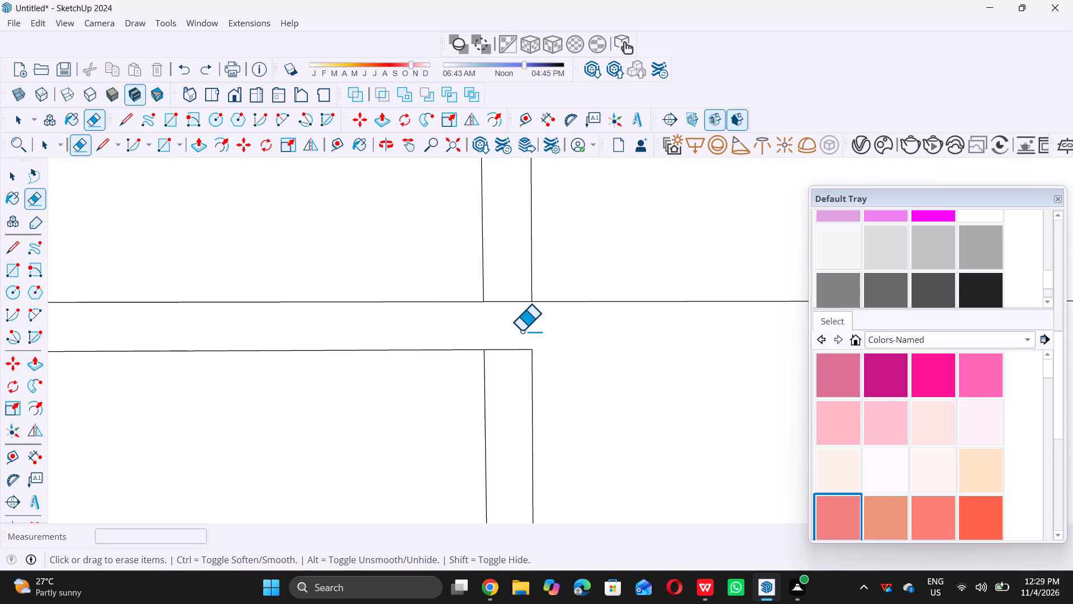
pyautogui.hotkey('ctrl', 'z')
# Erase the four crossing segments at the remaining closed intersection on the fourth vertical joint from the panel's left edge.
pyautogui.scroll(1, 520, 333)
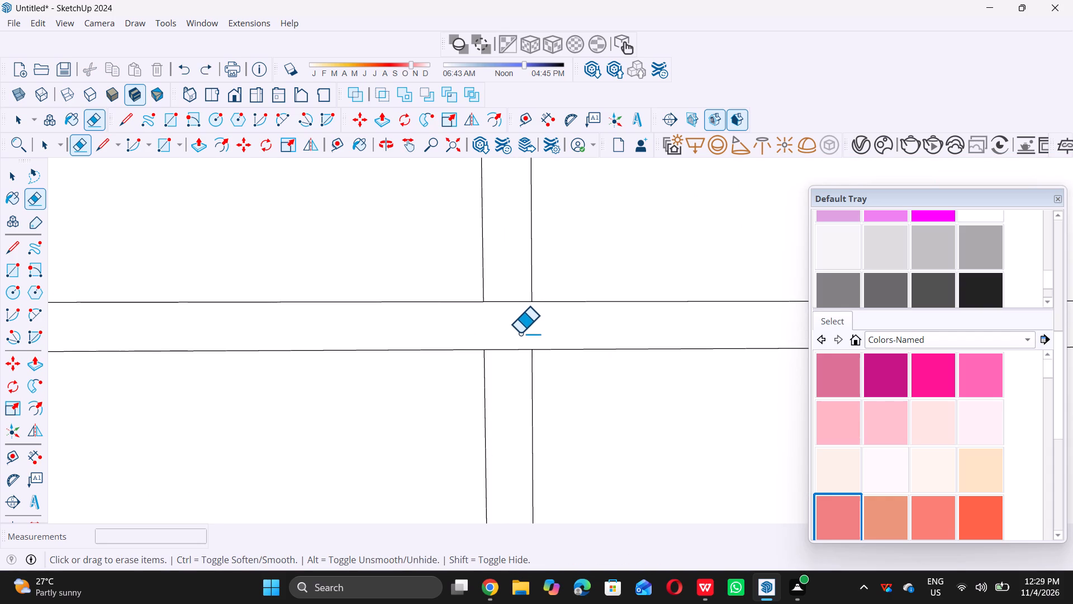
pyautogui.scroll(2, 520, 333)
pyautogui.moveTo(497, 372); pyautogui.dragTo(505, 259)
pyautogui.click(505, 258)
pyautogui.scroll(-9, 490, 281)
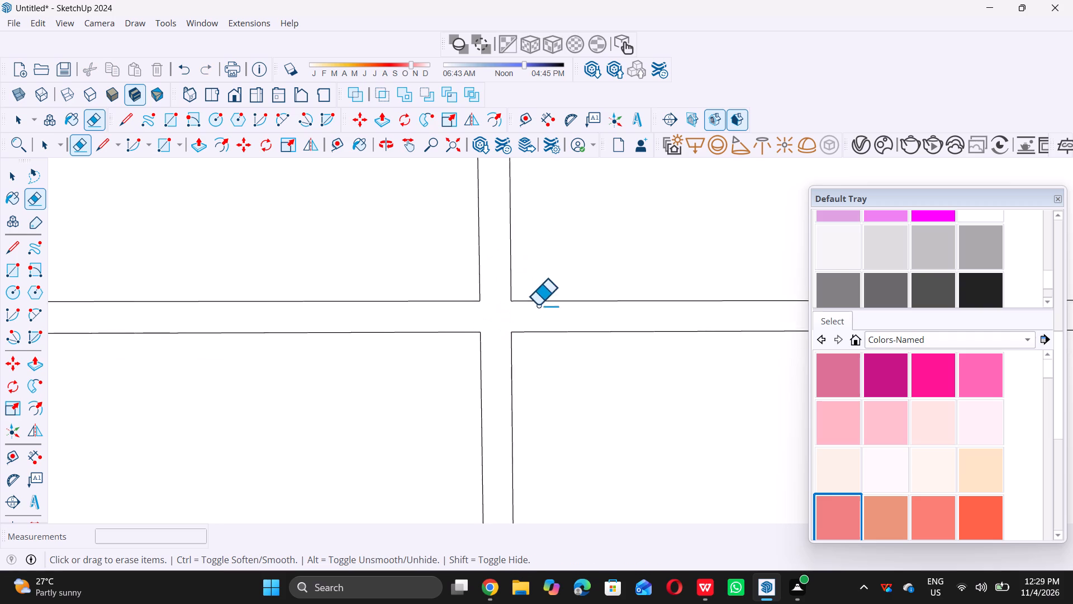
# Examine the panel's joint intersections, including those along the first vertical joint, for leftover crossing segments.
pyautogui.scroll(-20, 538, 305)
pyautogui.scroll(-8, 538, 305)
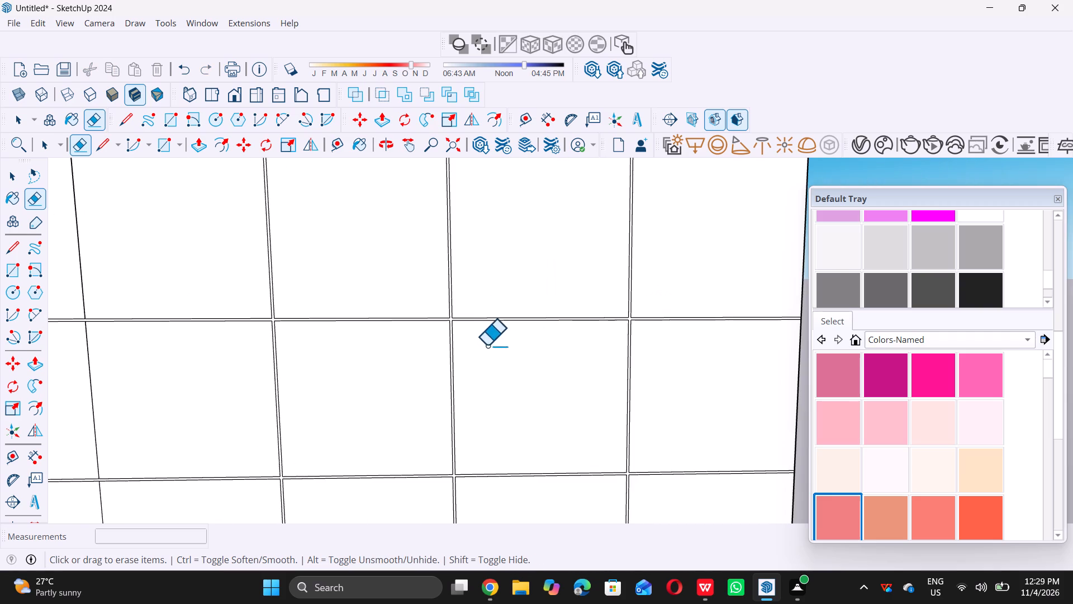
pyautogui.scroll(4, 460, 327)
pyautogui.scroll(-6, 463, 328)
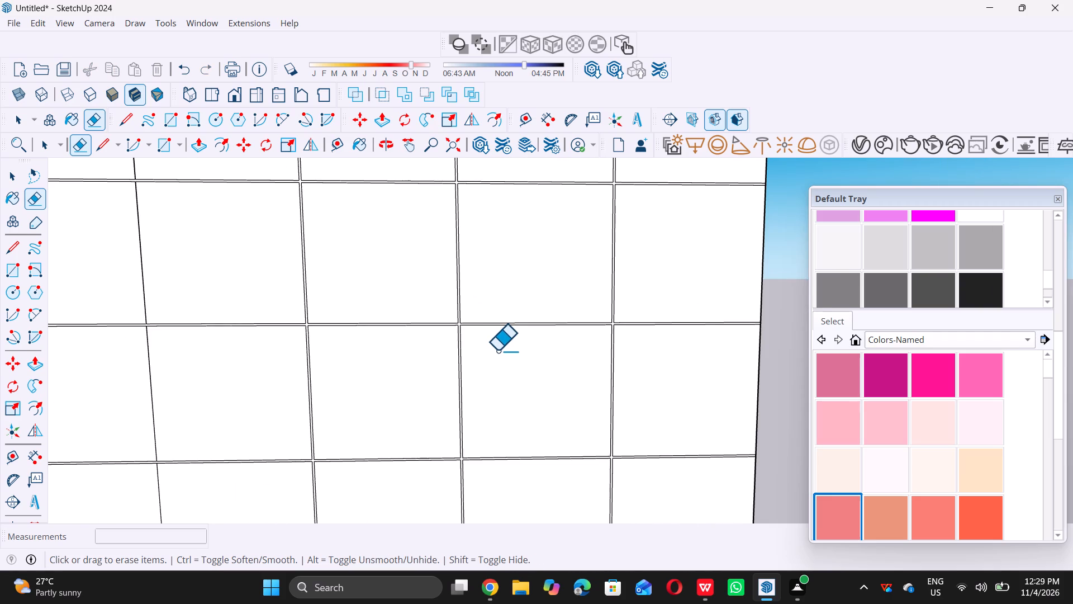
pyautogui.scroll(9, 117, 336)
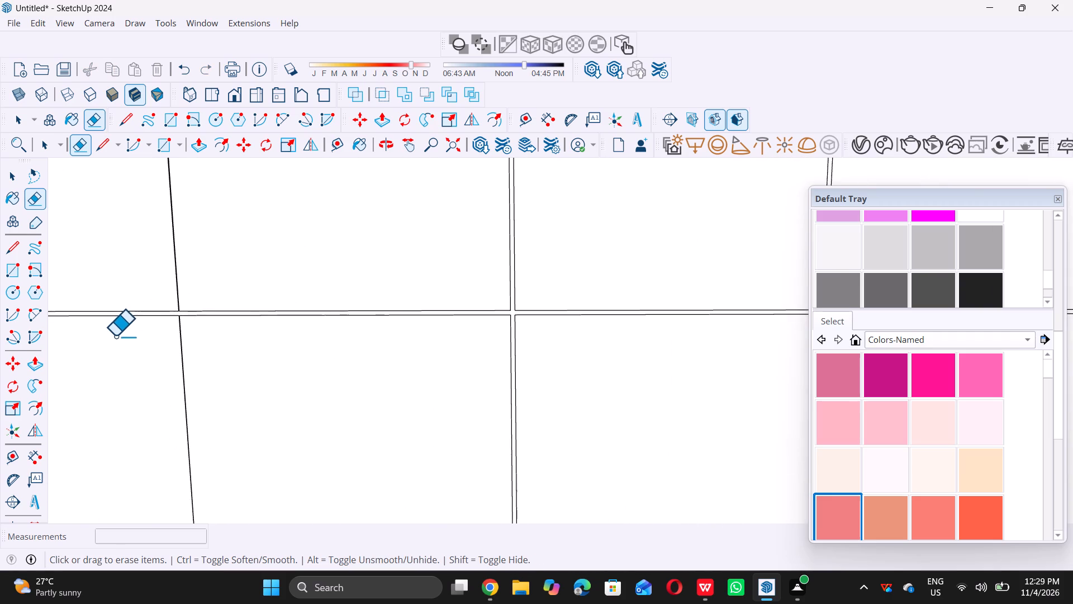
pyautogui.scroll(6, 163, 304)
pyautogui.scroll(18, 193, 315)
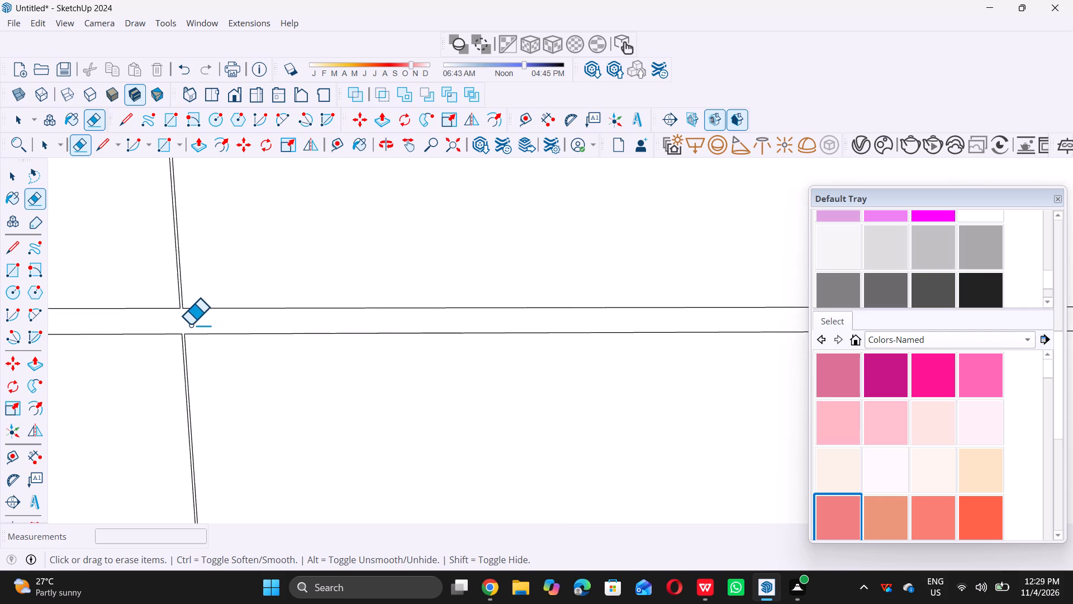
pyautogui.scroll(3, 184, 331)
pyautogui.scroll(-20, 181, 338)
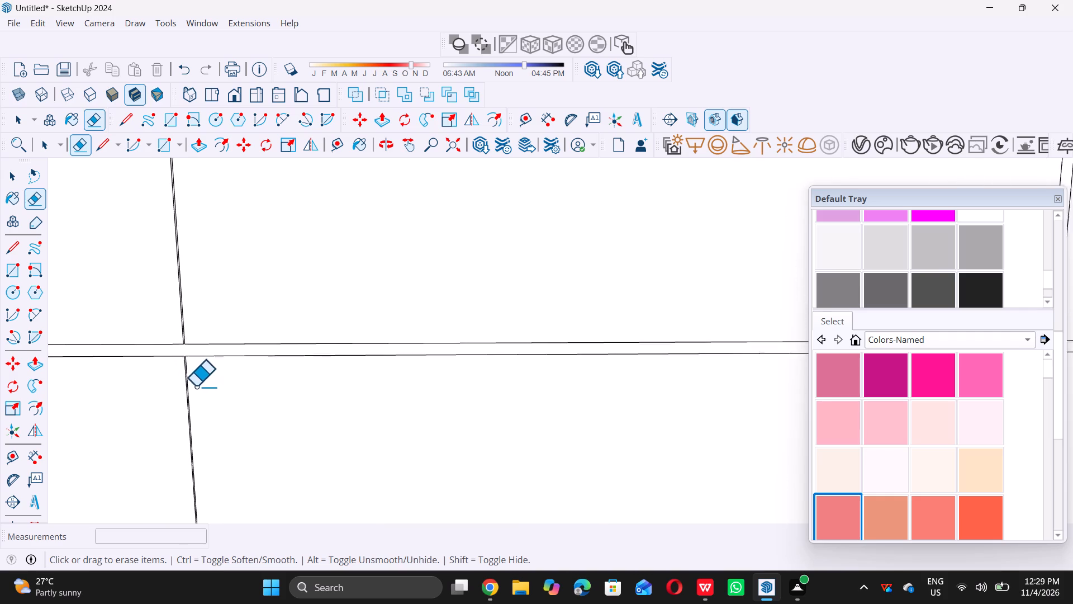
pyautogui.scroll(-20, 196, 386)
pyautogui.scroll(-3, 196, 386)
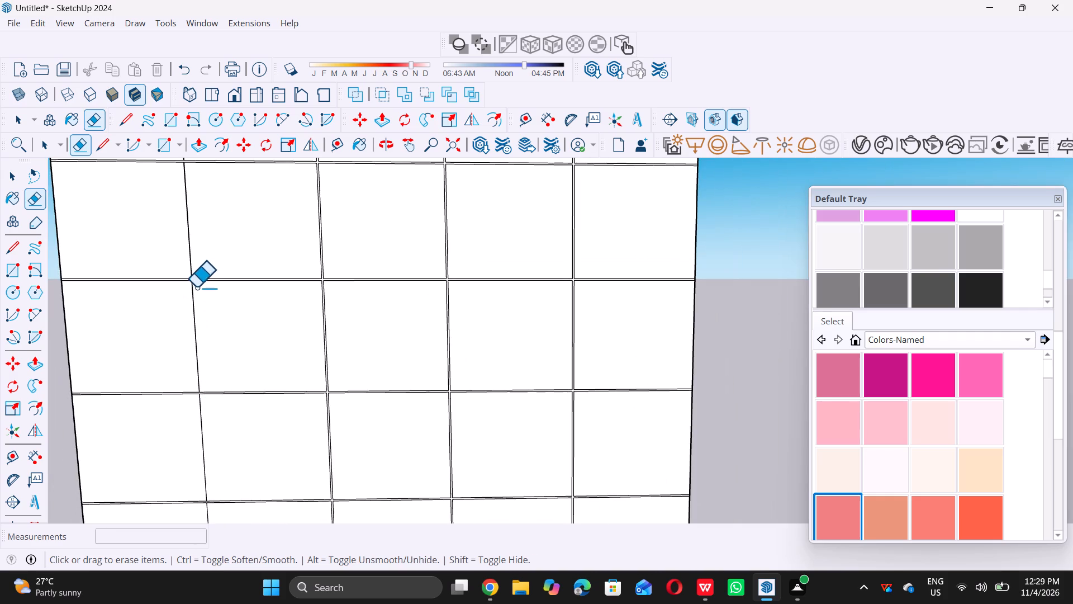
pyautogui.scroll(8, 196, 287)
pyautogui.scroll(-15, 199, 325)
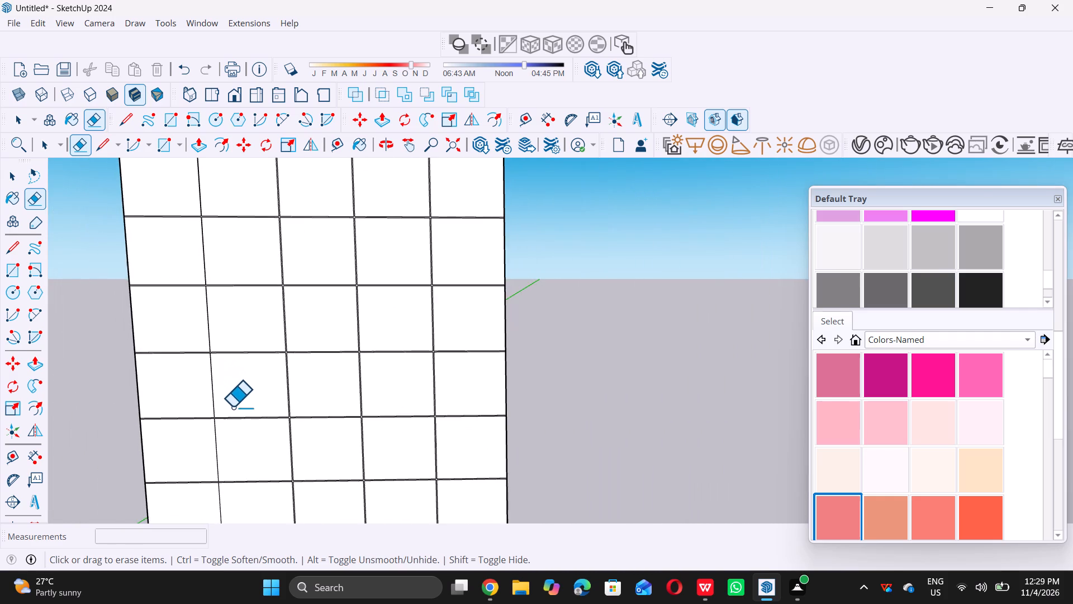
pyautogui.scroll(-18, 233, 426)
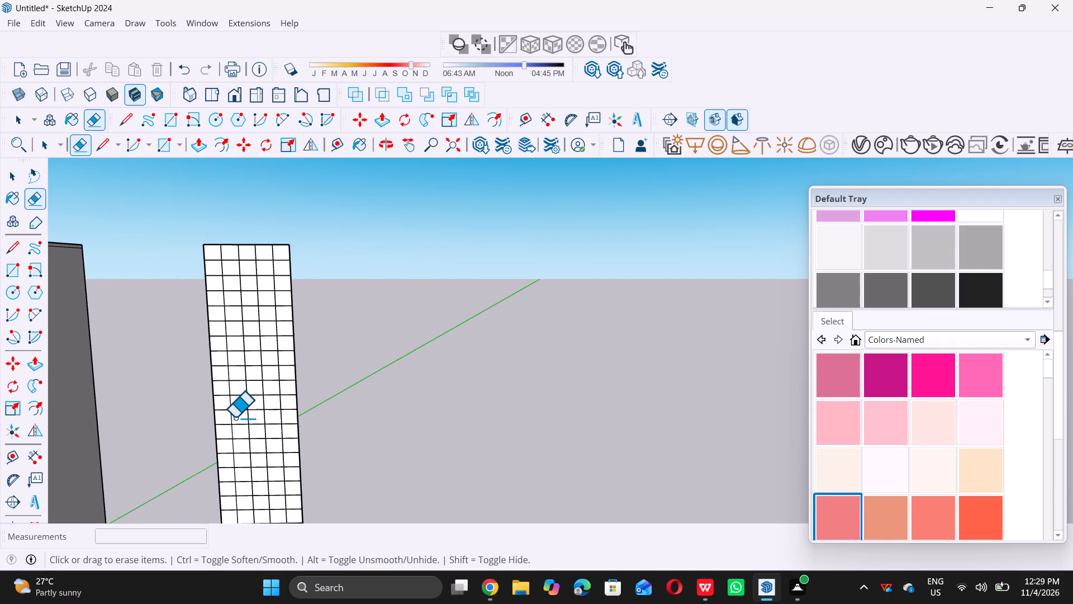
pyautogui.scroll(19, 235, 389)
pyautogui.scroll(8, 226, 449)
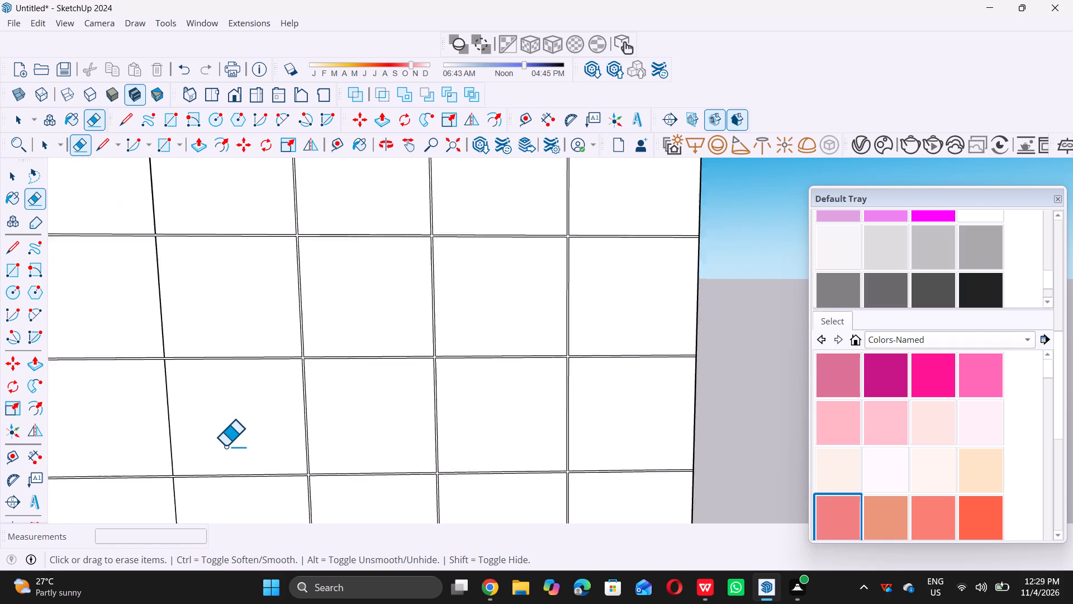
pyautogui.scroll(-9, 225, 445)
# Select the continuous joint face of the grid panel and Push/Pull it outward by 0.2".
pyautogui.press('space')
pyautogui.scroll(-2, 250, 411)
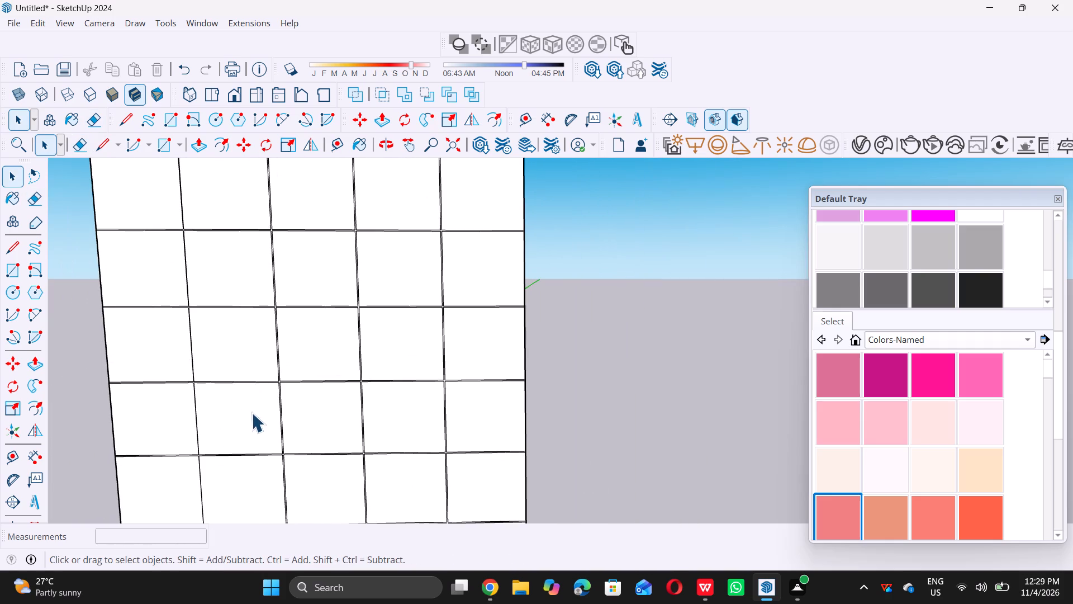
pyautogui.scroll(-16, 251, 413)
pyautogui.scroll(5, 259, 263)
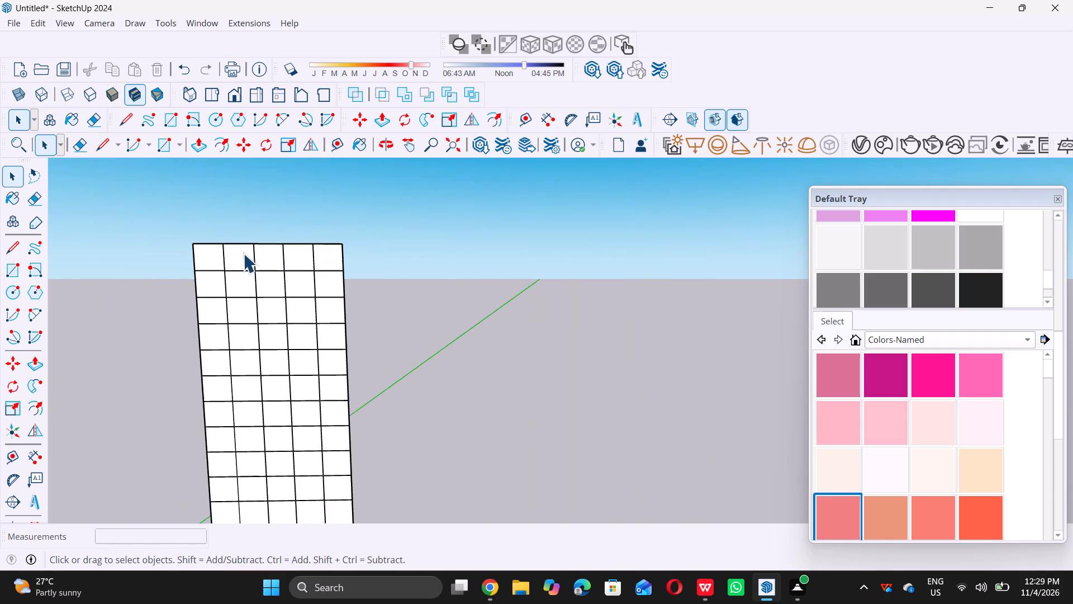
pyautogui.scroll(17, 243, 251)
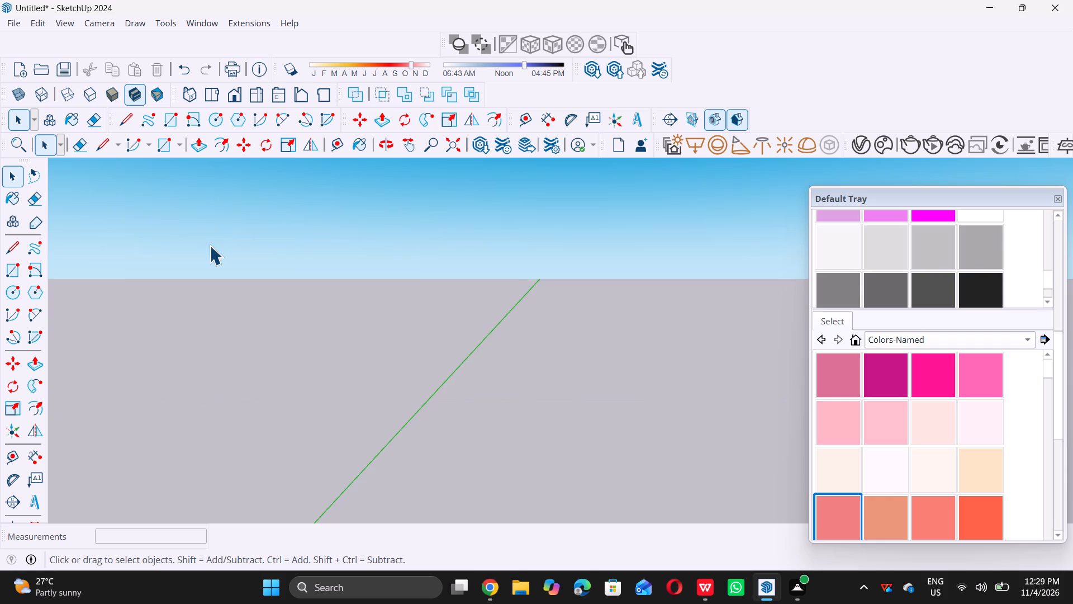
pyautogui.scroll(-7, 210, 246)
pyautogui.scroll(9, 205, 299)
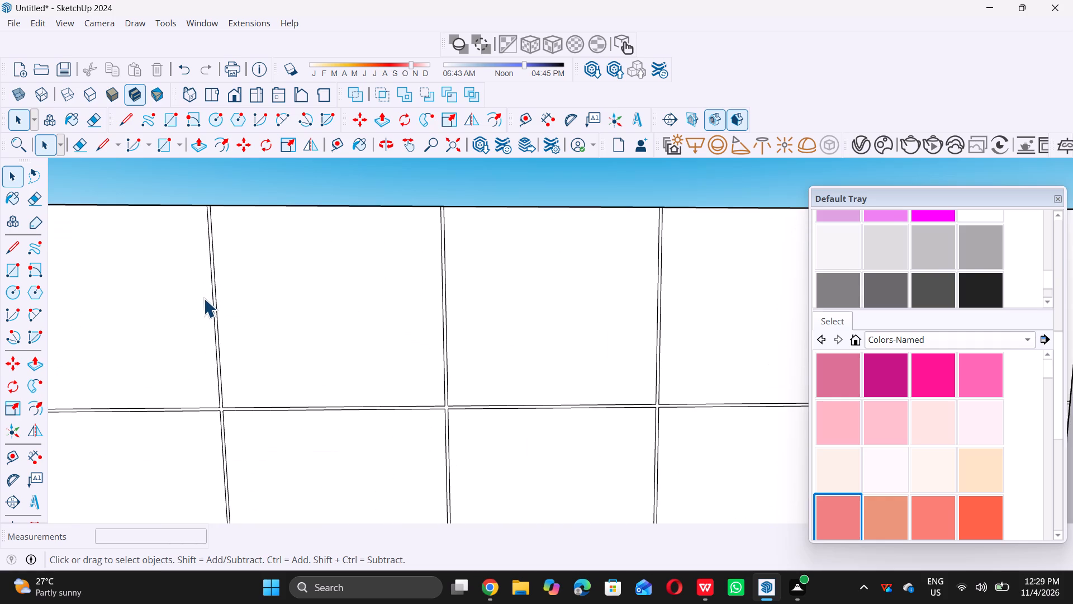
pyautogui.scroll(8, 203, 299)
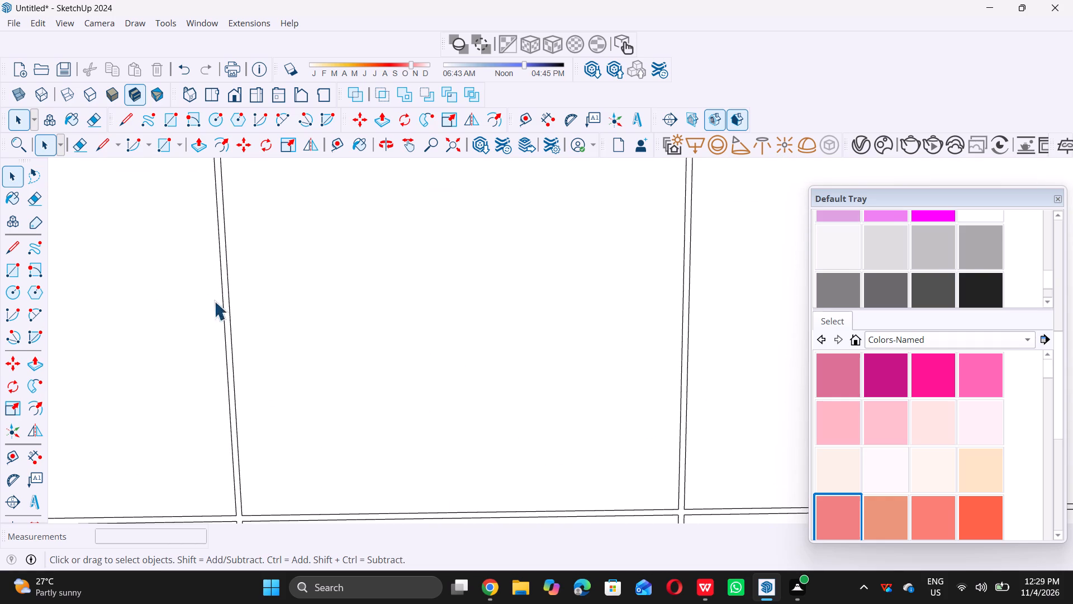
pyautogui.scroll(6, 238, 296)
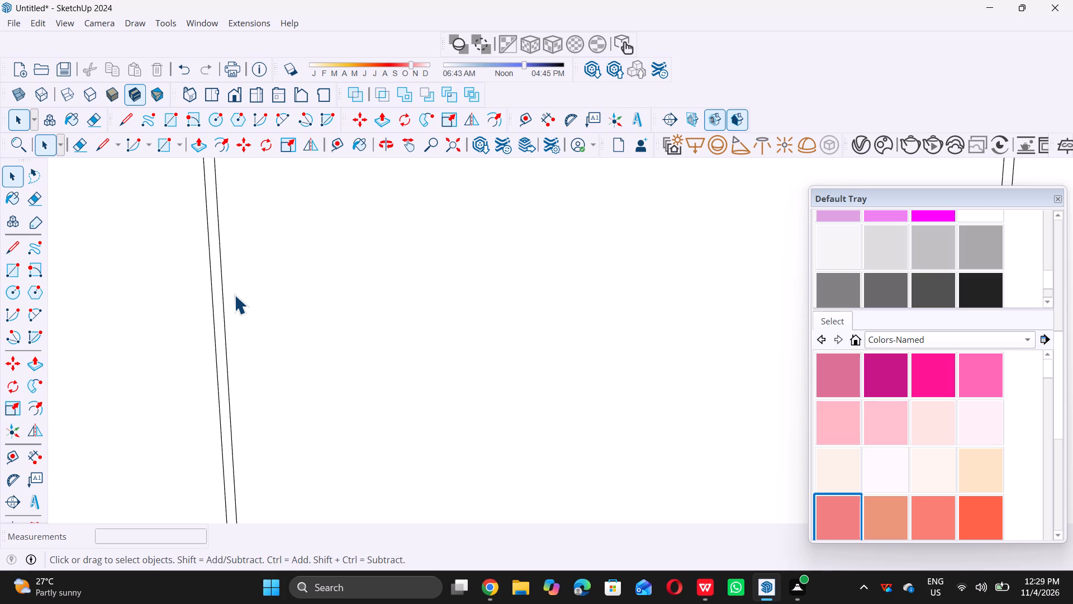
pyautogui.scroll(4, 222, 314)
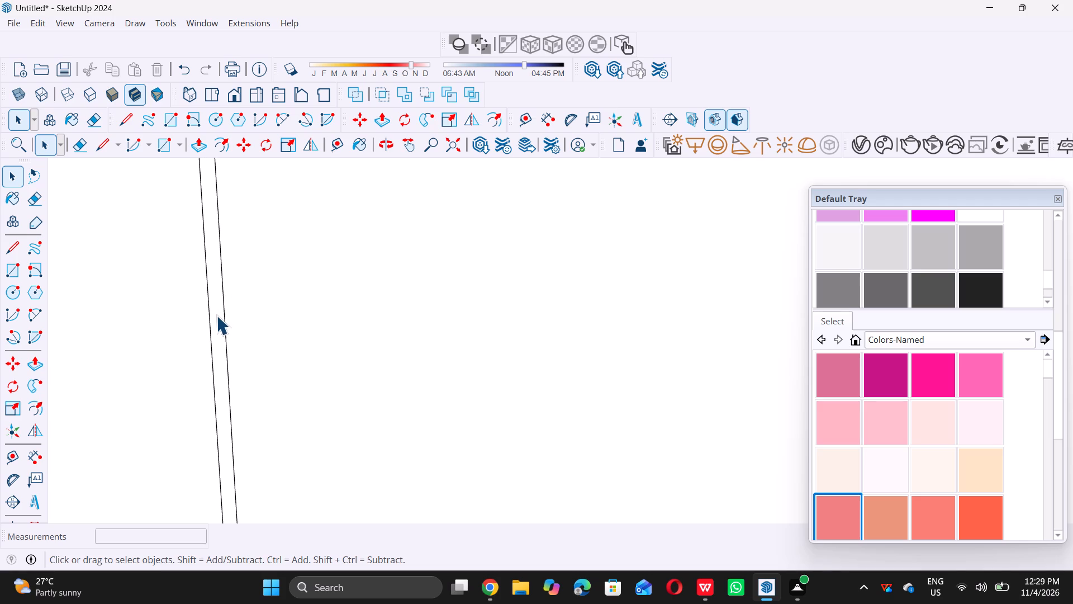
pyautogui.scroll(3, 216, 315)
pyautogui.doubleClick(215, 315)
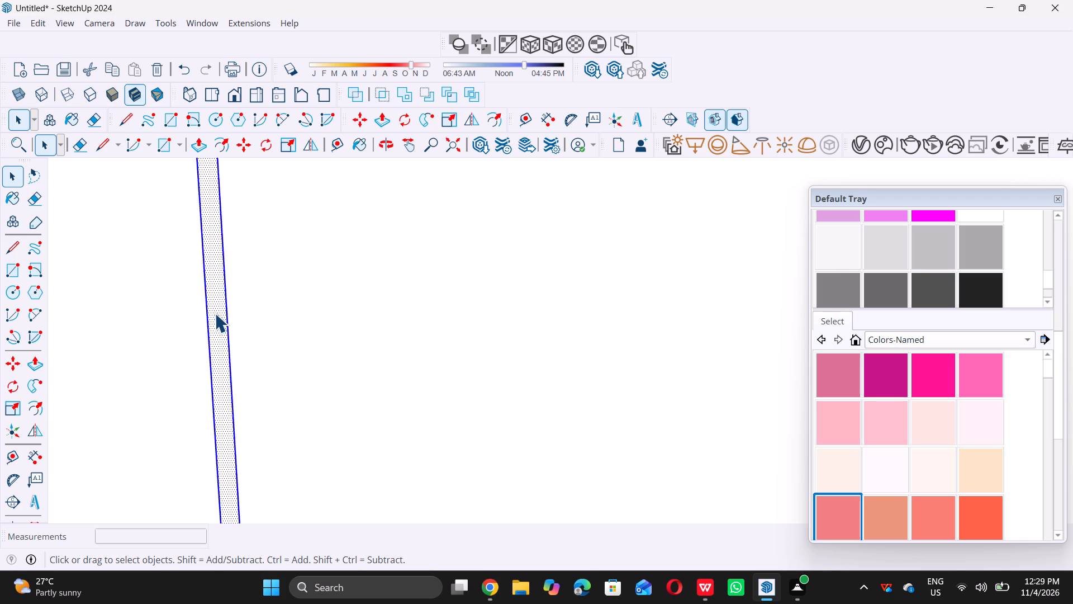
pyautogui.press('p')
pyautogui.click(213, 315)
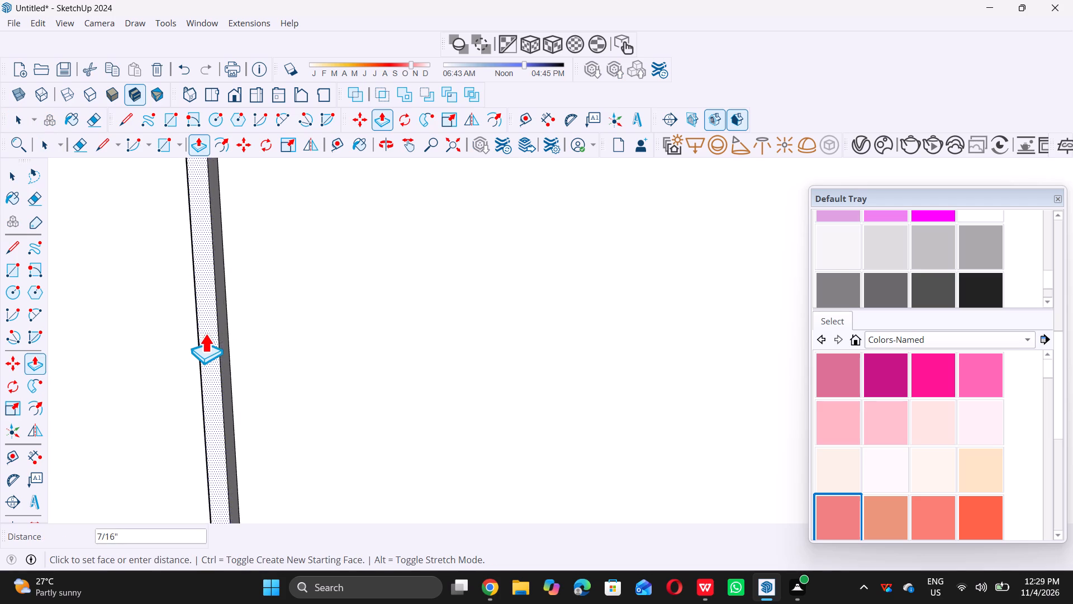
pyautogui.write('0.2')
pyautogui.hotkey('shift', '"')
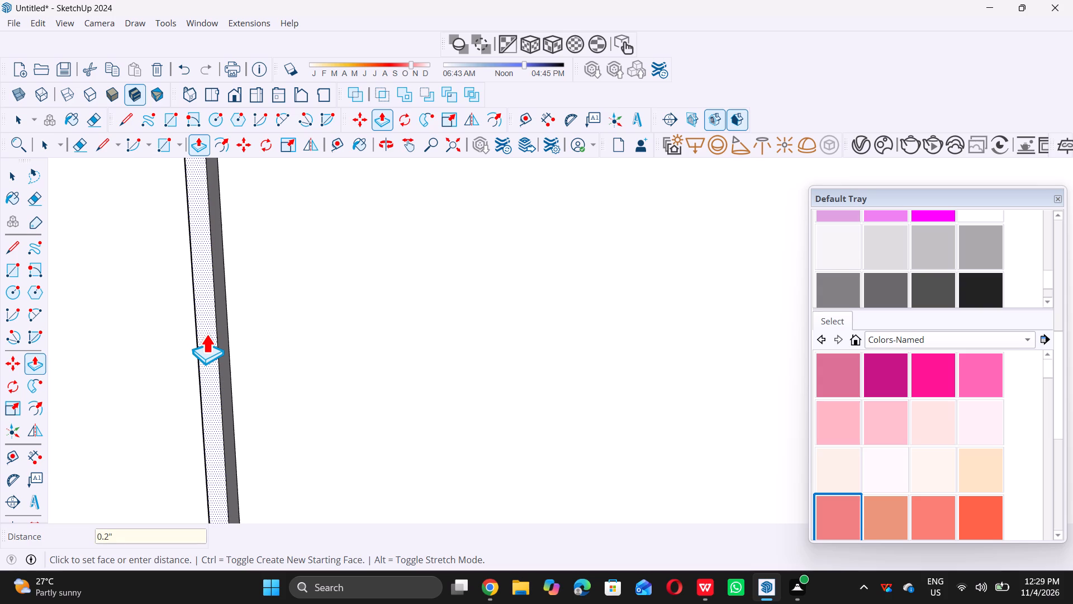
pyautogui.press('Return')
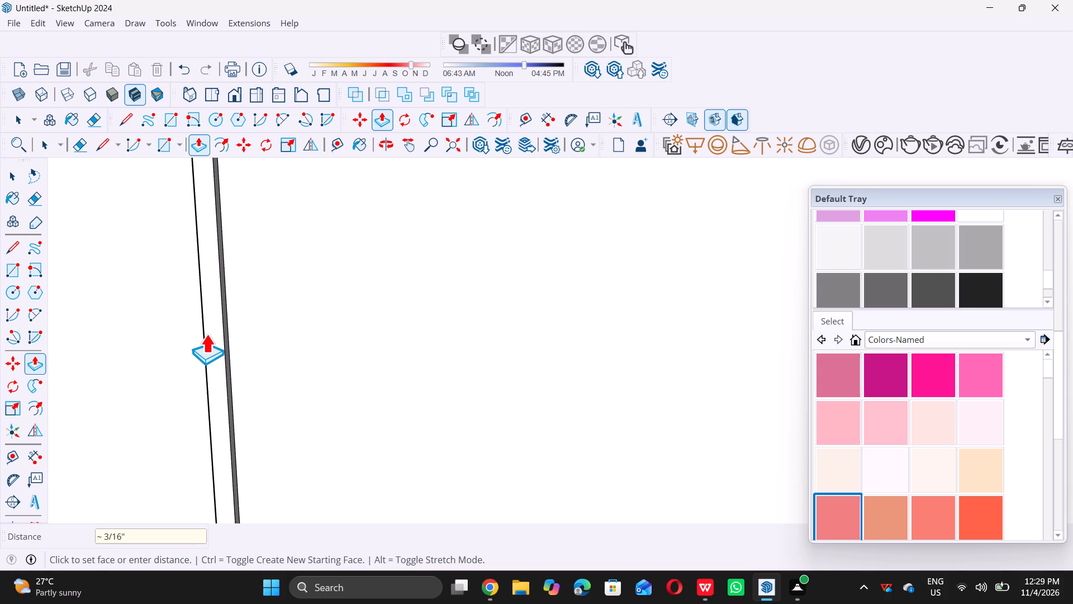
pyautogui.press('space')
# Paint three adjacent tiles, in the second to fourth columns of one row, with the greyish-teal colour from Colors-Named.
pyautogui.scroll(-20, 212, 339)
pyautogui.scroll(-9, 212, 339)
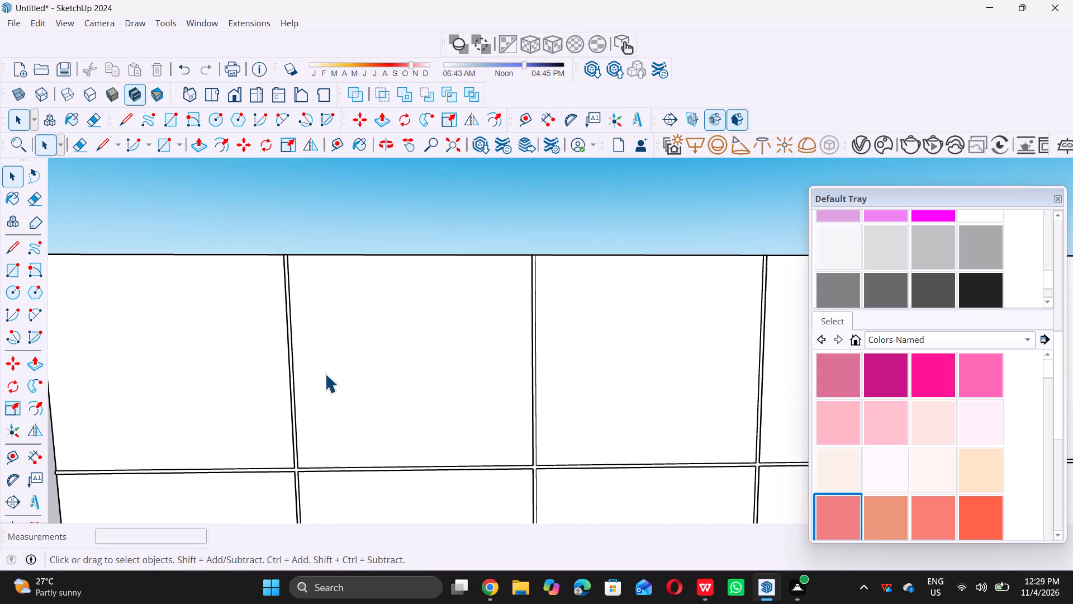
pyautogui.scroll(-20, 325, 374)
pyautogui.scroll(-15, 325, 374)
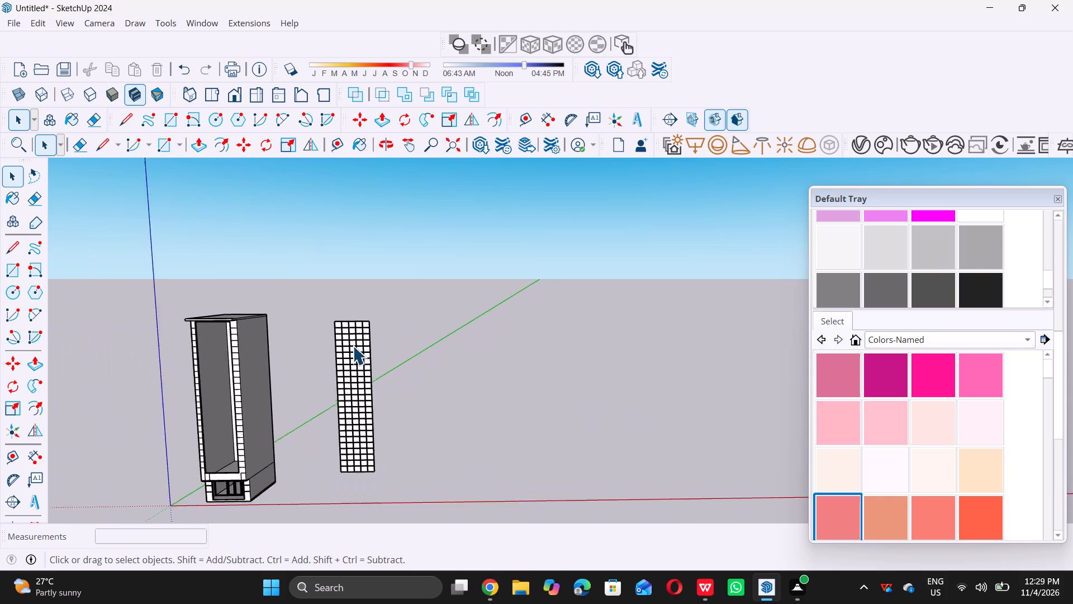
pyautogui.scroll(7, 349, 443)
pyautogui.scroll(-6, 346, 443)
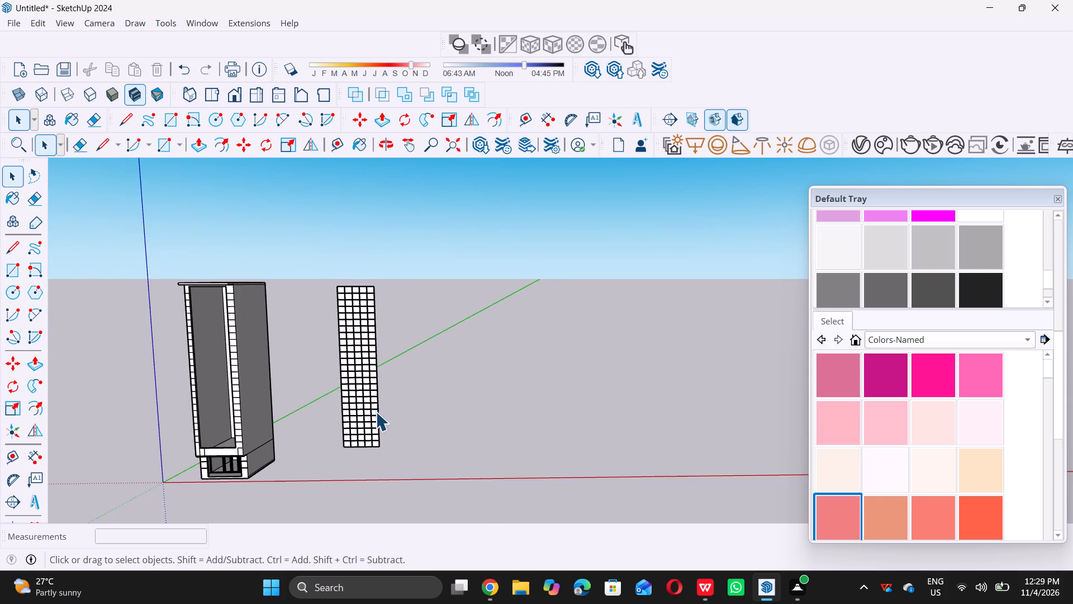
pyautogui.moveTo(376, 414); pyautogui.dragTo(370, 407, button='middle')
pyautogui.scroll(4, 367, 407)
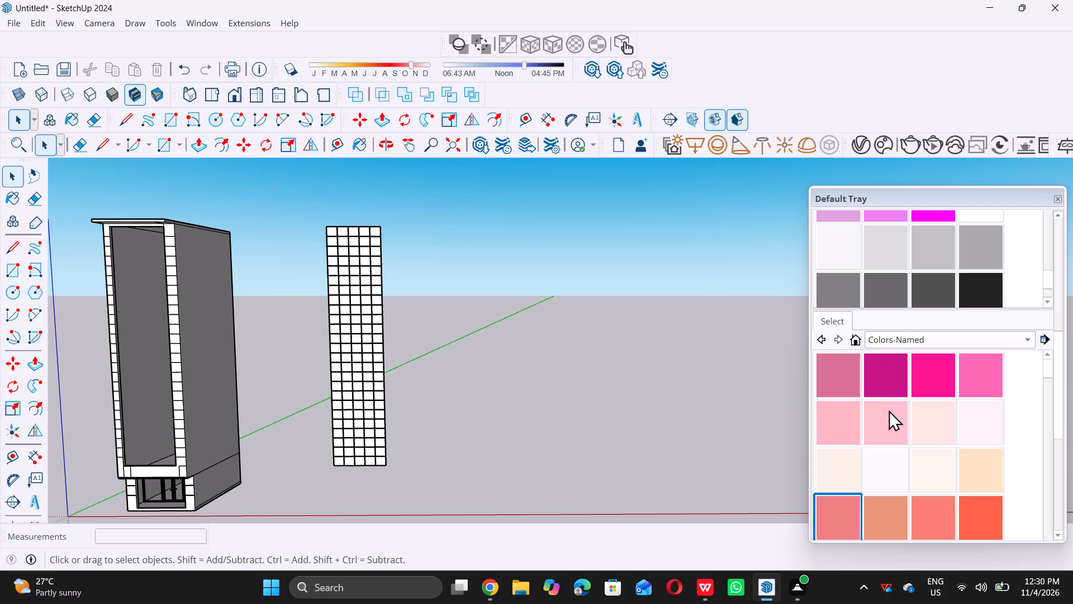
pyautogui.scroll(-19, 885, 431)
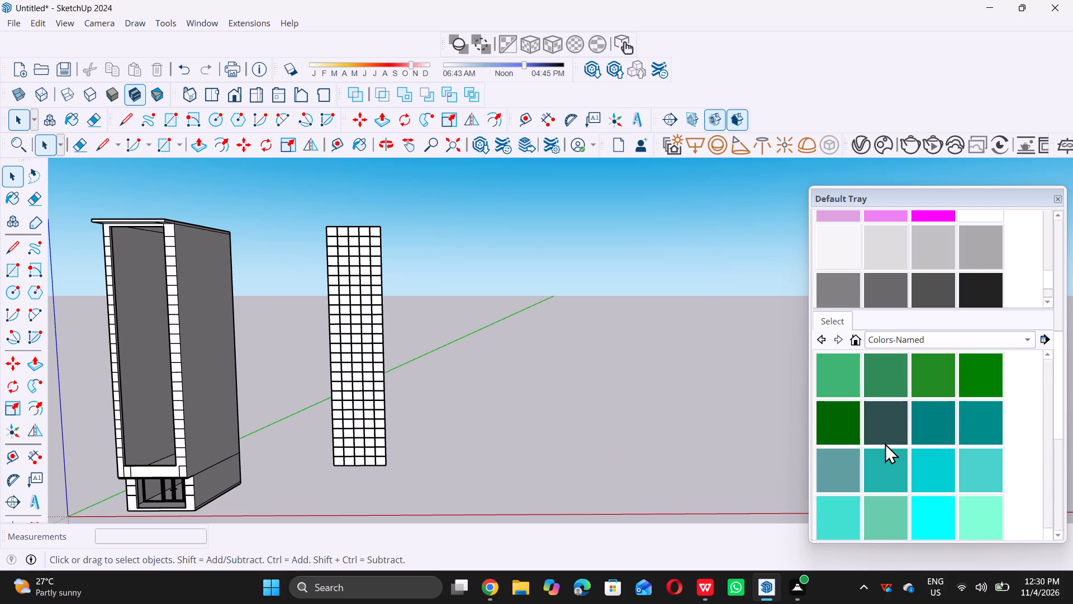
pyautogui.scroll(-4, 885, 443)
pyautogui.scroll(2, 885, 443)
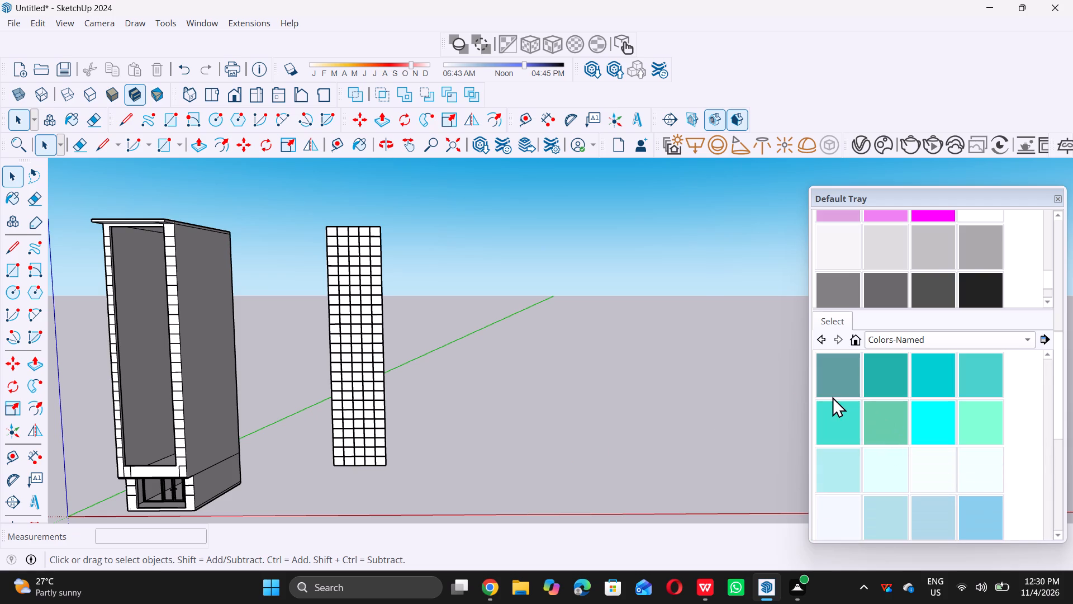
pyautogui.doubleClick(842, 379)
pyautogui.scroll(6, 312, 363)
pyautogui.scroll(5, 367, 410)
pyautogui.doubleClick(362, 408)
pyautogui.doubleClick(401, 404)
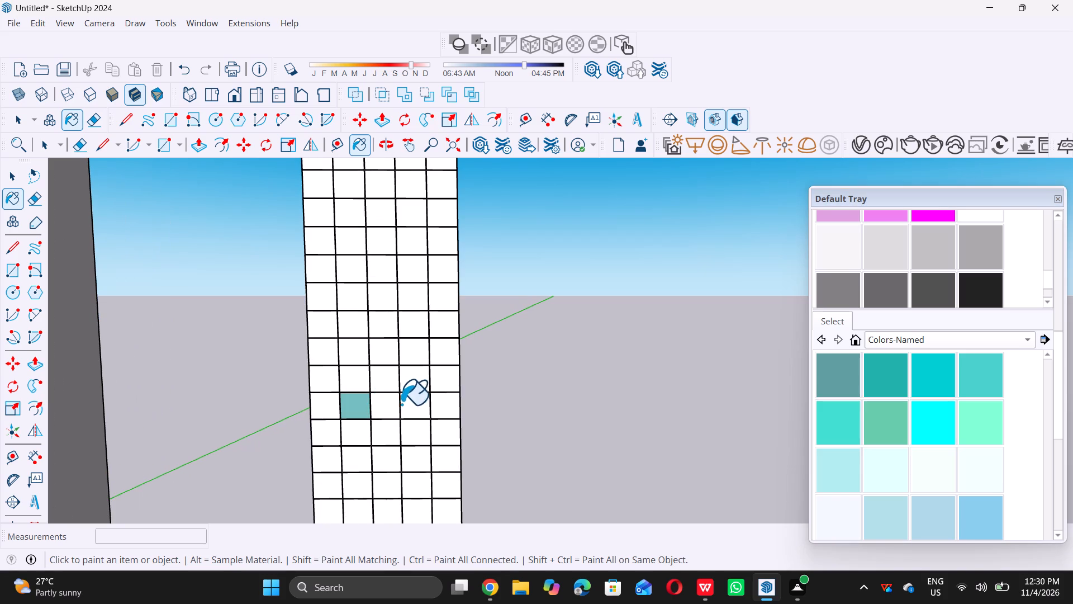
pyautogui.doubleClick(381, 407)
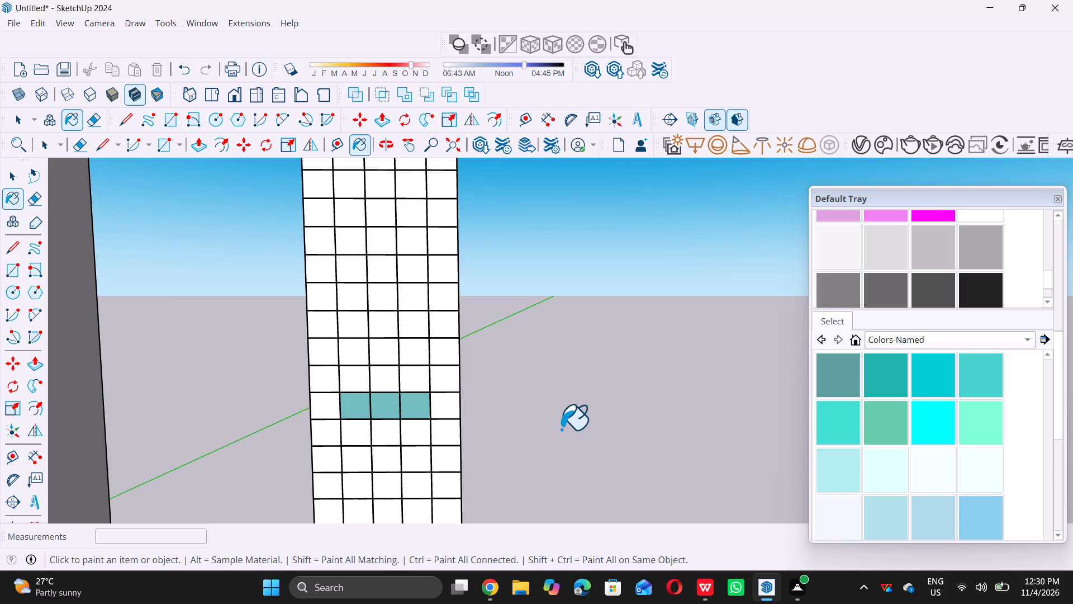
# Edit the CadetBlue material of the painted tiles and set its lightness to 38 in the HLS colour picker.
pyautogui.scroll(12, 853, 358)
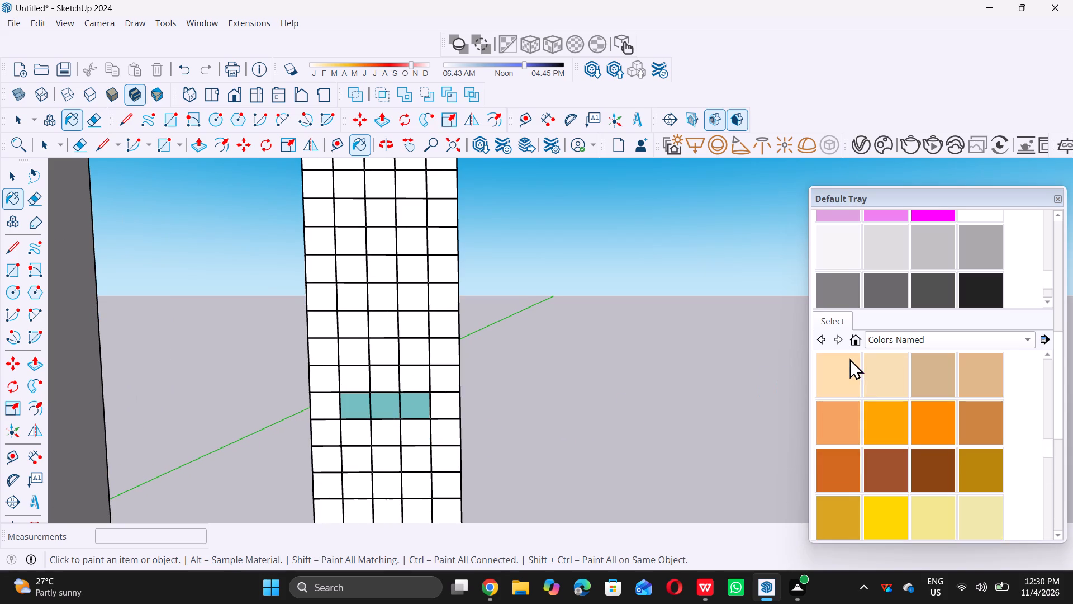
pyautogui.press('space')
pyautogui.scroll(9, 871, 322)
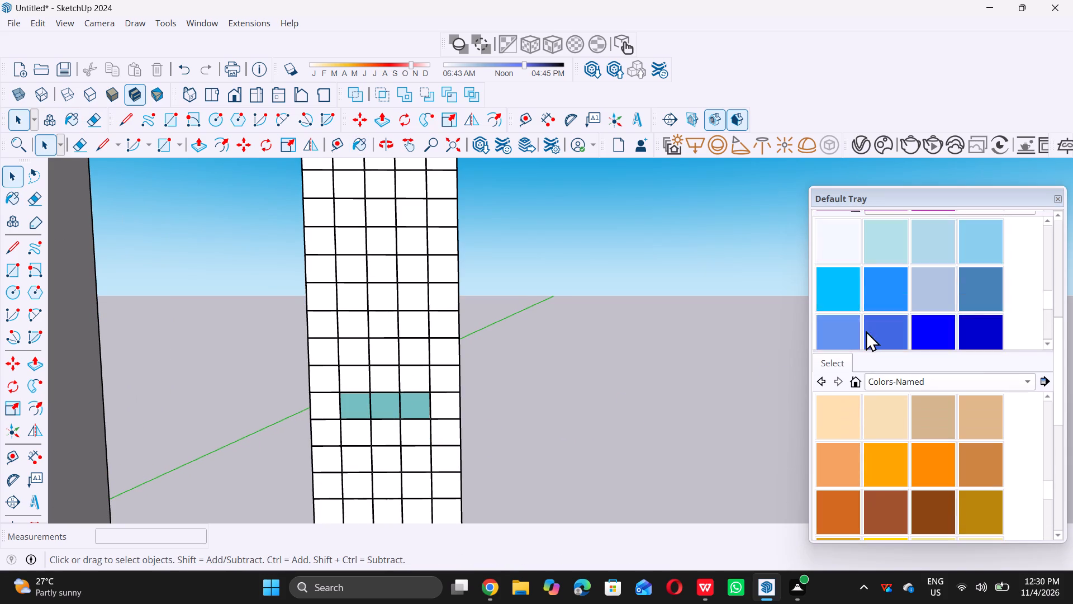
pyautogui.scroll(11, 866, 331)
pyautogui.scroll(7, 906, 304)
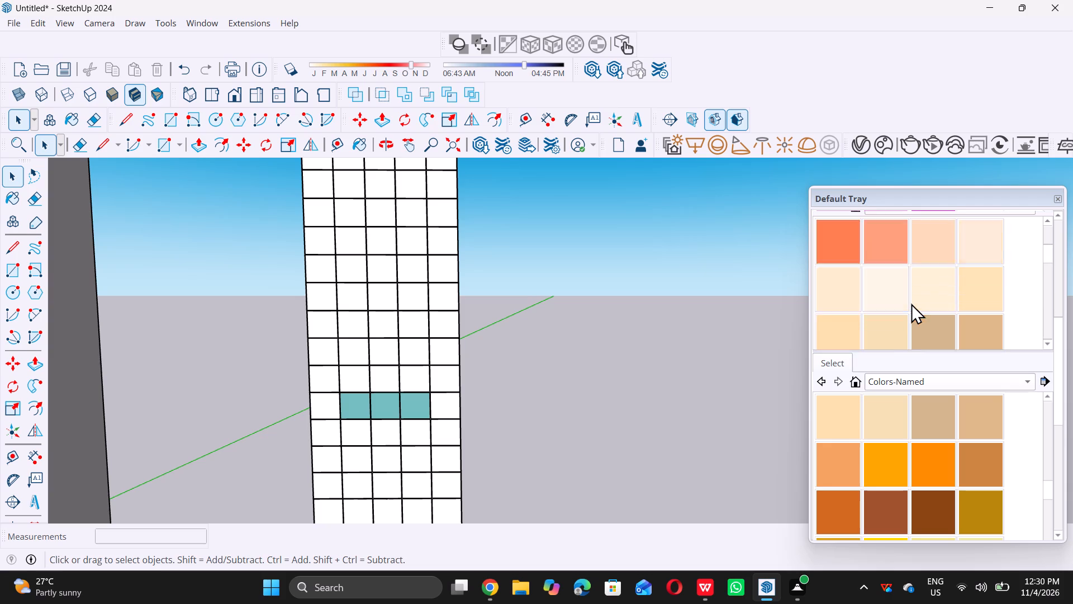
pyautogui.scroll(19, 911, 303)
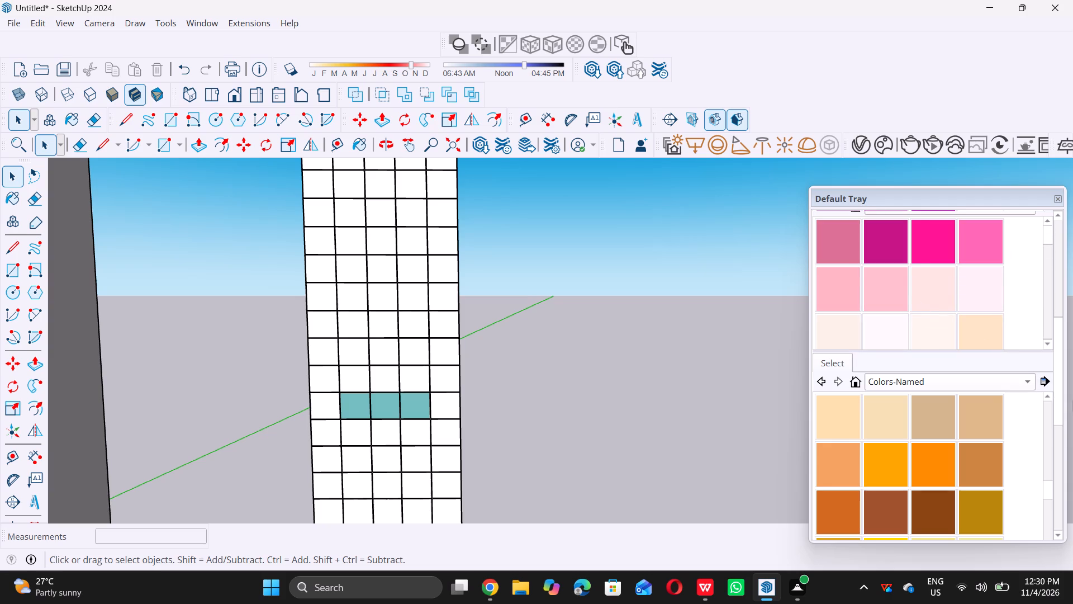
pyautogui.moveTo(1058, 416); pyautogui.dragTo(1066, 335)
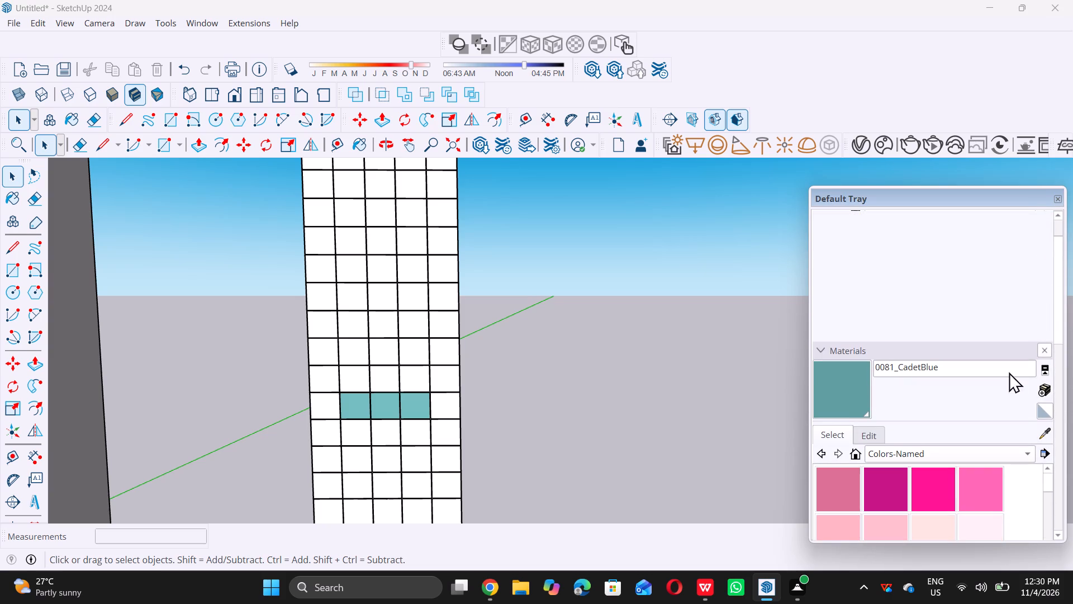
pyautogui.doubleClick(875, 437)
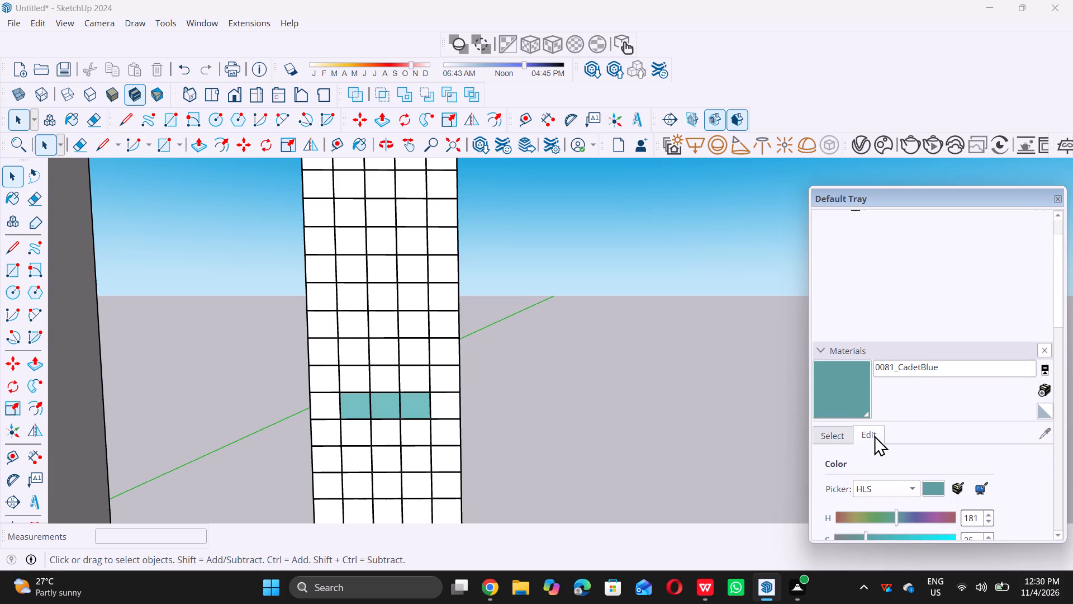
pyautogui.scroll(-3, 913, 398)
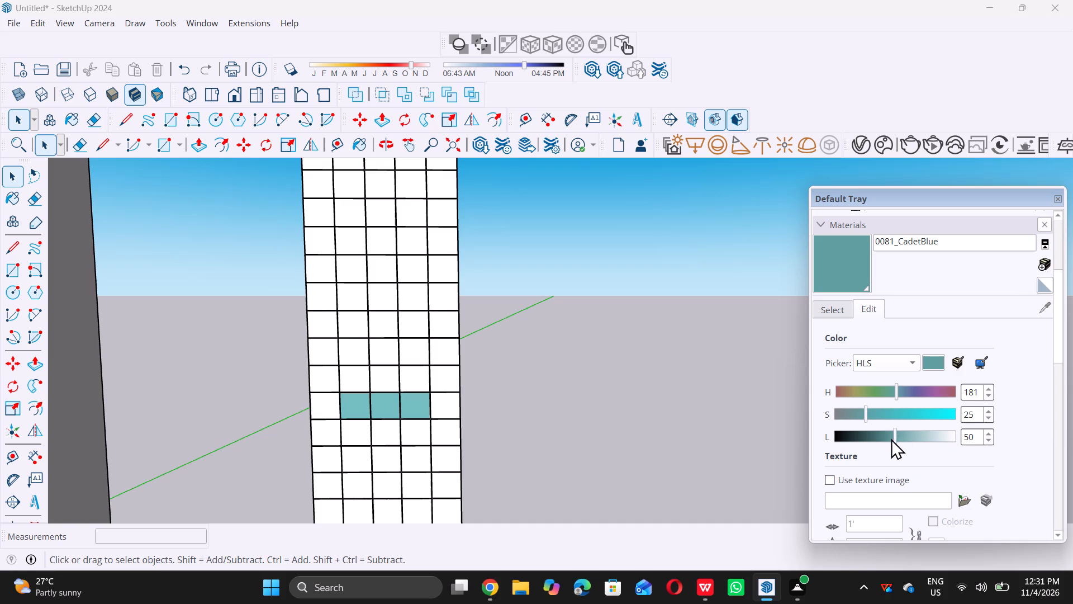
pyautogui.tripleClick(896, 441)
pyautogui.tripleClick(895, 443)
pyautogui.doubleClick(893, 443)
pyautogui.moveTo(892, 443); pyautogui.dragTo(886, 437)
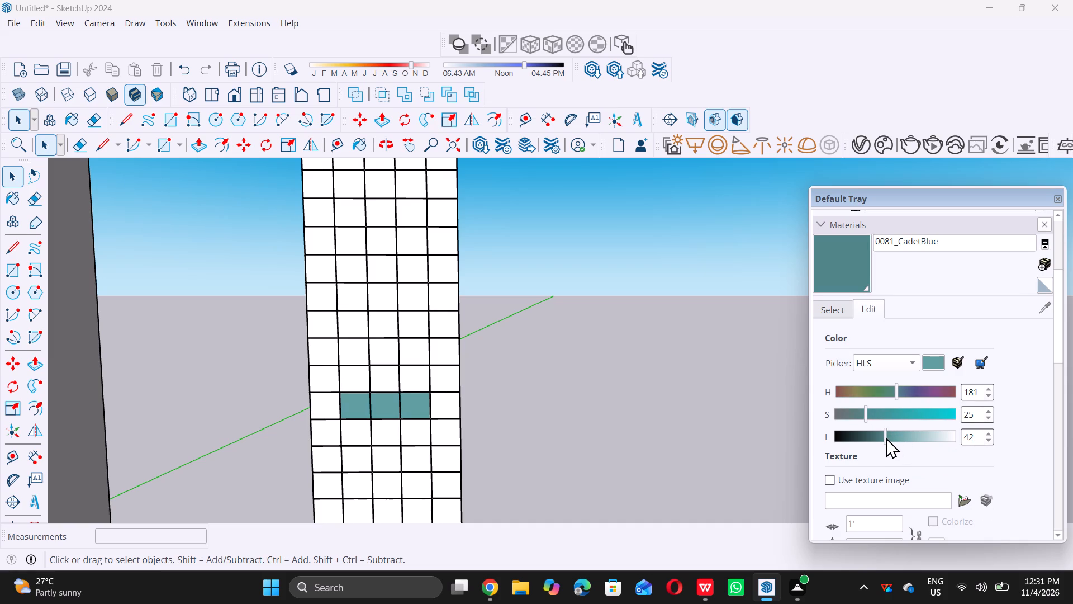
pyautogui.moveTo(886, 437); pyautogui.dragTo(881, 438)
pyautogui.click(880, 438)
# Set the CadetBlue material's saturation to 58, keeping the HLS picker.
pyautogui.scroll(6, 353, 375)
pyautogui.scroll(13, 397, 446)
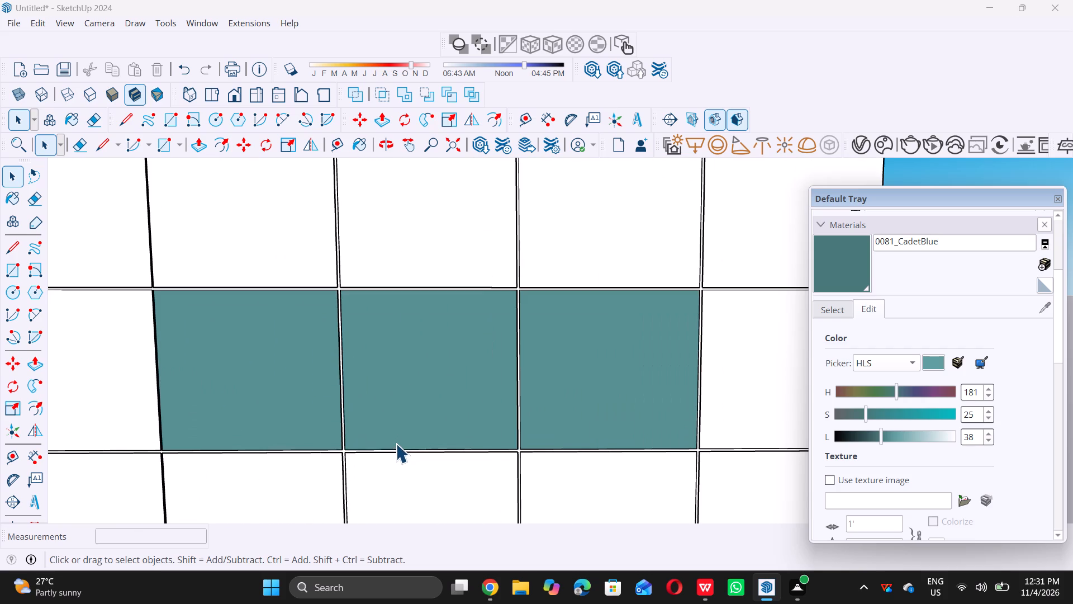
pyautogui.scroll(-17, 388, 389)
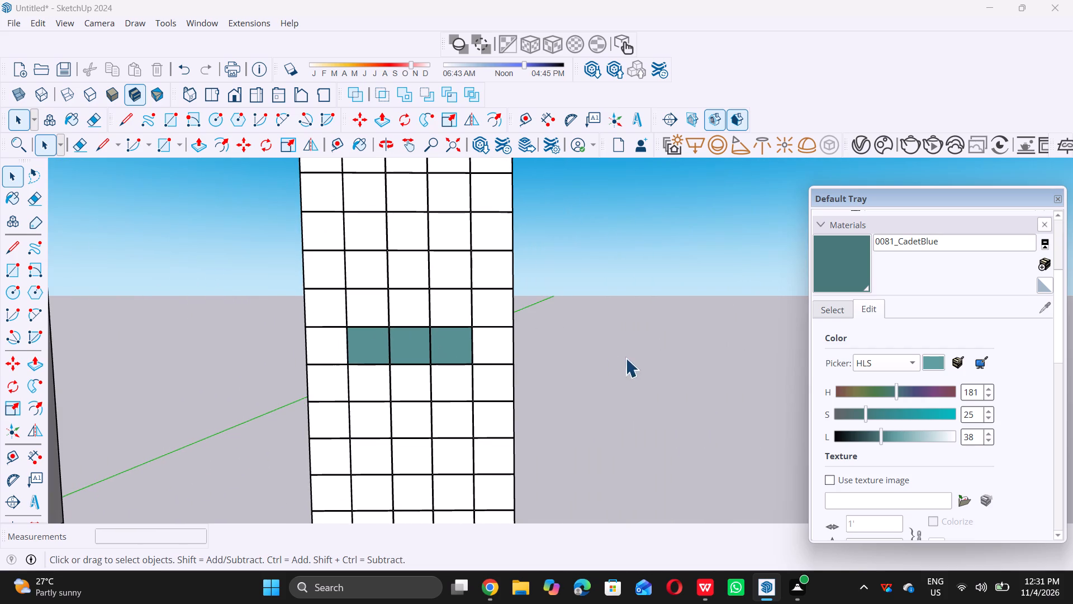
pyautogui.tripleClick(864, 412)
pyautogui.doubleClick(861, 412)
pyautogui.moveTo(859, 412); pyautogui.dragTo(853, 412)
pyautogui.moveTo(853, 412); pyautogui.dragTo(880, 414)
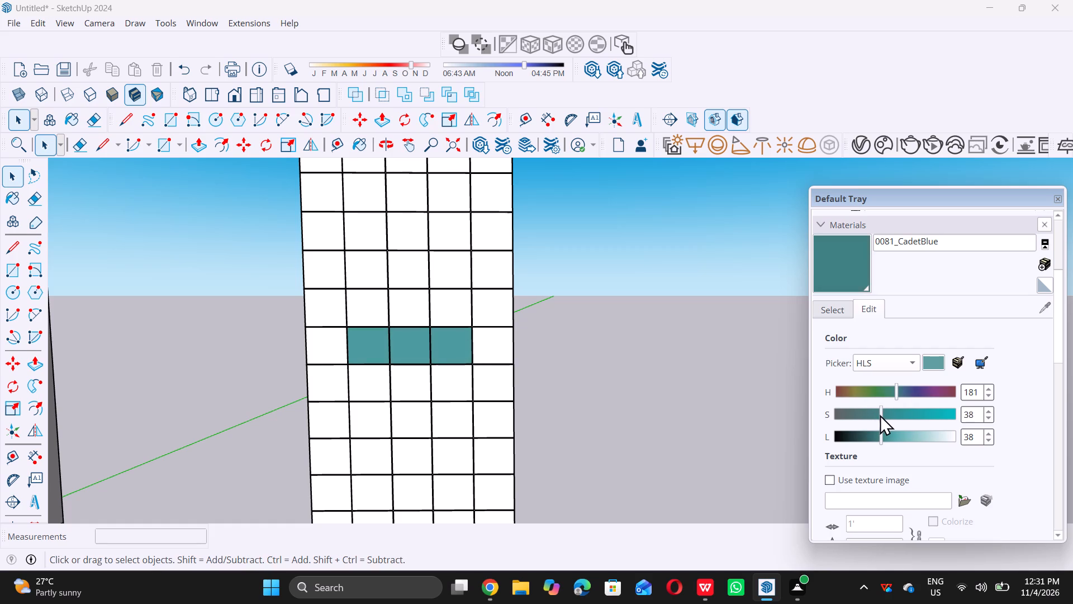
pyautogui.moveTo(880, 414); pyautogui.dragTo(896, 419)
pyautogui.moveTo(896, 419); pyautogui.dragTo(901, 424)
pyautogui.moveTo(901, 424); pyautogui.dragTo(910, 427)
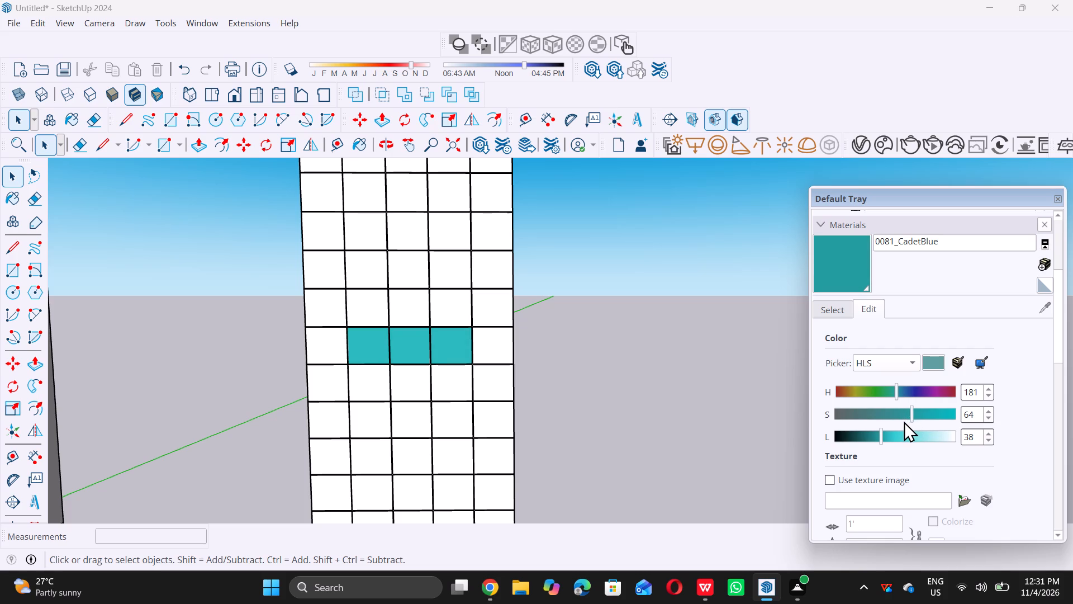
pyautogui.click(909, 411)
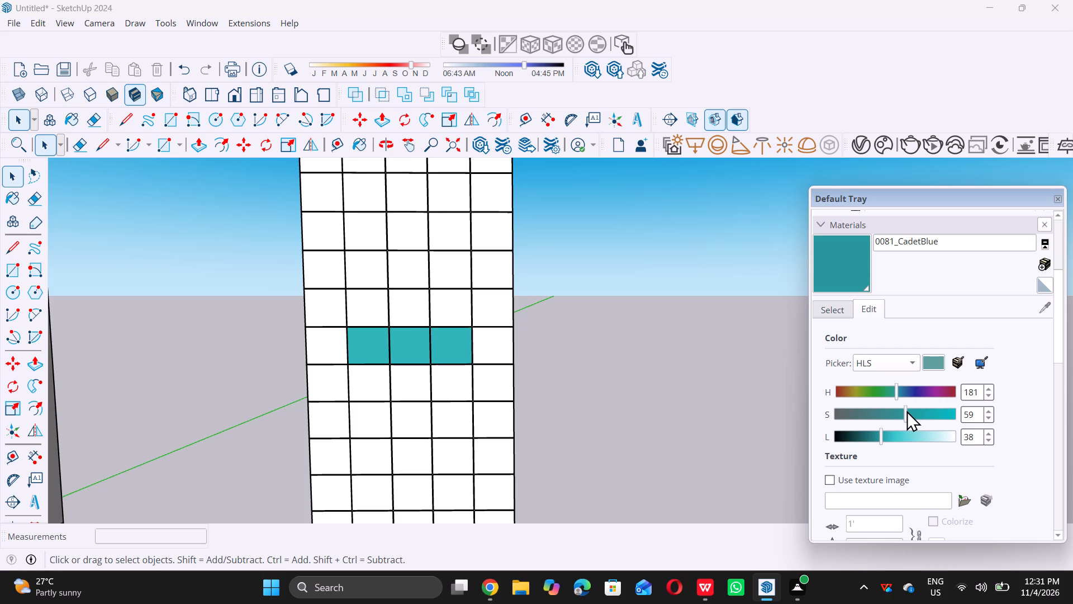
pyautogui.tripleClick(906, 410)
# Paint the first and fifth tiles of the partly coloured row and all five tiles of the row beneath it with the edited CadetBlue.
pyautogui.click(850, 275)
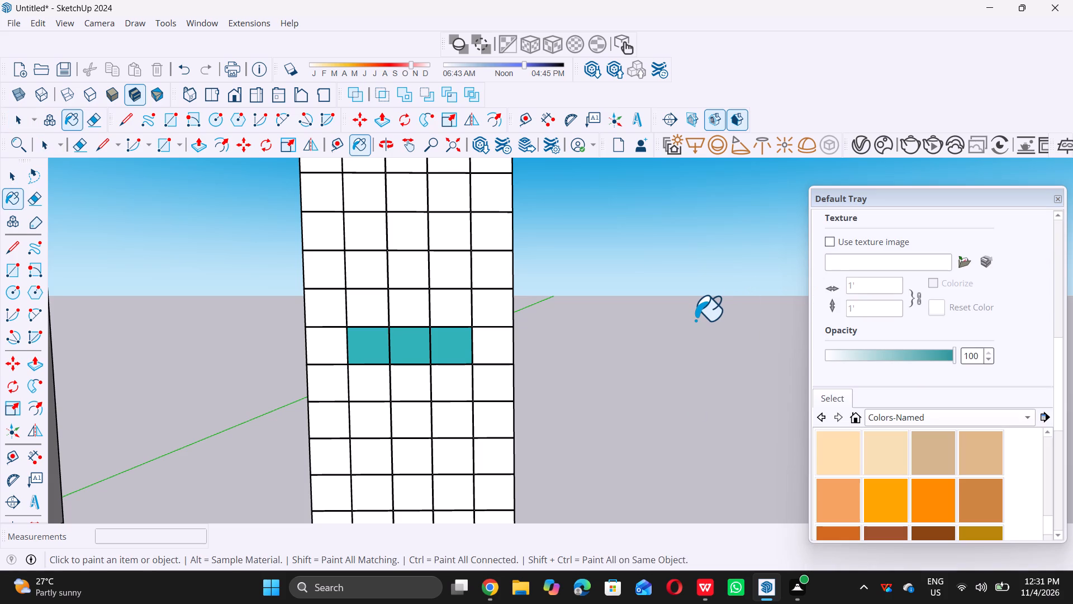
pyautogui.scroll(5, 477, 361)
pyautogui.click(495, 344)
pyautogui.click(496, 404)
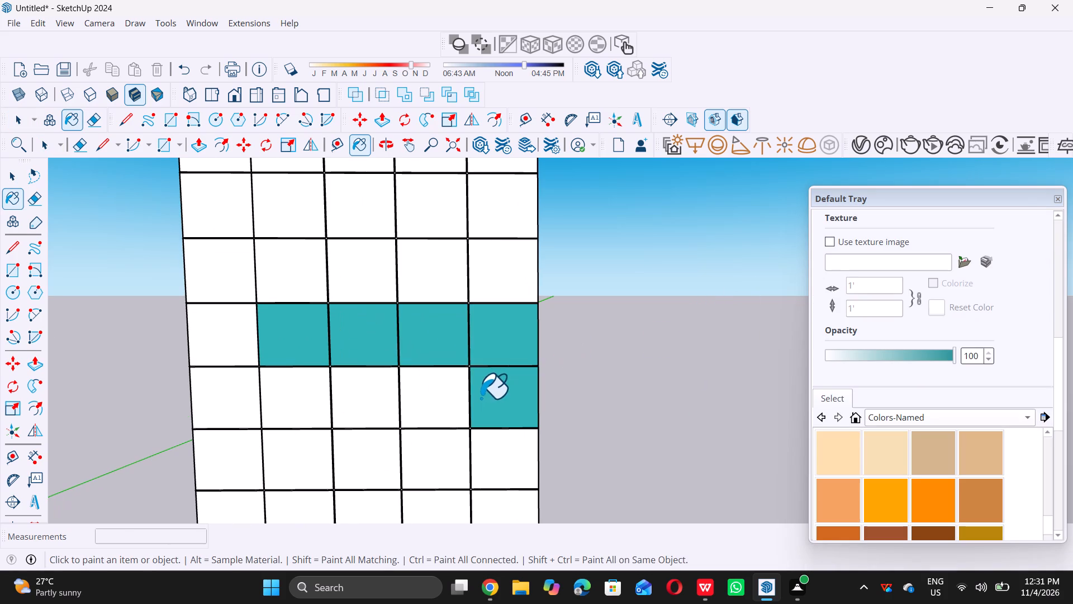
pyautogui.doubleClick(444, 393)
pyautogui.doubleClick(351, 399)
pyautogui.click(302, 397)
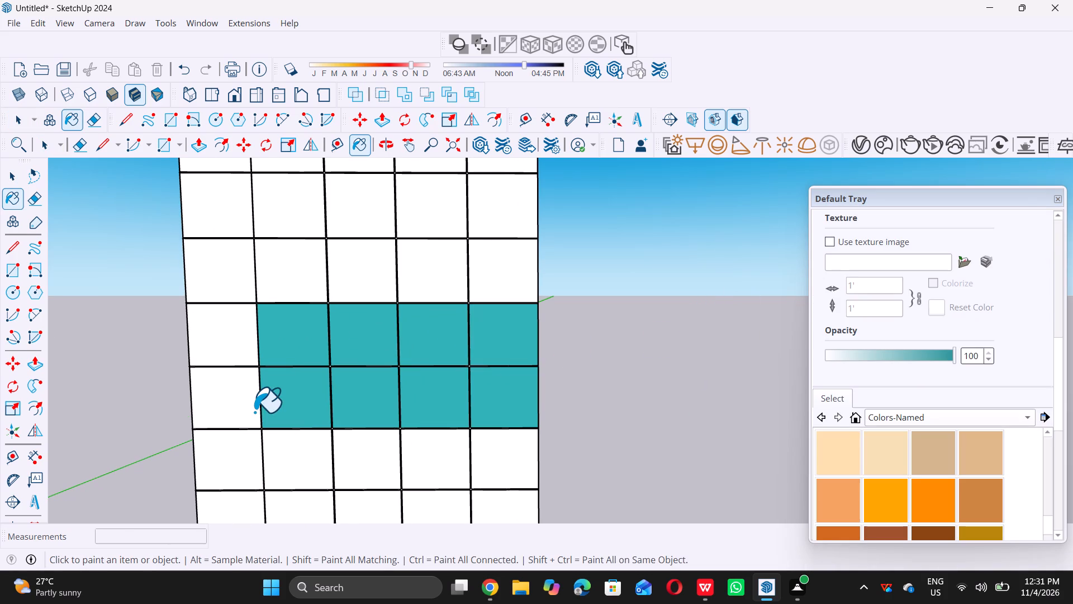
pyautogui.doubleClick(248, 410)
pyautogui.doubleClick(230, 352)
# Paint all five tiles of the row directly above the coloured rows with the edited CadetBlue.
pyautogui.doubleClick(226, 287)
pyautogui.click(277, 271)
pyautogui.moveTo(279, 272); pyautogui.dragTo(288, 272)
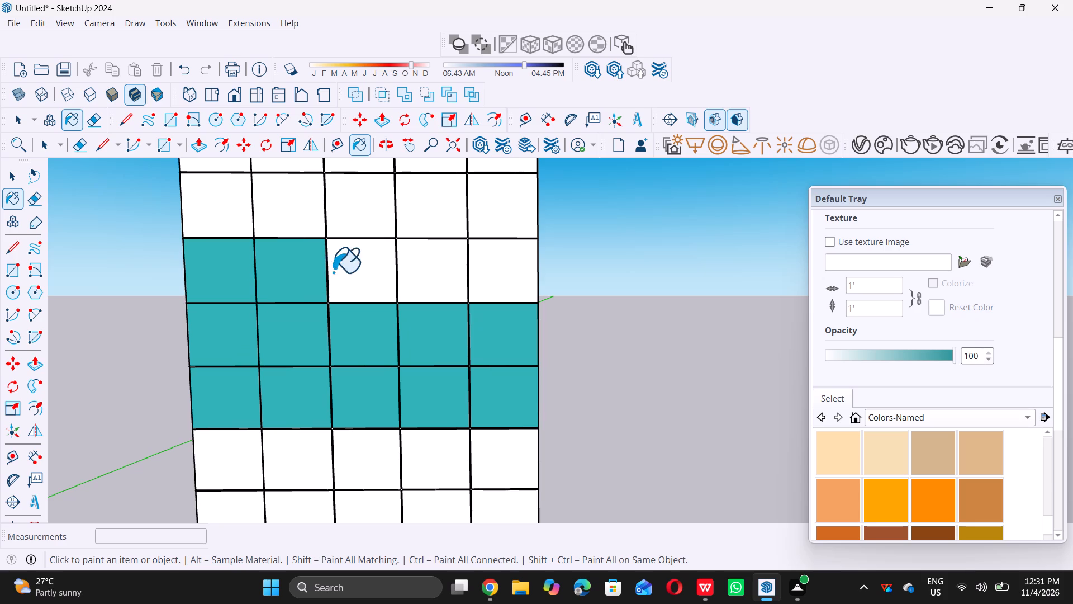
pyautogui.moveTo(333, 272); pyautogui.dragTo(357, 282)
pyautogui.click(440, 279)
pyautogui.moveTo(443, 280); pyautogui.dragTo(451, 279)
pyautogui.moveTo(457, 278); pyautogui.dragTo(468, 275)
pyautogui.click(510, 265)
# Paint all five tiles of the first white row beneath the coloured band with the edited CadetBlue.
pyautogui.scroll(-9, 506, 266)
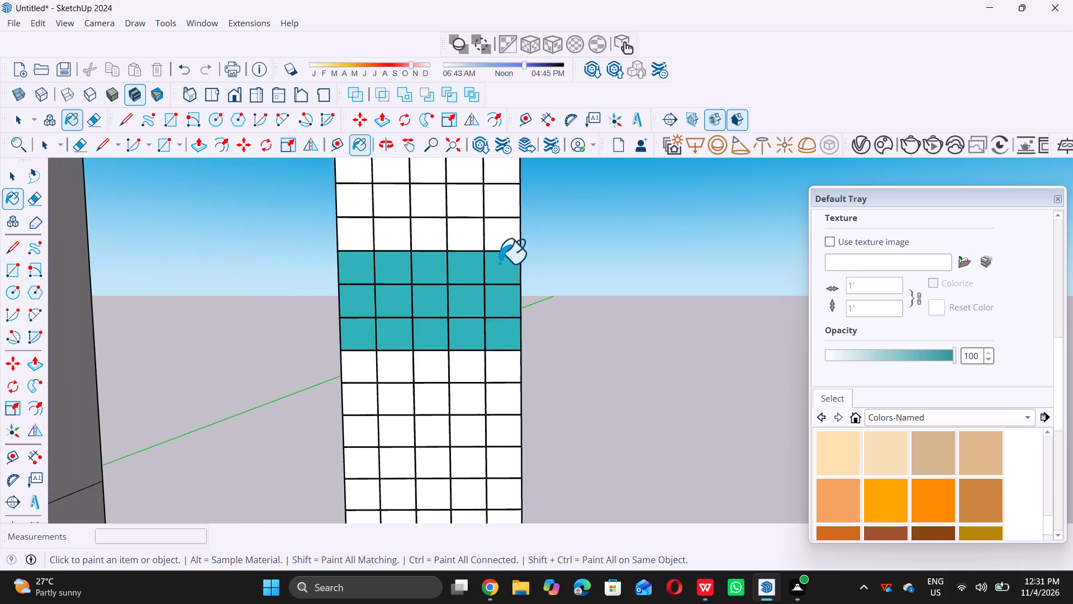
pyautogui.scroll(-7, 499, 263)
pyautogui.scroll(7, 448, 382)
pyautogui.scroll(6, 399, 249)
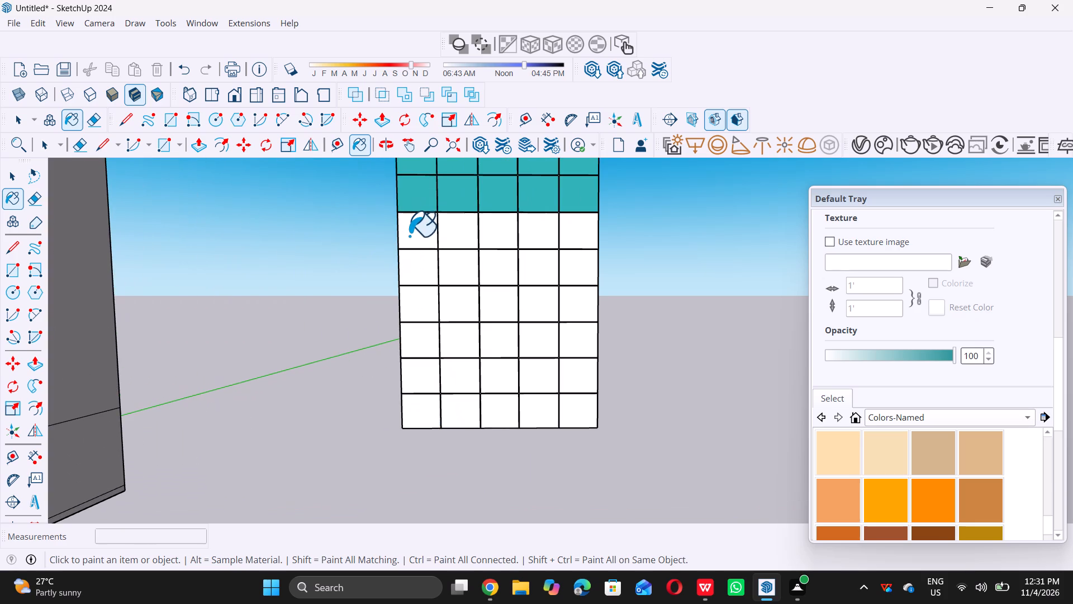
pyautogui.doubleClick(416, 230)
pyautogui.click(472, 229)
pyautogui.click(507, 232)
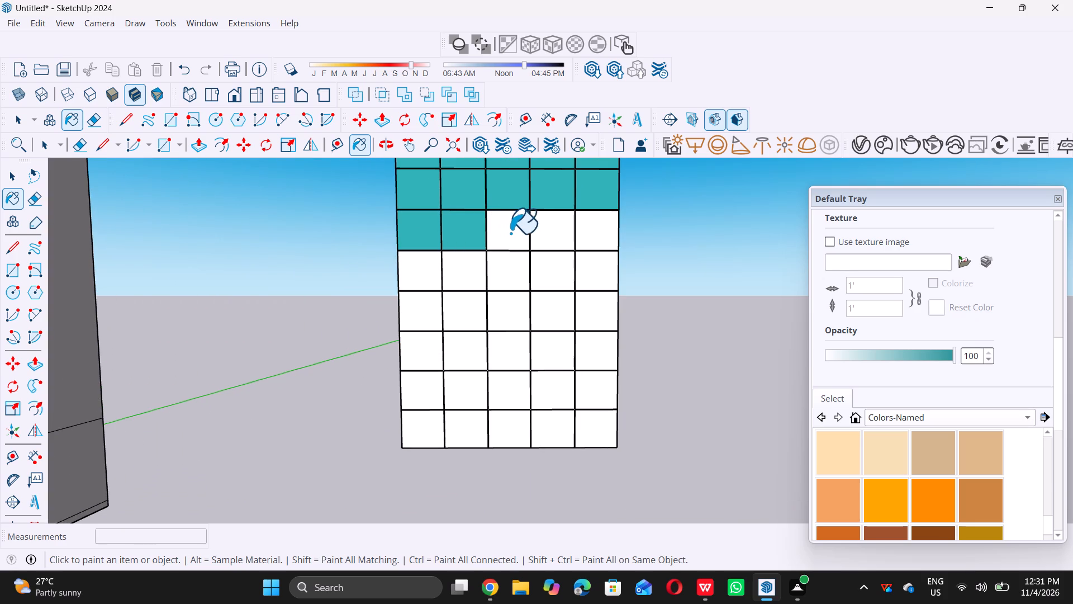
pyautogui.moveTo(511, 234); pyautogui.dragTo(519, 236)
pyautogui.moveTo(563, 231); pyautogui.dragTo(570, 232)
pyautogui.moveTo(600, 234); pyautogui.dragTo(600, 246)
# Paint the ten tiles of the two rows directly beneath the coloured band with the edited CadetBlue.
pyautogui.doubleClick(588, 279)
pyautogui.click(550, 286)
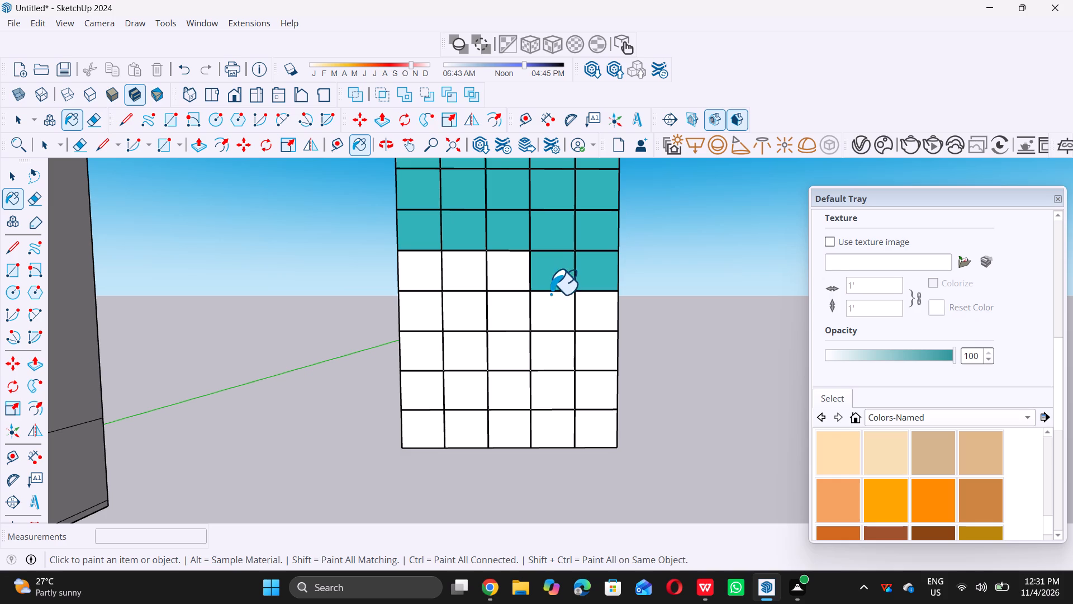
pyautogui.click(549, 326)
pyautogui.click(584, 317)
pyautogui.click(514, 312)
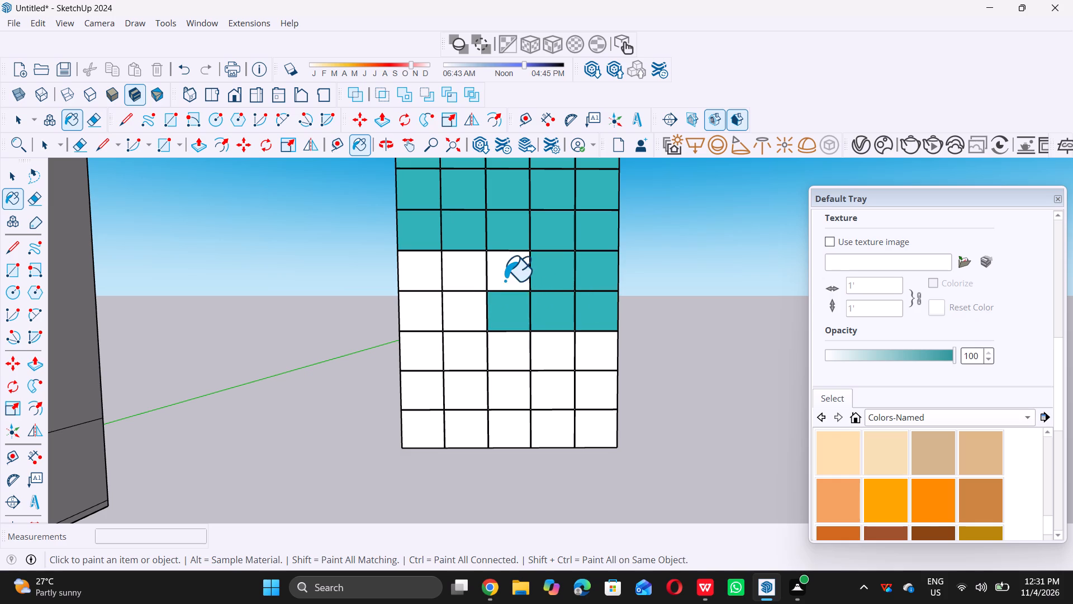
pyautogui.click(505, 280)
pyautogui.moveTo(461, 280); pyautogui.dragTo(447, 315)
pyautogui.doubleClick(447, 315)
pyautogui.moveTo(395, 277); pyautogui.dragTo(401, 282)
pyautogui.click(402, 283)
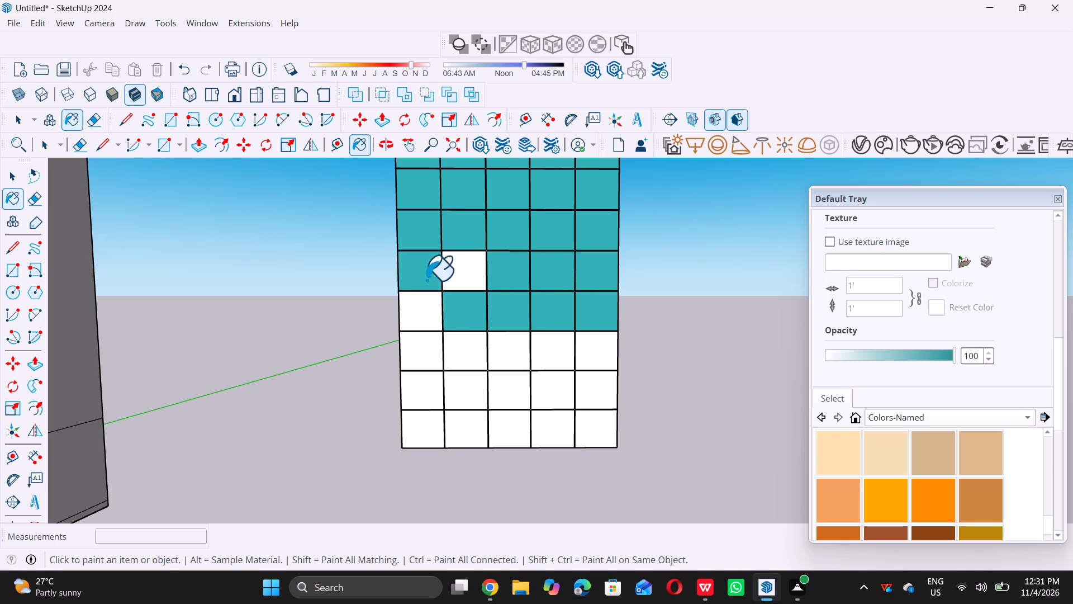
pyautogui.doubleClick(455, 272)
pyautogui.click(412, 310)
# Paint all five tiles of the third row from the panel's bottom with the edited CadetBlue.
pyautogui.click(411, 355)
pyautogui.click(417, 360)
pyautogui.click(431, 366)
pyautogui.doubleClick(449, 363)
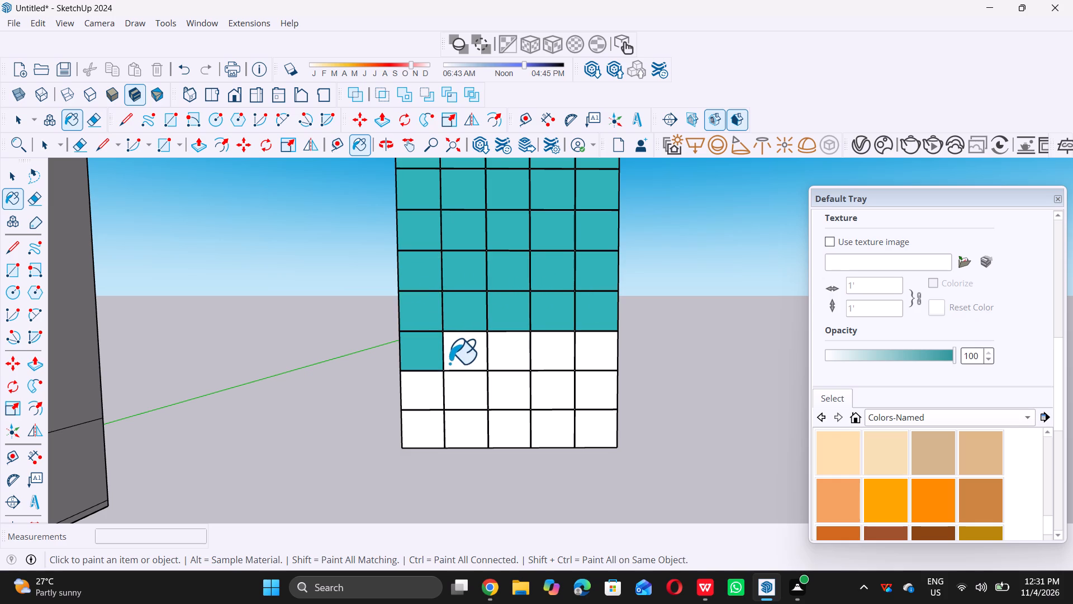
pyautogui.click(497, 359)
pyautogui.click(548, 362)
pyautogui.doubleClick(578, 366)
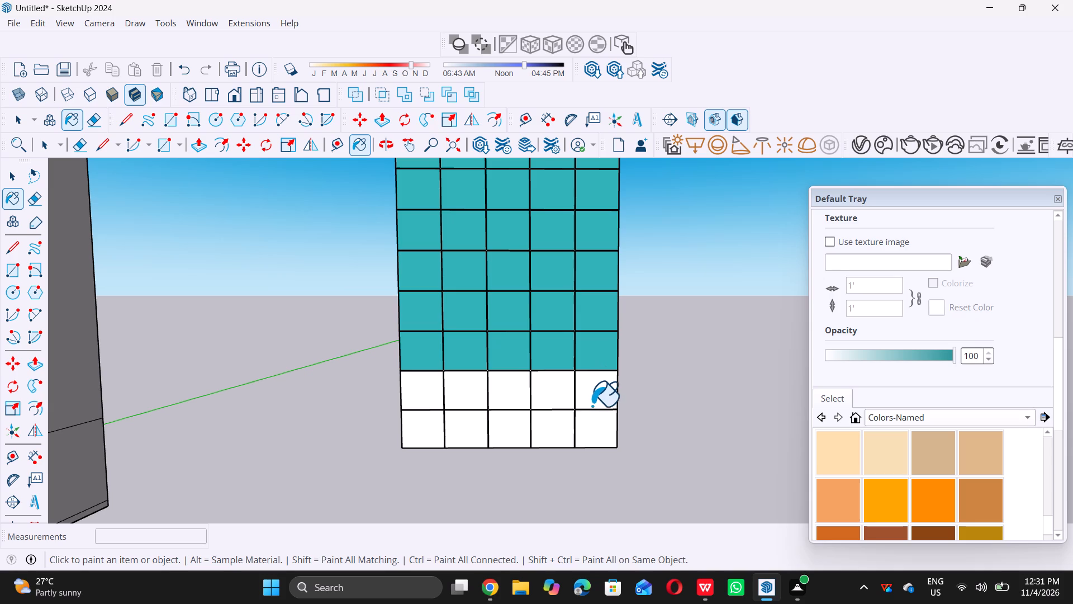
# Paint the ten tiles of the panel's two bottom rows with the edited CadetBlue.
pyautogui.doubleClick(592, 405)
pyautogui.doubleClick(589, 427)
pyautogui.moveTo(564, 431); pyautogui.dragTo(558, 422)
pyautogui.click(535, 376)
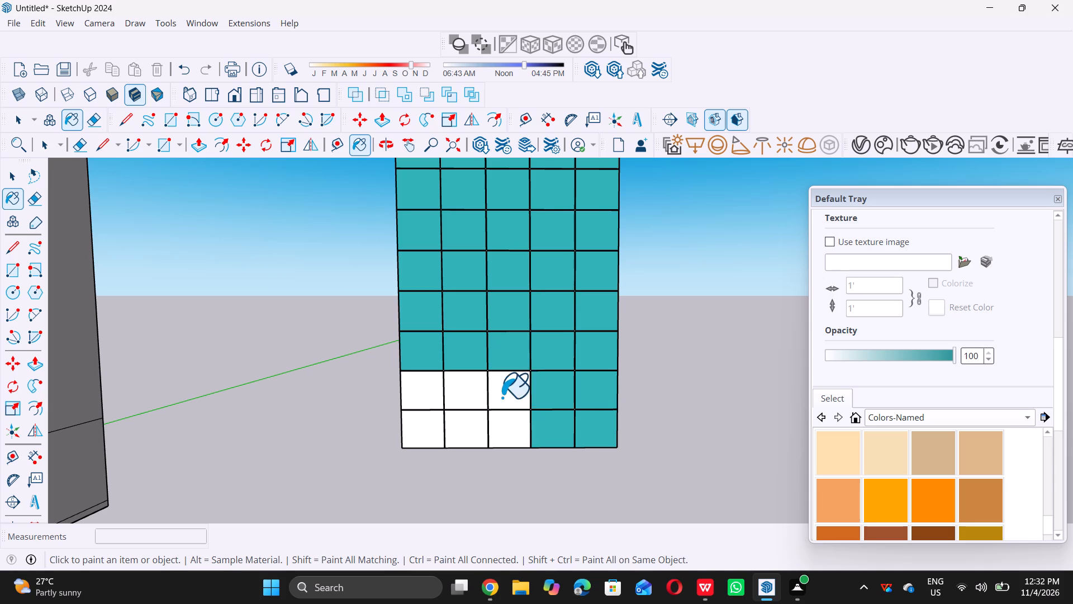
pyautogui.moveTo(502, 394); pyautogui.dragTo(502, 418)
pyautogui.doubleClick(504, 419)
pyautogui.tripleClick(505, 389)
pyautogui.doubleClick(447, 400)
pyautogui.moveTo(457, 415); pyautogui.dragTo(458, 426)
pyautogui.doubleClick(419, 411)
pyautogui.moveTo(420, 386); pyautogui.dragTo(420, 391)
pyautogui.click(420, 392)
pyautogui.doubleClick(411, 422)
# Paint the five tiles of the third white row above the panel's coloured lower part with the edited CadetBlue.
pyautogui.scroll(-13, 418, 434)
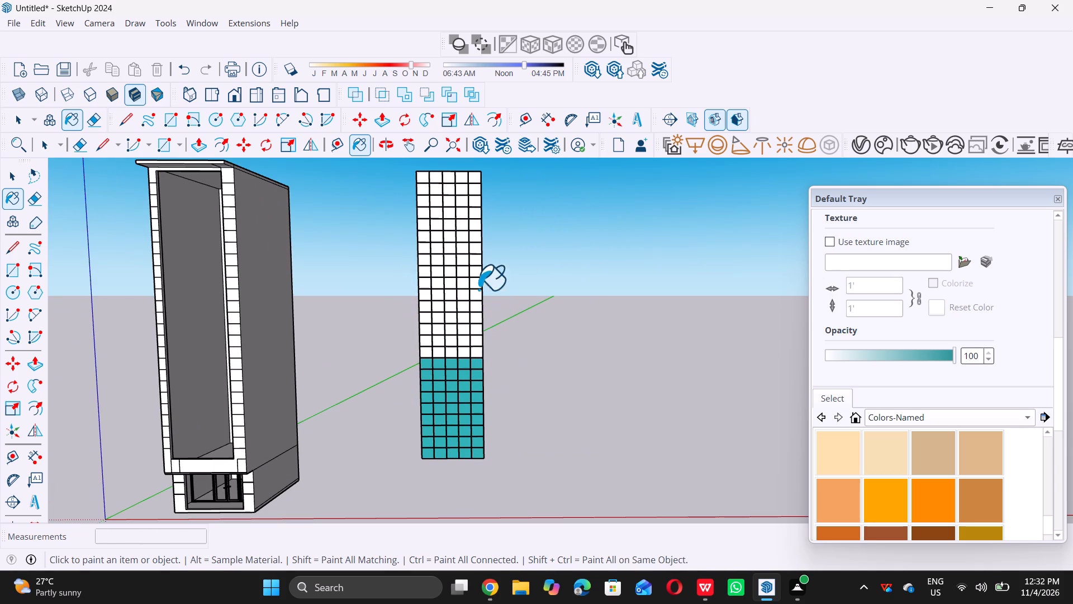
pyautogui.scroll(8, 469, 272)
pyautogui.scroll(8, 419, 388)
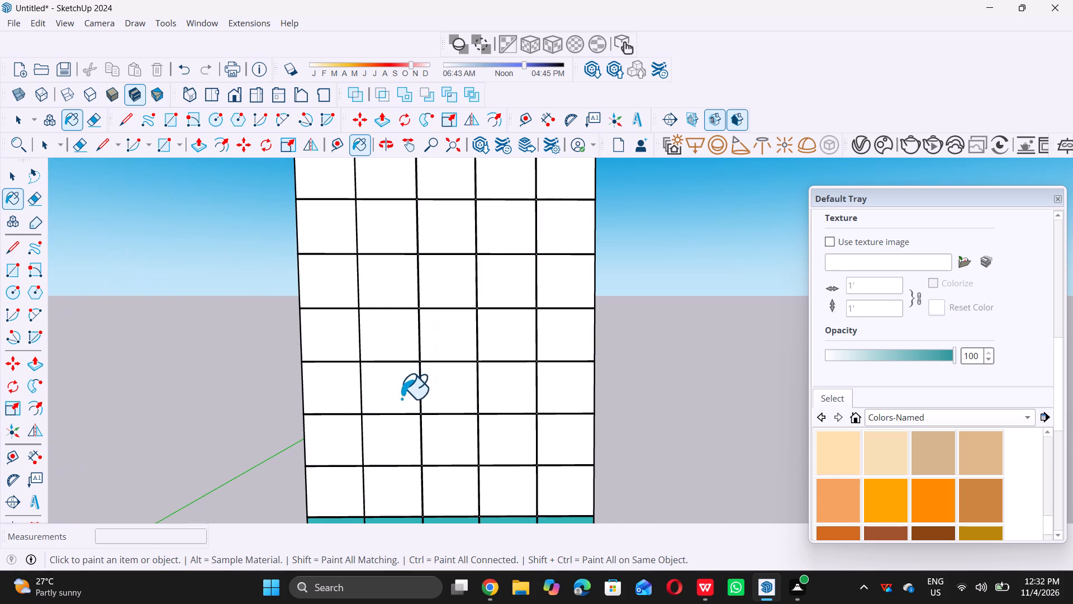
pyautogui.doubleClick(331, 388)
pyautogui.click(373, 385)
pyautogui.click(378, 386)
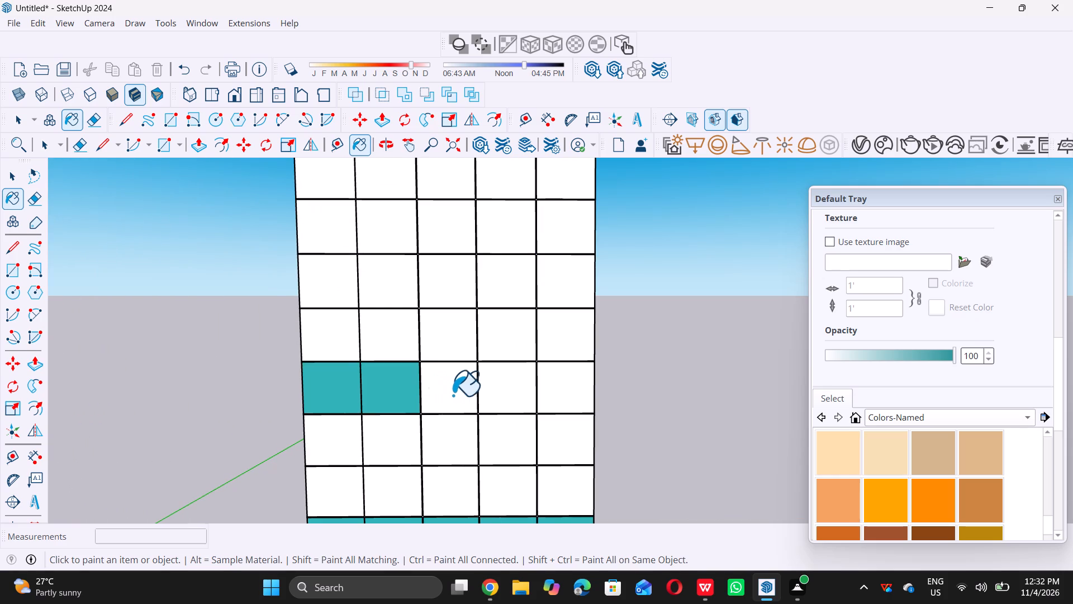
pyautogui.click(463, 394)
pyautogui.doubleClick(523, 381)
pyautogui.click(545, 388)
pyautogui.doubleClick(552, 364)
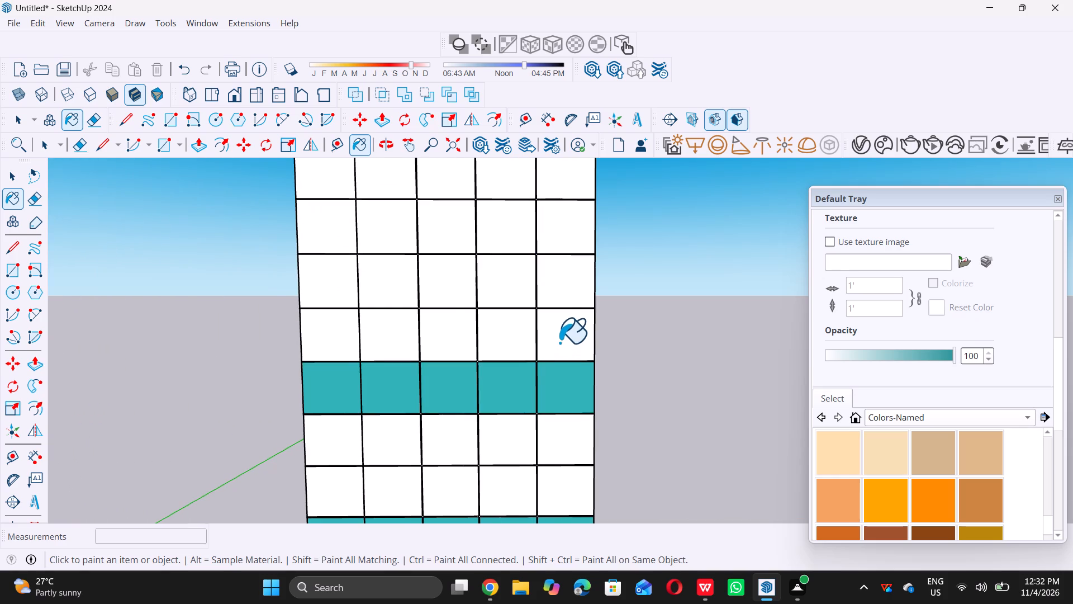
# Paint the five tiles of the white row directly above the newly coloured row with the edited CadetBlue.
pyautogui.tripleClick(562, 336)
pyautogui.click(562, 336)
pyautogui.doubleClick(519, 341)
pyautogui.doubleClick(463, 338)
pyautogui.click(401, 337)
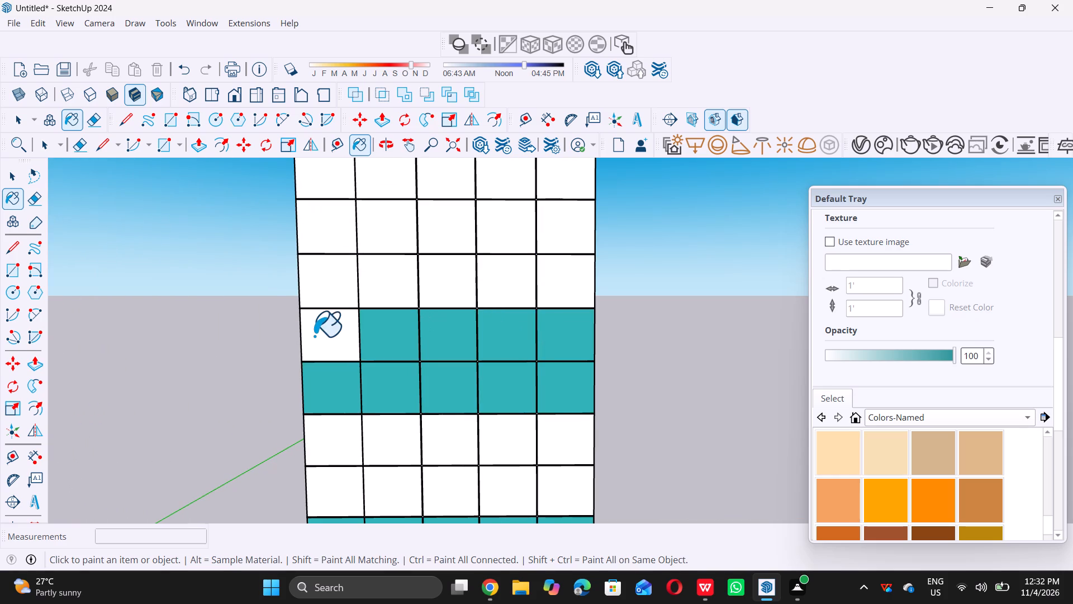
pyautogui.doubleClick(314, 334)
# Paint the ten tiles of the two white rows left between the coloured areas with the edited CadetBlue.
pyautogui.doubleClick(336, 435)
pyautogui.doubleClick(393, 441)
pyautogui.doubleClick(441, 436)
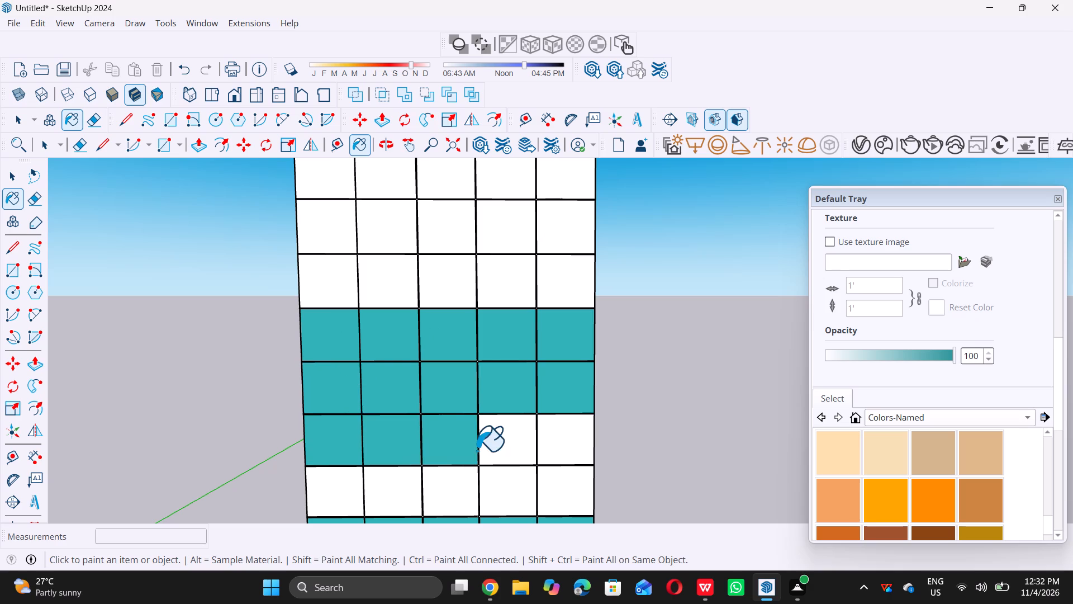
pyautogui.doubleClick(491, 449)
pyautogui.click(549, 450)
pyautogui.scroll(-5, 454, 386)
pyautogui.scroll(2, 463, 428)
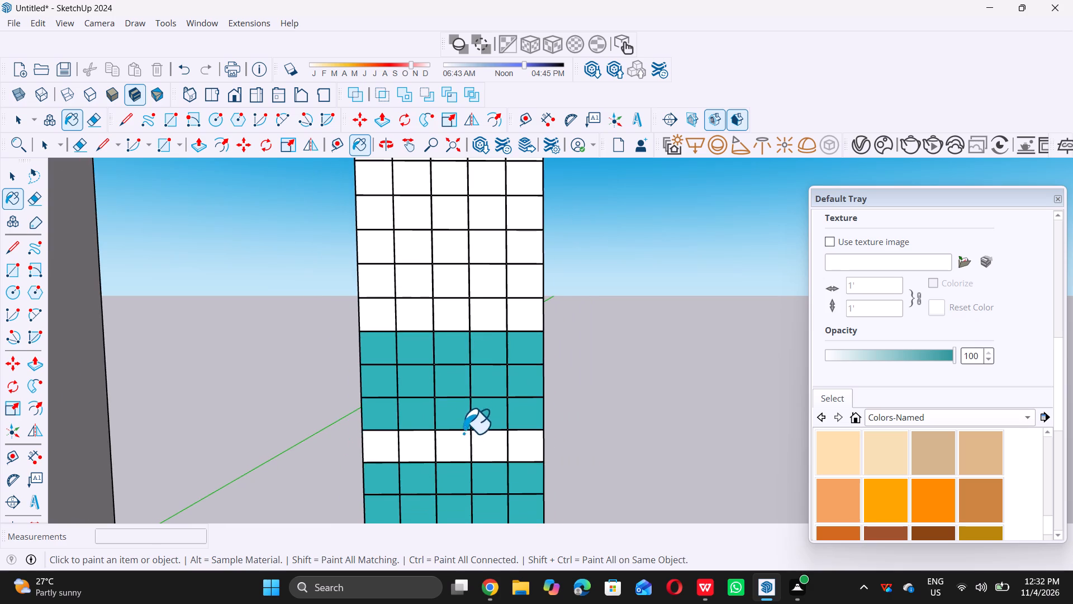
pyautogui.scroll(4, 463, 433)
pyautogui.doubleClick(319, 463)
pyautogui.doubleClick(380, 459)
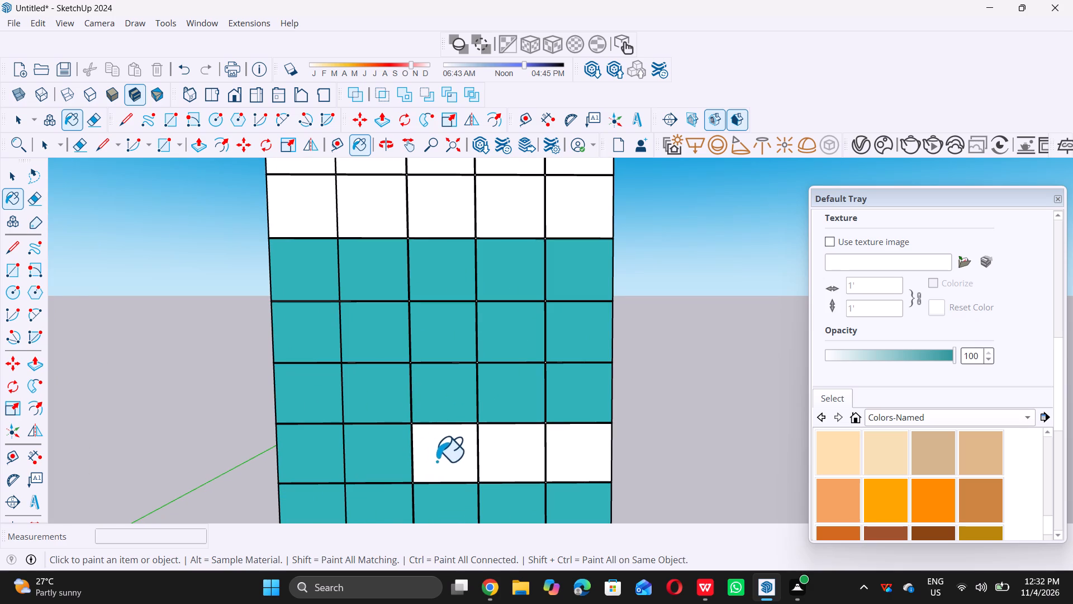
pyautogui.doubleClick(437, 460)
pyautogui.moveTo(450, 462); pyautogui.dragTo(464, 465)
pyautogui.doubleClick(506, 461)
pyautogui.click(562, 465)
# Paint eight tiles up the panel's leftmost column, starting directly above the coloured area, with the edited CadetBlue.
pyautogui.scroll(-9, 529, 470)
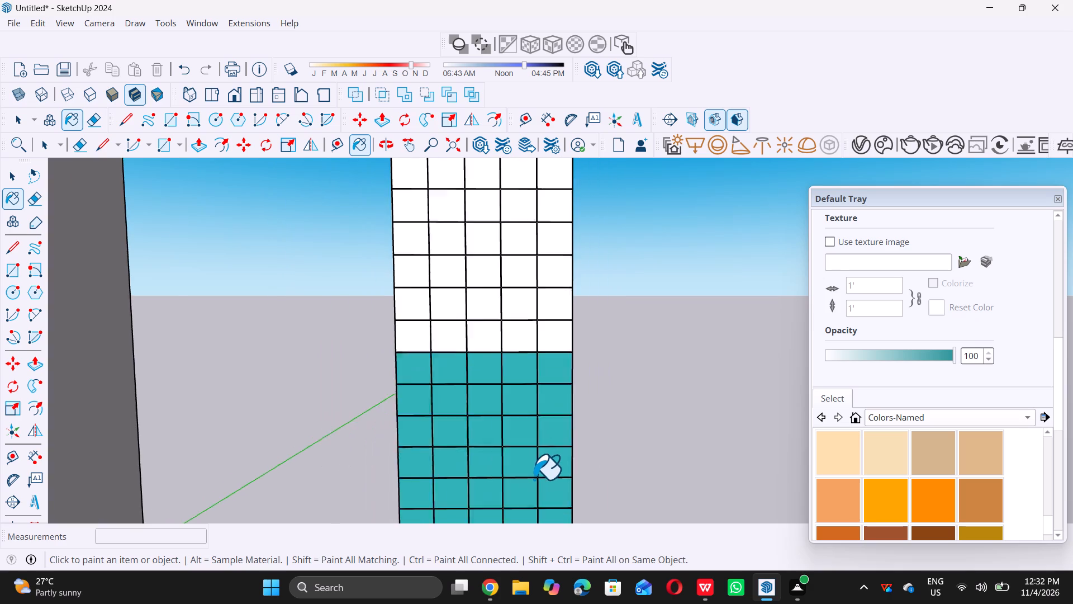
pyautogui.scroll(-13, 540, 465)
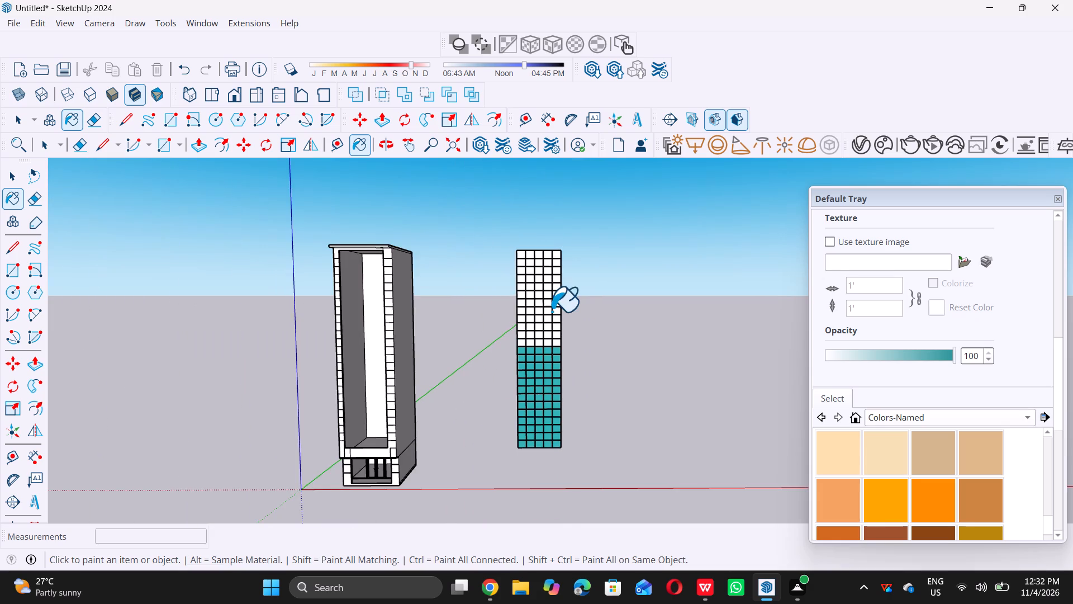
pyautogui.scroll(15, 552, 311)
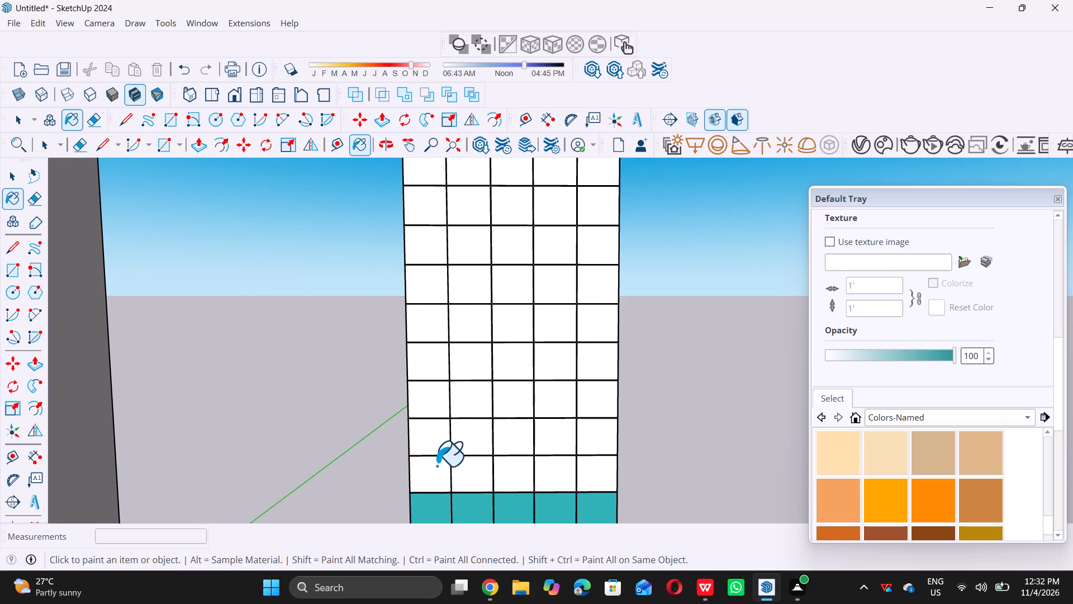
pyautogui.click(428, 478)
pyautogui.doubleClick(434, 431)
pyautogui.tripleClick(427, 405)
pyautogui.click(428, 391)
pyautogui.click(428, 371)
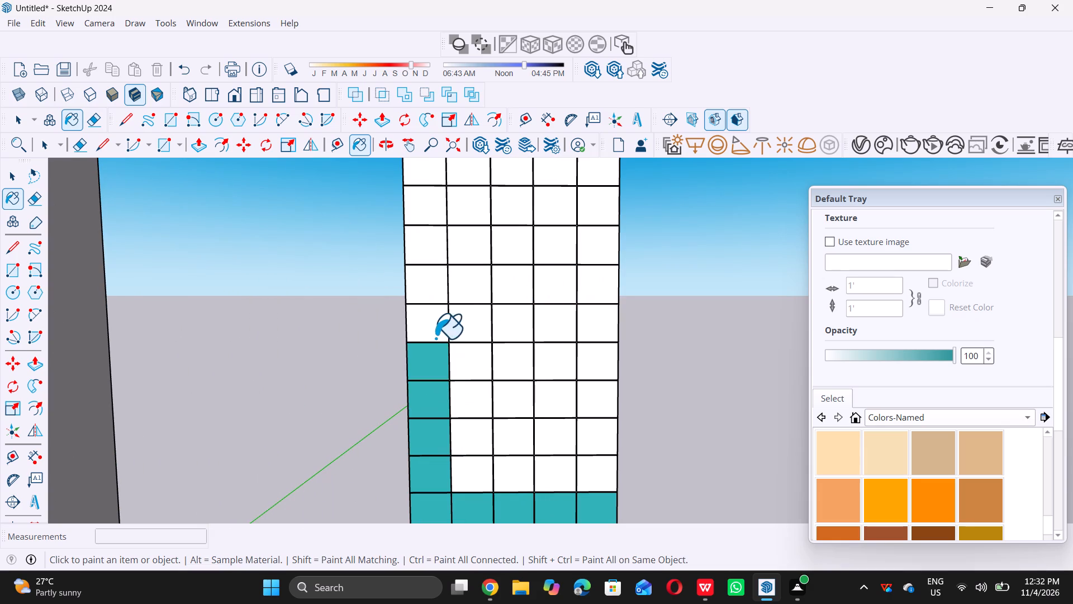
pyautogui.doubleClick(436, 335)
pyautogui.doubleClick(410, 305)
pyautogui.click(424, 280)
pyautogui.click(426, 248)
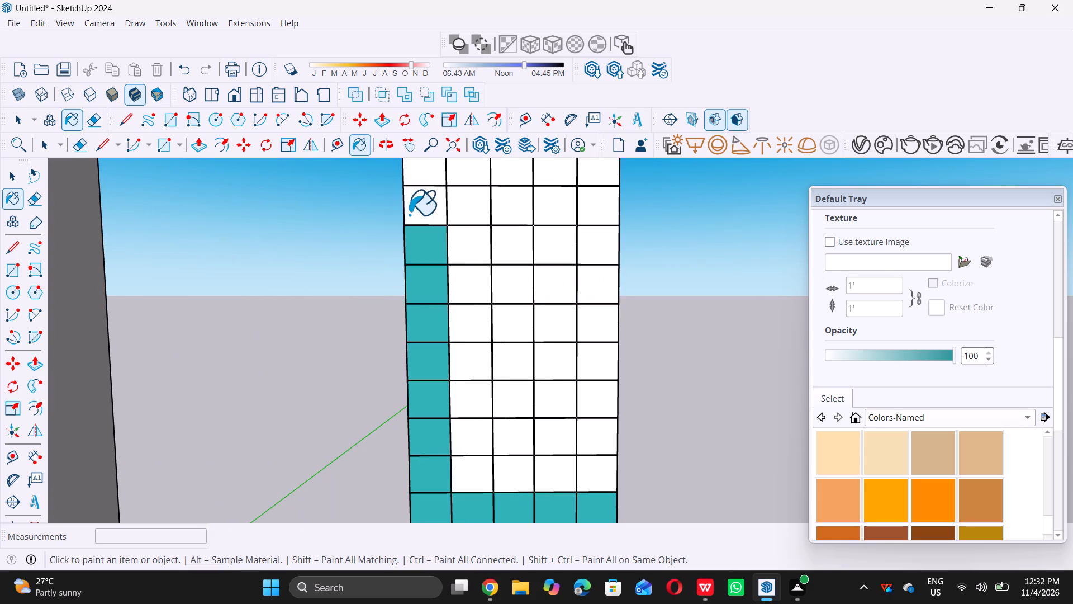
pyautogui.tripleClick(409, 214)
# Paint the remaining eight tiles of the two rows level with the top of the coloured left column.
pyautogui.click(458, 207)
pyautogui.moveTo(467, 209); pyautogui.dragTo(473, 211)
pyautogui.click(514, 212)
pyautogui.click(521, 214)
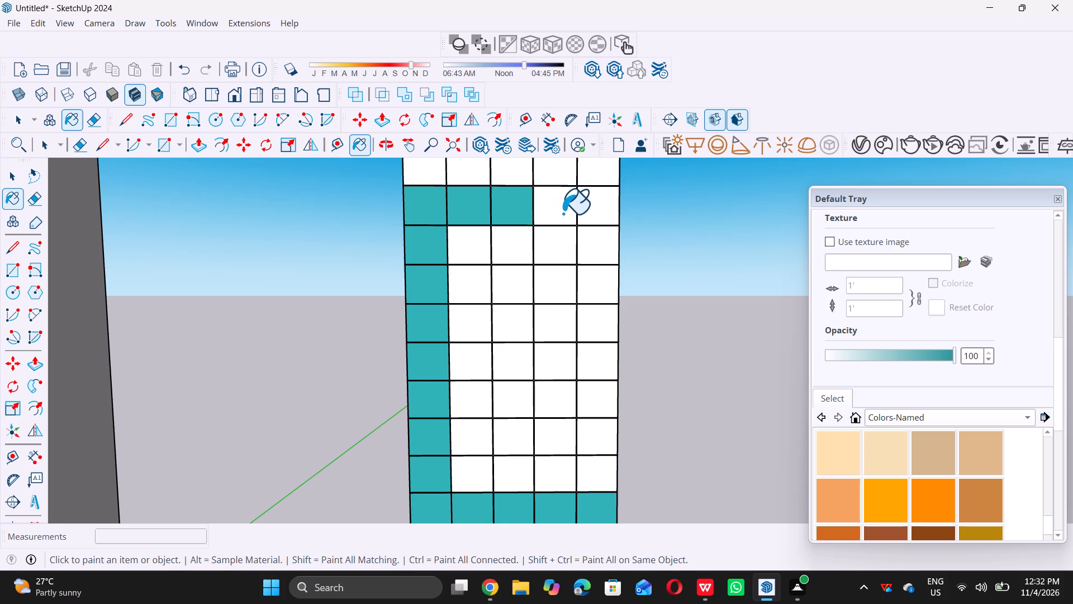
pyautogui.doubleClick(563, 213)
pyautogui.doubleClick(605, 214)
pyautogui.click(606, 251)
pyautogui.doubleClick(579, 253)
pyautogui.doubleClick(558, 253)
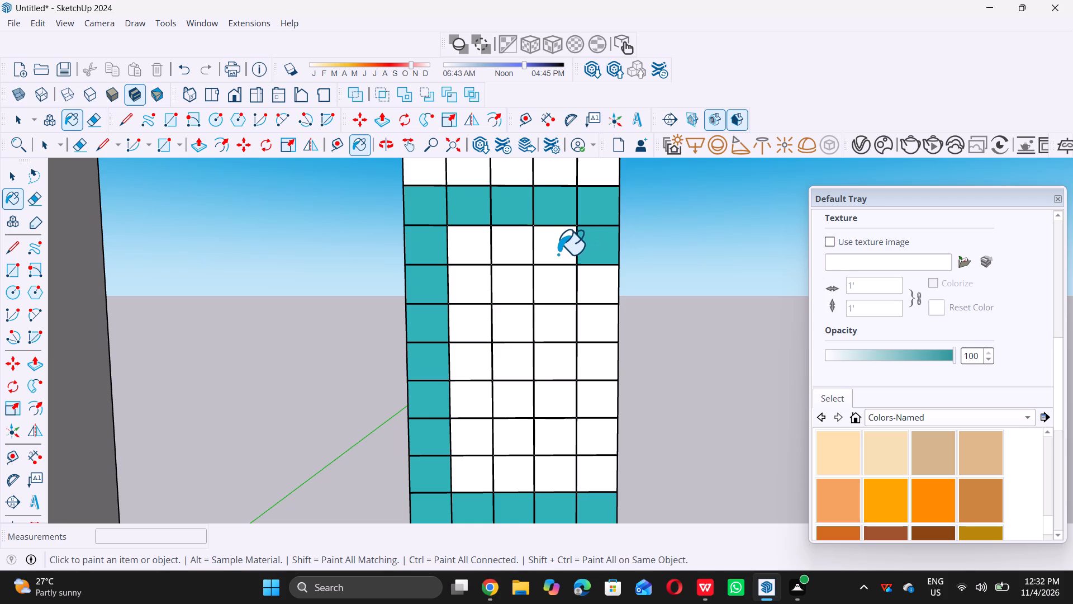
pyautogui.tripleClick(511, 259)
pyautogui.tripleClick(460, 249)
pyautogui.click(465, 257)
# Paint the four white tiles of the row directly beneath those two coloured rows with the edited CadetBlue.
pyautogui.doubleClick(466, 281)
pyautogui.moveTo(469, 286); pyautogui.dragTo(474, 288)
pyautogui.moveTo(486, 291); pyautogui.dragTo(491, 292)
pyautogui.click(521, 293)
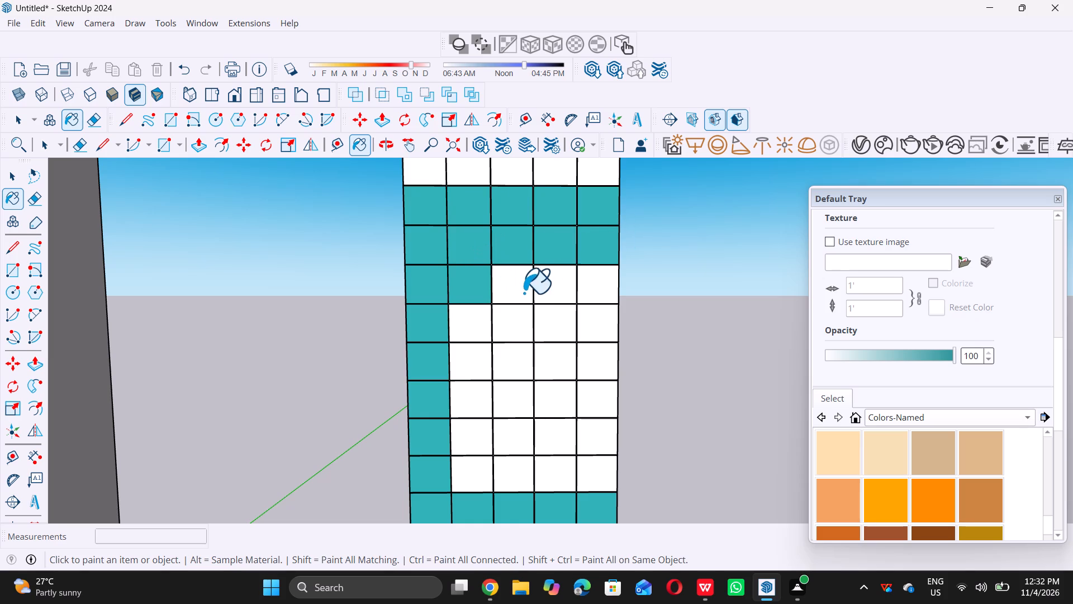
pyautogui.doubleClick(550, 285)
pyautogui.doubleClick(590, 286)
# Paint the ten white tiles in the two rightmost columns of the enclosed white block with the edited CadetBlue.
pyautogui.click(587, 329)
pyautogui.doubleClick(583, 367)
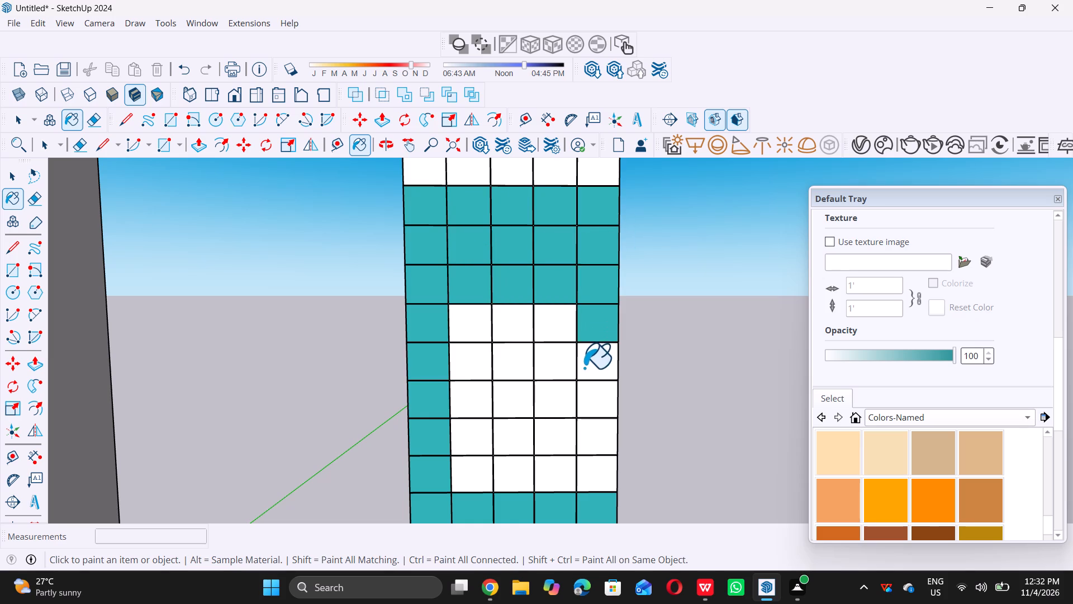
pyautogui.doubleClick(591, 388)
pyautogui.click(597, 427)
pyautogui.doubleClick(592, 469)
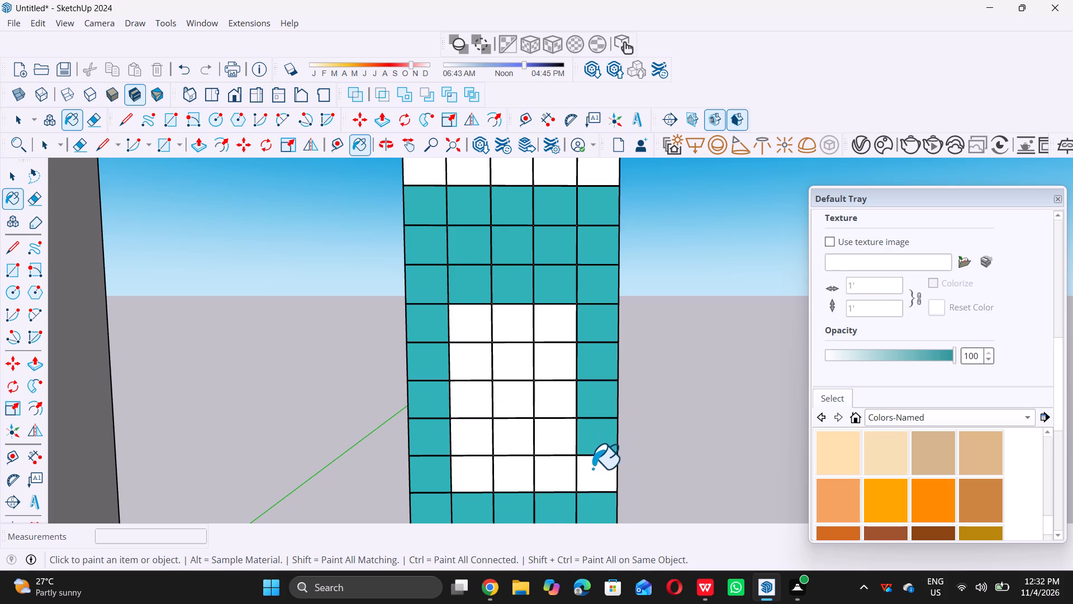
pyautogui.doubleClick(552, 476)
pyautogui.click(557, 430)
pyautogui.doubleClick(555, 407)
pyautogui.moveTo(559, 369); pyautogui.dragTo(560, 358)
pyautogui.doubleClick(564, 326)
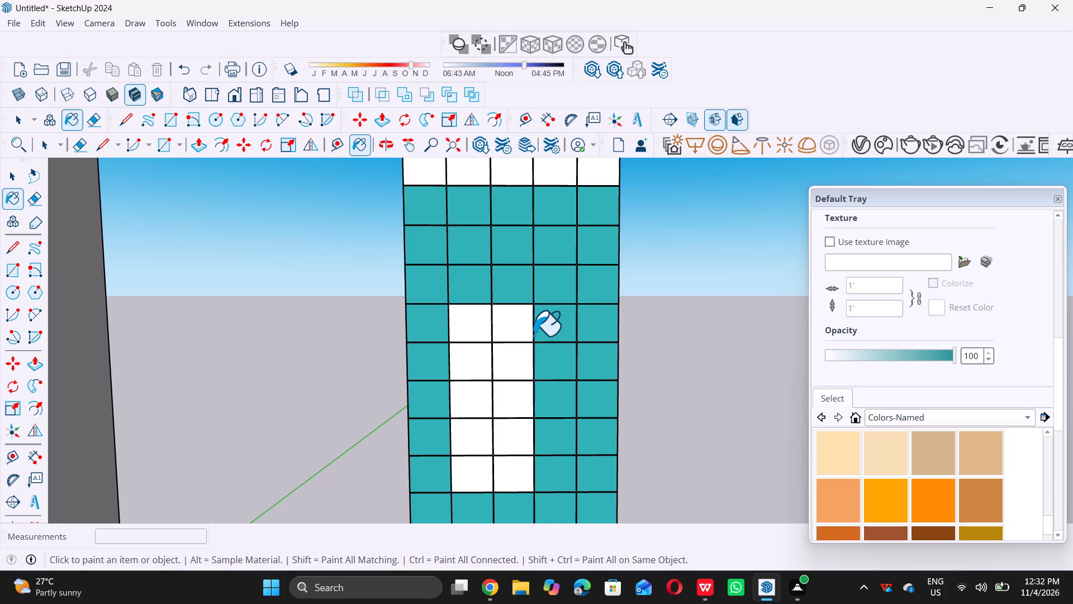
# Paint the five white tiles of the panel's middle column with the edited CadetBlue.
pyautogui.moveTo(510, 328); pyautogui.dragTo(510, 333)
pyautogui.moveTo(510, 336); pyautogui.dragTo(509, 341)
pyautogui.doubleClick(505, 373)
pyautogui.doubleClick(498, 402)
pyautogui.click(507, 412)
pyautogui.doubleClick(523, 445)
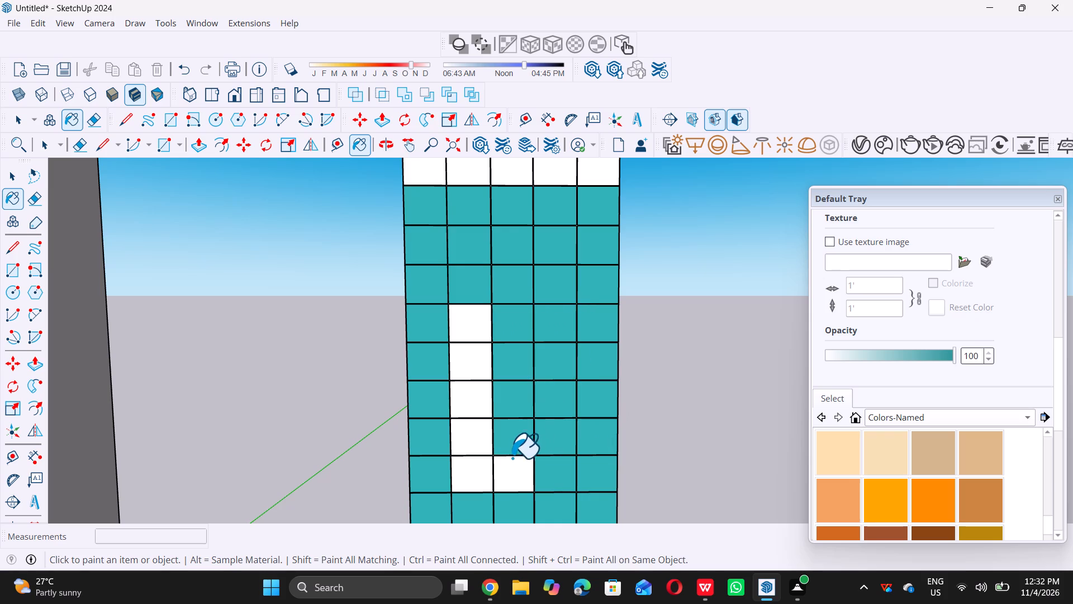
pyautogui.click(512, 466)
# Paint the last five white tiles of the enclosed block, in the panel's second column from the left.
pyautogui.doubleClick(475, 470)
pyautogui.doubleClick(464, 446)
pyautogui.doubleClick(476, 410)
pyautogui.doubleClick(479, 383)
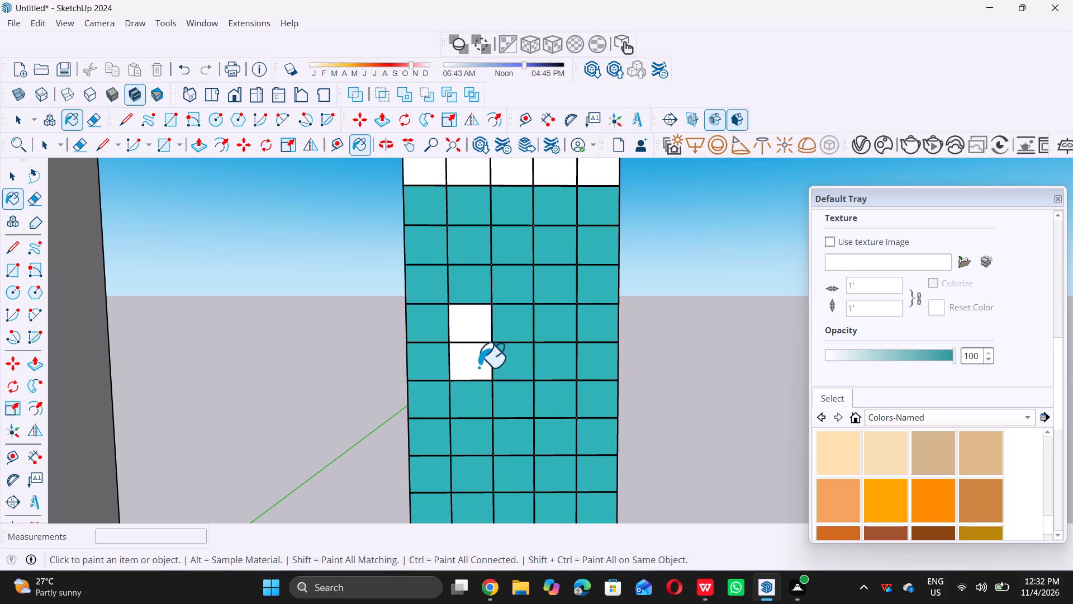
pyautogui.click(477, 361)
pyautogui.click(477, 358)
pyautogui.doubleClick(481, 336)
# Paint the five tiles of the panel's topmost row with the edited CadetBlue.
pyautogui.scroll(-10, 487, 382)
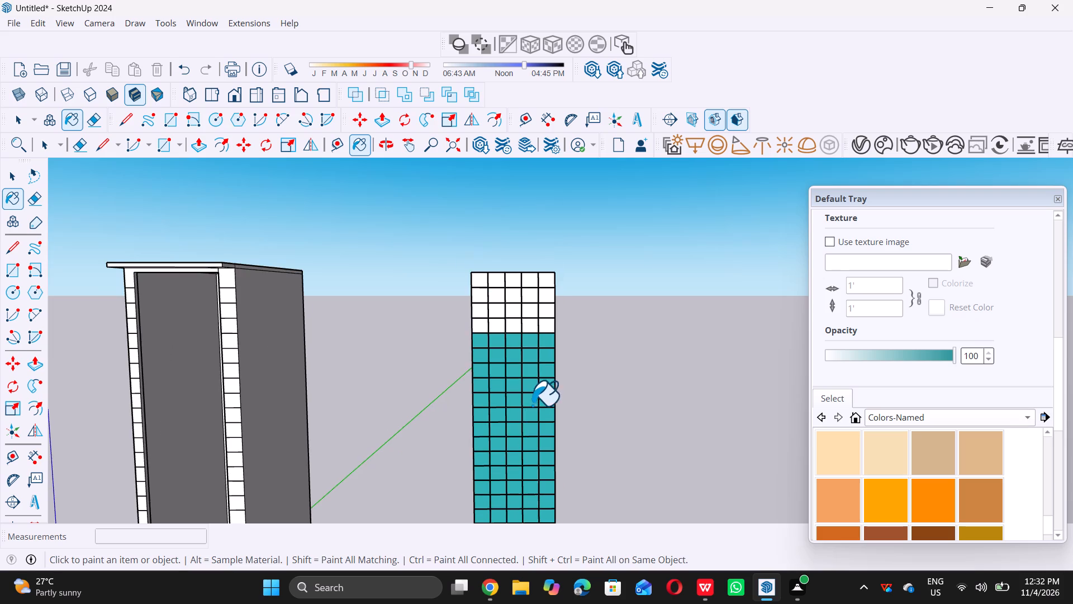
pyautogui.scroll(5, 548, 351)
pyautogui.scroll(5, 501, 292)
pyautogui.moveTo(381, 214); pyautogui.dragTo(387, 215)
pyautogui.moveTo(391, 215); pyautogui.dragTo(400, 217)
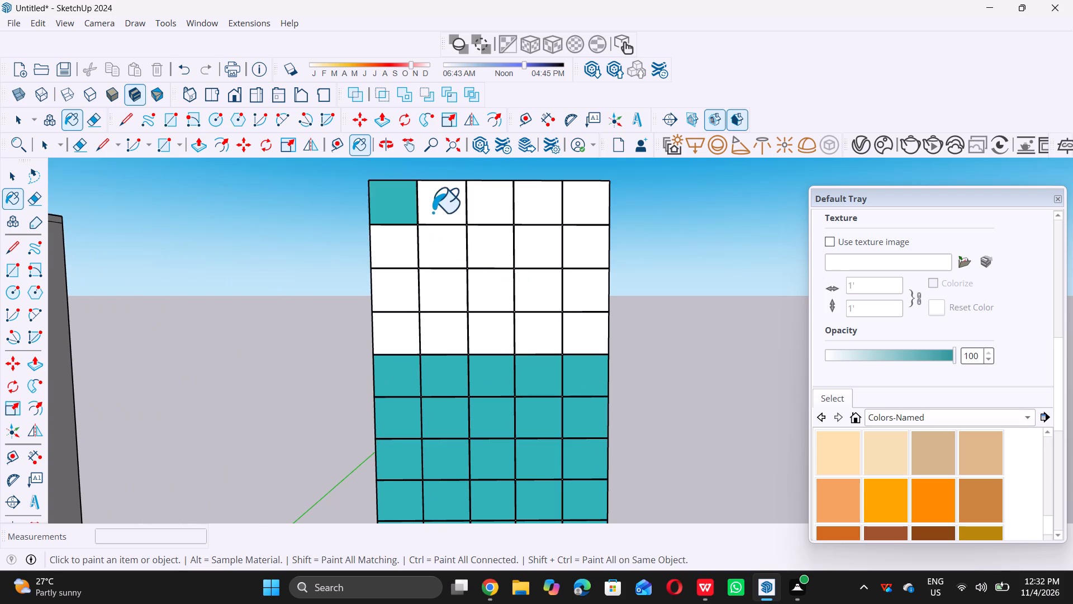
pyautogui.click(439, 210)
pyautogui.moveTo(486, 210); pyautogui.dragTo(495, 211)
pyautogui.doubleClick(509, 209)
pyautogui.click(544, 210)
pyautogui.click(580, 210)
pyautogui.click(580, 213)
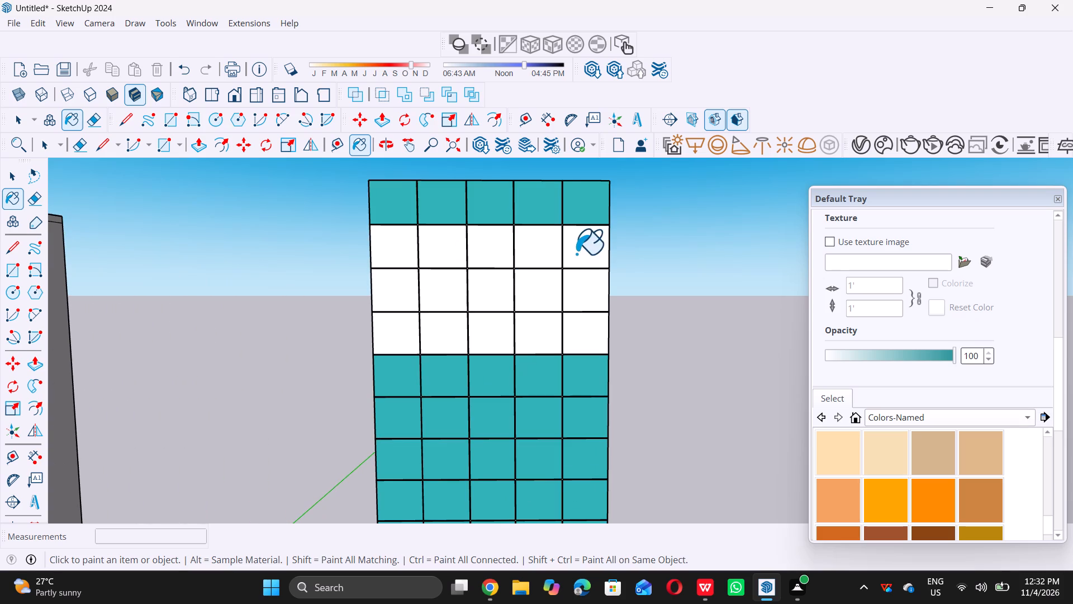
# Paint the six white tiles in the two rightmost columns beneath the top row with the edited CadetBlue.
pyautogui.tripleClick(576, 254)
pyautogui.click(576, 254)
pyautogui.doubleClick(581, 277)
pyautogui.click(585, 299)
pyautogui.click(590, 337)
pyautogui.click(541, 338)
pyautogui.click(552, 284)
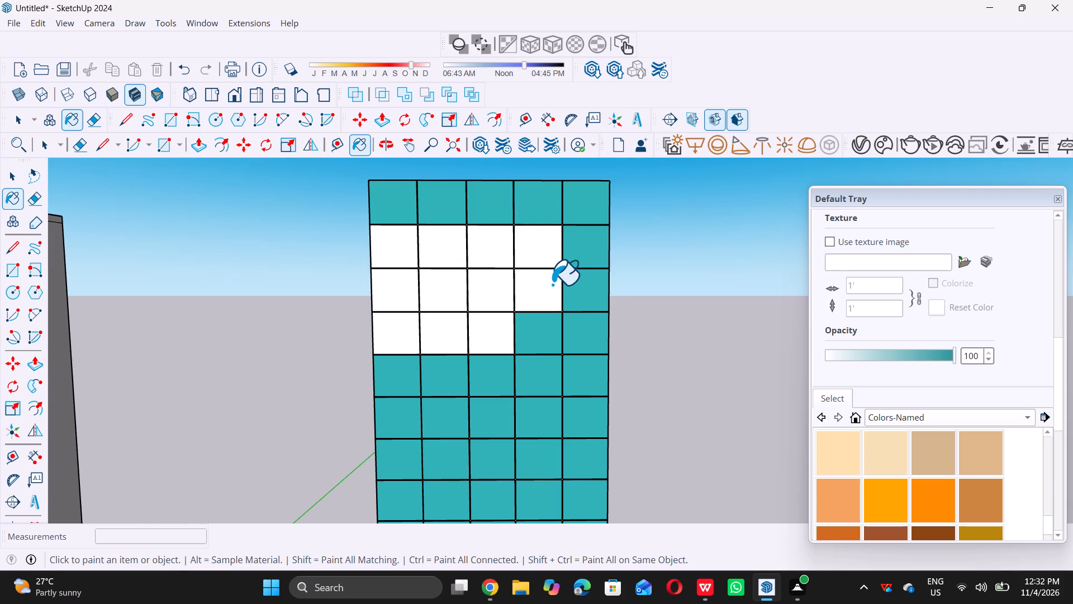
pyautogui.doubleClick(542, 253)
# Paint the last nine white tiles, in the panel's three left columns beneath the top row, with the edited CadetBlue.
pyautogui.doubleClick(496, 258)
pyautogui.click(481, 291)
pyautogui.doubleClick(482, 337)
pyautogui.moveTo(438, 341); pyautogui.dragTo(441, 334)
pyautogui.doubleClick(447, 288)
pyautogui.click(432, 243)
pyautogui.tripleClick(376, 262)
pyautogui.click(389, 298)
pyautogui.tripleClick(393, 329)
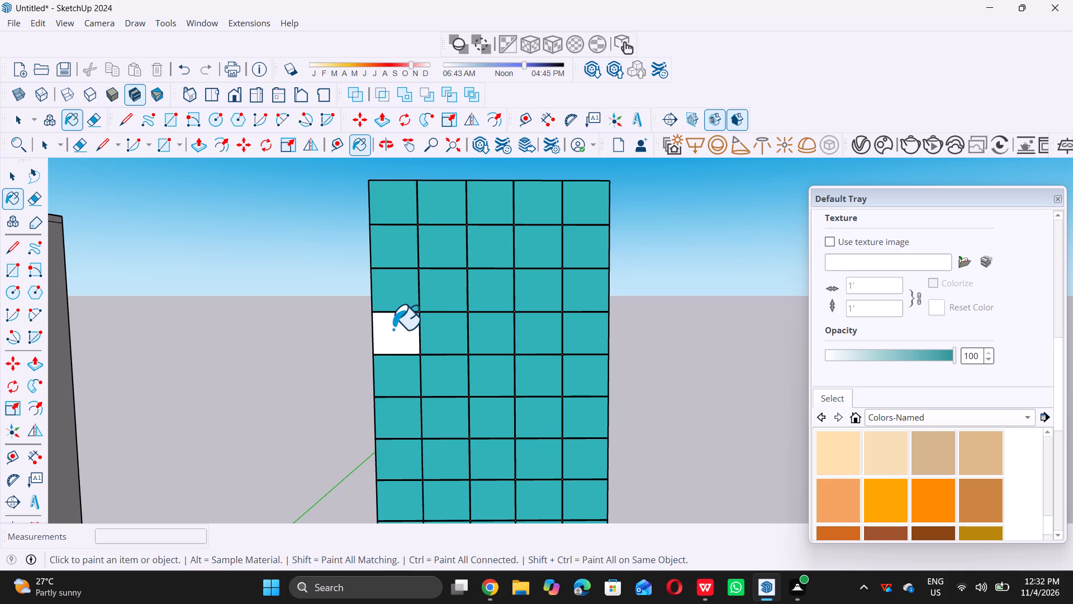
# Paint the white joint grid between the tiles with black from the Colors-Named collection.
pyautogui.scroll(20, 409, 312)
pyautogui.scroll(2, 409, 312)
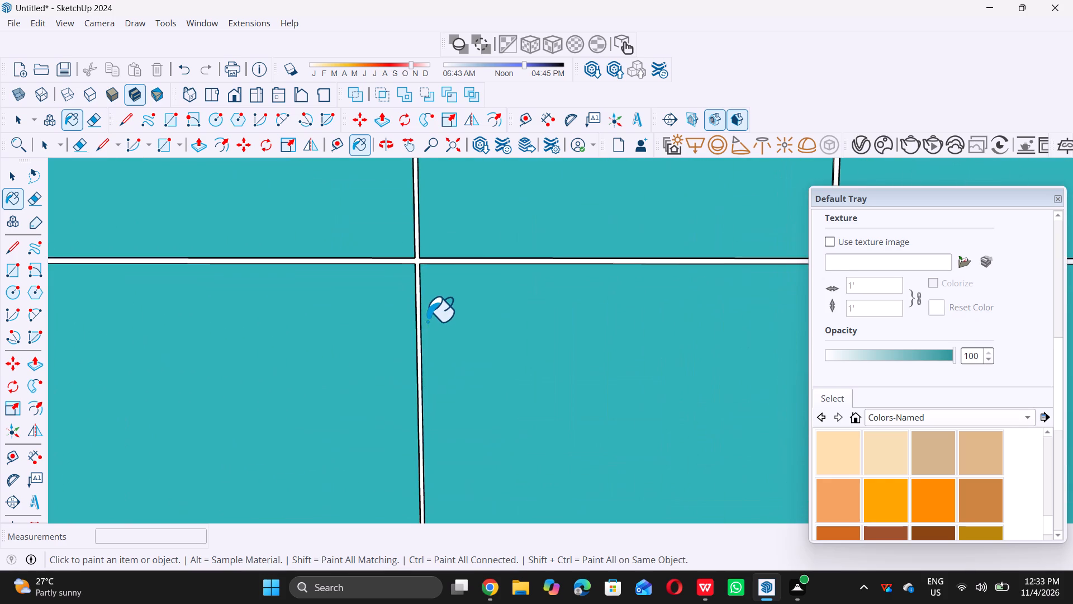
pyautogui.scroll(8, 427, 321)
pyautogui.press('space')
pyautogui.scroll(-5, 859, 443)
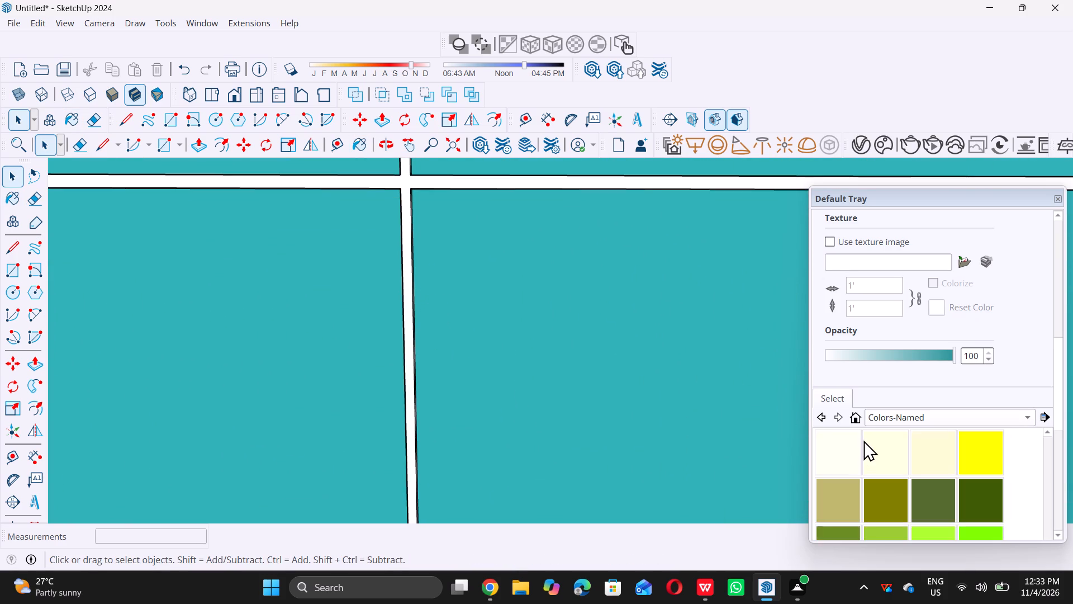
pyautogui.scroll(-20, 865, 438)
pyautogui.scroll(-4, 865, 438)
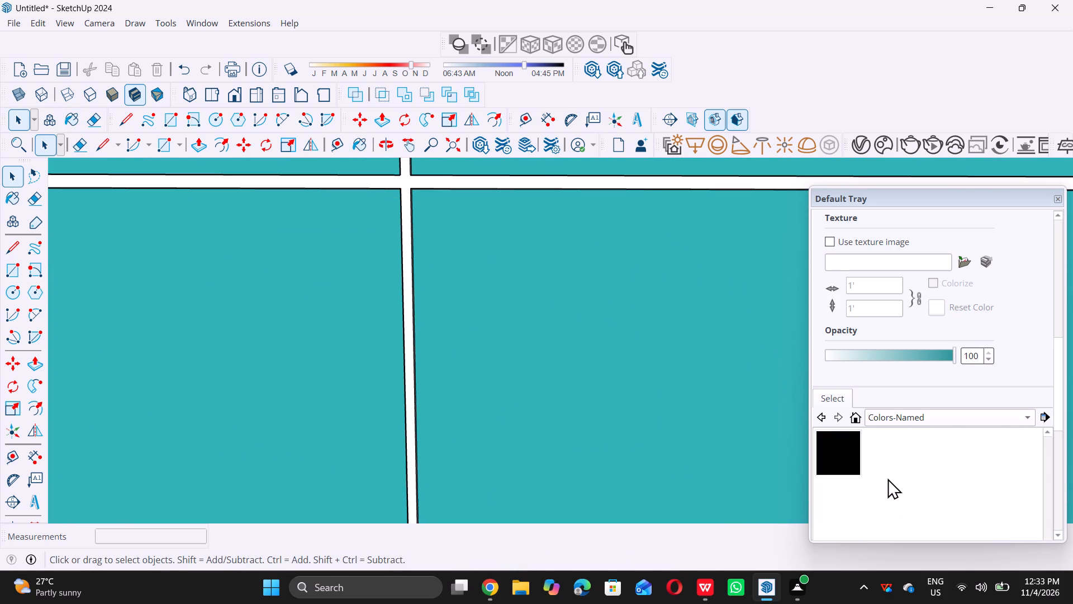
pyautogui.click(836, 449)
pyautogui.scroll(4, 407, 324)
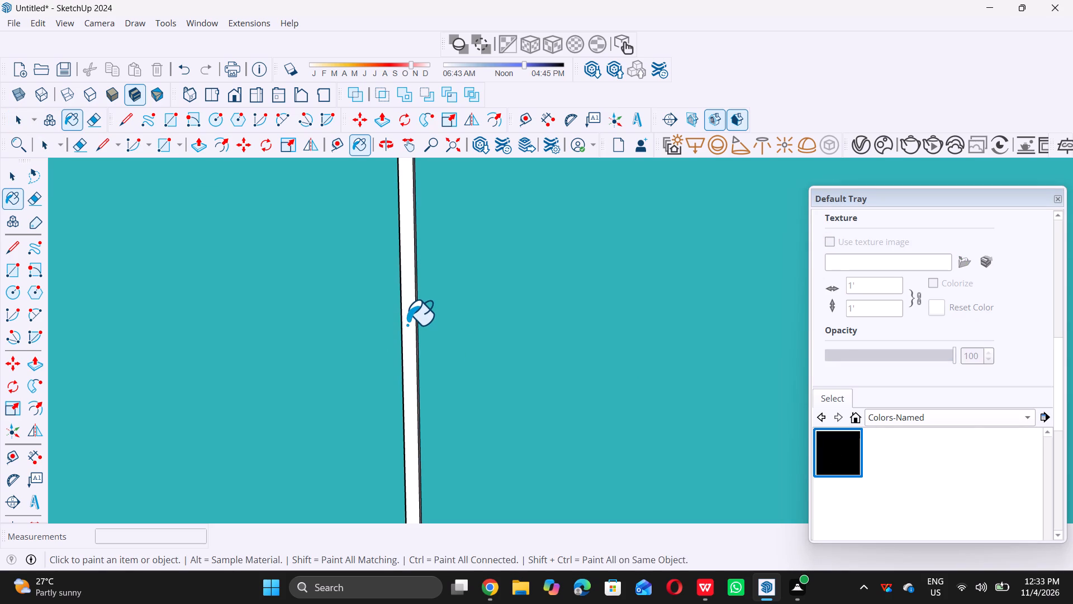
pyautogui.tripleClick(407, 324)
pyautogui.press('space')
# Move the whole tiled panel by its lower-left corner about 61' 3" into the building's front recess, onto the midpoint of the recess's lower-left depth edge.
pyautogui.scroll(-6, 409, 327)
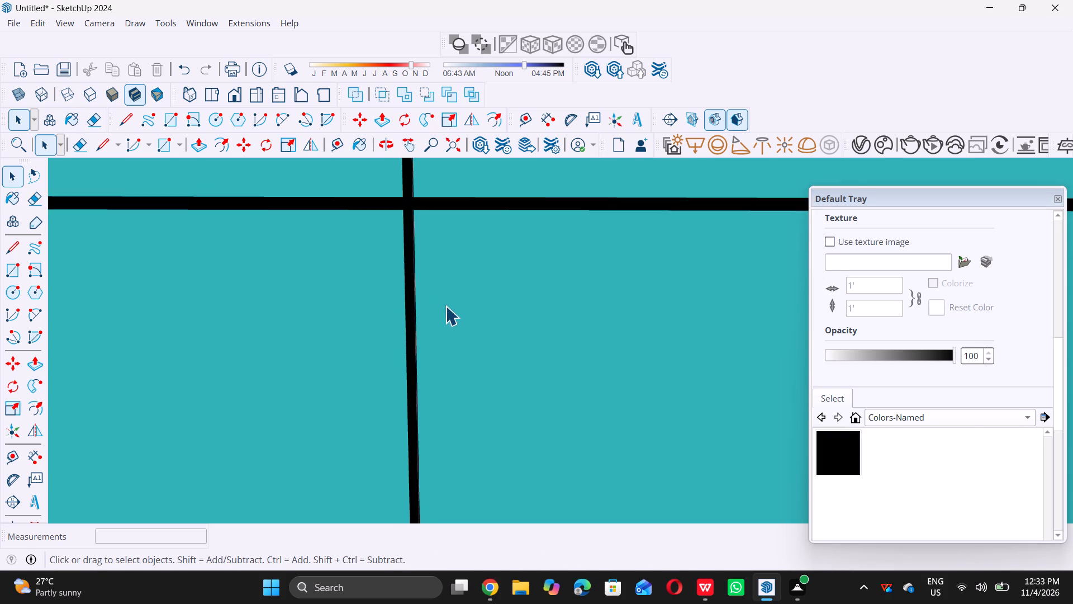
pyautogui.scroll(-20, 445, 306)
pyautogui.scroll(-11, 445, 306)
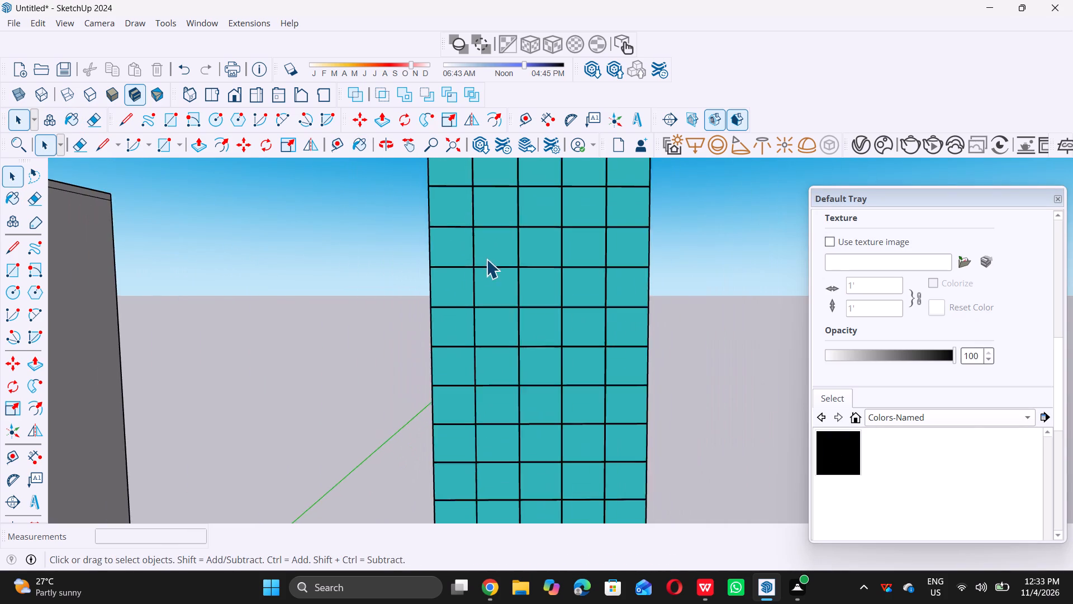
pyautogui.scroll(-20, 486, 259)
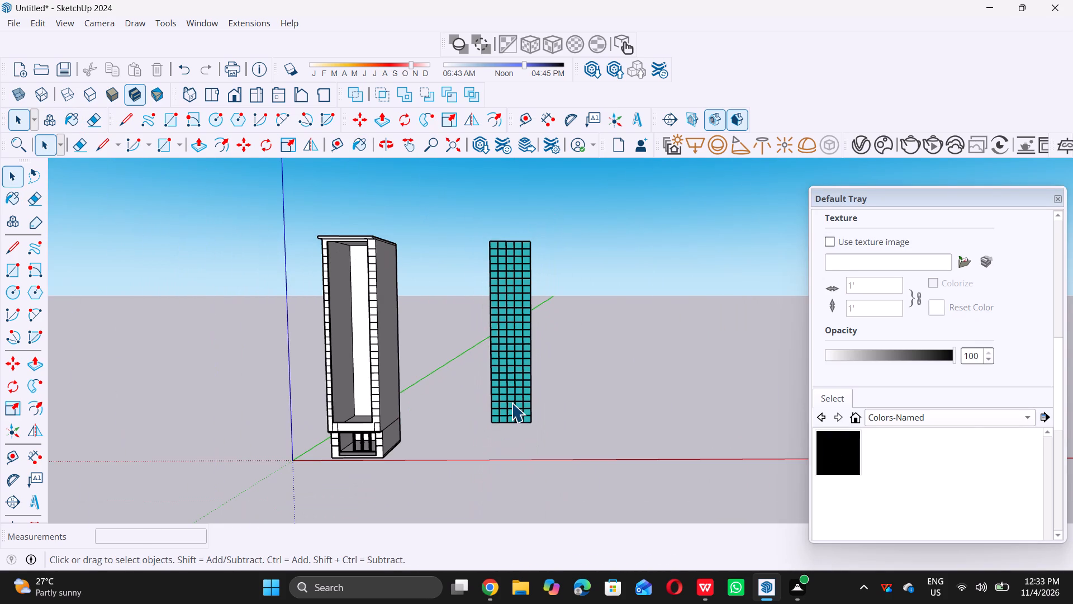
pyautogui.tripleClick(511, 404)
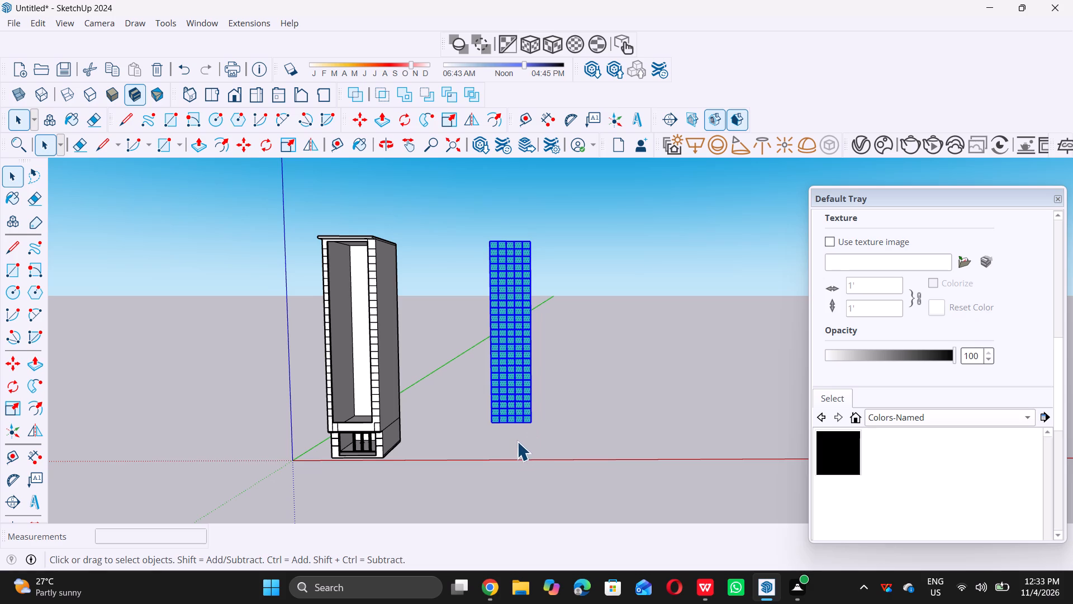
pyautogui.press('m')
pyautogui.scroll(8, 485, 426)
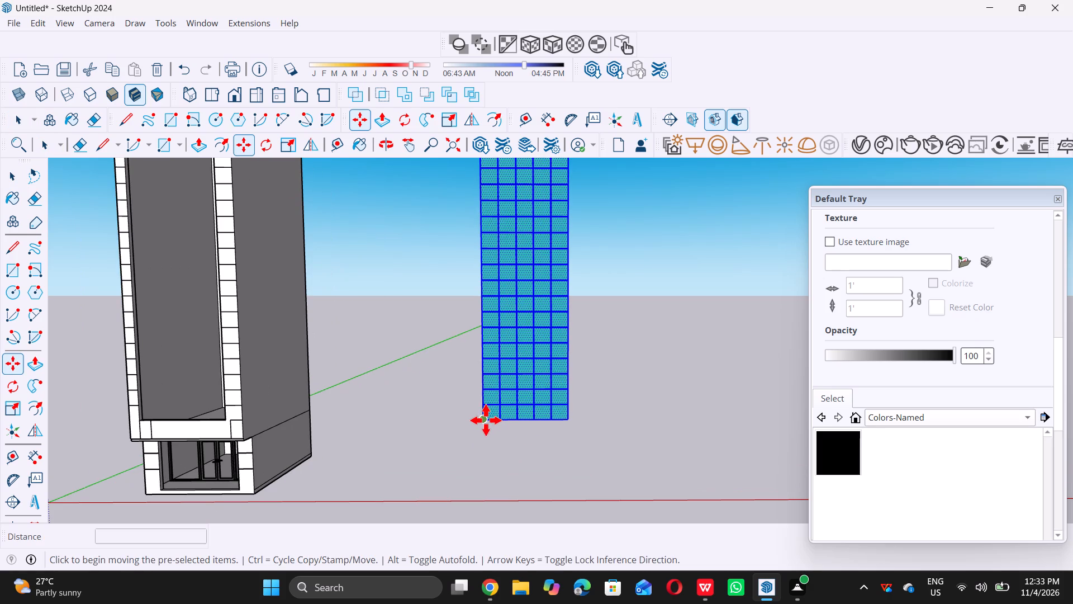
pyautogui.click(482, 421)
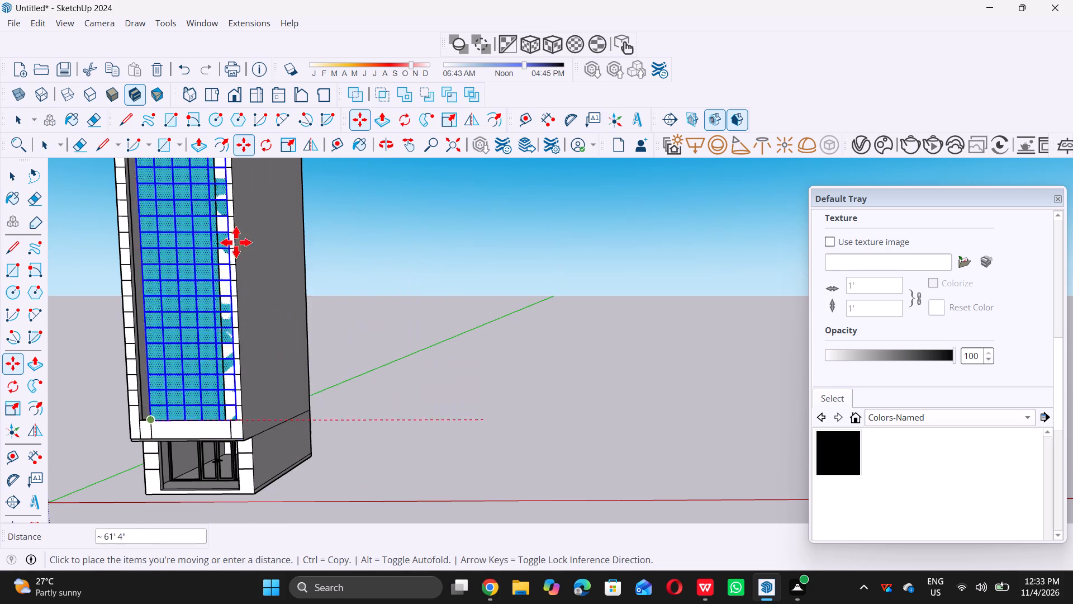
pyautogui.scroll(5, 249, 214)
pyautogui.scroll(-14, 563, 190)
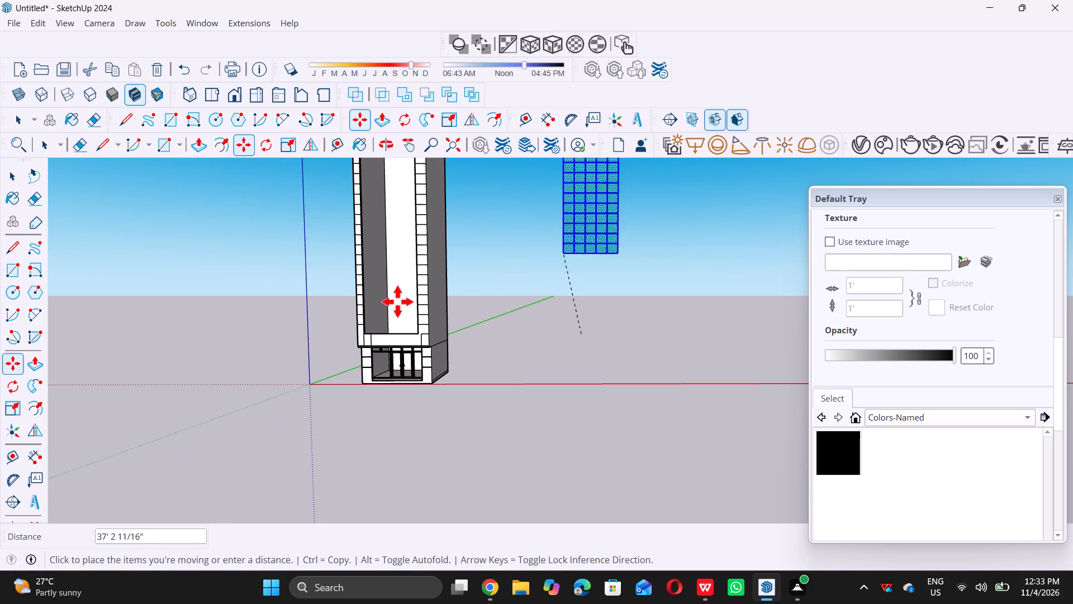
pyautogui.scroll(7, 391, 317)
pyautogui.scroll(5, 349, 343)
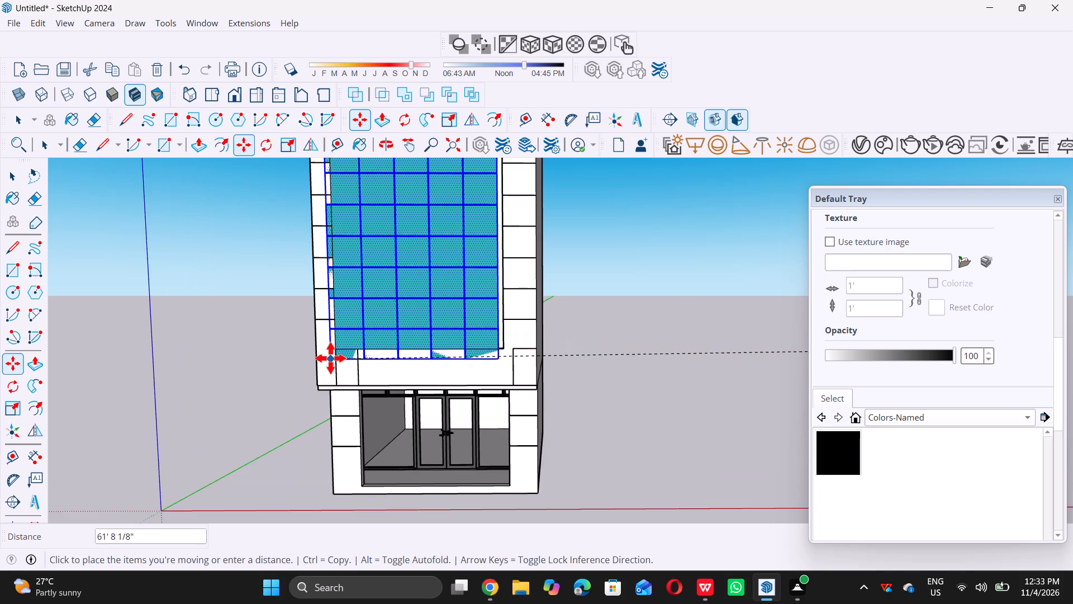
pyautogui.scroll(1, 326, 350)
pyautogui.moveTo(325, 347); pyautogui.dragTo(322, 431, button='middle')
pyautogui.scroll(7, 337, 388)
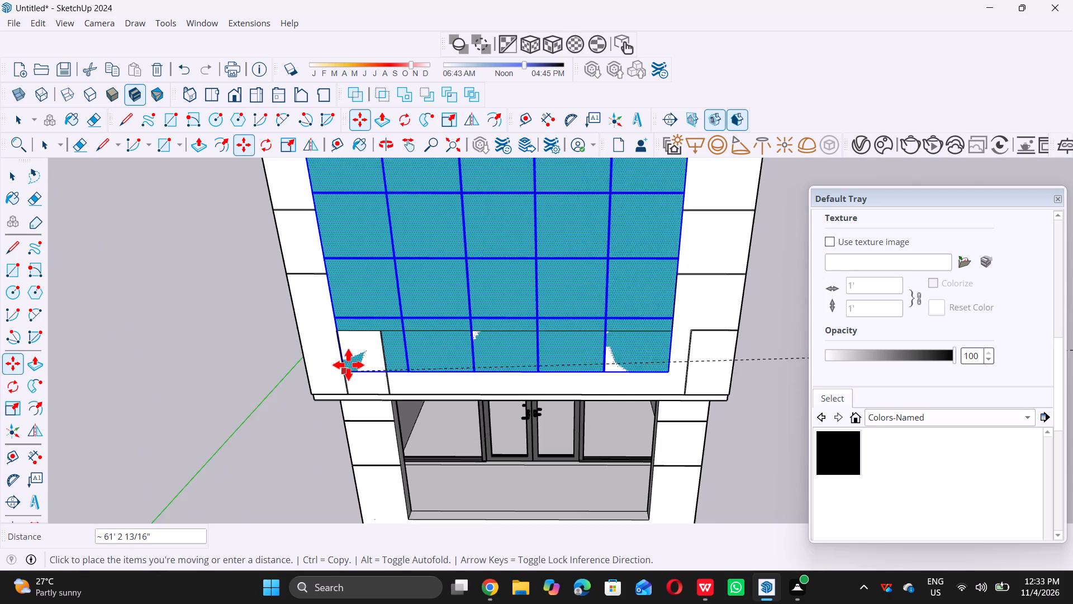
pyautogui.scroll(6, 348, 361)
pyautogui.scroll(8, 334, 286)
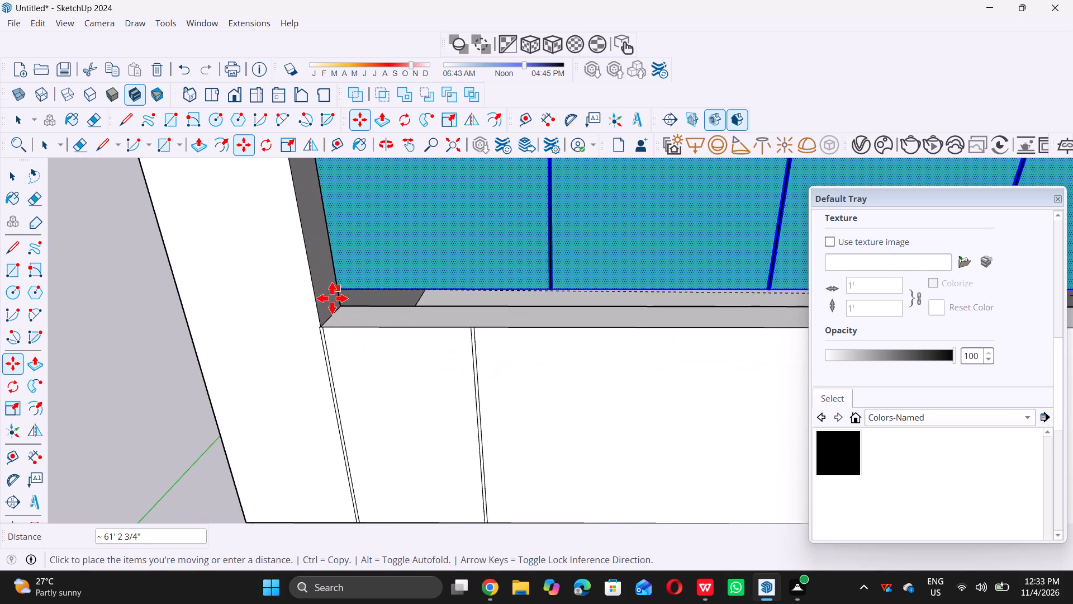
pyautogui.scroll(8, 332, 298)
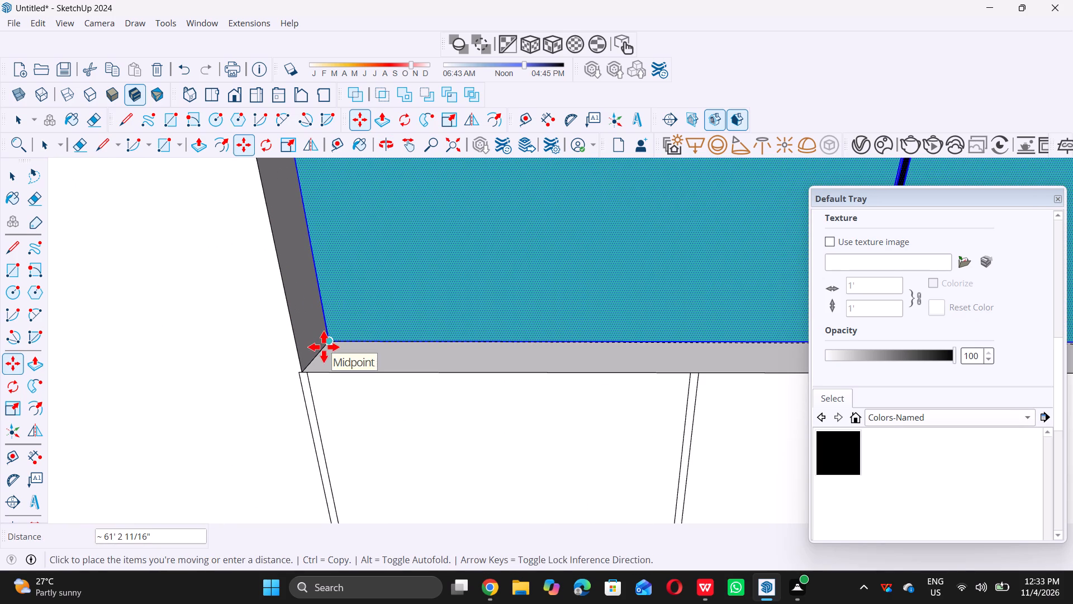
pyautogui.doubleClick(323, 347)
pyautogui.press('space')
pyautogui.scroll(-12, 322, 342)
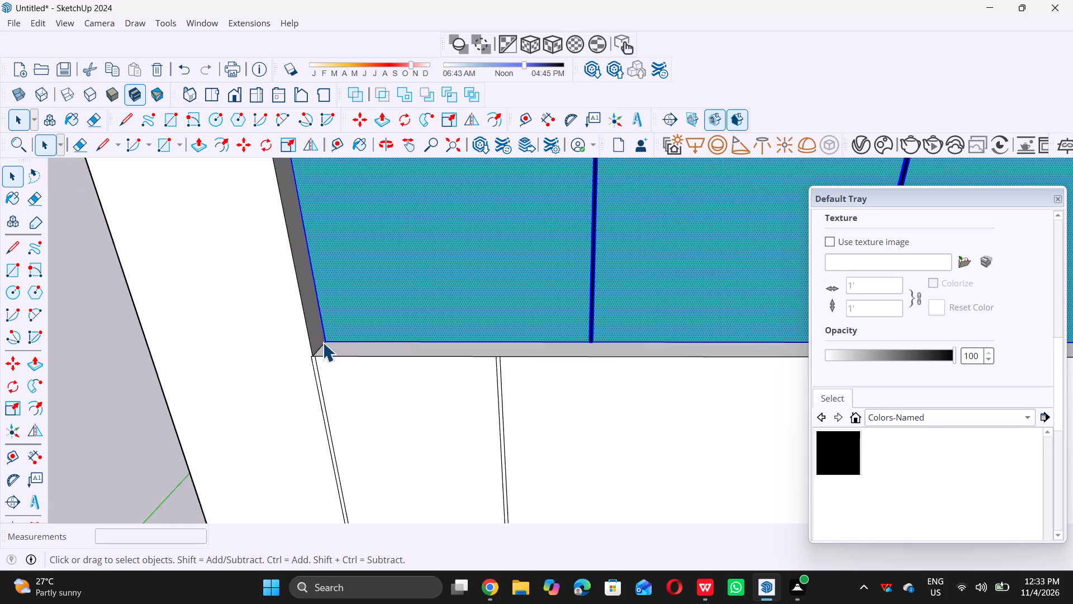
pyautogui.scroll(-20, 322, 342)
pyautogui.scroll(-17, 322, 342)
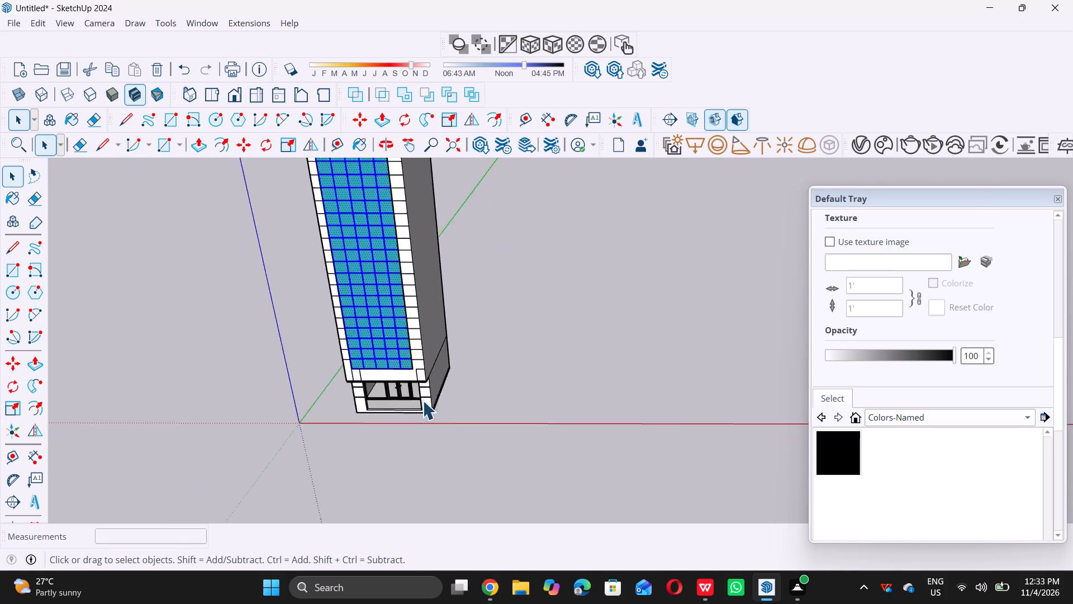
pyautogui.scroll(-8, 422, 400)
pyautogui.click(509, 386)
# Inspect the tower's front from near and far to check how the tiled panel sits in its recess.
pyautogui.moveTo(462, 408); pyautogui.dragTo(563, 286, button='middle')
pyautogui.scroll(1, 564, 283)
pyautogui.moveTo(563, 286); pyautogui.dragTo(564, 283, button='middle')
pyautogui.scroll(15, 444, 361)
pyautogui.scroll(-8, 419, 372)
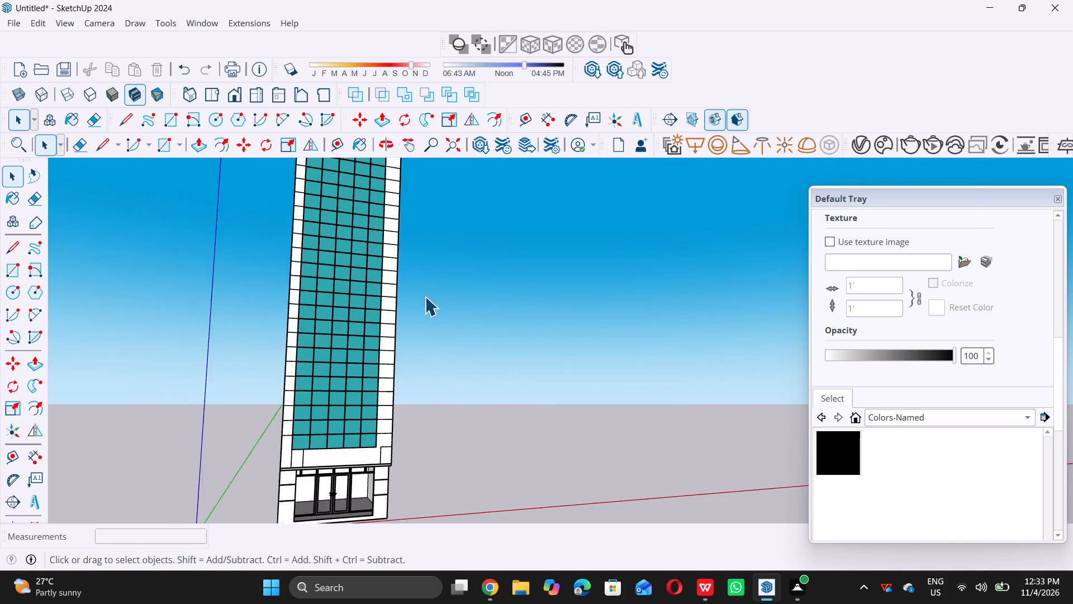
pyautogui.scroll(-5, 425, 296)
pyautogui.moveTo(449, 311); pyautogui.dragTo(378, 363, button='middle')
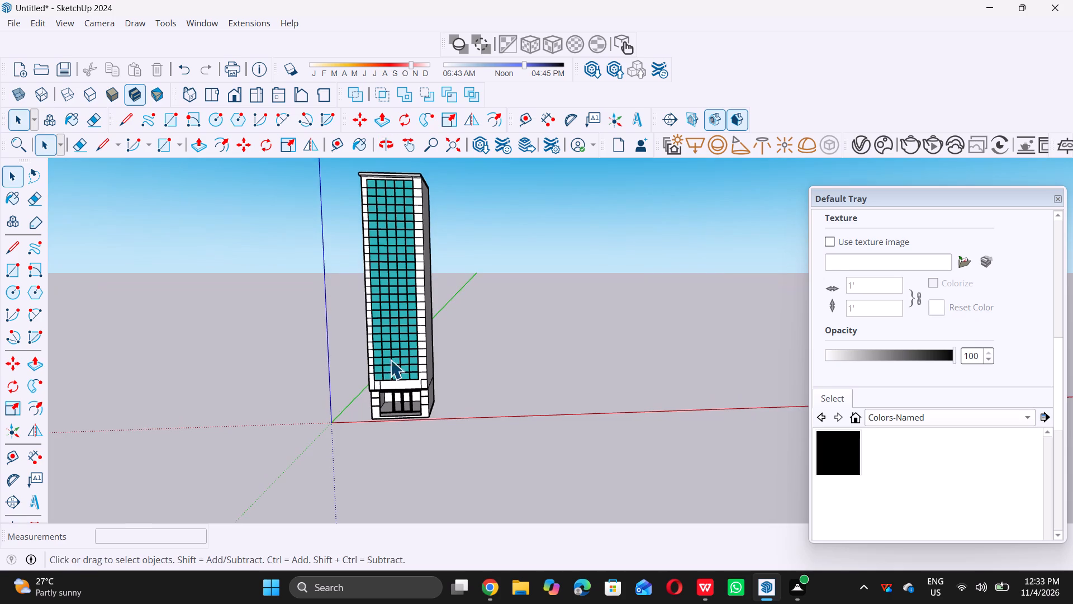
pyautogui.scroll(5, 424, 342)
pyautogui.scroll(-4, 444, 363)
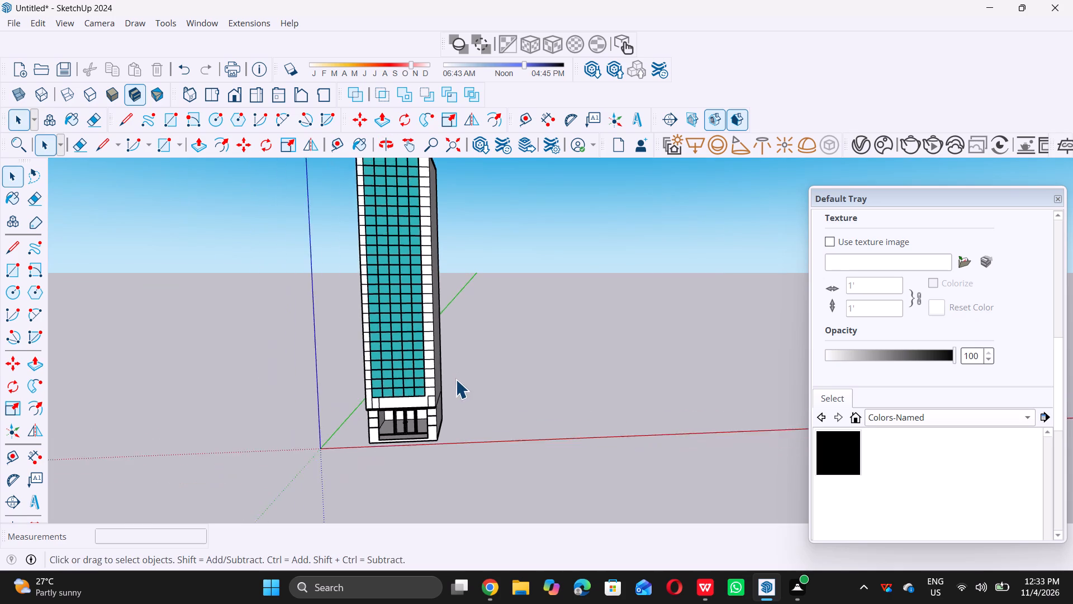
pyautogui.scroll(-4, 455, 379)
pyautogui.scroll(6, 444, 285)
pyautogui.scroll(-4, 450, 277)
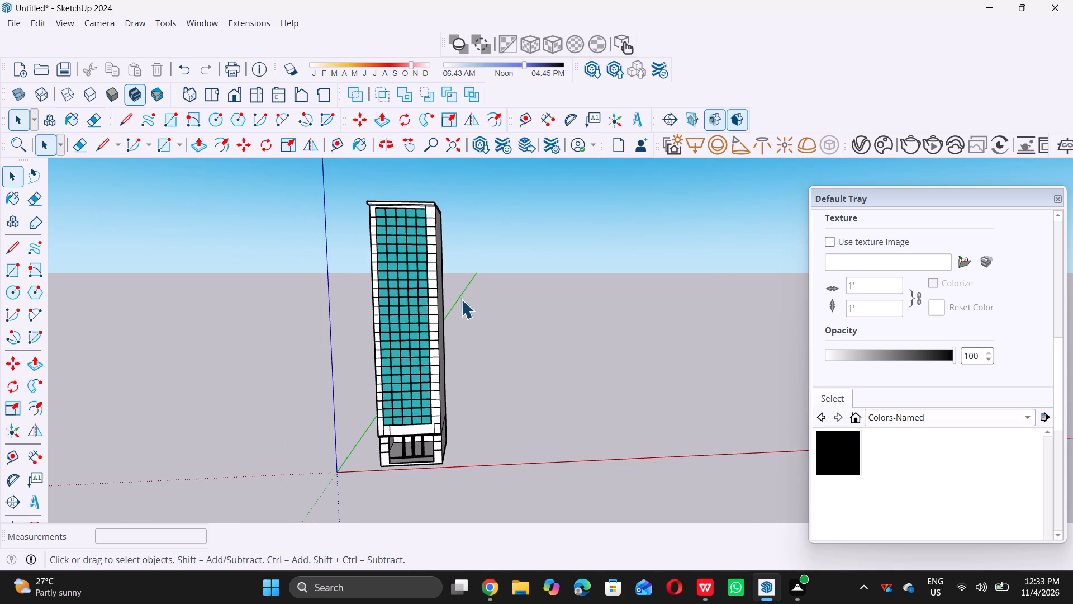
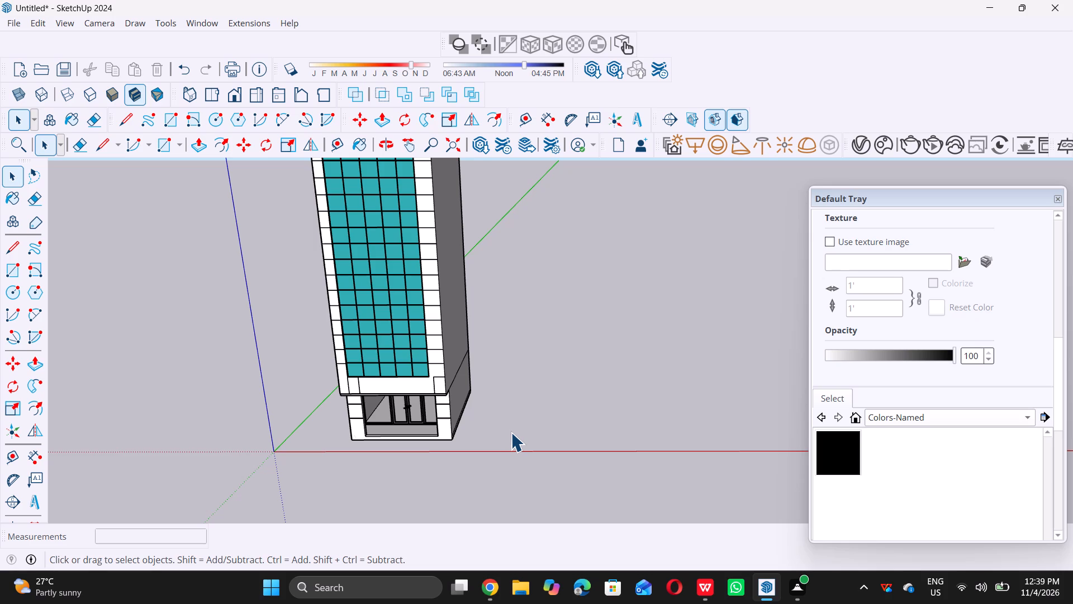
# Place a guide 4' from the front corner edge on the base strip of the tower's side wall.
pyautogui.moveTo(499, 430); pyautogui.dragTo(438, 469, button='middle')
pyautogui.middleClick(438, 470)
pyautogui.scroll(11, 539, 402)
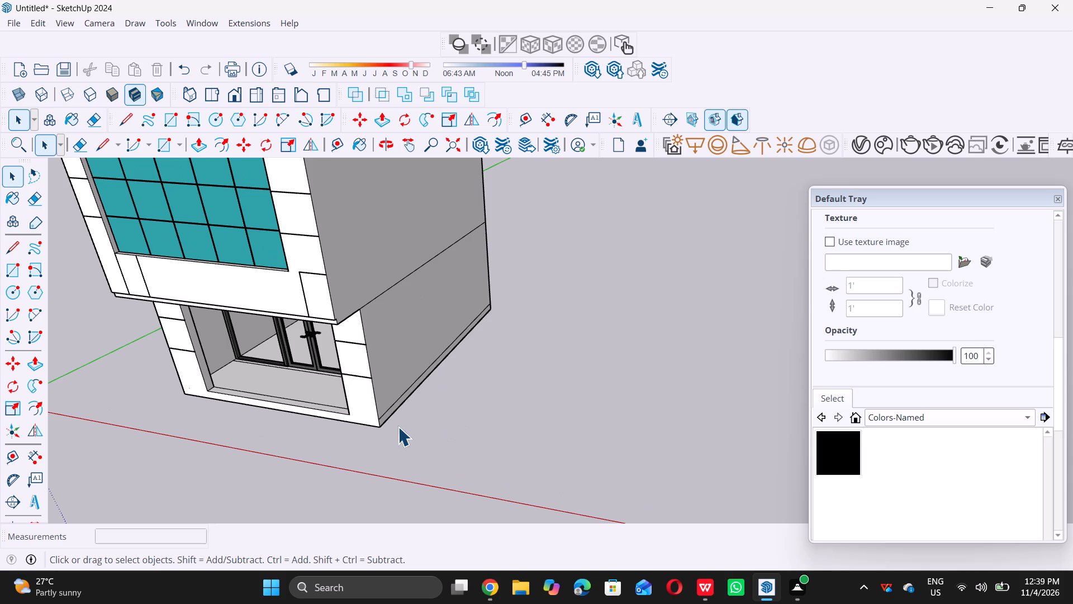
pyautogui.moveTo(390, 417); pyautogui.dragTo(377, 416, button='middle')
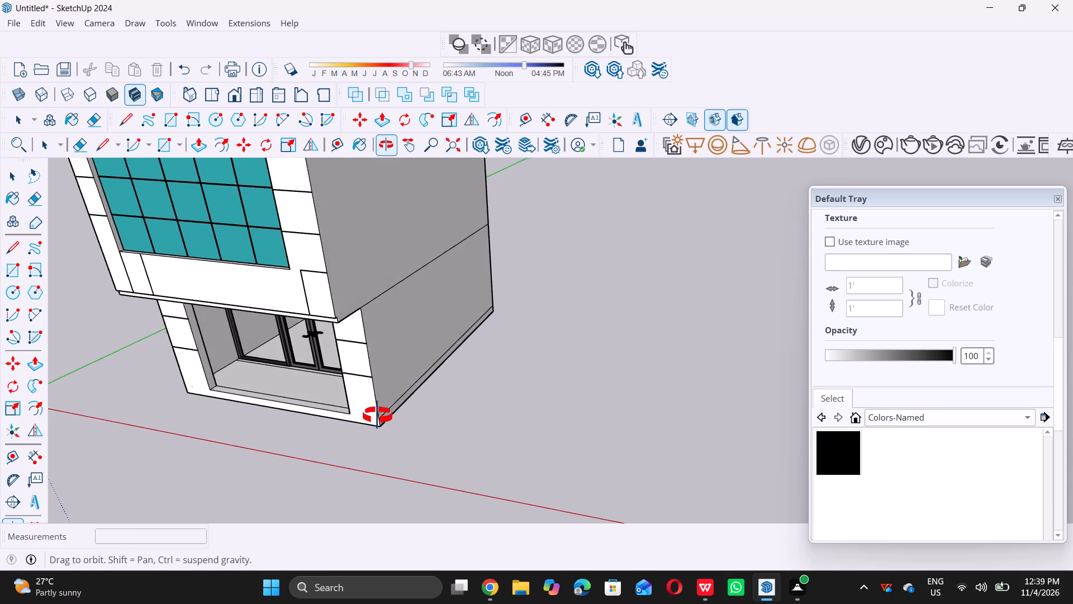
pyautogui.moveTo(377, 416); pyautogui.dragTo(353, 429, button='middle')
pyautogui.scroll(6, 434, 403)
pyautogui.moveTo(434, 388); pyautogui.dragTo(286, 301, button='middle')
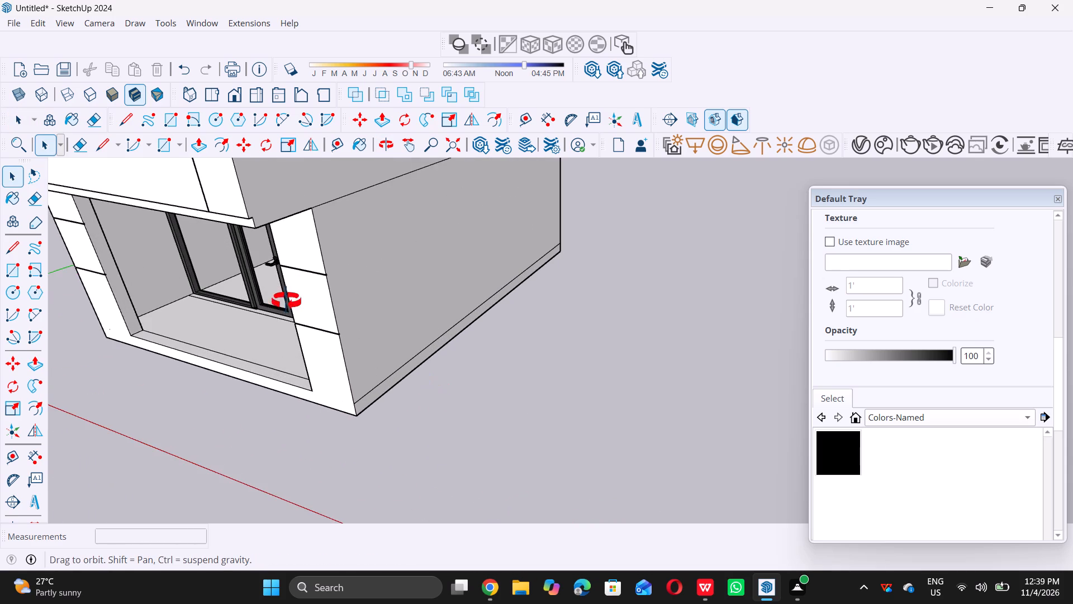
pyautogui.moveTo(286, 301); pyautogui.dragTo(279, 293, button='middle')
pyautogui.middleClick(279, 291)
pyautogui.scroll(14, 381, 323)
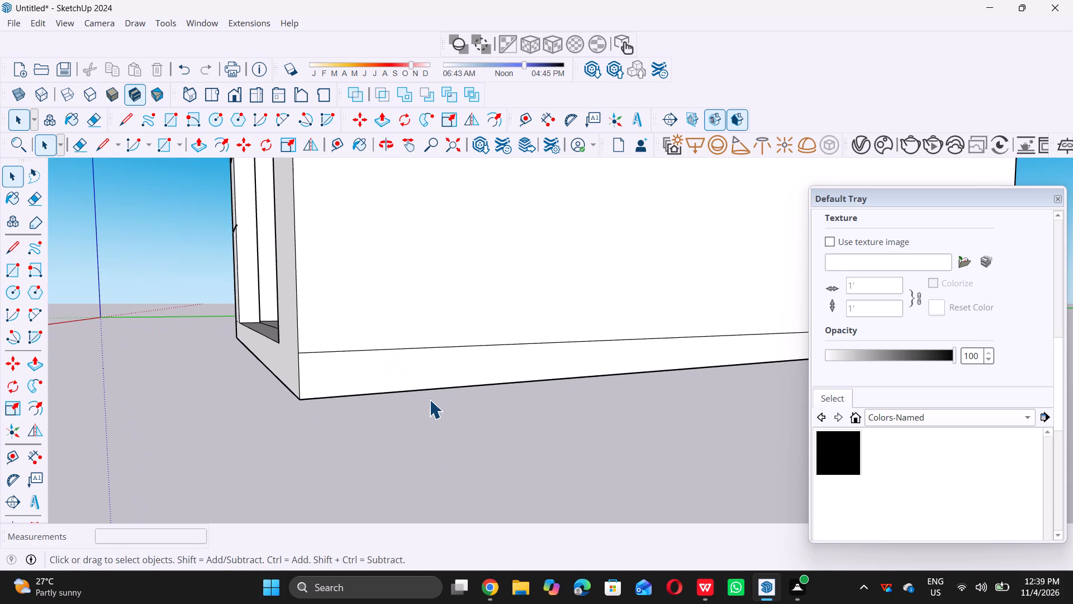
pyautogui.press('t')
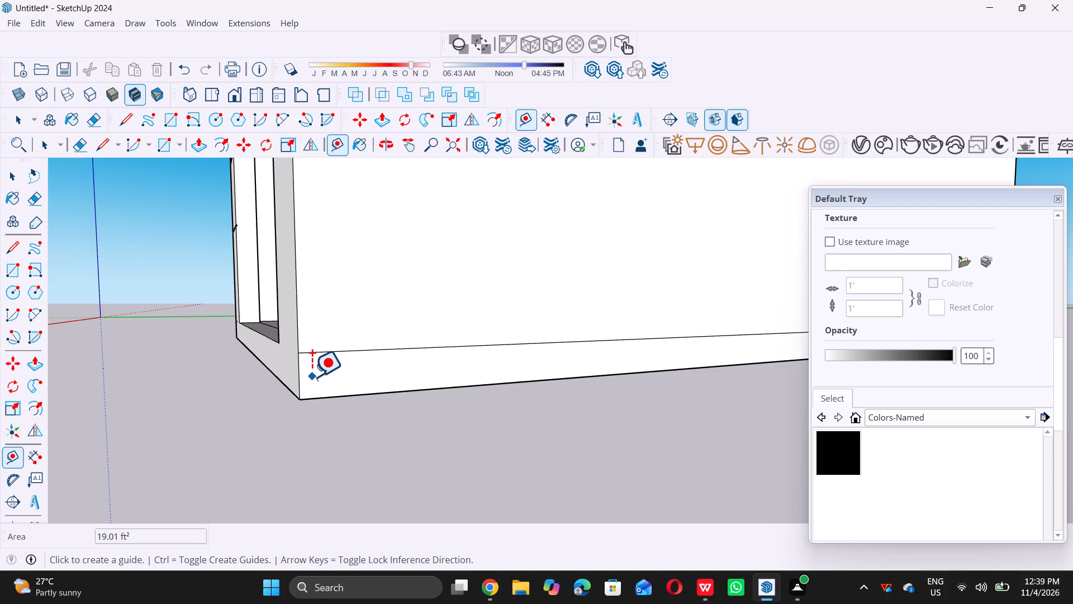
pyautogui.click(299, 372)
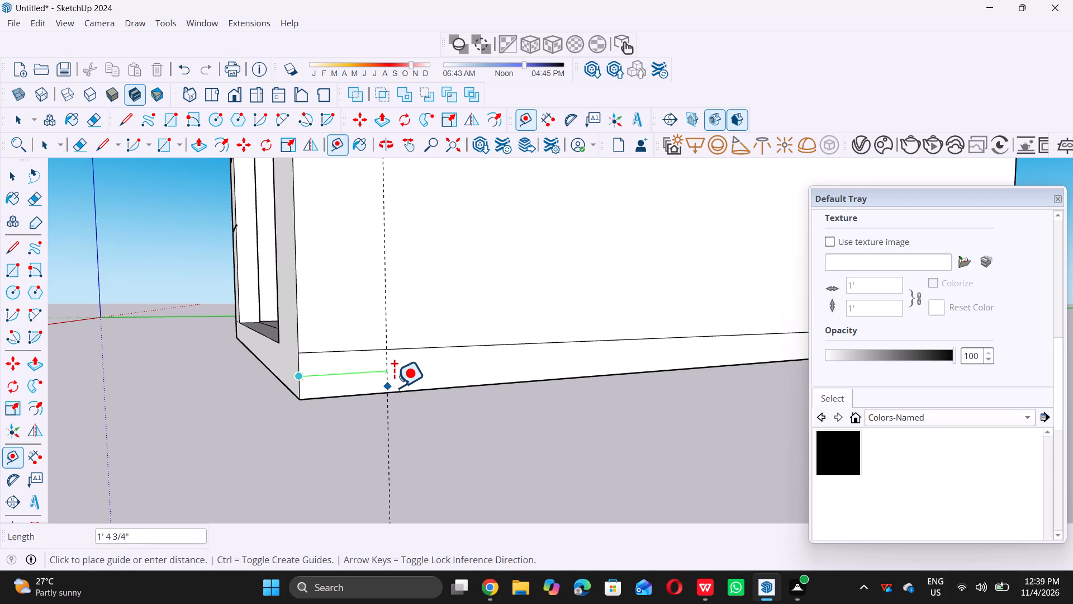
pyautogui.press('4')
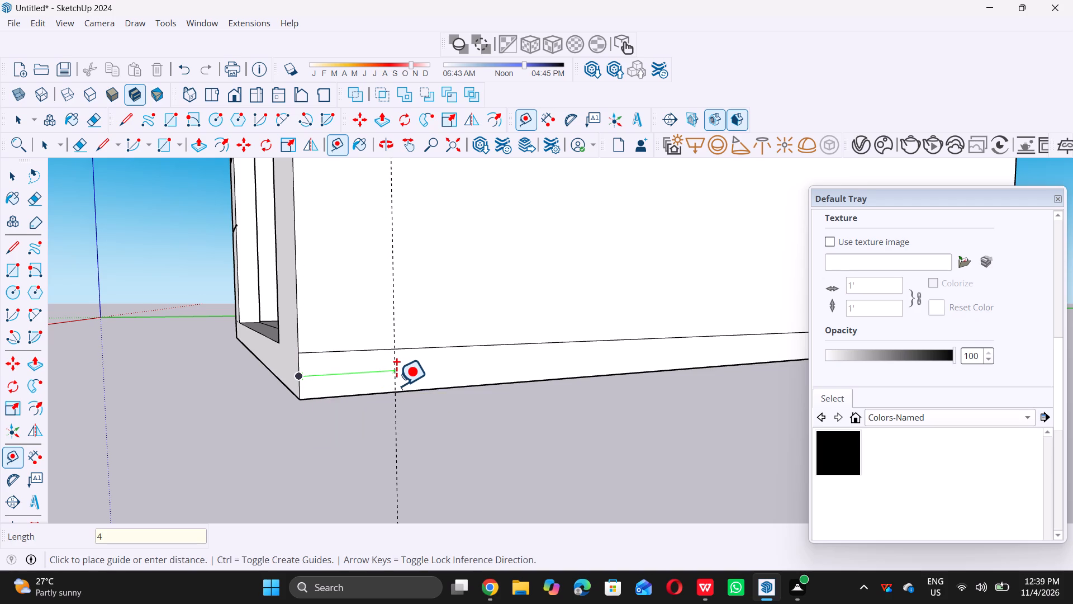
pyautogui.press("'")
pyautogui.press('Return')
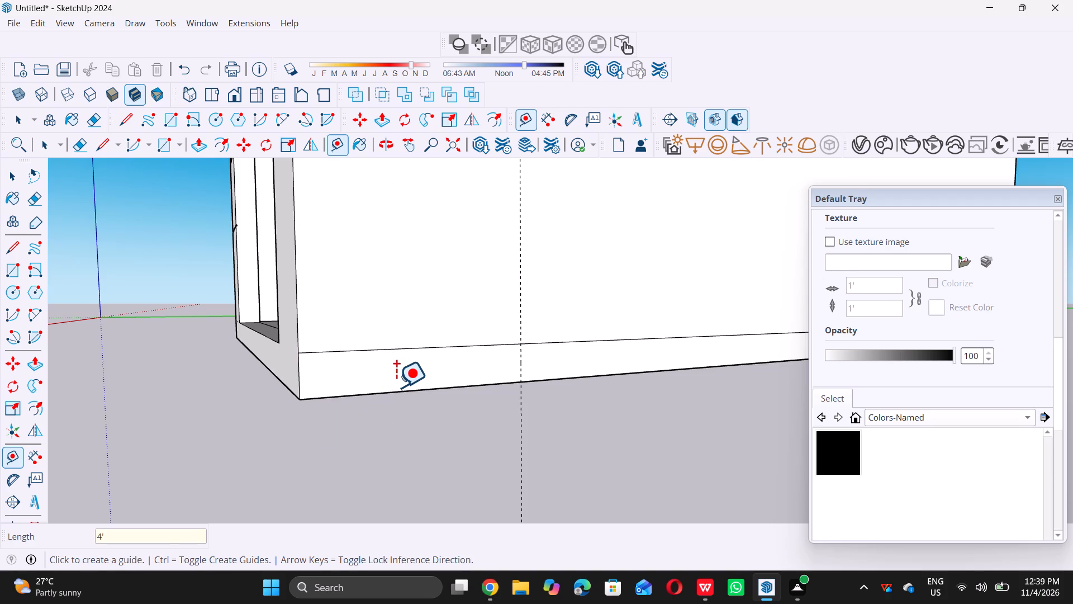
# Draw a vertical line along the guide across the side wall's base strip, from its upper edge to its bottom edge.
pyautogui.press('space')
pyautogui.press('l')
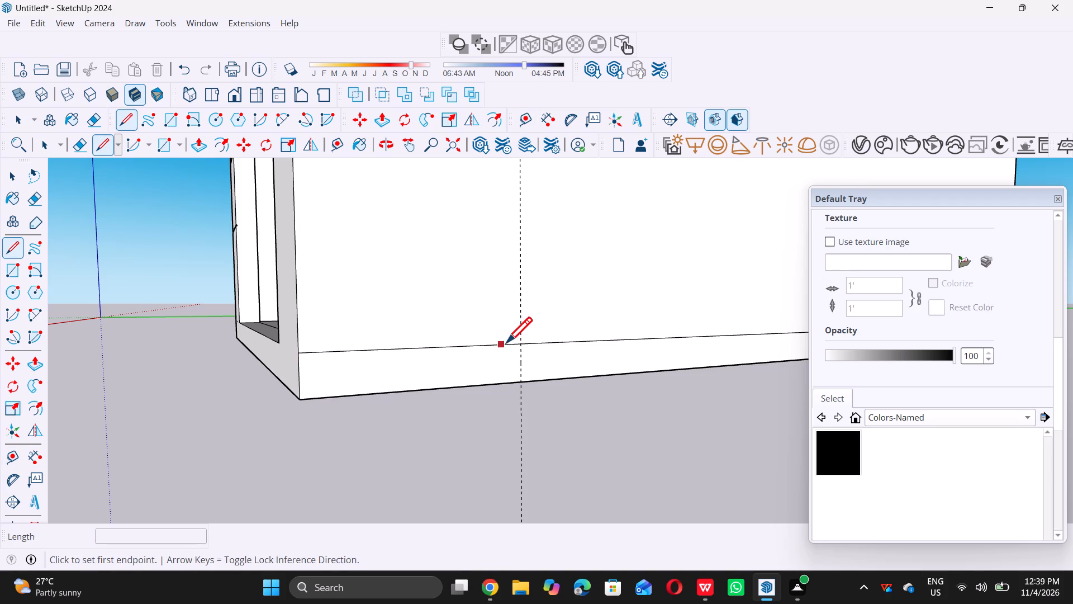
pyautogui.tripleClick(520, 343)
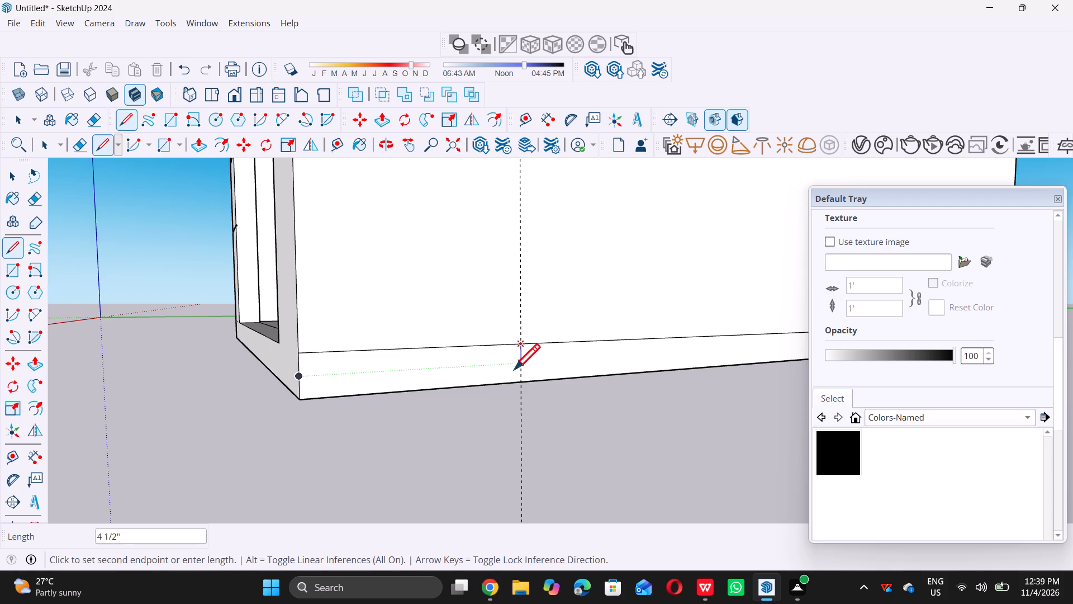
pyautogui.tripleClick(521, 384)
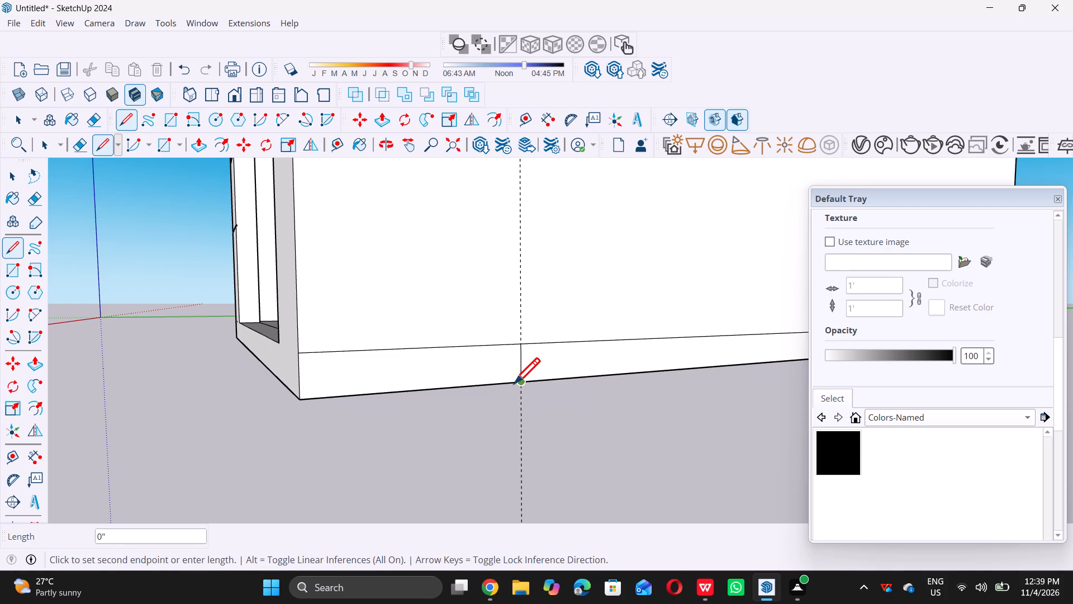
pyautogui.press('space')
# Delete the guides from the model.
pyautogui.scroll(-5, 485, 399)
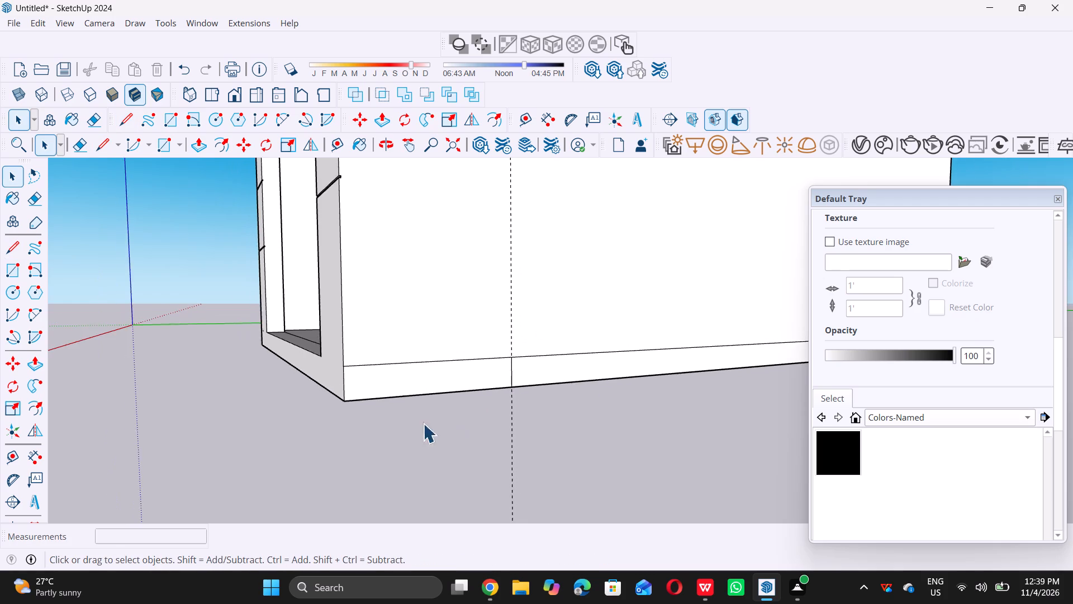
pyautogui.scroll(-16, 423, 423)
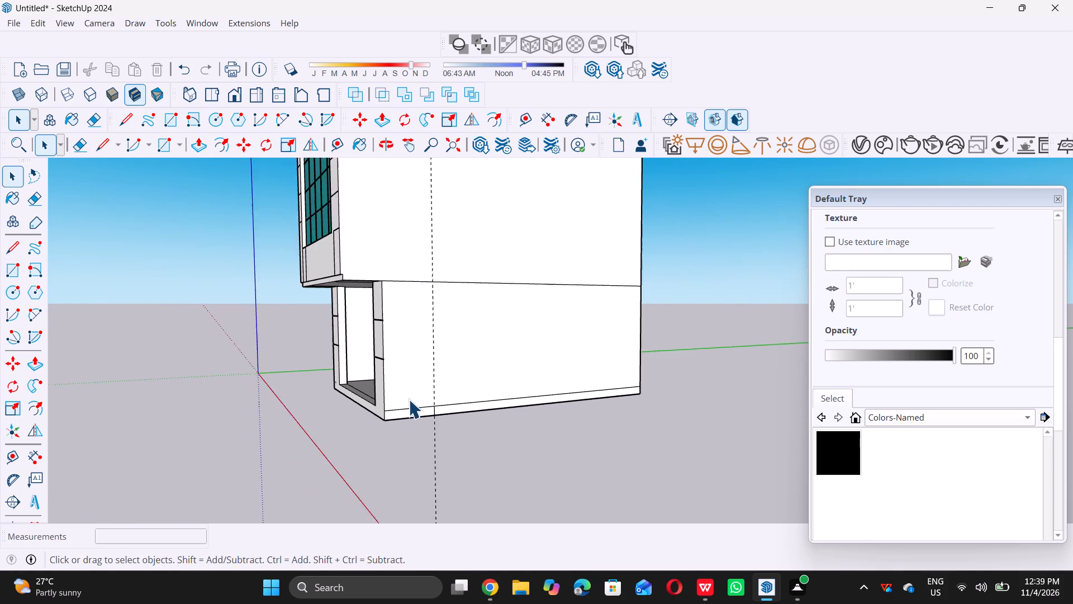
pyautogui.scroll(-6, 409, 399)
pyautogui.moveTo(399, 422); pyautogui.dragTo(429, 456, button='middle')
pyautogui.moveTo(433, 457); pyautogui.dragTo(445, 458, button='middle')
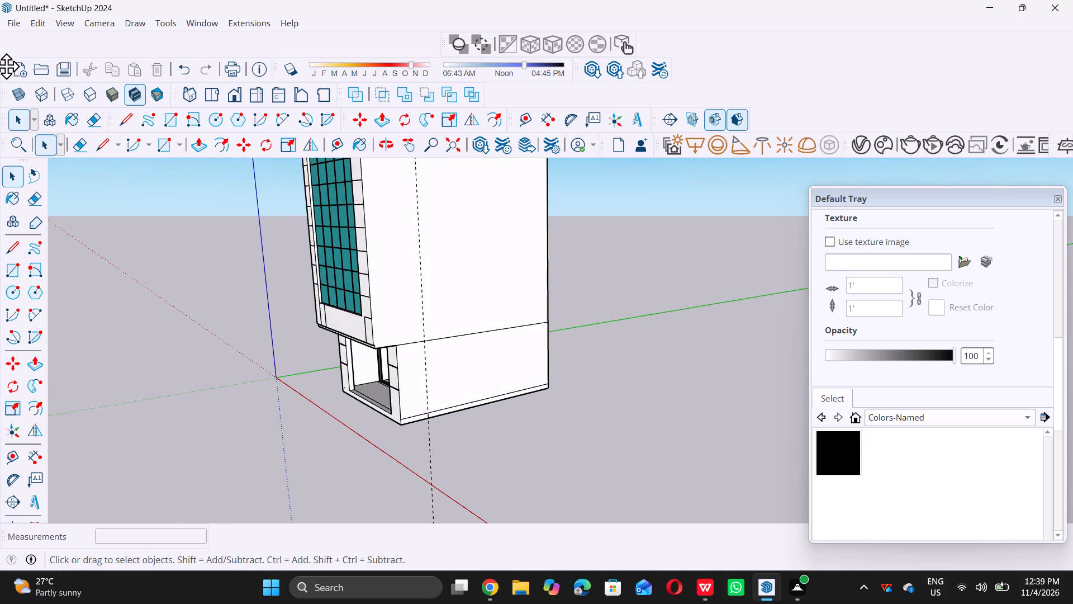
pyautogui.doubleClick(41, 26)
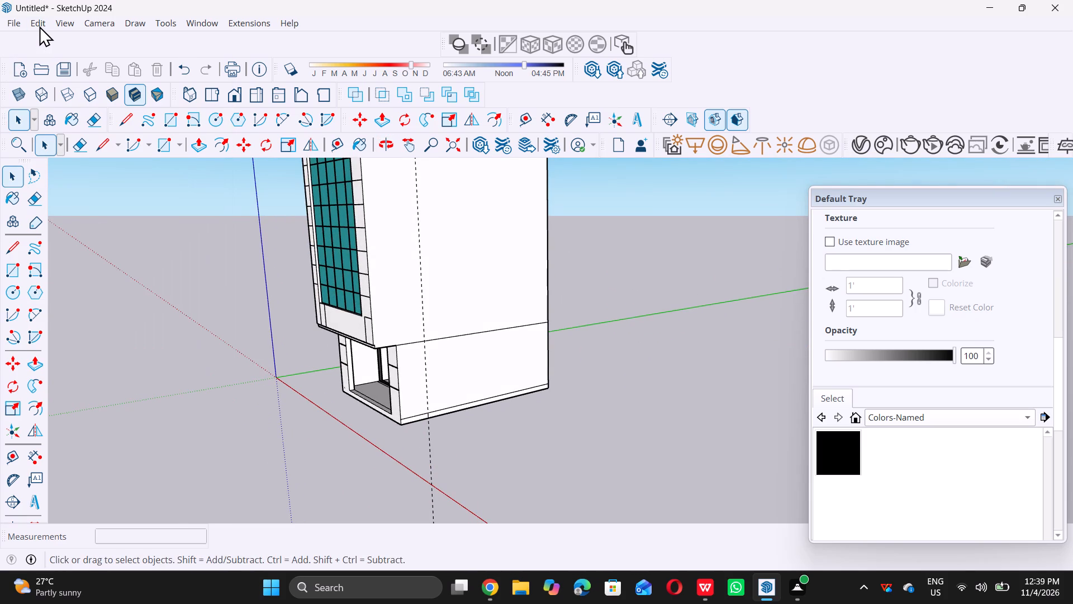
pyautogui.click(39, 26)
pyautogui.doubleClick(45, 29)
pyautogui.tripleClick(62, 157)
# Push/Pull the long rear section of the side wall's base strip outward by 10' to form a slab.
pyautogui.scroll(-6, 140, 260)
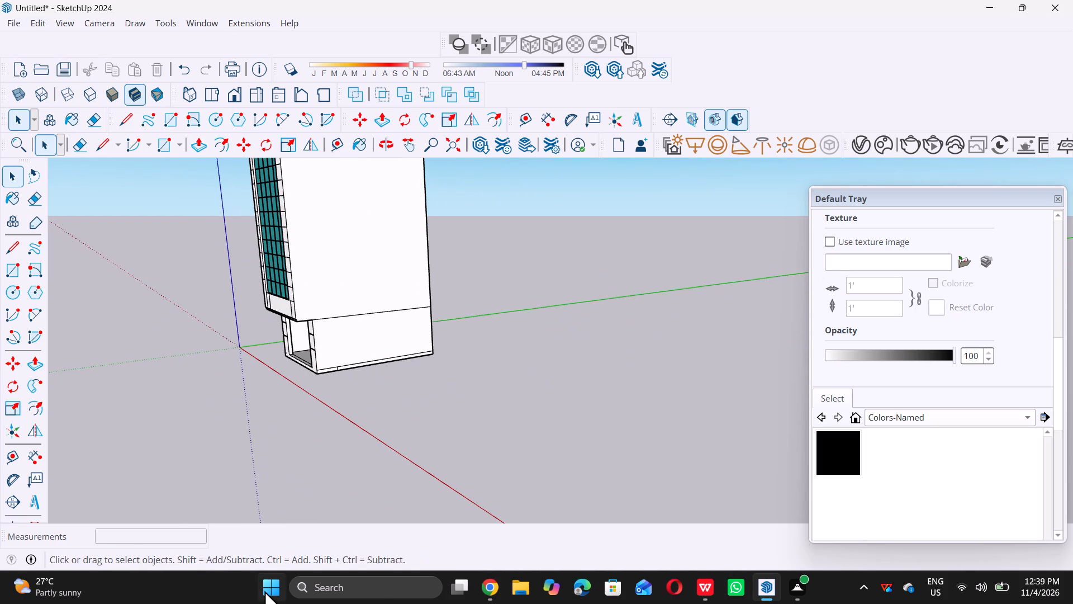
pyautogui.moveTo(279, 434); pyautogui.dragTo(312, 503, button='middle')
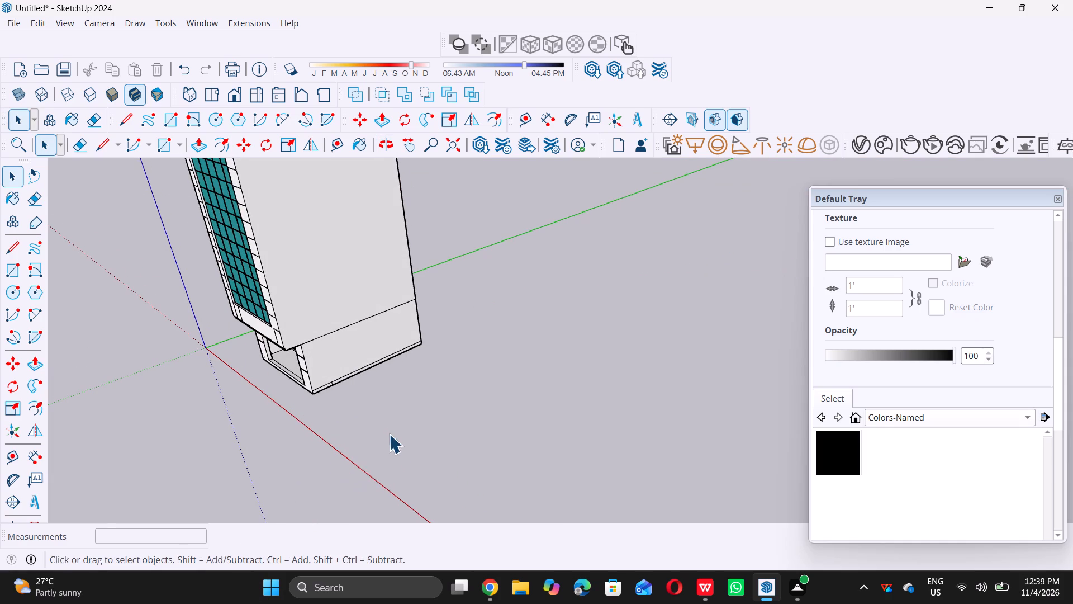
pyautogui.scroll(6, 341, 377)
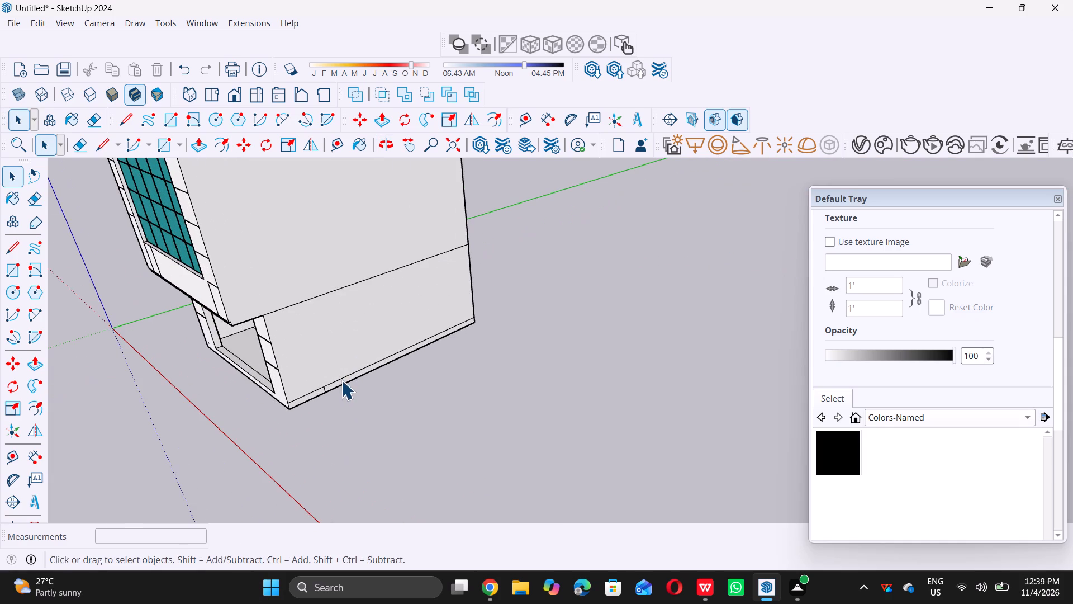
pyautogui.scroll(20, 343, 374)
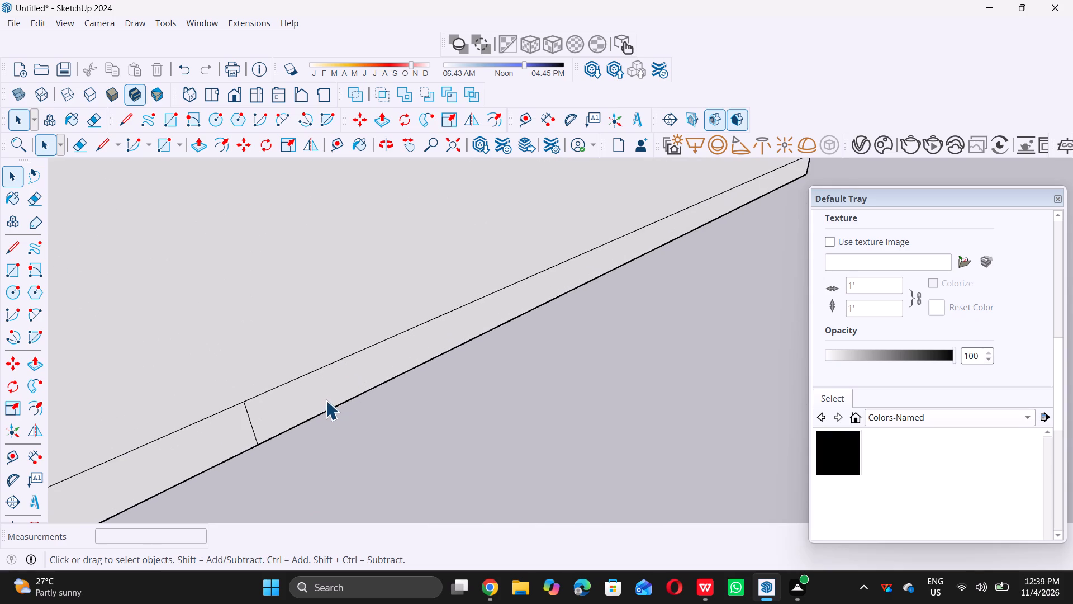
pyautogui.doubleClick(326, 398)
pyautogui.press('p')
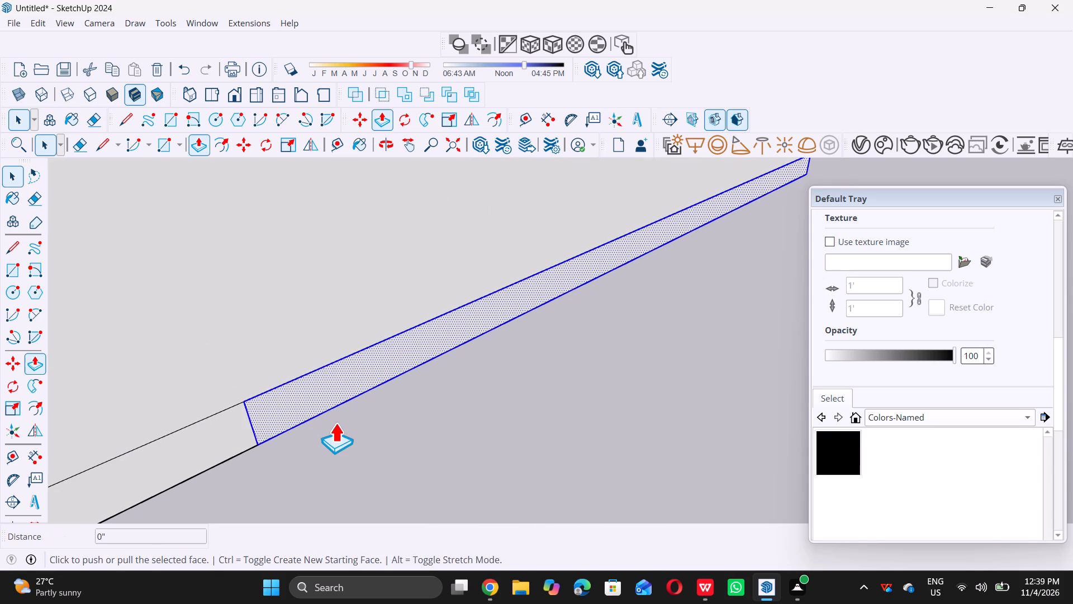
pyautogui.doubleClick(331, 397)
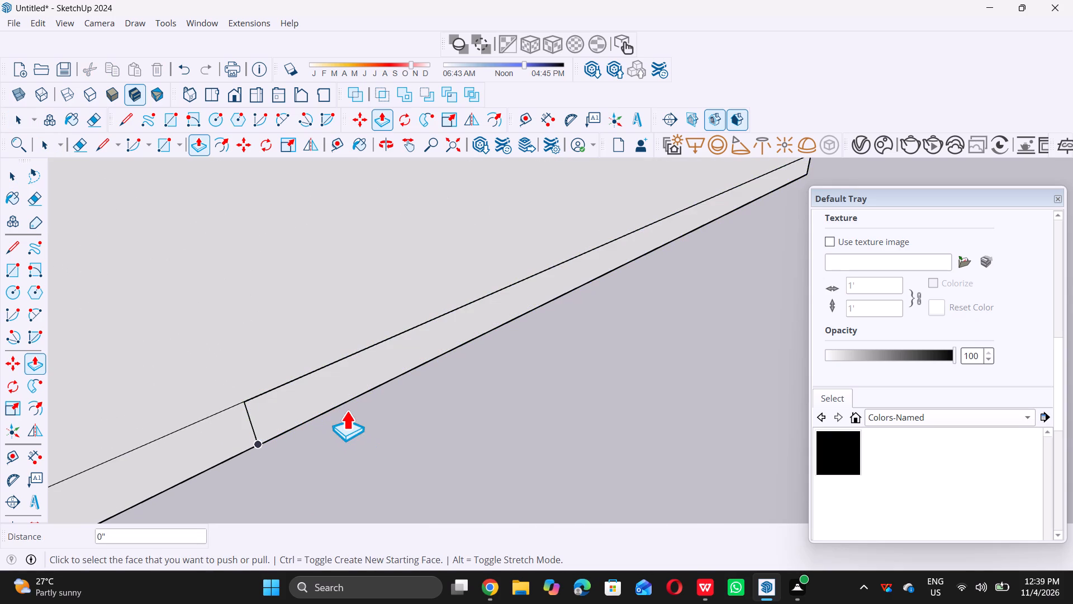
pyautogui.click(326, 396)
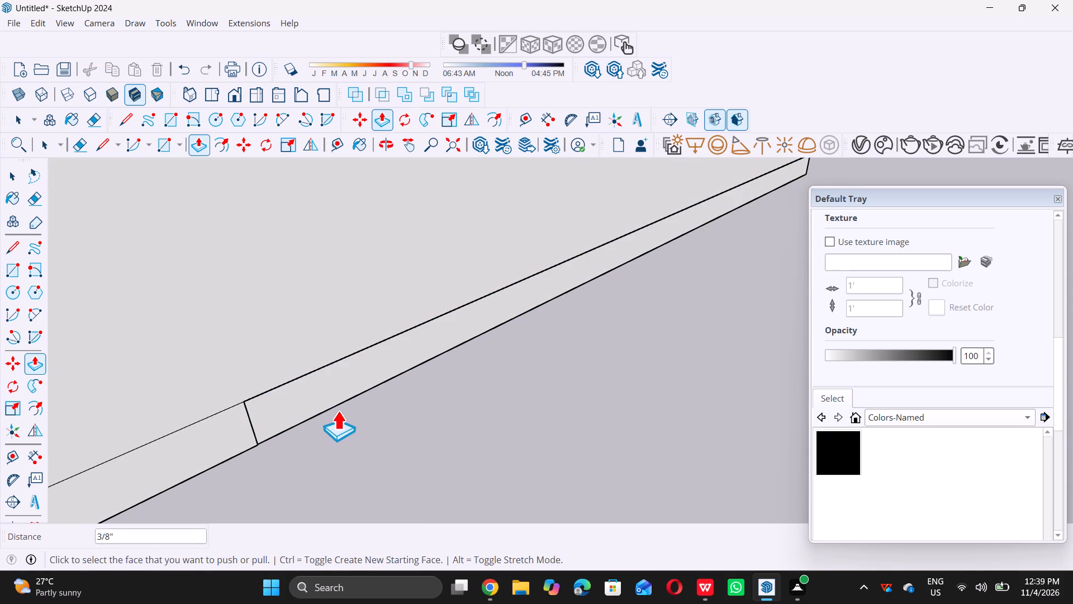
pyautogui.click(327, 383)
pyautogui.scroll(-5, 368, 418)
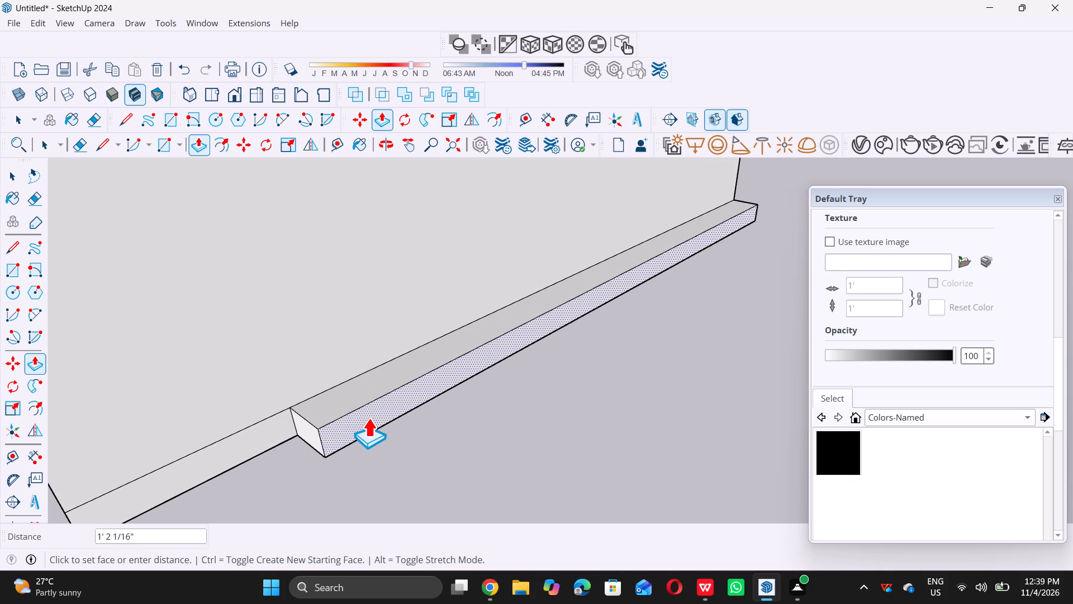
pyautogui.scroll(-3, 368, 418)
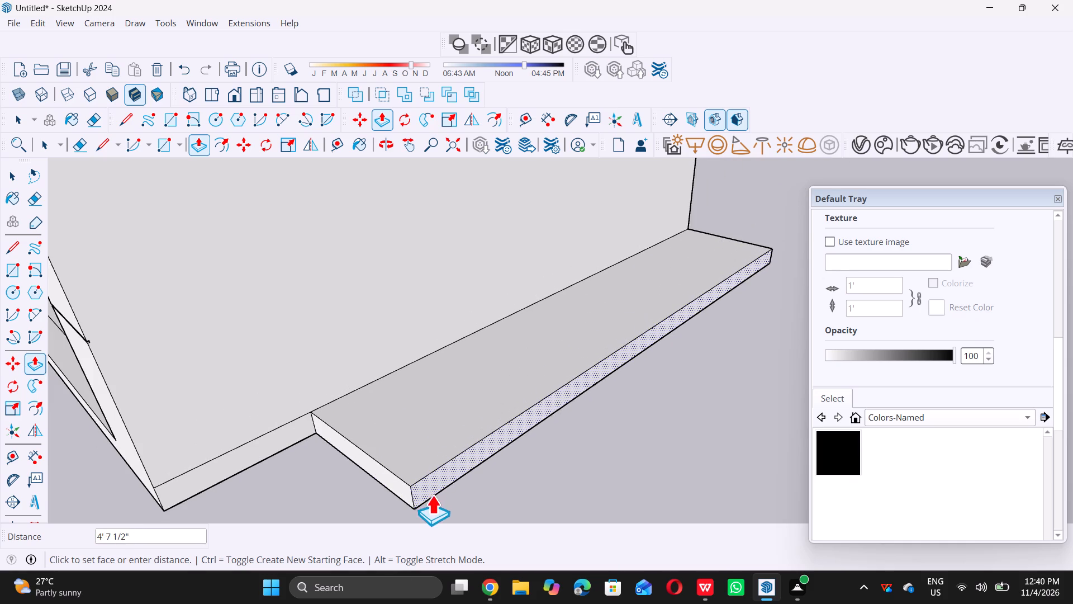
pyautogui.write('10')
pyautogui.press("'")
pyautogui.press('Return')
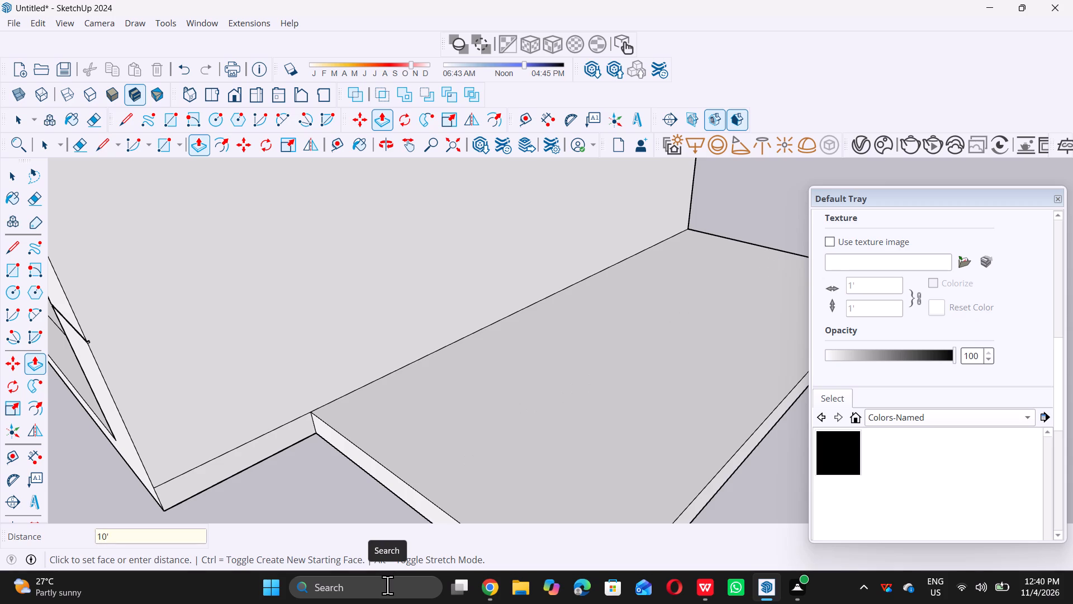
pyautogui.press('space')
# Examine the tower with its new side slab from several angles, including a close view of the slab's outer corner.
pyautogui.scroll(-12, 369, 570)
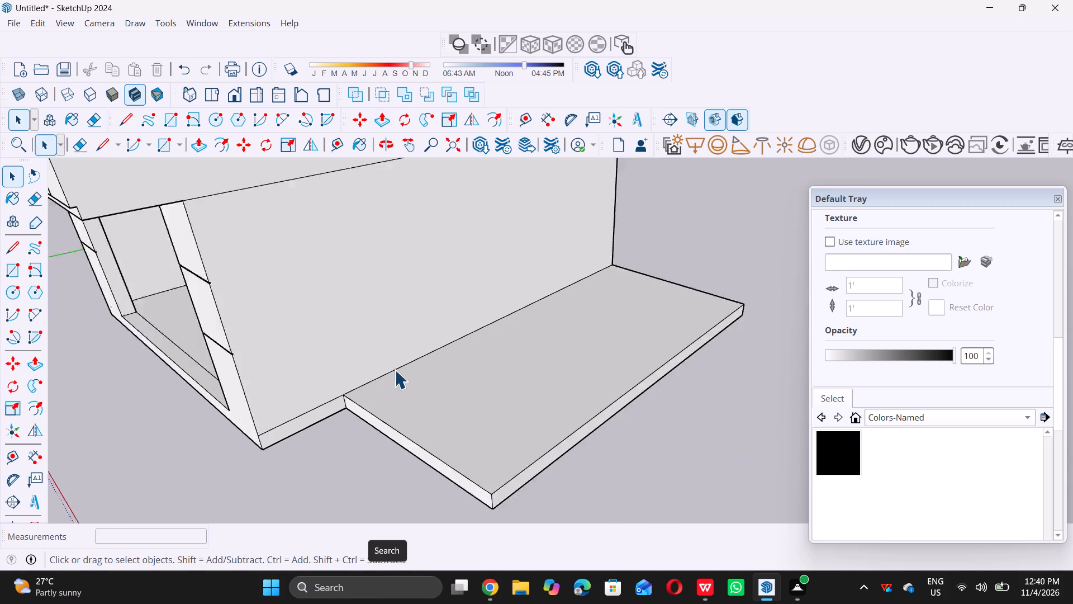
pyautogui.scroll(-16, 395, 370)
pyautogui.moveTo(346, 422); pyautogui.dragTo(496, 416, button='middle')
pyautogui.scroll(-9, 485, 407)
pyautogui.moveTo(449, 464); pyautogui.dragTo(320, 419, button='middle')
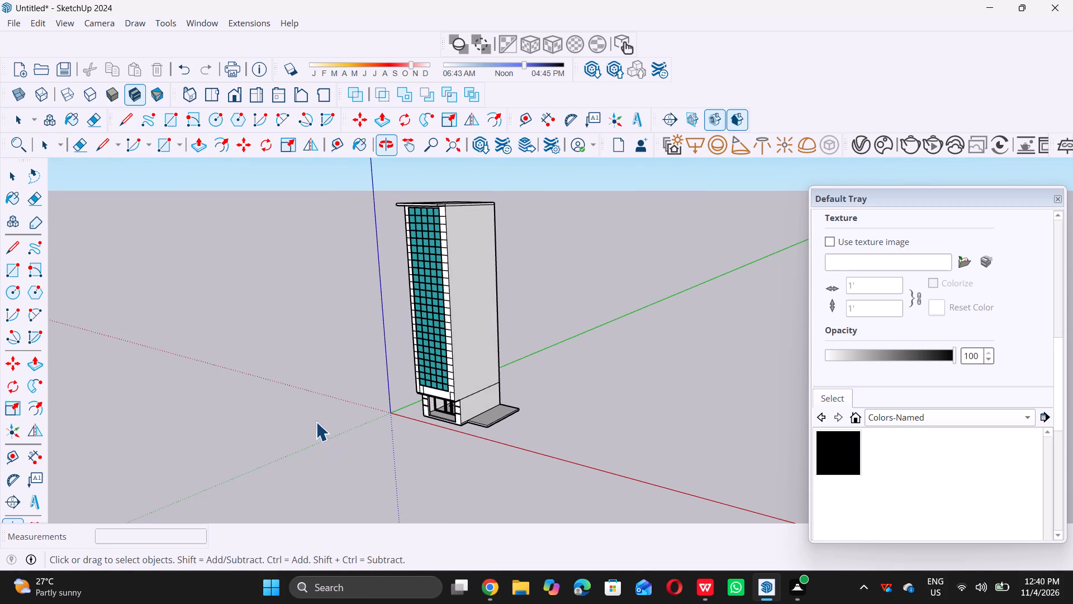
pyautogui.scroll(7, 478, 434)
pyautogui.scroll(-6, 467, 430)
pyautogui.moveTo(439, 462); pyautogui.dragTo(497, 491, button='middle')
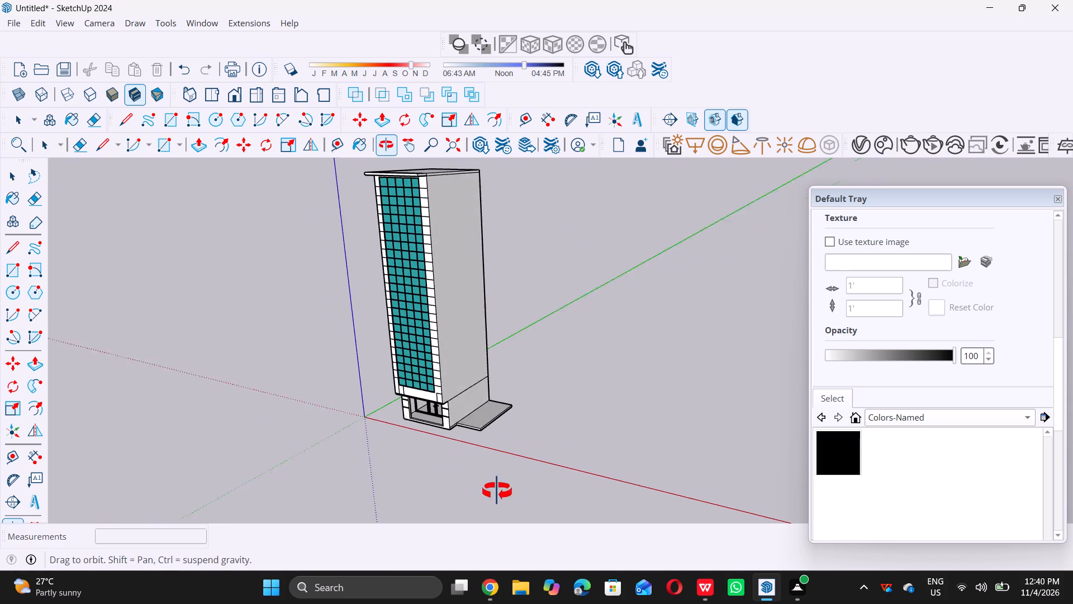
pyautogui.moveTo(497, 491); pyautogui.dragTo(507, 496, button='middle')
pyautogui.middleClick(507, 496)
pyautogui.scroll(9, 503, 431)
pyautogui.moveTo(482, 459); pyautogui.dragTo(309, 481, button='middle')
pyautogui.scroll(1, 482, 459)
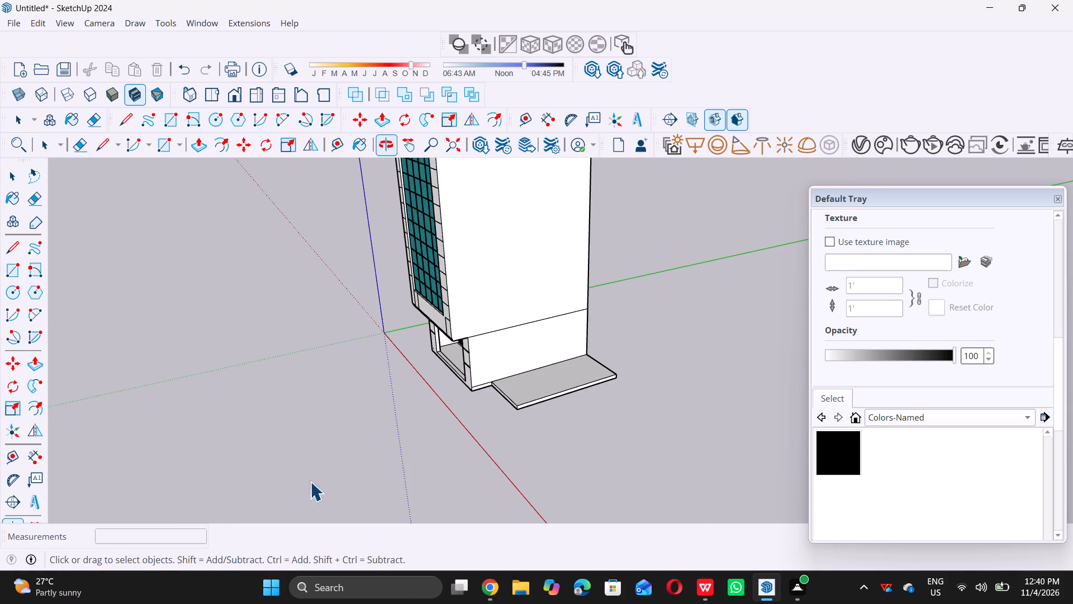
pyautogui.scroll(4, 498, 417)
pyautogui.scroll(-6, 482, 434)
pyautogui.moveTo(481, 464); pyautogui.dragTo(565, 457, button='middle')
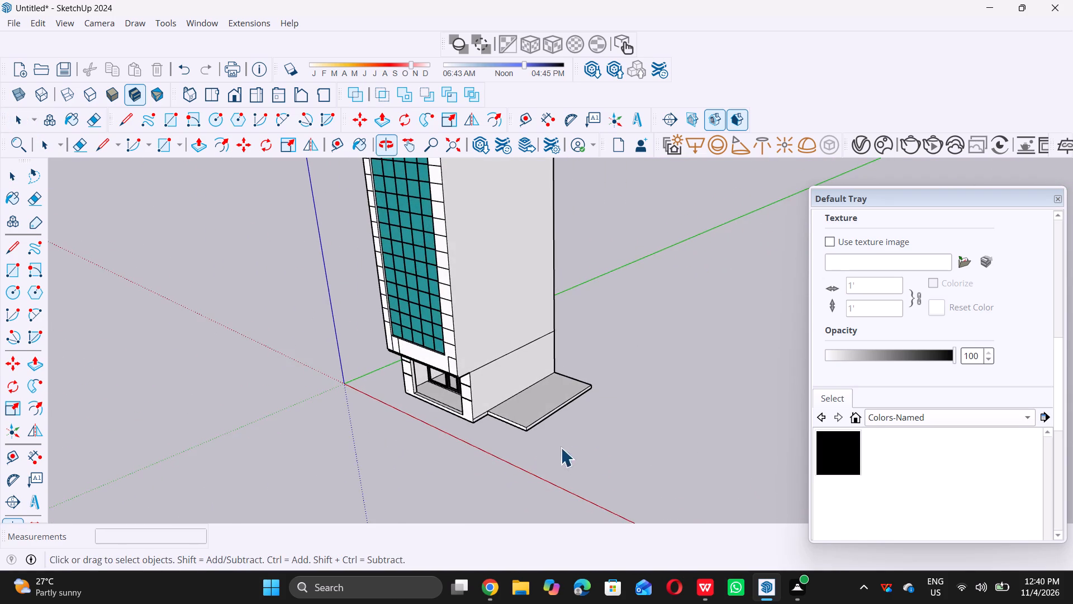
pyautogui.scroll(6, 552, 422)
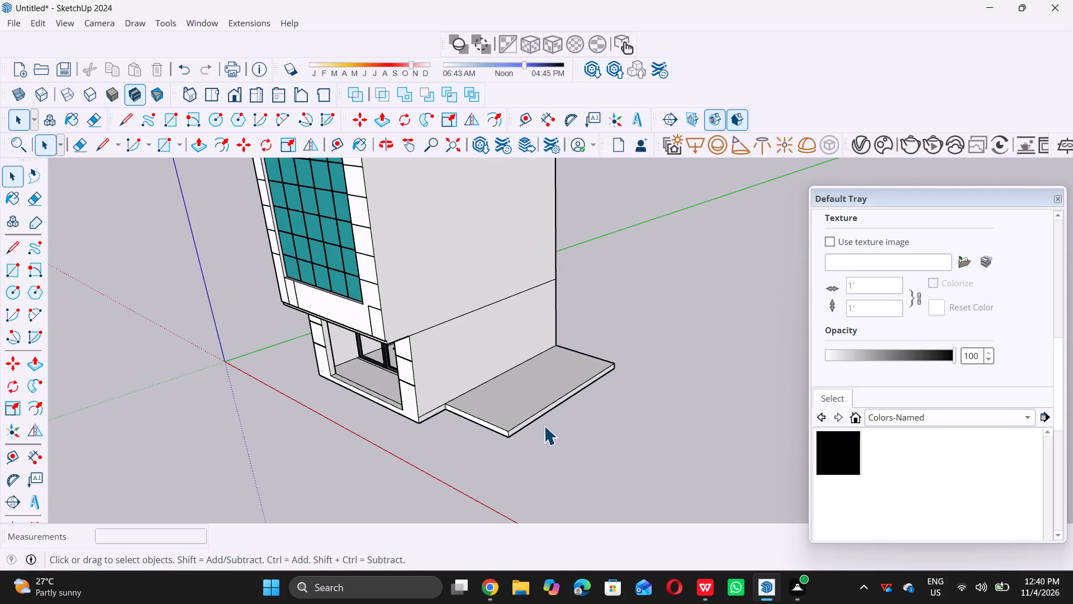
pyautogui.scroll(10, 538, 430)
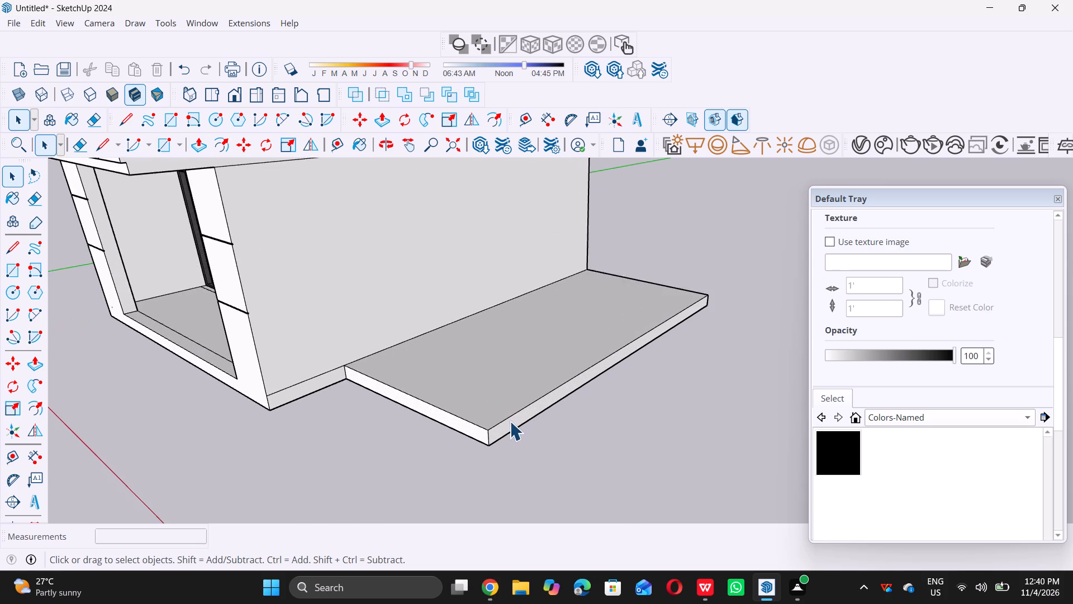
pyautogui.scroll(7, 510, 421)
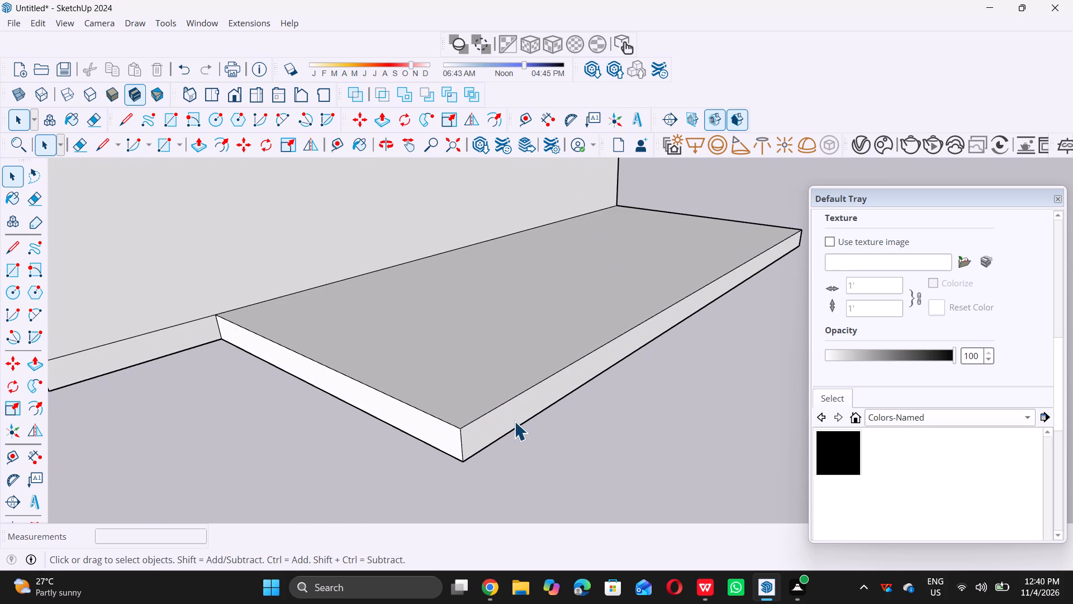
pyautogui.tripleClick(514, 420)
pyautogui.click(514, 420)
pyautogui.doubleClick(603, 463)
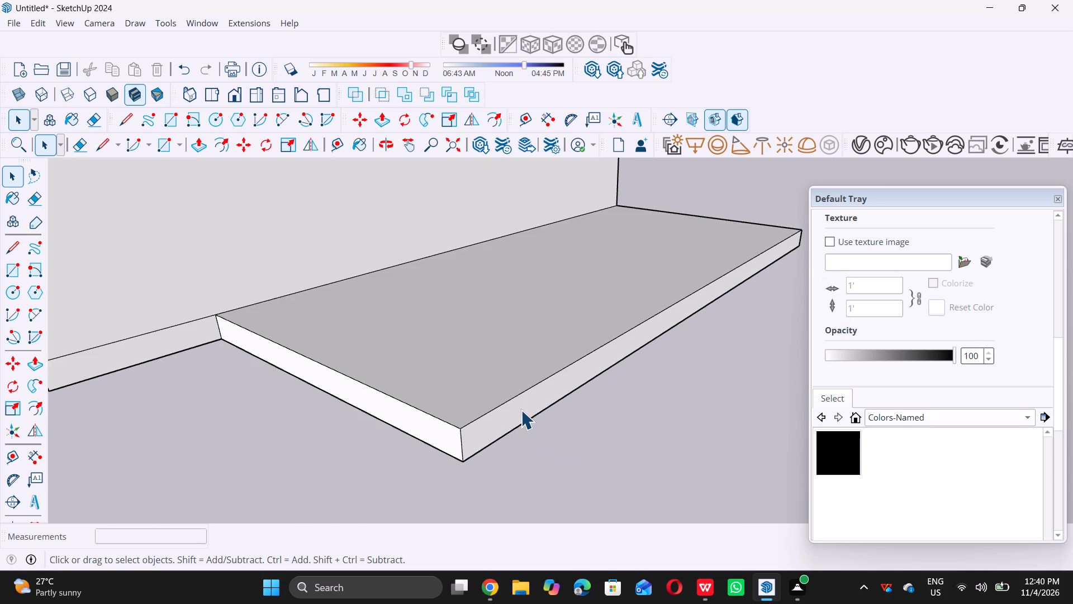
# Push/Pull the outer long face of the side slab outward by 5'.
pyautogui.click(520, 409)
pyautogui.press('p')
pyautogui.click(519, 408)
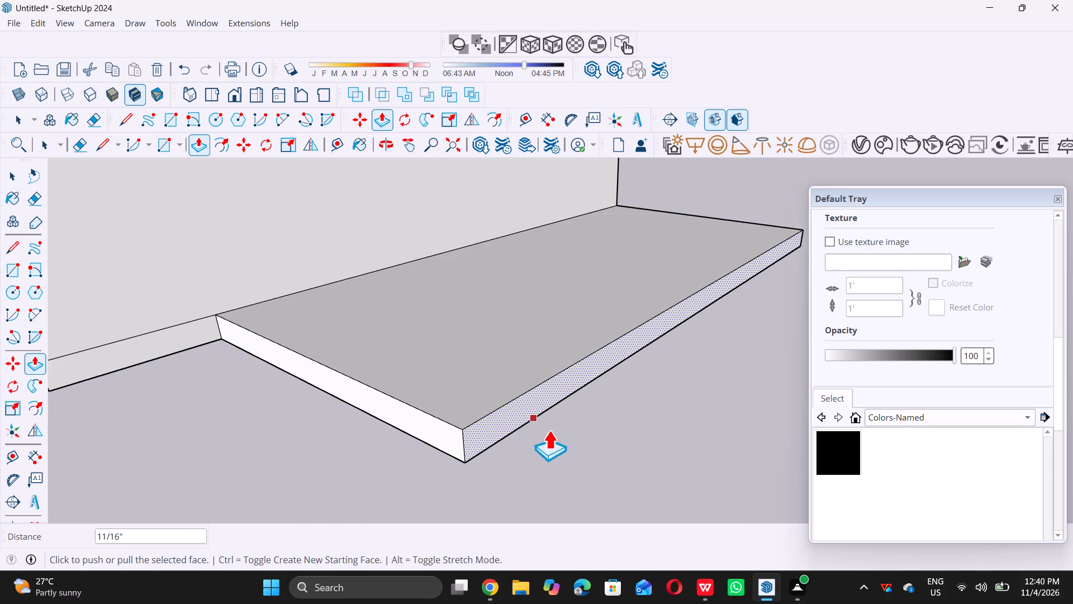
pyautogui.click(516, 413)
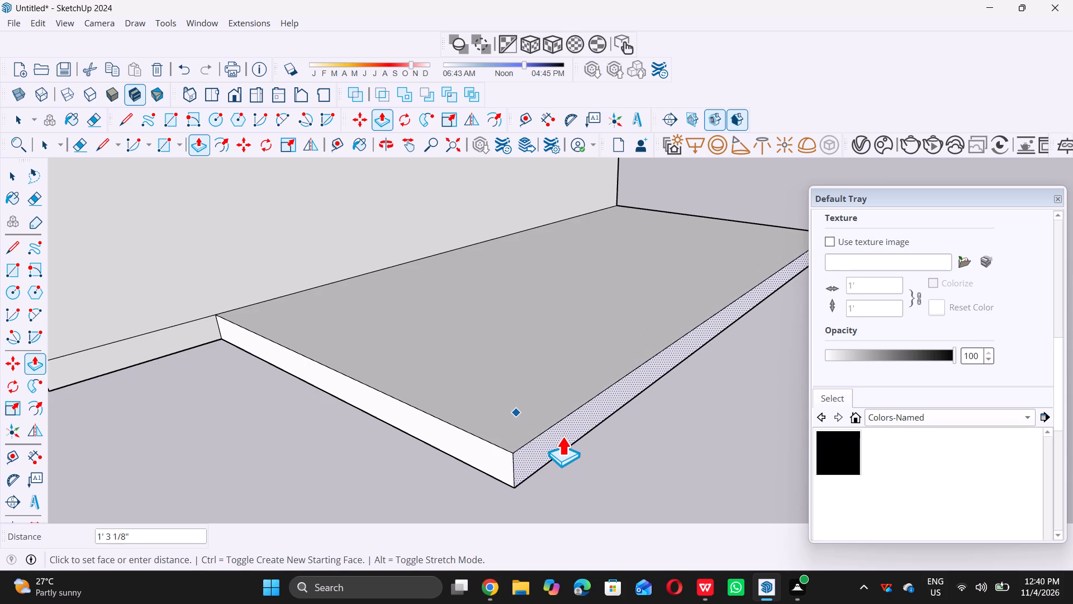
pyautogui.press('5')
pyautogui.press("'")
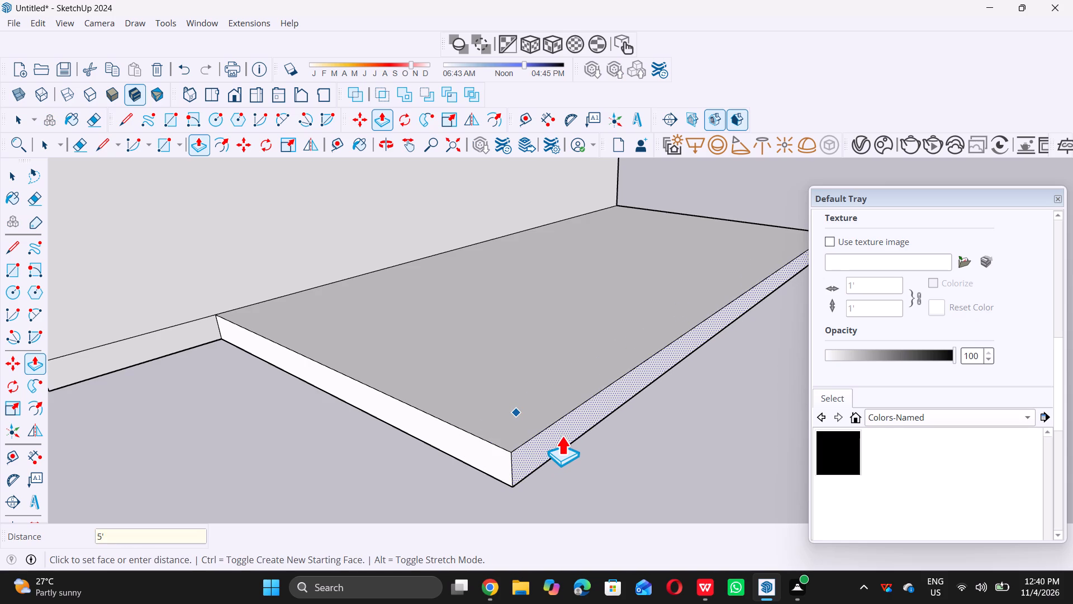
pyautogui.press('Return')
pyautogui.press('space')
# Examine the whole tower and its widened side slab from several distances and angles.
pyautogui.scroll(-3, 530, 428)
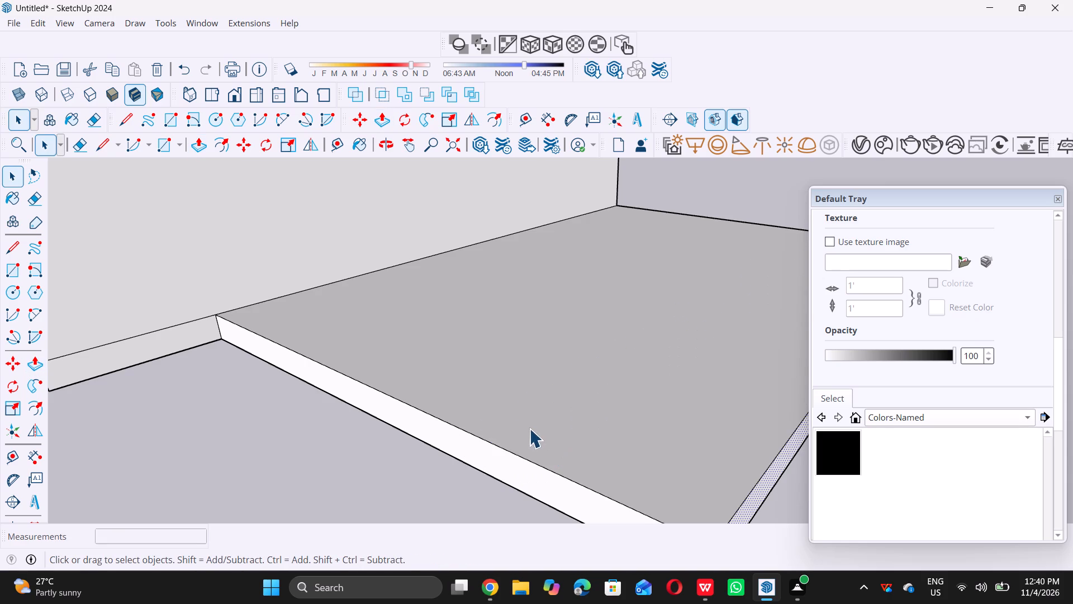
pyautogui.scroll(-17, 529, 428)
pyautogui.middleClick(183, 551)
pyautogui.scroll(-4, 331, 407)
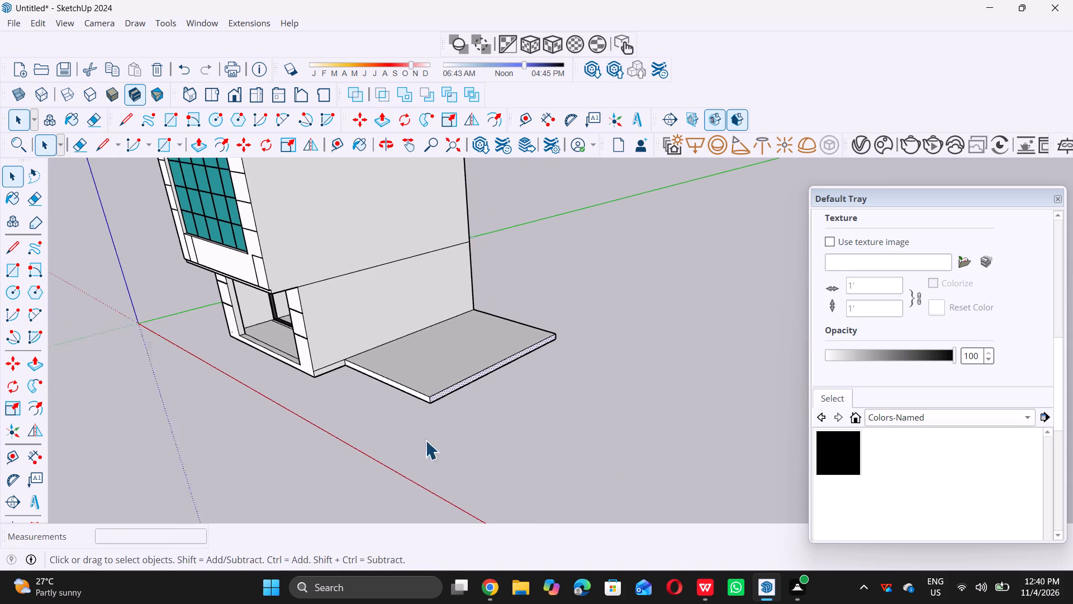
pyautogui.scroll(-9, 425, 440)
pyautogui.scroll(-5, 559, 434)
pyautogui.moveTo(467, 441); pyautogui.dragTo(515, 421, button='middle')
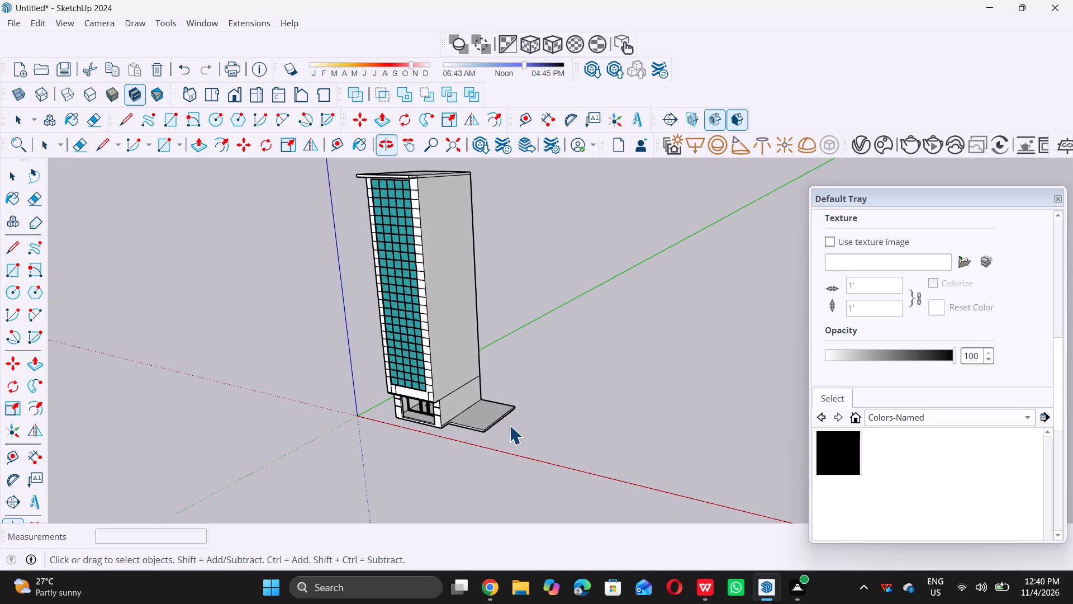
pyautogui.scroll(5, 498, 427)
pyautogui.scroll(7, 438, 419)
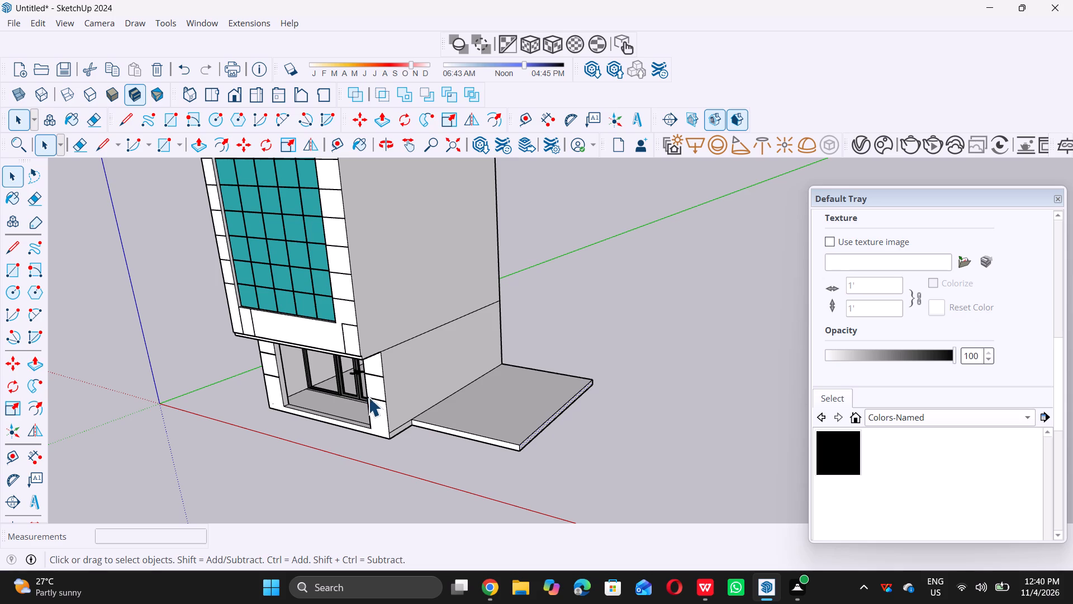
pyautogui.scroll(-4, 507, 385)
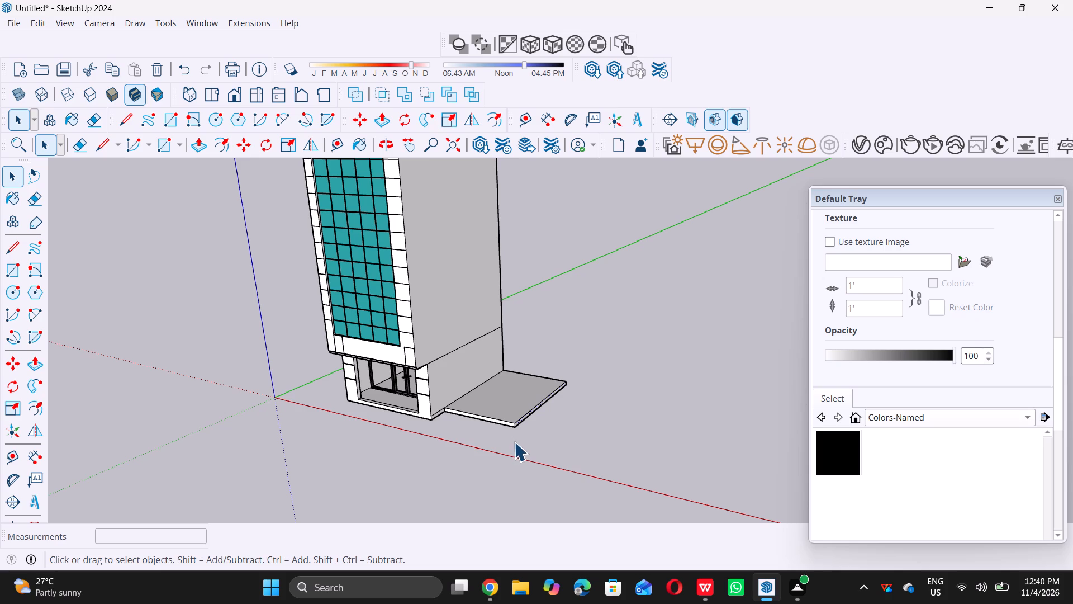
pyautogui.moveTo(418, 410); pyautogui.dragTo(470, 482, button='middle')
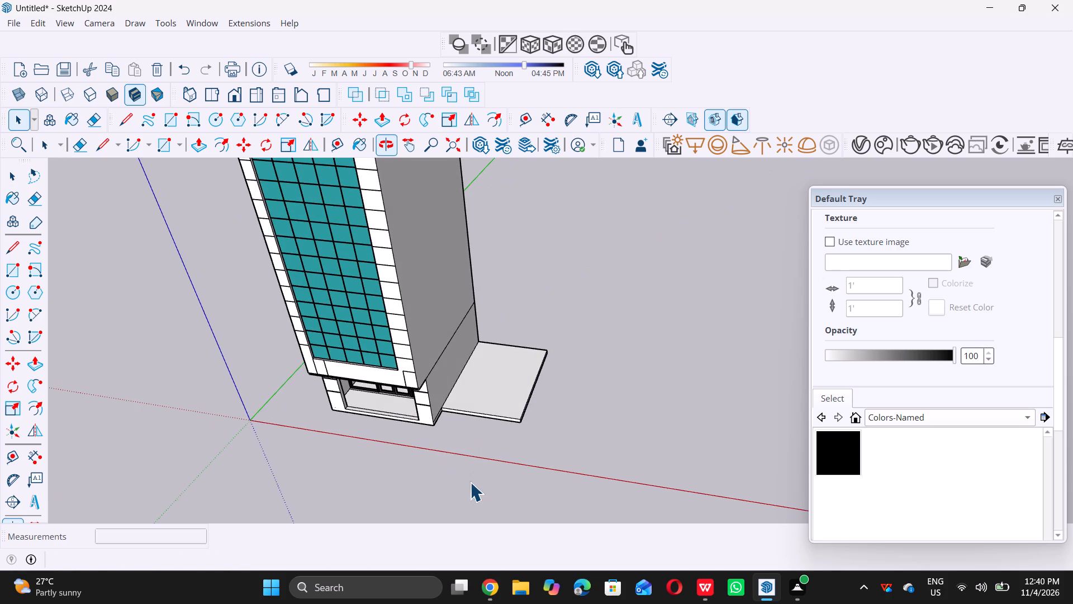
# Offset the outline of the side slab's top face inward by 9".
pyautogui.scroll(6, 509, 418)
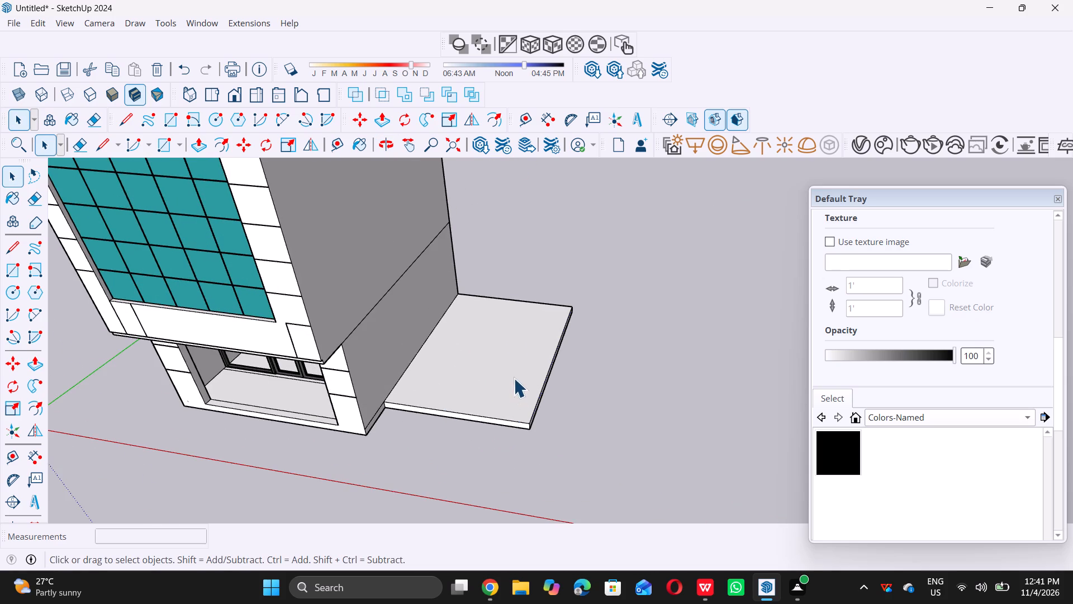
pyautogui.moveTo(514, 377); pyautogui.dragTo(493, 393, button='middle')
pyautogui.scroll(4, 527, 360)
pyautogui.doubleClick(528, 358)
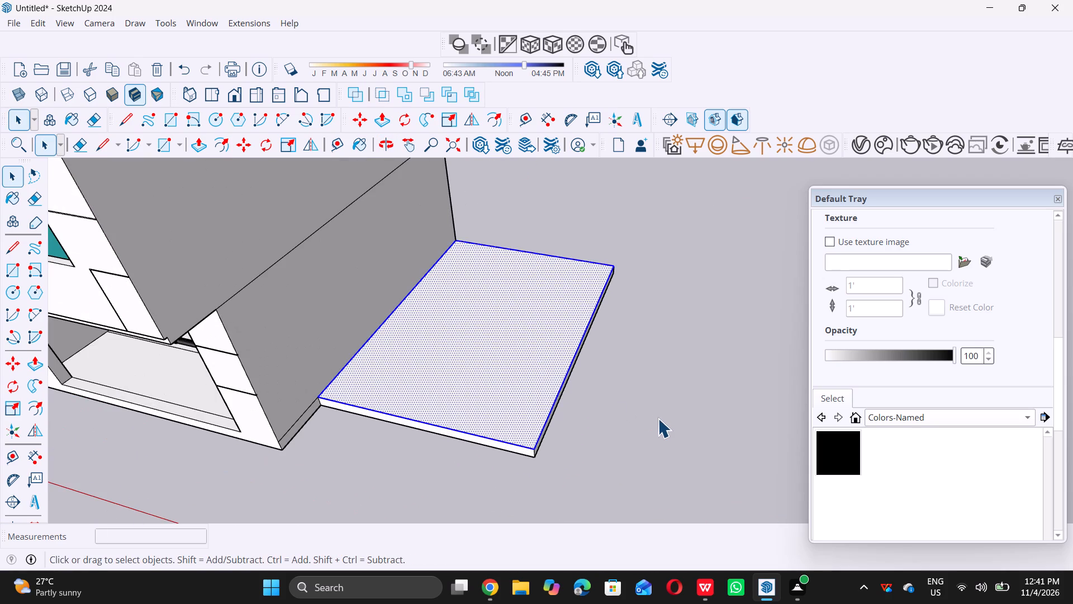
pyautogui.scroll(3, 658, 418)
pyautogui.press('f')
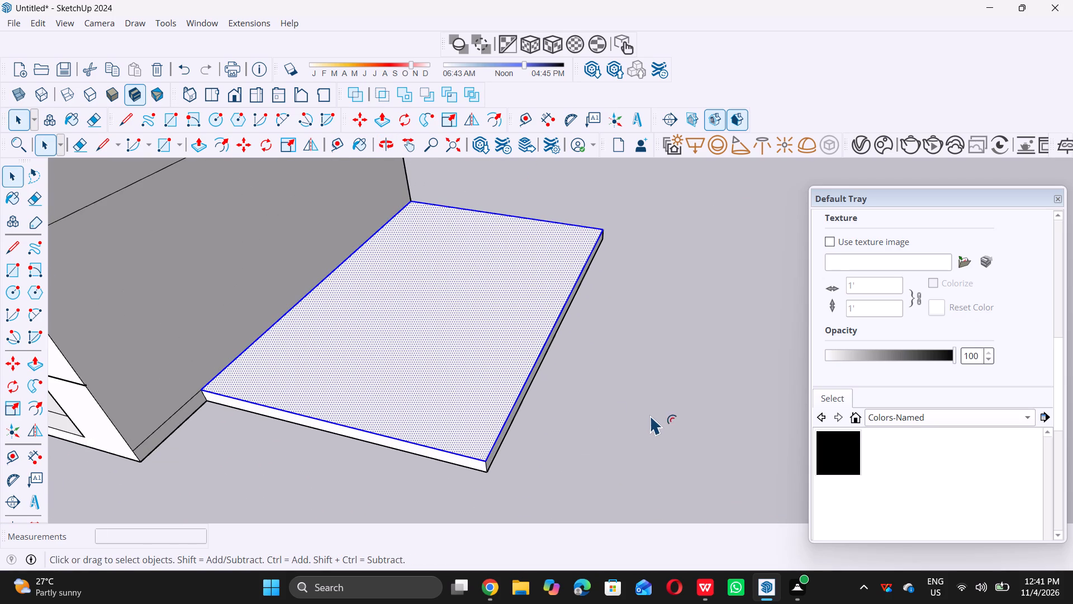
pyautogui.click(524, 354)
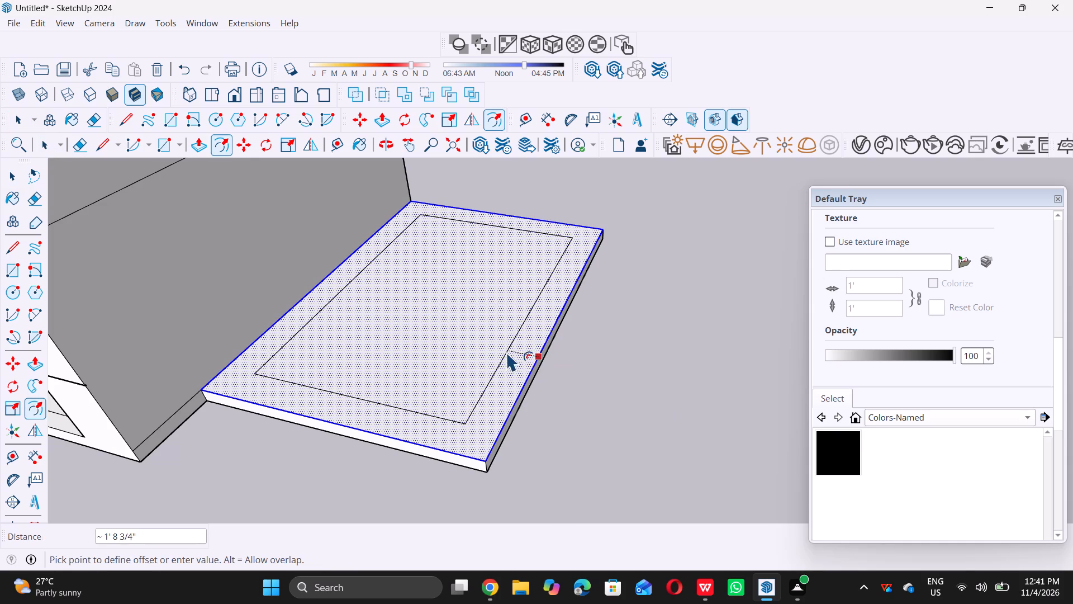
pyautogui.press('9')
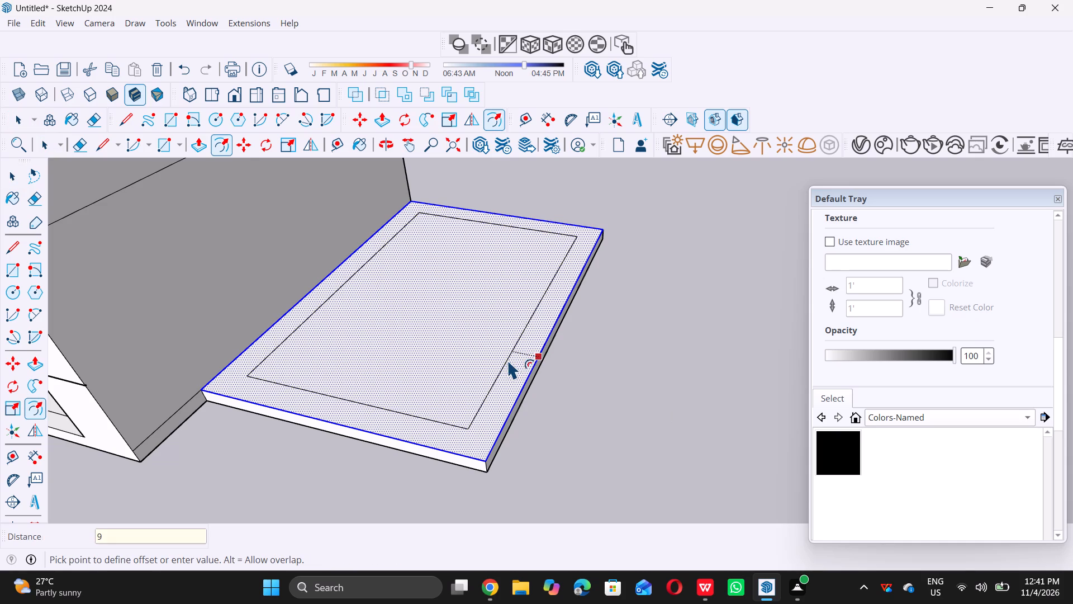
pyautogui.hotkey('shift', '"')
pyautogui.press('Return')
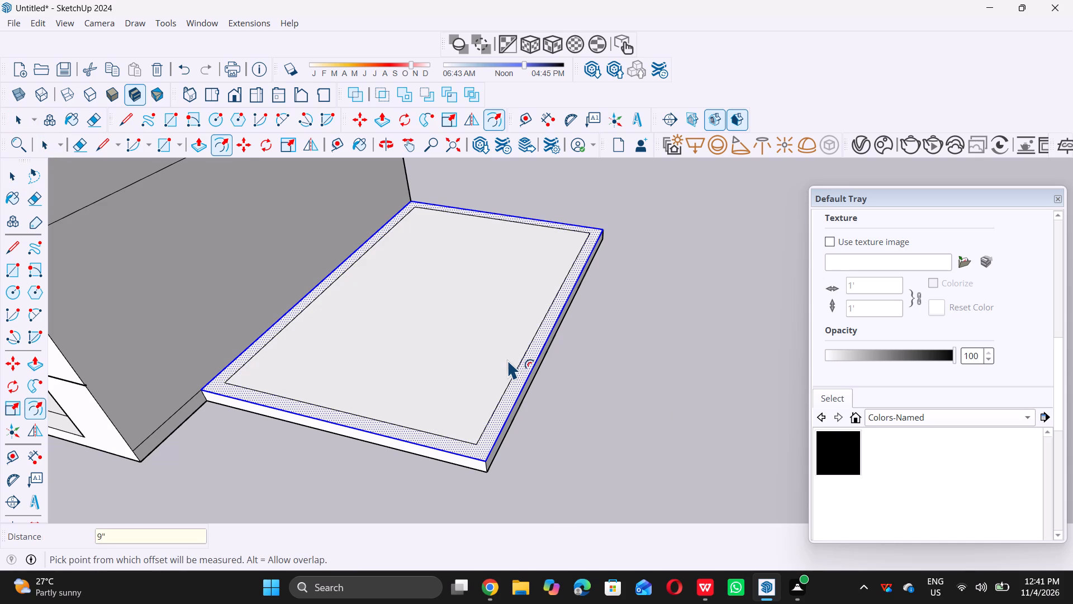
pyautogui.press('space')
pyautogui.tripleClick(601, 424)
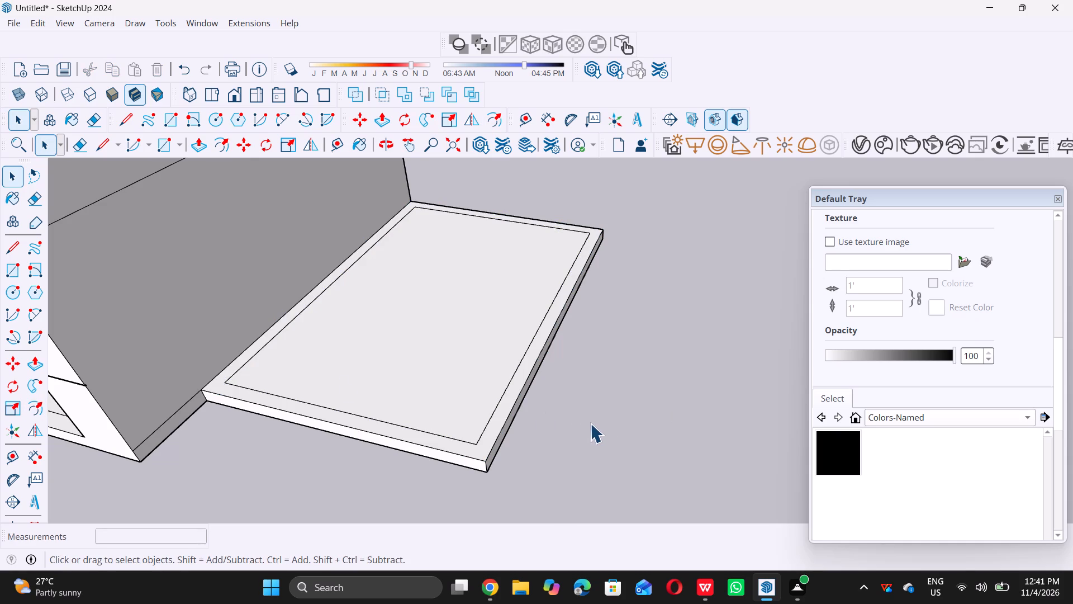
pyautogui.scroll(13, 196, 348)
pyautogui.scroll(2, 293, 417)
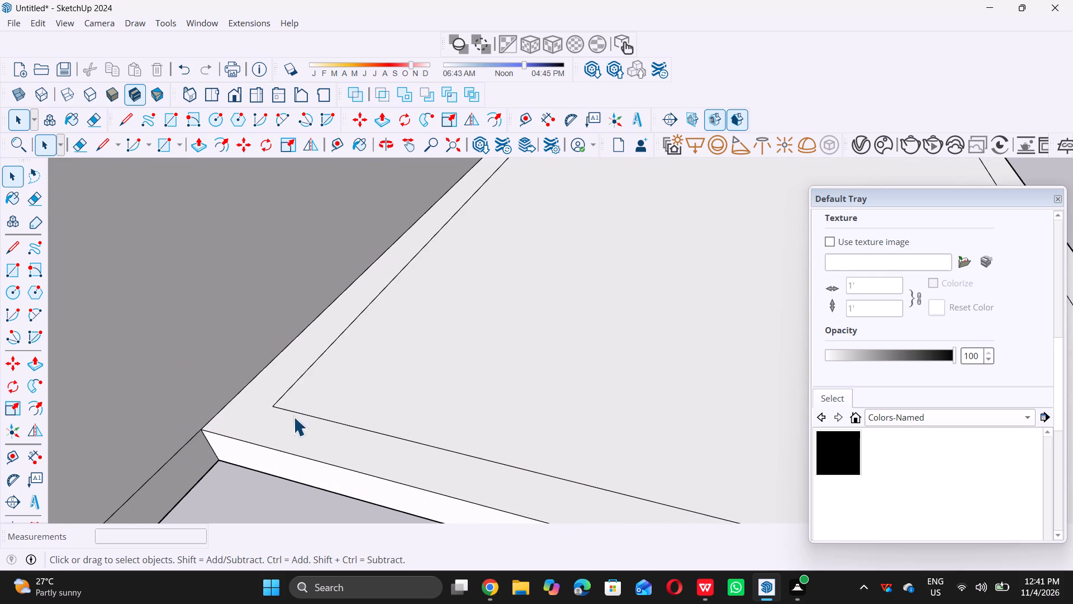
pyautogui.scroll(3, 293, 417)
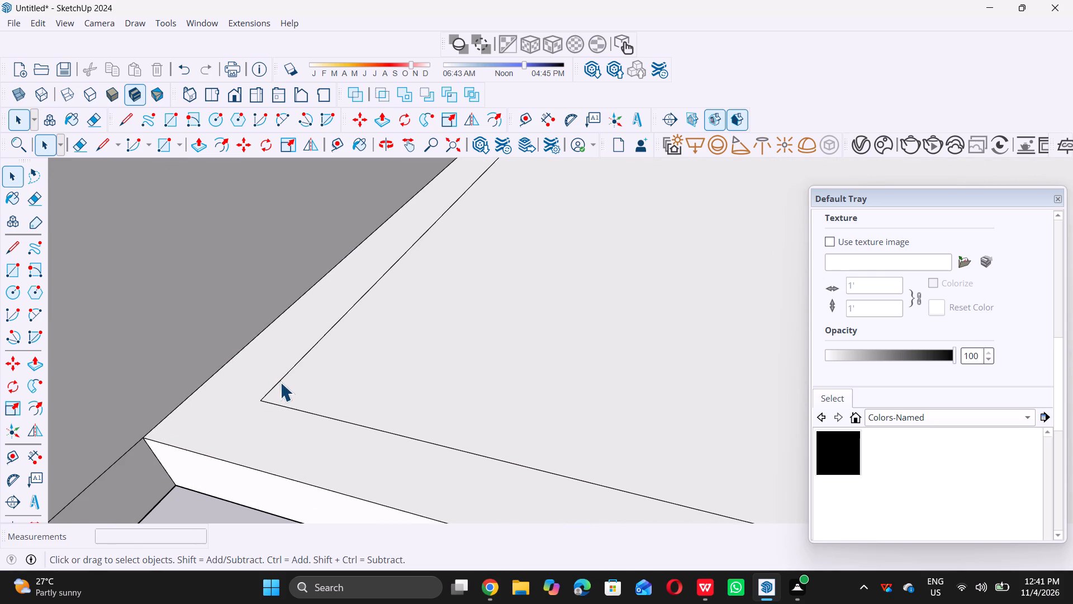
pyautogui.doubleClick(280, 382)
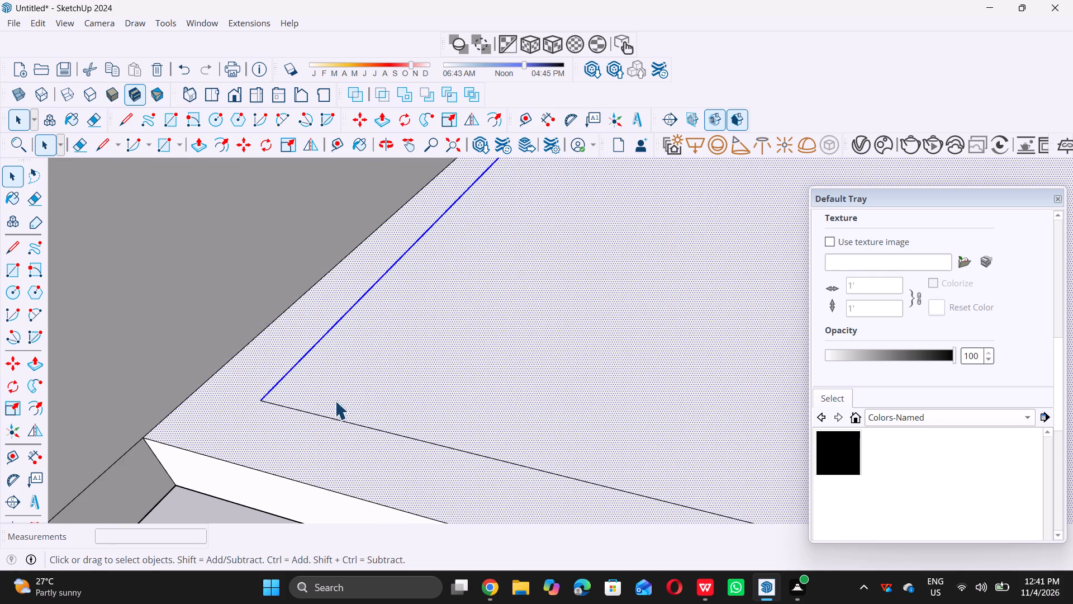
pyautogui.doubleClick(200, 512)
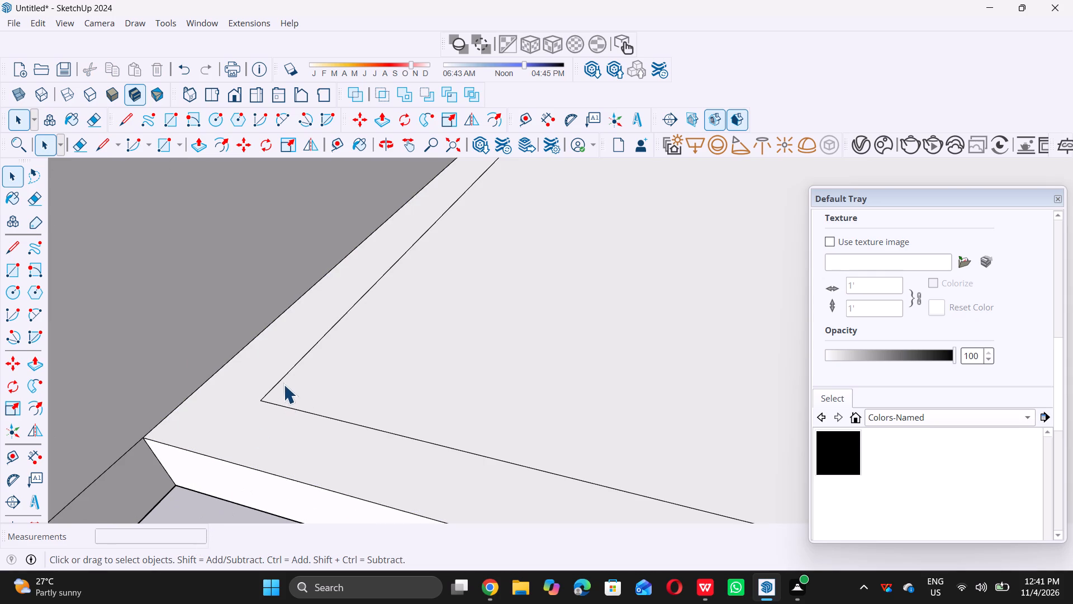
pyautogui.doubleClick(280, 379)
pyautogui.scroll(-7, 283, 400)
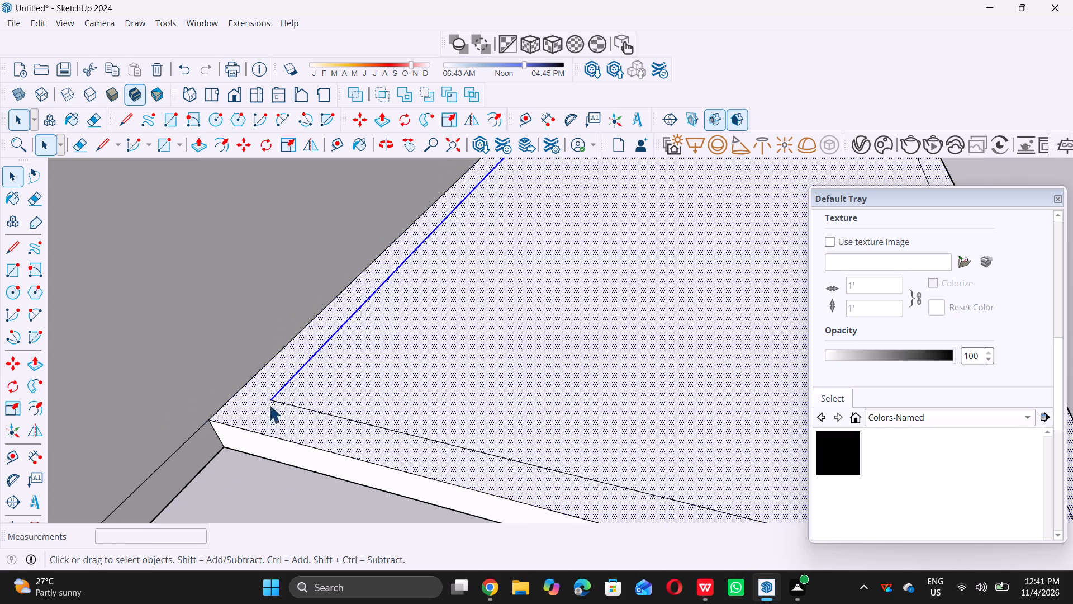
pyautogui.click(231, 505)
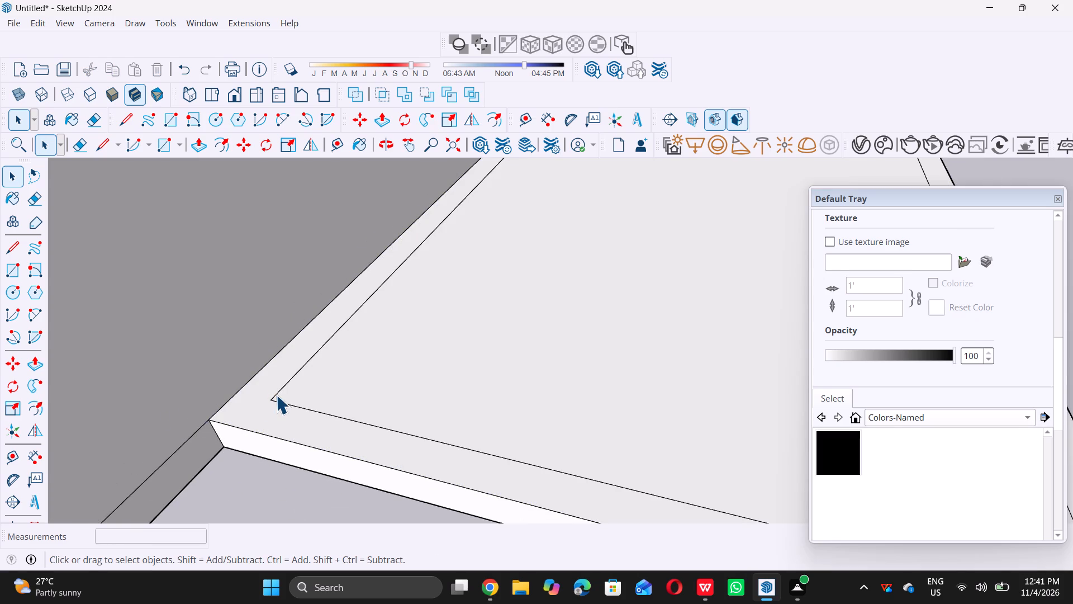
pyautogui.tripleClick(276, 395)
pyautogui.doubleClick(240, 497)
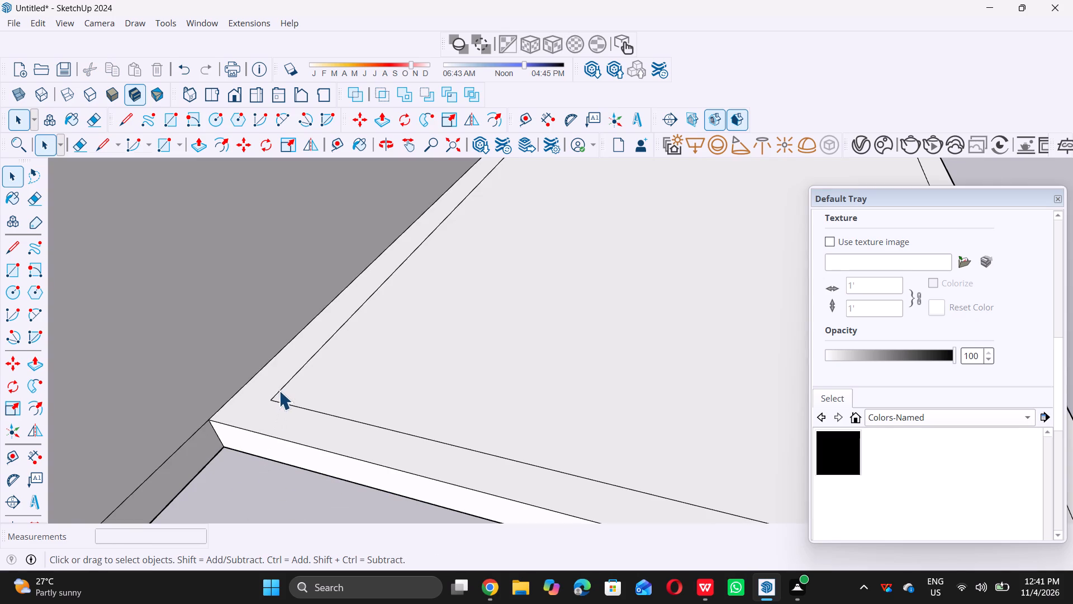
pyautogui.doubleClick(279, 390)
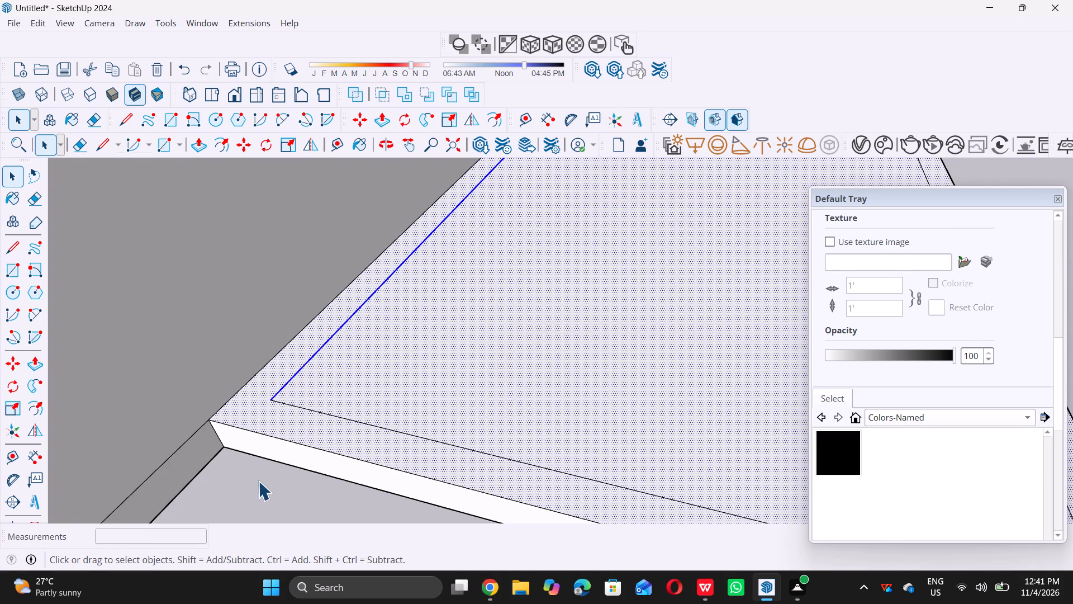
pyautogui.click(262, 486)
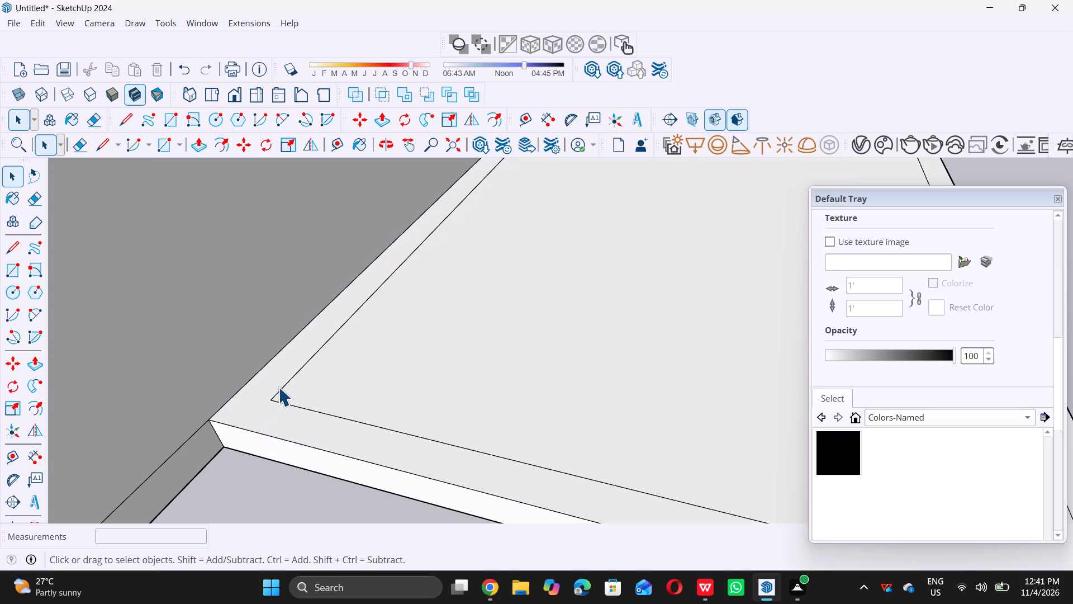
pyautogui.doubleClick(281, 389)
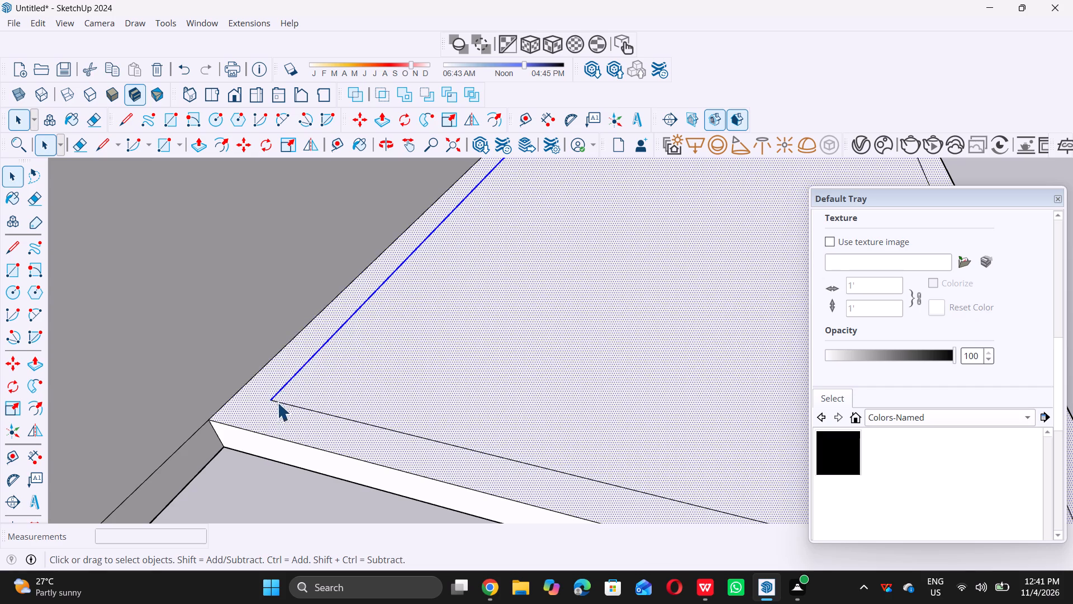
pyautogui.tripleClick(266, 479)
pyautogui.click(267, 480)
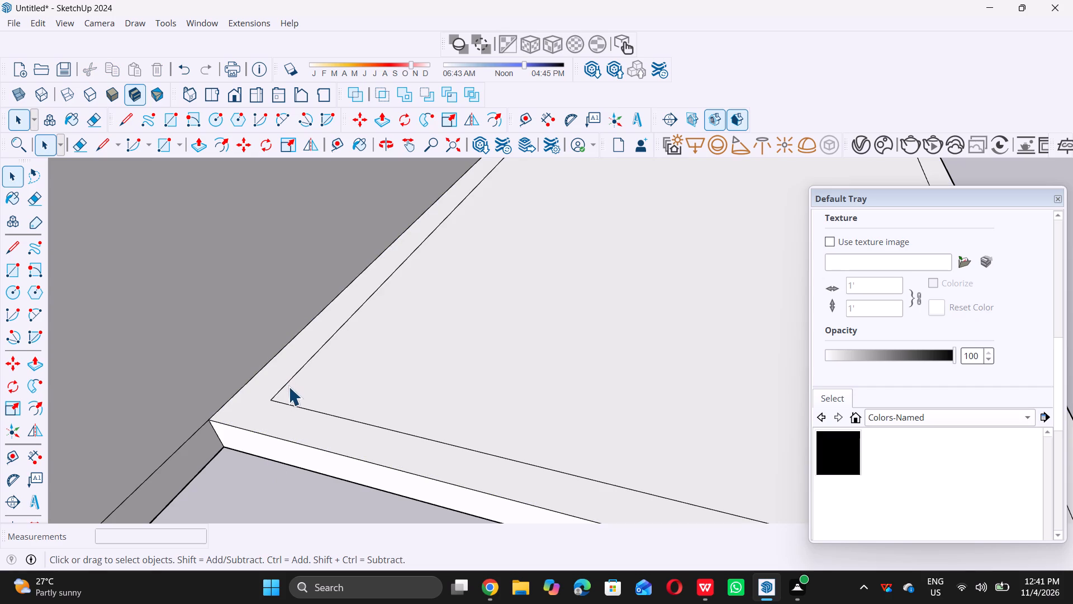
# Move the offset outline's edge nearest the tower wall by 9" onto the slab's edge along the wall.
pyautogui.click(287, 384)
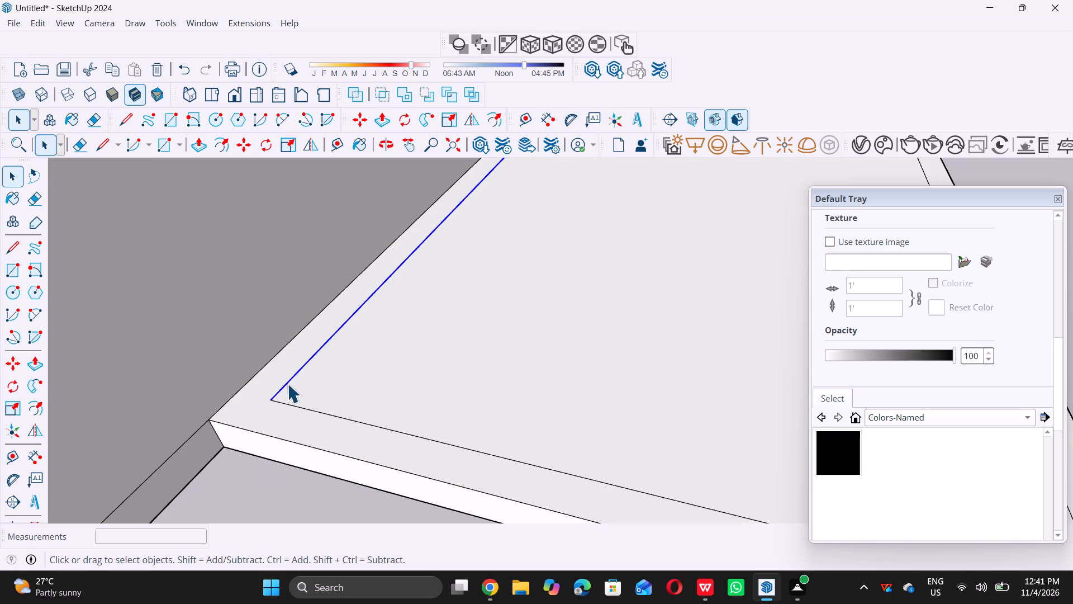
pyautogui.press('m')
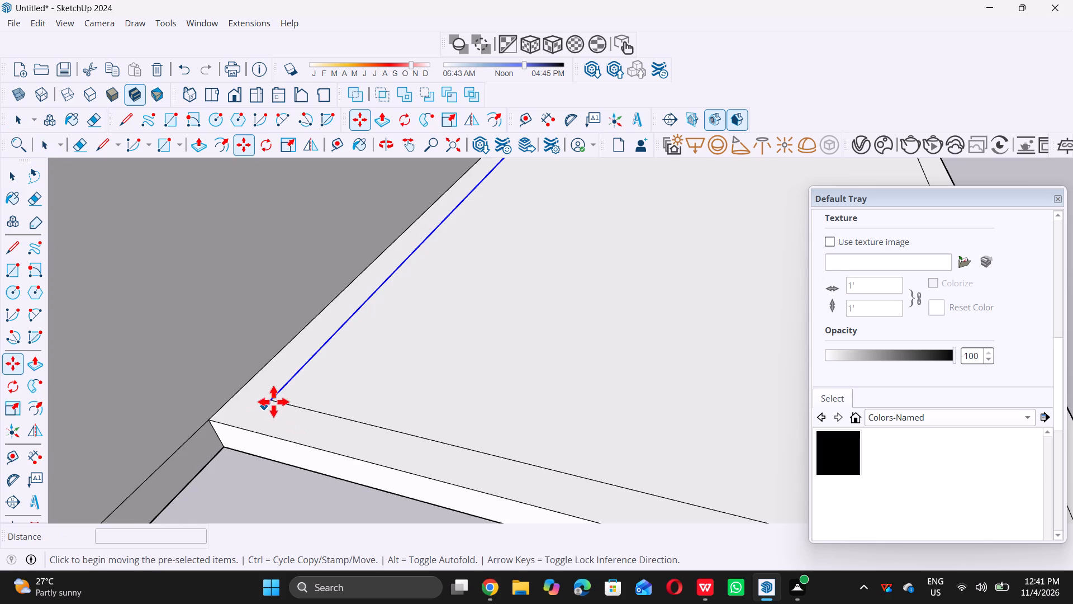
pyautogui.doubleClick(274, 402)
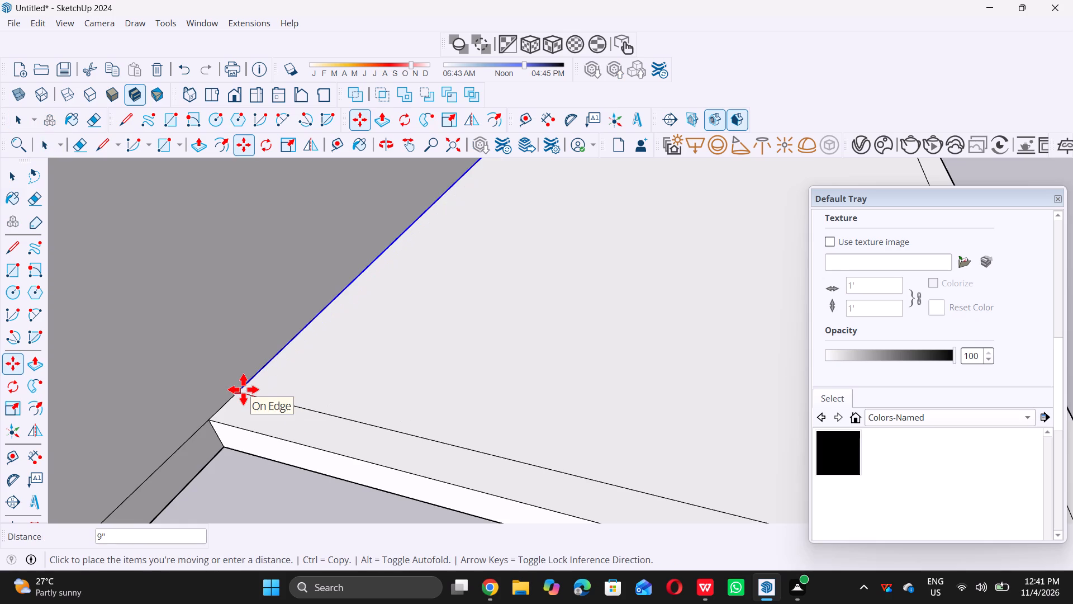
pyautogui.click(241, 389)
pyautogui.press('space')
# Examine the slab's three-sided border from several angles, including the corner where it meets the tower wall.
pyautogui.scroll(-16, 243, 387)
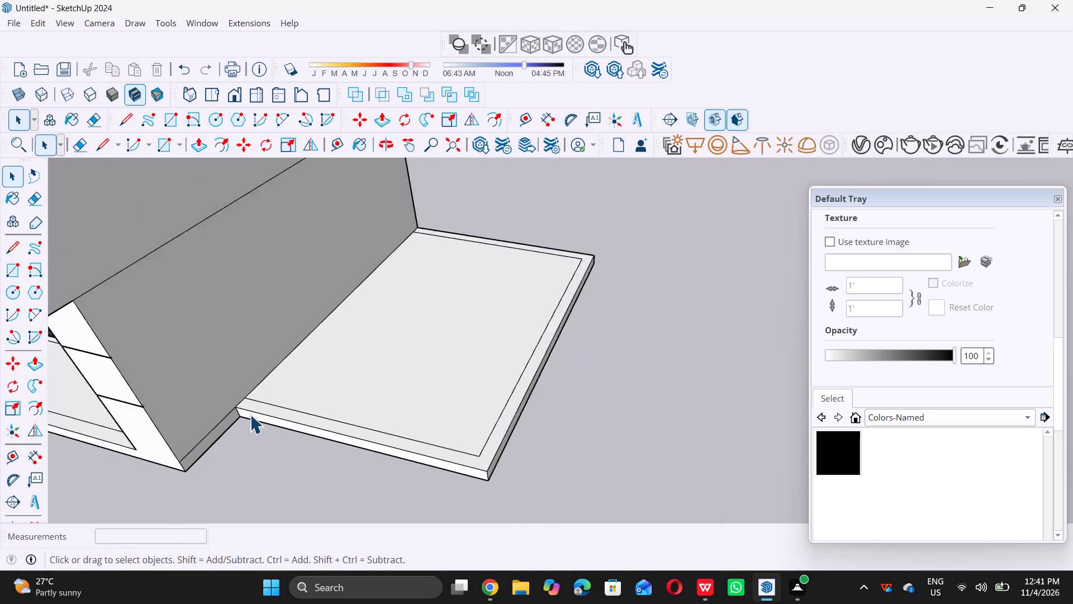
pyautogui.scroll(-11, 250, 414)
pyautogui.moveTo(305, 492); pyautogui.dragTo(304, 442, button='middle')
pyautogui.scroll(7, 305, 441)
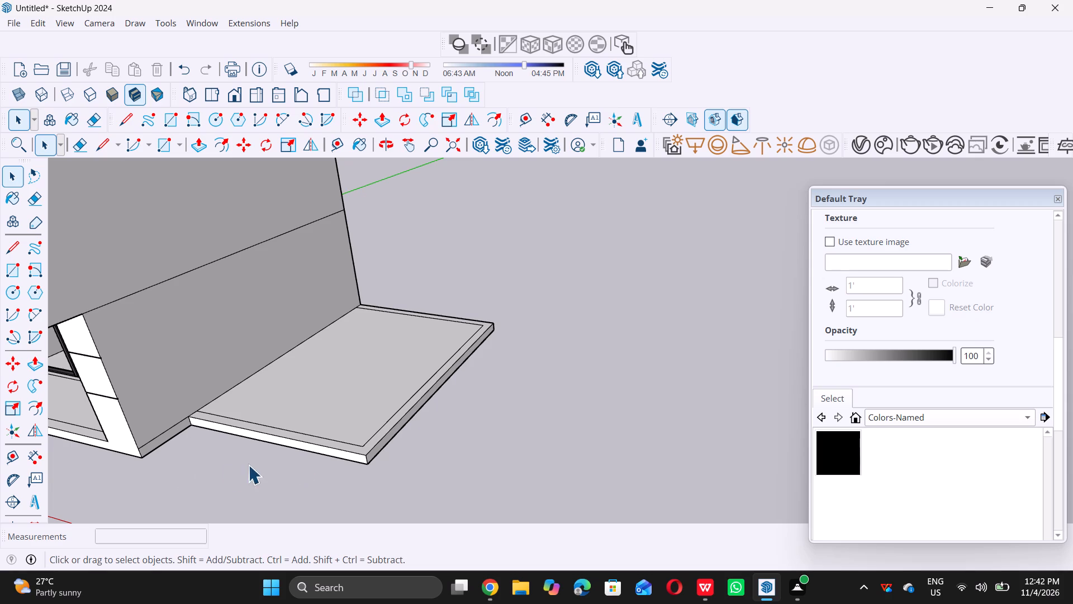
pyautogui.moveTo(204, 430); pyautogui.dragTo(225, 470, button='middle')
pyautogui.scroll(-2, 247, 395)
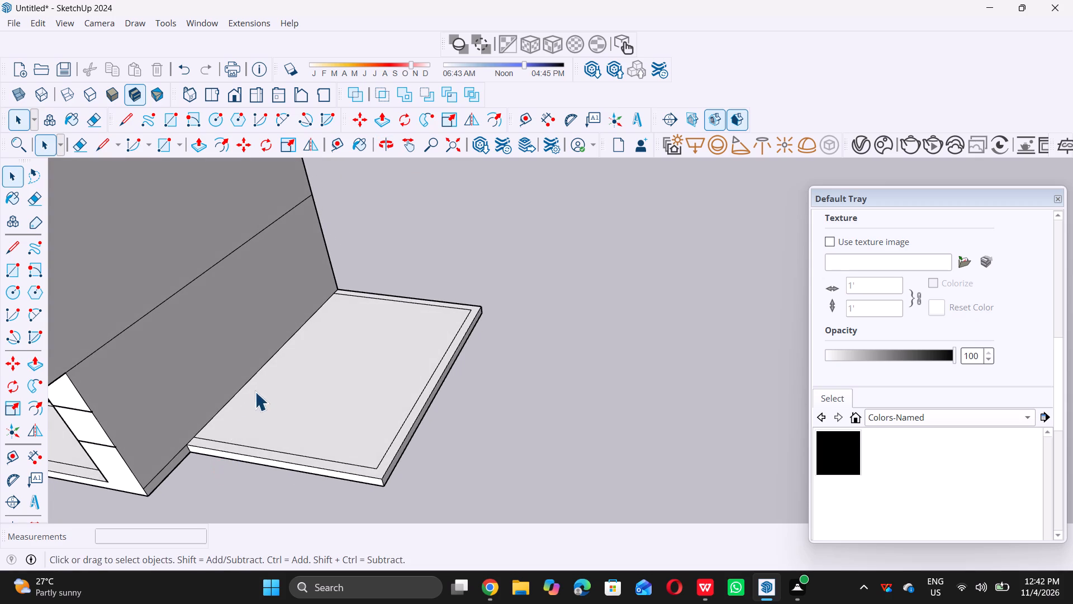
pyautogui.scroll(-3, 255, 391)
pyautogui.scroll(12, 249, 462)
pyautogui.scroll(9, 189, 421)
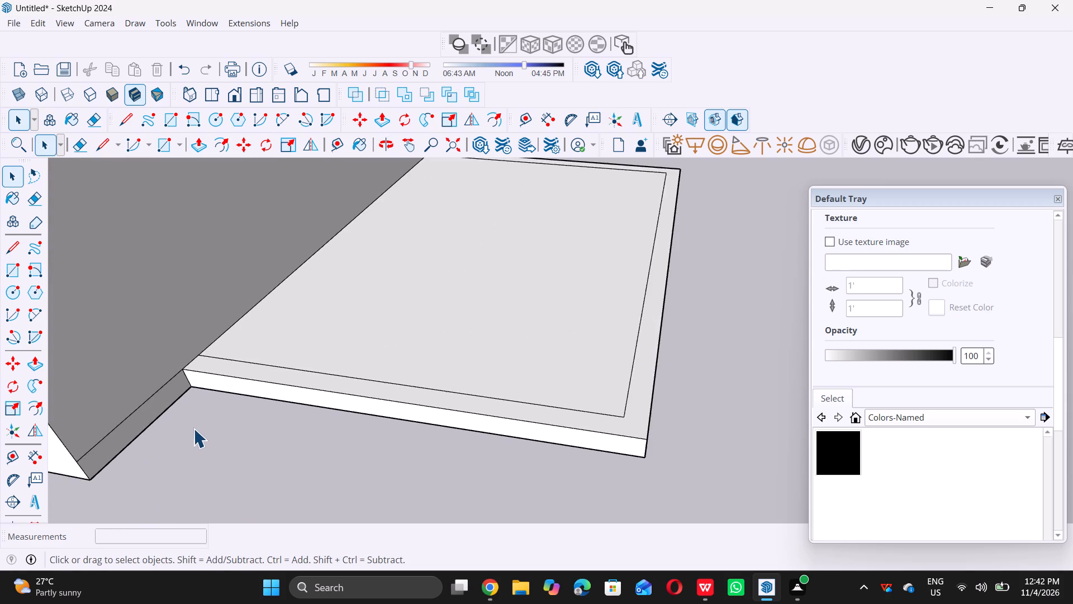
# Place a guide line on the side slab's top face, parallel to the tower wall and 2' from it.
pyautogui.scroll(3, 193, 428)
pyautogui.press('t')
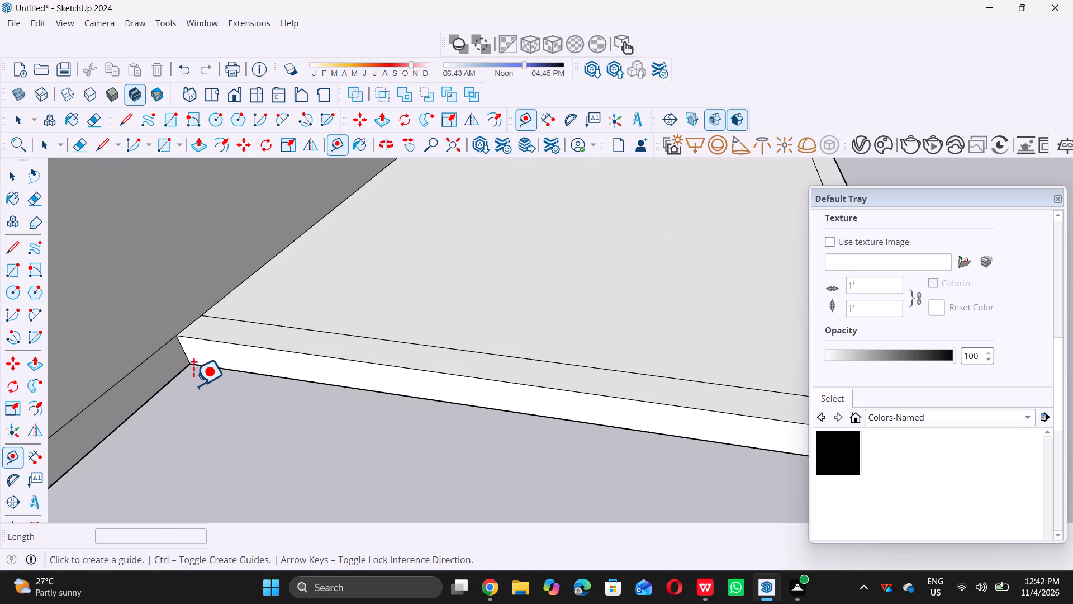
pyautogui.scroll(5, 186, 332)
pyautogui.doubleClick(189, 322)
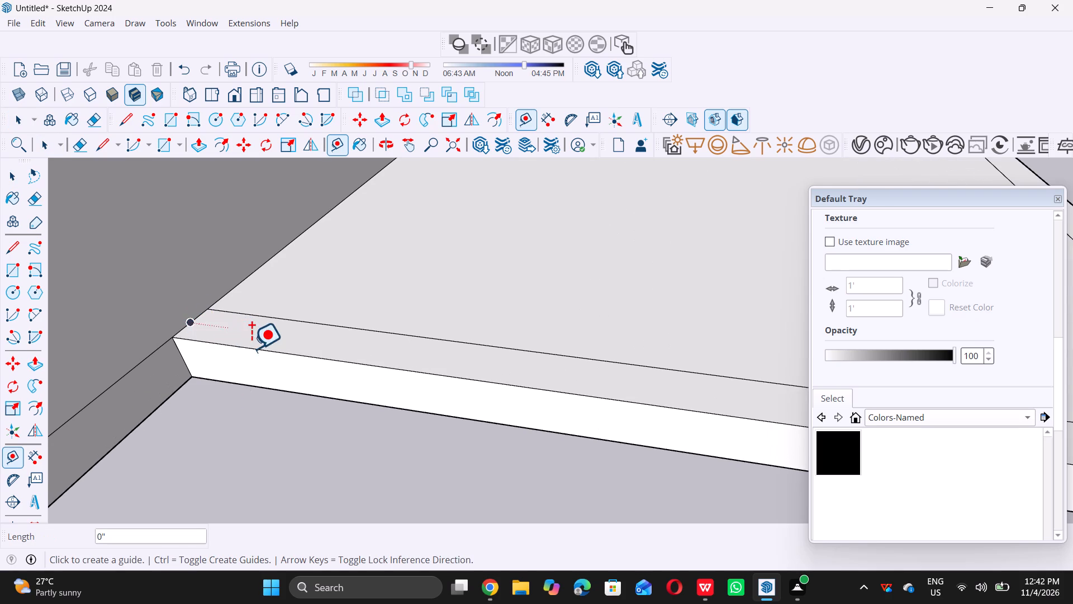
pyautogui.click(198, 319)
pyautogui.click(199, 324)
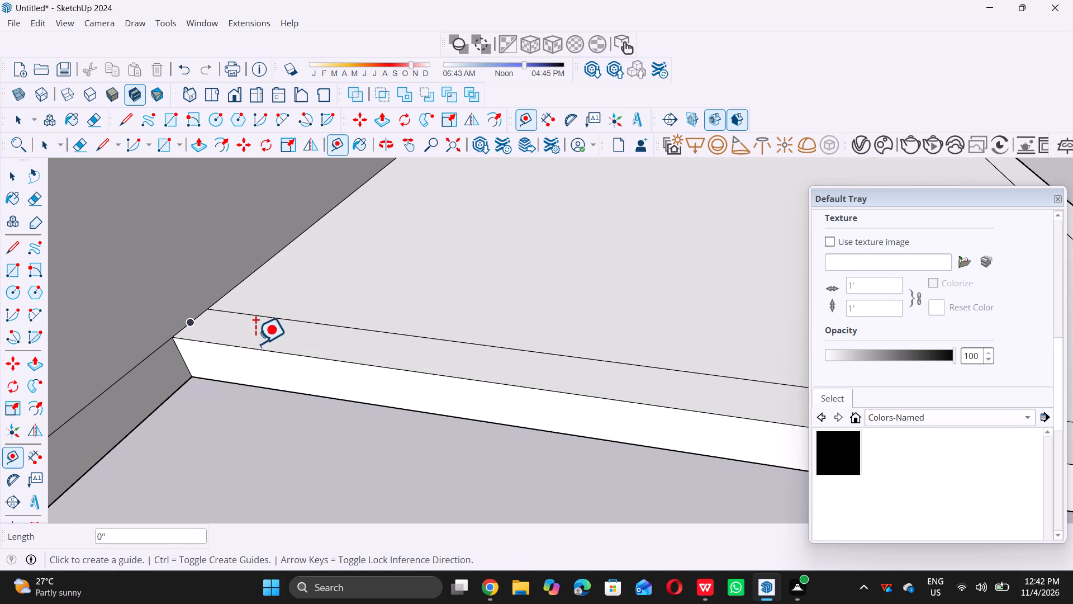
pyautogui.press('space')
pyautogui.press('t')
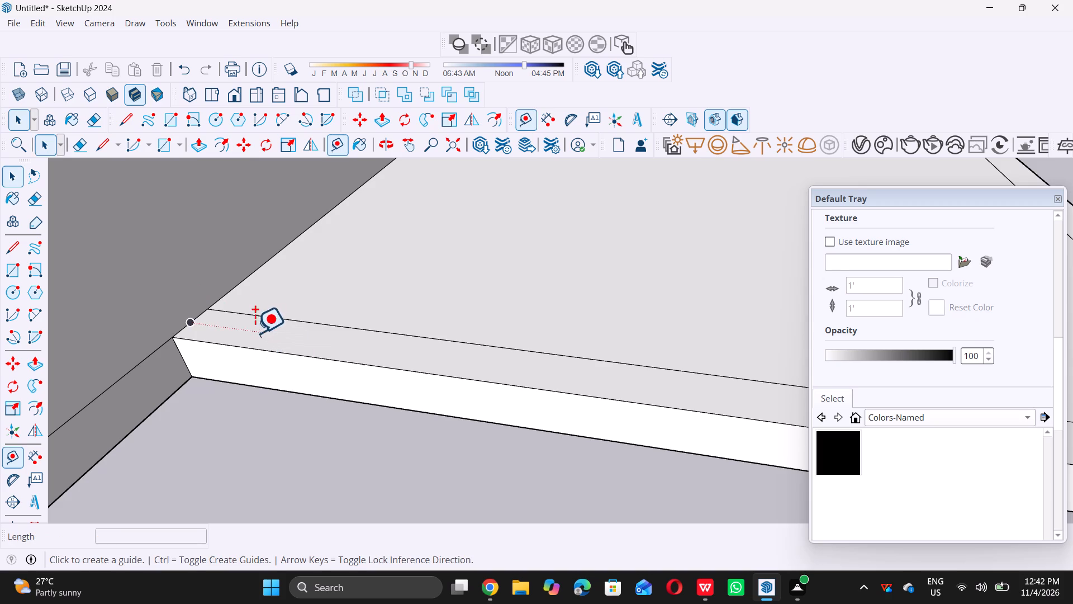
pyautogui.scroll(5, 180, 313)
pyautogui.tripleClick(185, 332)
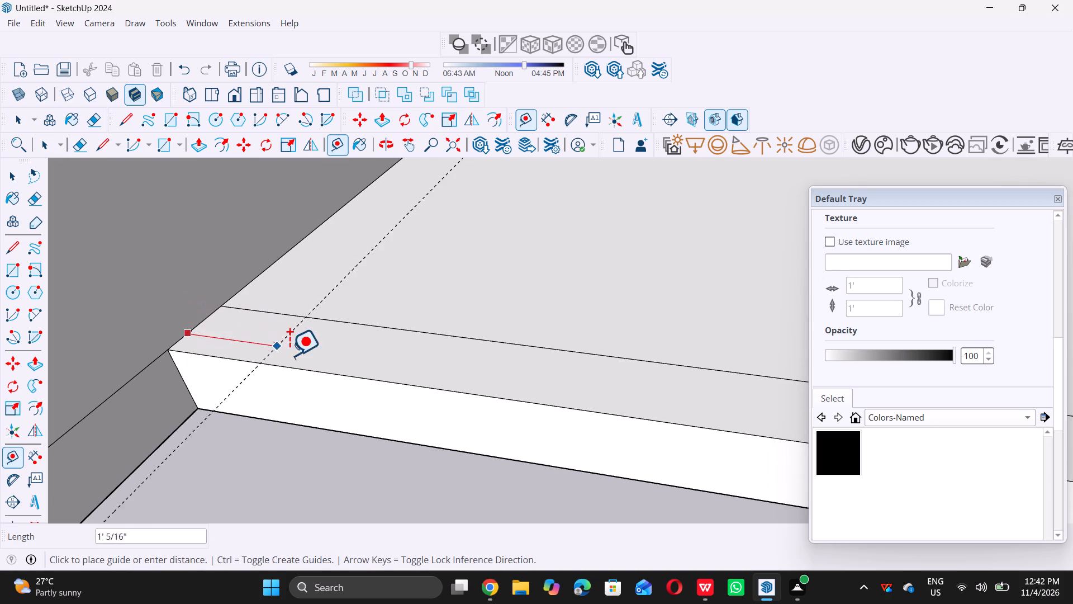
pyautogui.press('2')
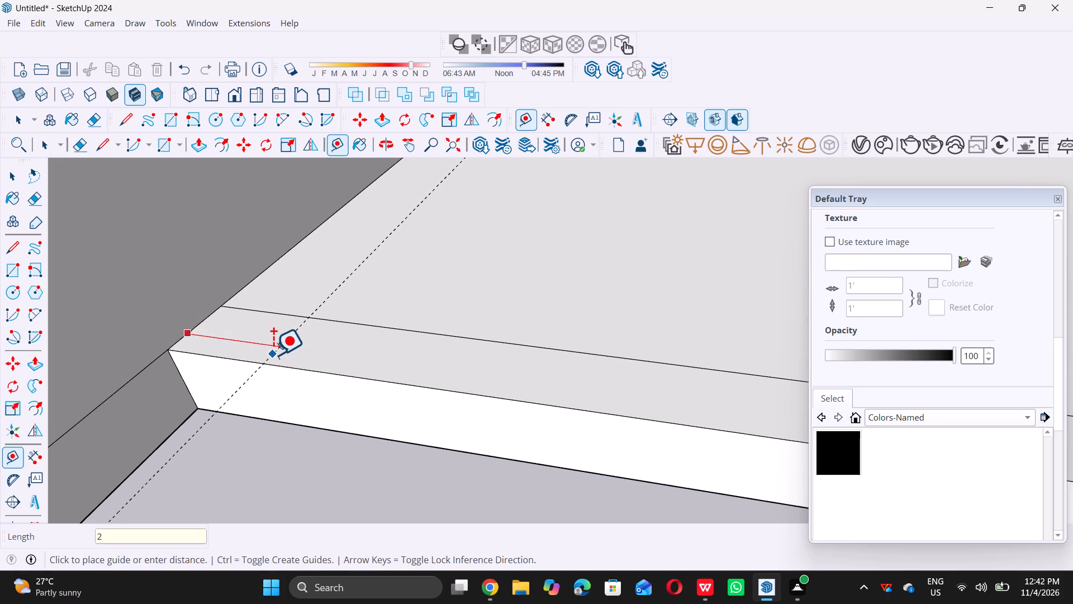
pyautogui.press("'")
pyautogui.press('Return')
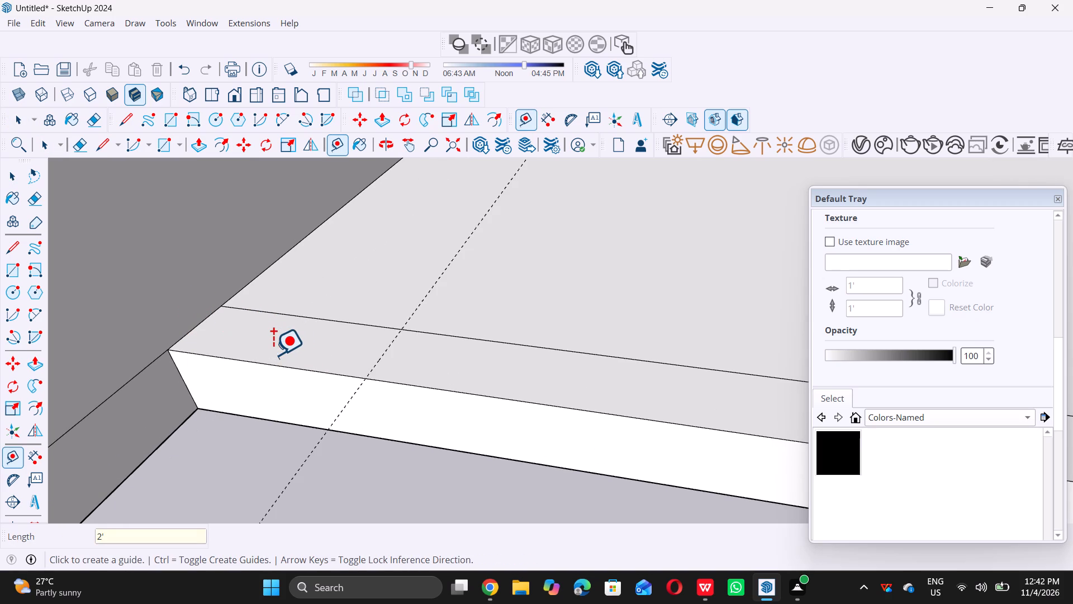
# Place a guide line on the slab's top face 2' in from its outer side edge, opposite the tower wall.
pyautogui.scroll(-4, 258, 352)
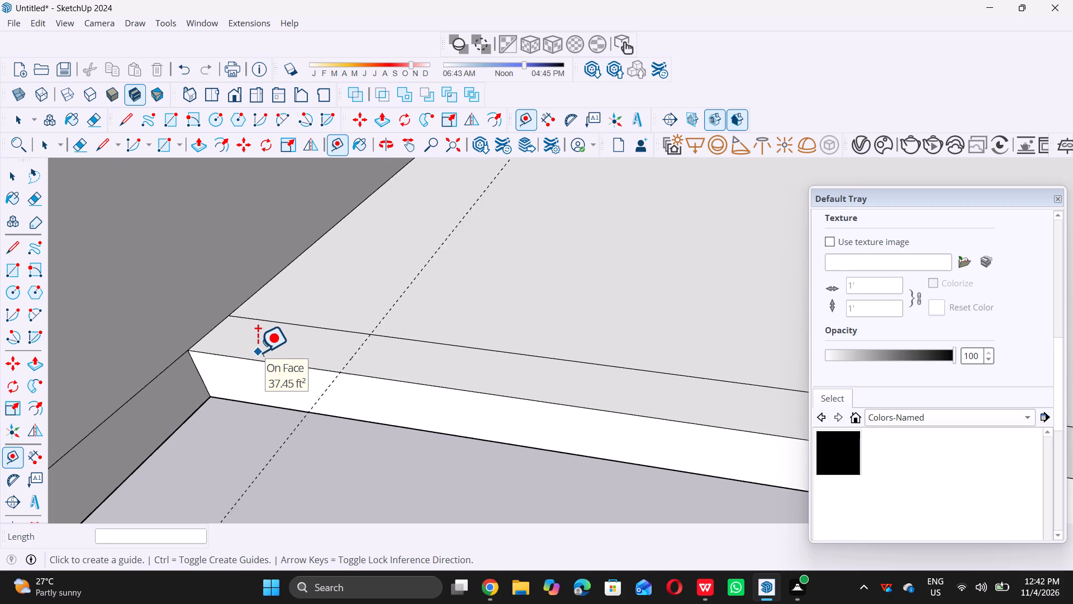
pyautogui.scroll(-19, 258, 352)
pyautogui.scroll(5, 538, 384)
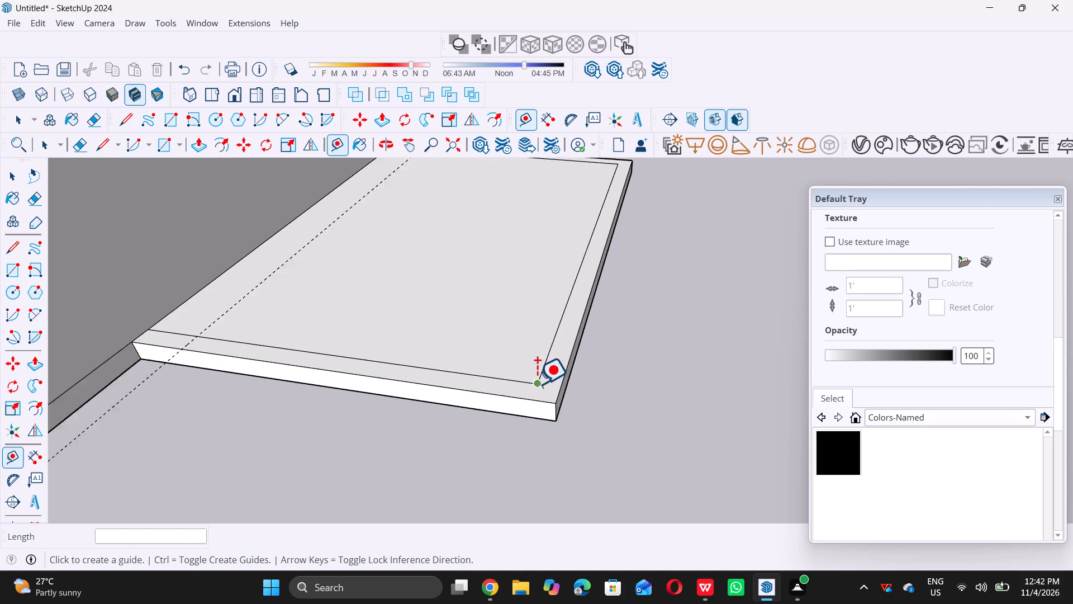
pyautogui.scroll(9, 542, 386)
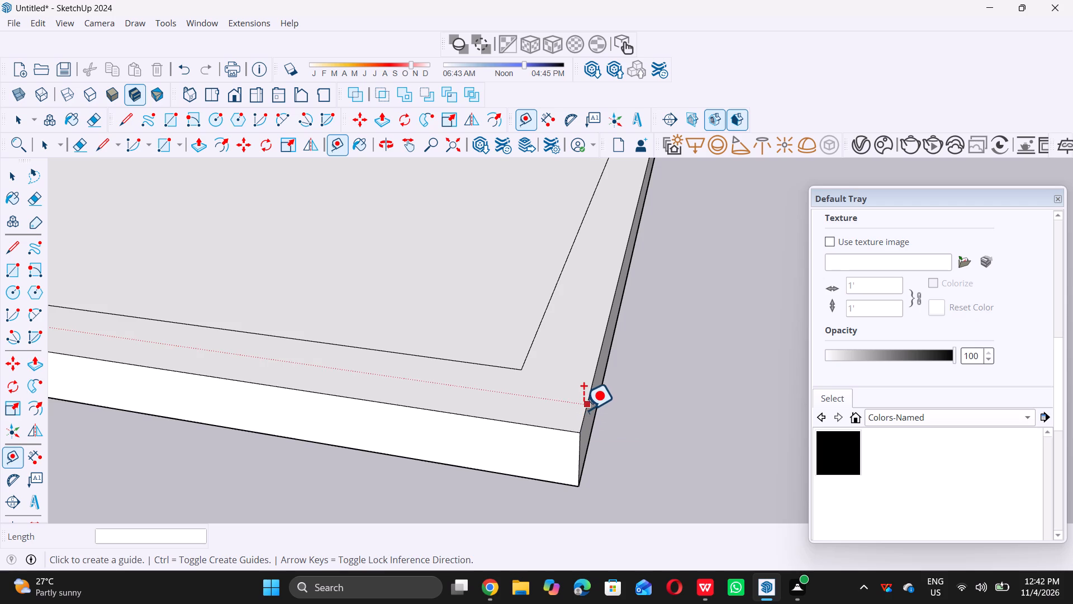
pyautogui.doubleClick(583, 409)
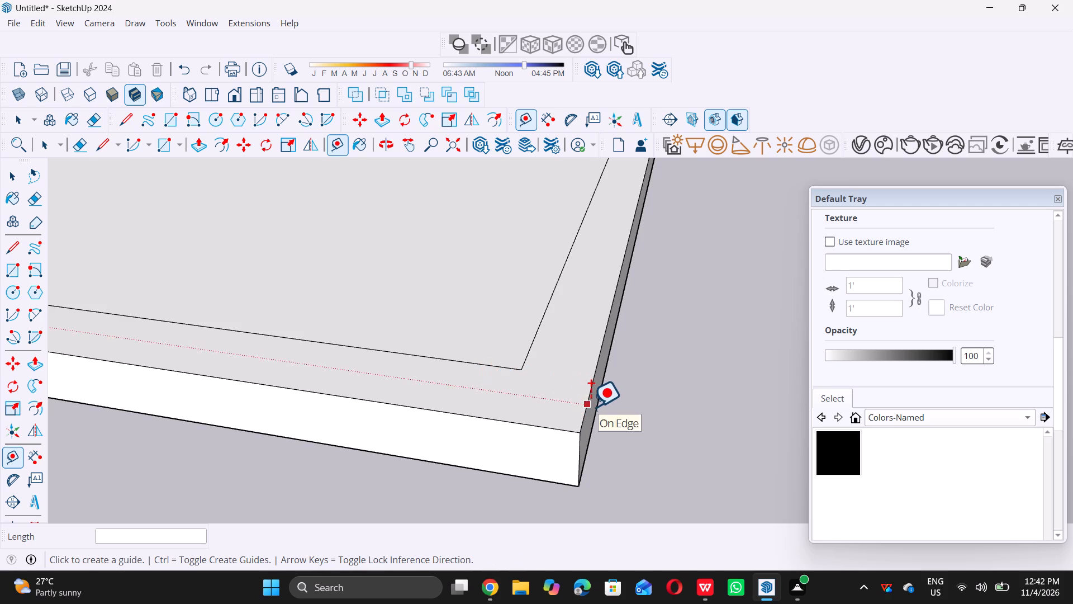
pyautogui.tripleClick(591, 407)
pyautogui.press('space')
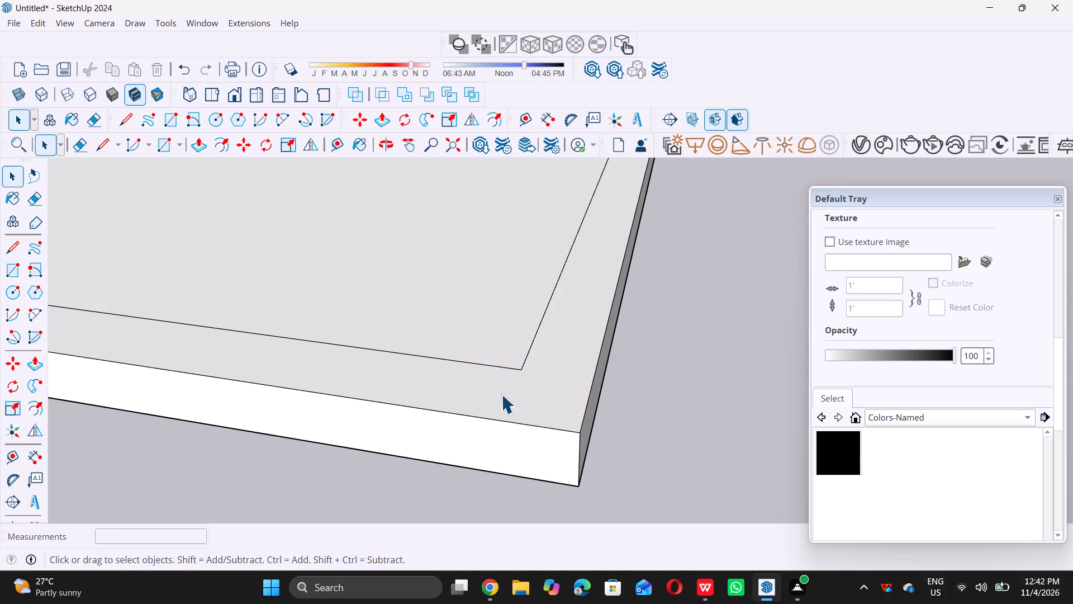
pyautogui.press('t')
pyautogui.scroll(5, 569, 394)
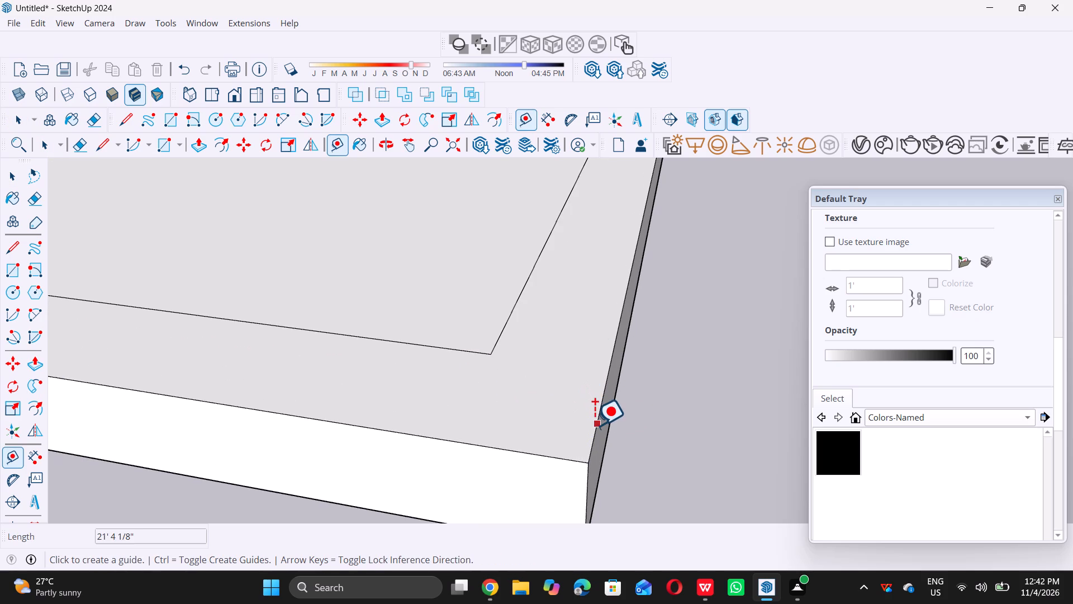
pyautogui.click(595, 425)
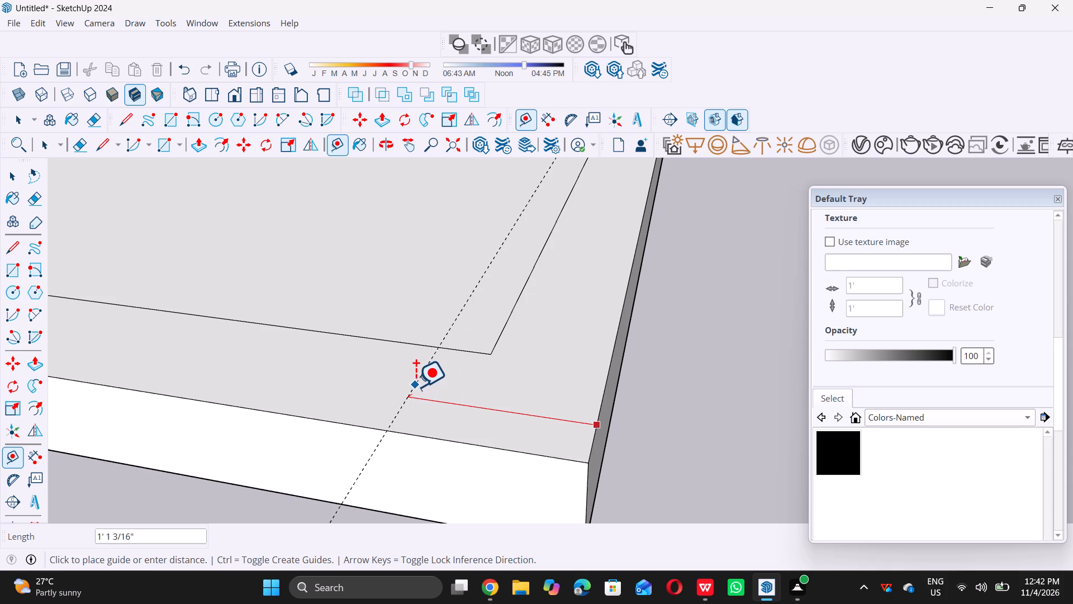
pyautogui.press('2')
pyautogui.press("'")
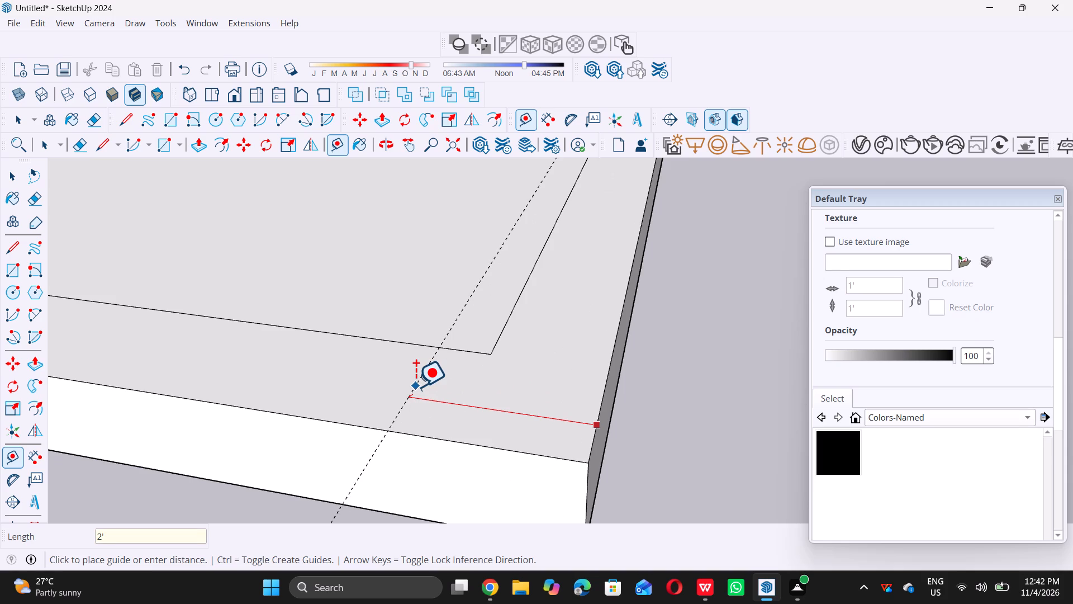
pyautogui.press('Return')
pyautogui.press('space')
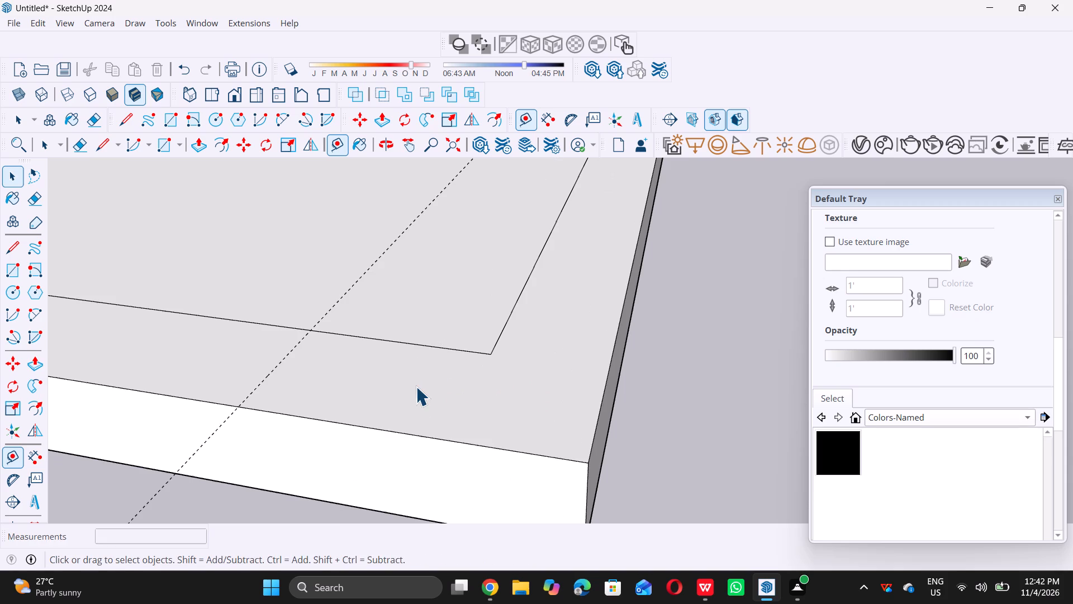
# Draw a line from the border's front outer inside corner straight to the slab's outer edge, extending the front border line.
pyautogui.press('l')
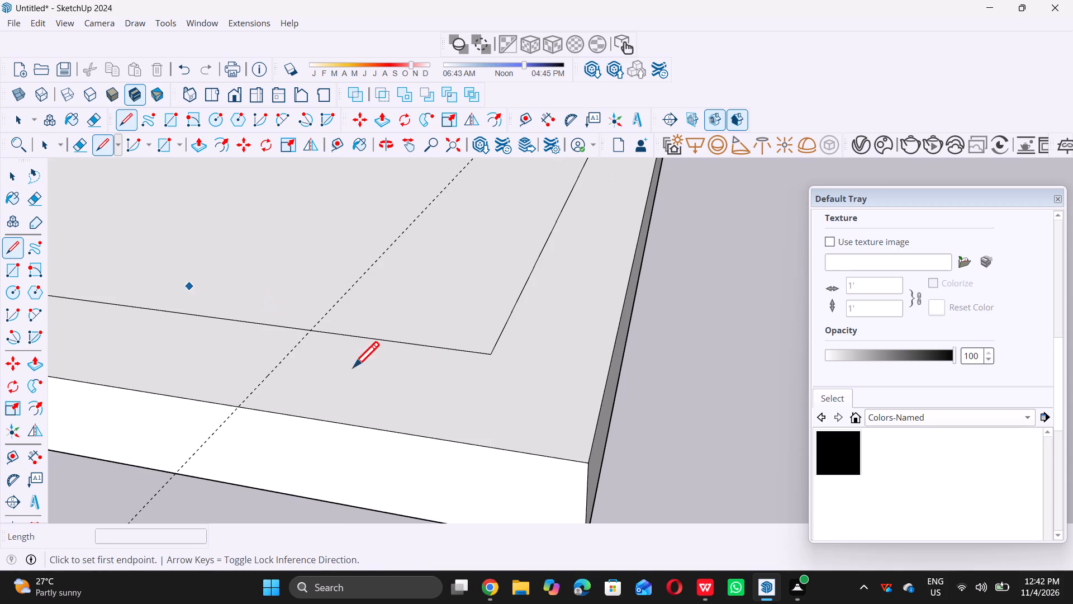
pyautogui.click(491, 351)
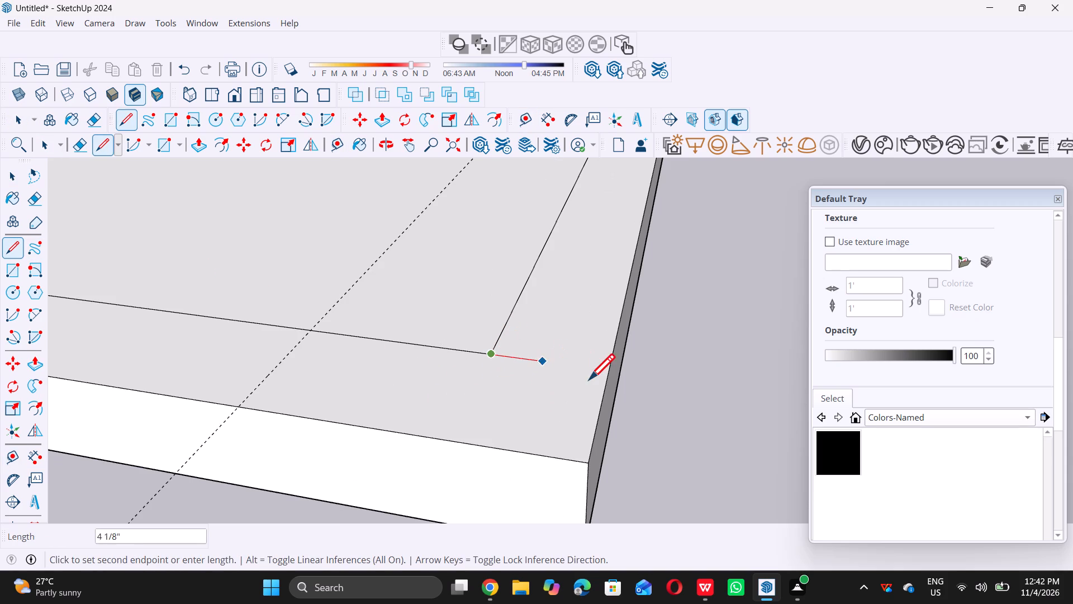
pyautogui.tripleClick(607, 370)
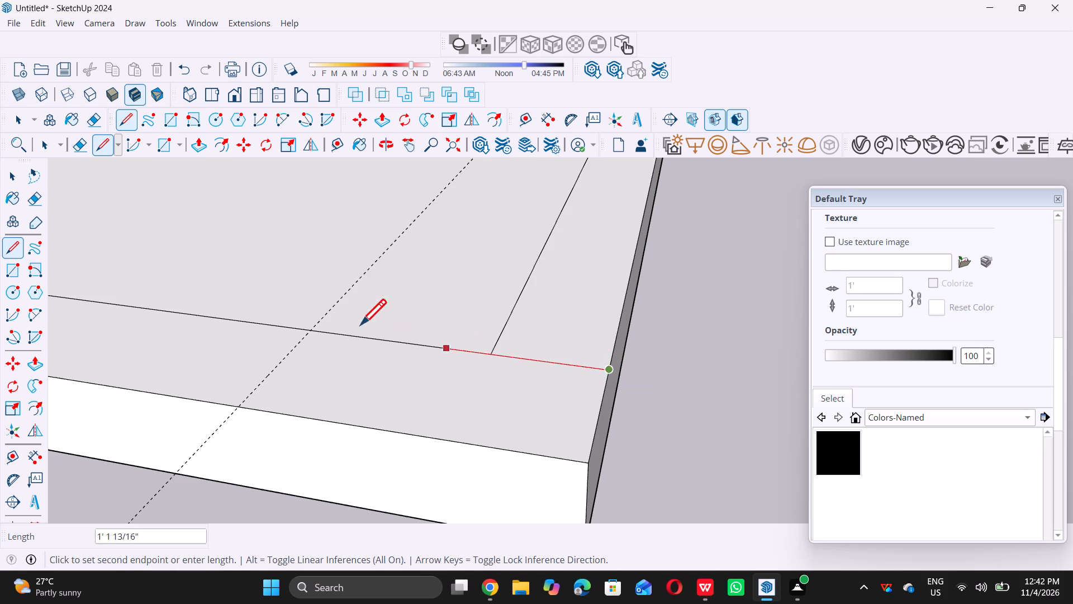
pyautogui.press('space')
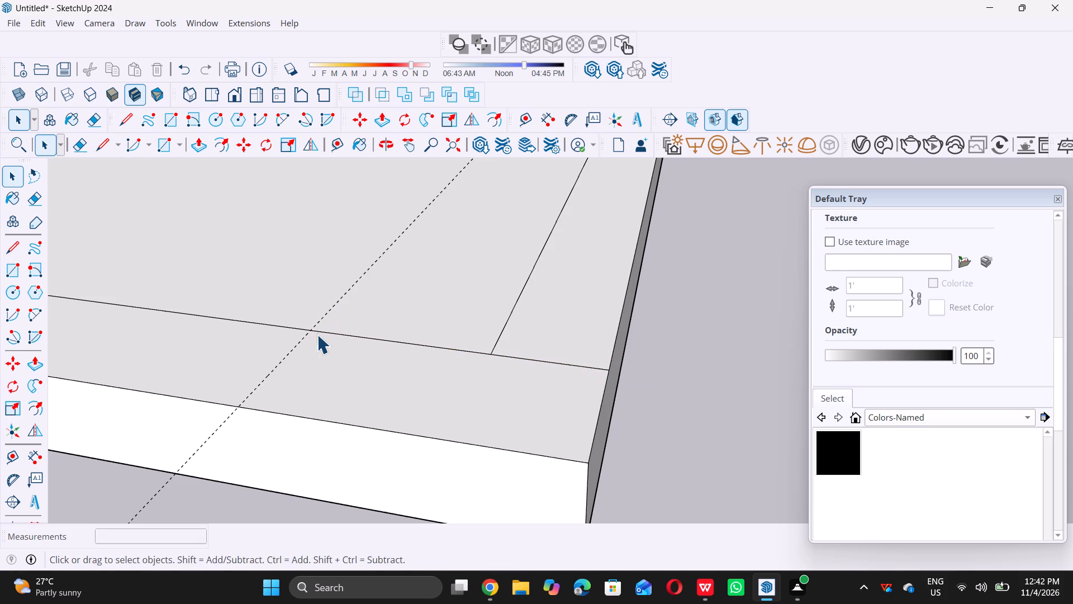
# Draw a 9" line across the front border strip along the guide nearest the slab's outer edge.
pyautogui.press('l')
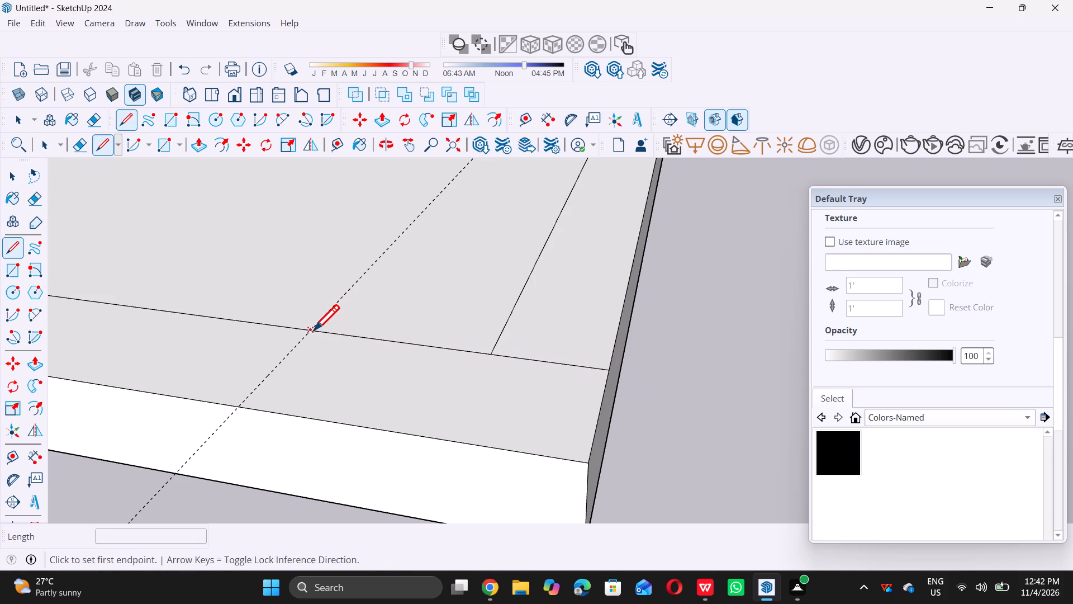
pyautogui.click(314, 330)
pyautogui.doubleClick(240, 405)
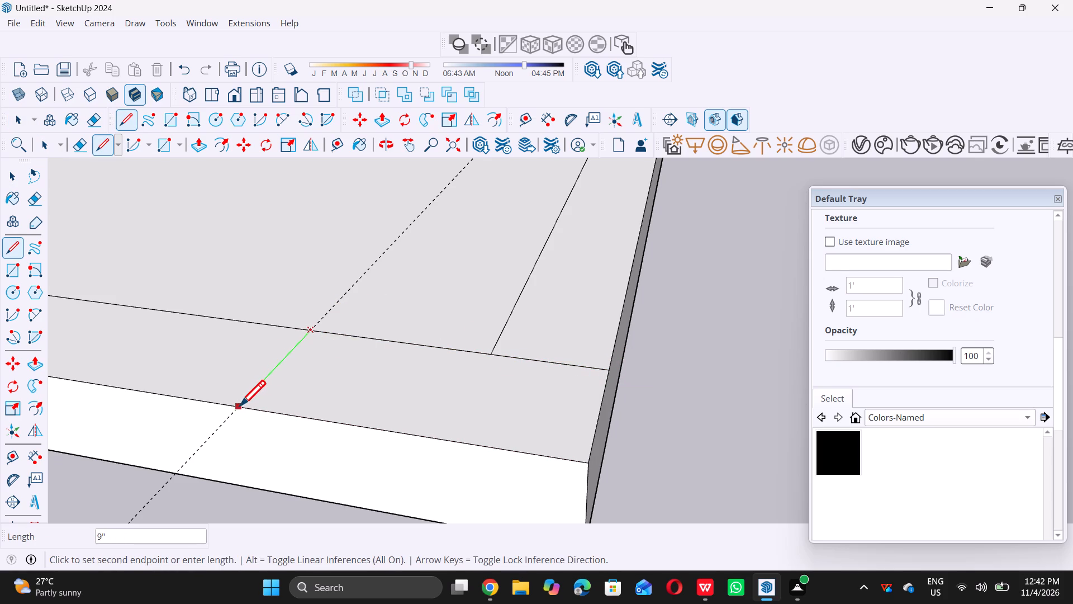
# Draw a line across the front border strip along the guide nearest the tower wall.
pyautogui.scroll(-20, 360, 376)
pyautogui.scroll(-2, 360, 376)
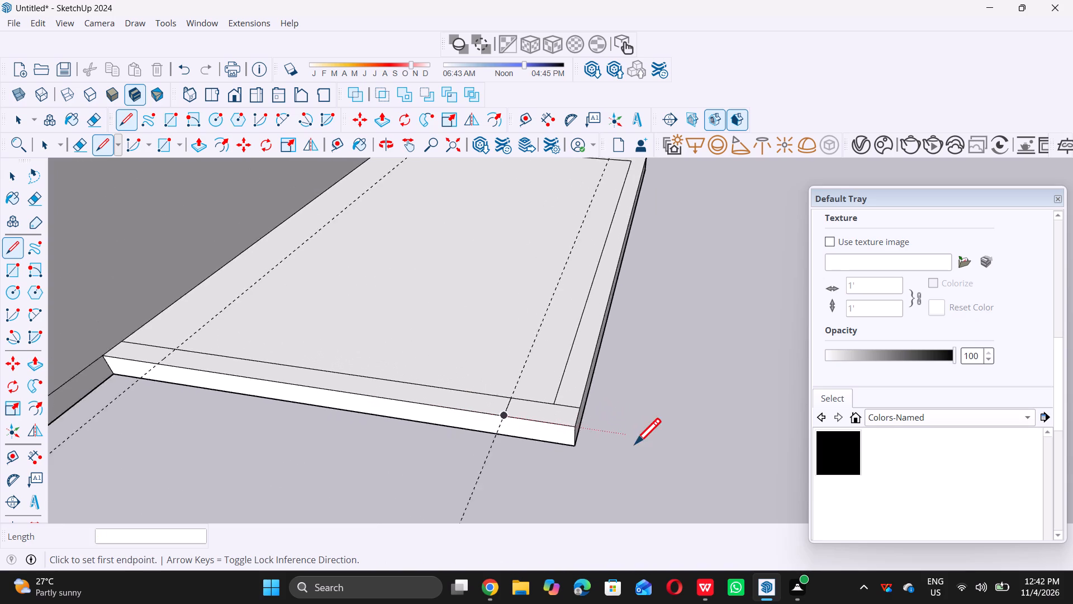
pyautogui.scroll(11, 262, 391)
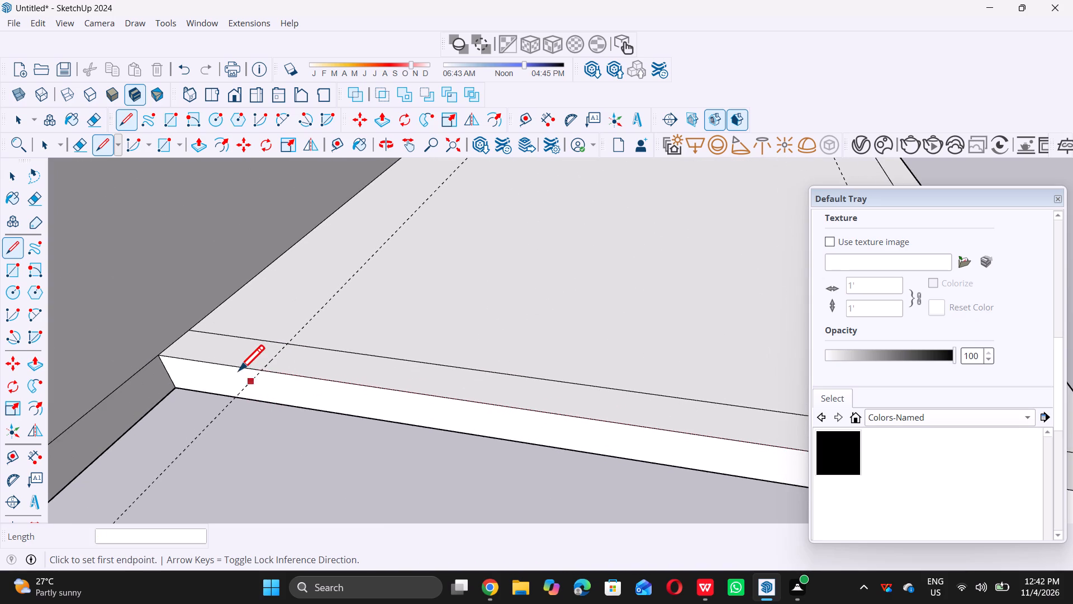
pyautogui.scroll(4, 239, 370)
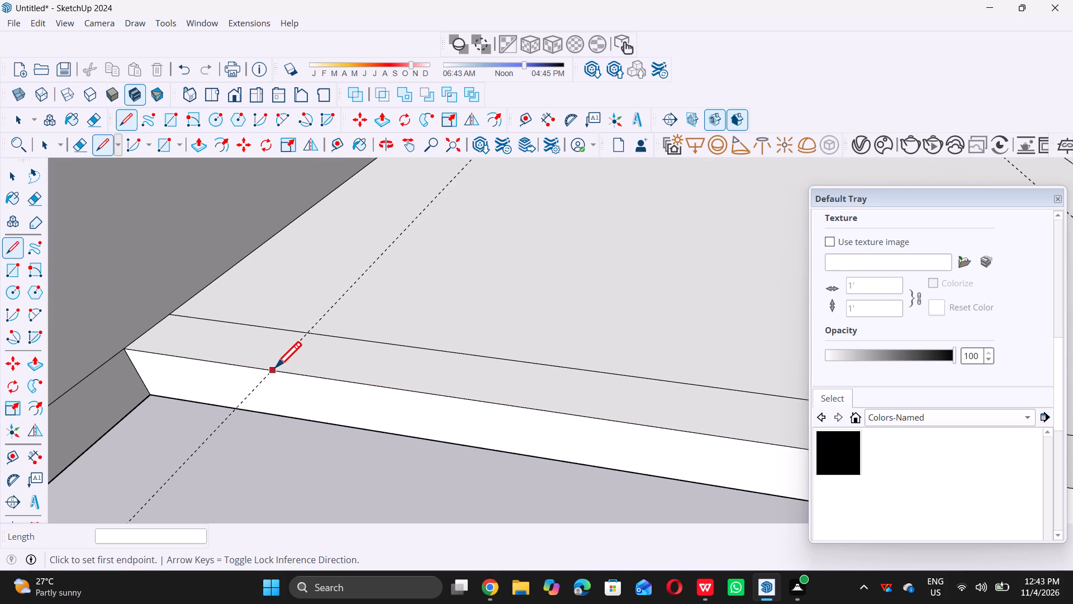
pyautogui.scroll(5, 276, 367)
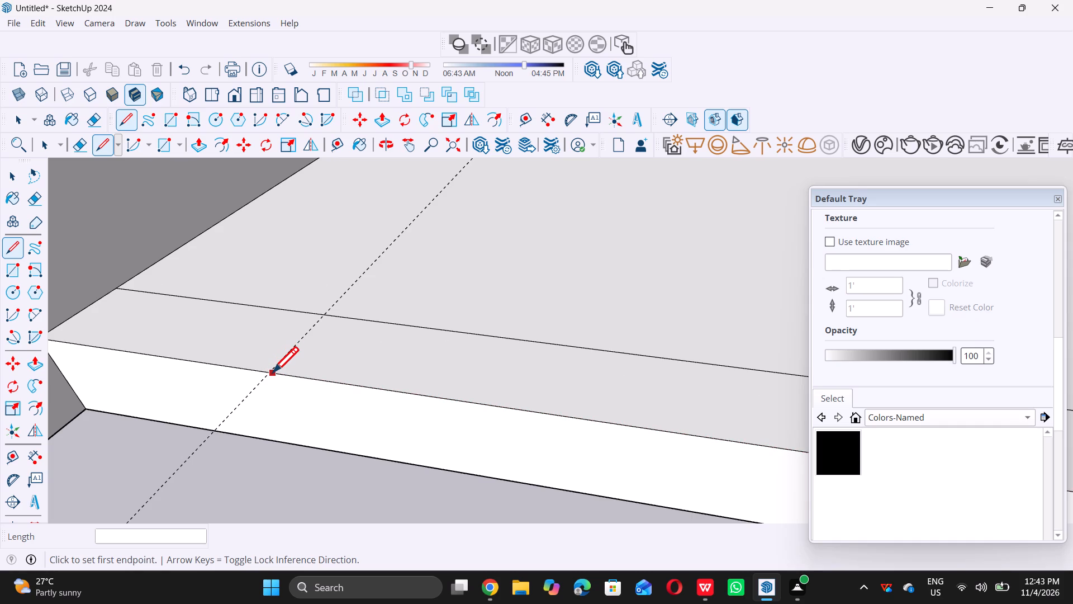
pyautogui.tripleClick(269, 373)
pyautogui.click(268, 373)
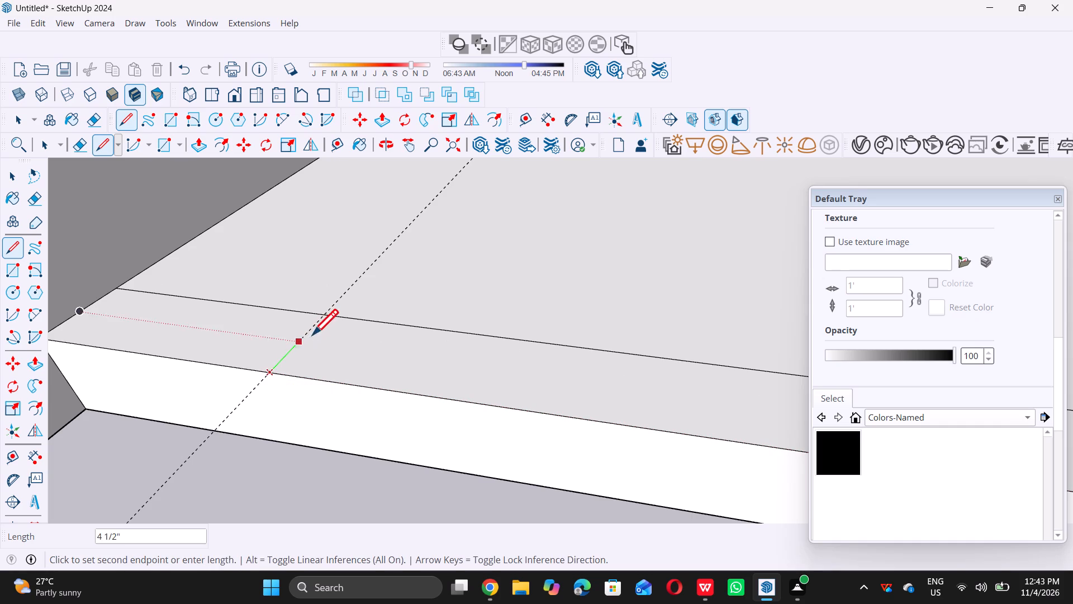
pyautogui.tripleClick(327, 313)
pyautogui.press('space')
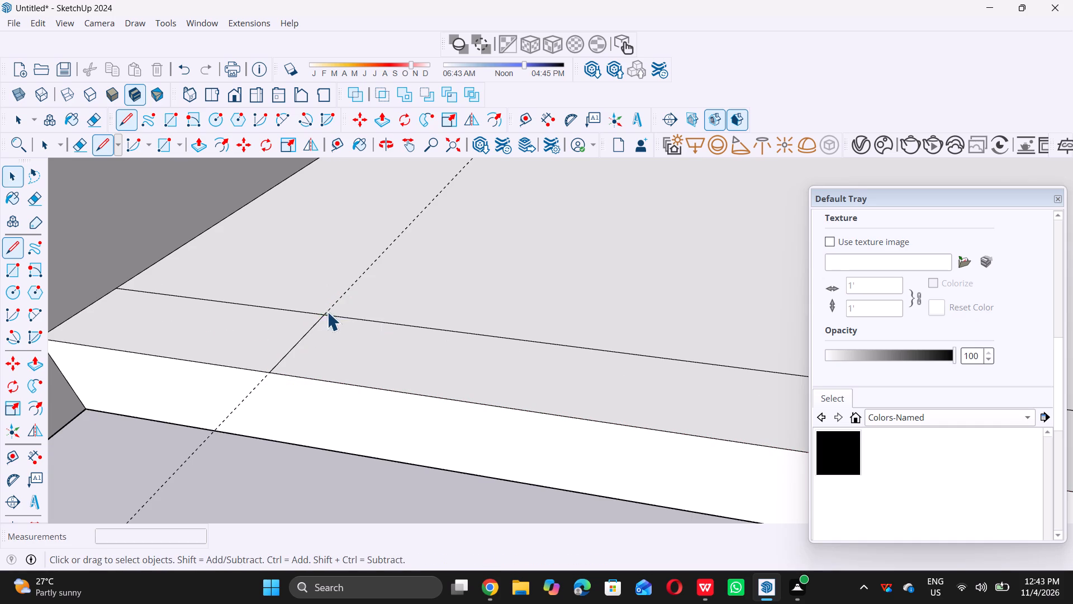
# Delete all guide lines from the model.
pyautogui.scroll(-18, 327, 312)
pyautogui.scroll(-6, 312, 380)
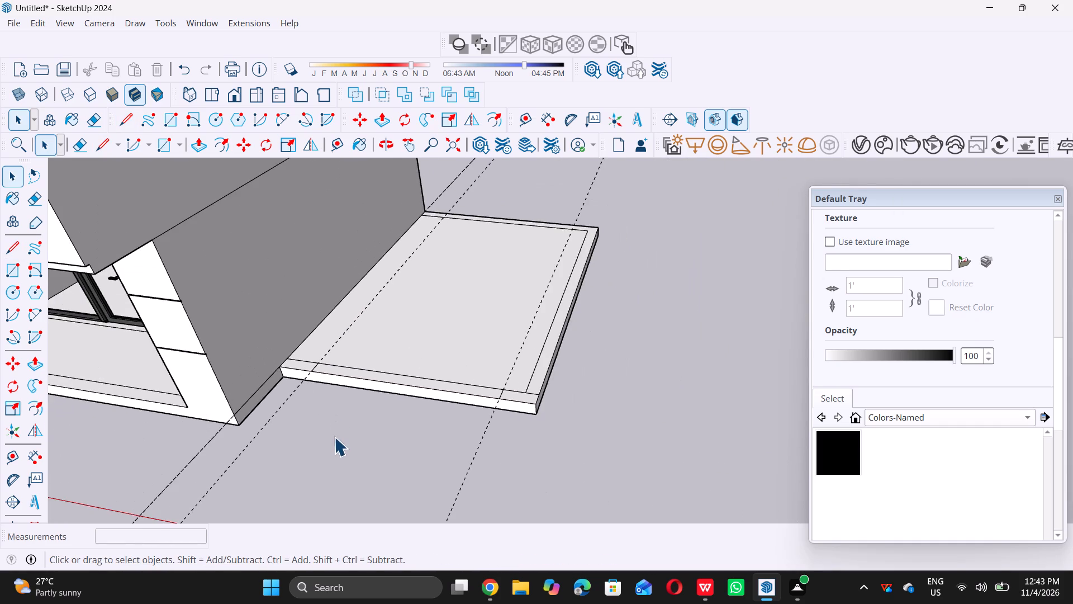
pyautogui.scroll(-5, 336, 422)
pyautogui.moveTo(334, 446); pyautogui.dragTo(338, 431, button='middle')
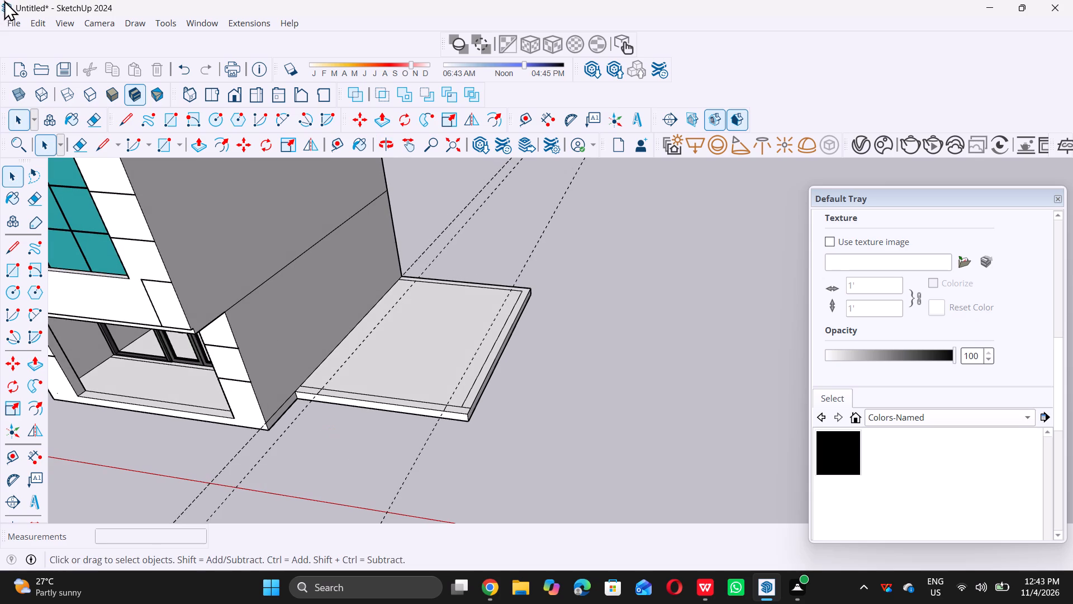
pyautogui.tripleClick(14, 27)
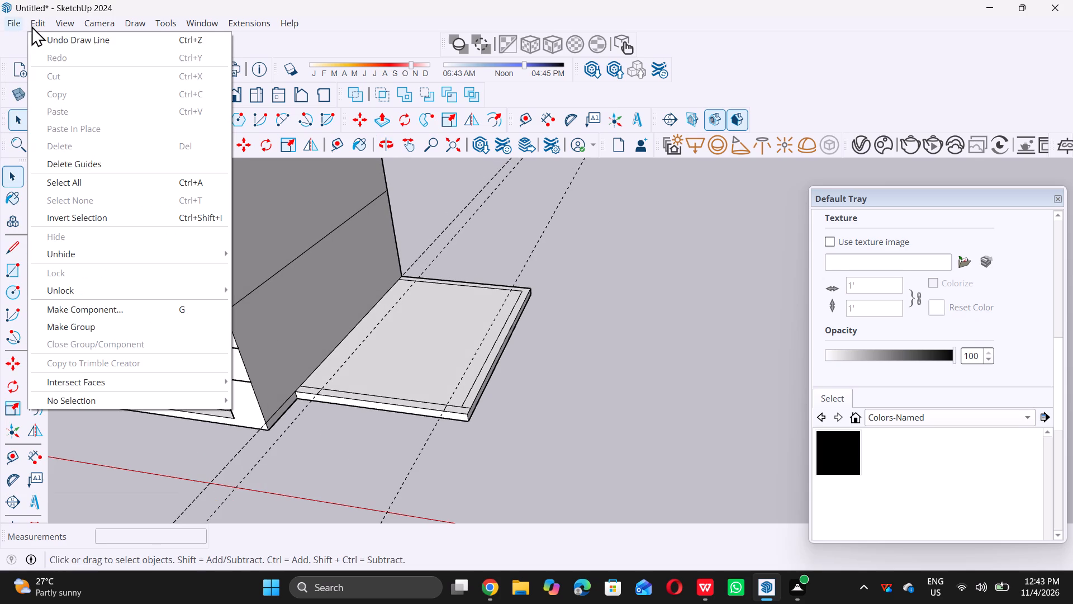
pyautogui.click(72, 167)
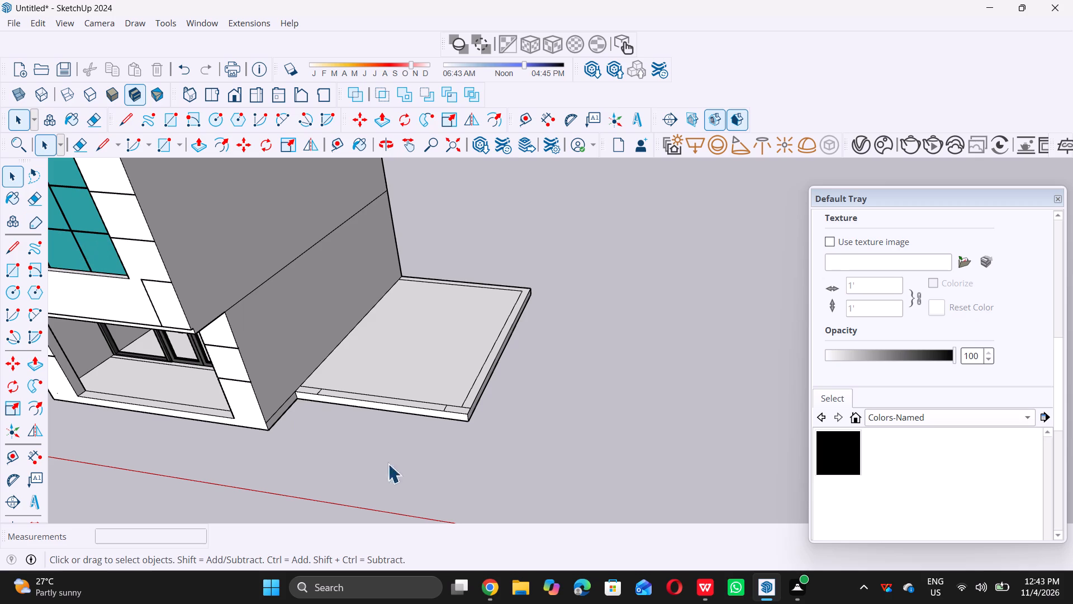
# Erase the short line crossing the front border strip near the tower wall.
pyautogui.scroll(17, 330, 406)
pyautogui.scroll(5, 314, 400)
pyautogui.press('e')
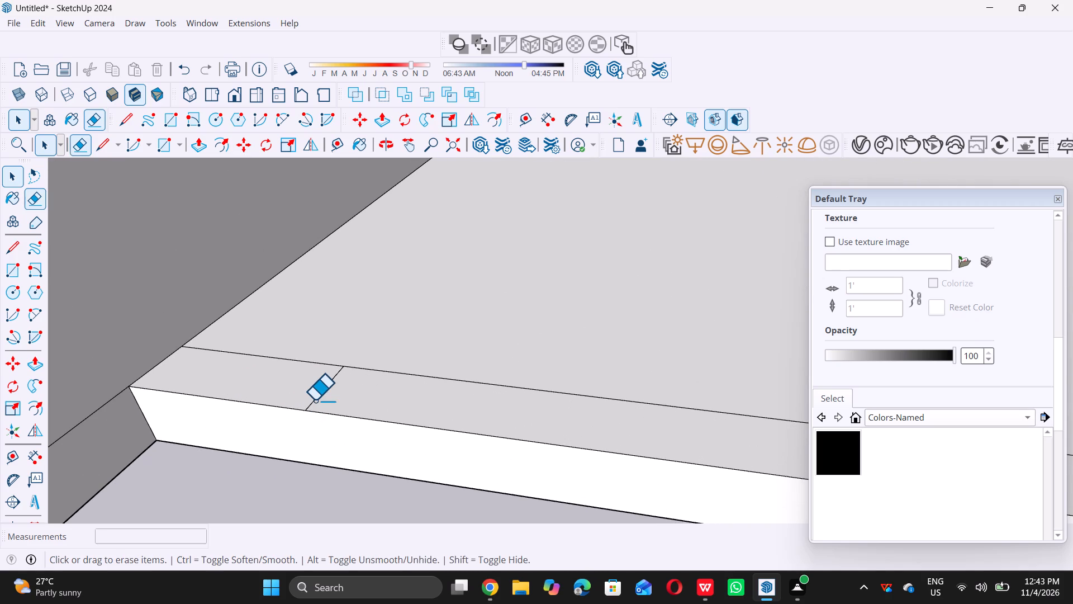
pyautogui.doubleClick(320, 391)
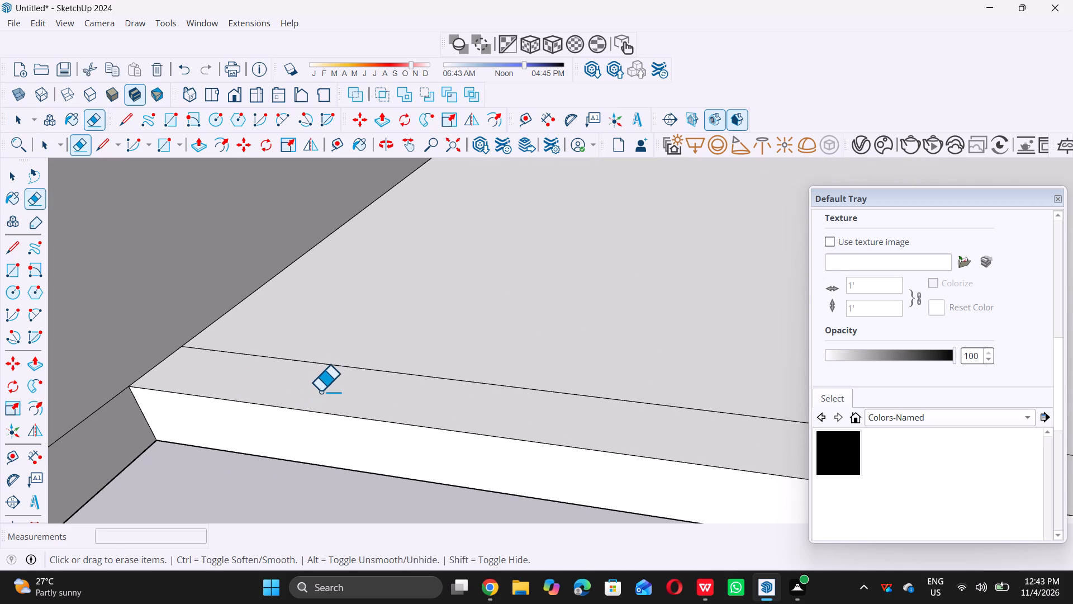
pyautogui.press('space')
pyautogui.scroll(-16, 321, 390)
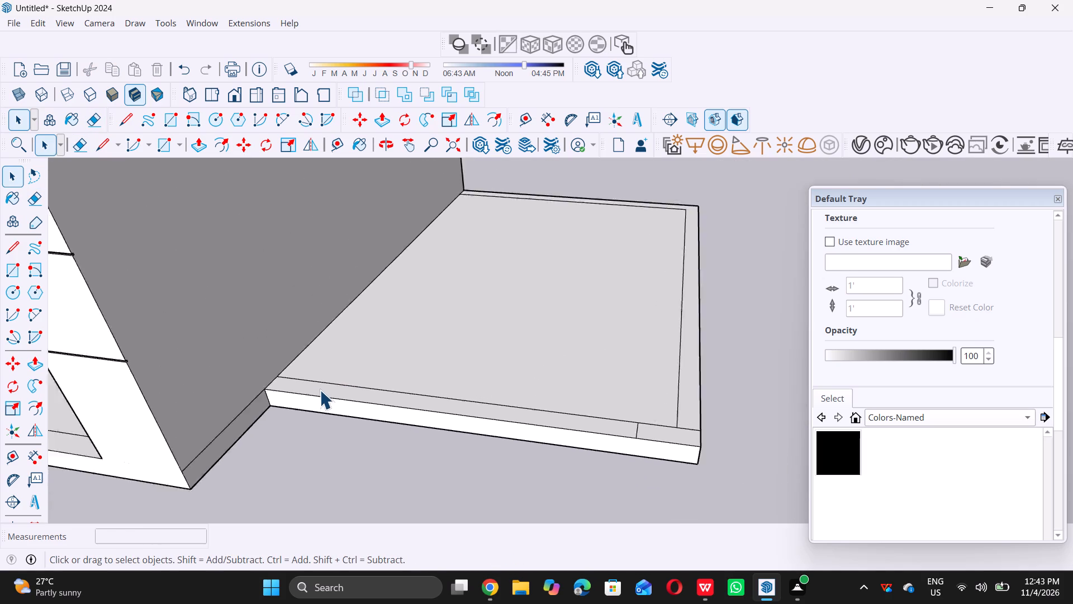
# Erase the short line crossing the front border strip near the slab's outer corner.
pyautogui.scroll(-10, 320, 390)
pyautogui.moveTo(350, 427); pyautogui.dragTo(400, 338, button='middle')
pyautogui.scroll(1, 400, 338)
pyautogui.scroll(-5, 401, 334)
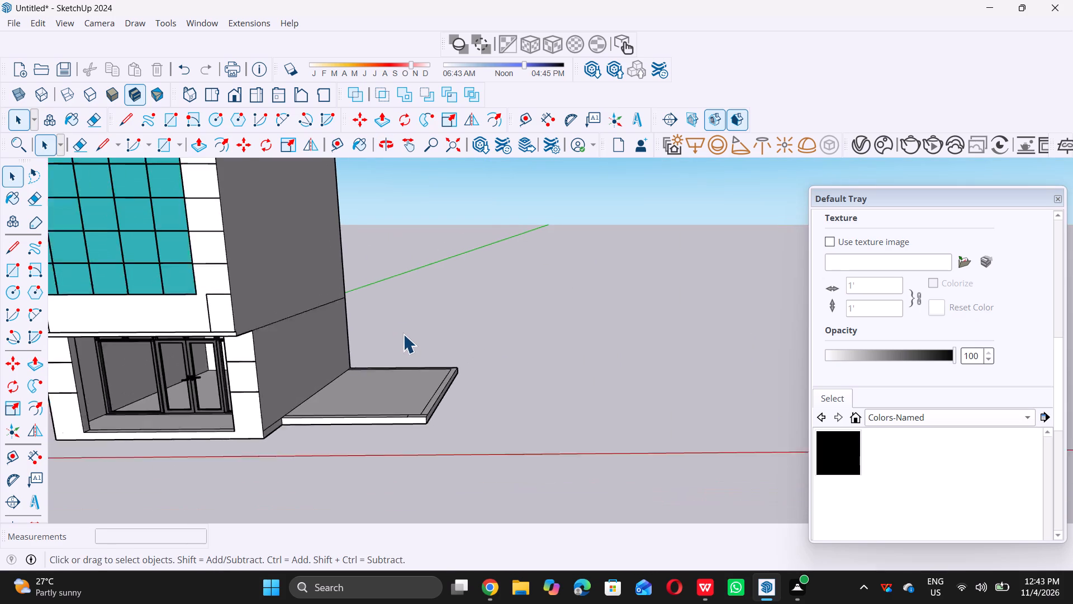
pyautogui.scroll(-1, 405, 334)
pyautogui.moveTo(390, 413); pyautogui.dragTo(388, 435, button='middle')
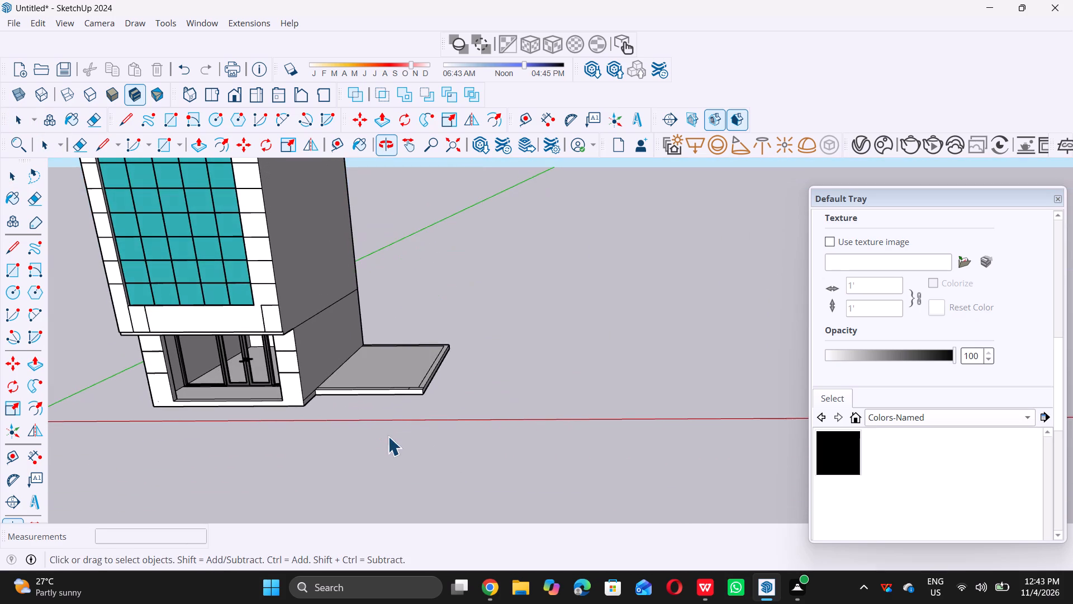
pyautogui.scroll(11, 398, 402)
pyautogui.moveTo(414, 371); pyautogui.dragTo(393, 439, button='middle')
pyautogui.scroll(12, 396, 435)
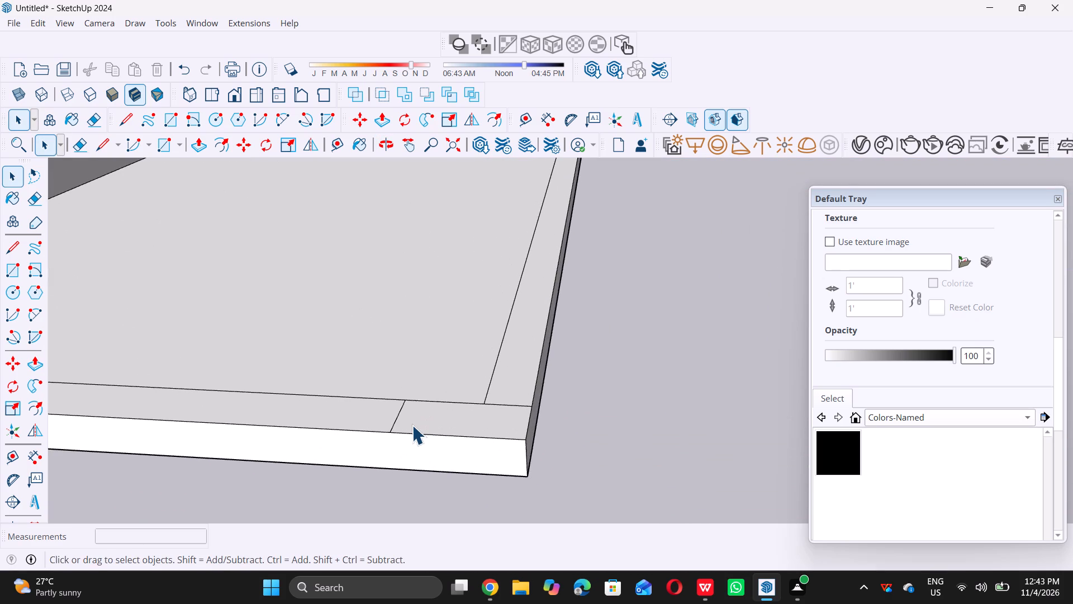
pyautogui.scroll(12, 409, 422)
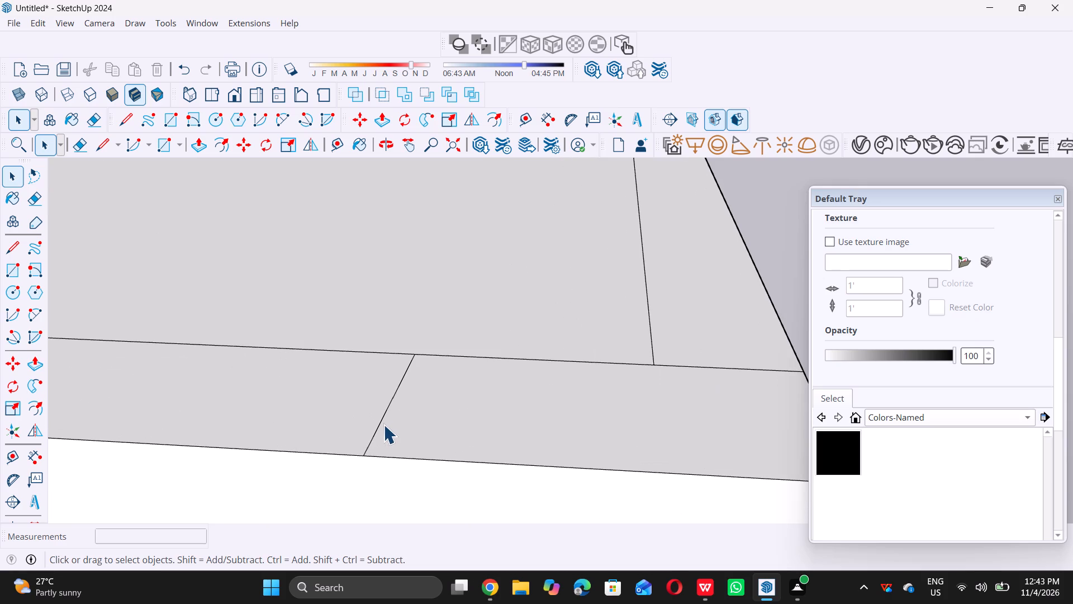
pyautogui.press('e')
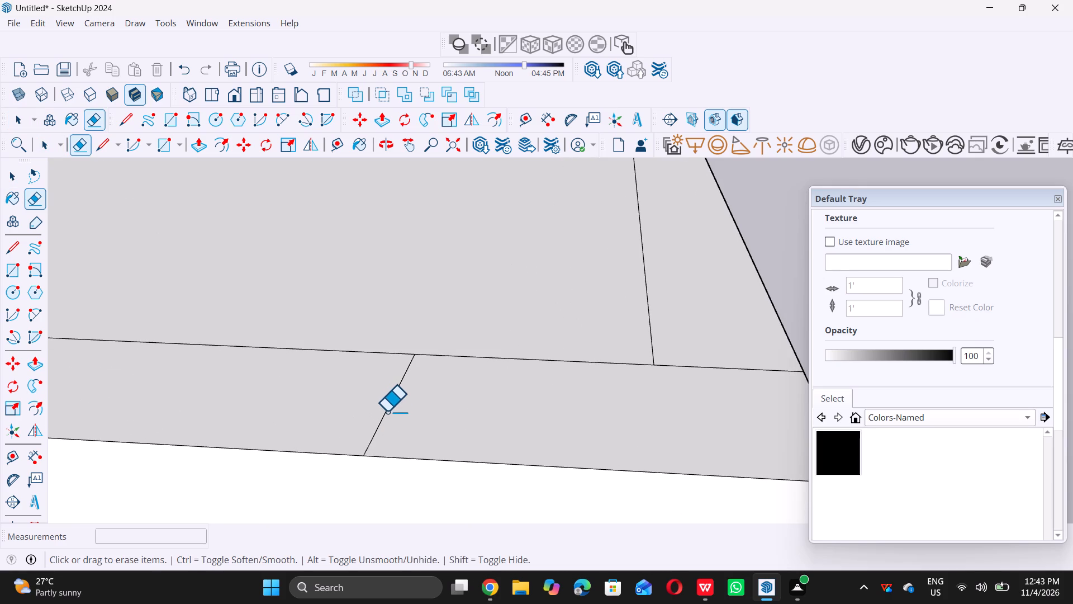
pyautogui.click(387, 408)
pyautogui.press('space')
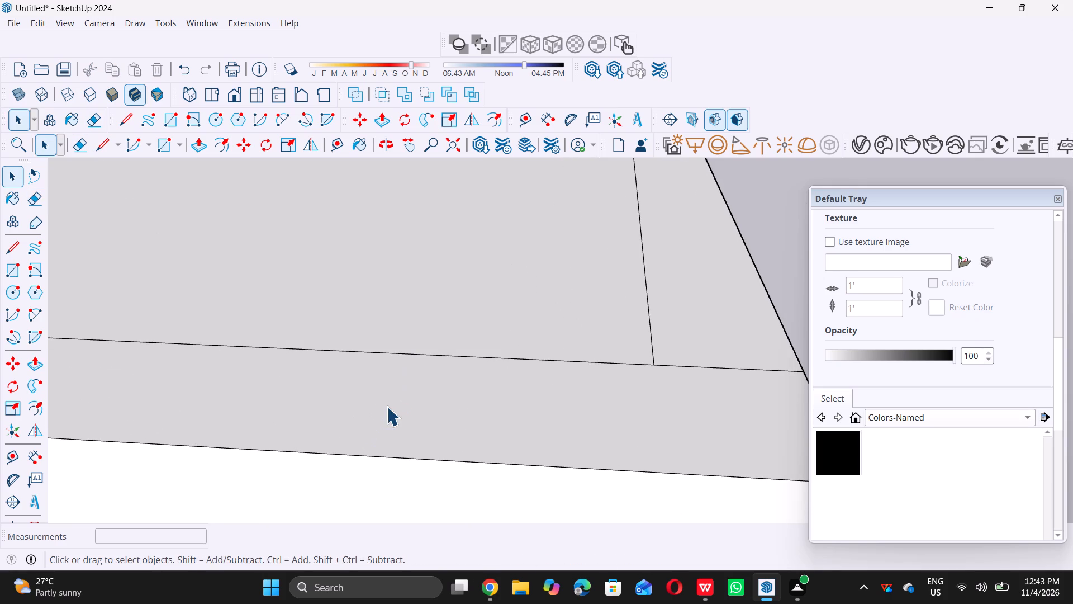
# Place a guide line 3' in from the slab's outer side edge across the front border strip.
pyautogui.press('t')
pyautogui.scroll(-6, 384, 405)
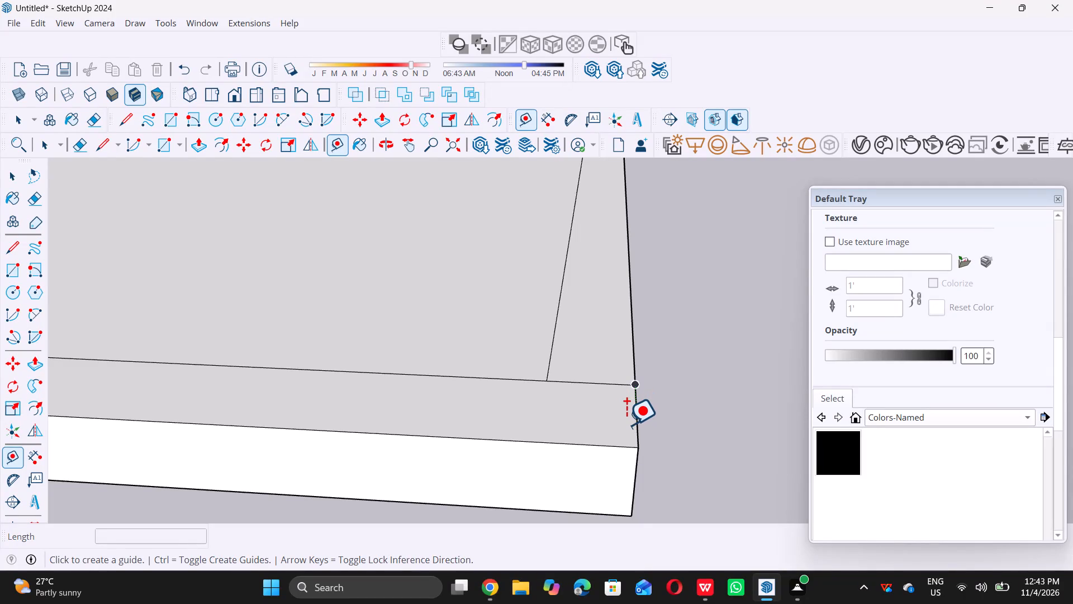
pyautogui.scroll(5, 626, 425)
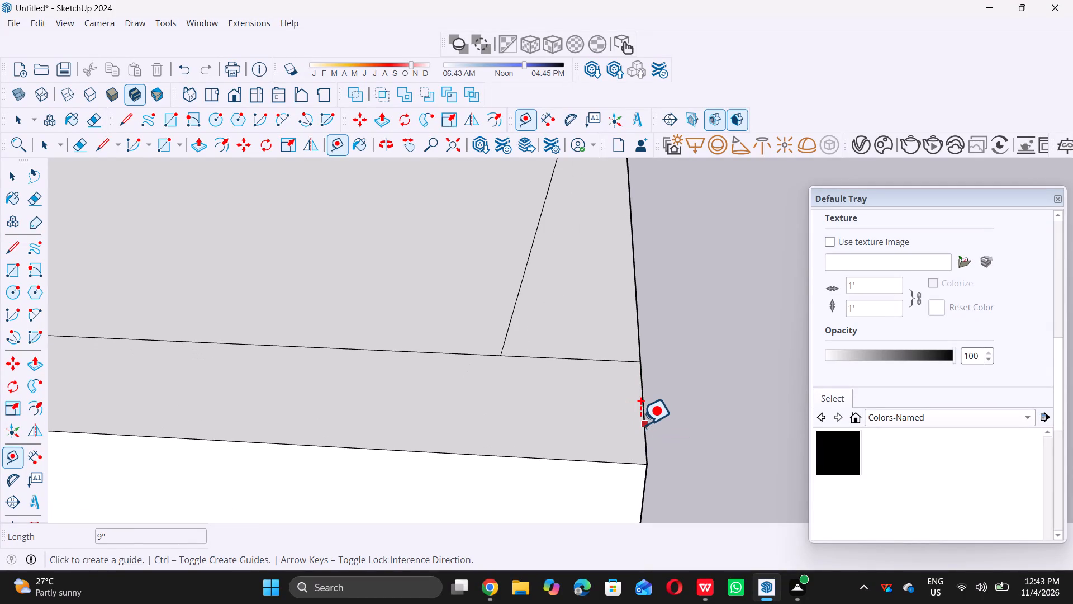
pyautogui.click(640, 424)
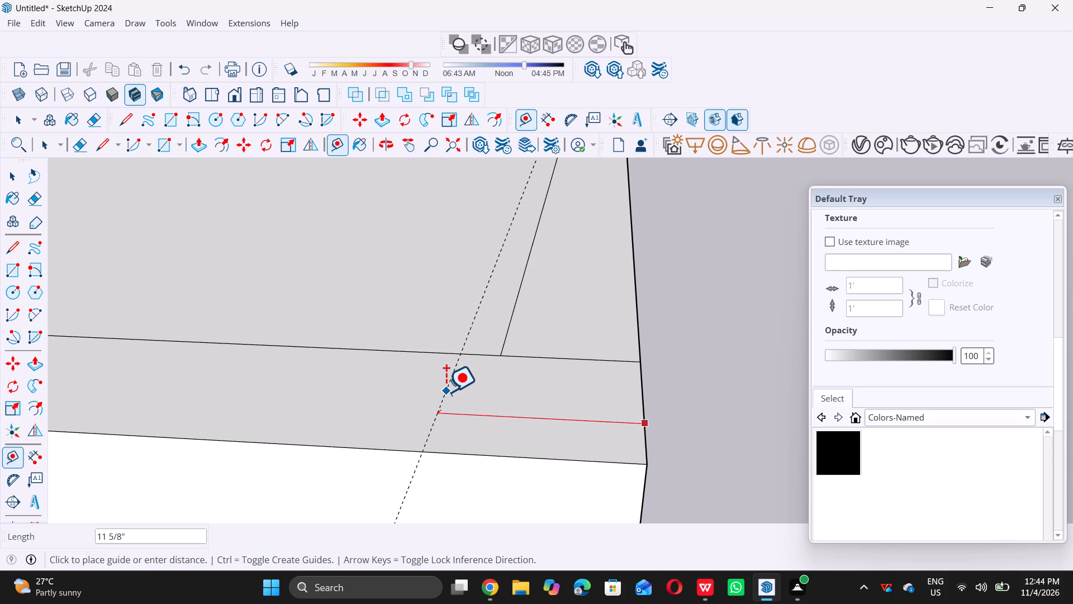
pyautogui.press('3')
pyautogui.press("'")
pyautogui.press('Return')
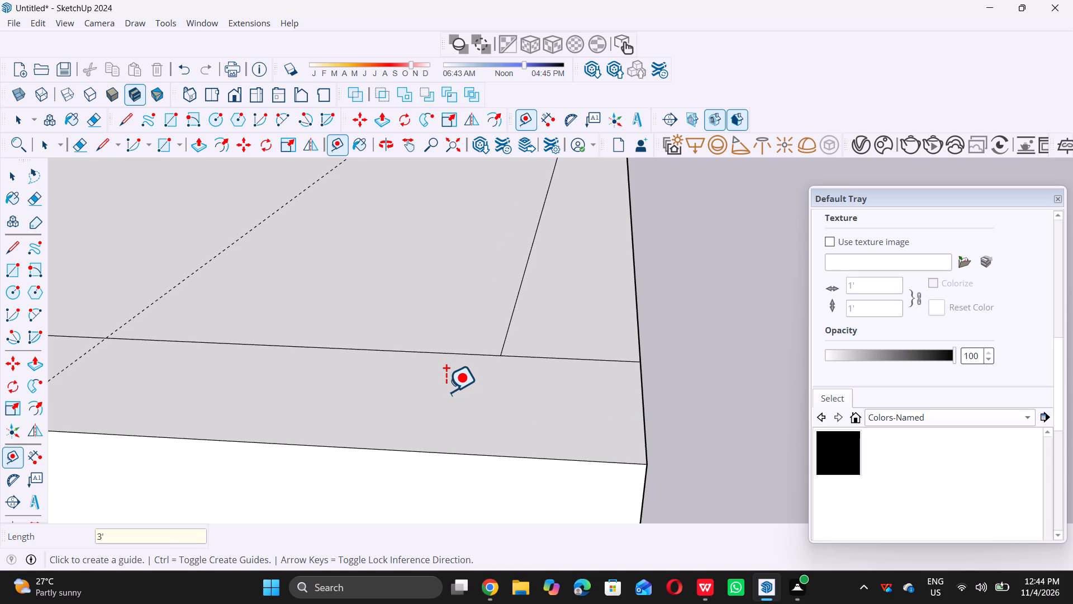
pyautogui.press('space')
# Draw a 3' by 9" rectangle on the front border strip from the guide line to the slab's outer corner.
pyautogui.press('r')
pyautogui.scroll(-3, 427, 388)
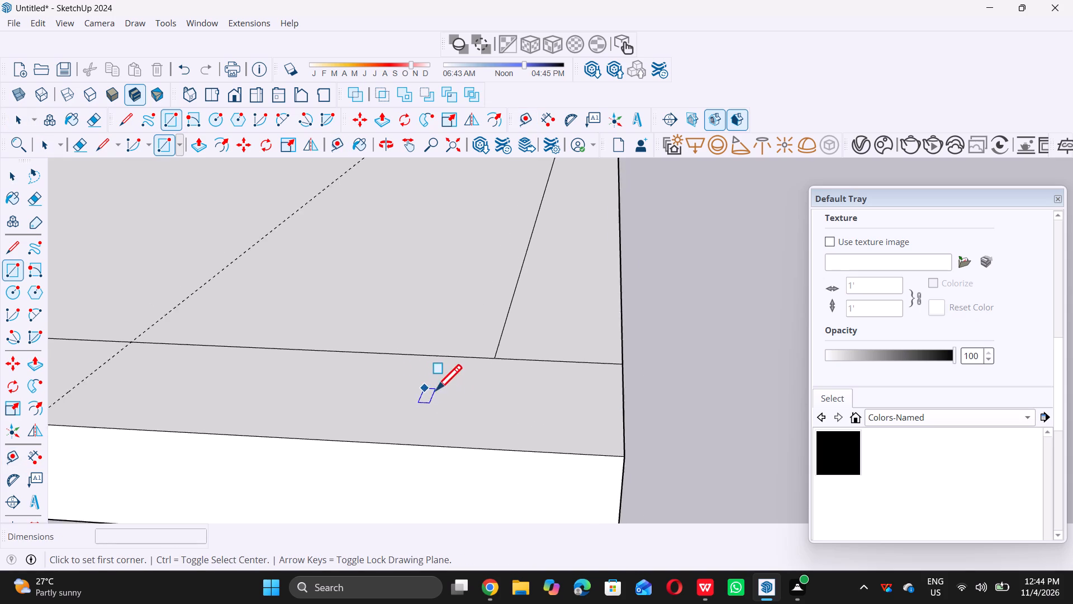
pyautogui.scroll(-7, 436, 390)
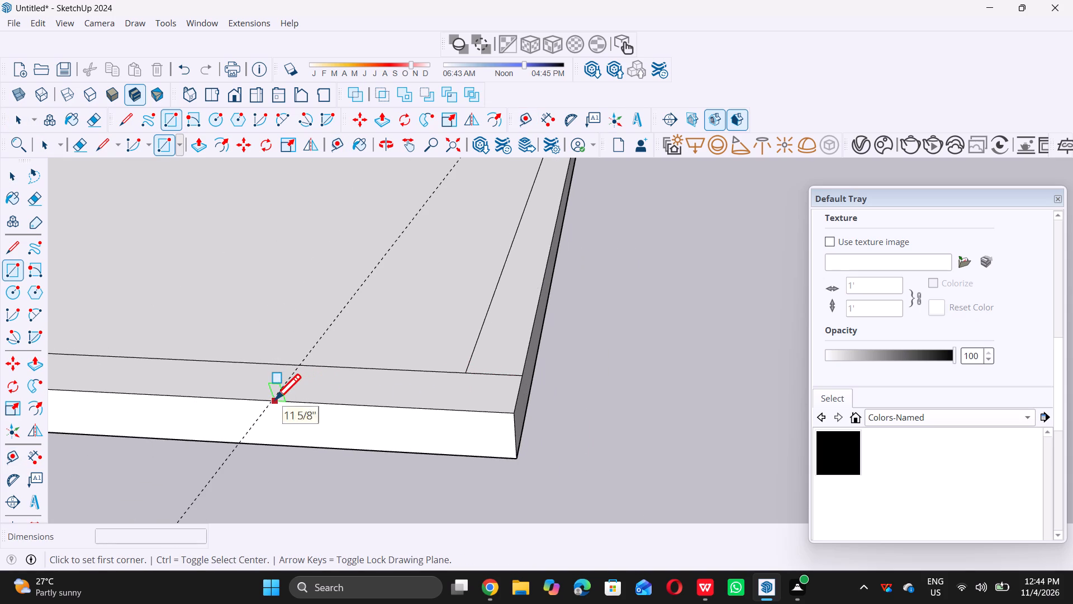
pyautogui.doubleClick(302, 365)
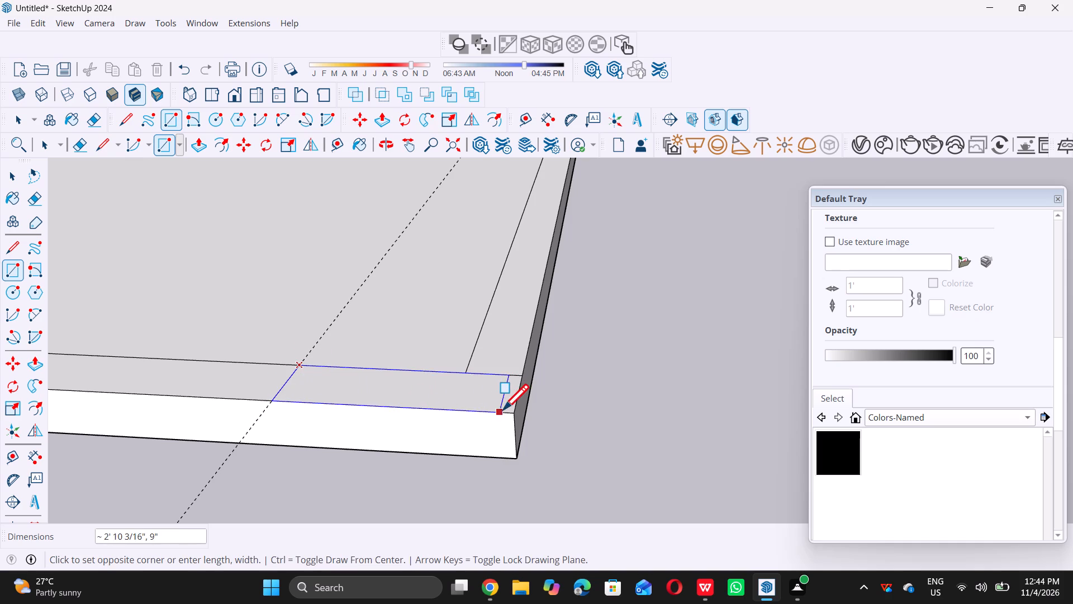
pyautogui.doubleClick(513, 412)
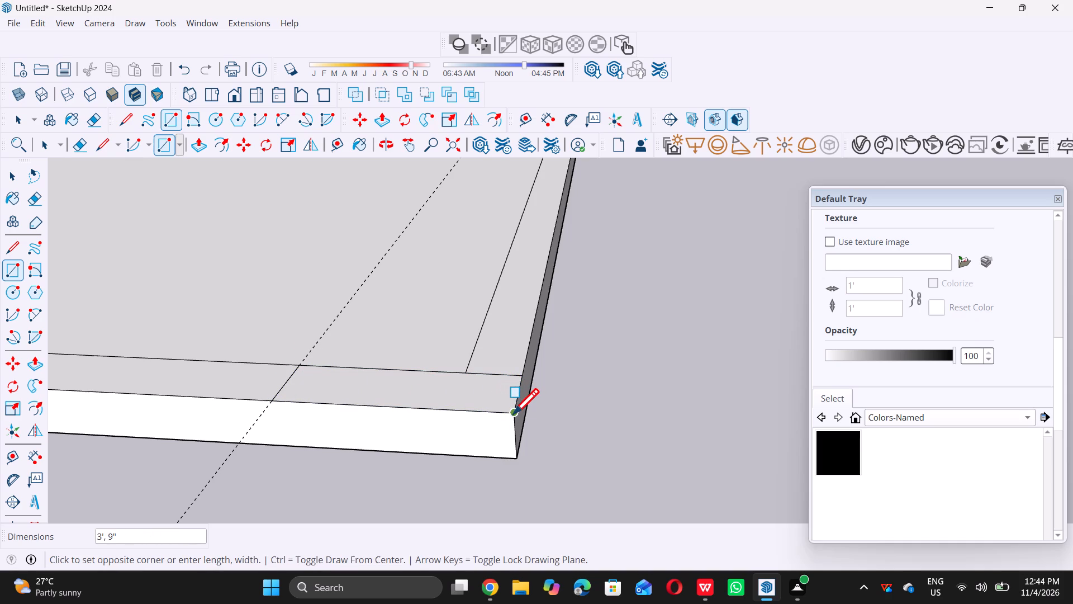
pyautogui.press('space')
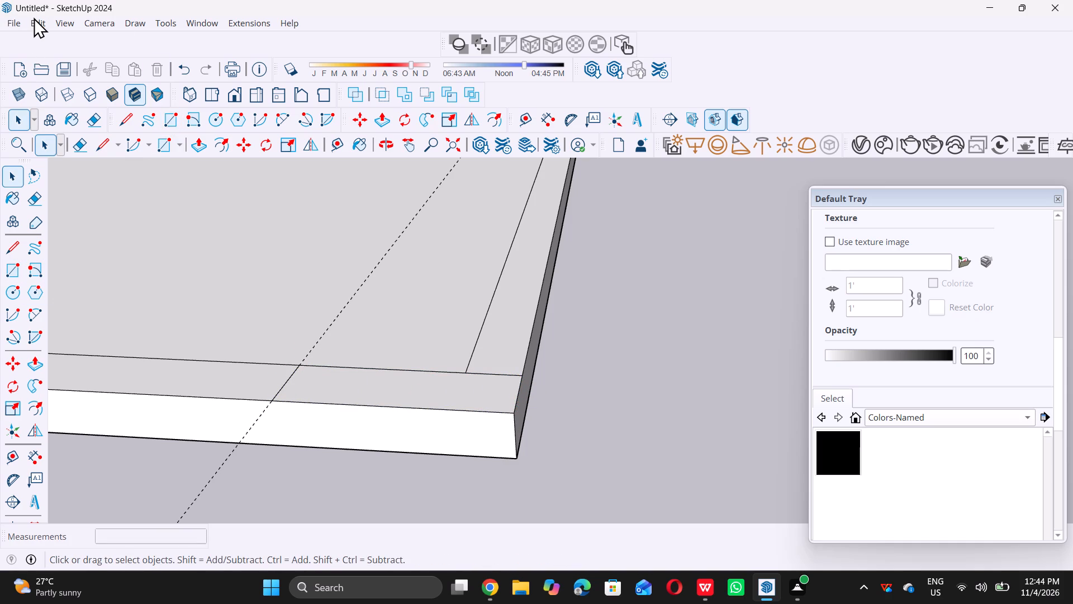
# Delete all guide lines from the model.
pyautogui.doubleClick(34, 22)
pyautogui.doubleClick(34, 23)
pyautogui.doubleClick(34, 23)
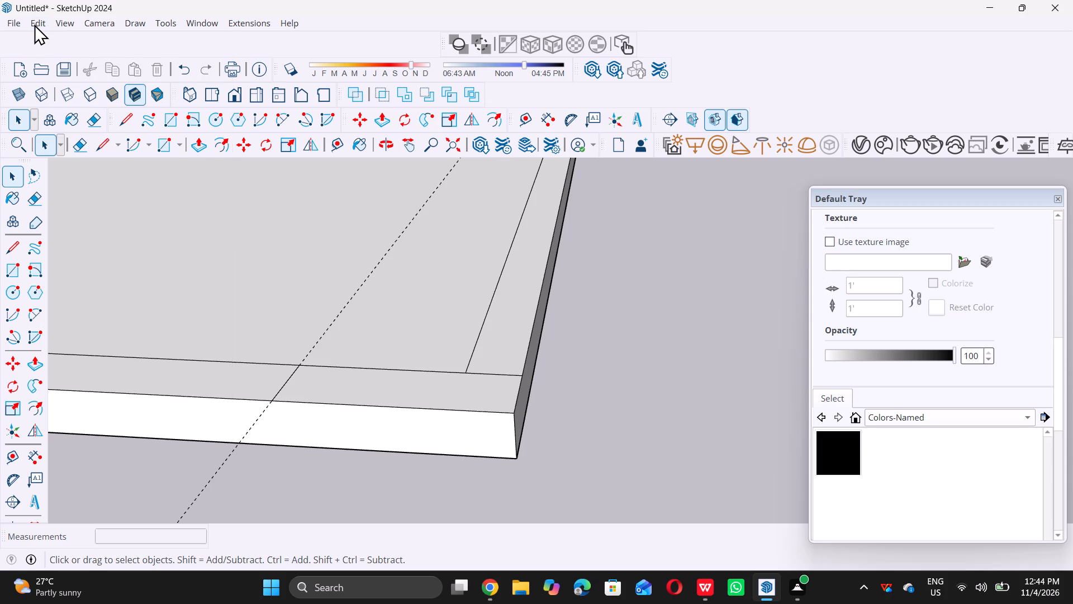
pyautogui.tripleClick(34, 24)
pyautogui.doubleClick(87, 162)
# Push/Pull the 3' by 9" corner rectangle of the front border strip upward by 6'.
pyautogui.scroll(-6, 357, 295)
pyautogui.click(594, 443)
pyautogui.moveTo(484, 353); pyautogui.dragTo(448, 413, button='middle')
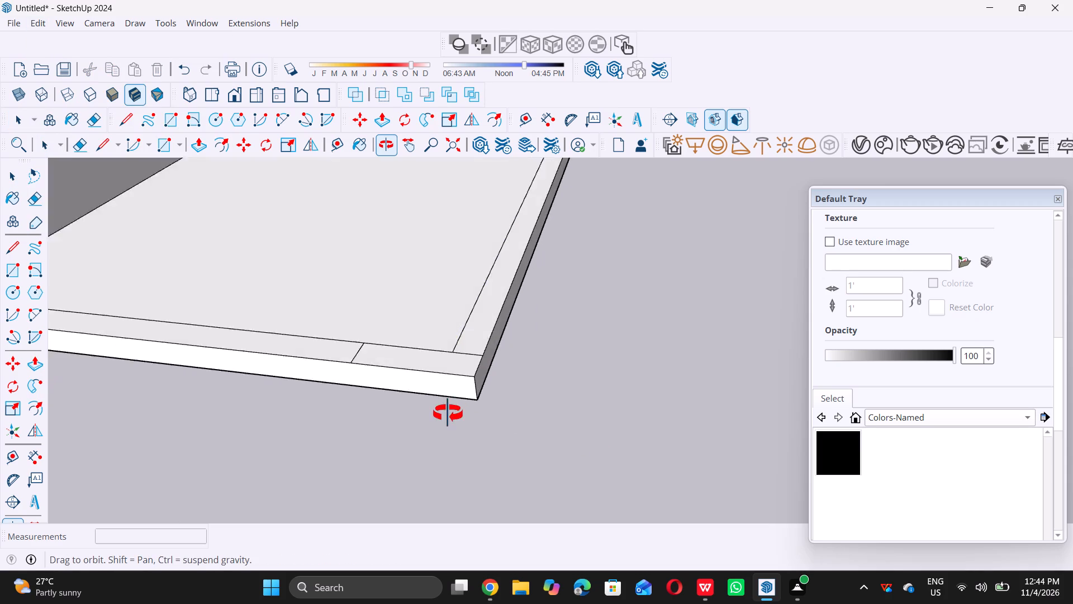
pyautogui.moveTo(448, 413); pyautogui.dragTo(440, 424, button='middle')
pyautogui.scroll(11, 457, 342)
pyautogui.doubleClick(445, 355)
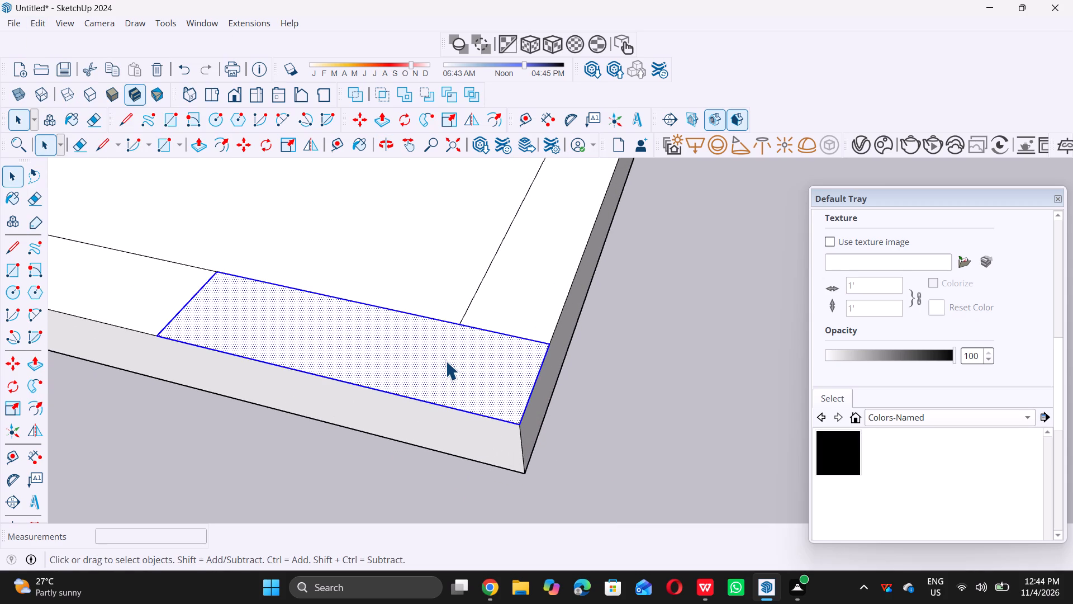
pyautogui.press('p')
pyautogui.click(445, 361)
pyautogui.scroll(-2, 441, 315)
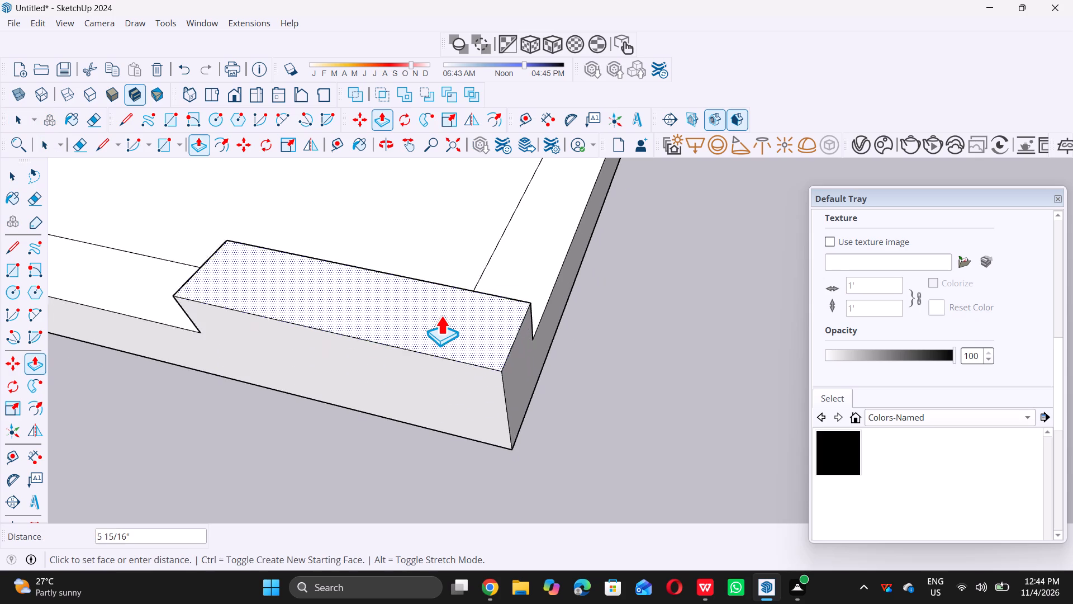
pyautogui.scroll(-15, 441, 315)
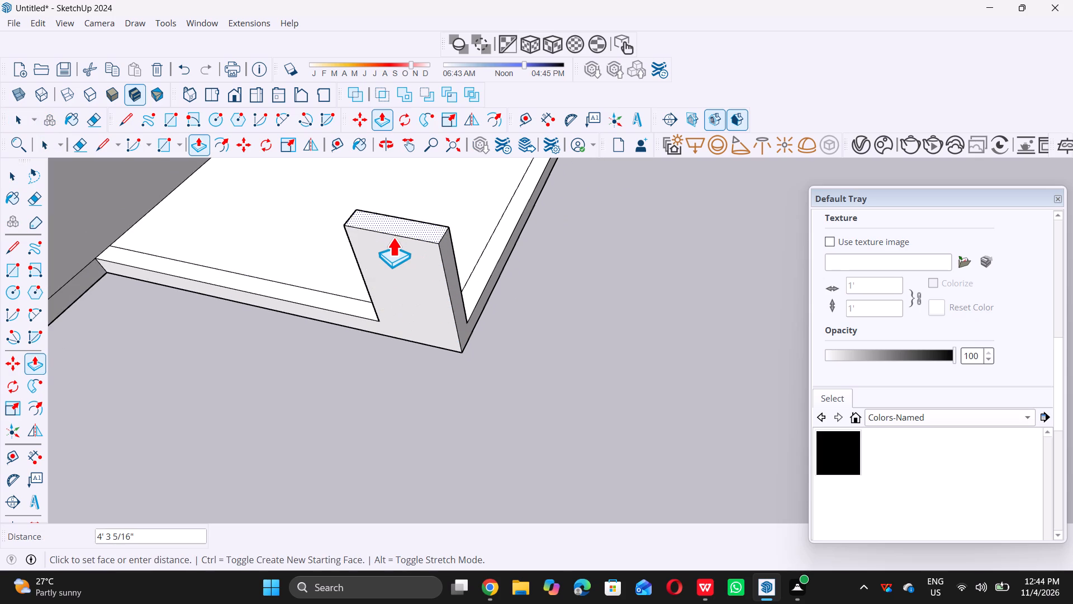
pyautogui.press('6')
pyautogui.press("'")
pyautogui.press('Return')
pyautogui.press('space')
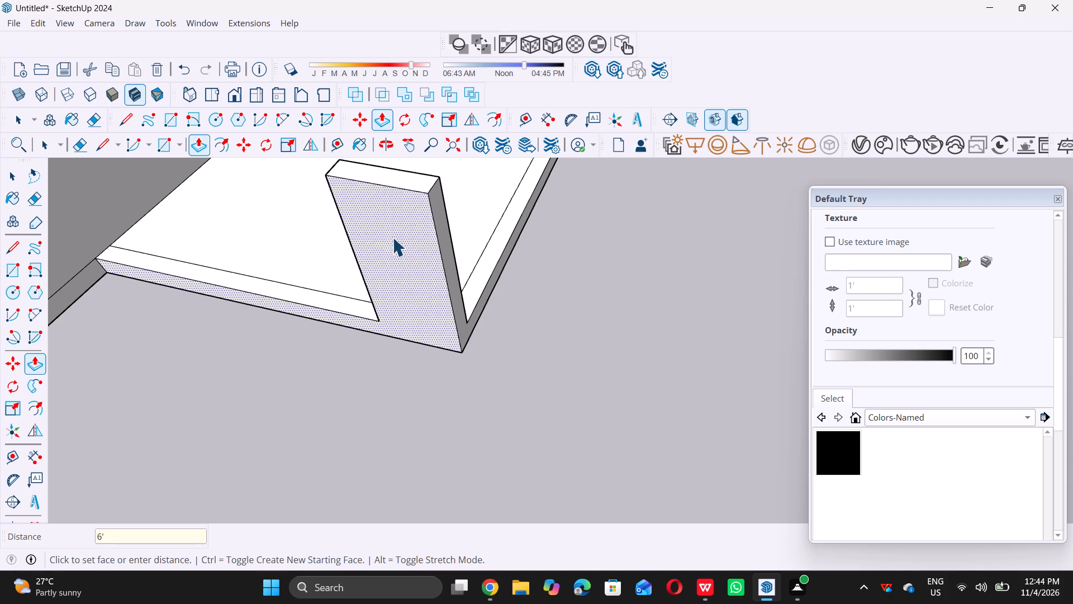
# Draw a line about 2' 9 1/4" long across the tower's front face, from the base line at its far corner to the entrance opening's bottom corner.
pyautogui.scroll(-11, 419, 282)
pyautogui.scroll(-5, 502, 377)
pyautogui.moveTo(500, 380); pyautogui.dragTo(575, 234, button='middle')
pyautogui.middleClick(575, 233)
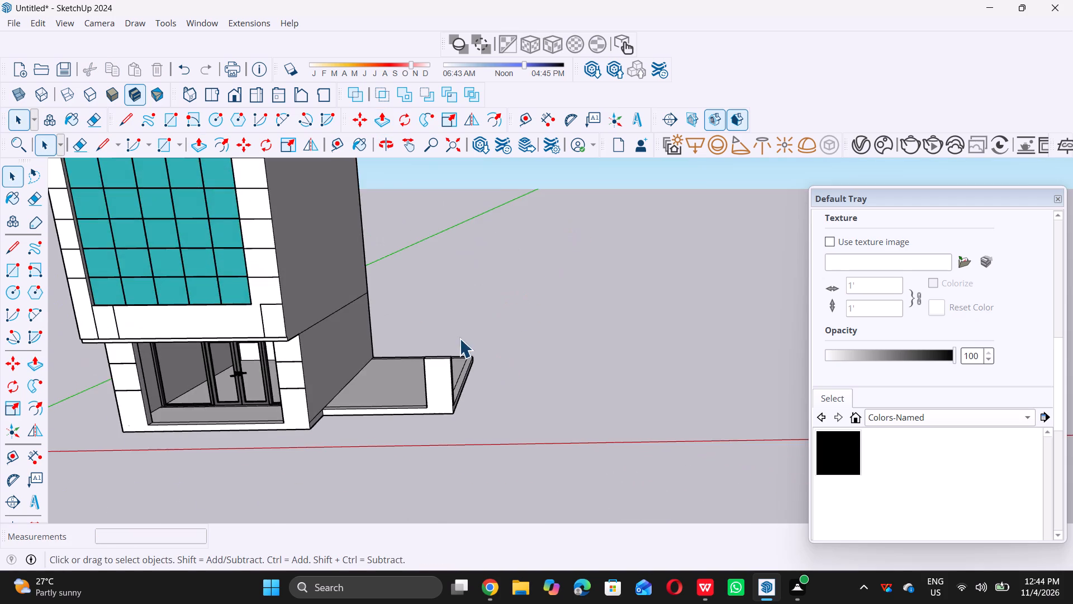
pyautogui.scroll(-5, 459, 338)
pyautogui.scroll(6, 509, 415)
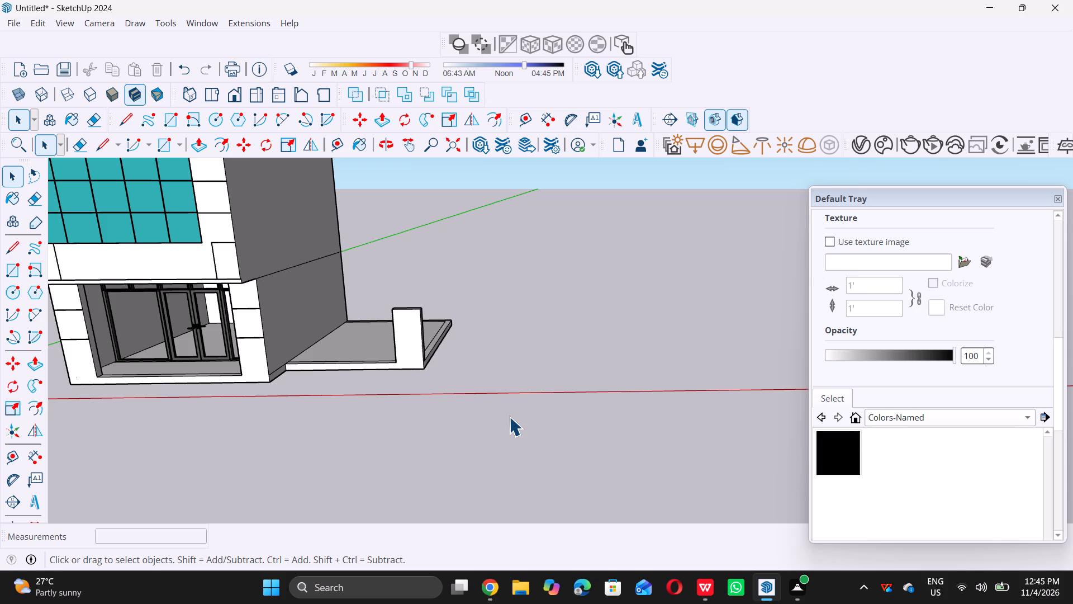
pyautogui.scroll(-12, 469, 322)
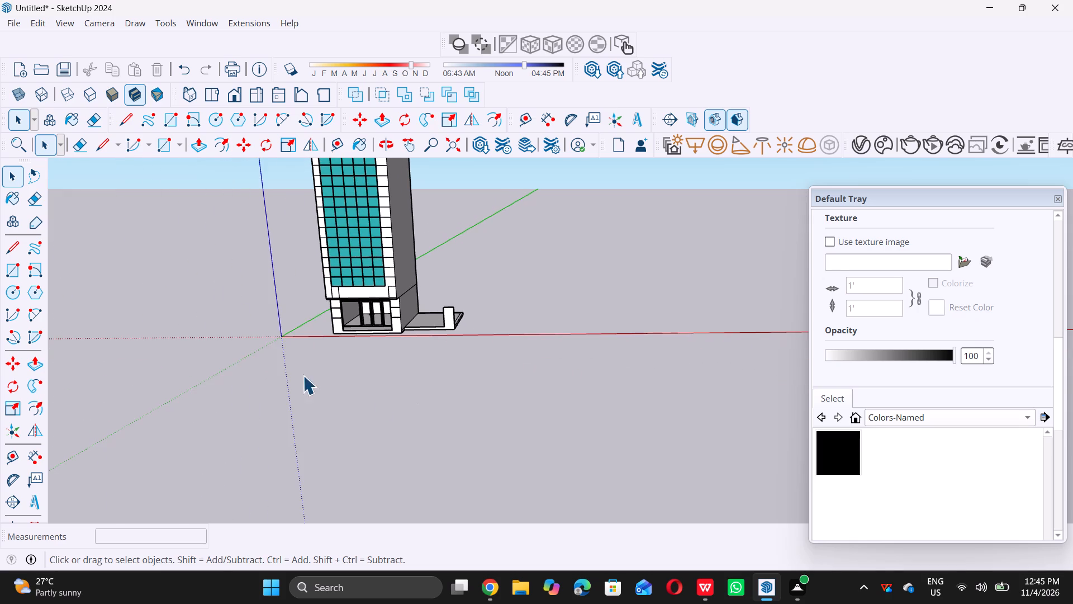
pyautogui.moveTo(296, 368); pyautogui.dragTo(531, 393, button='middle')
pyautogui.scroll(-5, 486, 366)
pyautogui.scroll(11, 405, 411)
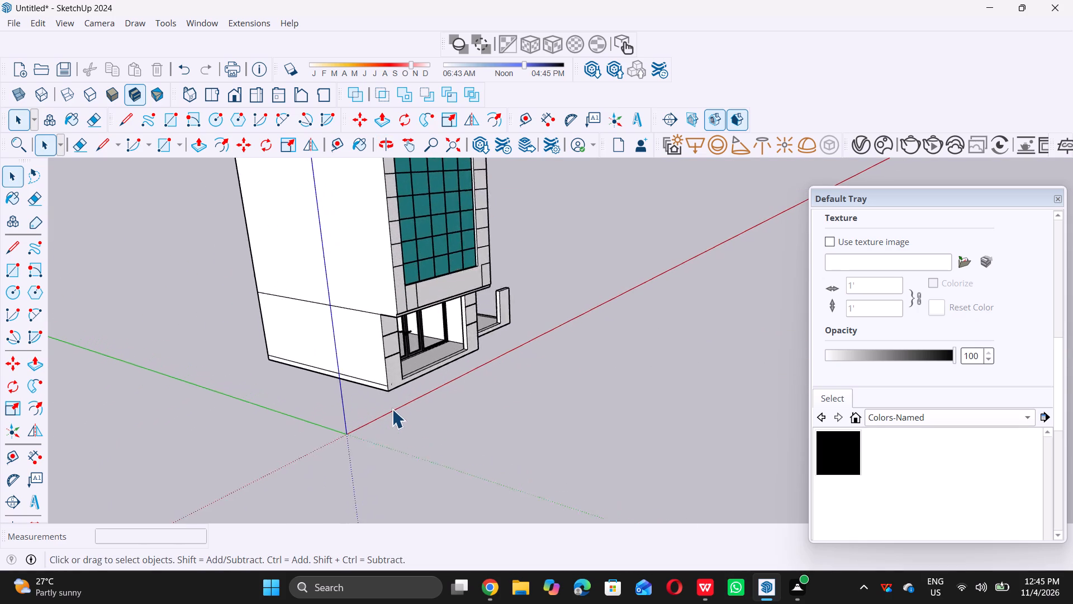
pyautogui.scroll(19, 392, 409)
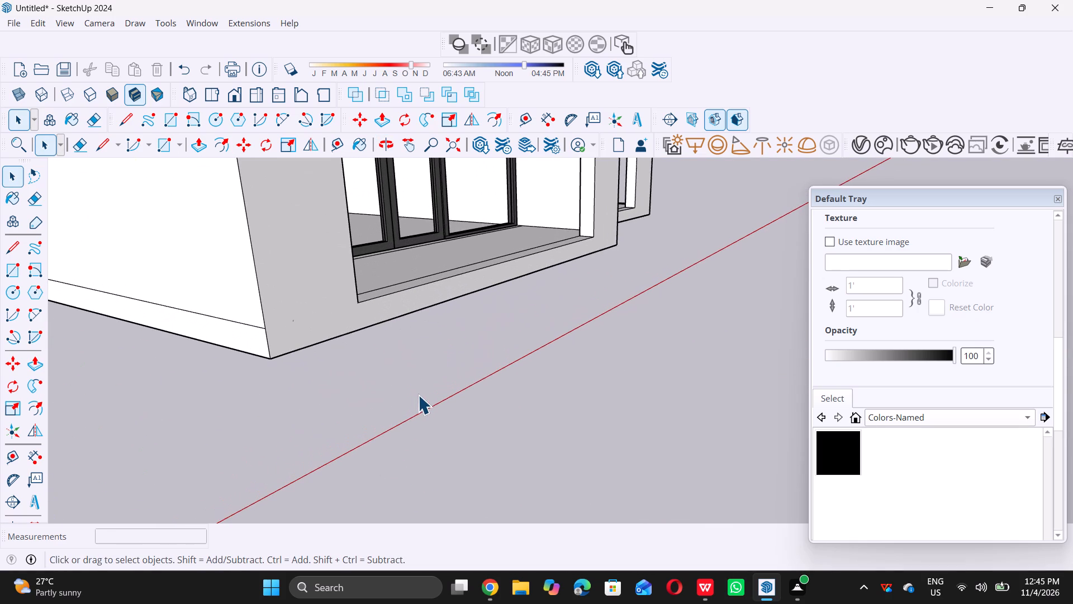
pyautogui.press('l')
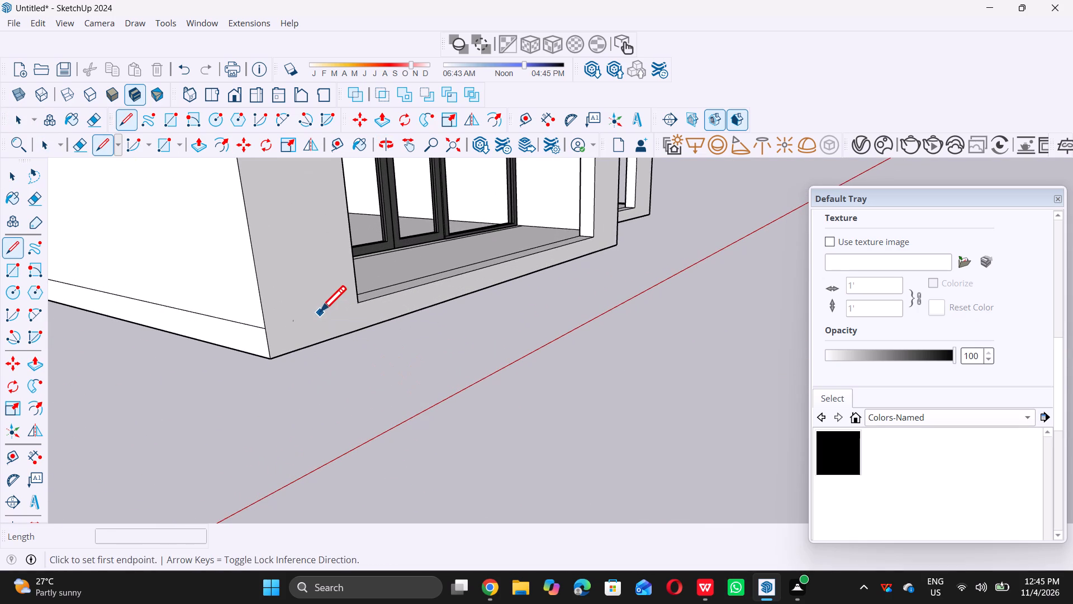
pyautogui.scroll(4, 259, 342)
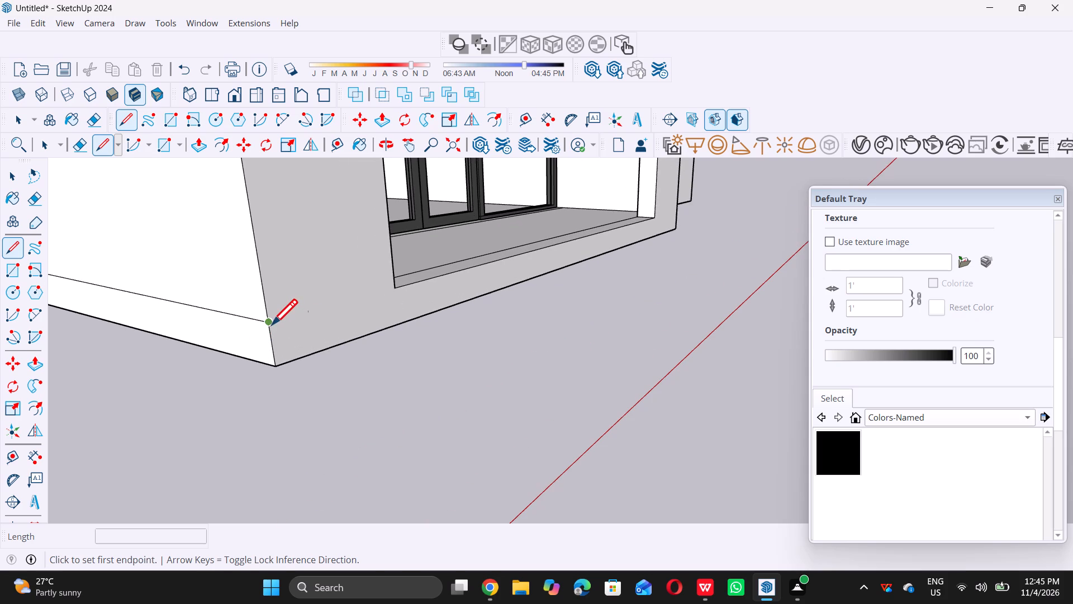
pyautogui.doubleClick(271, 324)
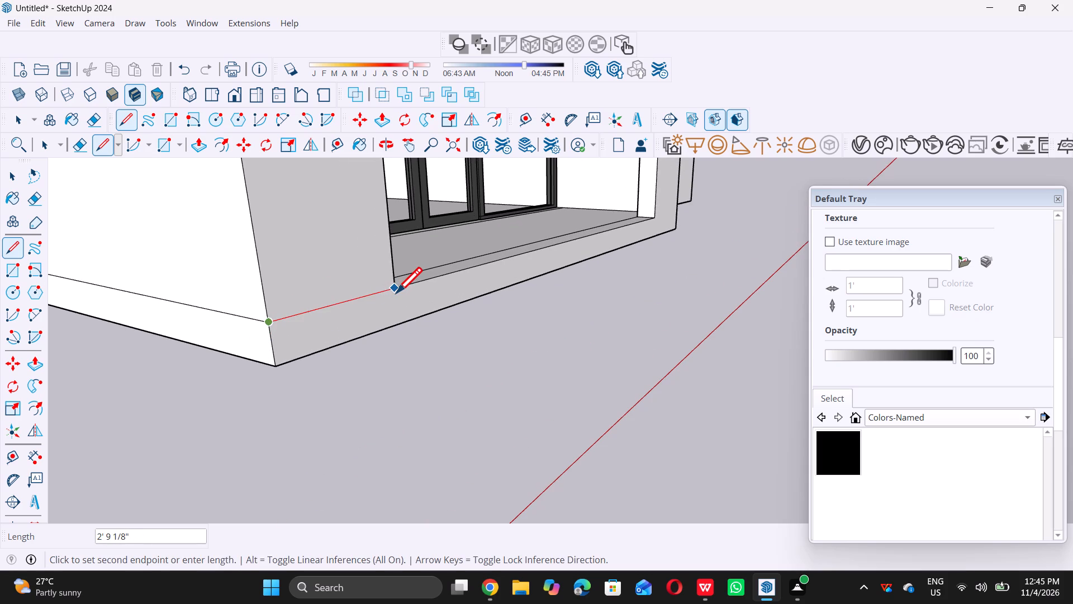
pyautogui.click(397, 291)
# Draw a line across the tower's front face from the entrance opening's other bottom corner to the opposite outer edge.
pyautogui.scroll(-3, 309, 352)
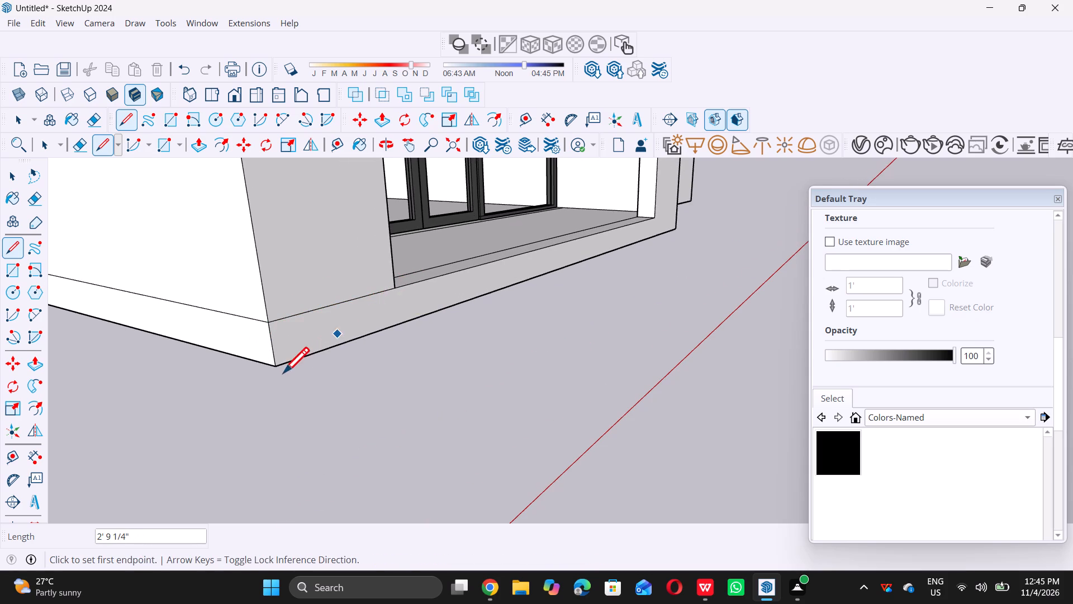
pyautogui.scroll(-2, 283, 372)
pyautogui.scroll(7, 690, 143)
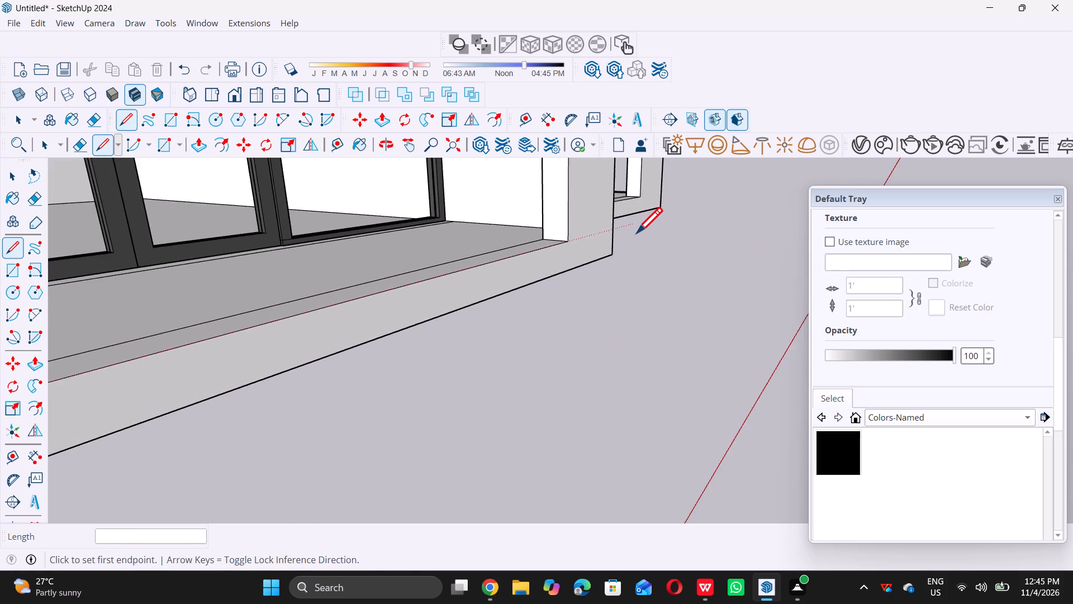
pyautogui.scroll(4, 628, 237)
pyautogui.click(552, 240)
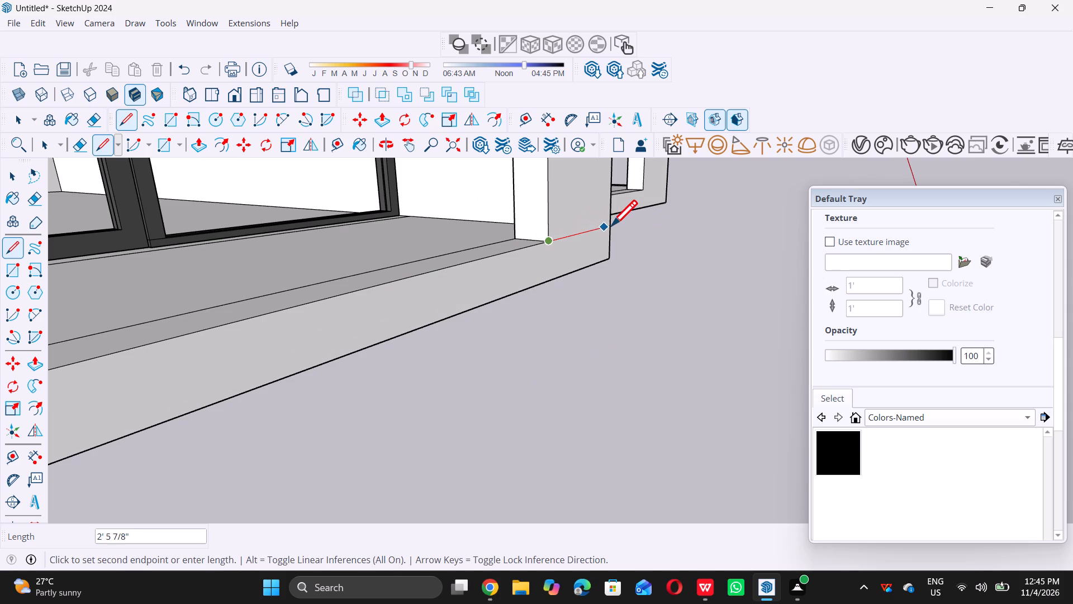
pyautogui.click(611, 224)
pyautogui.press('space')
# Push/Pull the base band's front face outward by 1'.
pyautogui.scroll(-4, 612, 211)
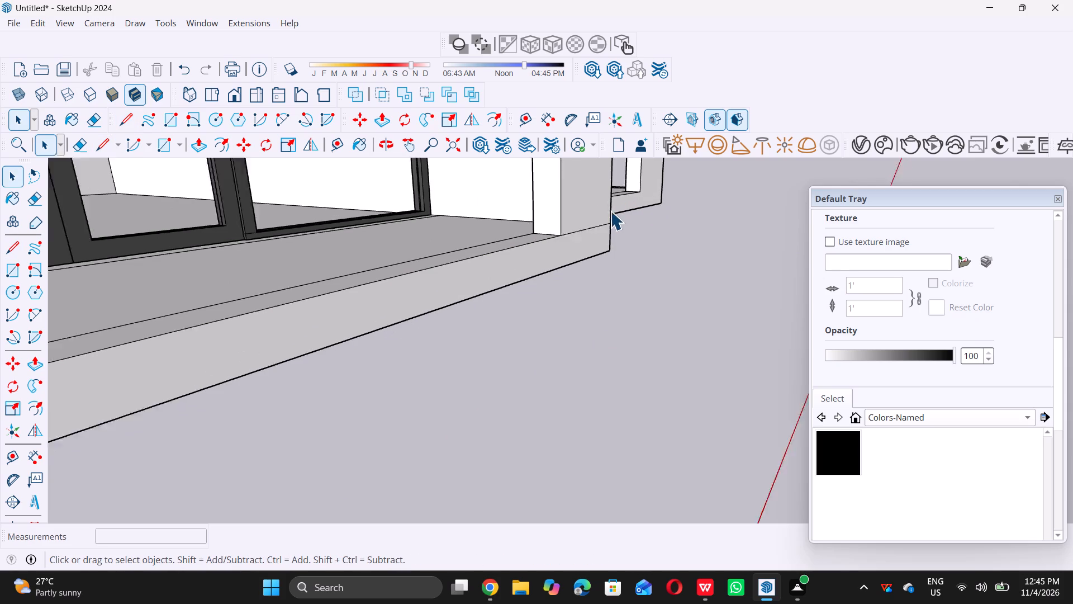
pyautogui.scroll(-15, 610, 211)
pyautogui.scroll(-1, 516, 308)
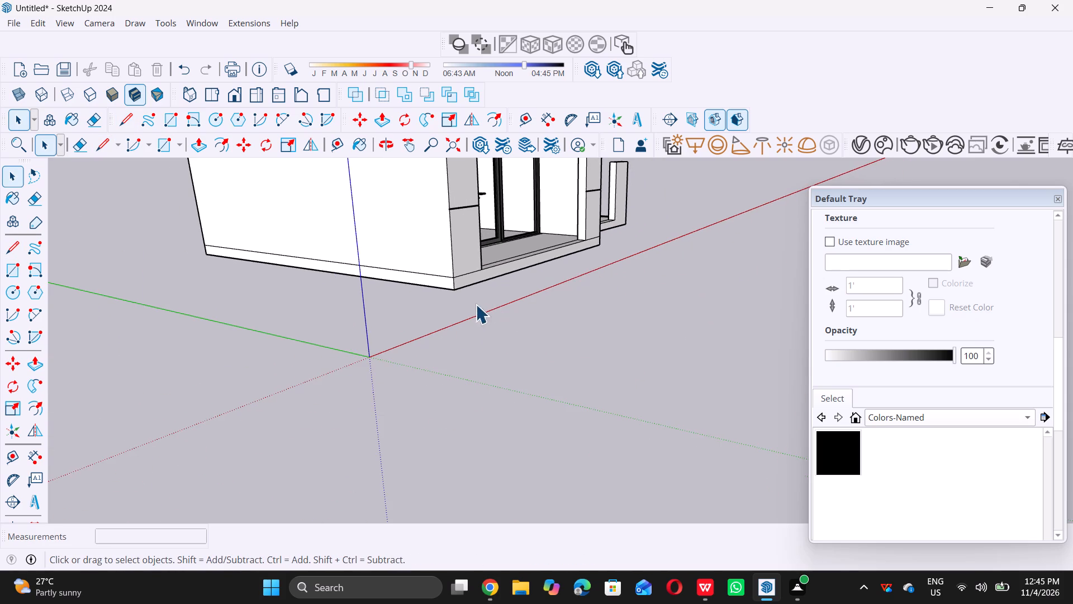
pyautogui.moveTo(464, 292); pyautogui.dragTo(466, 328, button='middle')
pyautogui.scroll(15, 466, 326)
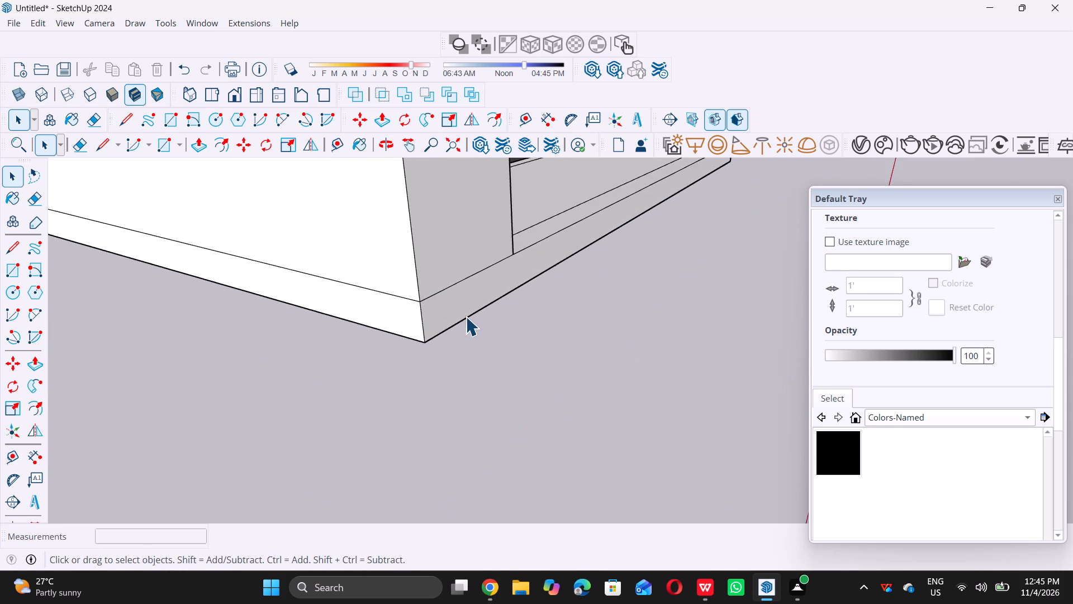
pyautogui.scroll(2, 466, 317)
pyautogui.doubleClick(462, 298)
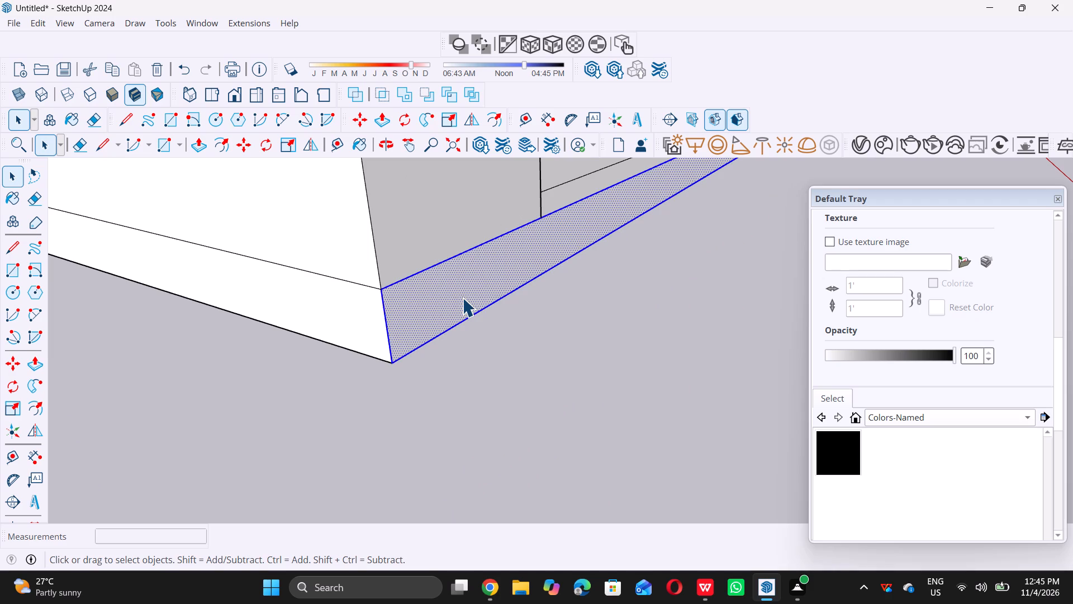
pyautogui.press('p')
pyautogui.click(462, 297)
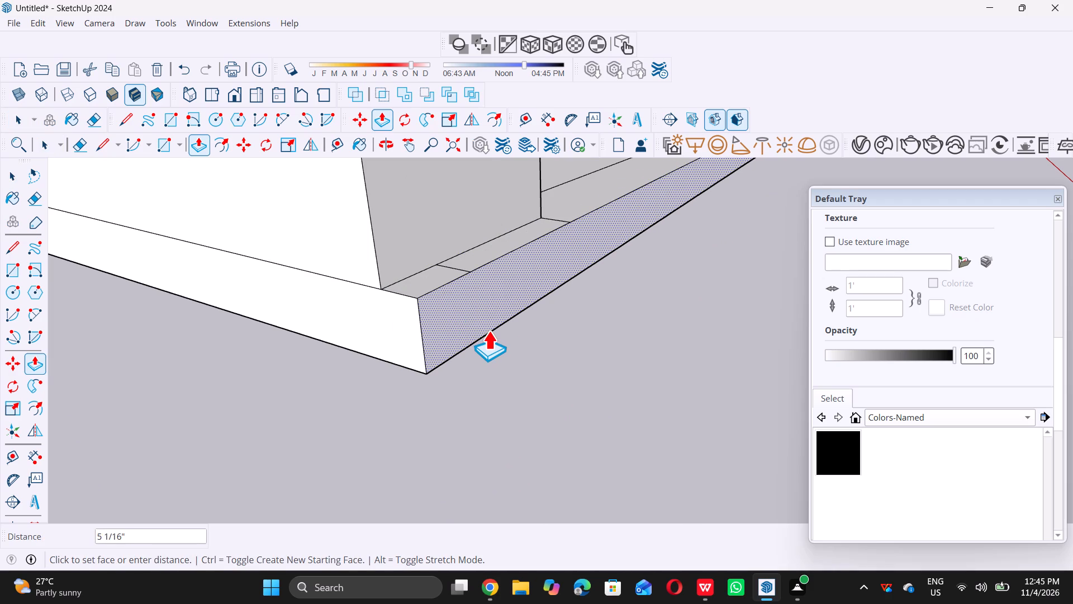
pyautogui.press('1')
pyautogui.press("'")
pyautogui.press('Return')
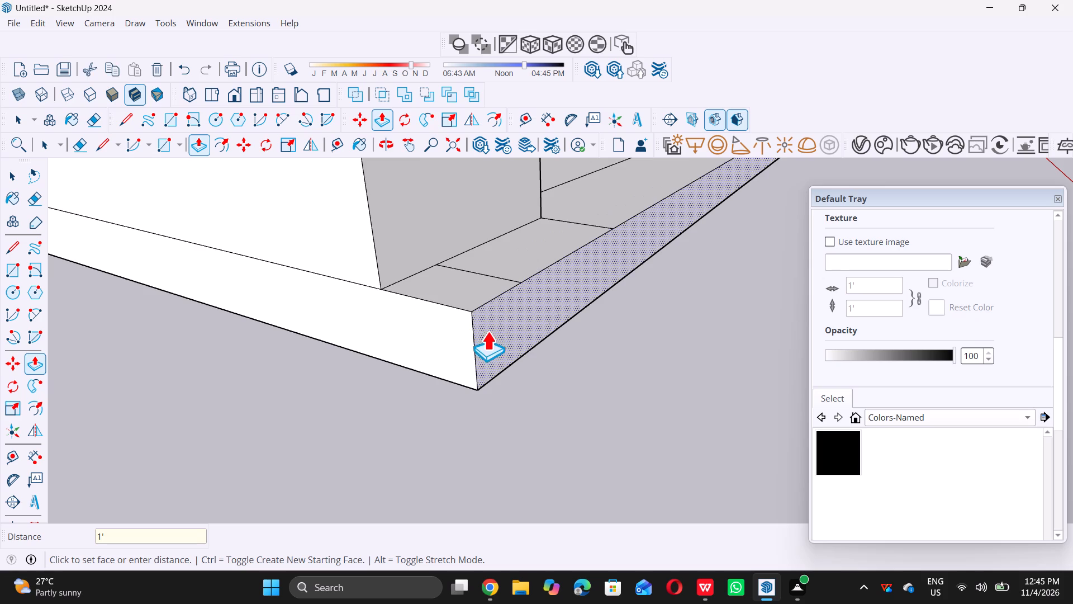
pyautogui.press('space')
# Repeat the 1' outward Push/Pull on the base band's front face.
pyautogui.scroll(-11, 536, 412)
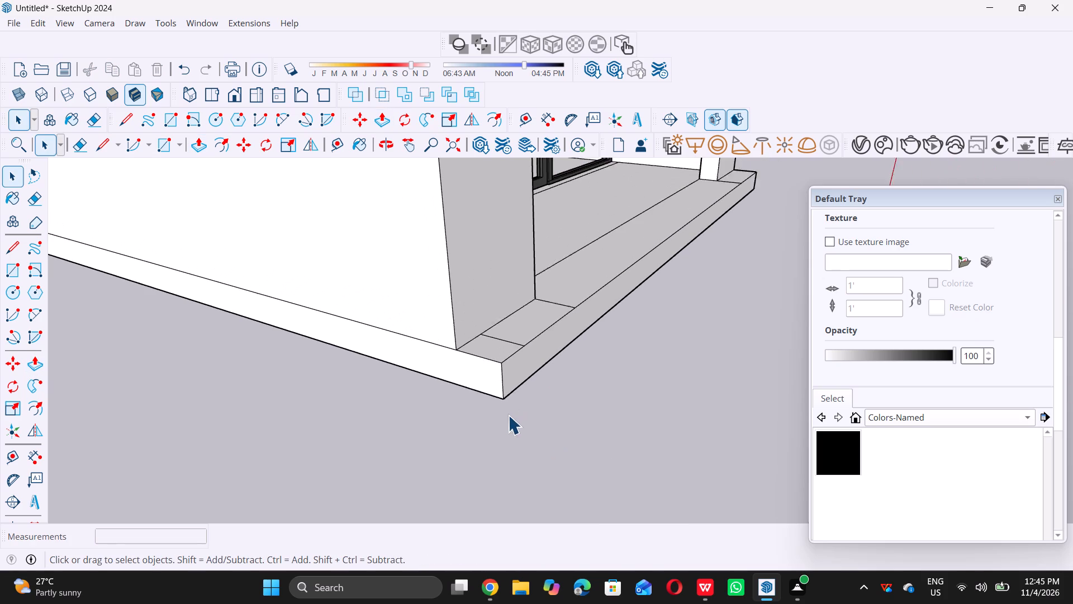
pyautogui.scroll(9, 517, 371)
pyautogui.click(522, 376)
pyautogui.press('p')
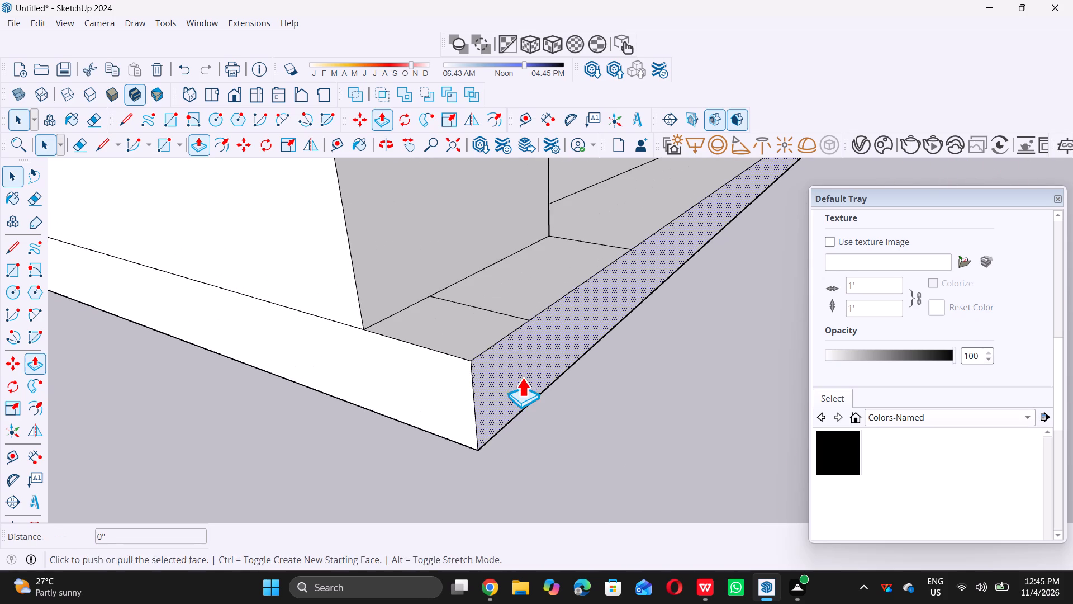
pyautogui.doubleClick(522, 377)
pyautogui.press('space')
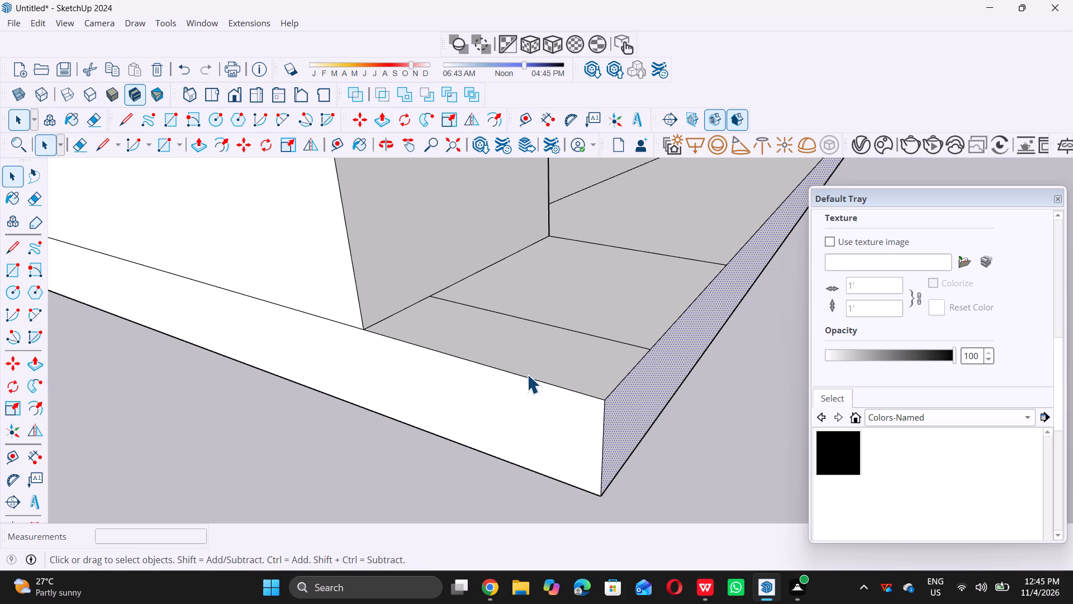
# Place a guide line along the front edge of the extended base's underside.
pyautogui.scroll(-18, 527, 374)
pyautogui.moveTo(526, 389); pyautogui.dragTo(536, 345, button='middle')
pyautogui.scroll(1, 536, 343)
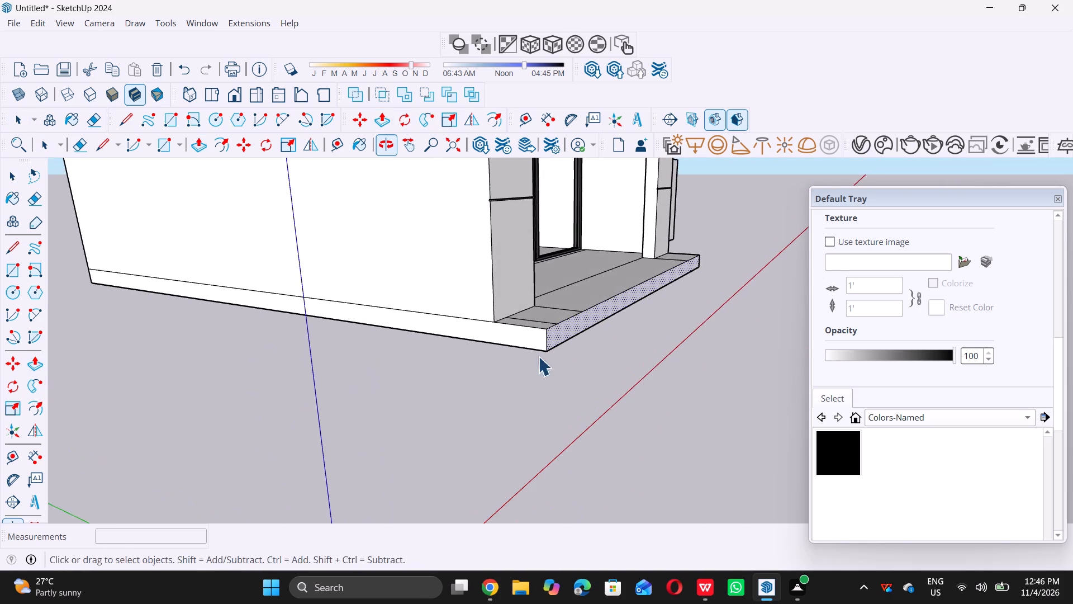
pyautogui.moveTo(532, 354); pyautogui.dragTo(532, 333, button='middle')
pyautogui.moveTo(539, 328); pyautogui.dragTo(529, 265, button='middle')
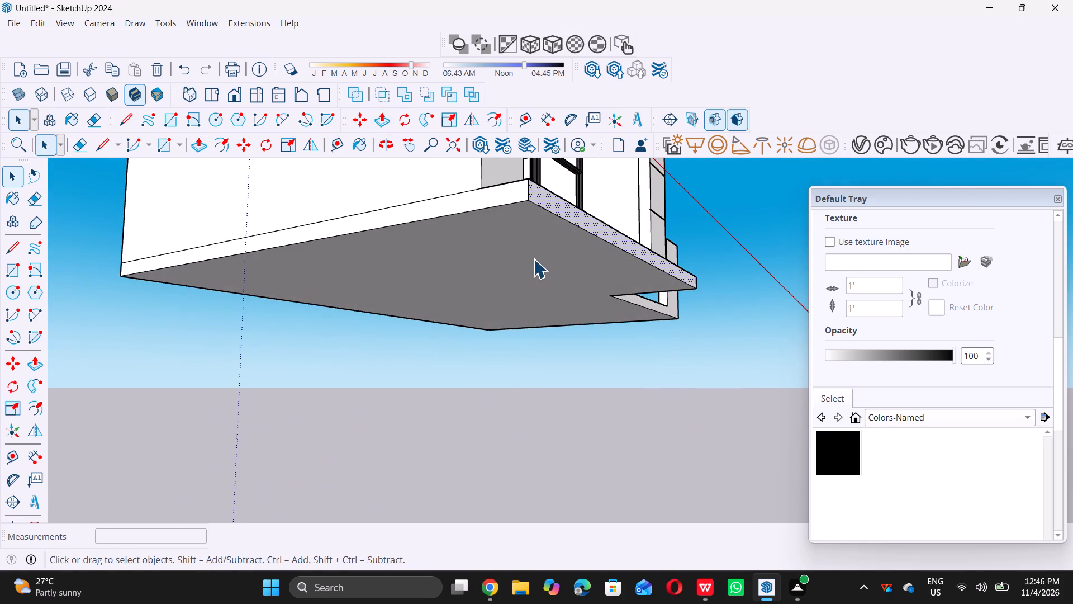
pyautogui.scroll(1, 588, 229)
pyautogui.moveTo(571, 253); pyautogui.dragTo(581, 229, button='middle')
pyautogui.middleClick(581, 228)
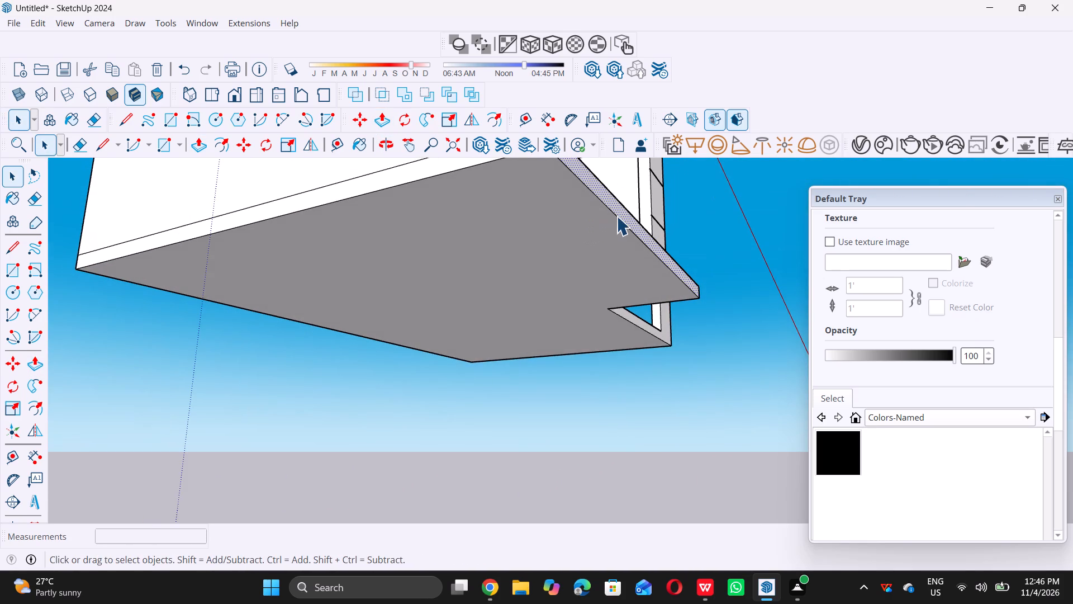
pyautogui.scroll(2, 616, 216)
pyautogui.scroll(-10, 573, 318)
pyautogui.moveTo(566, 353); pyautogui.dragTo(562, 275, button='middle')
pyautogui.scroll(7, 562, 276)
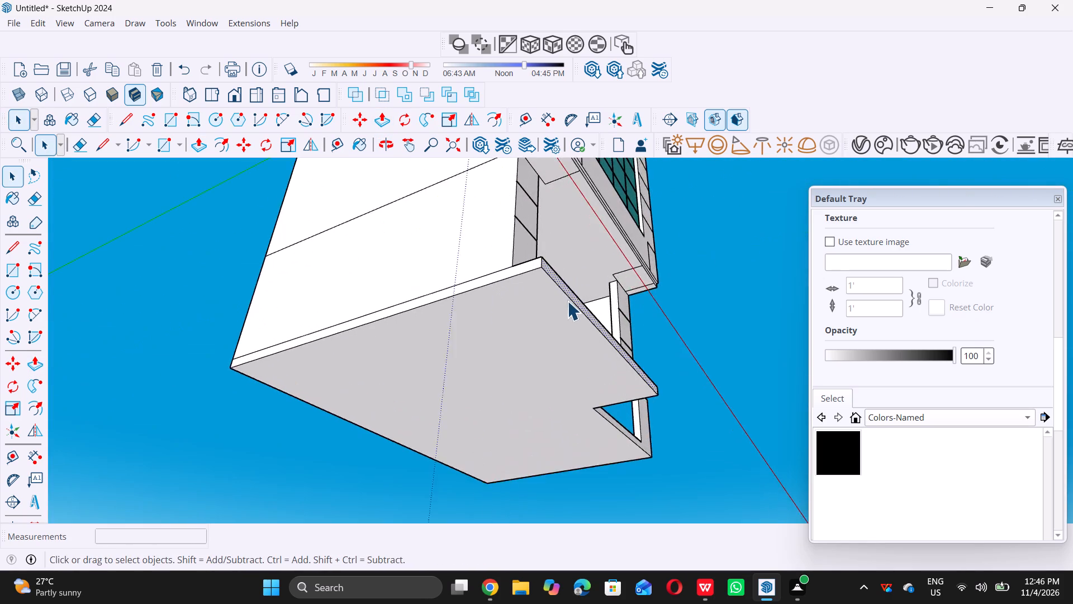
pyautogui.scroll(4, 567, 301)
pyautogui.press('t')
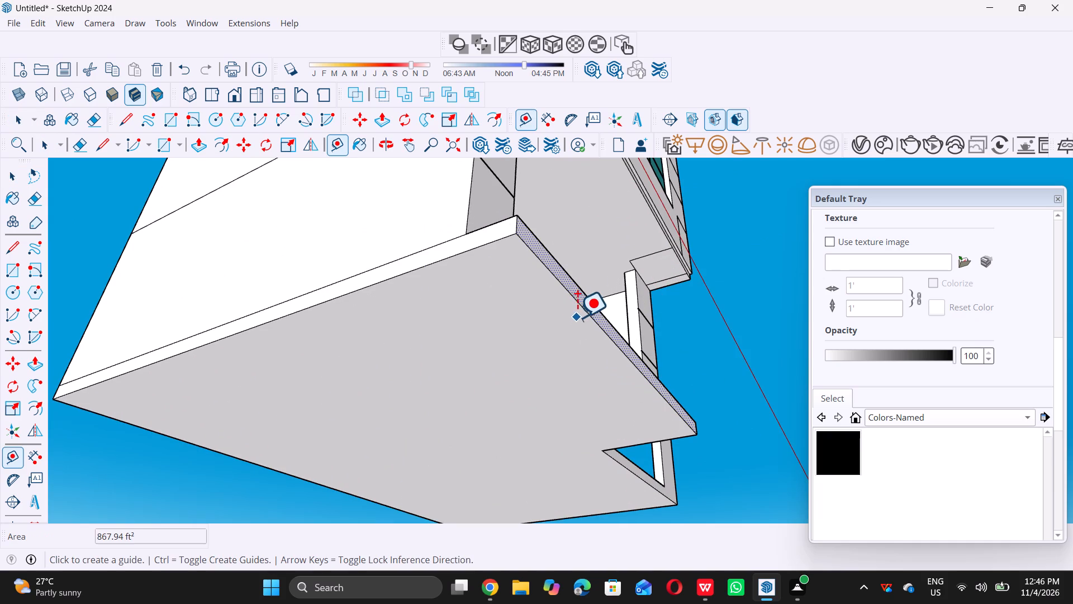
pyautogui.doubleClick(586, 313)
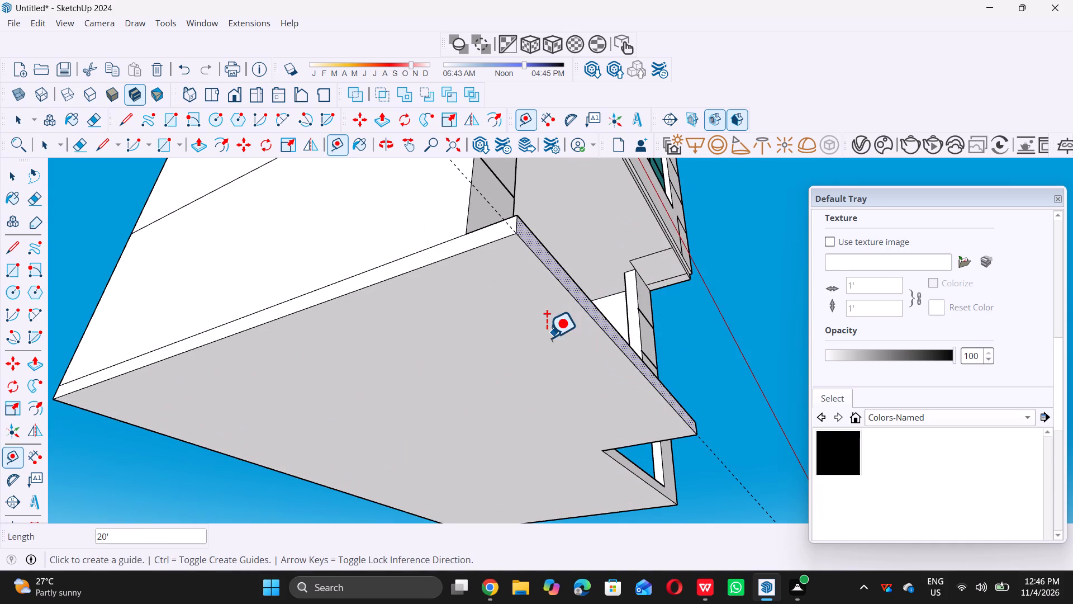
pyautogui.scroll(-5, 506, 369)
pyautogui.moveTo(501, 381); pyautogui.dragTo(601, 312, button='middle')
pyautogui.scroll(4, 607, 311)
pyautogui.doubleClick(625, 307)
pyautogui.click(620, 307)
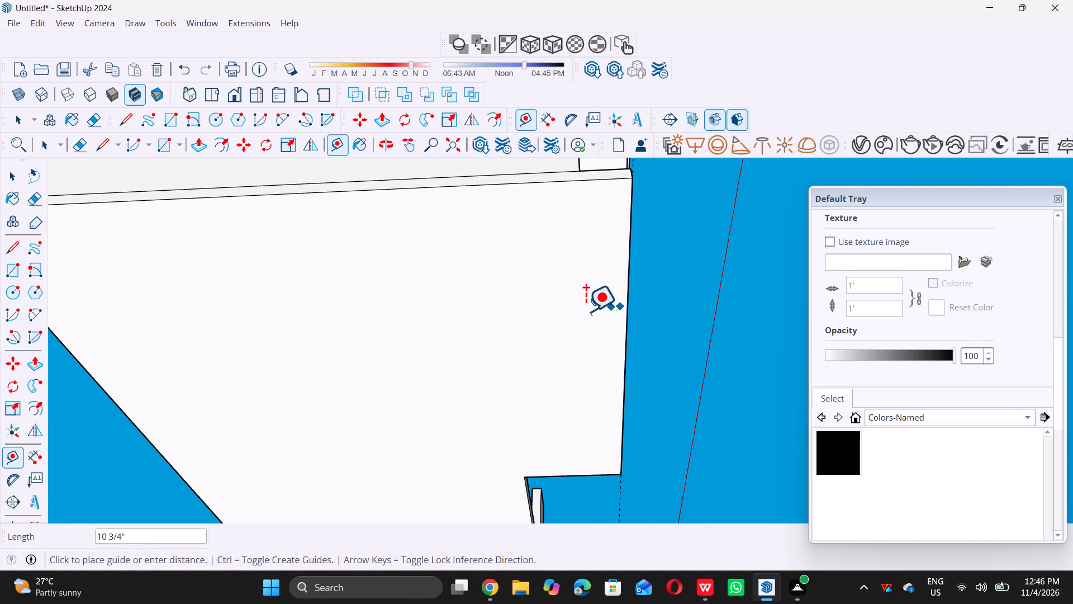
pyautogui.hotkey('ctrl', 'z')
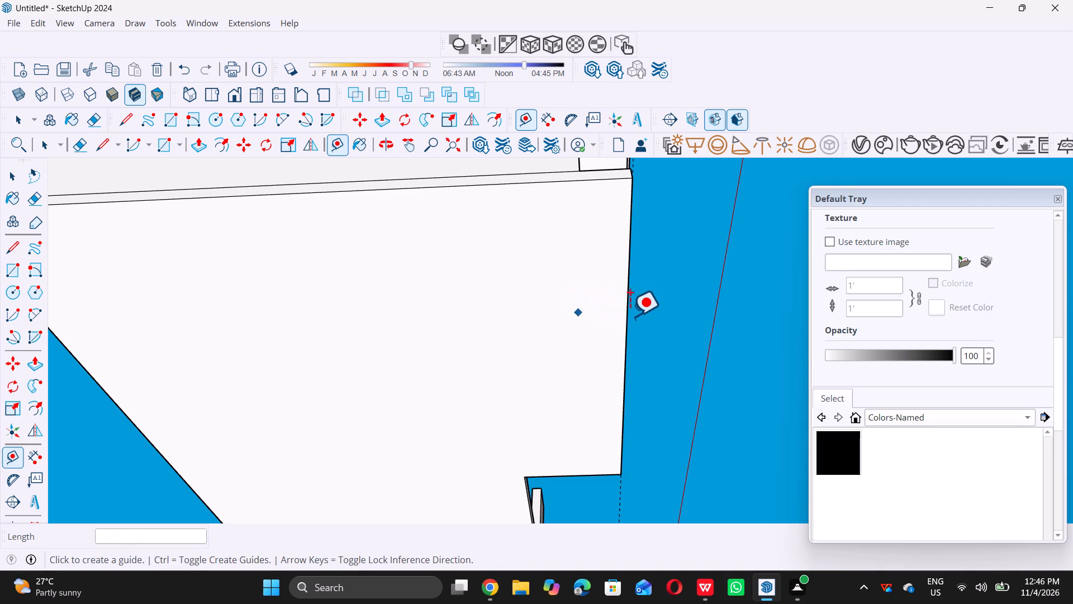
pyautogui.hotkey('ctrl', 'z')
# Place a guide line on the base's underside, 9" in from its front edge.
pyautogui.tripleClick(624, 305)
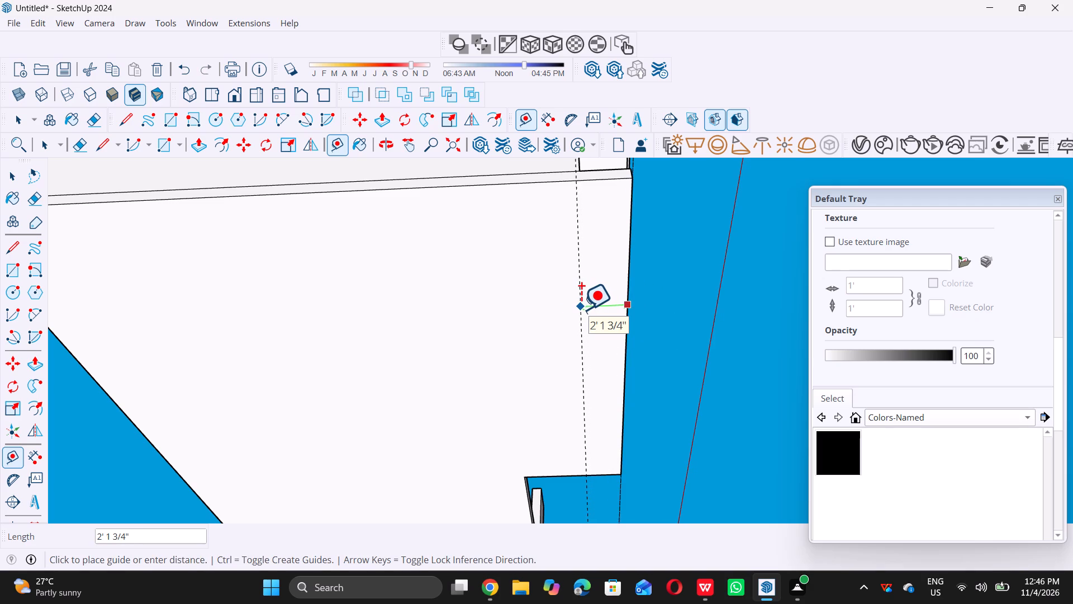
pyautogui.press('9')
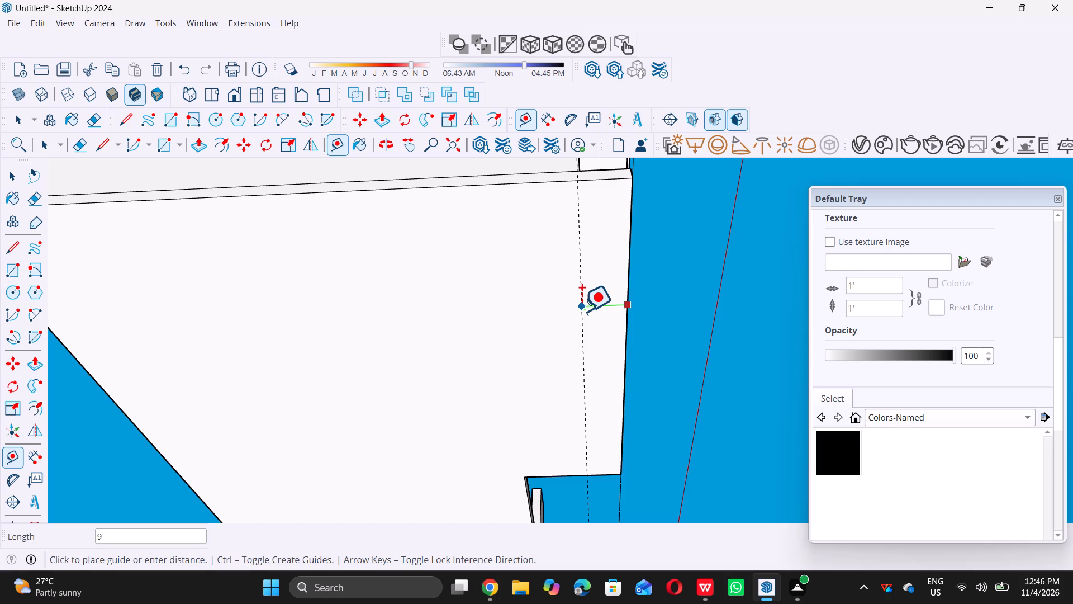
pyautogui.hotkey('shift', '"')
pyautogui.press('Return')
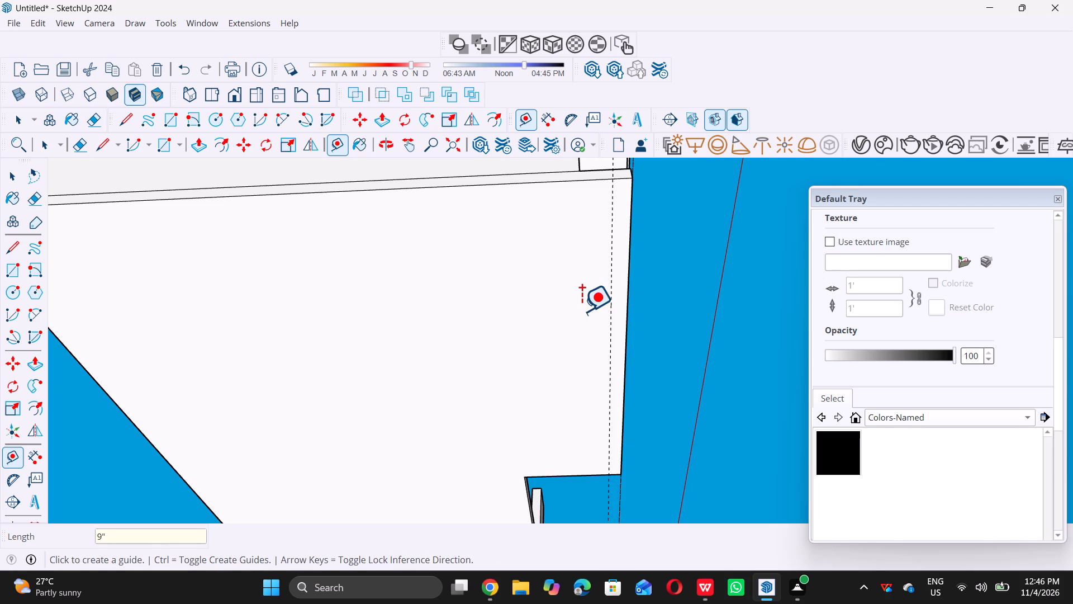
pyautogui.press('space')
# Draw a 9" by 20' rectangle on the base's underside, between the guide line and the front edge.
pyautogui.press('r')
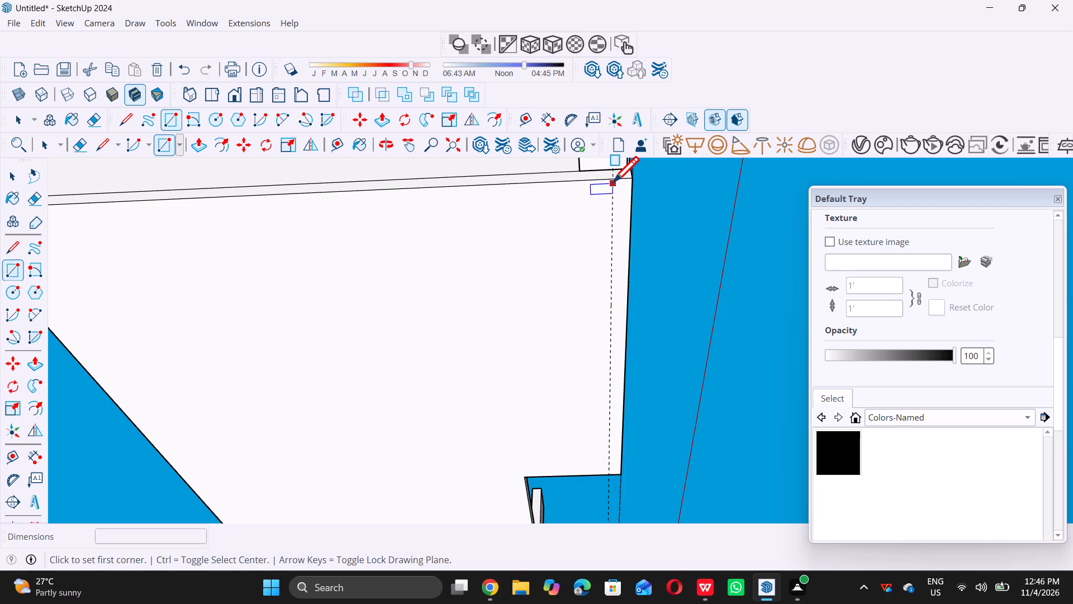
pyautogui.scroll(9, 613, 190)
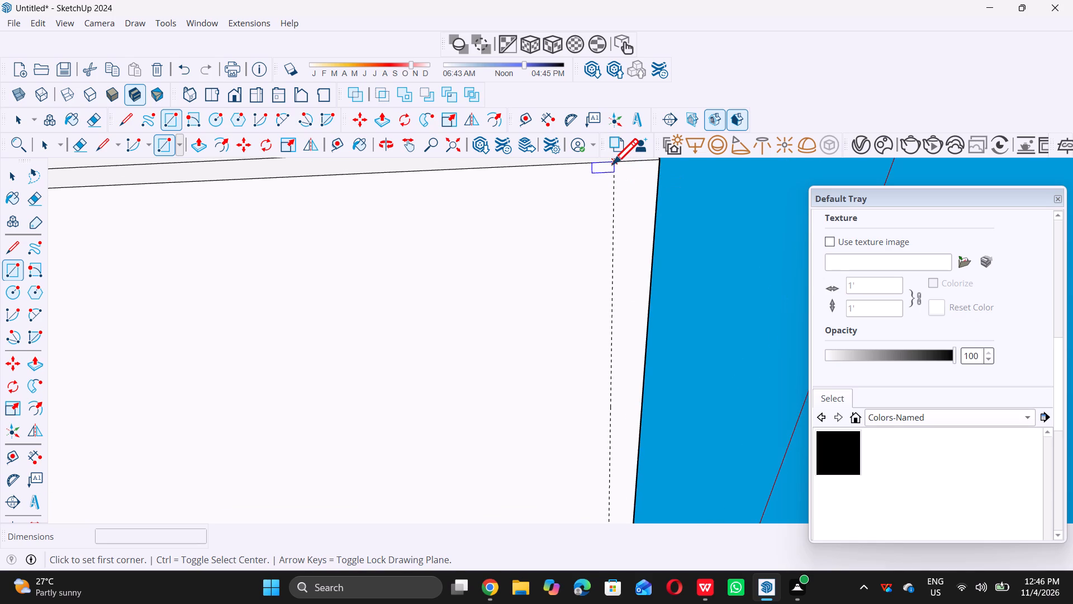
pyautogui.doubleClick(613, 164)
pyautogui.scroll(-15, 611, 164)
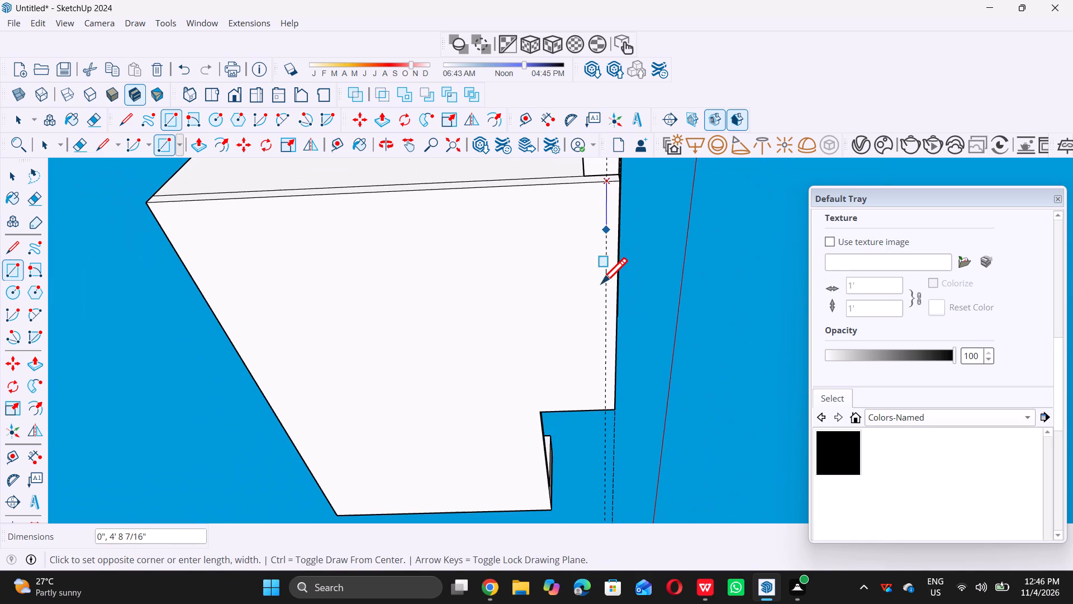
pyautogui.scroll(4, 607, 335)
pyautogui.scroll(6, 606, 451)
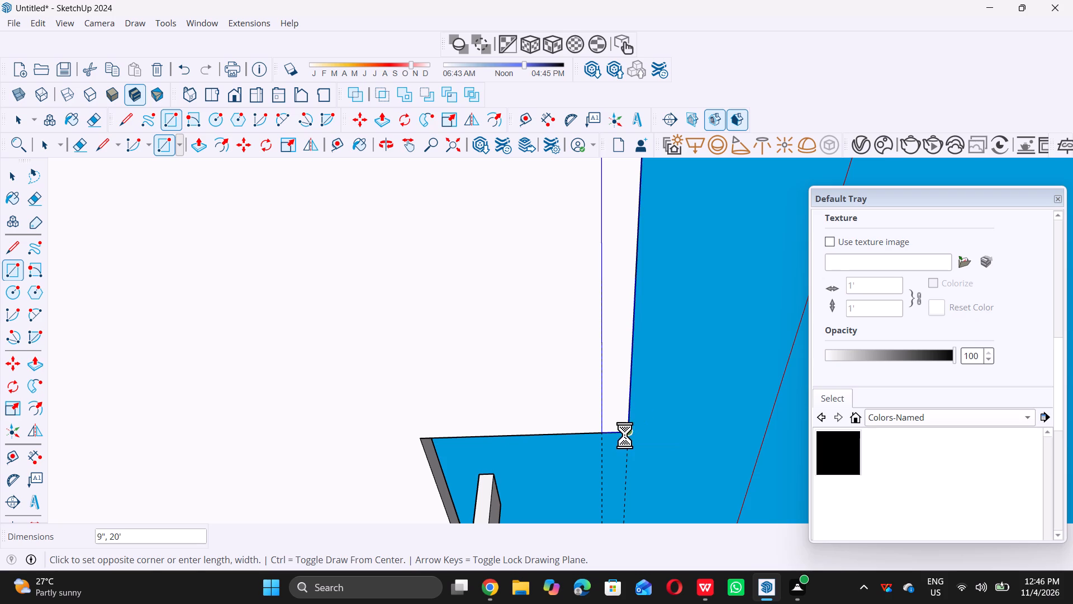
pyautogui.doubleClick(625, 432)
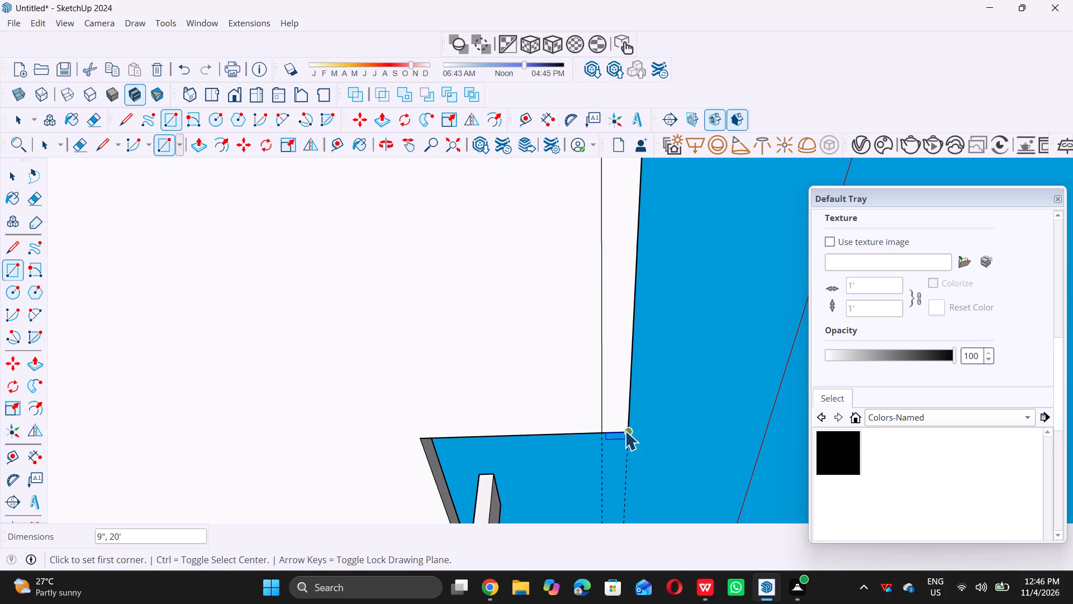
pyautogui.press('space')
# Delete all guide lines from the model.
pyautogui.scroll(-6, 586, 444)
pyautogui.scroll(1, 568, 438)
pyautogui.scroll(-12, 568, 438)
pyautogui.moveTo(543, 369); pyautogui.dragTo(527, 409, button='middle')
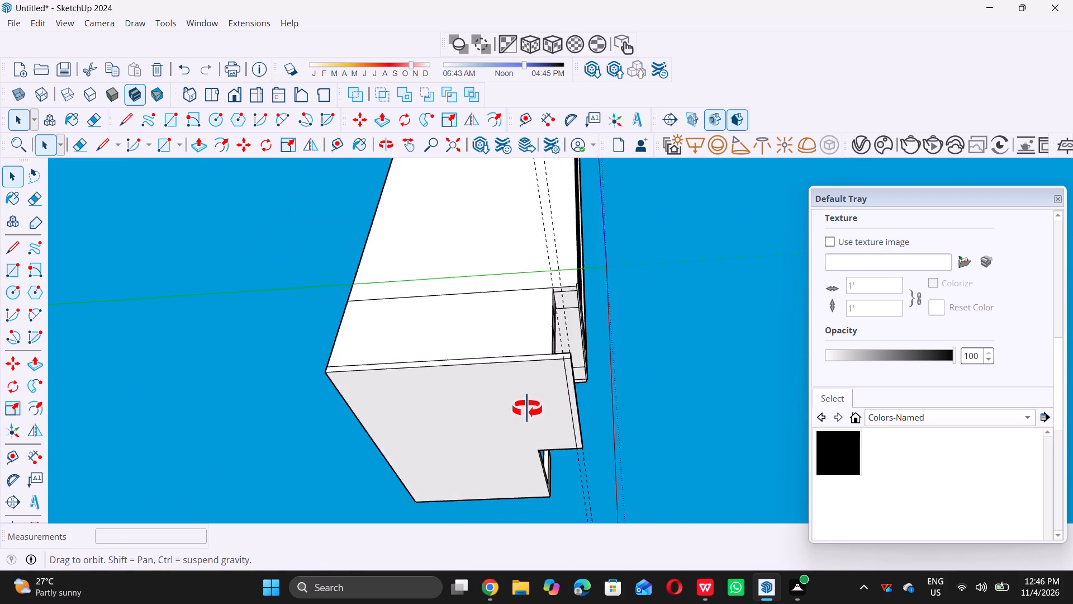
pyautogui.moveTo(527, 409); pyautogui.dragTo(525, 414, button='middle')
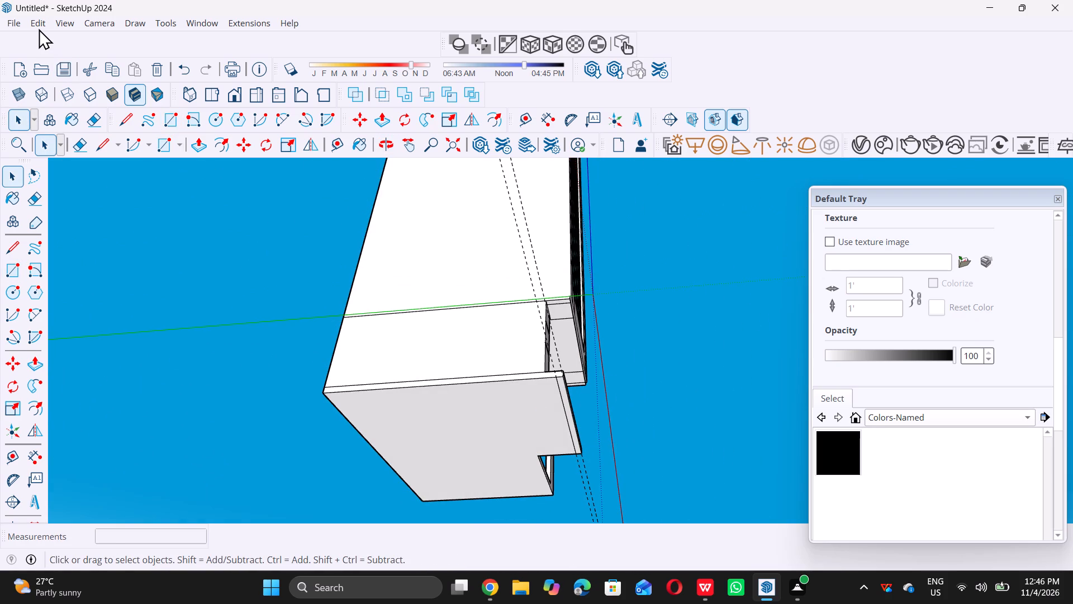
pyautogui.doubleClick(37, 23)
pyautogui.click(37, 23)
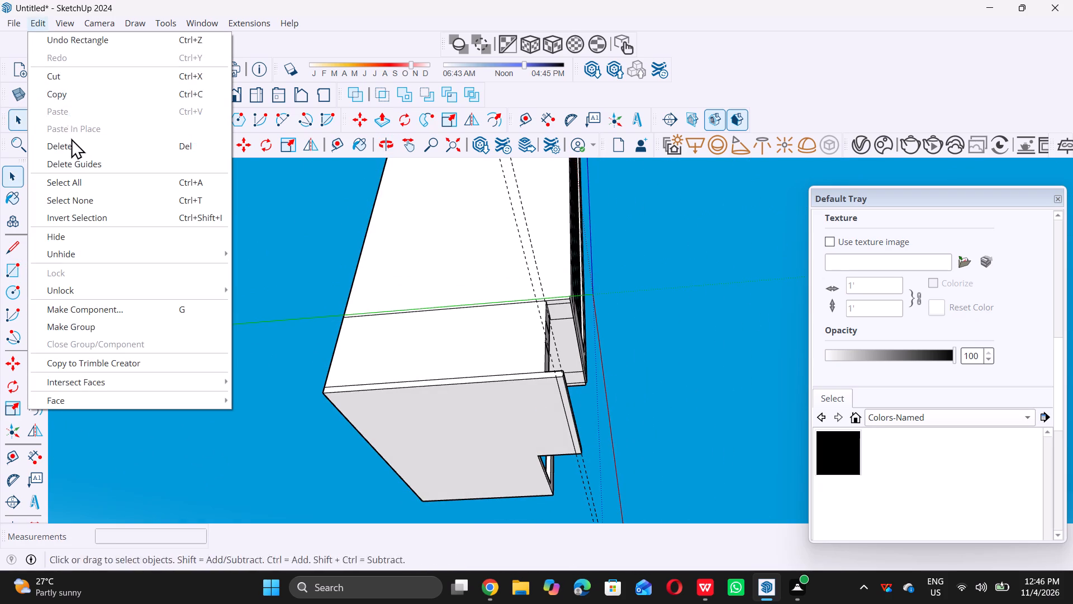
pyautogui.doubleClick(86, 166)
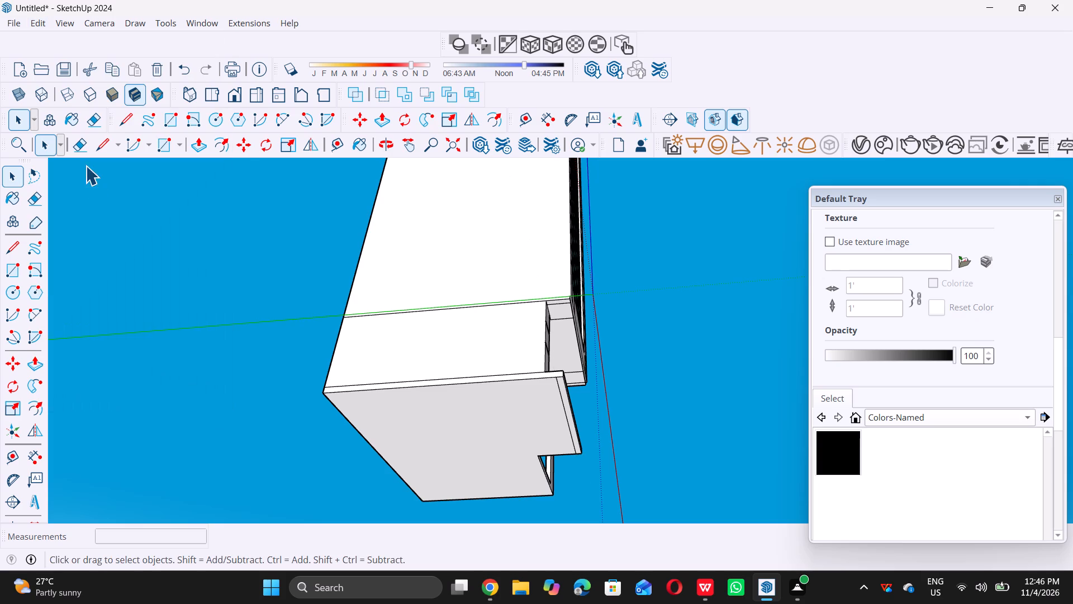
# Extrude the 9" strip on the base's underside downward by 1'.
pyautogui.scroll(-1, 493, 314)
pyautogui.scroll(17, 547, 405)
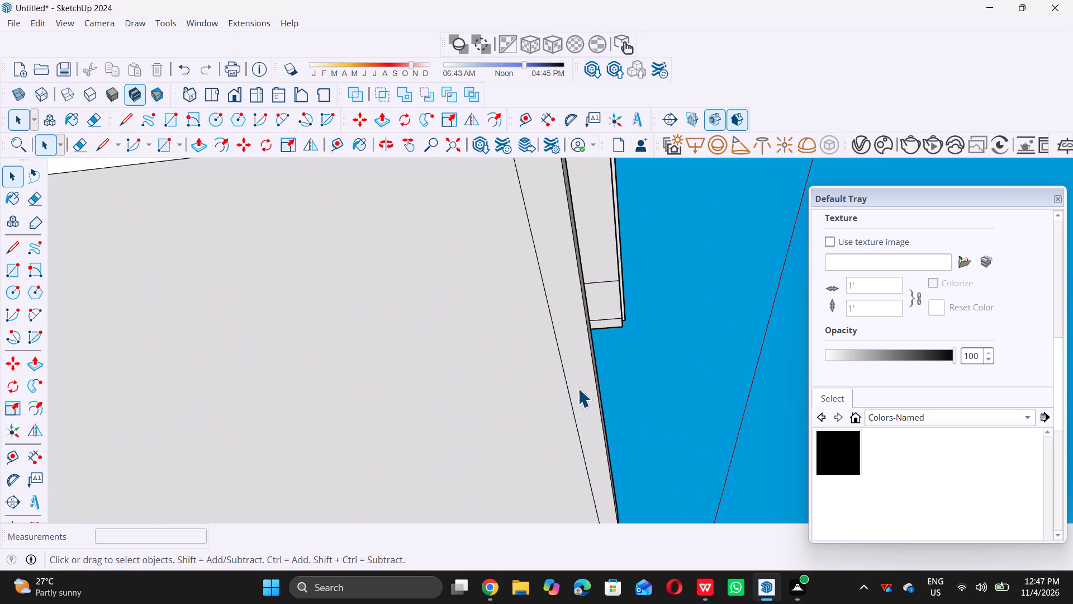
pyautogui.doubleClick(578, 386)
pyautogui.press('p')
pyautogui.click(579, 386)
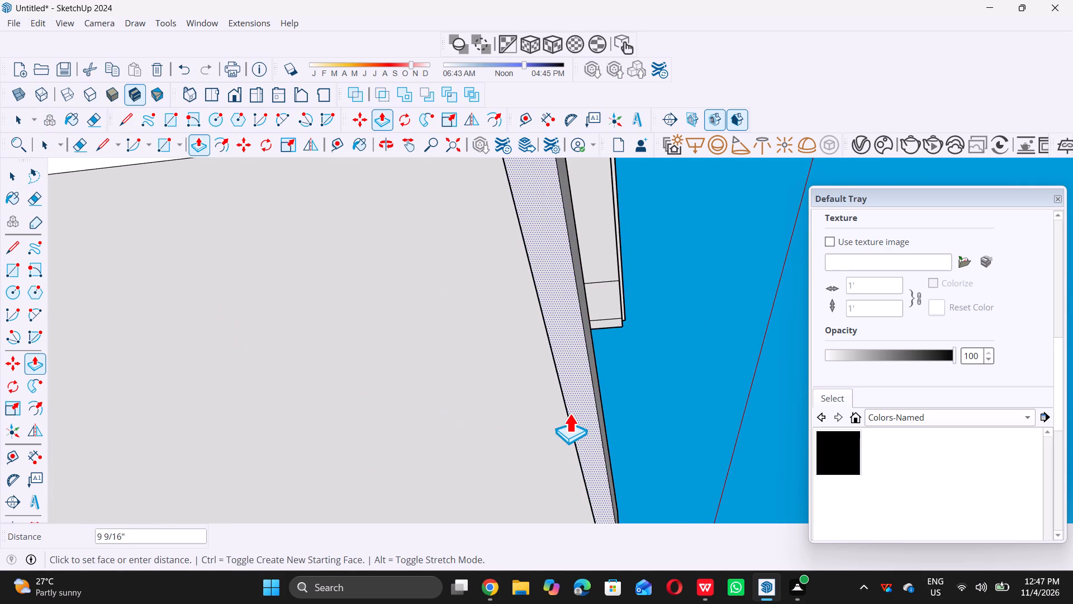
pyautogui.press('1')
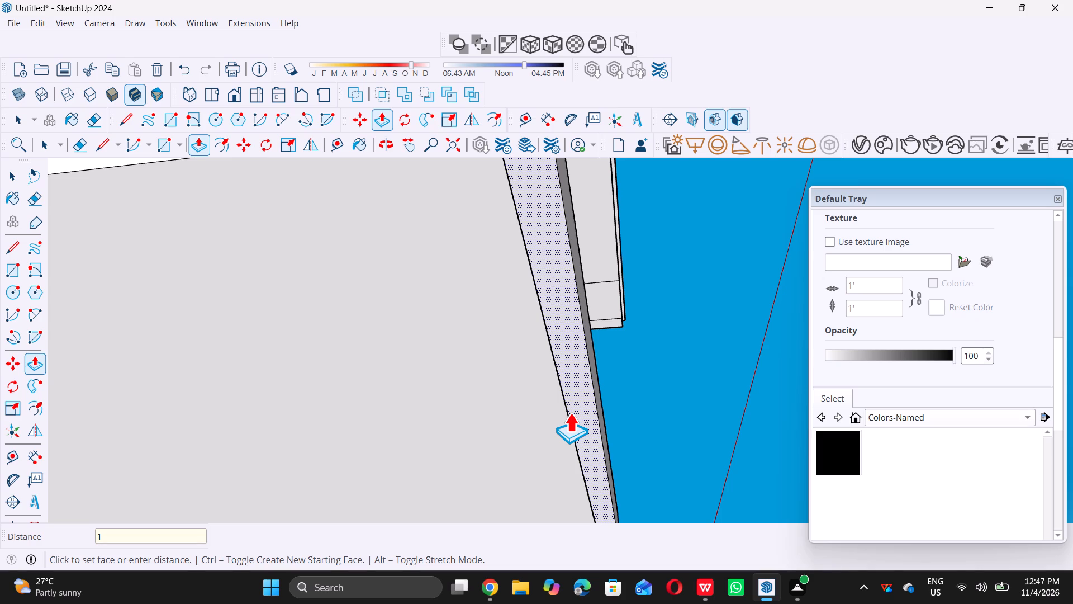
pyautogui.hotkey('shift', '"')
pyautogui.press('BackSpace')
pyautogui.press("'")
pyautogui.press('Return')
pyautogui.press('space')
# Place a guide line along the bottom edge of the base's front face.
pyautogui.scroll(-4, 567, 411)
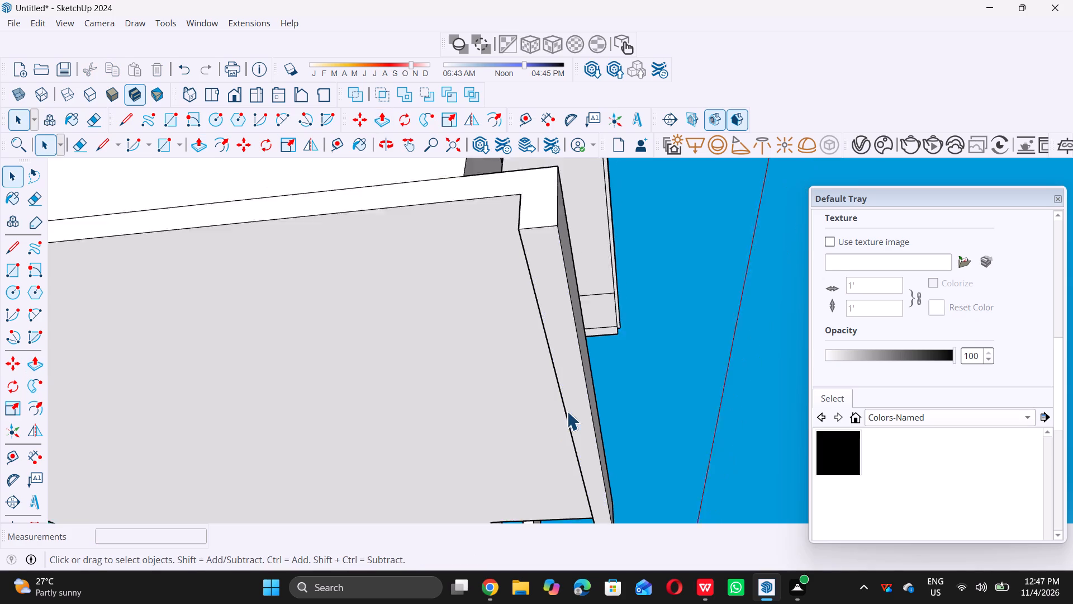
pyautogui.scroll(-9, 567, 411)
pyautogui.moveTo(541, 376); pyautogui.dragTo(496, 441, button='middle')
pyautogui.scroll(-9, 505, 395)
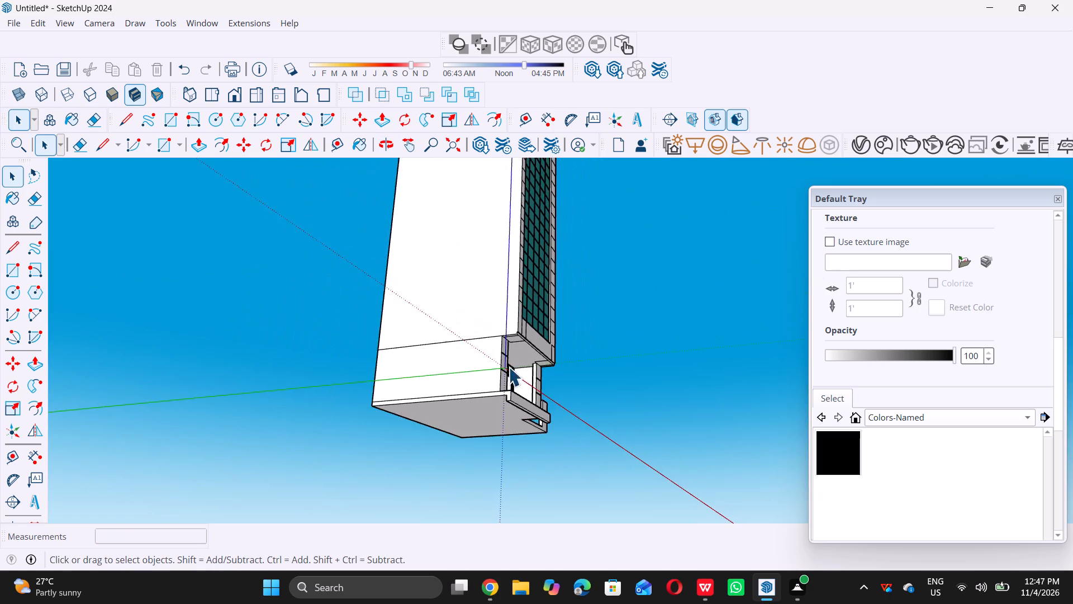
pyautogui.moveTo(505, 385); pyautogui.dragTo(488, 472, button='middle')
pyautogui.scroll(6, 497, 447)
pyautogui.scroll(11, 544, 415)
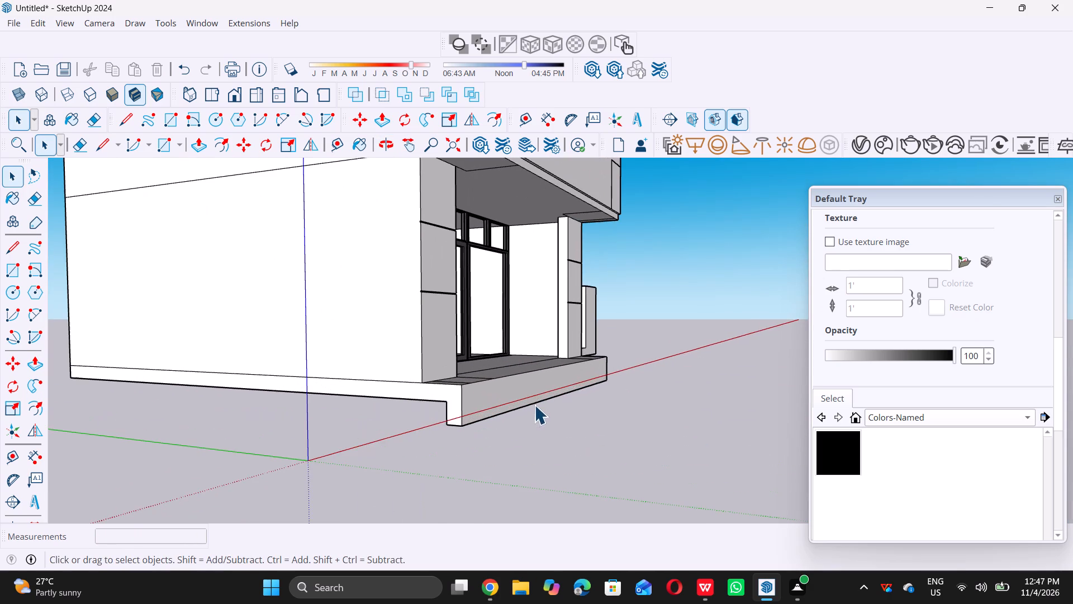
pyautogui.scroll(6, 499, 438)
pyautogui.scroll(-11, 483, 411)
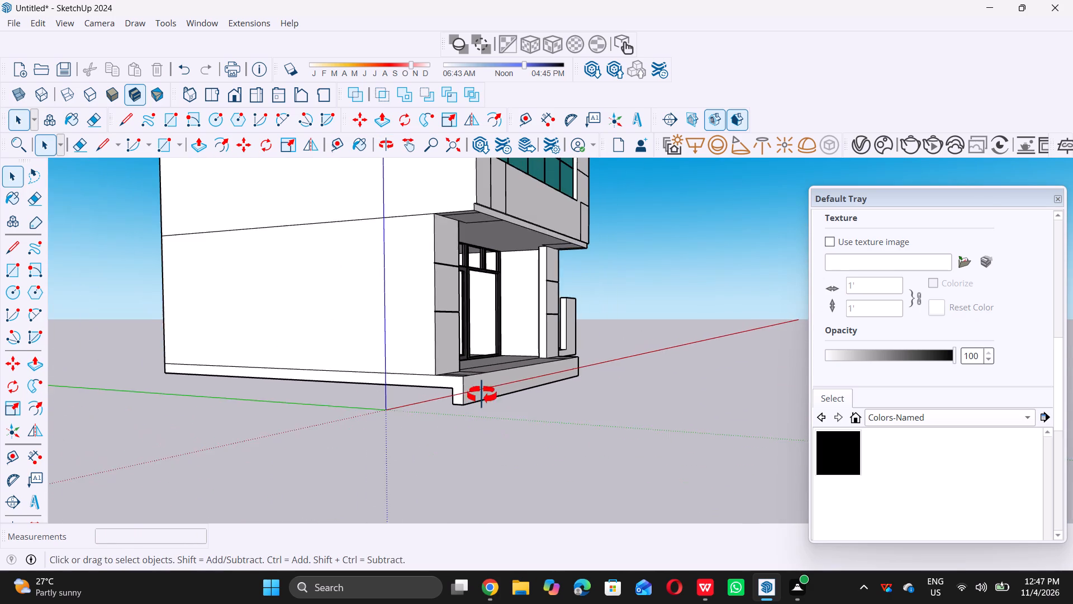
pyautogui.moveTo(483, 392); pyautogui.dragTo(471, 428, button='middle')
pyautogui.middleClick(471, 430)
pyautogui.scroll(16, 469, 431)
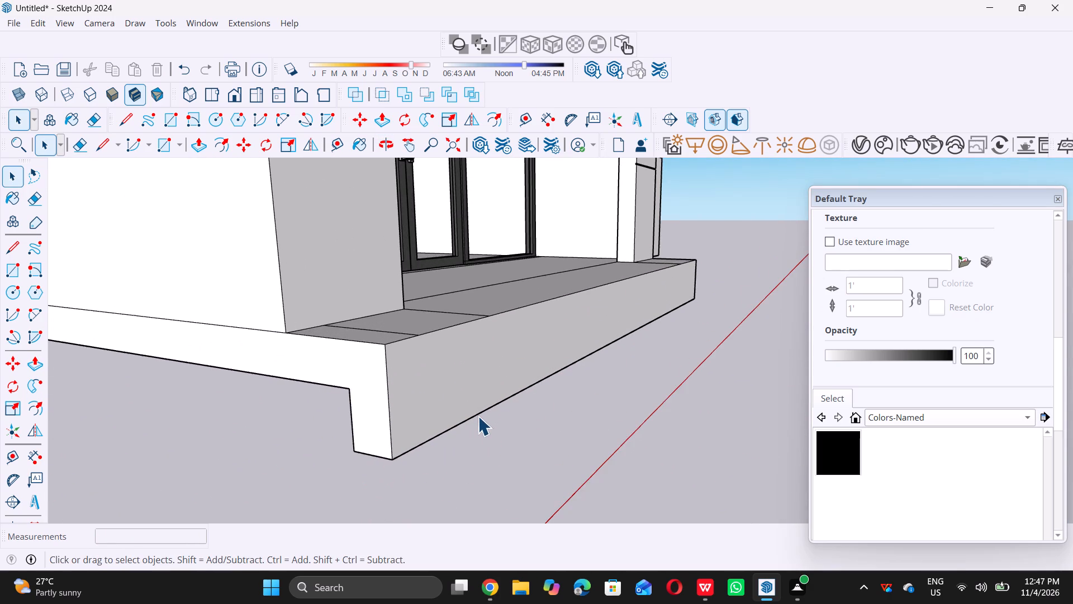
pyautogui.scroll(4, 478, 416)
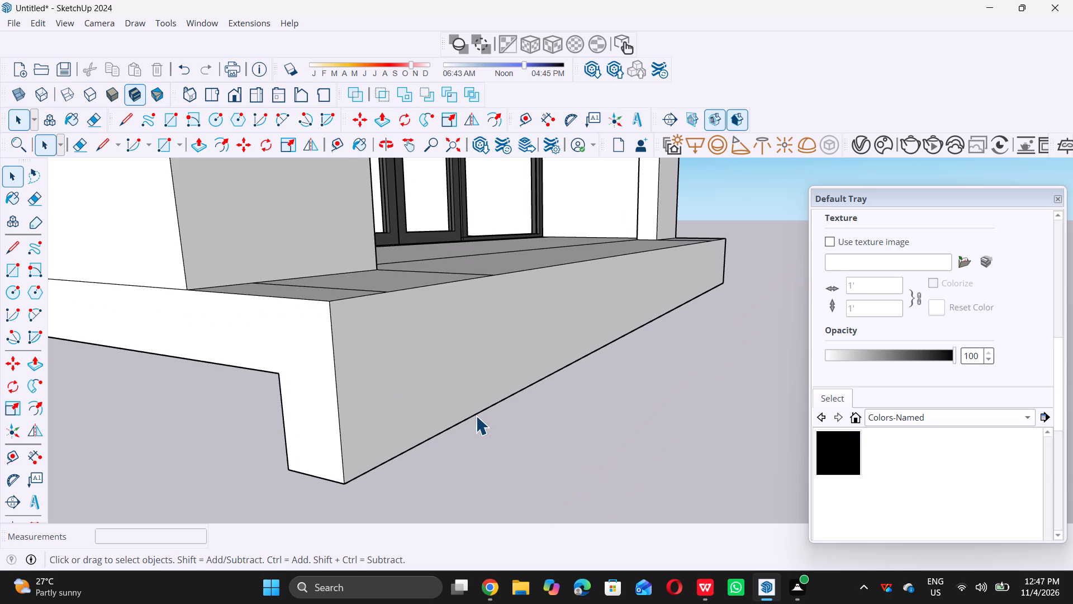
pyautogui.press('t')
pyautogui.tripleClick(476, 416)
pyautogui.click(476, 416)
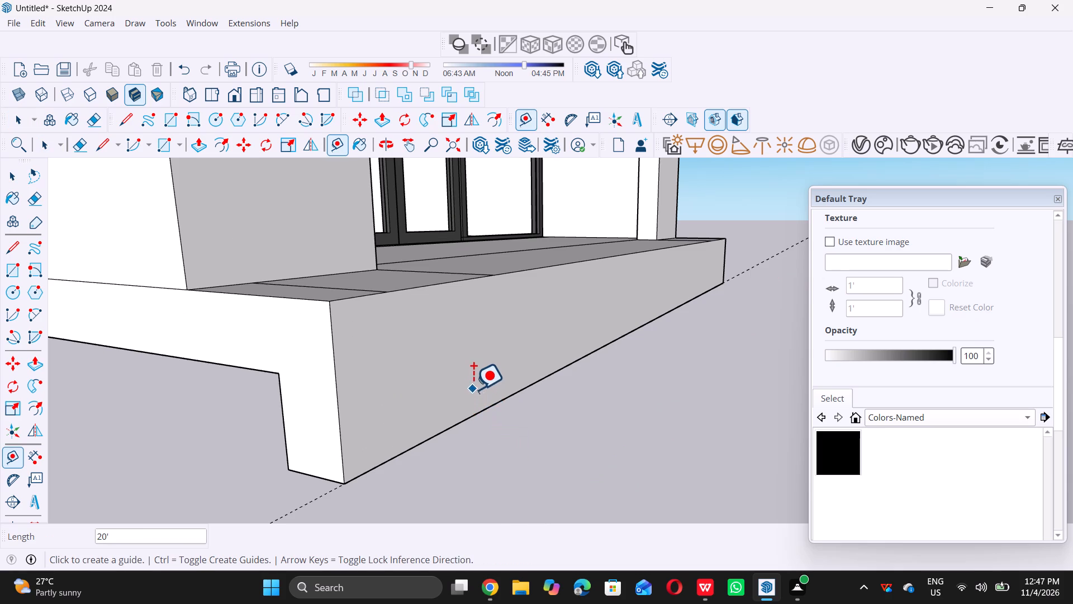
# Place a guide line on the base's front face, 9" above its bottom edge.
pyautogui.click(480, 407)
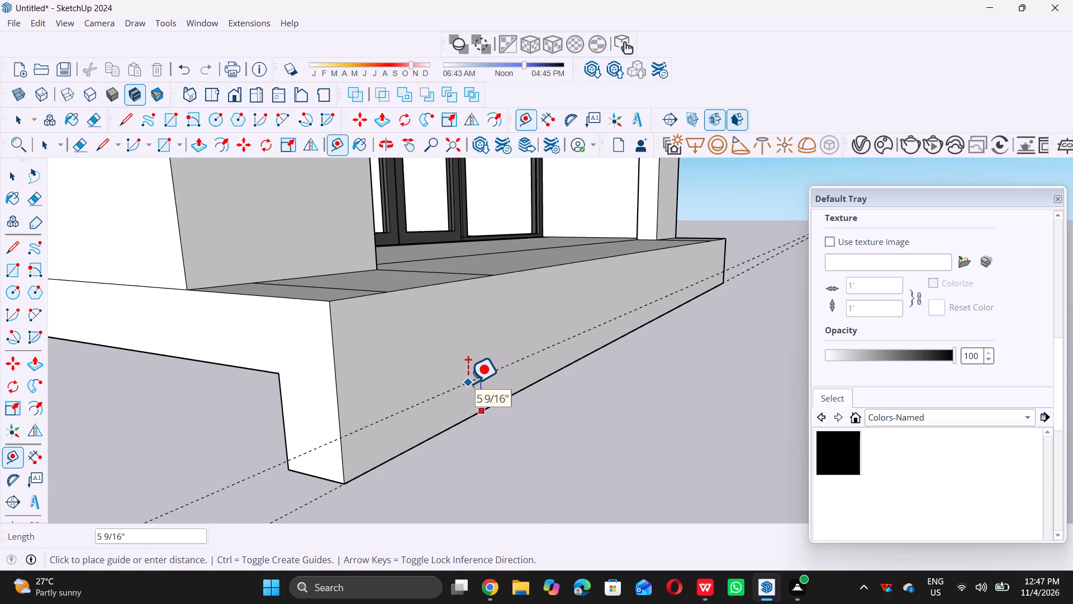
pyautogui.press('9')
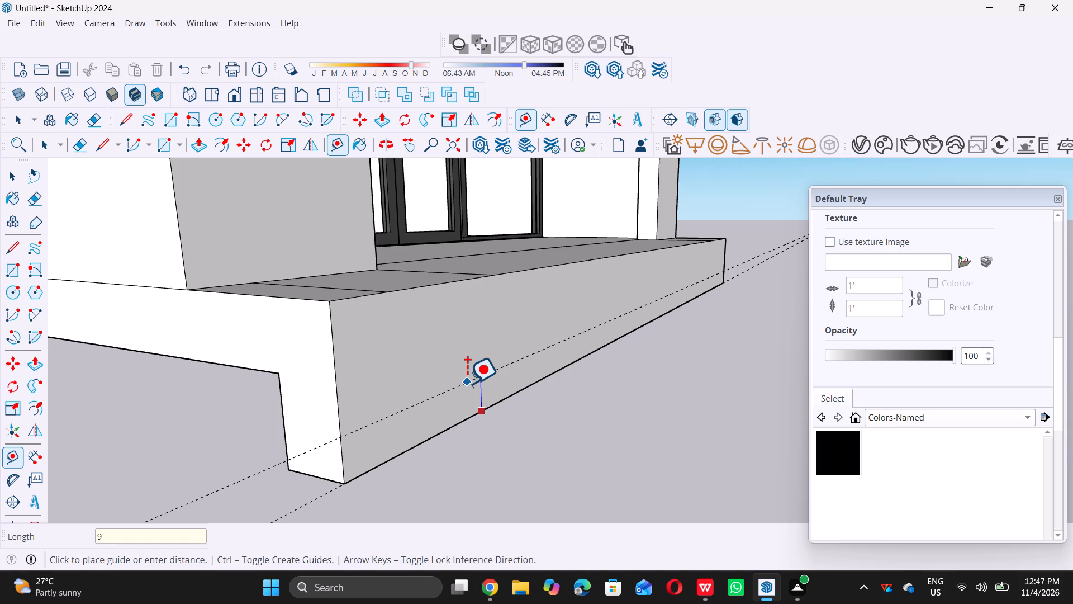
pyautogui.hotkey('shift', '"')
pyautogui.press('Return')
pyautogui.press('space')
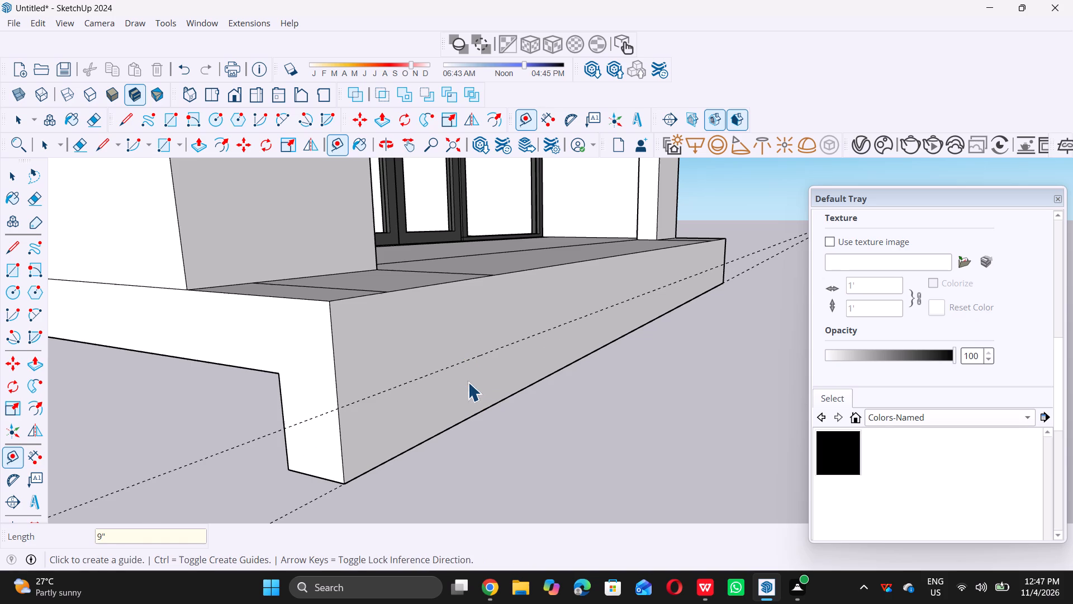
# Draw a 9" by 20' rectangle on the base's front face, between the bottom edge and the guide line.
pyautogui.press('r')
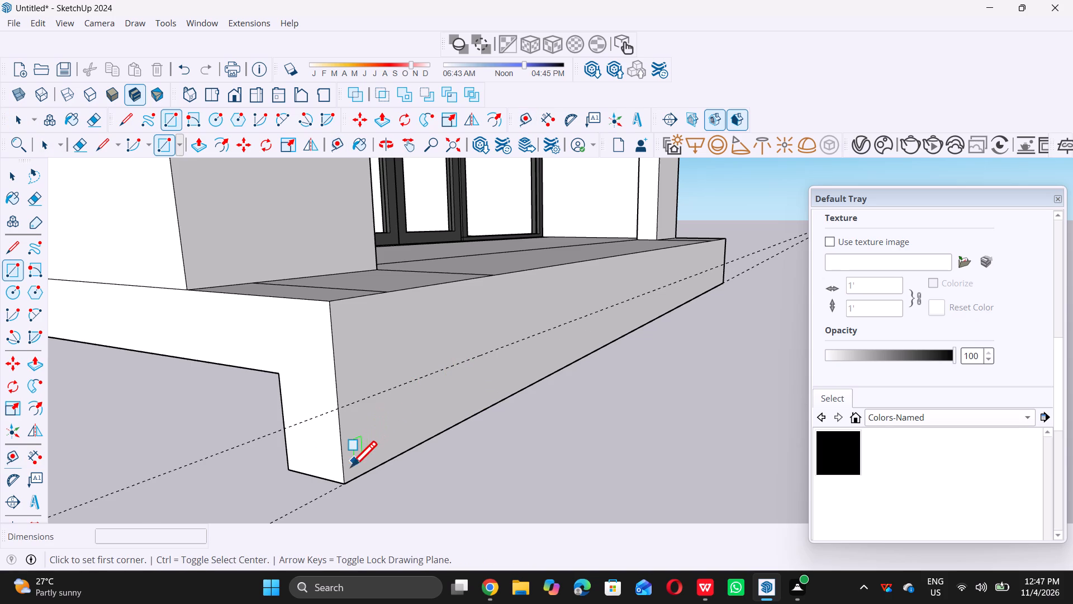
pyautogui.tripleClick(346, 480)
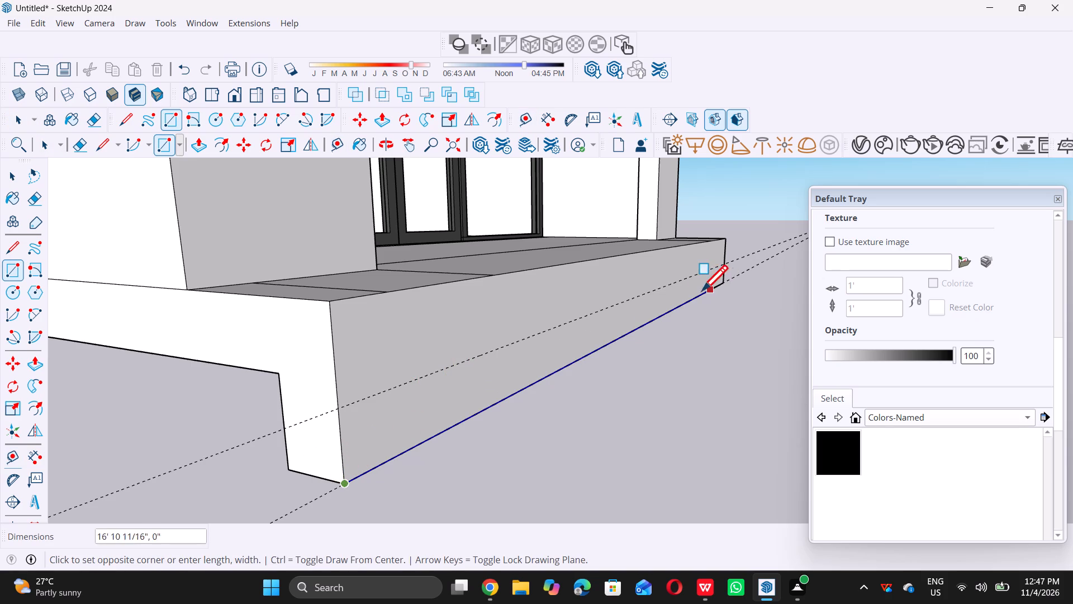
pyautogui.click(727, 264)
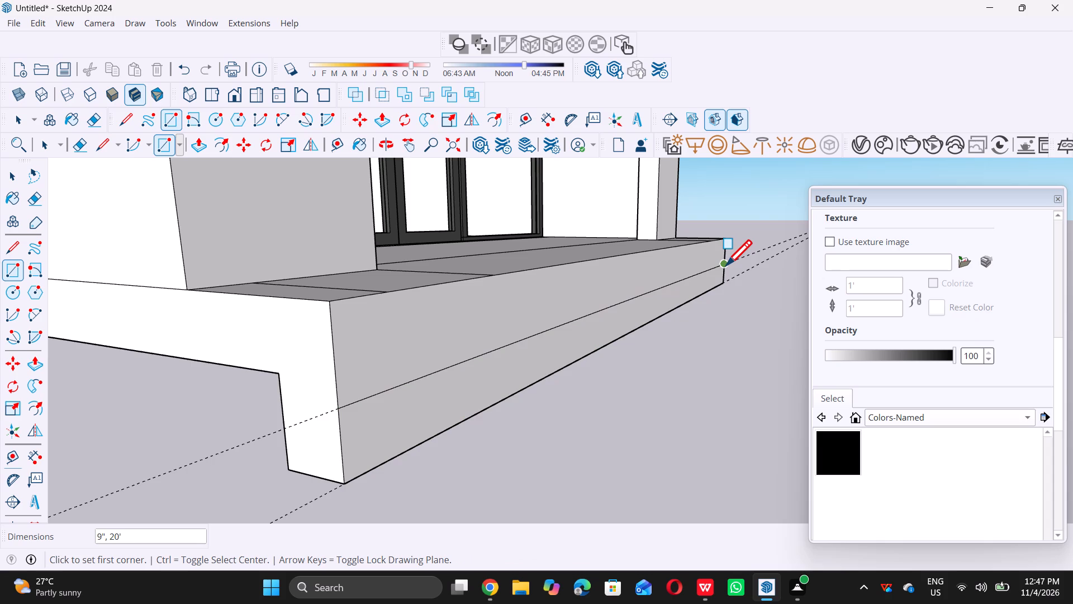
pyautogui.press('space')
# Extrude the lower 9" high front face outward by the previous 1' distance to form an entrance step.
pyautogui.scroll(-10, 674, 266)
pyautogui.moveTo(528, 338); pyautogui.dragTo(528, 338, button='middle')
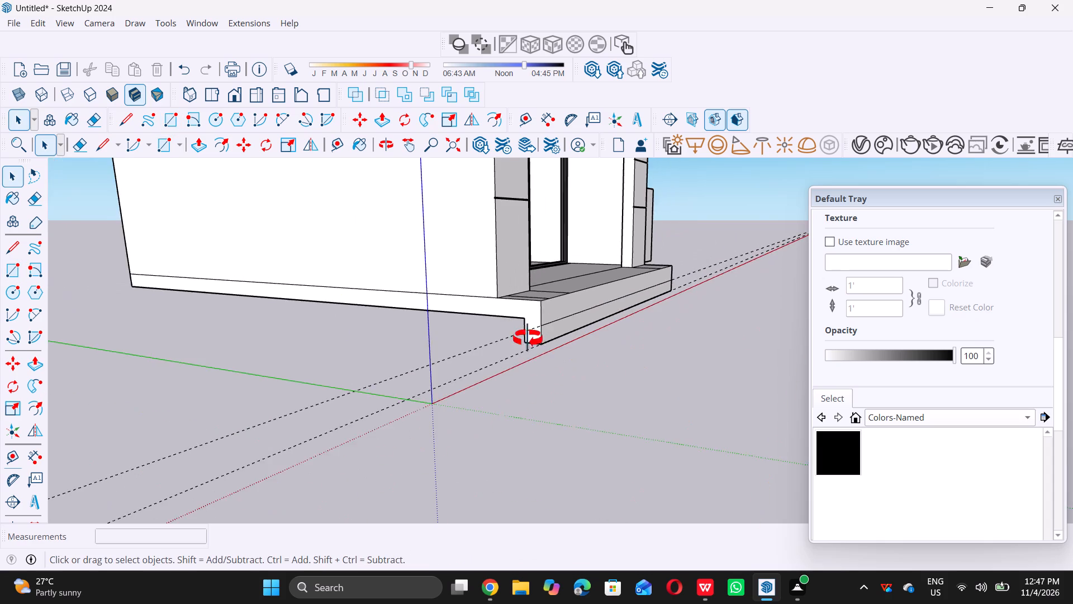
pyautogui.moveTo(528, 338); pyautogui.dragTo(468, 376, button='middle')
pyautogui.scroll(10, 509, 356)
pyautogui.click(516, 362)
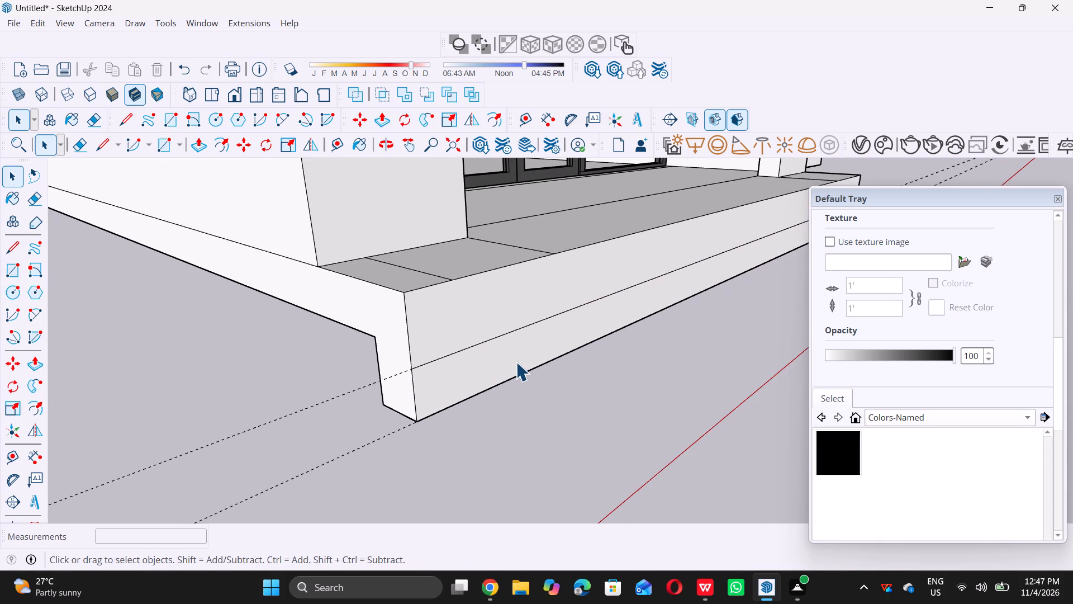
pyautogui.press('p')
pyautogui.doubleClick(516, 360)
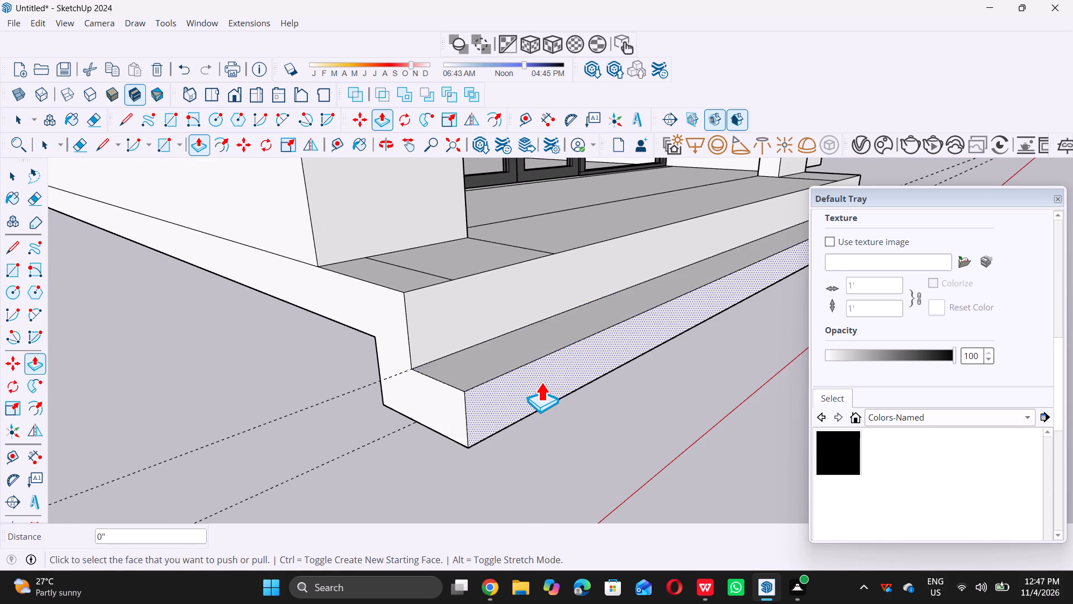
pyautogui.press('space')
# Delete all guide lines from the model.
pyautogui.scroll(-14, 536, 382)
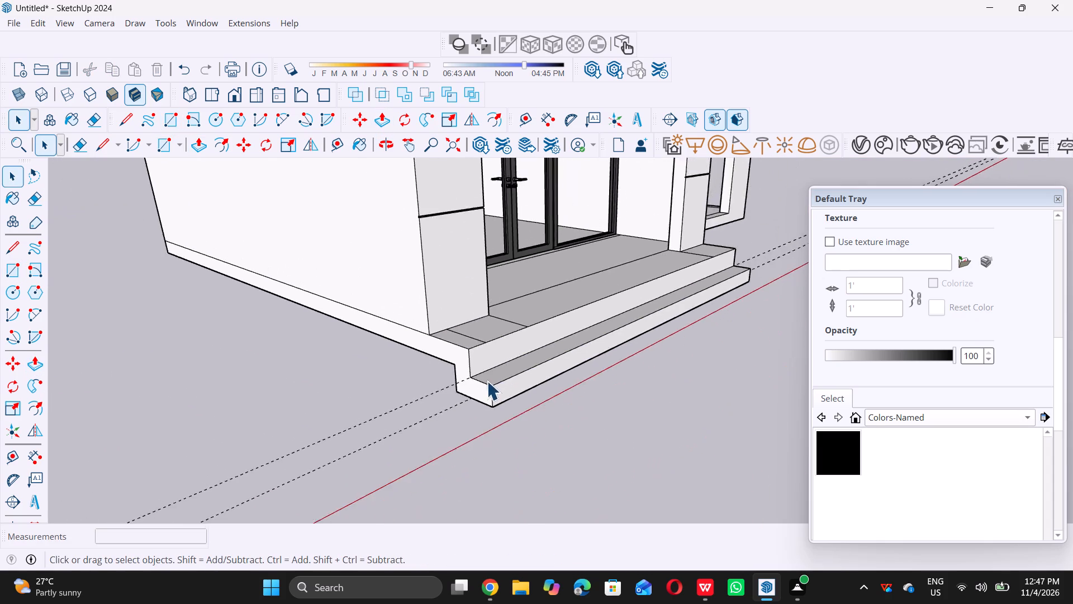
pyautogui.scroll(-3, 487, 381)
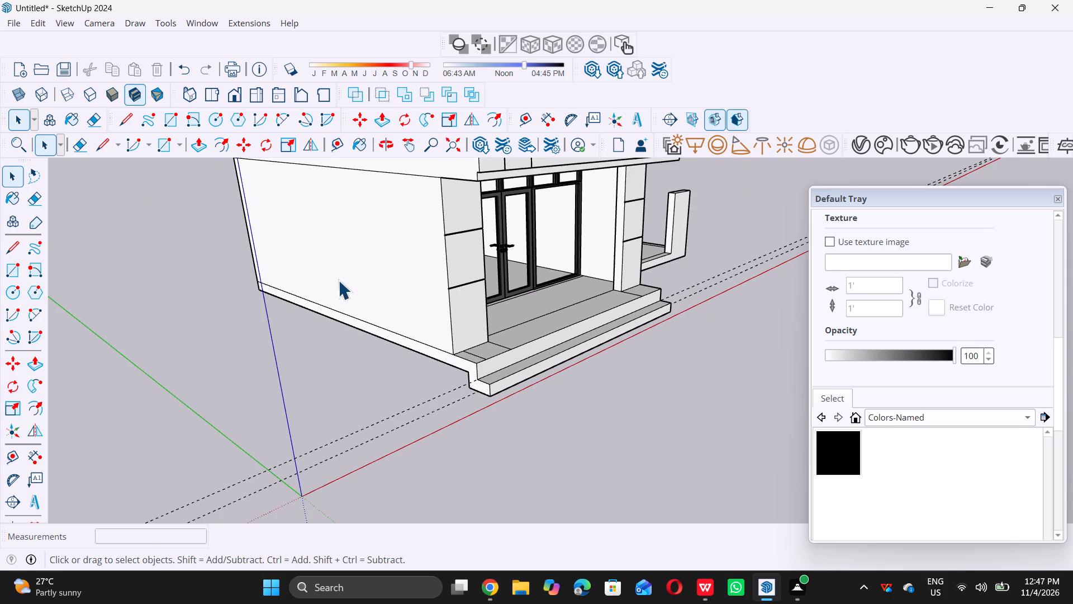
pyautogui.tripleClick(39, 21)
pyautogui.doubleClick(75, 162)
# Place a guide line along the front edge of the new step's underside.
pyautogui.scroll(-6, 227, 276)
pyautogui.moveTo(370, 389); pyautogui.dragTo(404, 402, button='middle')
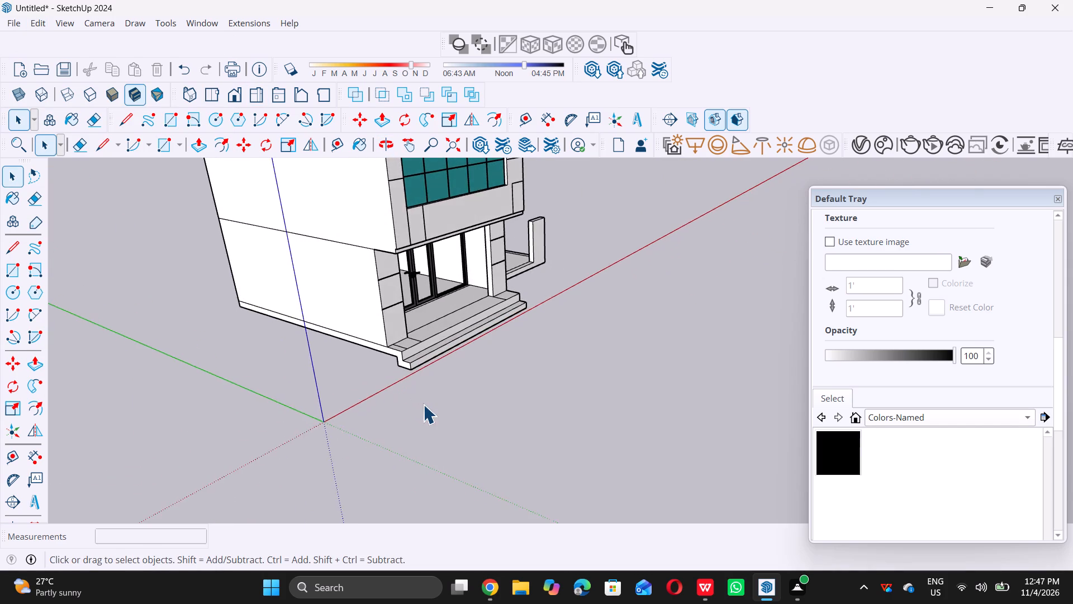
pyautogui.scroll(7, 423, 404)
pyautogui.moveTo(390, 381); pyautogui.dragTo(427, 371, button='middle')
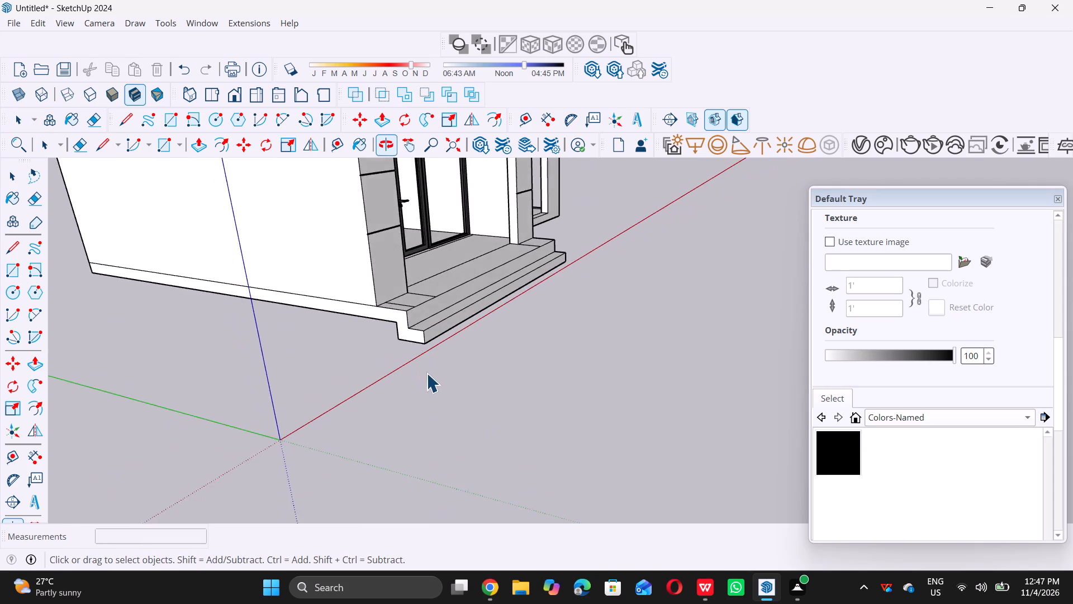
pyautogui.scroll(19, 428, 357)
pyautogui.scroll(1, 388, 381)
pyautogui.moveTo(387, 377); pyautogui.dragTo(428, 247, button='middle')
pyautogui.scroll(-10, 454, 320)
pyautogui.moveTo(455, 383); pyautogui.dragTo(464, 346, button='middle')
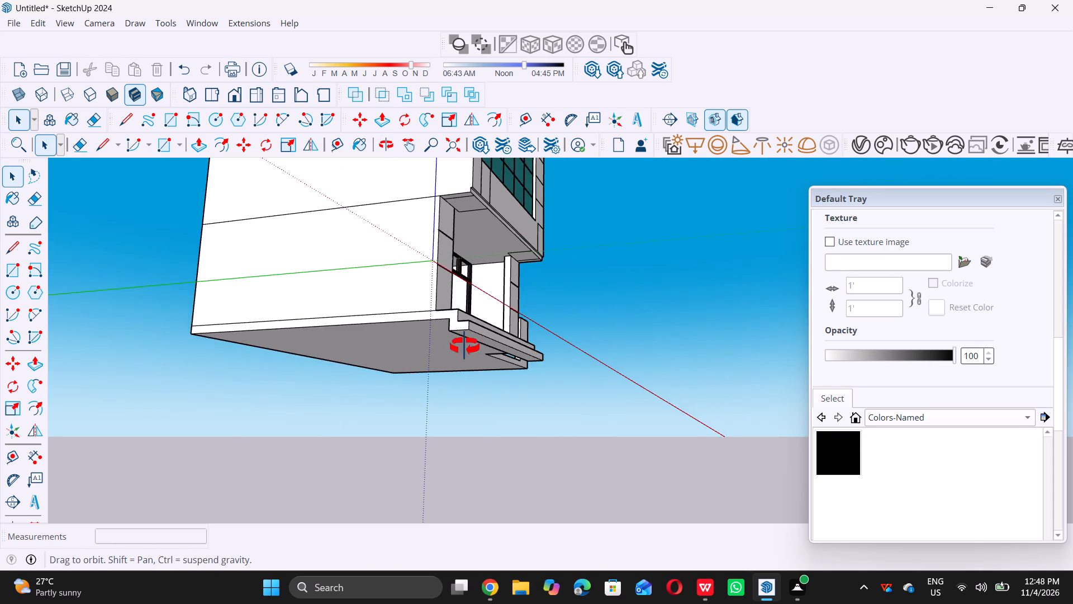
pyautogui.moveTo(464, 346); pyautogui.dragTo(475, 313, button='middle')
pyautogui.moveTo(486, 317); pyautogui.dragTo(497, 298, button='middle')
pyautogui.scroll(6, 497, 298)
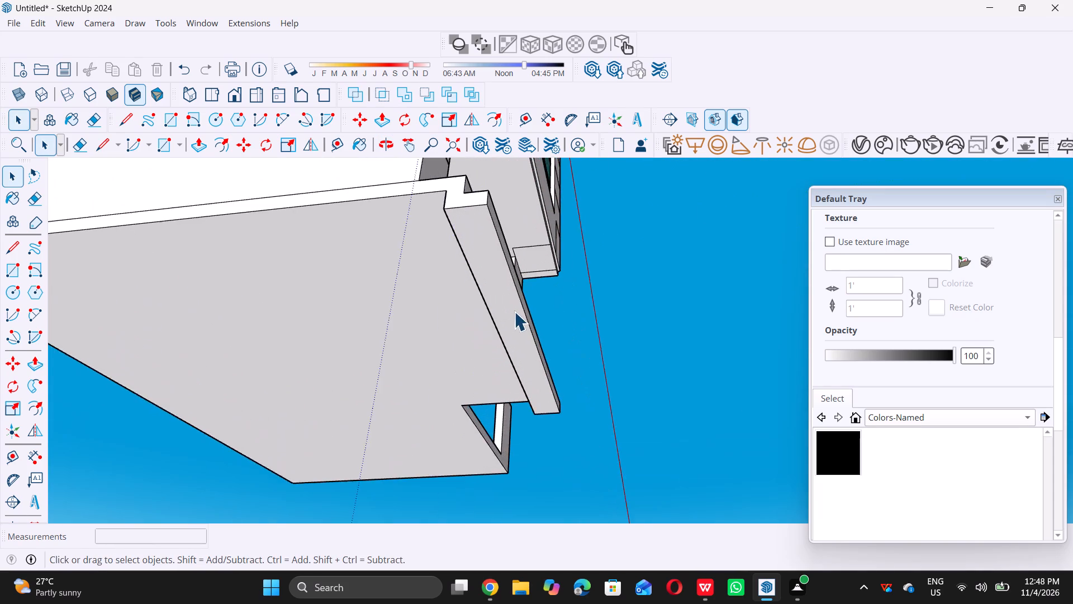
pyautogui.scroll(4, 514, 312)
pyautogui.press('t')
pyautogui.scroll(5, 512, 283)
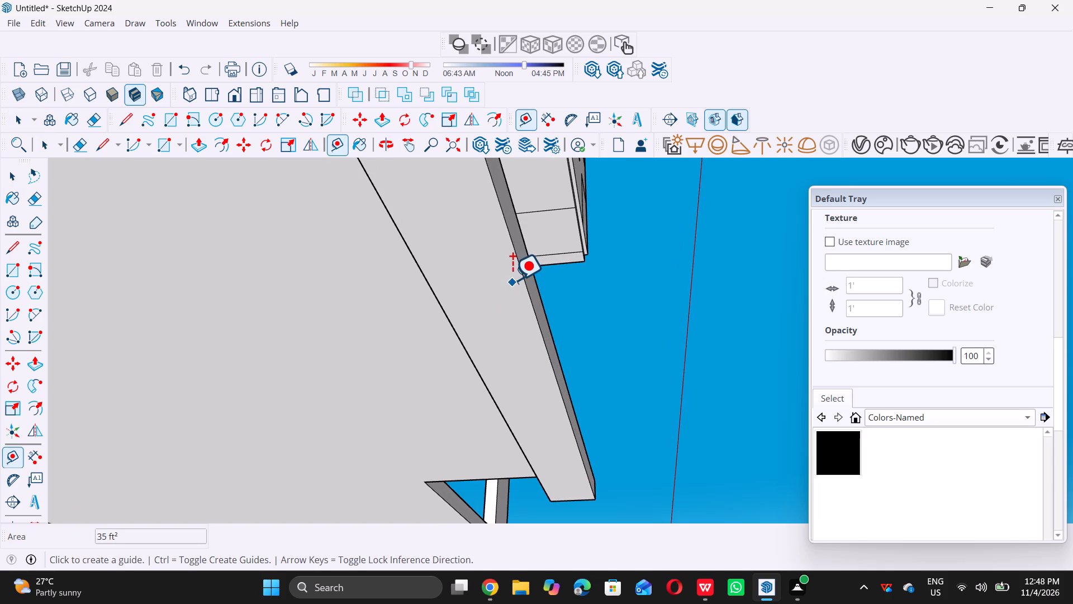
pyautogui.doubleClick(521, 280)
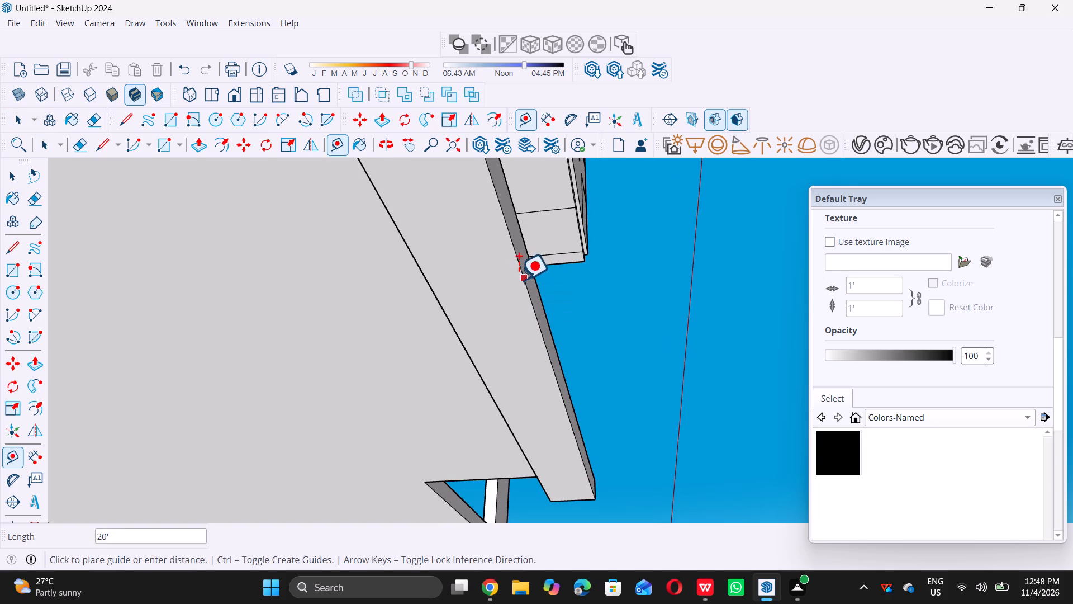
pyautogui.click(516, 279)
pyautogui.scroll(-8, 522, 300)
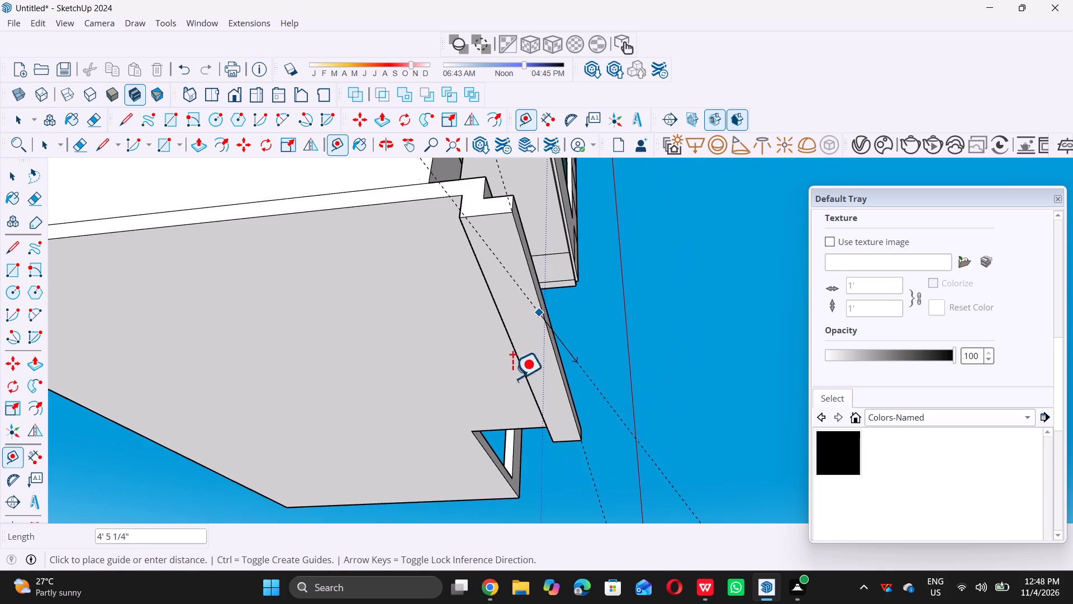
pyautogui.press('space')
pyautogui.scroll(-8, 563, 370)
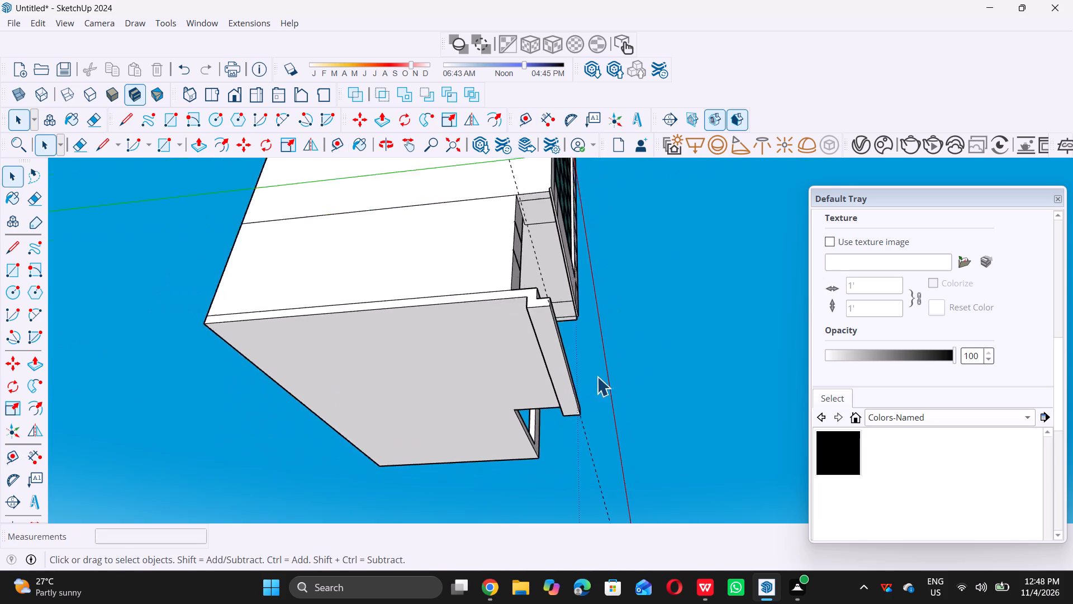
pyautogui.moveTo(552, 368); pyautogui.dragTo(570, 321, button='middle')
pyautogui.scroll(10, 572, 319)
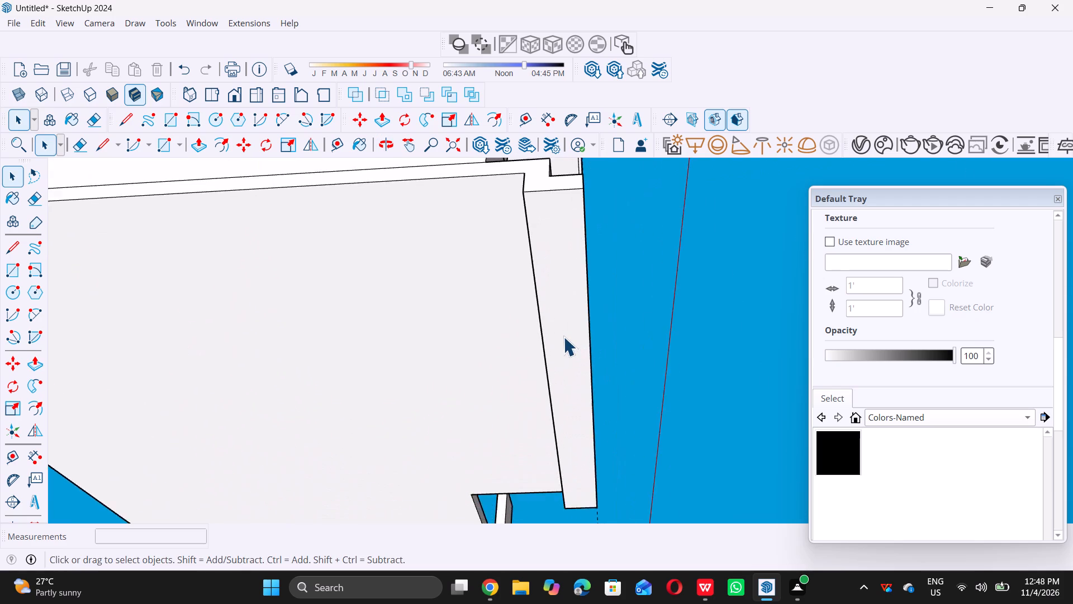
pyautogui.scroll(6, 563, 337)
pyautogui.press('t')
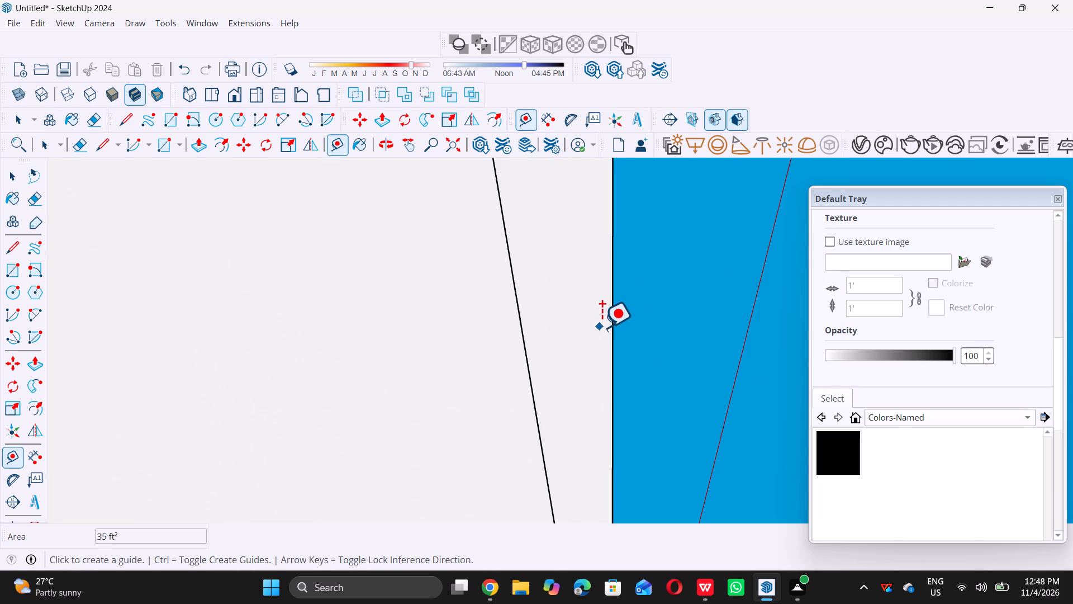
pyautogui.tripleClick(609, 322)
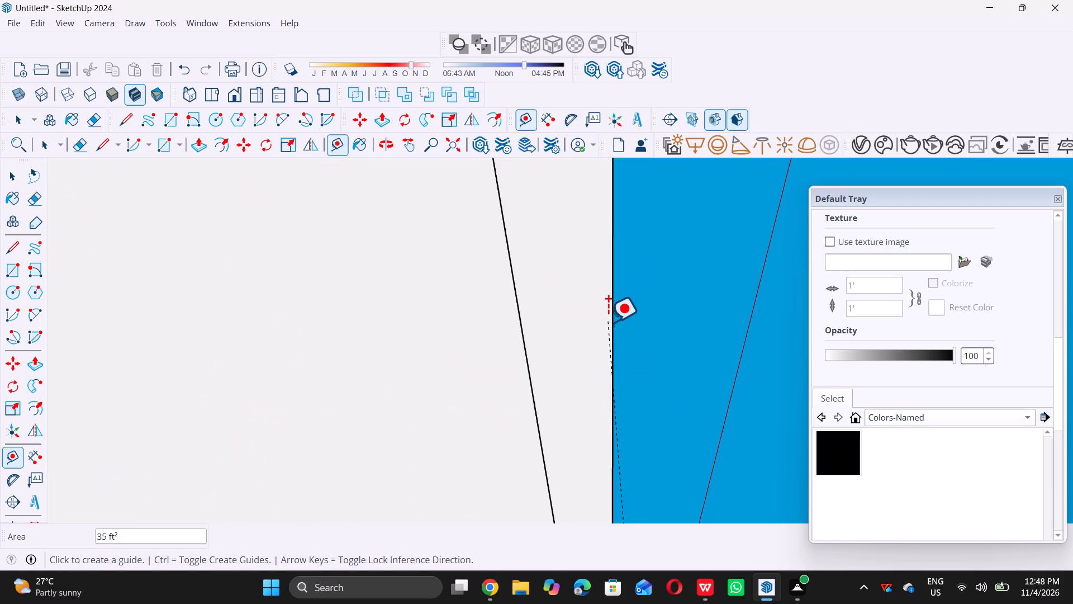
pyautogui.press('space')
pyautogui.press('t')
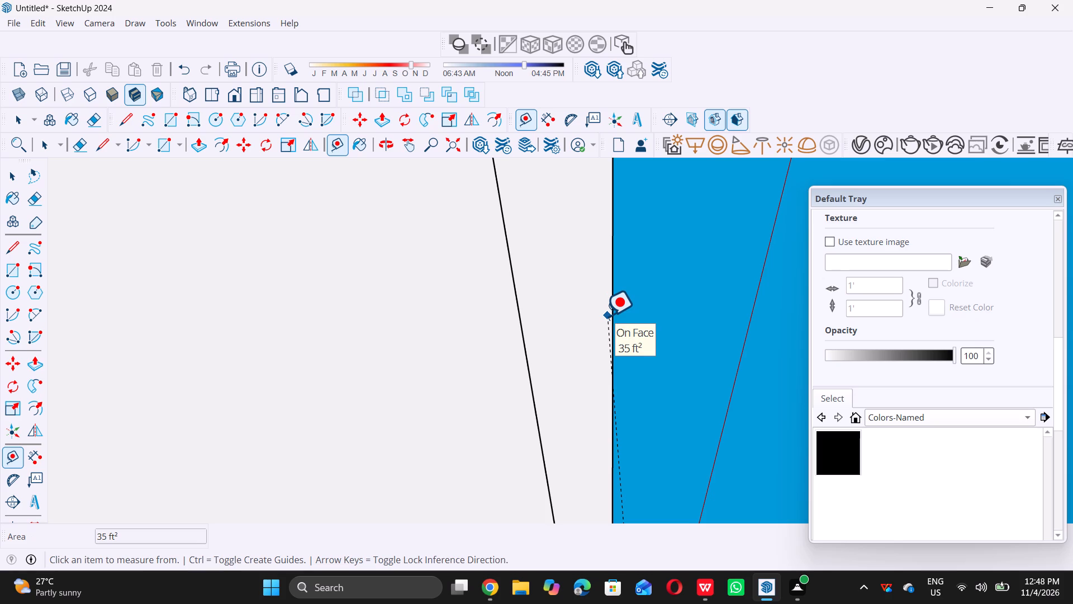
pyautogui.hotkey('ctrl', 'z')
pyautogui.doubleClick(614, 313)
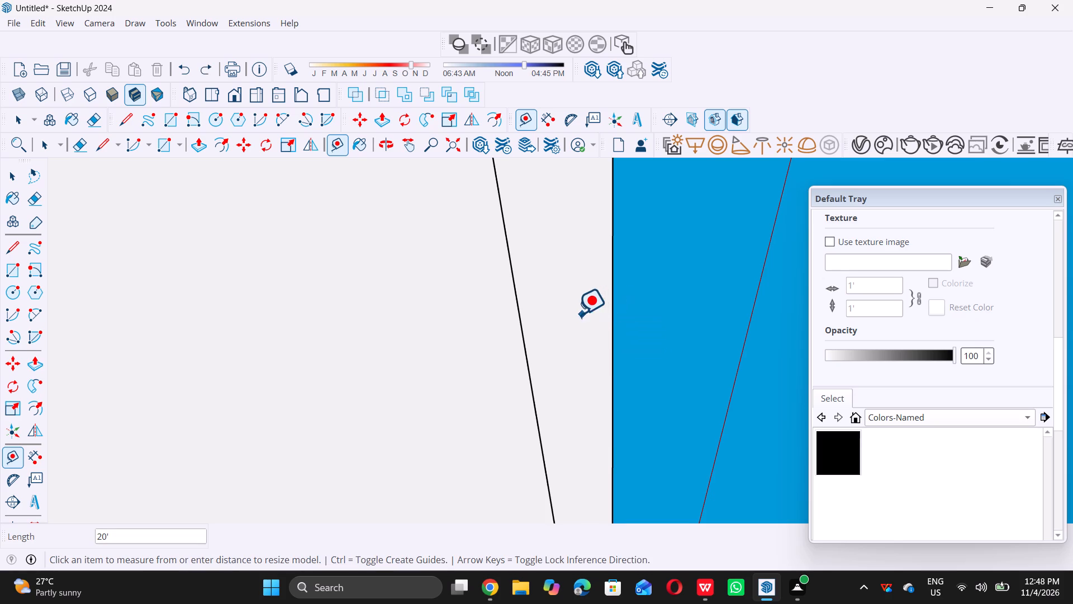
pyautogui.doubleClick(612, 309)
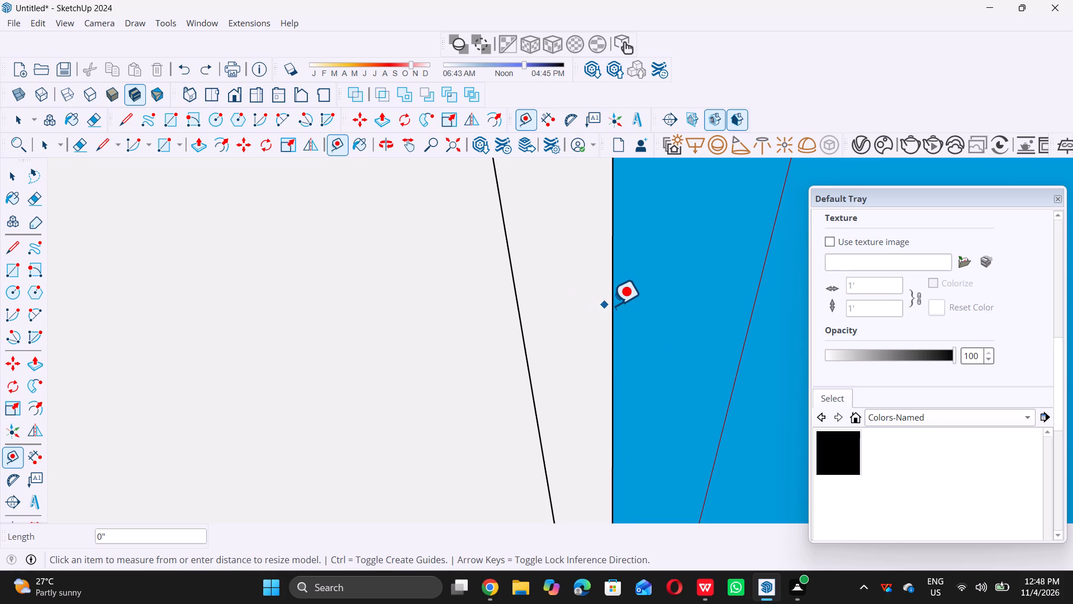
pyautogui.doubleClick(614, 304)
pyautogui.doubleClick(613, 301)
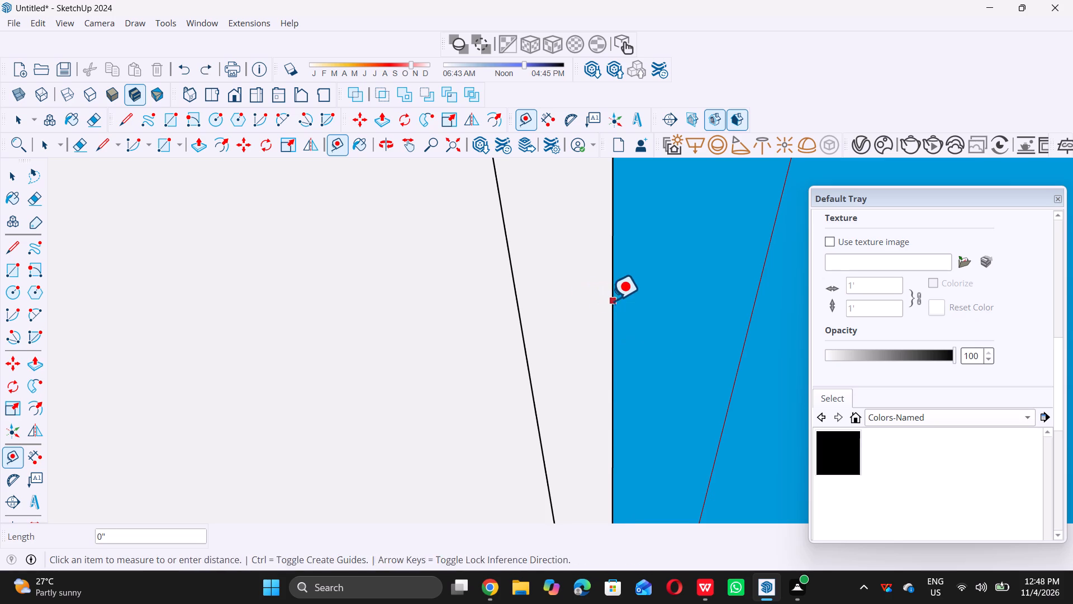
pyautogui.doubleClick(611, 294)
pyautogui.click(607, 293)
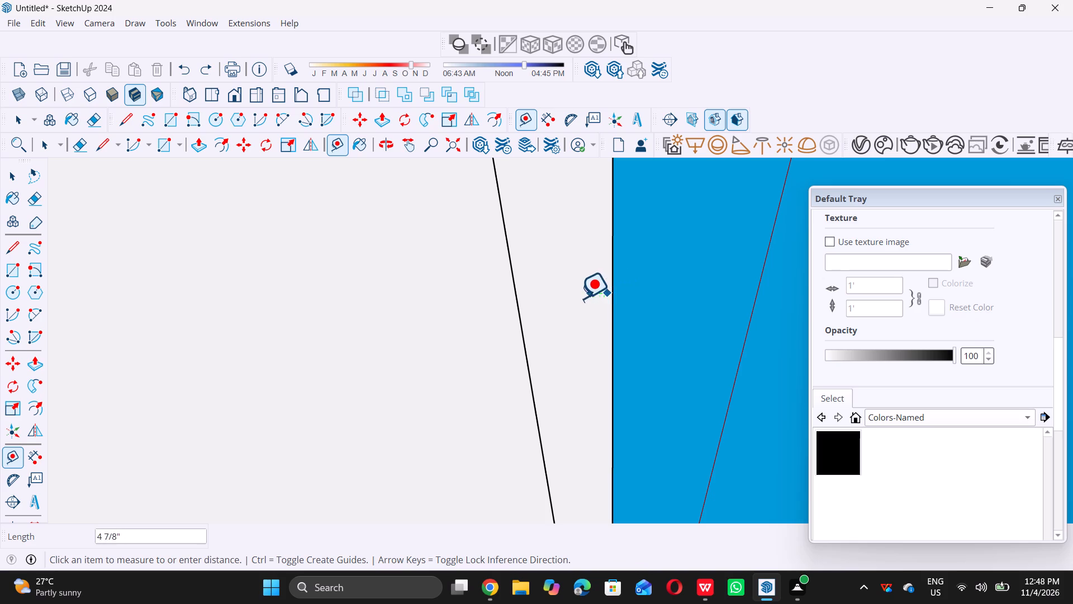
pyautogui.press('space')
# Place a guide line on the entrance step's underside, offset 9" inward from its front edge.
pyautogui.scroll(-11, 592, 350)
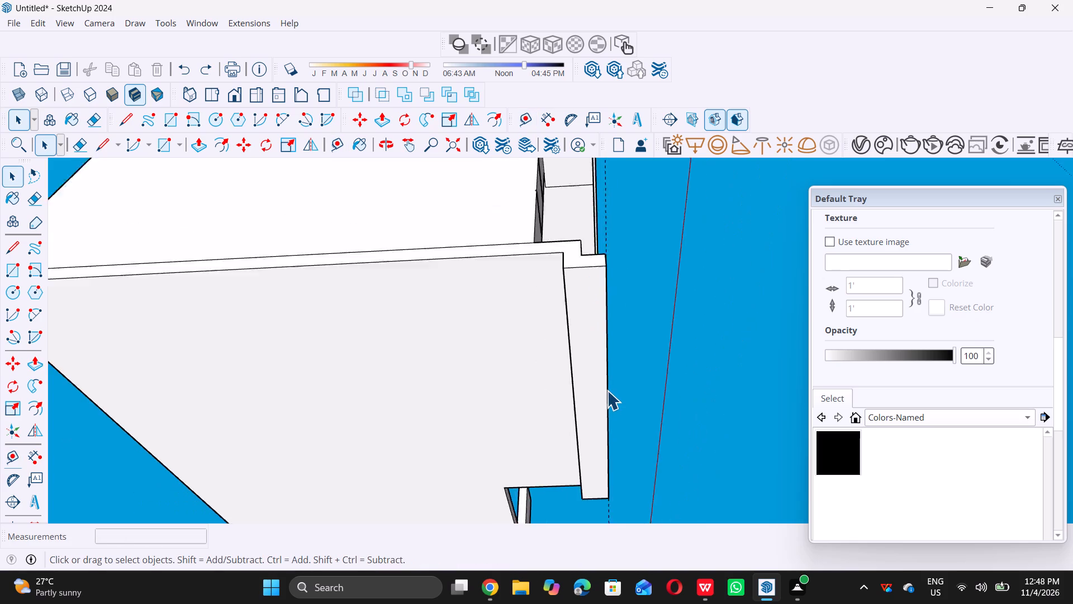
pyautogui.moveTo(589, 376); pyautogui.dragTo(574, 341, button='middle')
pyautogui.scroll(5, 551, 224)
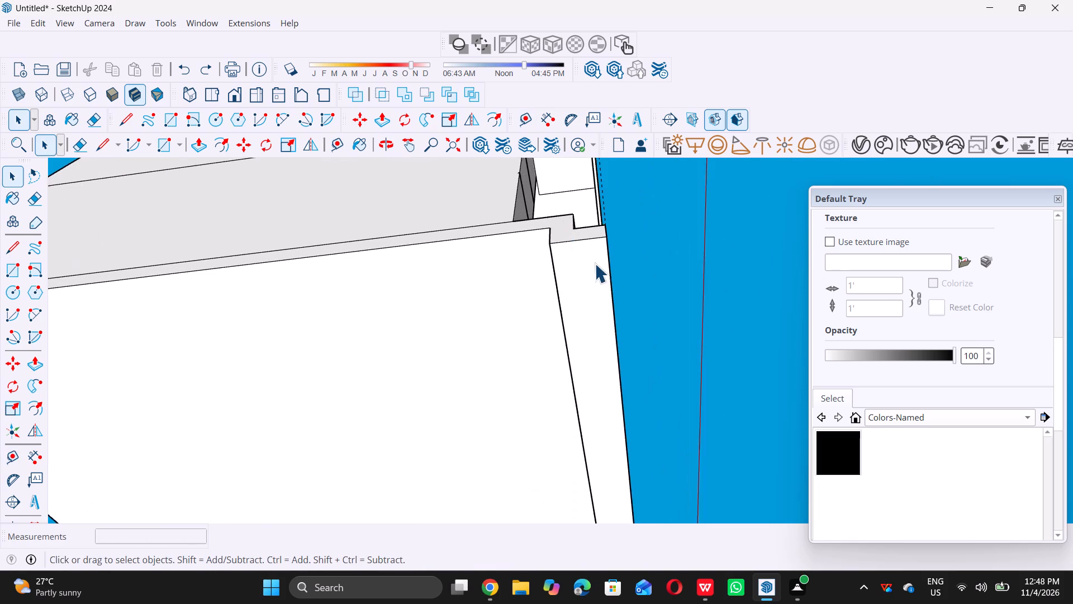
pyautogui.scroll(16, 595, 257)
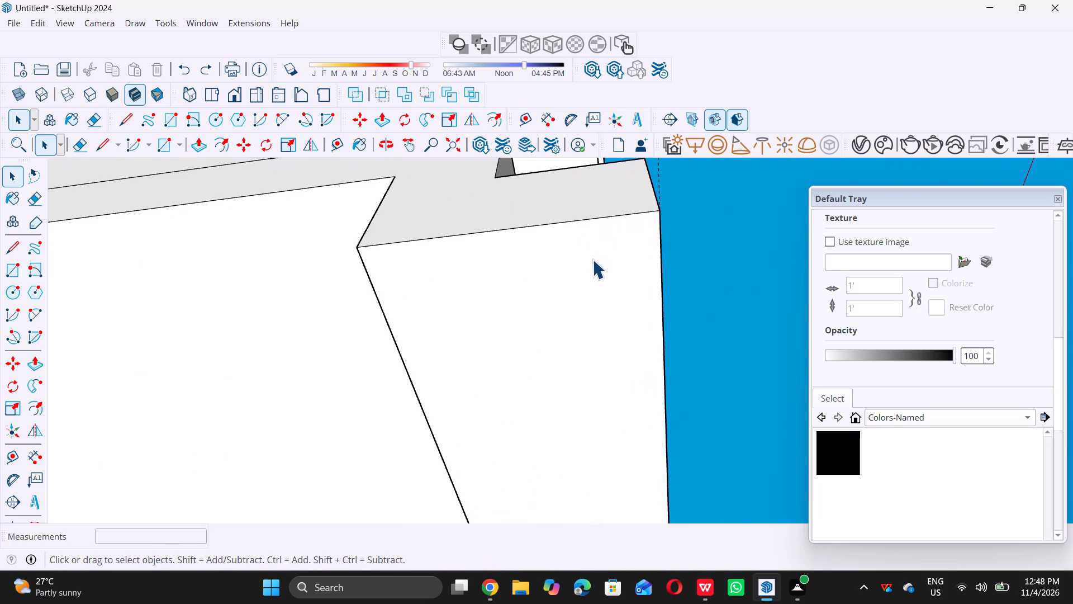
pyautogui.press('t')
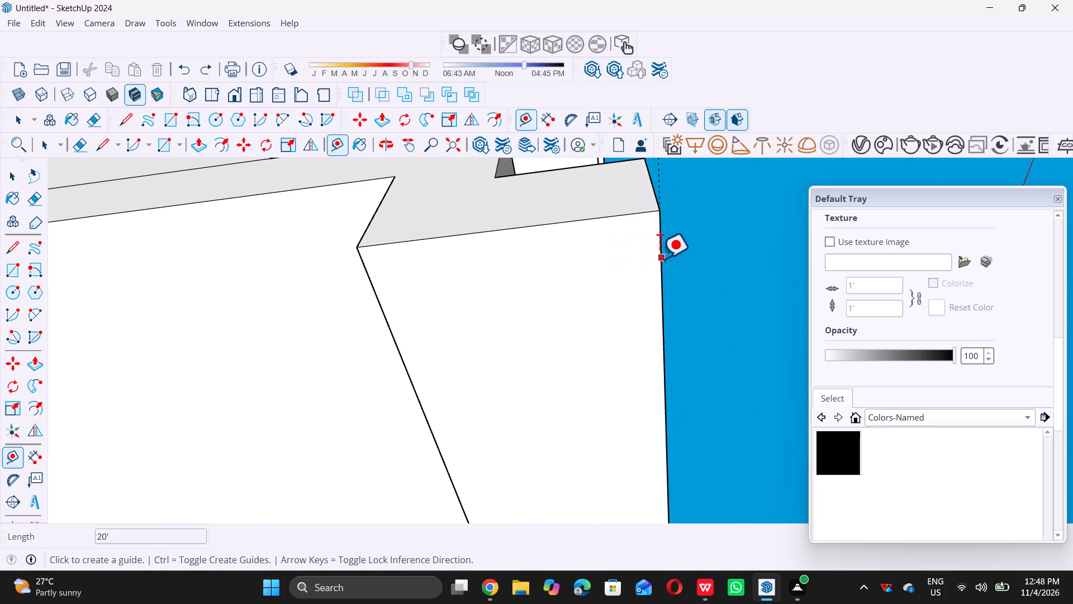
pyautogui.tripleClick(657, 257)
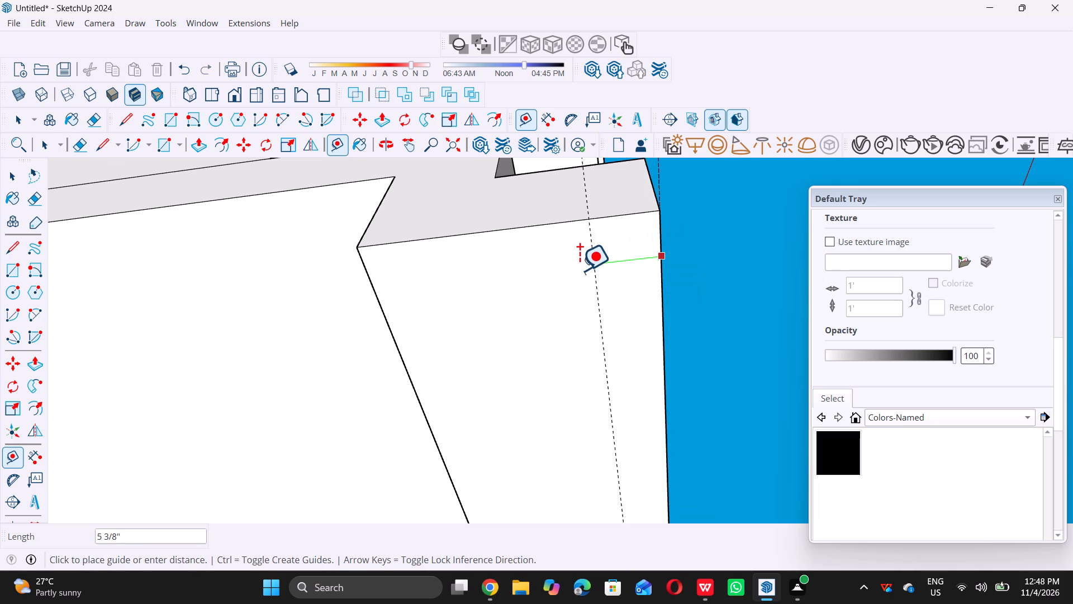
pyautogui.press('9')
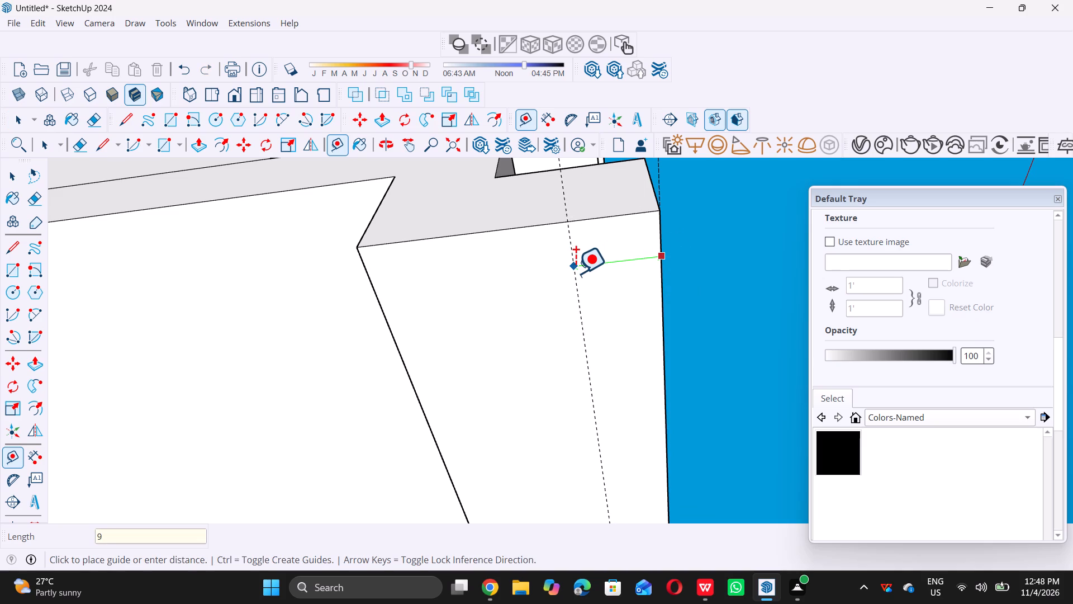
pyautogui.hotkey('shift', '"')
pyautogui.press('Return')
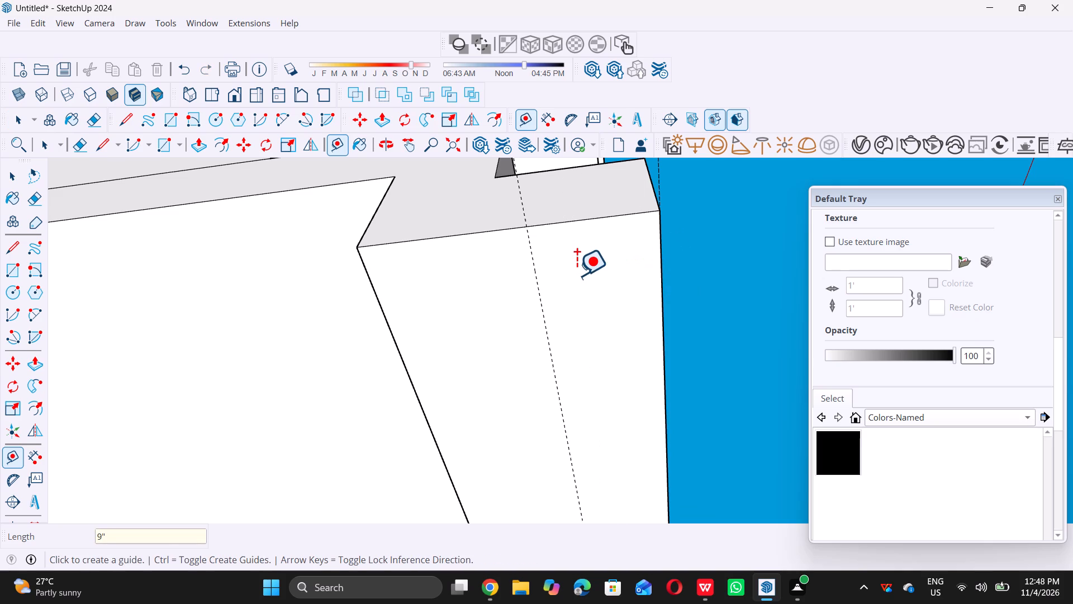
pyautogui.press('space')
# Draw a 9" by 20' rectangle on the step's underside, between the guide line and the front edge.
pyautogui.press('t')
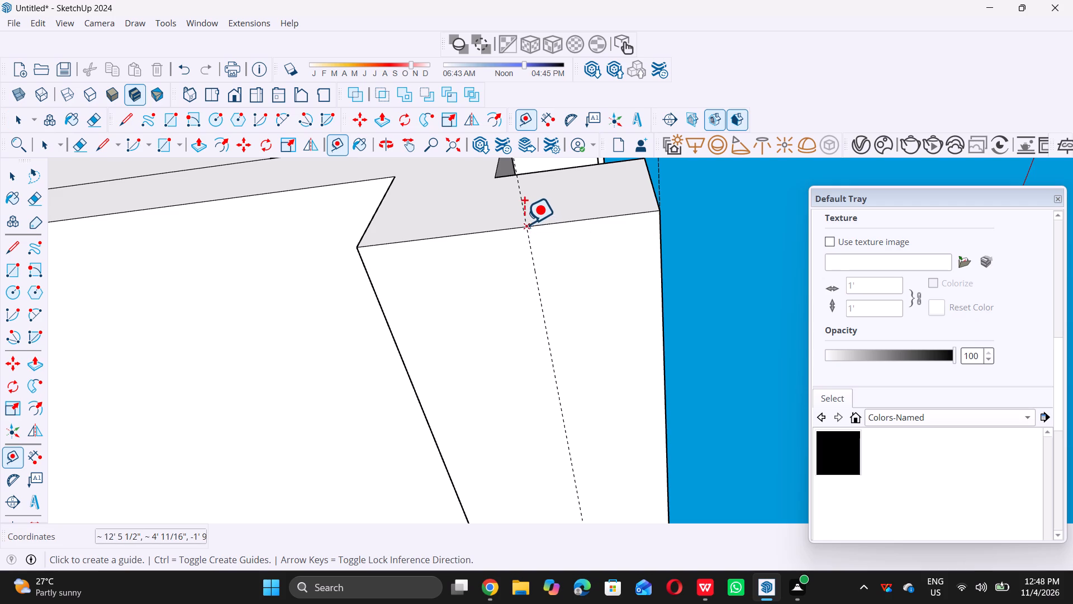
pyautogui.press('space')
pyautogui.write('r')
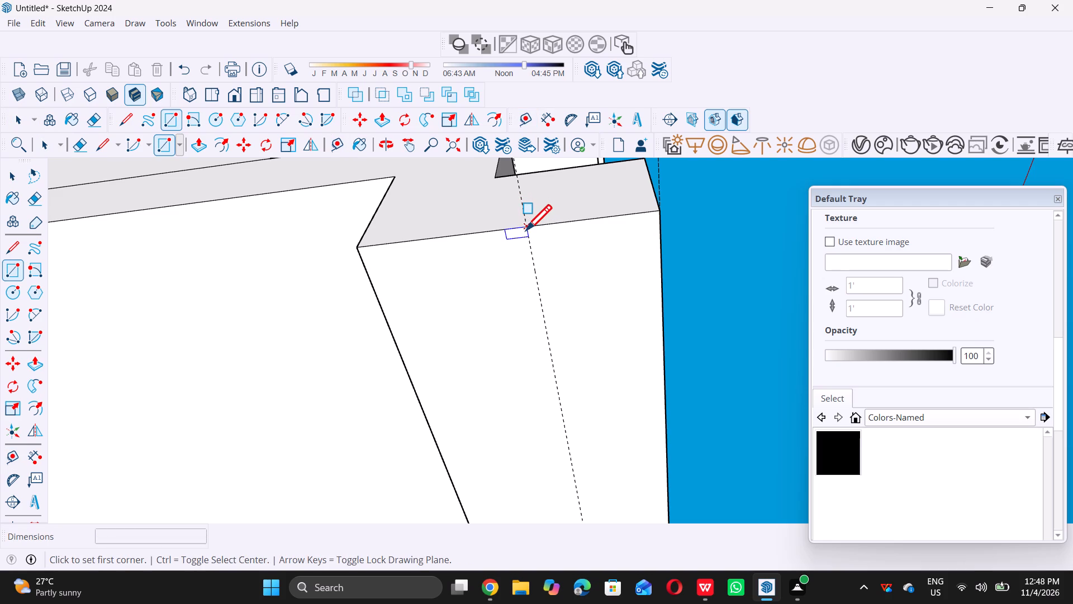
pyautogui.click(526, 228)
pyautogui.scroll(-15, 526, 228)
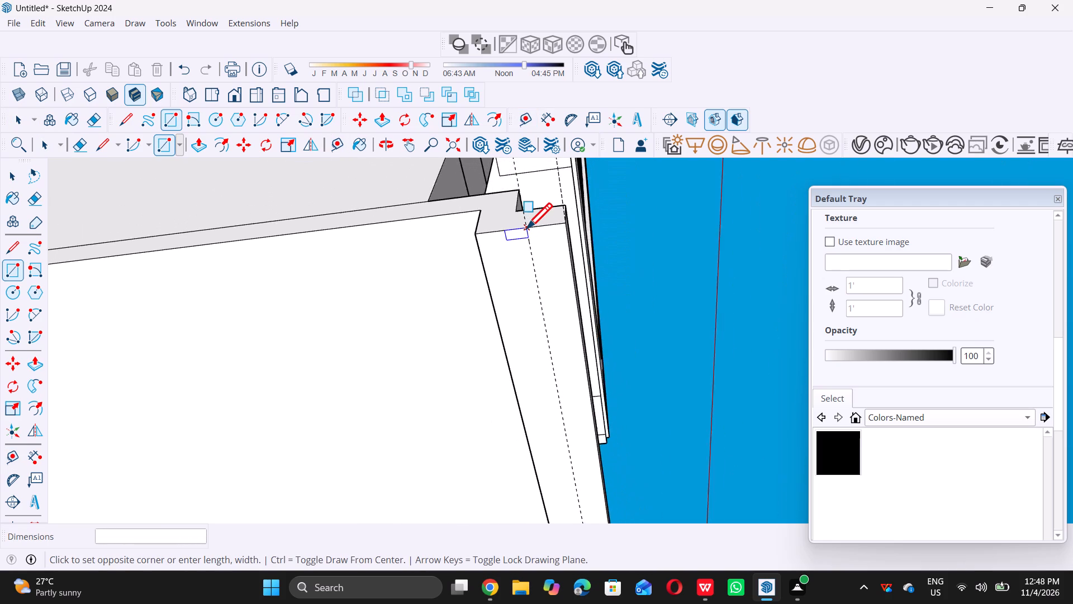
pyautogui.scroll(-12, 526, 228)
pyautogui.scroll(8, 563, 417)
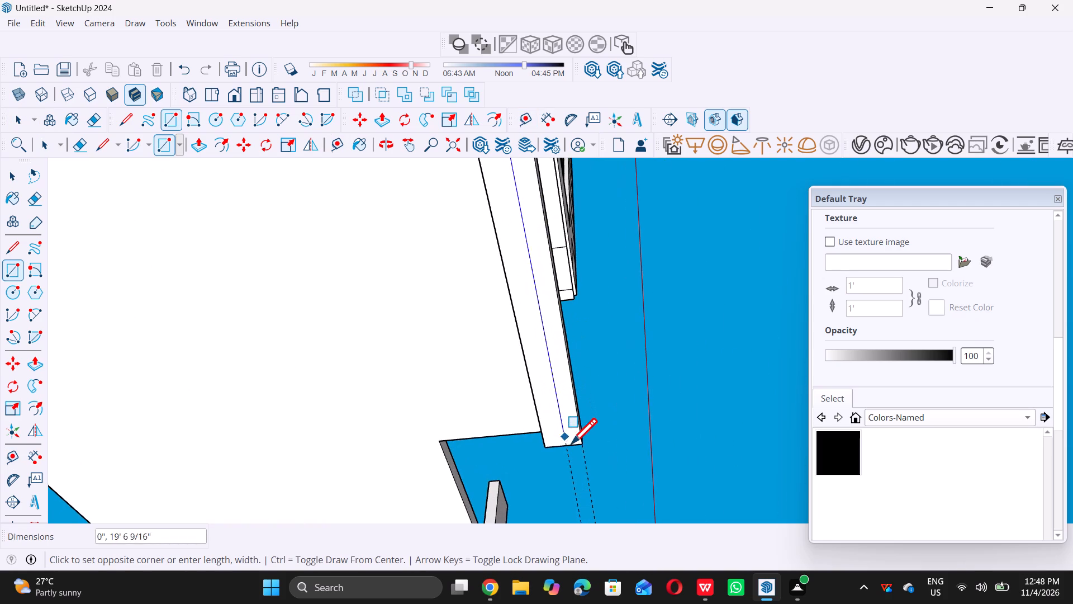
pyautogui.scroll(5, 575, 446)
pyautogui.doubleClick(588, 443)
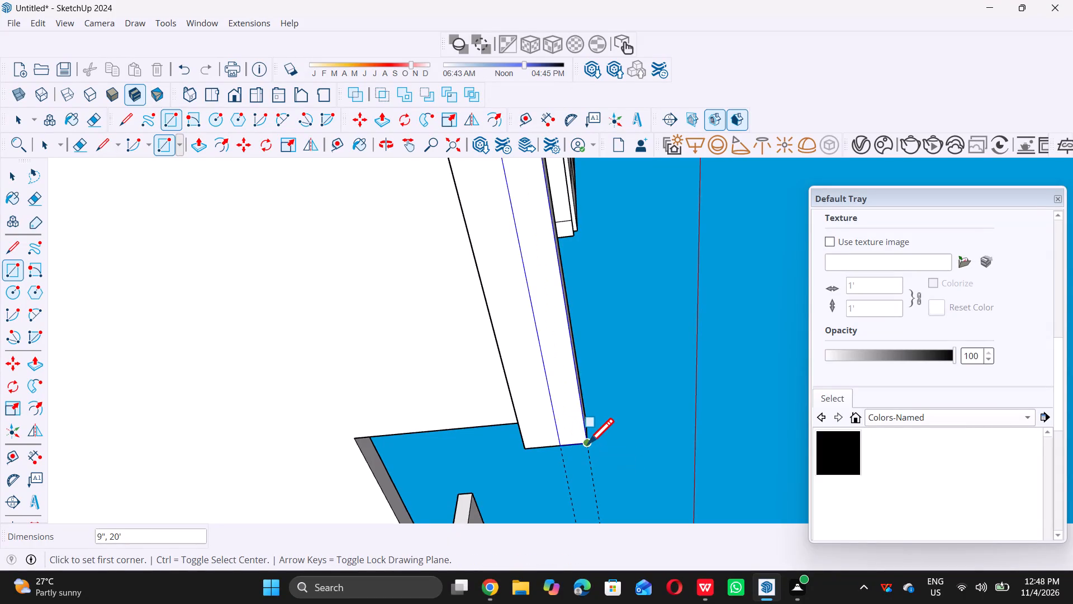
pyautogui.press('space')
# Delete all guide lines from the model.
pyautogui.scroll(-15, 588, 444)
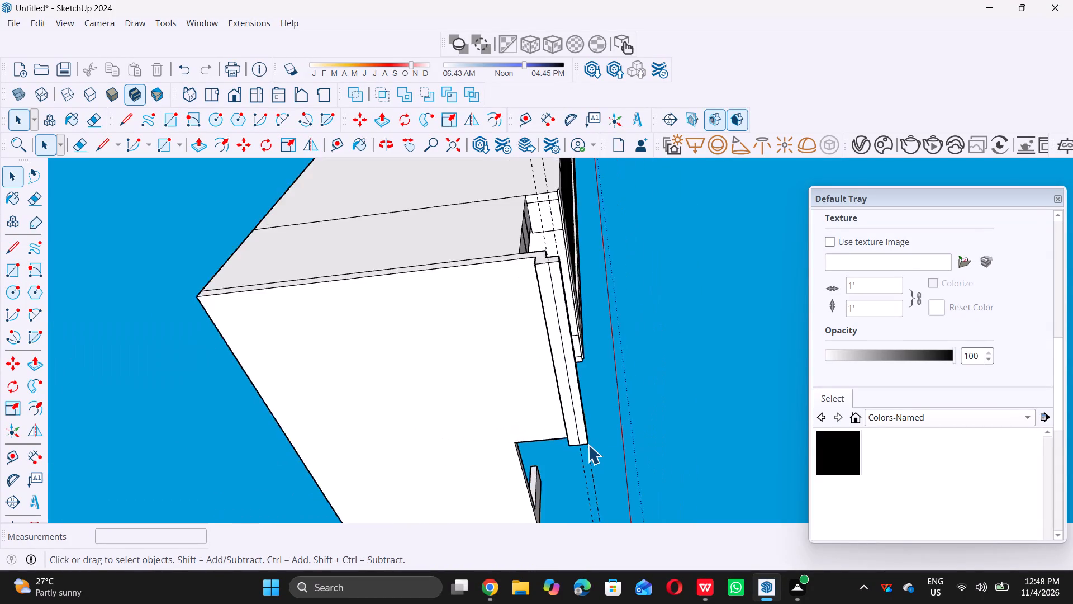
pyautogui.scroll(-3, 588, 445)
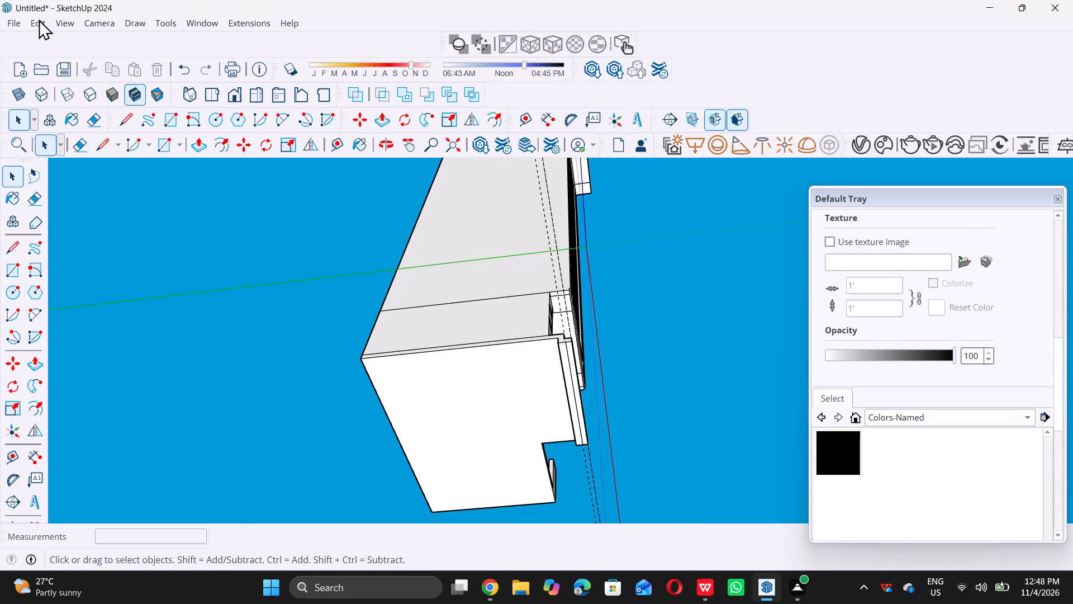
pyautogui.tripleClick(34, 25)
pyautogui.tripleClick(34, 24)
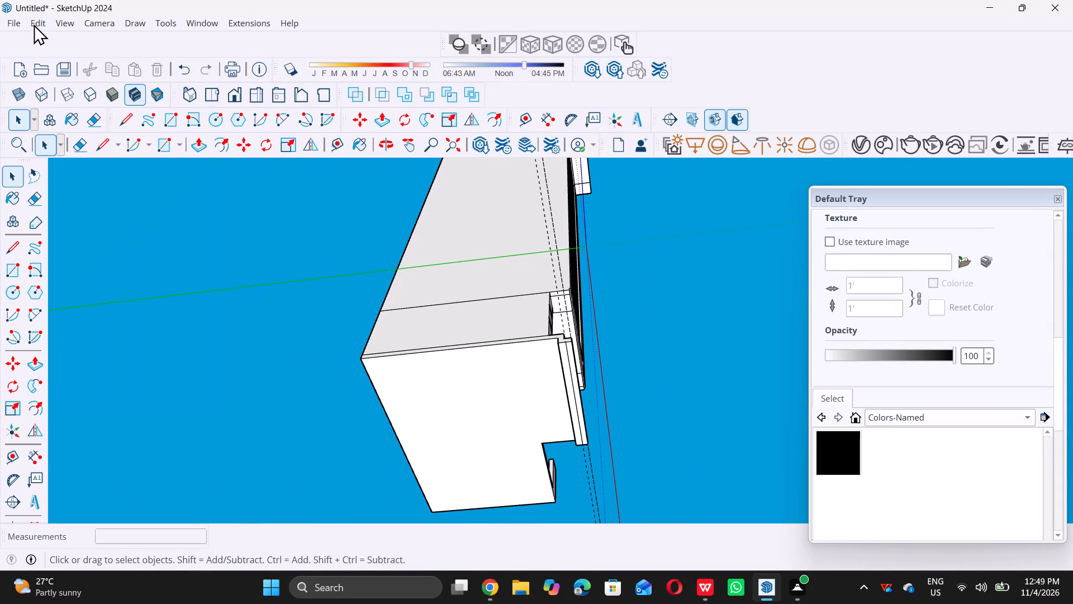
pyautogui.doubleClick(34, 24)
pyautogui.doubleClick(33, 24)
pyautogui.tripleClick(34, 25)
pyautogui.doubleClick(34, 25)
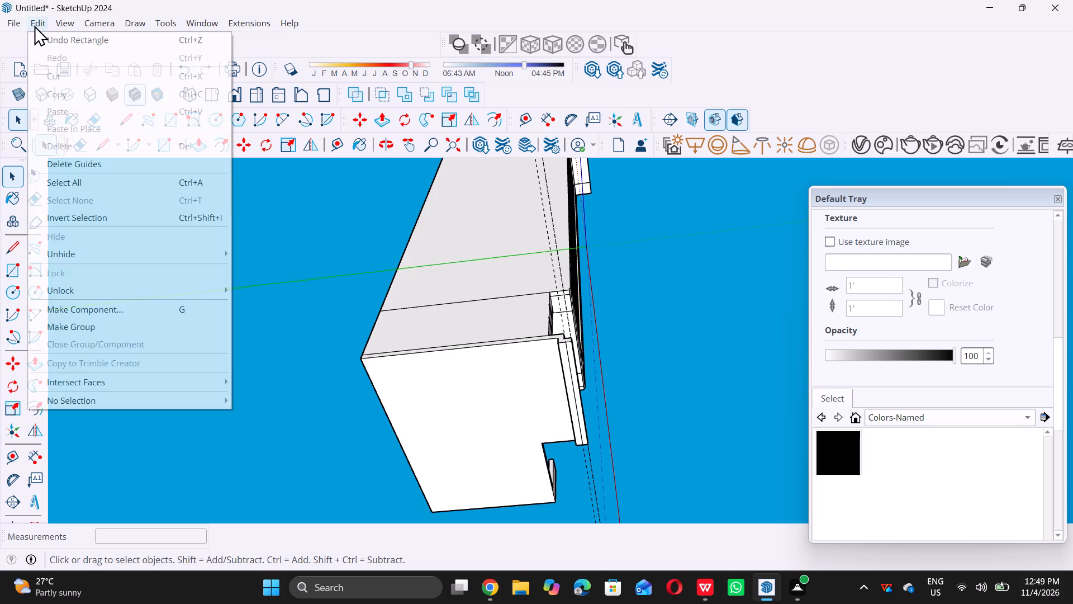
pyautogui.click(78, 164)
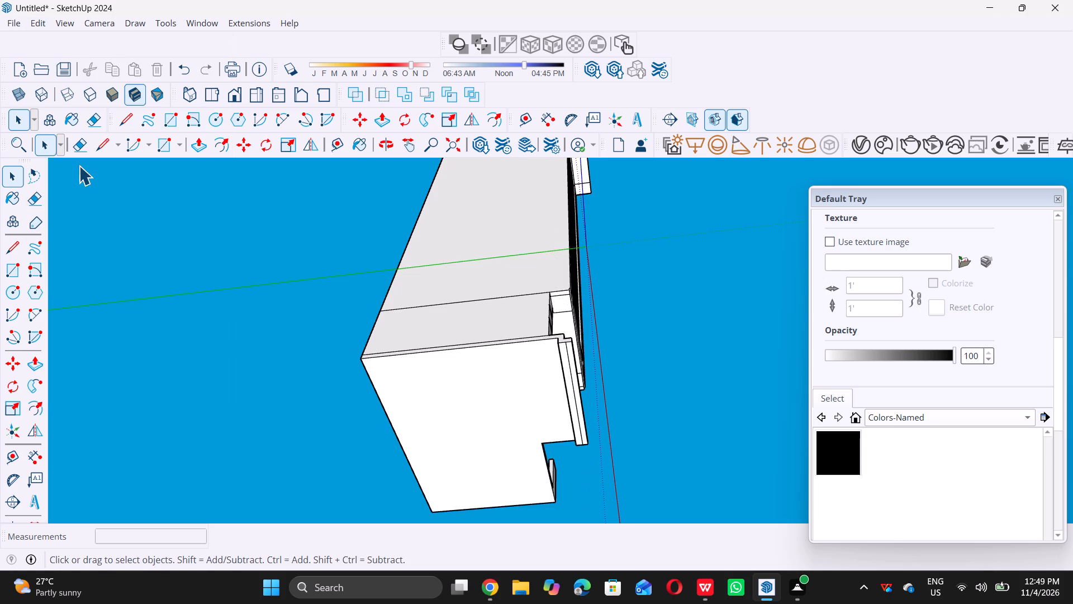
# Extrude the 9" wide front strip of the step's underside downward by 1'.
pyautogui.scroll(-5, 244, 231)
pyautogui.moveTo(447, 355); pyautogui.dragTo(456, 410, button='middle')
pyautogui.scroll(2, 534, 413)
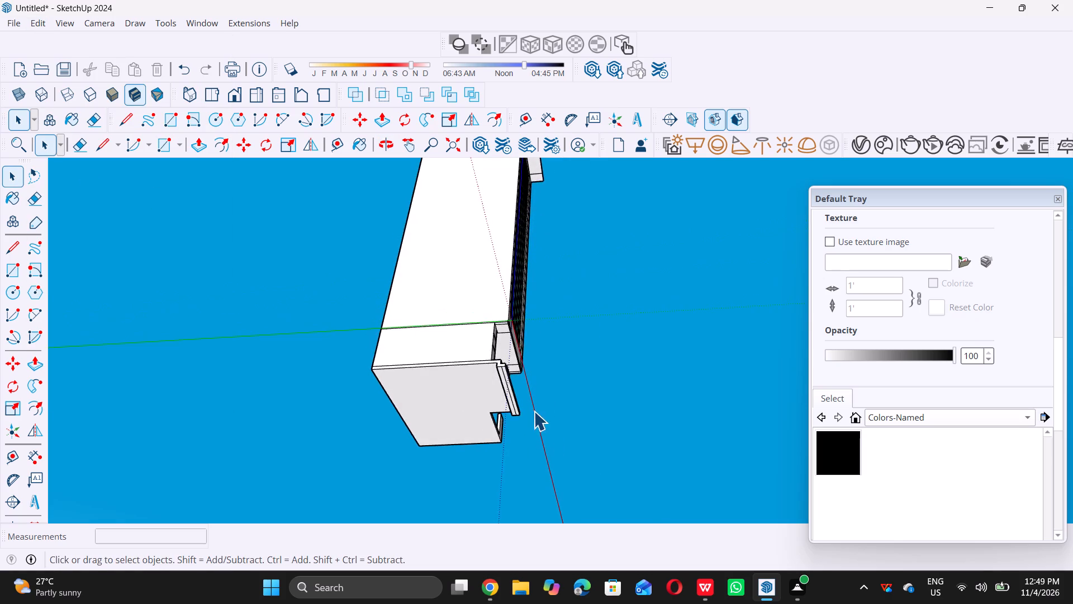
pyautogui.scroll(5, 534, 411)
pyautogui.scroll(1, 443, 310)
pyautogui.moveTo(441, 309); pyautogui.dragTo(440, 341, button='middle')
pyautogui.scroll(14, 462, 374)
pyautogui.doubleClick(482, 345)
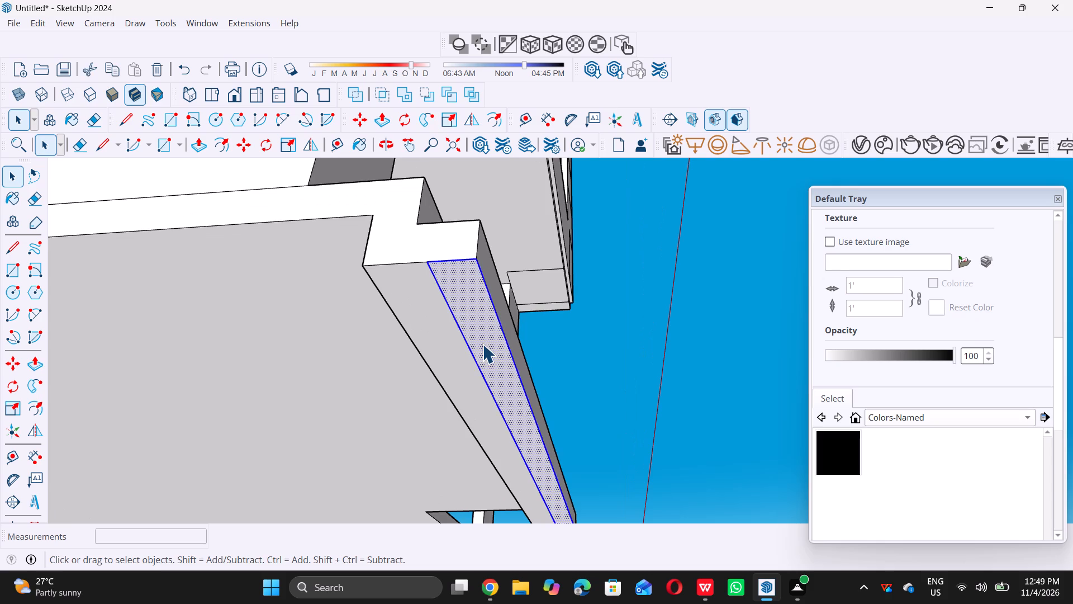
pyautogui.press('p')
pyautogui.click(481, 342)
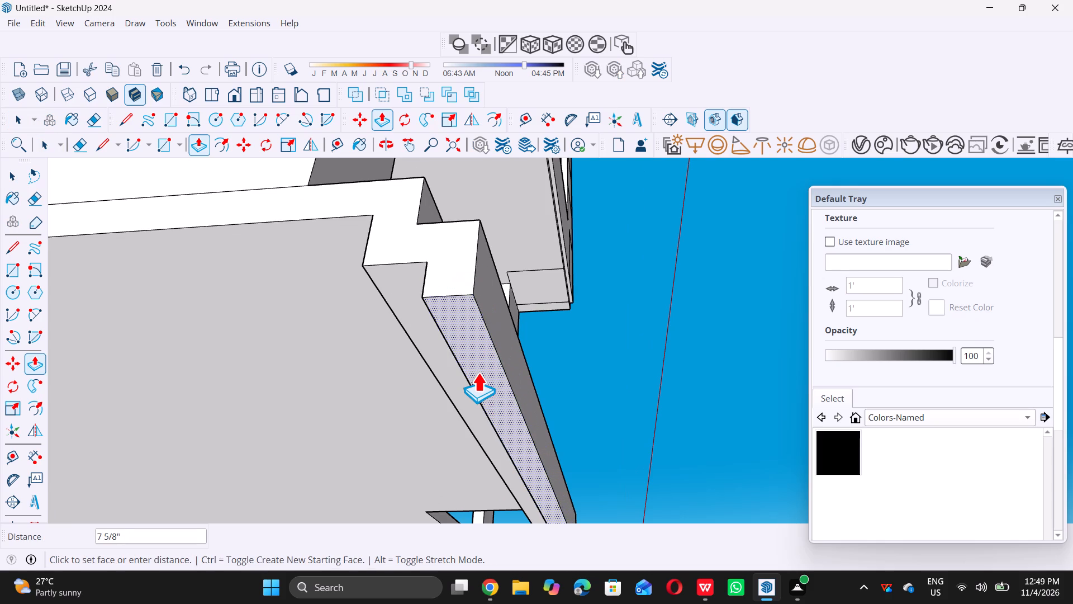
pyautogui.press('1')
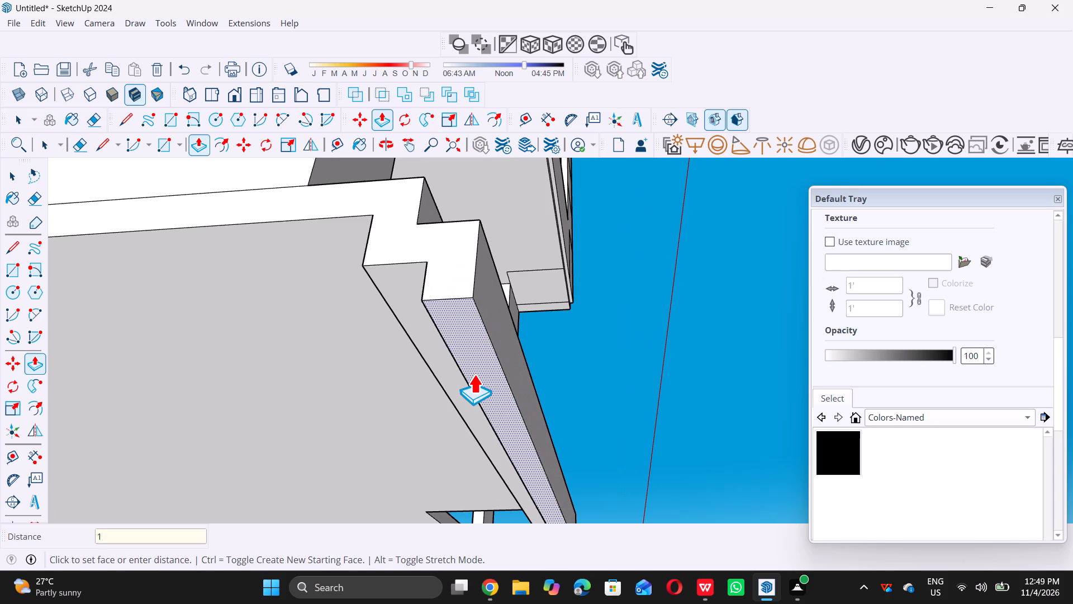
pyautogui.press("'")
pyautogui.press('Return')
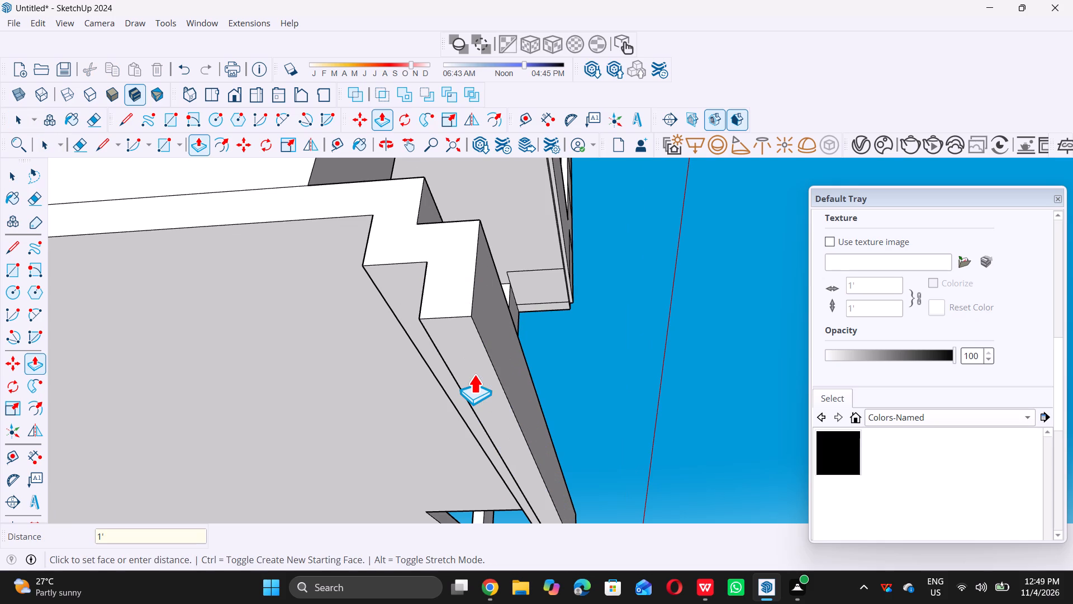
pyautogui.press('space')
# Examine the entrance steps from the front and above, including where they meet the pillar base.
pyautogui.scroll(-6, 474, 374)
pyautogui.scroll(-7, 459, 322)
pyautogui.moveTo(405, 262); pyautogui.dragTo(373, 382, button='middle')
pyautogui.scroll(-1, 383, 351)
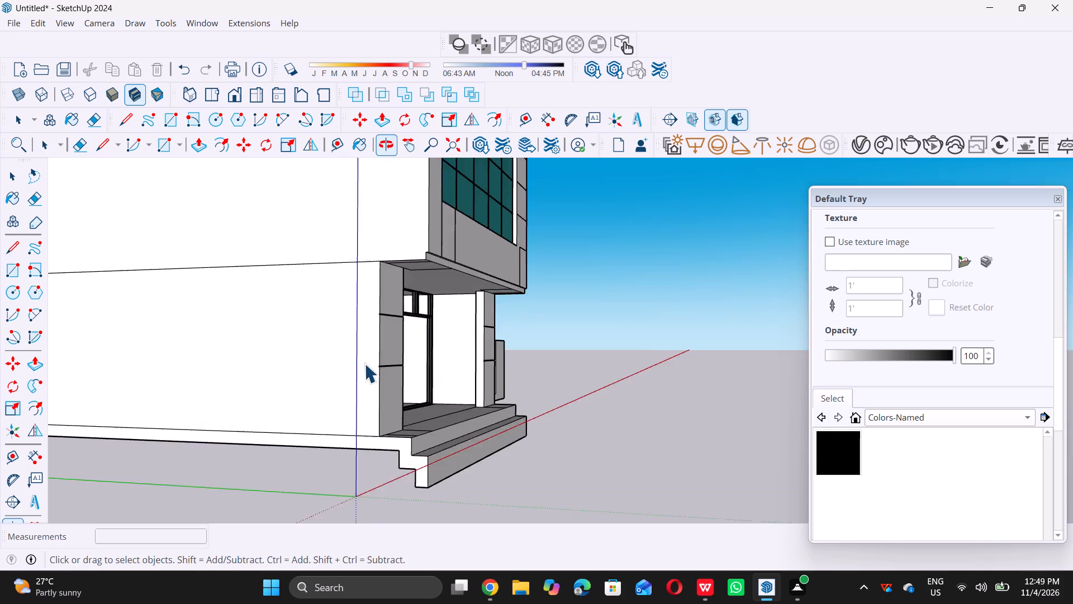
pyautogui.scroll(-9, 369, 329)
pyautogui.moveTo(390, 324); pyautogui.dragTo(376, 370, button='middle')
pyautogui.moveTo(374, 374); pyautogui.dragTo(358, 414, button='middle')
pyautogui.scroll(7, 424, 423)
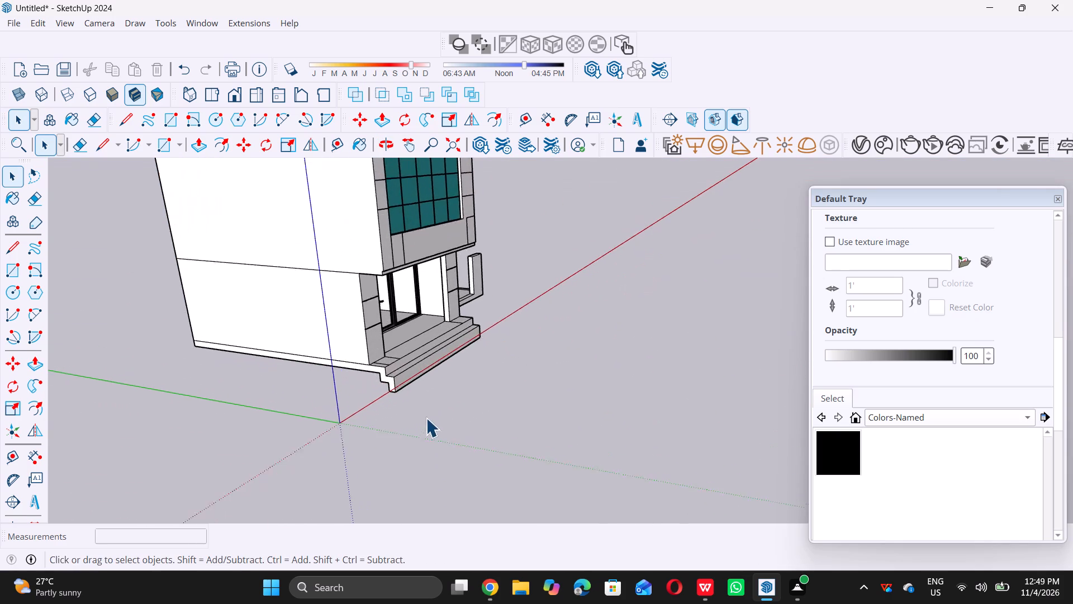
pyautogui.scroll(5, 437, 375)
pyautogui.moveTo(422, 370); pyautogui.dragTo(400, 398, button='middle')
pyautogui.scroll(6, 341, 349)
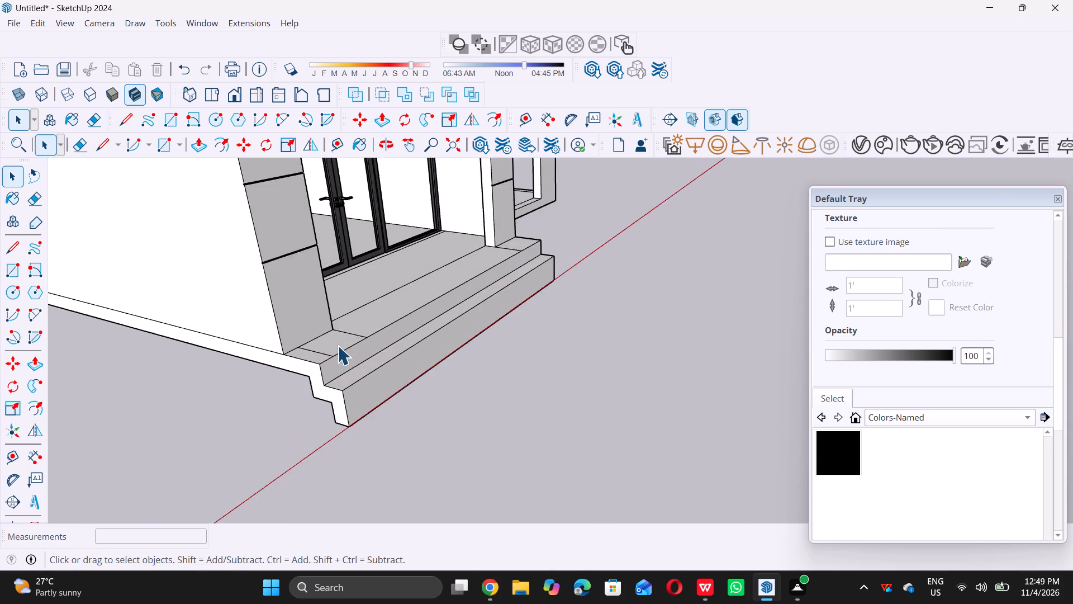
pyautogui.moveTo(341, 326); pyautogui.dragTo(325, 381, button='middle')
pyautogui.middleClick(325, 381)
pyautogui.scroll(7, 330, 355)
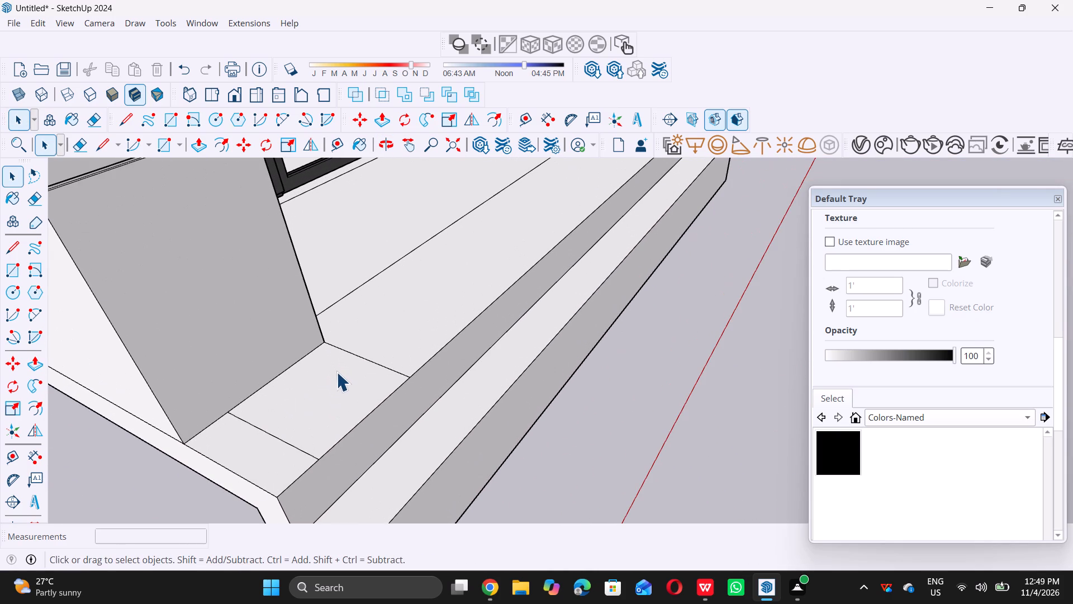
# Erase the leftover edge lines on the landing around the base of the near pillar.
pyautogui.press('e')
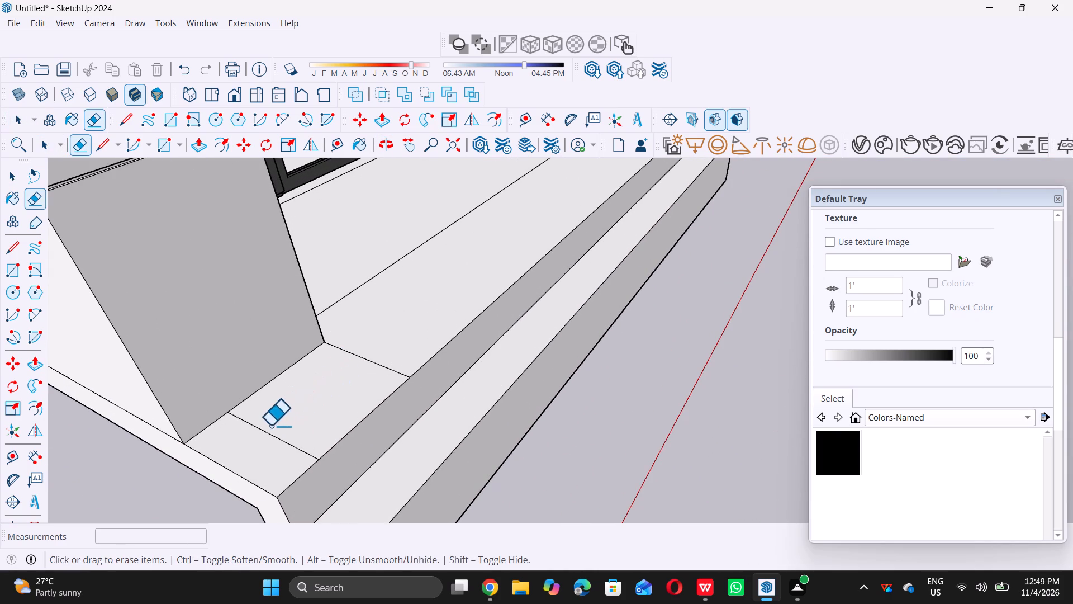
pyautogui.click(261, 440)
pyautogui.moveTo(263, 436); pyautogui.dragTo(352, 380)
pyautogui.moveTo(355, 378); pyautogui.dragTo(369, 365)
pyautogui.moveTo(370, 364); pyautogui.dragTo(388, 351)
pyautogui.doubleClick(388, 351)
pyautogui.scroll(-8, 322, 379)
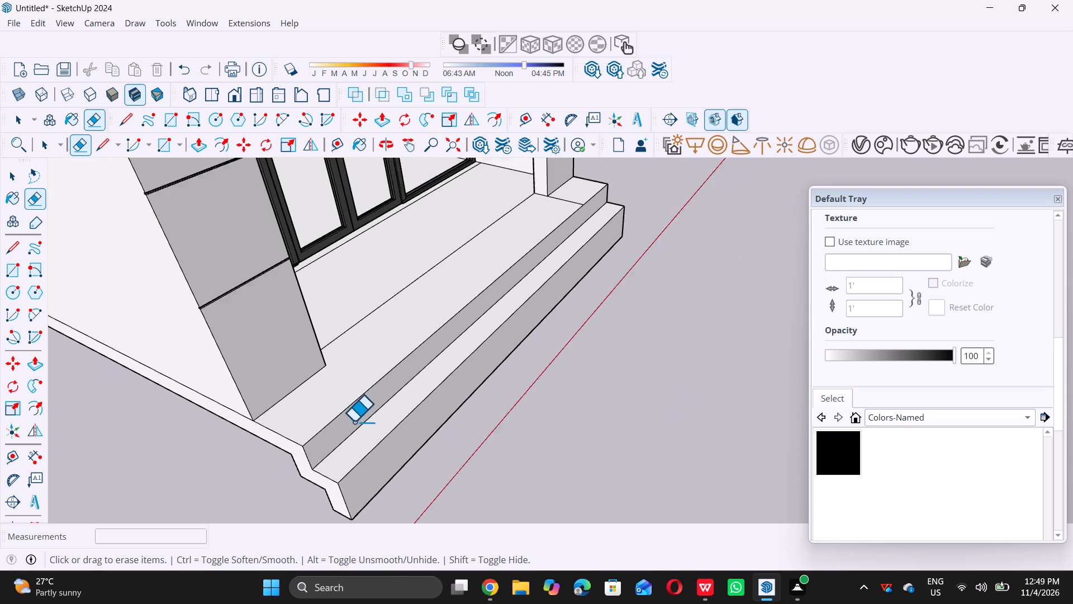
# Erase the leftover edge lines on the landing around the base of the far pillar.
pyautogui.scroll(-3, 354, 421)
pyautogui.scroll(12, 523, 257)
pyautogui.click(507, 246)
pyautogui.moveTo(507, 244); pyautogui.dragTo(530, 224)
pyautogui.click(533, 224)
pyautogui.scroll(-12, 531, 221)
pyautogui.moveTo(426, 289); pyautogui.dragTo(428, 260)
pyautogui.press('space')
# Place a guide line 9" above the bottom edge on the lowest step's front face.
pyautogui.scroll(-5, 428, 266)
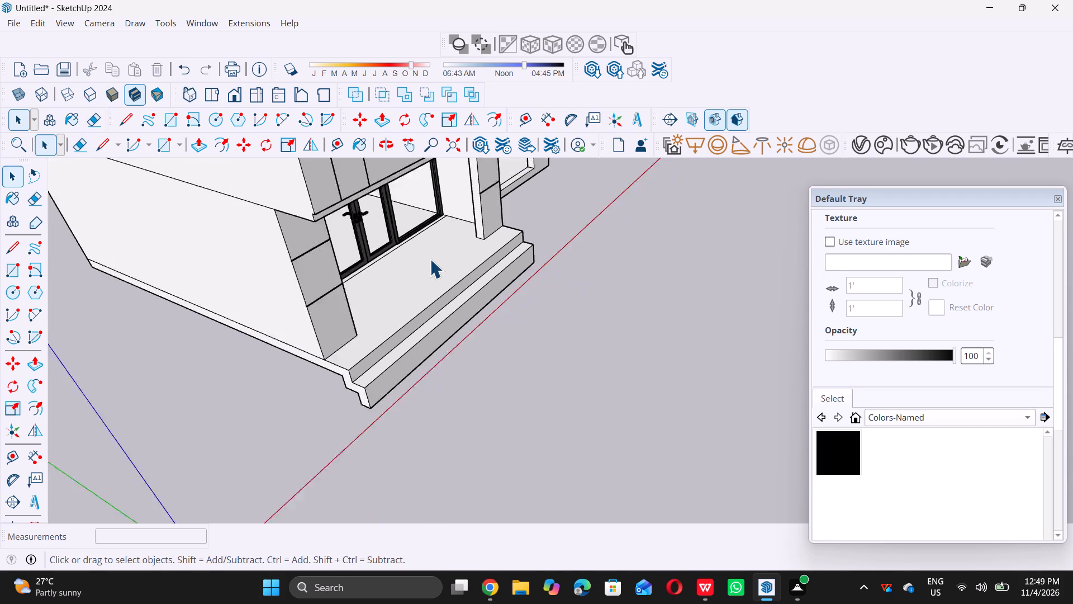
pyautogui.scroll(-5, 430, 259)
pyautogui.moveTo(416, 356); pyautogui.dragTo(403, 308, button='middle')
pyautogui.scroll(12, 417, 314)
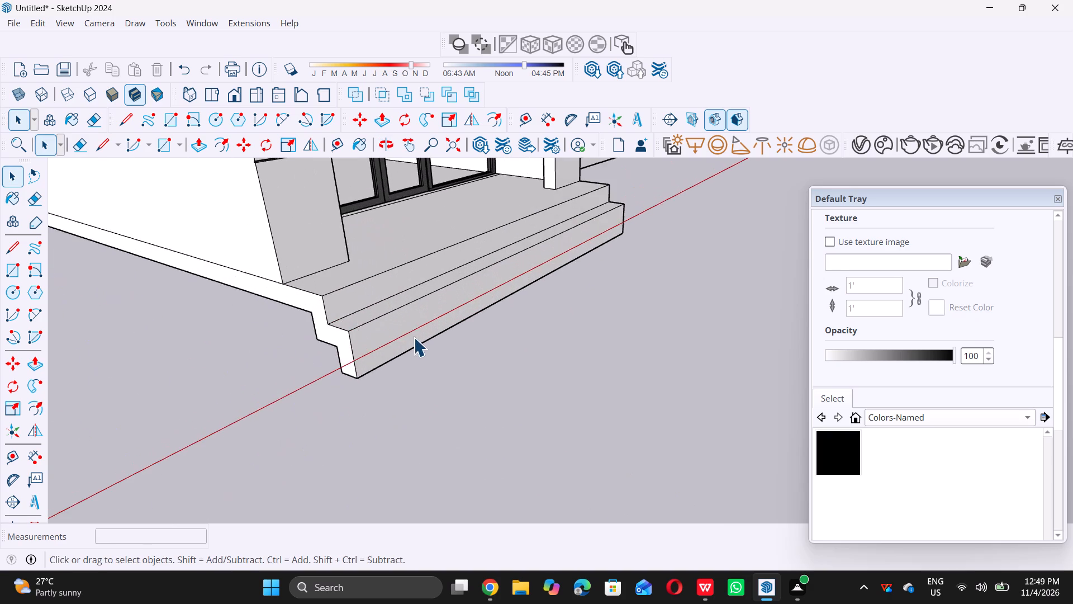
pyautogui.scroll(9, 410, 339)
pyautogui.press('t')
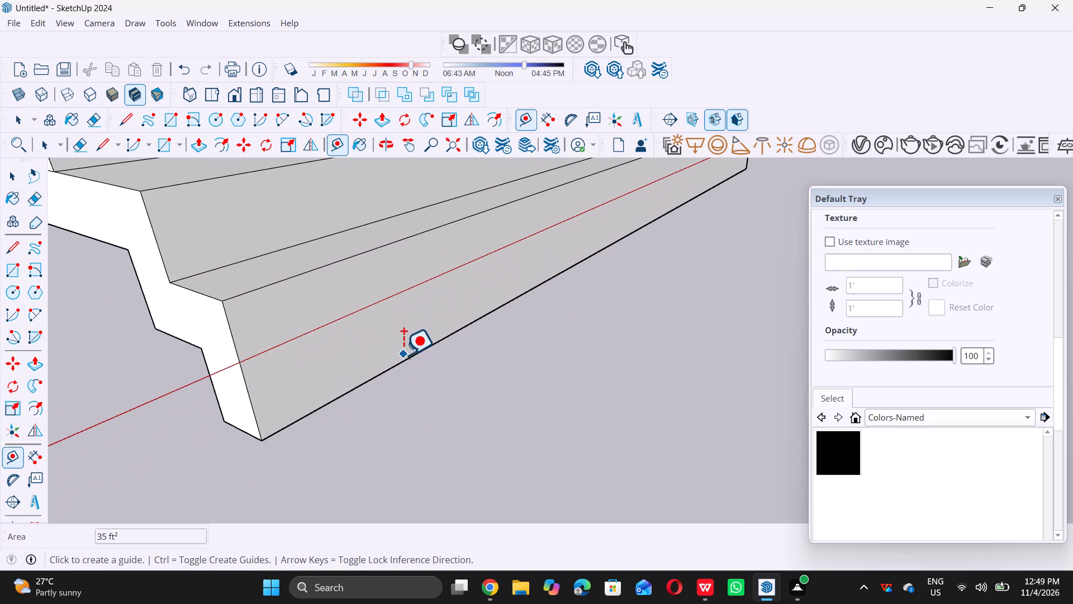
pyautogui.scroll(-10, 402, 364)
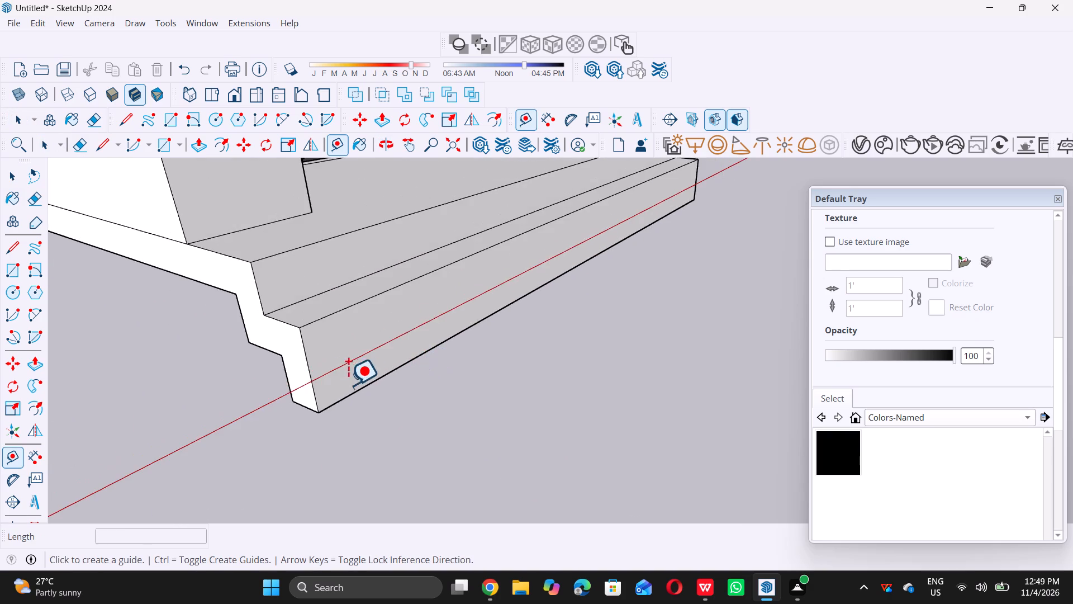
pyautogui.moveTo(339, 385); pyautogui.dragTo(313, 384, button='middle')
pyautogui.scroll(7, 420, 346)
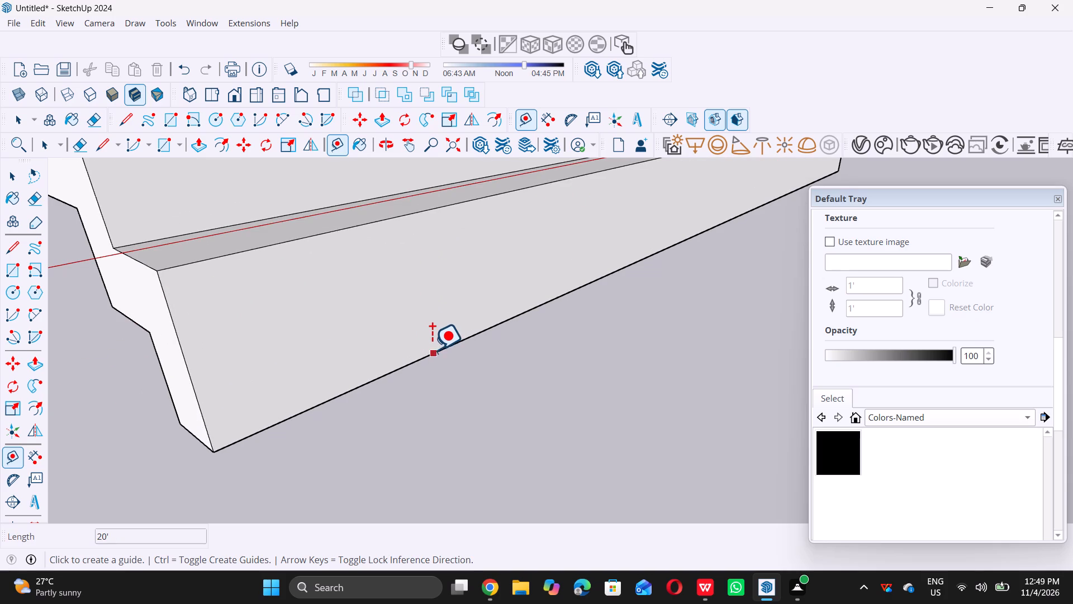
pyautogui.click(435, 348)
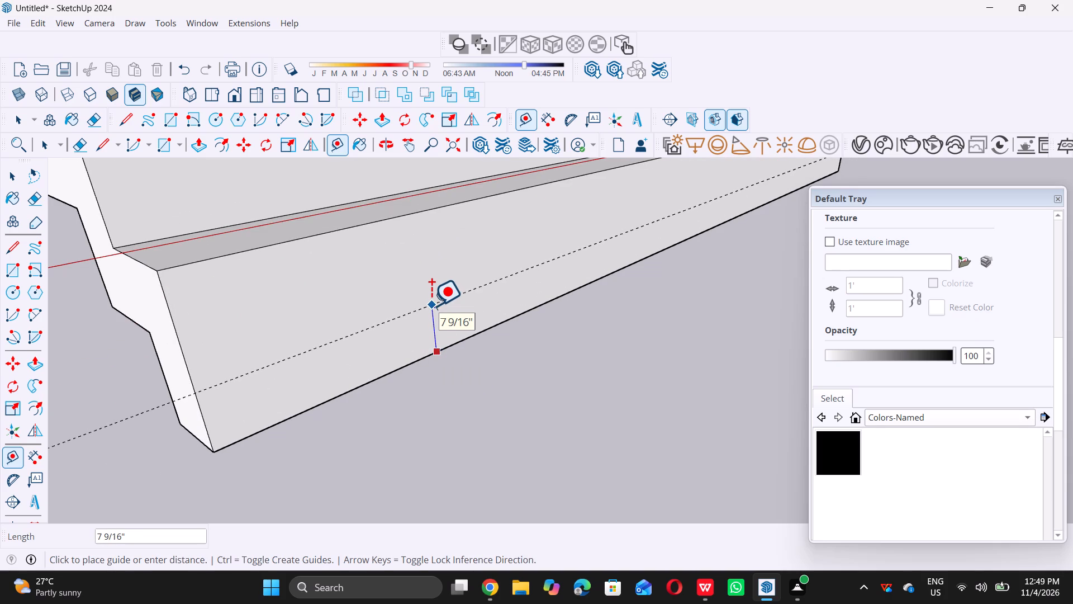
pyautogui.press('9')
pyautogui.hotkey('shift', '"')
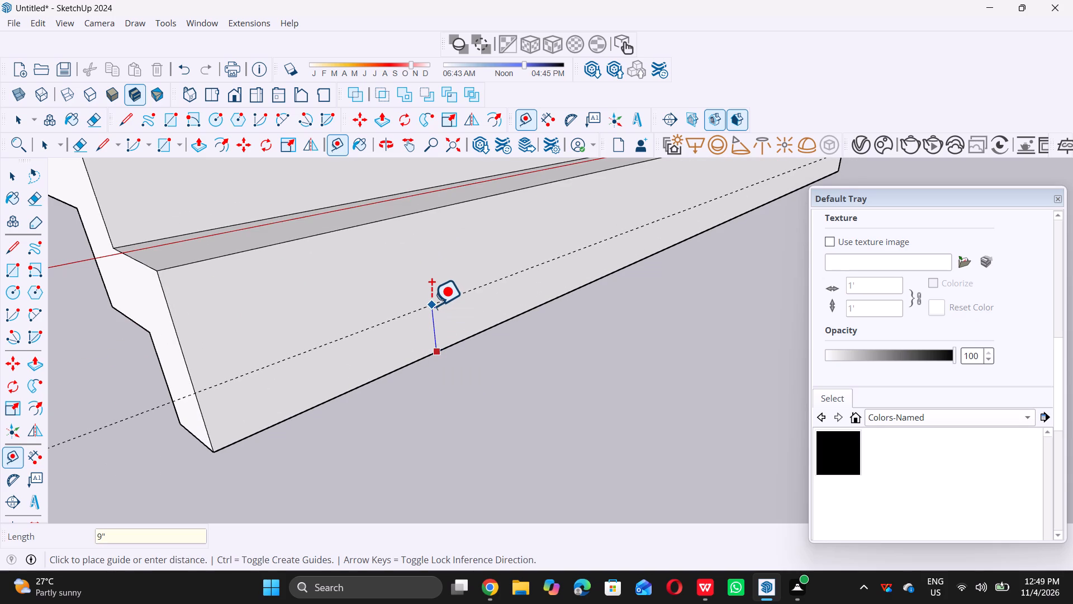
pyautogui.press('Return')
pyautogui.press('space')
# Draw a 9" by 20' rectangle on the lowest step's front face, between the bottom edge and the guide line.
pyautogui.press('r')
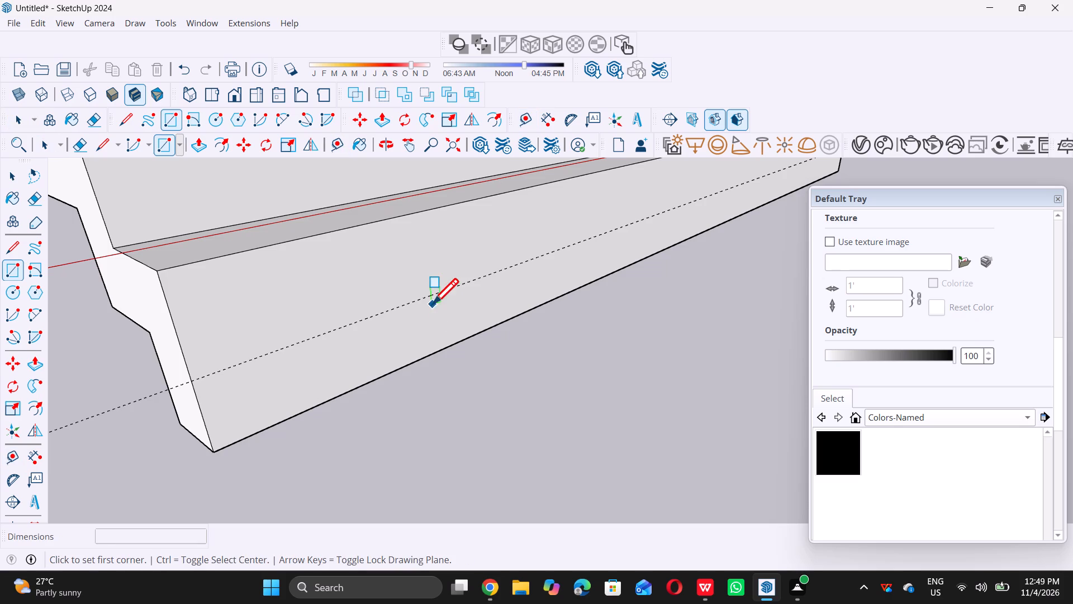
pyautogui.doubleClick(216, 448)
pyautogui.scroll(-10, 215, 447)
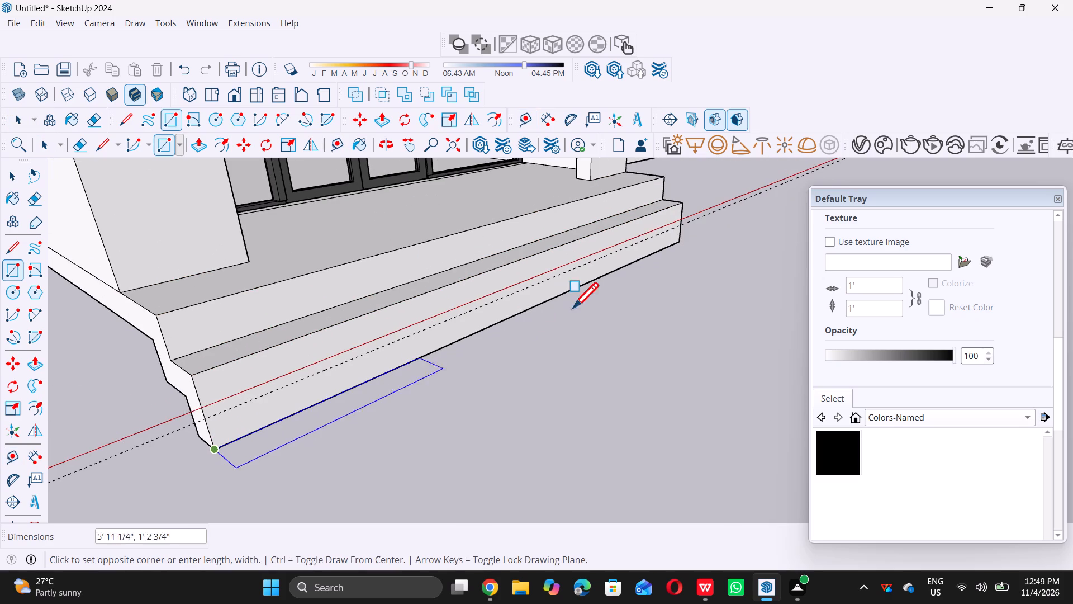
pyautogui.tripleClick(681, 224)
pyautogui.doubleClick(681, 224)
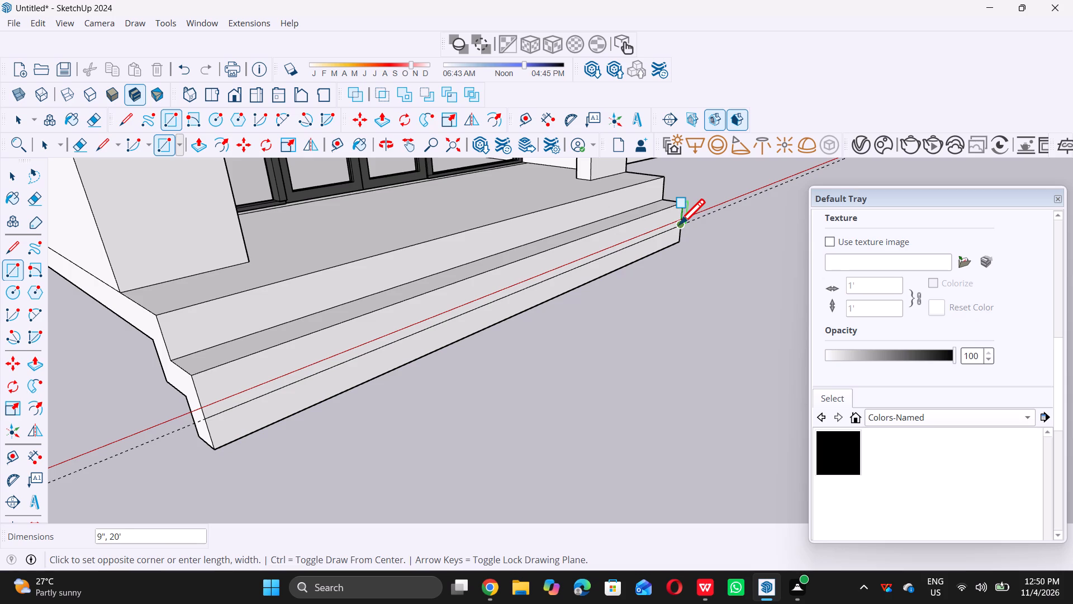
pyautogui.press('space')
# Extrude the 9" high strip of the front face outward by the previous 1' distance to form another step.
pyautogui.moveTo(624, 253); pyautogui.dragTo(592, 234, button='middle')
pyautogui.scroll(5, 363, 320)
pyautogui.doubleClick(298, 352)
pyautogui.scroll(-5, 377, 362)
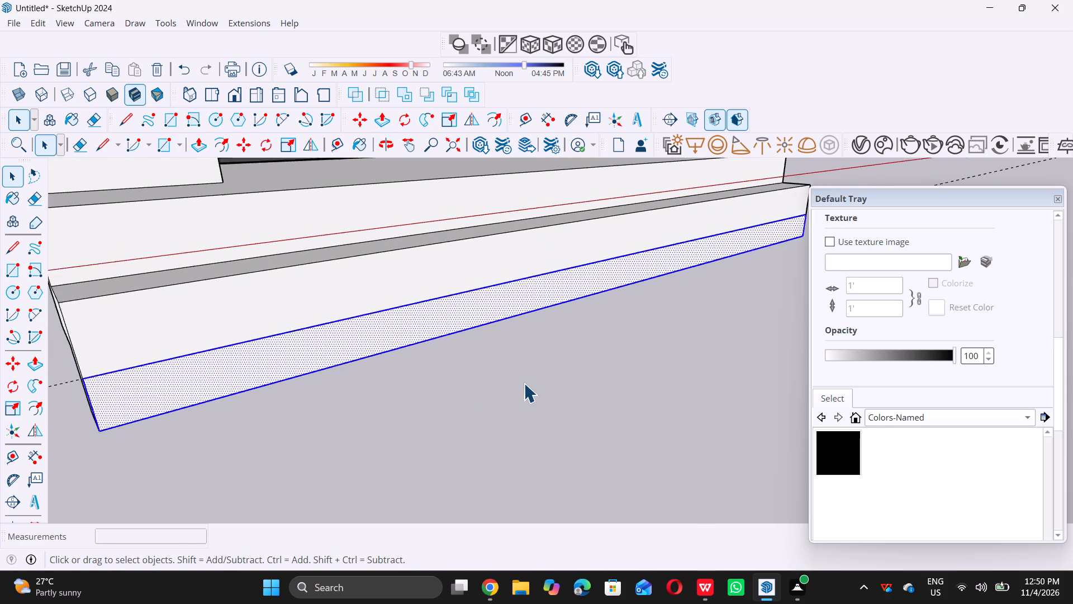
pyautogui.scroll(-2, 524, 383)
pyautogui.press('p')
pyautogui.doubleClick(441, 324)
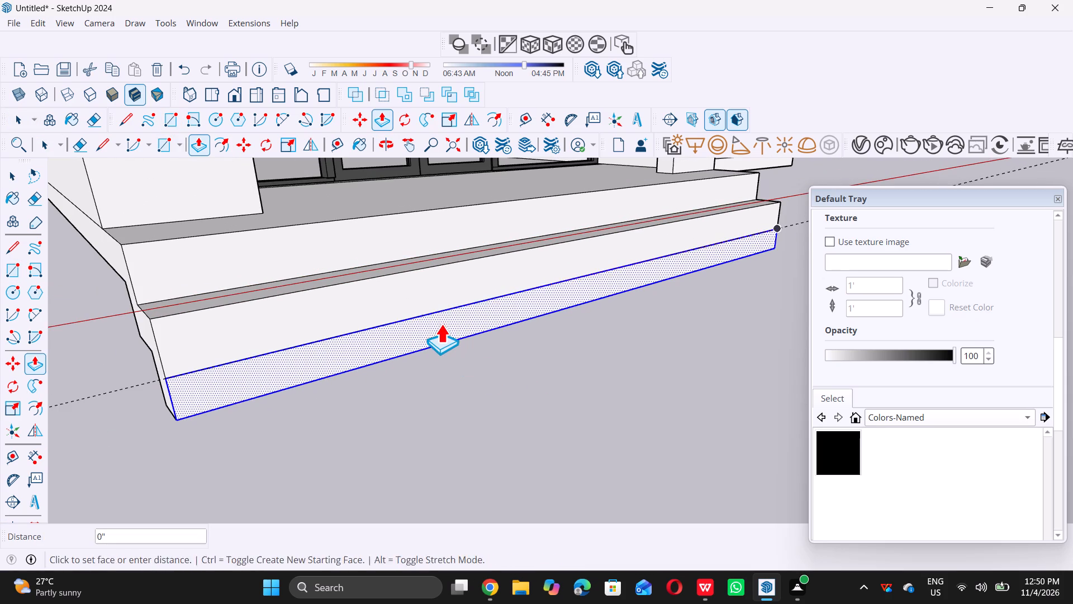
pyautogui.press('space')
# Delete all guide lines from the model.
pyautogui.scroll(-7, 463, 353)
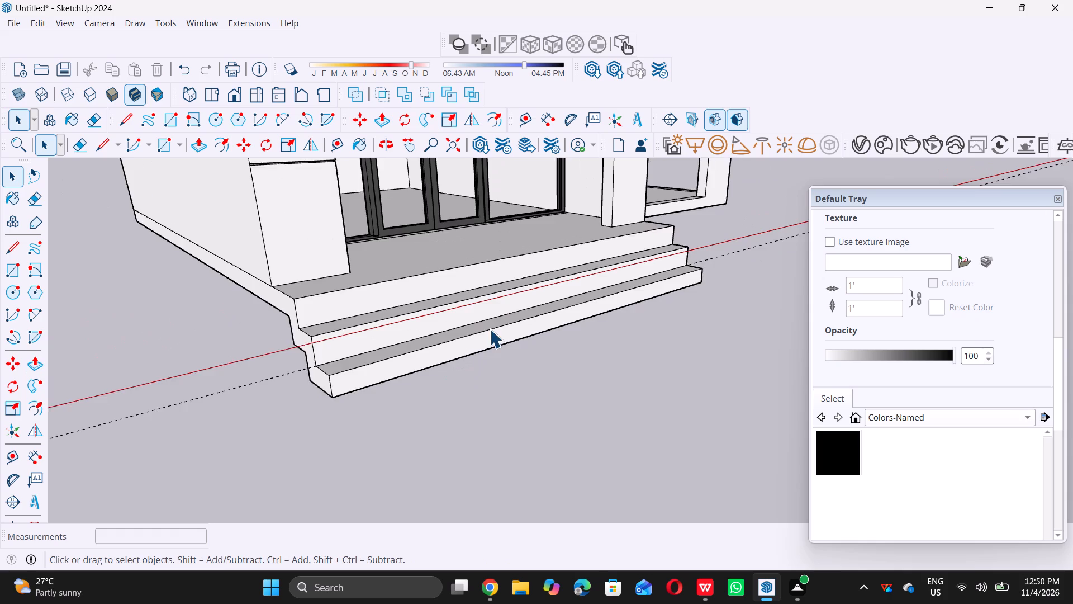
pyautogui.scroll(-2, 490, 329)
pyautogui.moveTo(327, 392); pyautogui.dragTo(460, 402, button='middle')
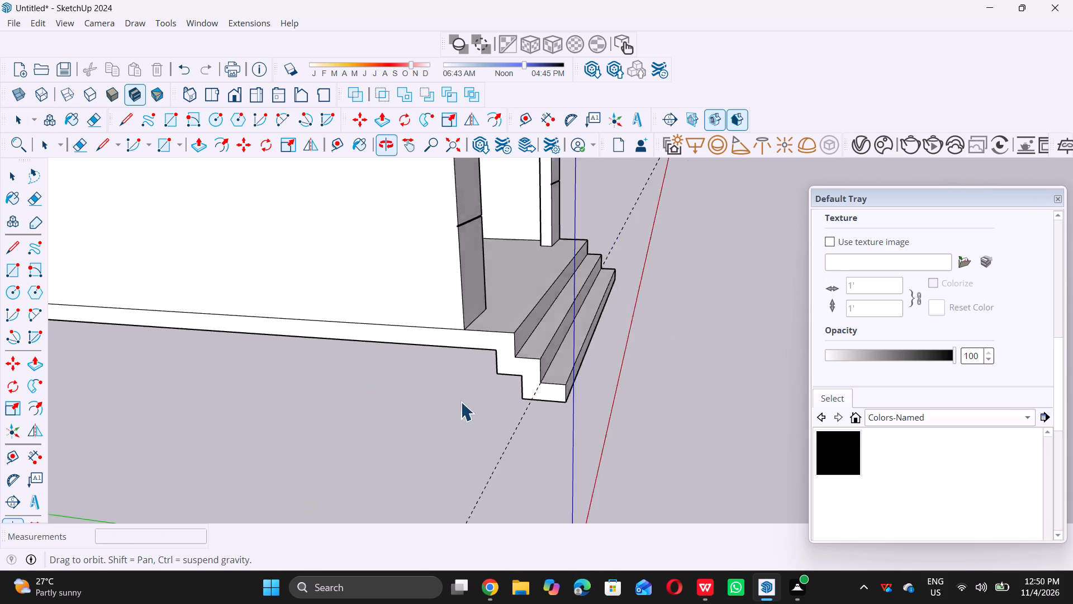
pyautogui.moveTo(460, 402); pyautogui.dragTo(461, 402, button='middle')
pyautogui.scroll(1, 457, 400)
pyautogui.tripleClick(40, 19)
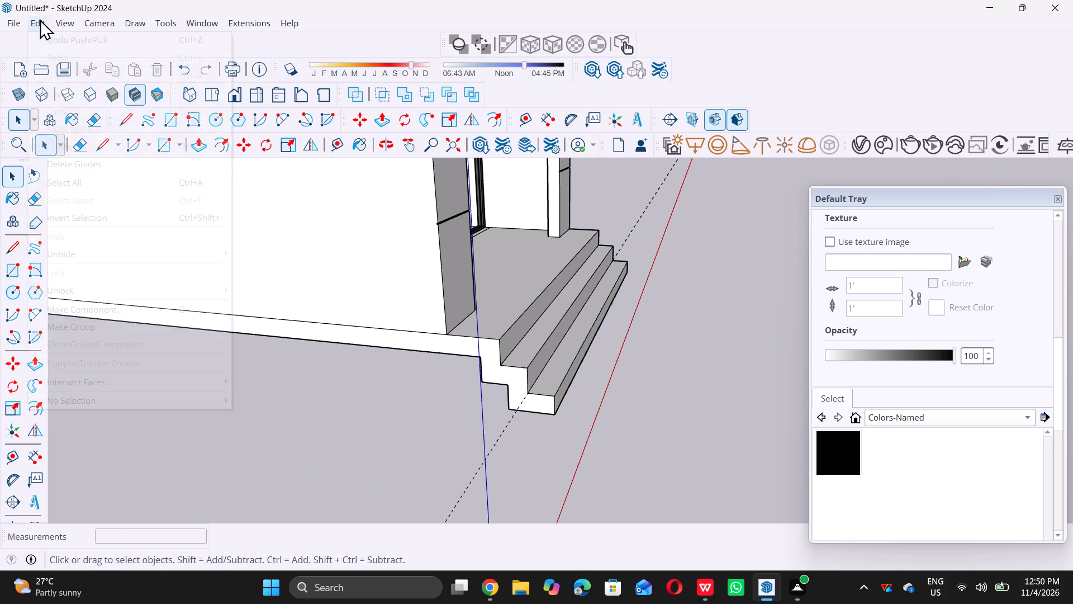
pyautogui.click(96, 159)
# Examine the entrance steps and the whole tower from the front and the side.
pyautogui.scroll(-7, 182, 223)
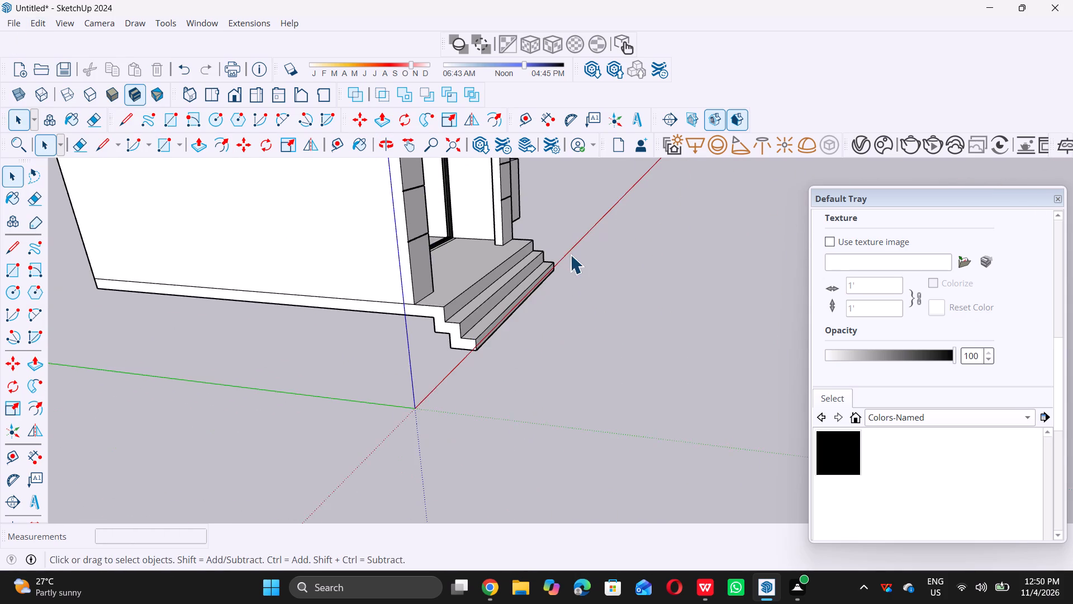
pyautogui.scroll(-1, 570, 255)
pyautogui.moveTo(556, 274); pyautogui.dragTo(159, 259, button='middle')
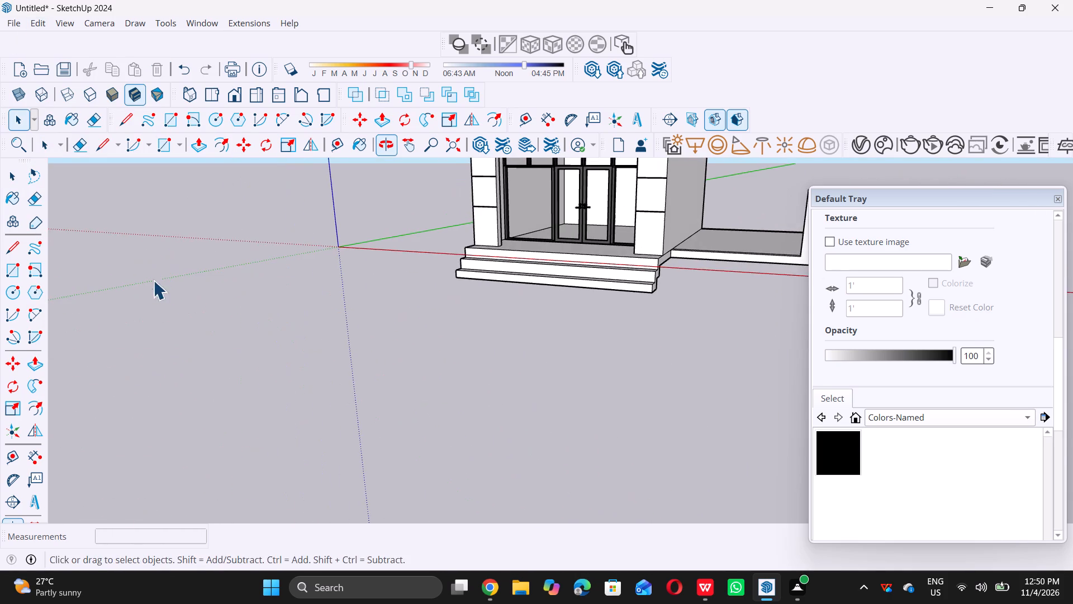
pyautogui.moveTo(165, 295); pyautogui.dragTo(256, 321, button='middle')
pyautogui.moveTo(269, 323); pyautogui.dragTo(278, 325, button='middle')
pyautogui.scroll(-15, 509, 331)
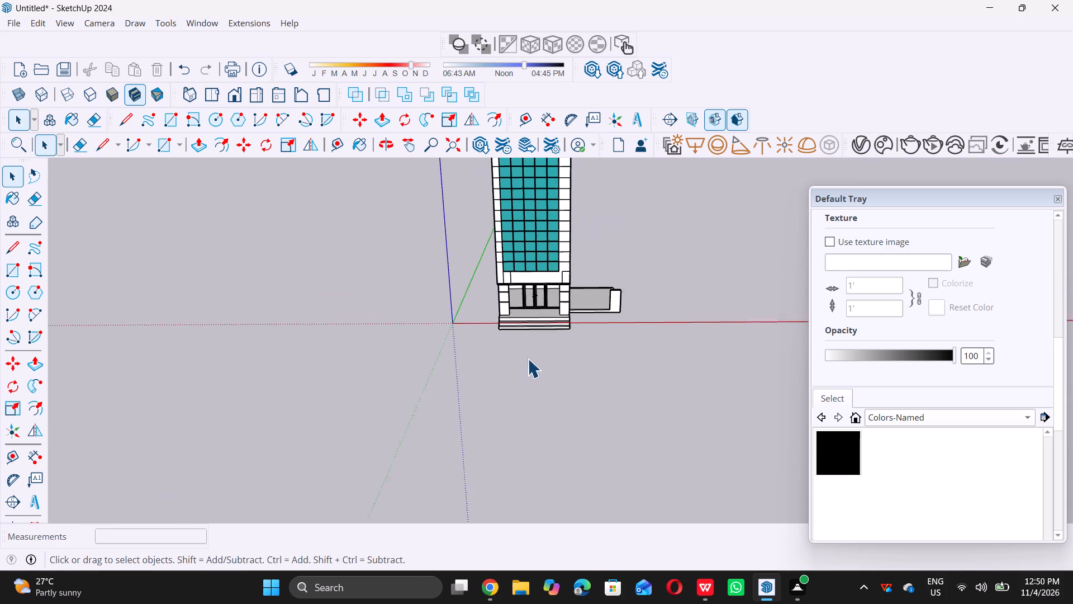
pyautogui.scroll(-9, 528, 358)
pyautogui.scroll(7, 525, 387)
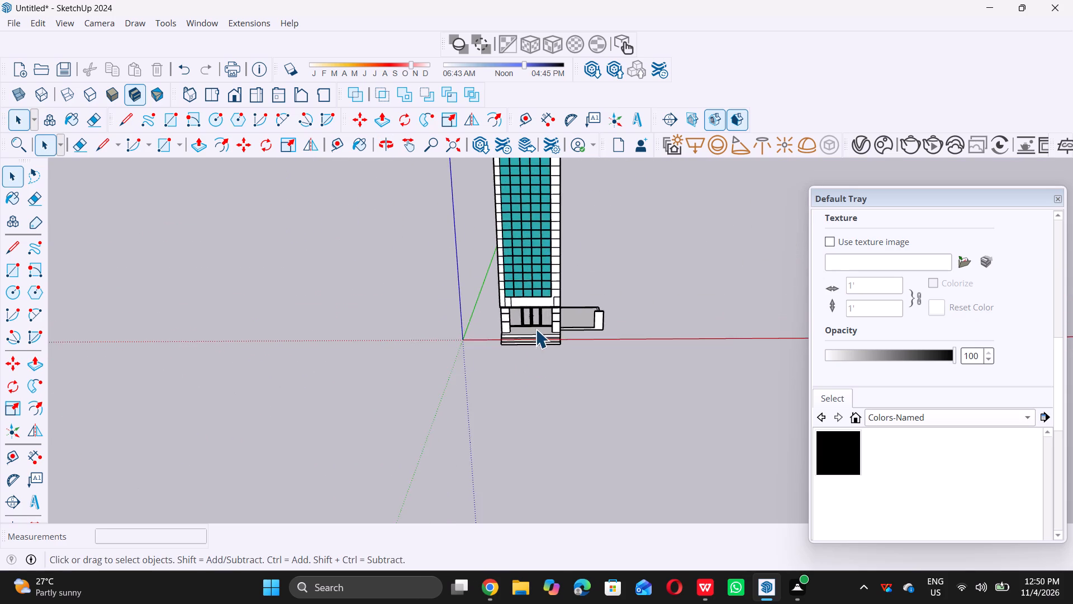
pyautogui.scroll(16, 535, 329)
pyautogui.scroll(-5, 321, 376)
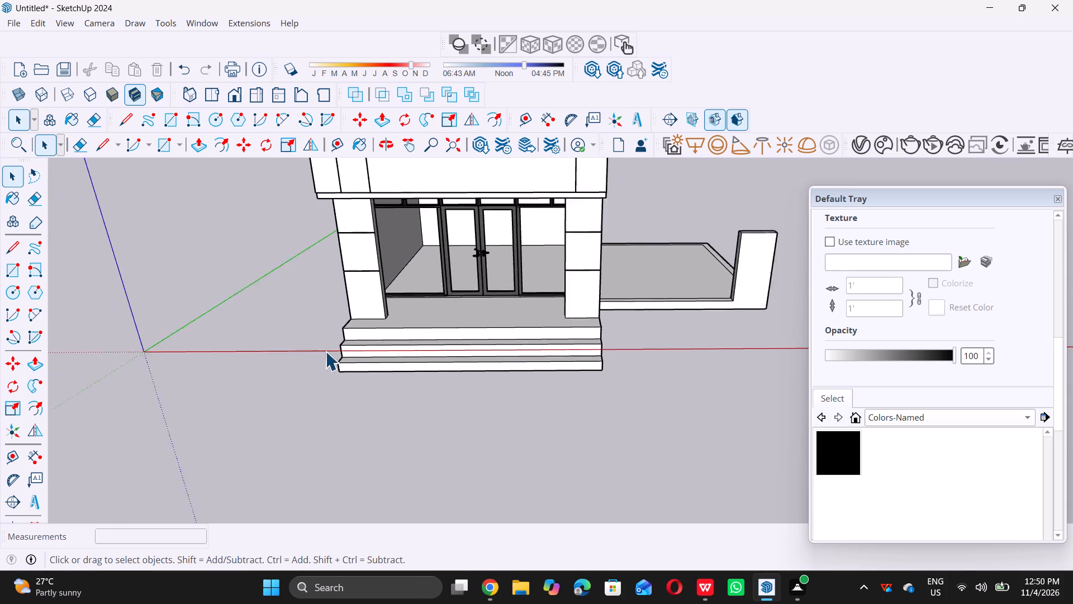
pyautogui.scroll(-10, 325, 351)
pyautogui.moveTo(297, 375); pyautogui.dragTo(630, 319, button='middle')
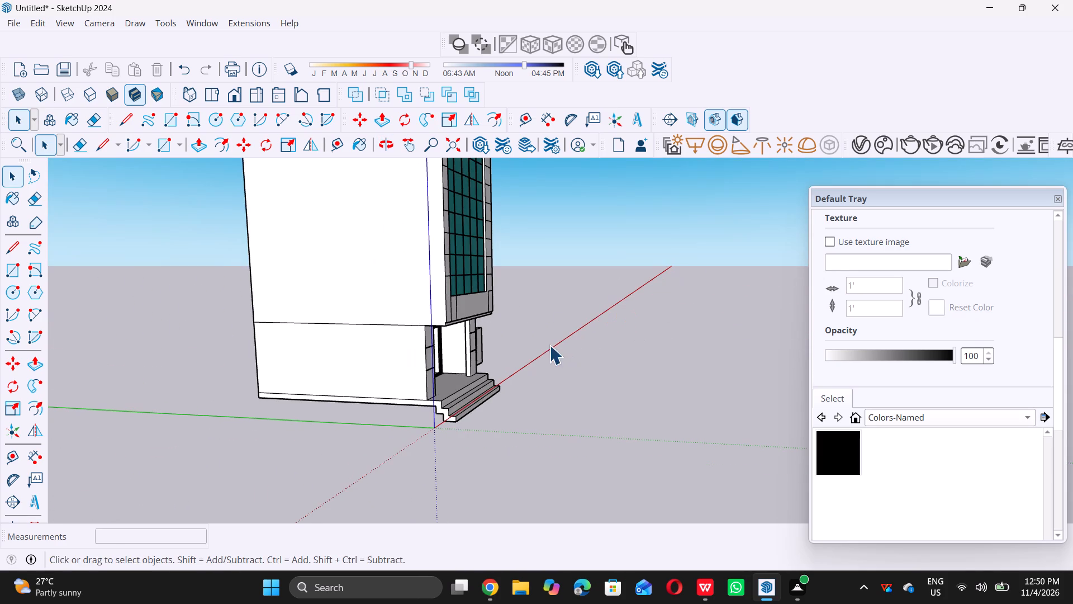
pyautogui.scroll(-6, 555, 313)
pyautogui.scroll(13, 523, 396)
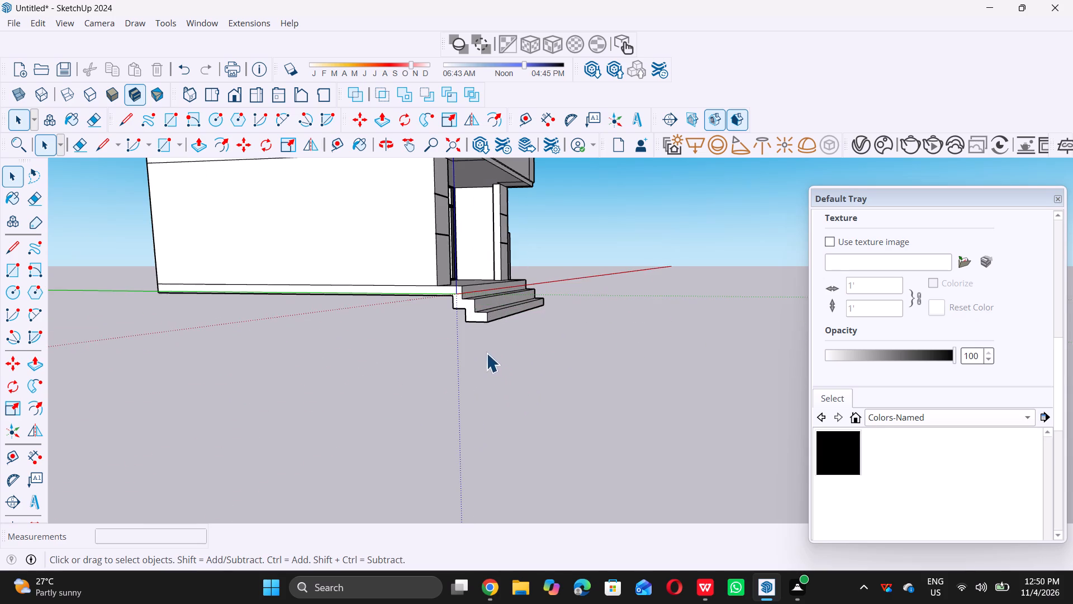
# Place a guide line 9" in from the front edge on the underside of the lowest step.
pyautogui.moveTo(485, 348); pyautogui.dragTo(509, 211, button='middle')
pyautogui.moveTo(479, 240); pyautogui.dragTo(509, 191, button='middle')
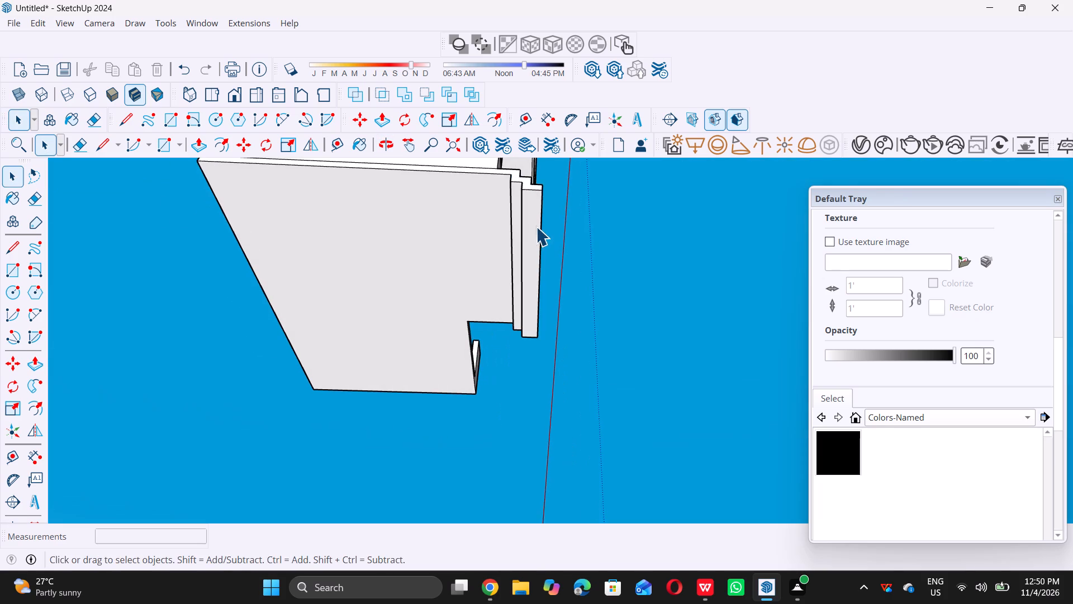
pyautogui.moveTo(536, 221); pyautogui.dragTo(518, 197, button='middle')
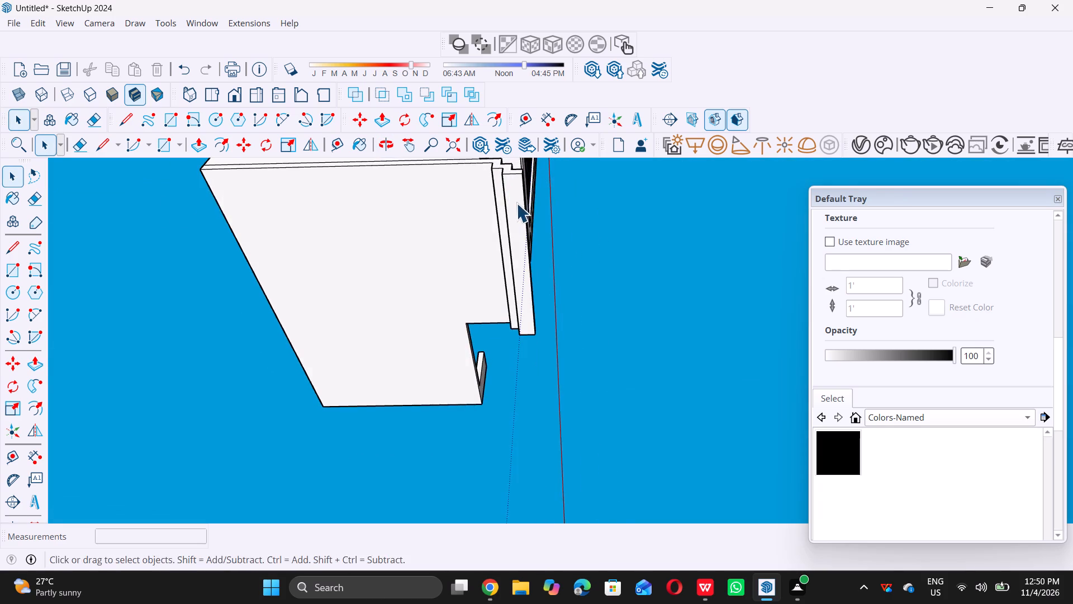
pyautogui.middleClick(516, 203)
pyautogui.moveTo(516, 203); pyautogui.dragTo(511, 214, button='middle')
pyautogui.scroll(10, 576, 341)
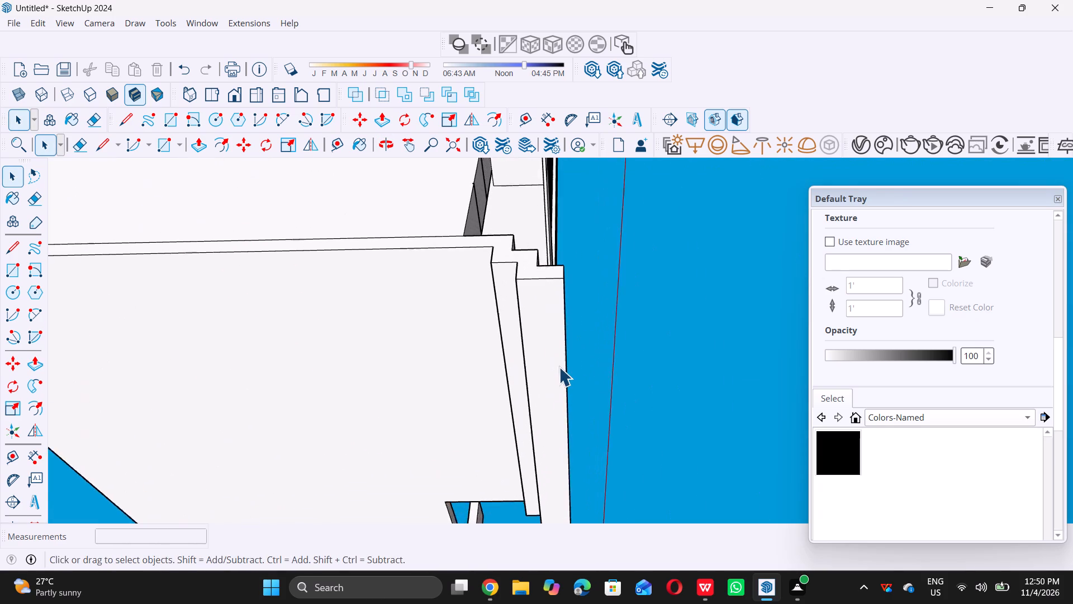
pyautogui.scroll(8, 559, 367)
pyautogui.press('t')
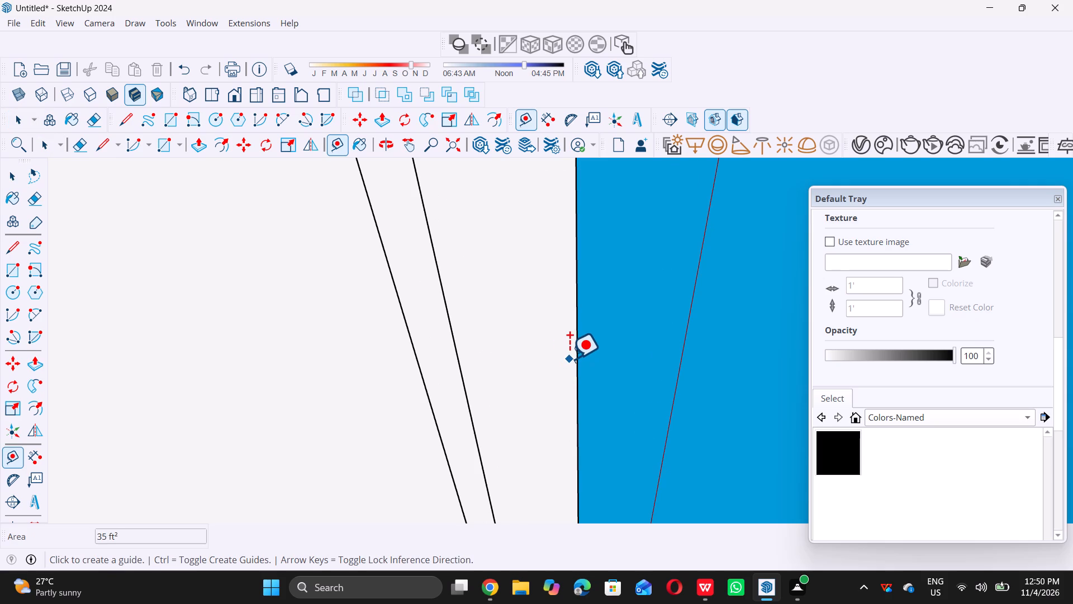
pyautogui.tripleClick(575, 364)
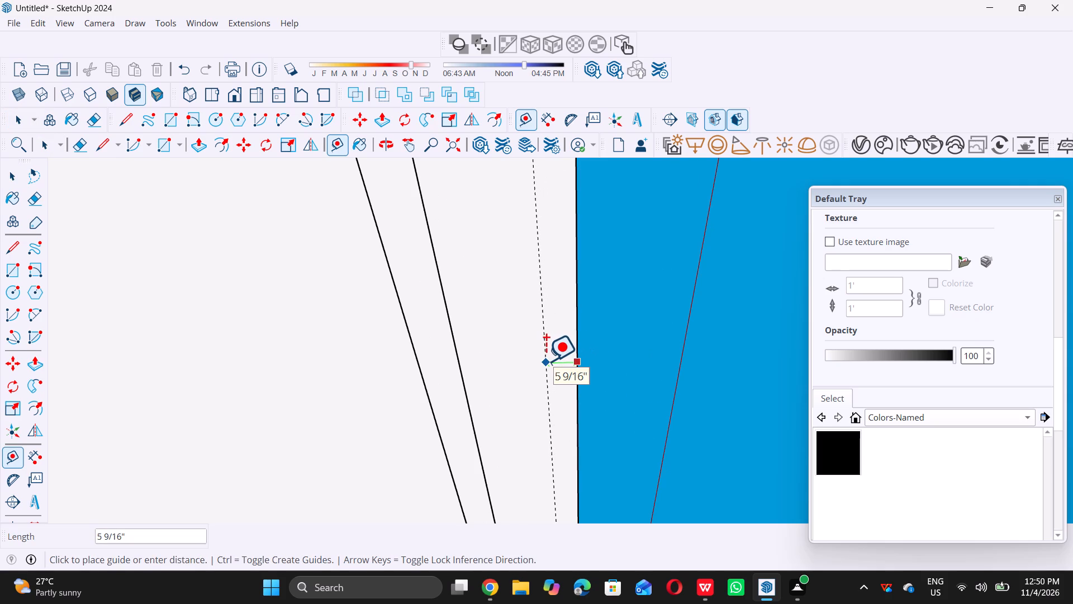
pyautogui.press('9')
pyautogui.hotkey('shift', '"')
pyautogui.press('Return')
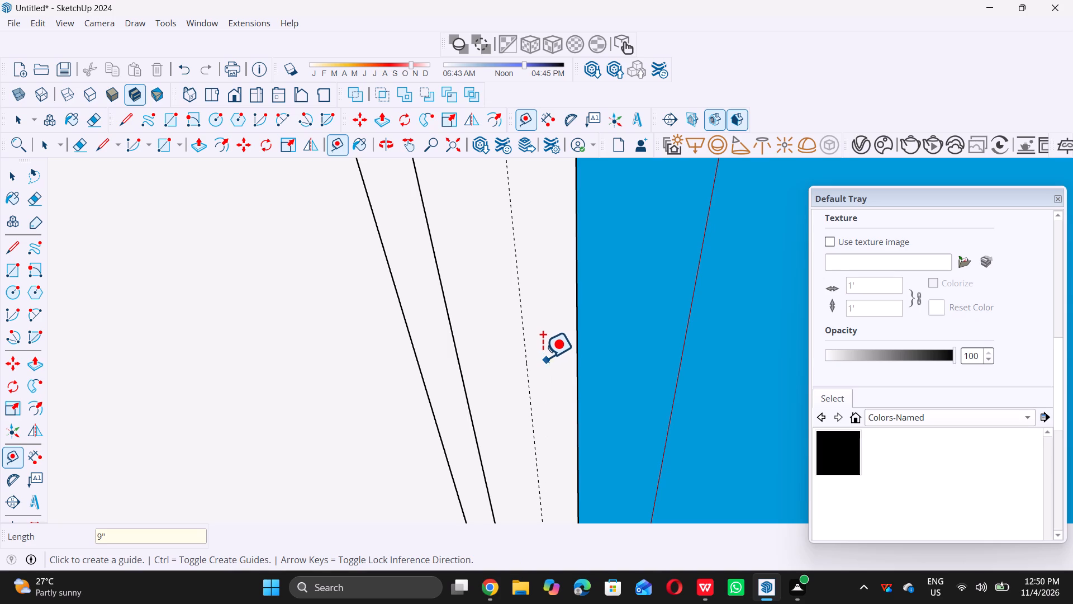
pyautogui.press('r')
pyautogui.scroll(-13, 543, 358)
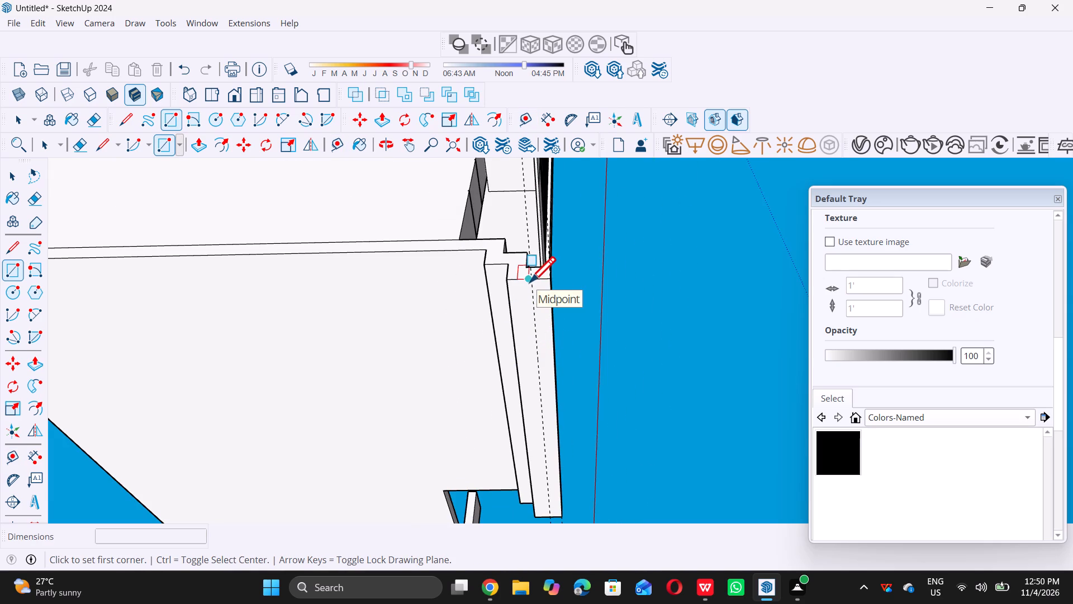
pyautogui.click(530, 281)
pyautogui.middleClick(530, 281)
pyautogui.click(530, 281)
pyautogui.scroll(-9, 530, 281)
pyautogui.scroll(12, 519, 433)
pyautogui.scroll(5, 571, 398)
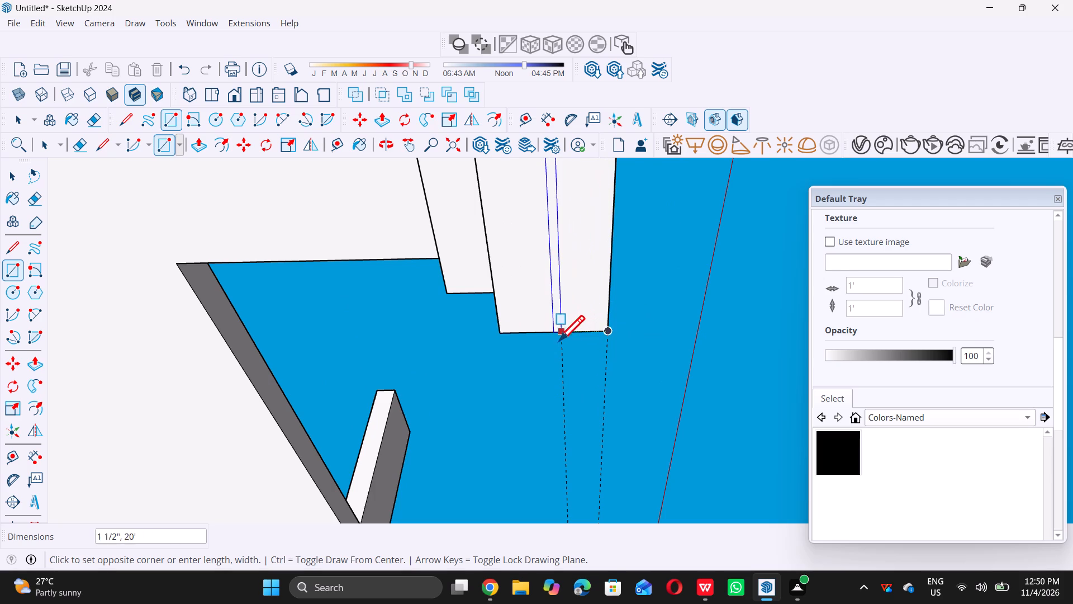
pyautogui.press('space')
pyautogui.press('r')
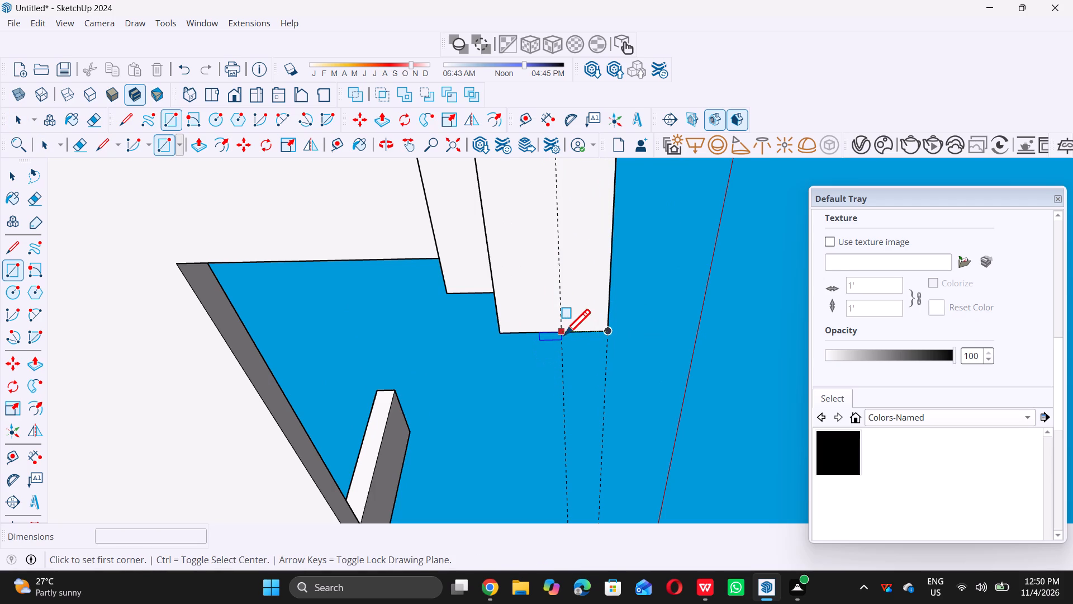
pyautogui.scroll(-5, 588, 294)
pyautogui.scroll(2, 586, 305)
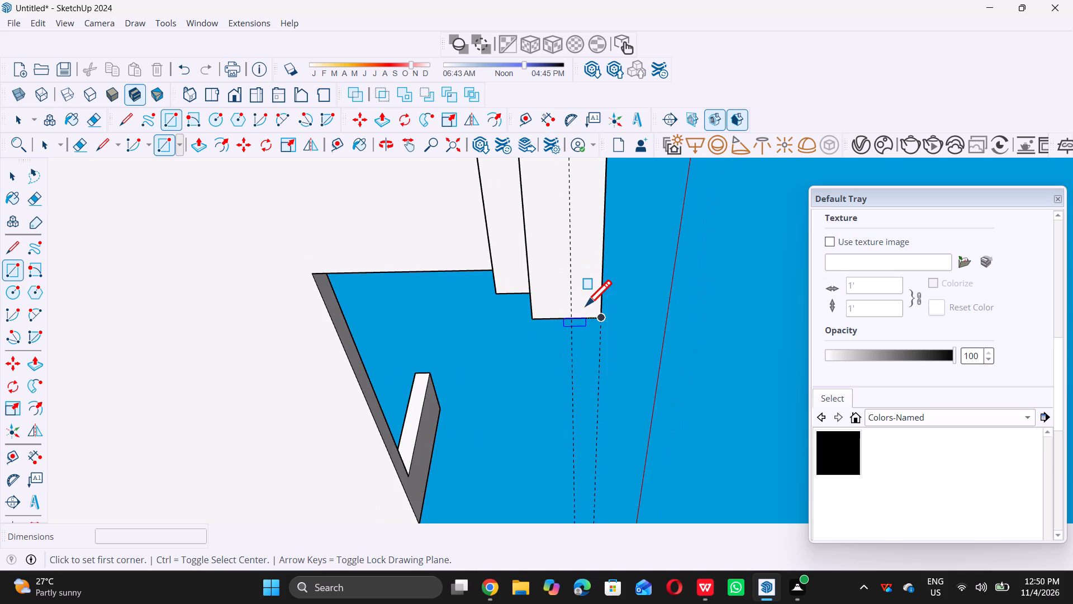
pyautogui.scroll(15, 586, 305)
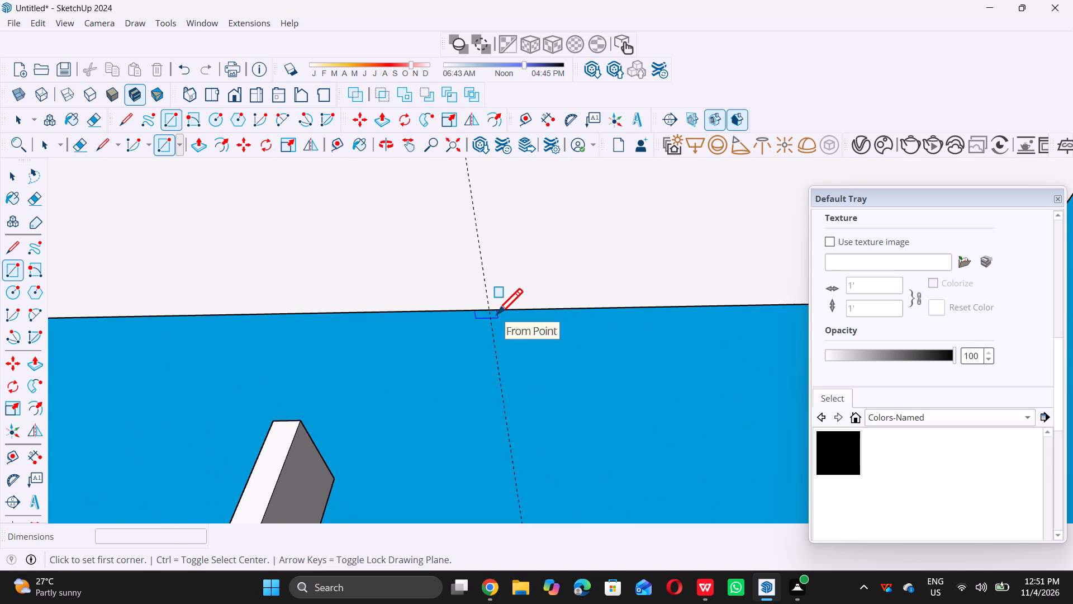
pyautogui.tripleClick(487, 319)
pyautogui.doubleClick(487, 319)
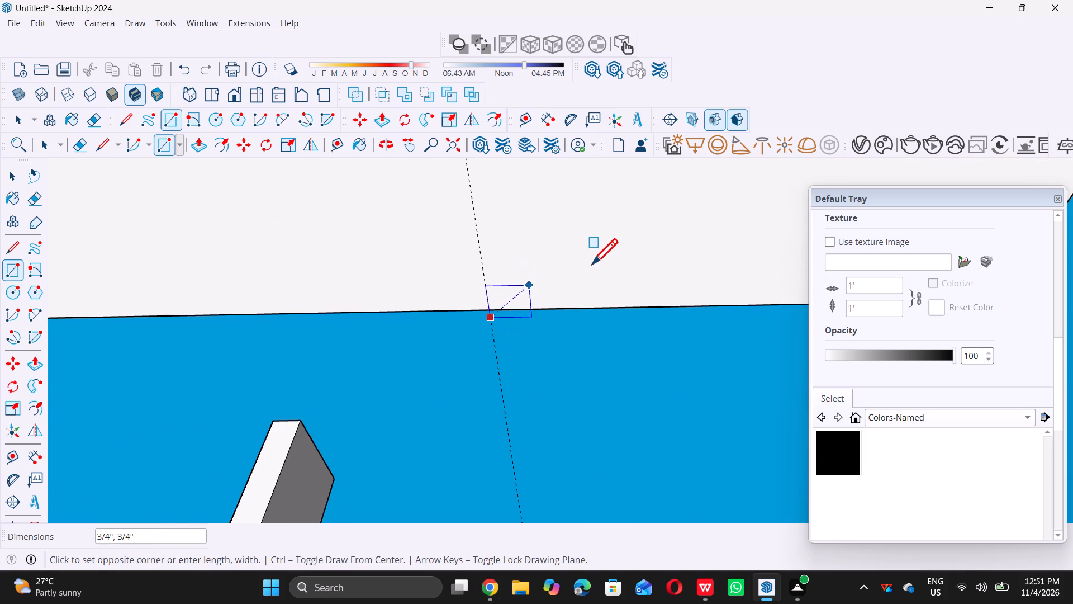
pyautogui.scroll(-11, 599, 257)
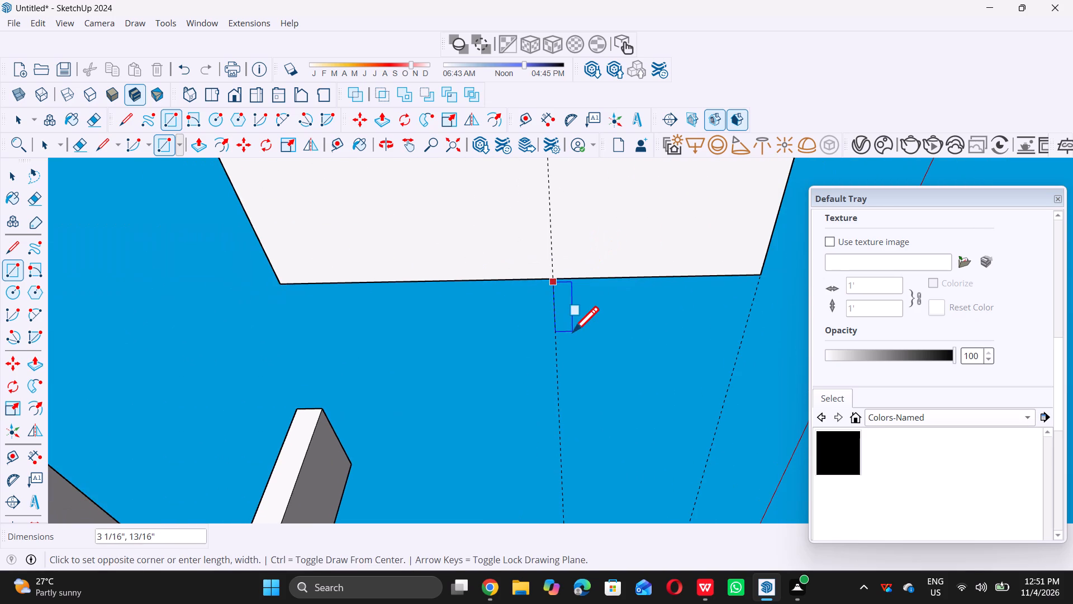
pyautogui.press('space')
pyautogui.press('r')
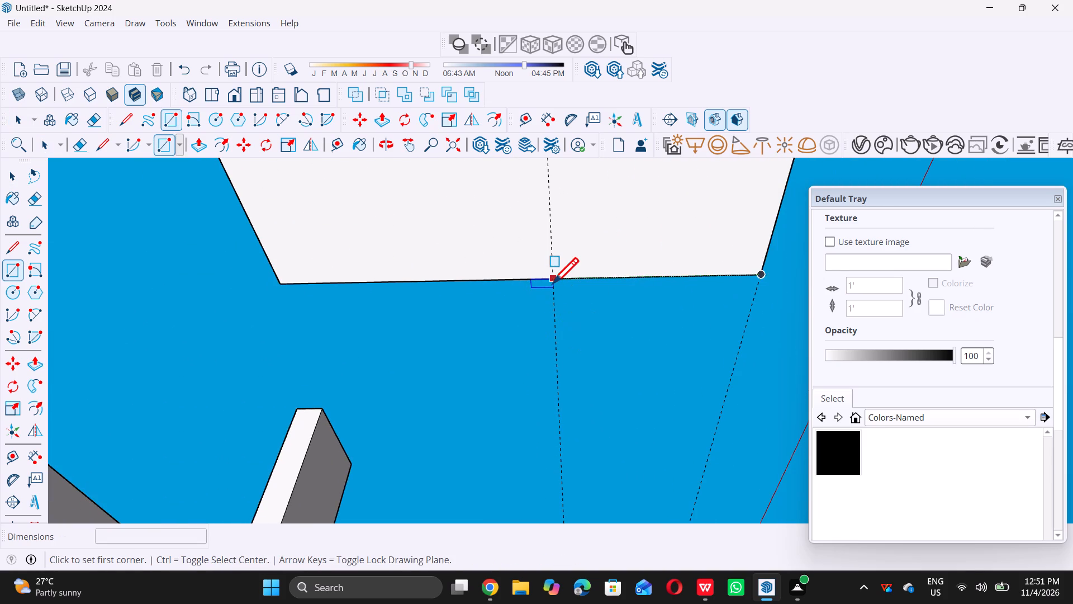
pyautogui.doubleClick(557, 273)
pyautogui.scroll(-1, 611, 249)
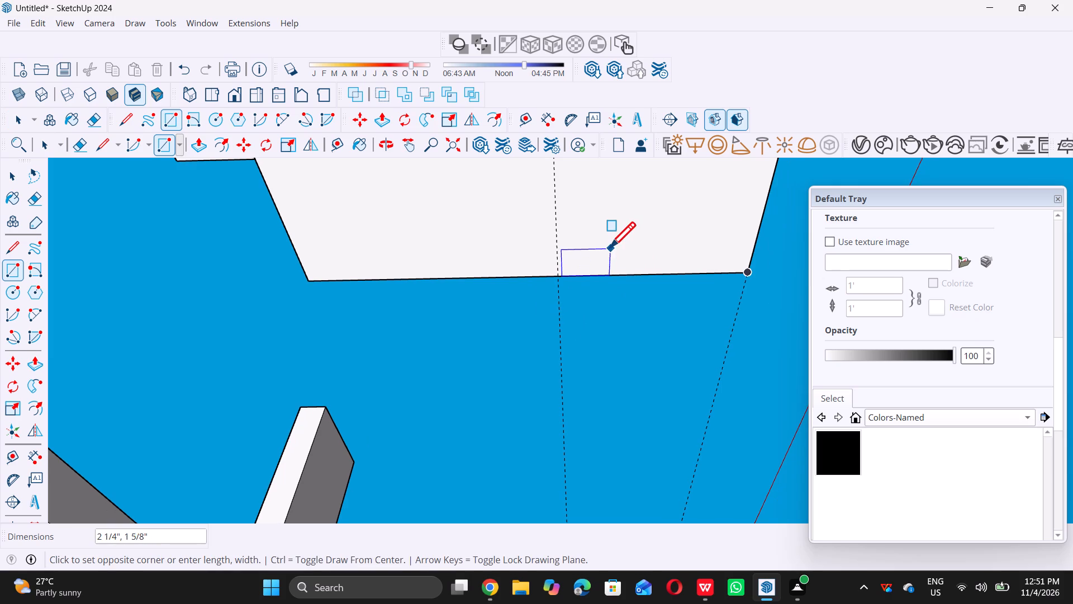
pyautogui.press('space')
# Draw a 9" by 20' rectangle on the lowest step's underside, from the guide line to the front edge's opposite corner.
pyautogui.write('r')
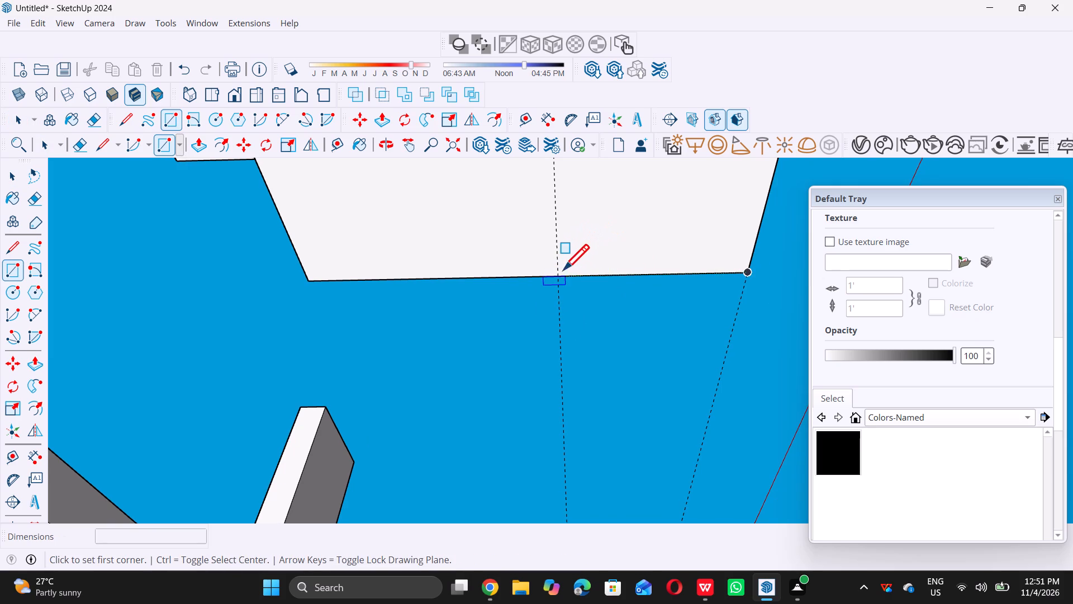
pyautogui.click(562, 273)
pyautogui.scroll(-6, 618, 225)
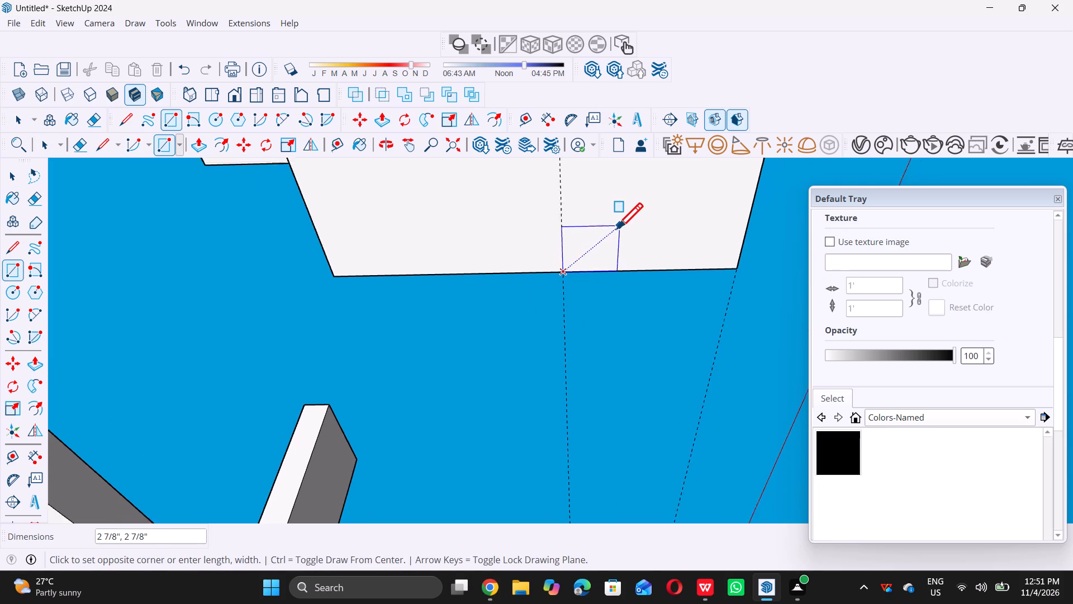
pyautogui.scroll(-12, 617, 228)
pyautogui.scroll(-20, 620, 230)
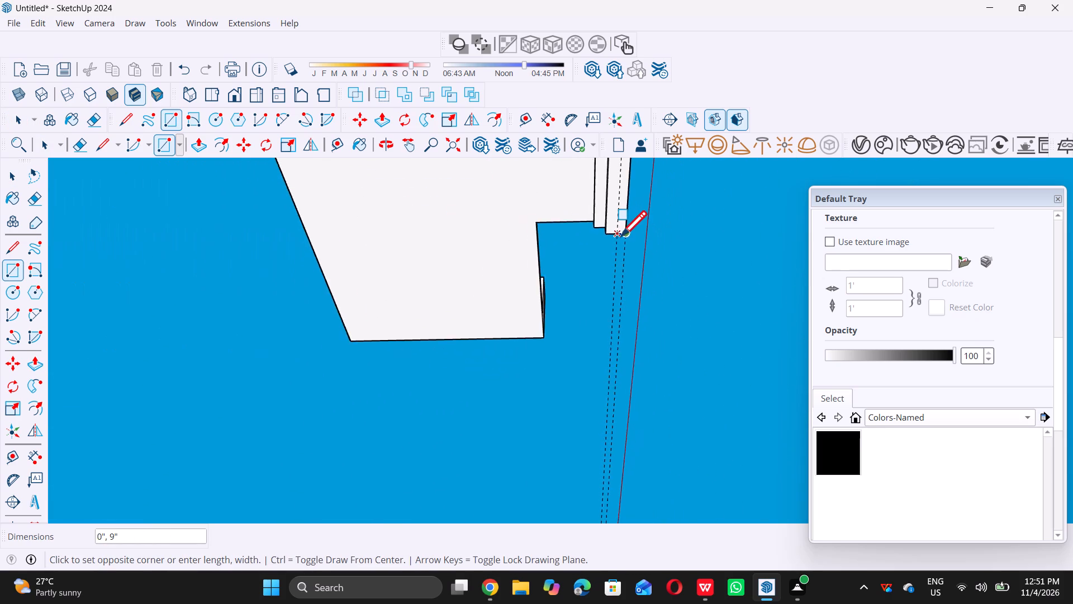
pyautogui.scroll(-18, 621, 236)
pyautogui.scroll(5, 619, 208)
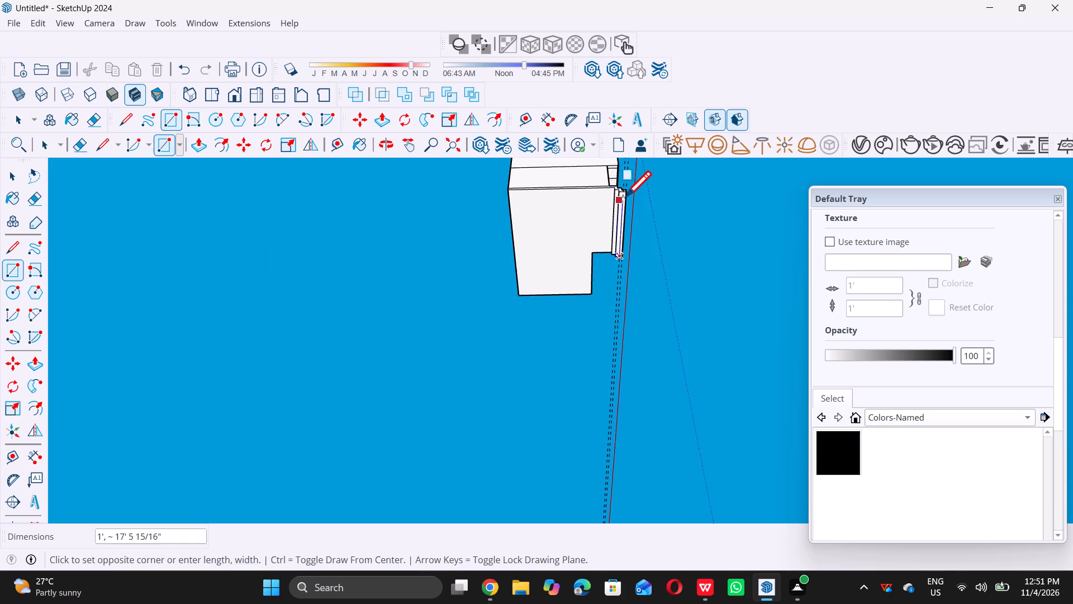
pyautogui.scroll(17, 632, 186)
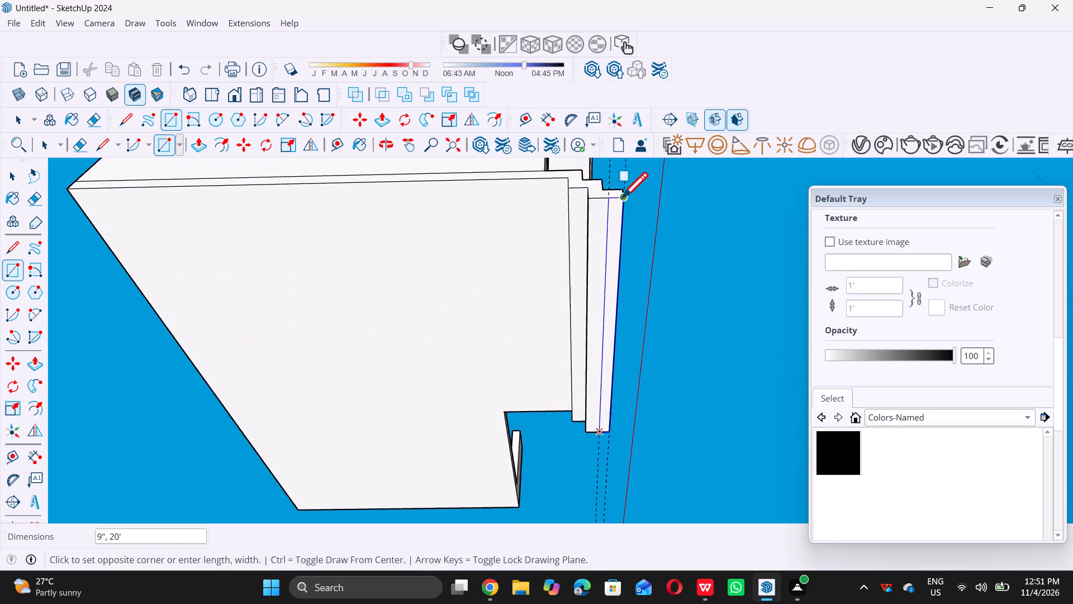
pyautogui.scroll(5, 622, 197)
pyautogui.doubleClick(624, 195)
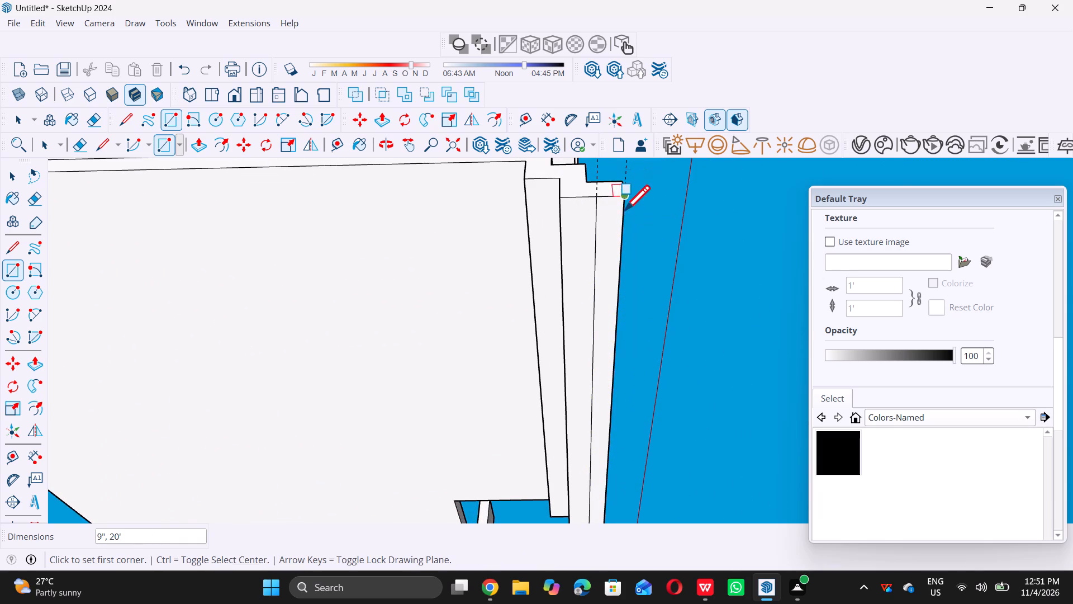
pyautogui.press('space')
# Extrude the 9" wide strip on the underside downward by the previous 1' distance.
pyautogui.scroll(-6, 629, 246)
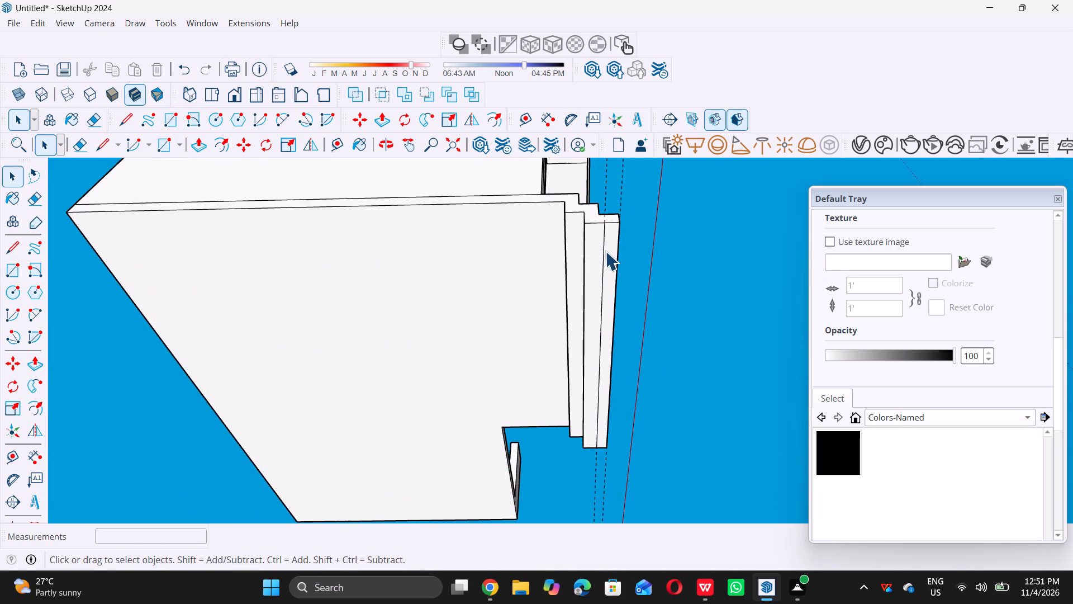
pyautogui.scroll(5, 605, 251)
pyautogui.moveTo(606, 245); pyautogui.dragTo(590, 253, button='middle')
pyautogui.scroll(4, 599, 258)
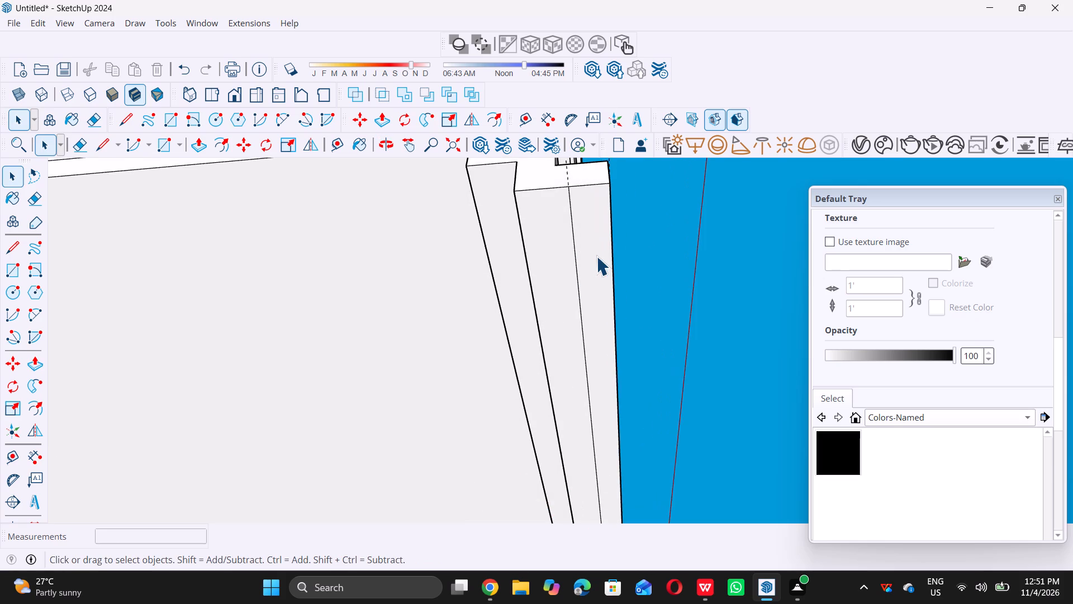
pyautogui.tripleClick(596, 256)
pyautogui.doubleClick(662, 262)
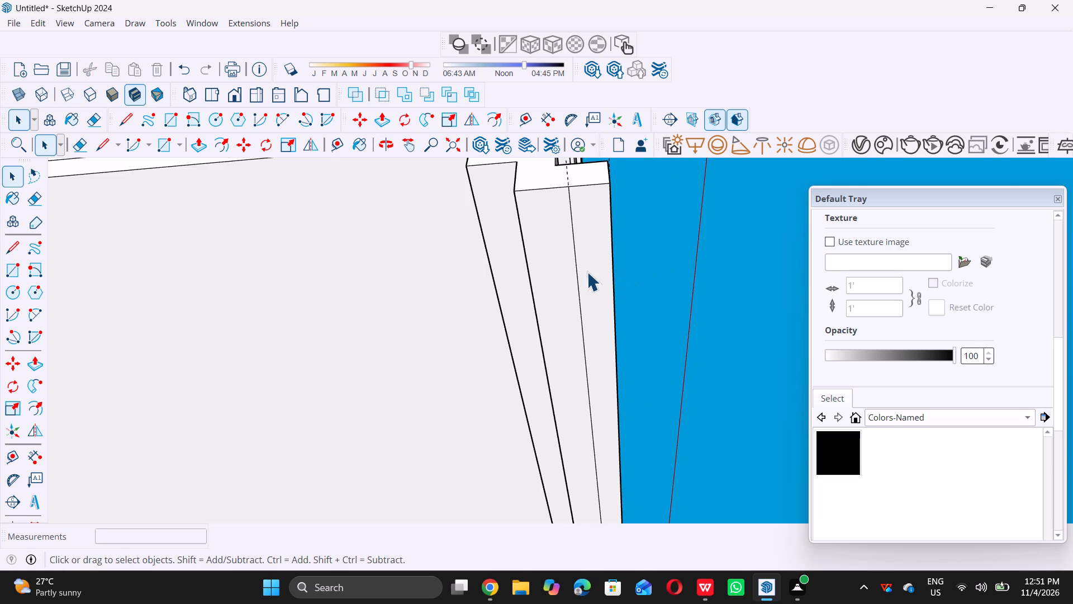
pyautogui.click(590, 273)
pyautogui.press('p')
pyautogui.doubleClick(590, 271)
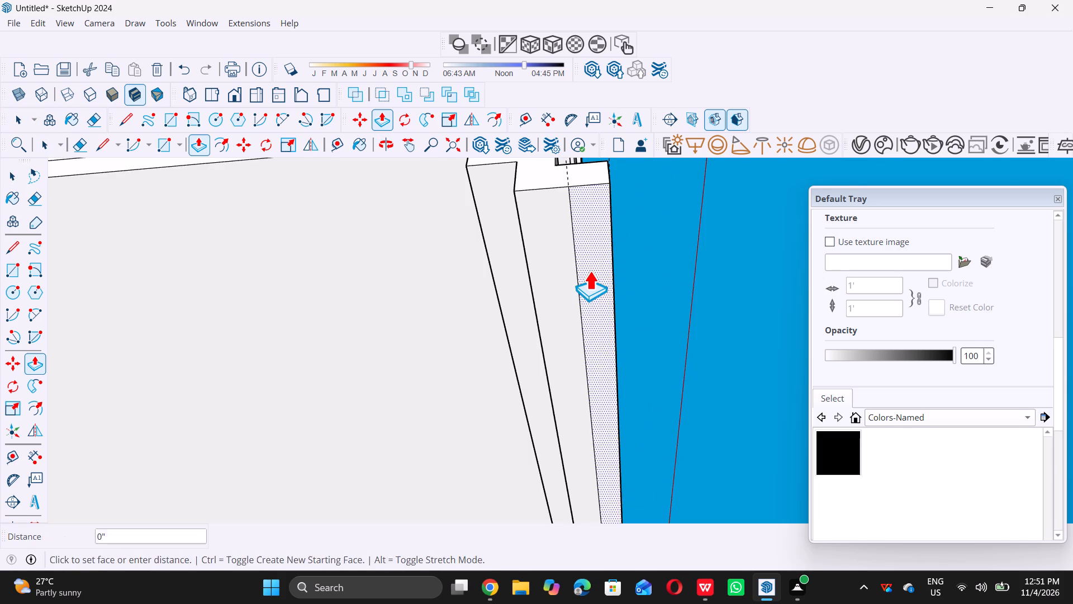
pyautogui.press('space')
# Delete all guide lines from the model.
pyautogui.scroll(-7, 583, 288)
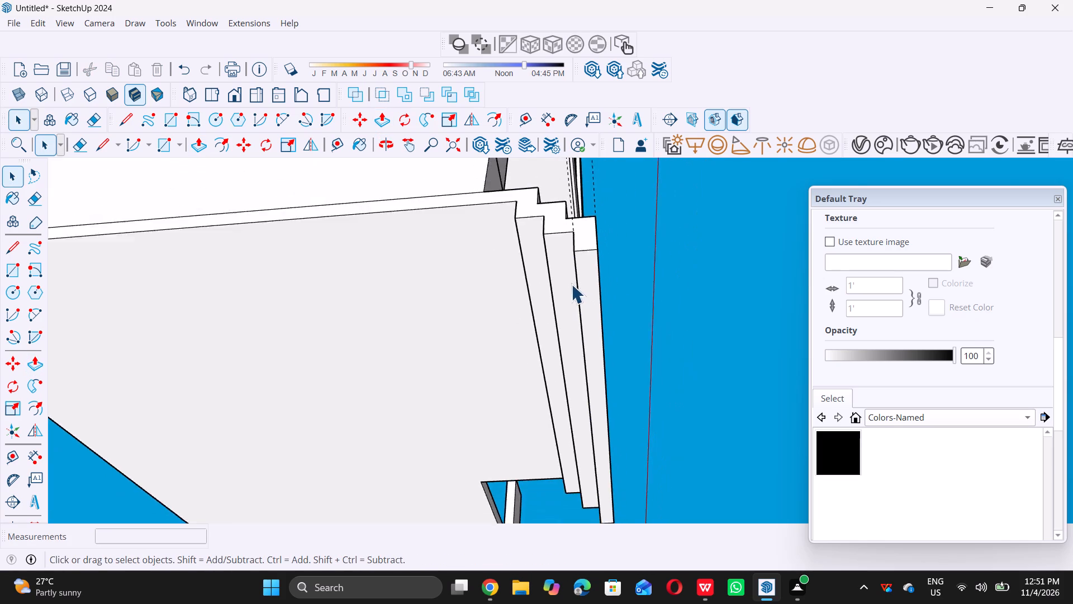
pyautogui.scroll(-16, 571, 284)
pyautogui.moveTo(555, 233); pyautogui.dragTo(456, 464, button='middle')
pyautogui.scroll(-1, 456, 464)
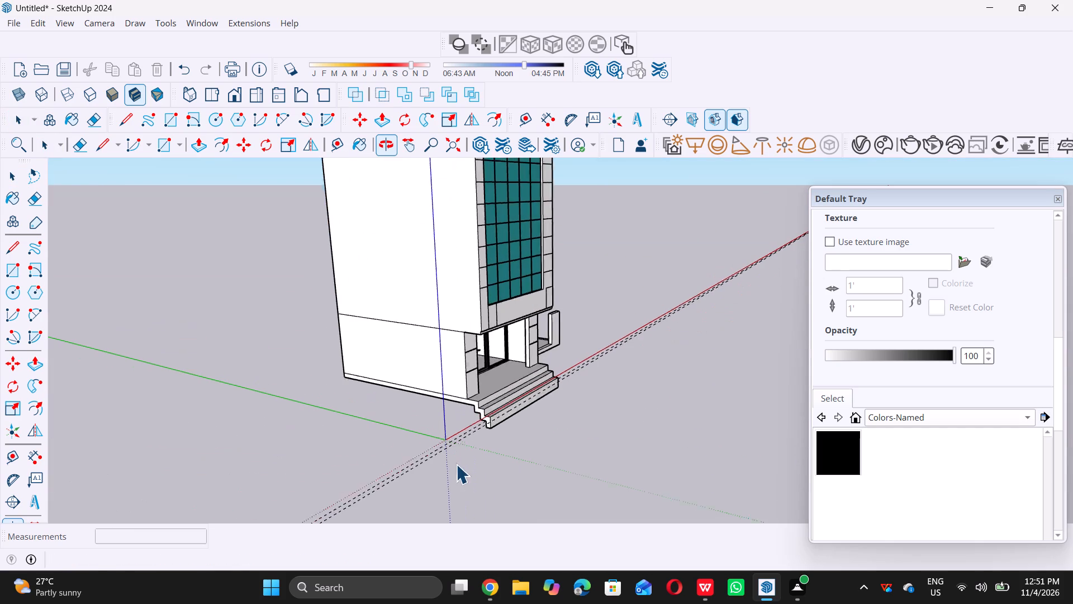
pyautogui.tripleClick(40, 20)
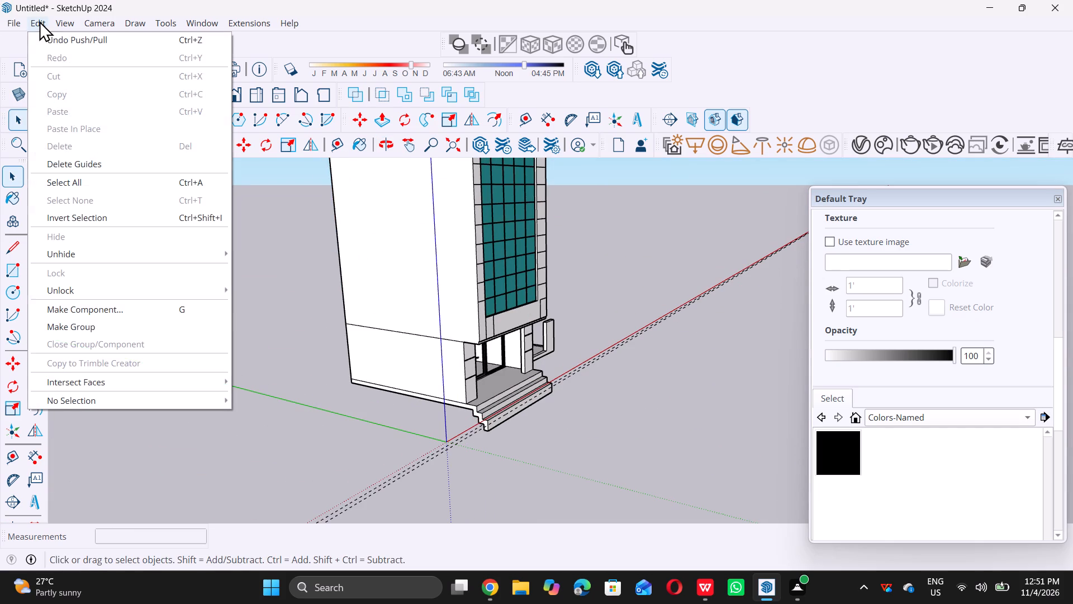
pyautogui.tripleClick(107, 169)
# Place a guide line 9" above the bottom edge on the lowest step's front face.
pyautogui.scroll(-7, 110, 174)
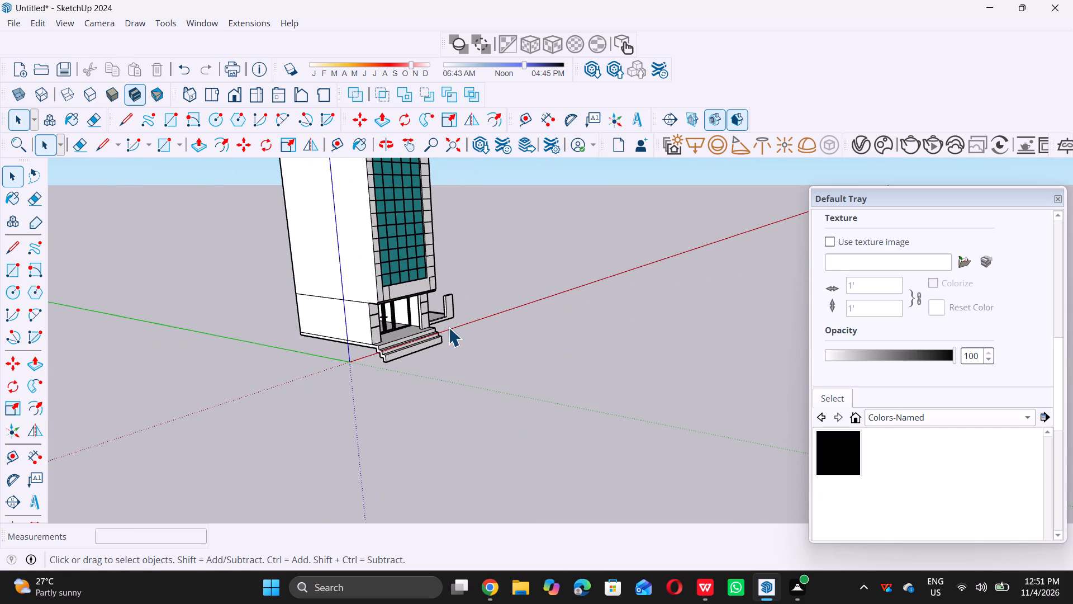
pyautogui.moveTo(444, 333); pyautogui.dragTo(435, 374, button='middle')
pyautogui.scroll(10, 426, 380)
pyautogui.scroll(6, 333, 326)
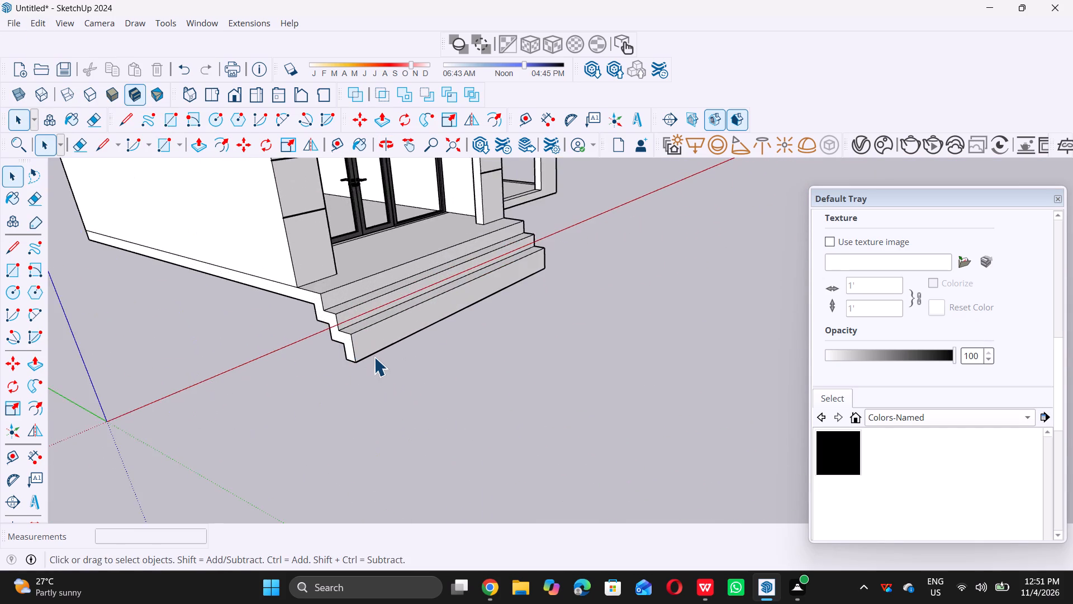
pyautogui.scroll(12, 374, 357)
pyautogui.press('t')
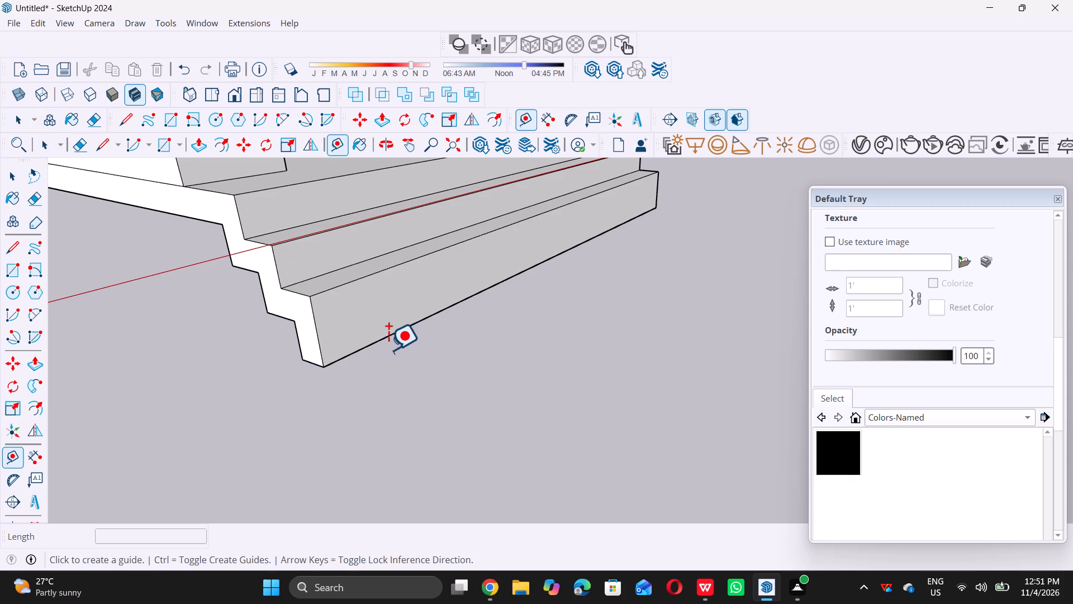
pyautogui.tripleClick(388, 335)
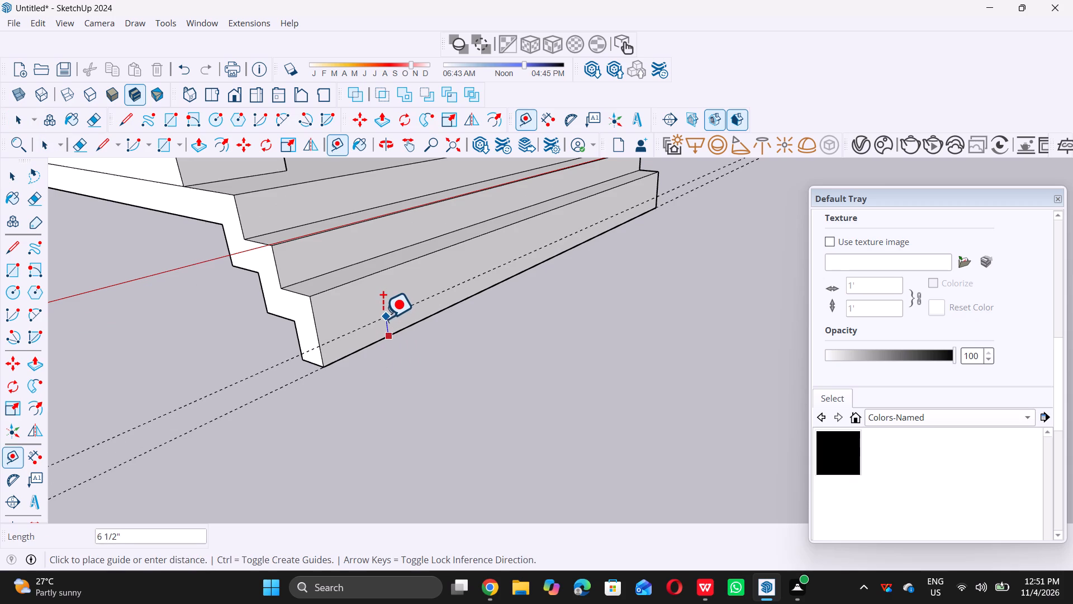
pyautogui.press('9')
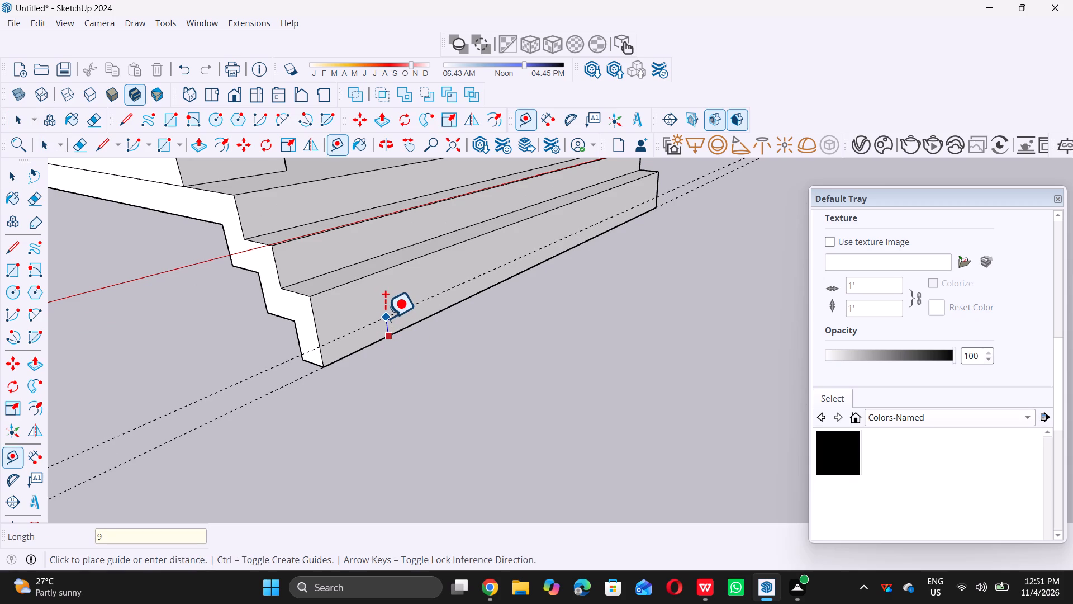
pyautogui.hotkey('shift', '"')
pyautogui.press('Return')
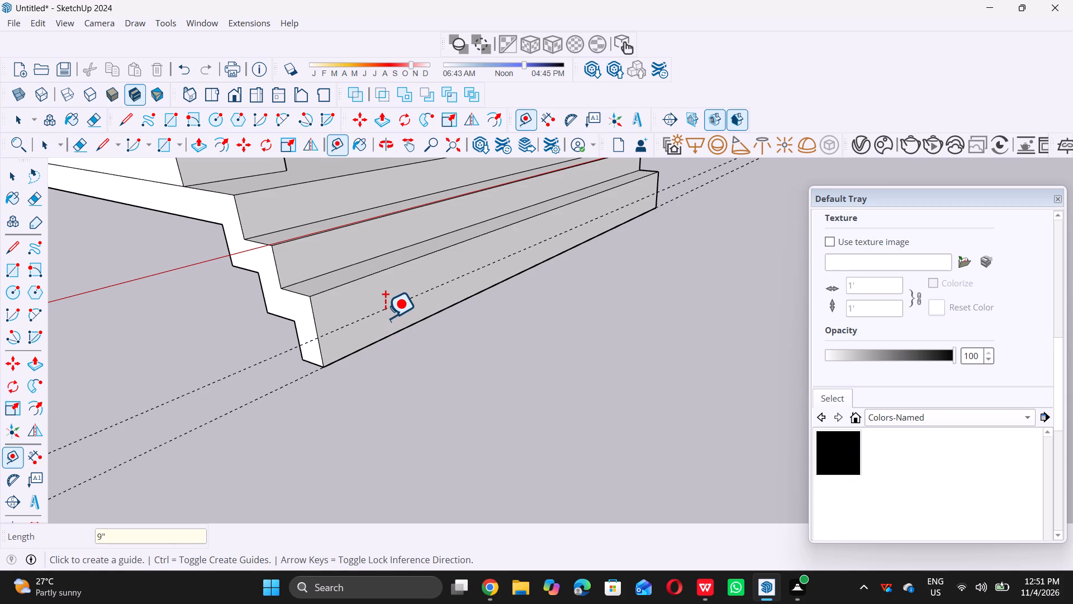
# Try to draw a 9" by 20' rectangle from the front face's bottom corner up to the guide line, and undo the last action.
pyautogui.press('space')
pyautogui.press('r')
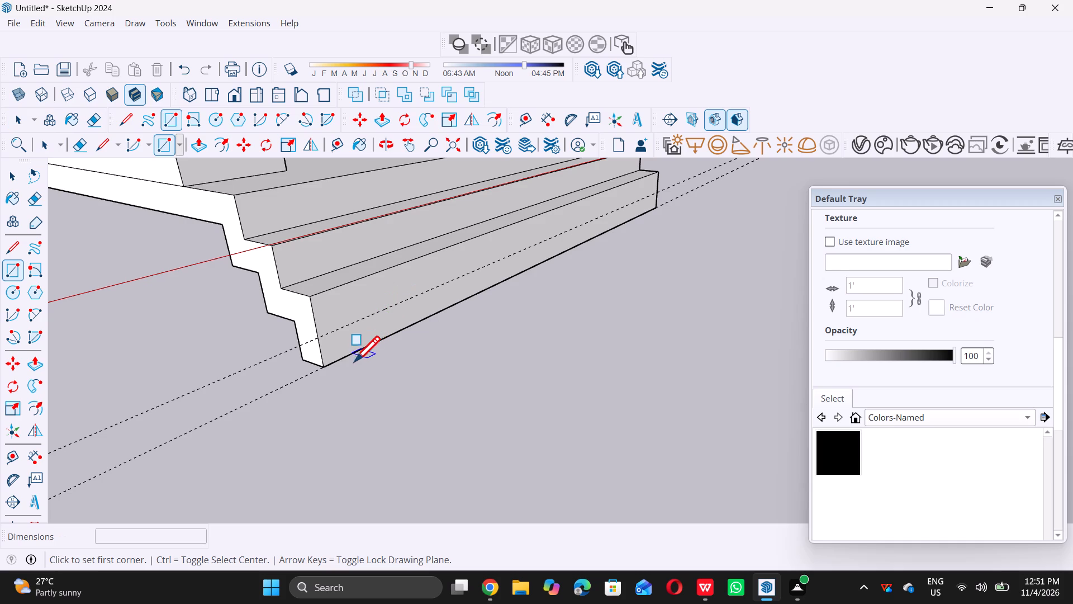
pyautogui.tripleClick(327, 365)
pyautogui.click(328, 364)
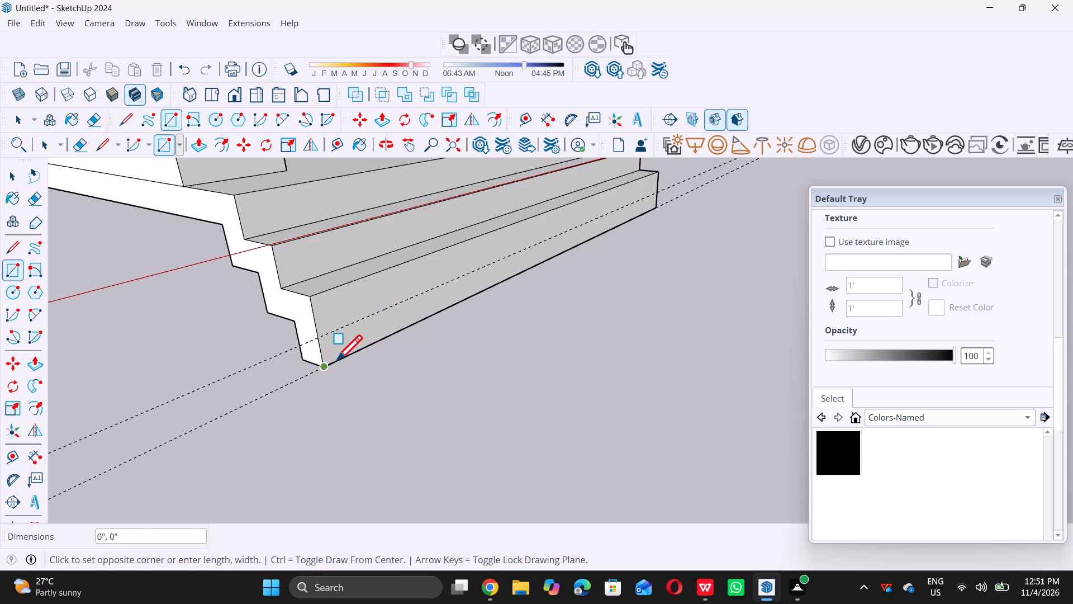
pyautogui.tripleClick(657, 188)
pyautogui.doubleClick(657, 186)
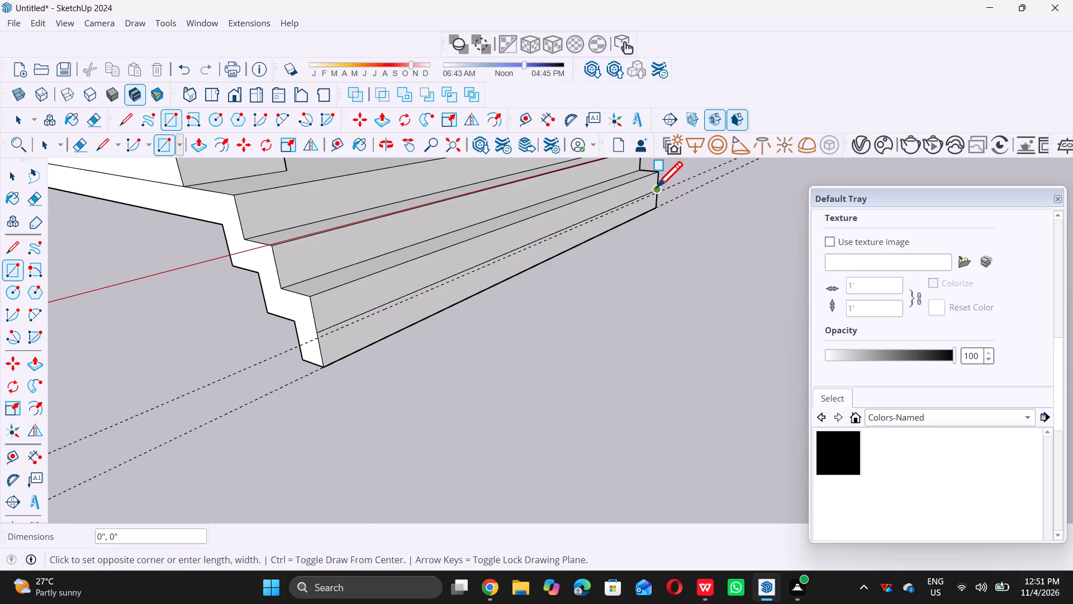
pyautogui.hotkey('ctrl', 'z')
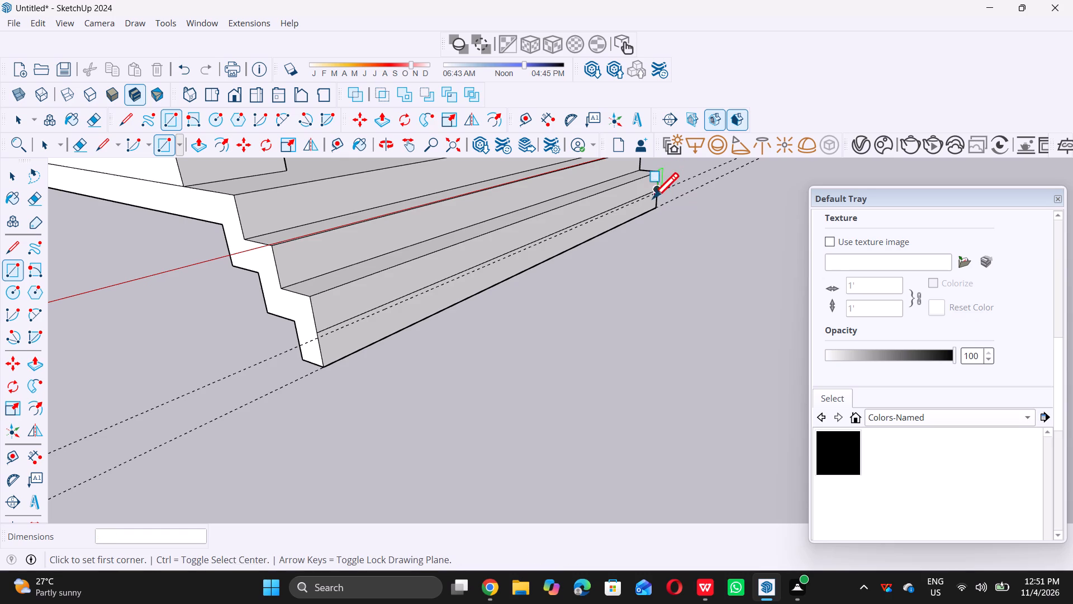
# Draw a 9" by 20' rectangle from the front face's bottom corner to the guide line at the face's far end.
pyautogui.scroll(12, 336, 338)
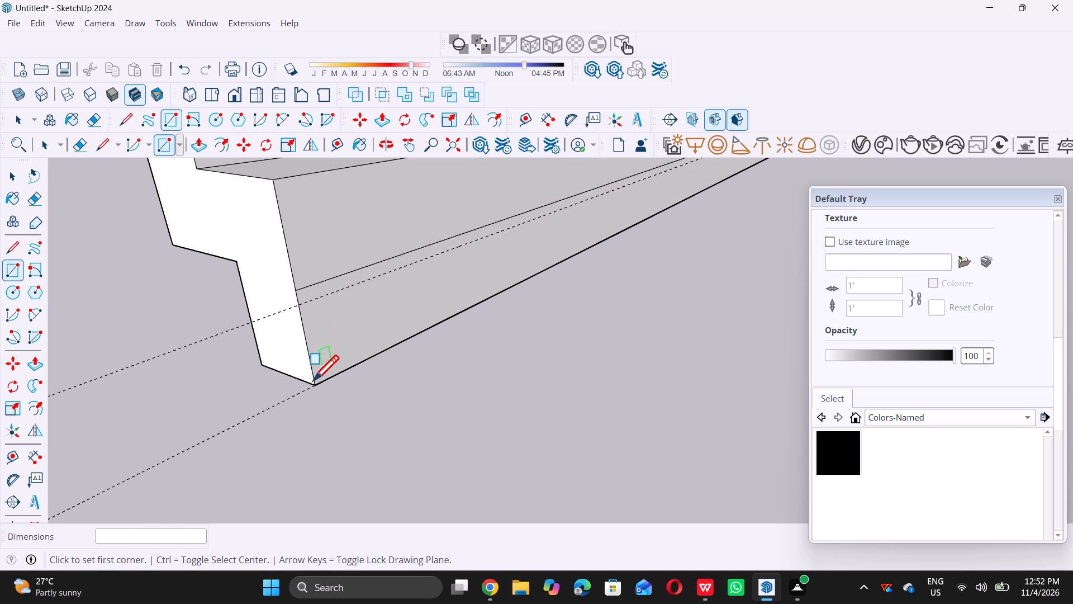
pyautogui.tripleClick(321, 384)
pyautogui.scroll(-7, 478, 287)
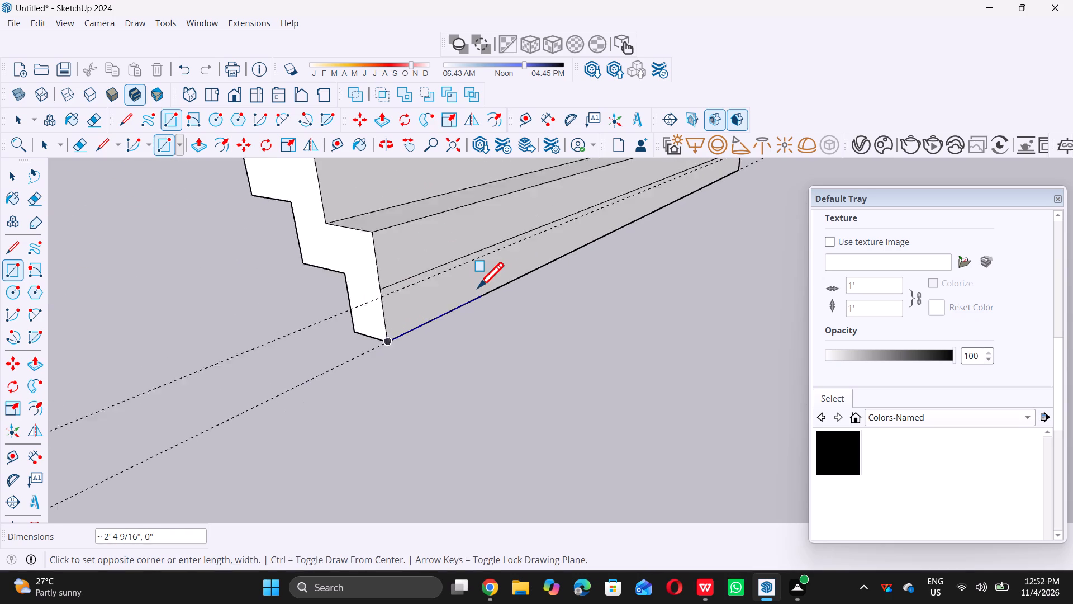
pyautogui.scroll(-8, 478, 287)
pyautogui.scroll(7, 667, 195)
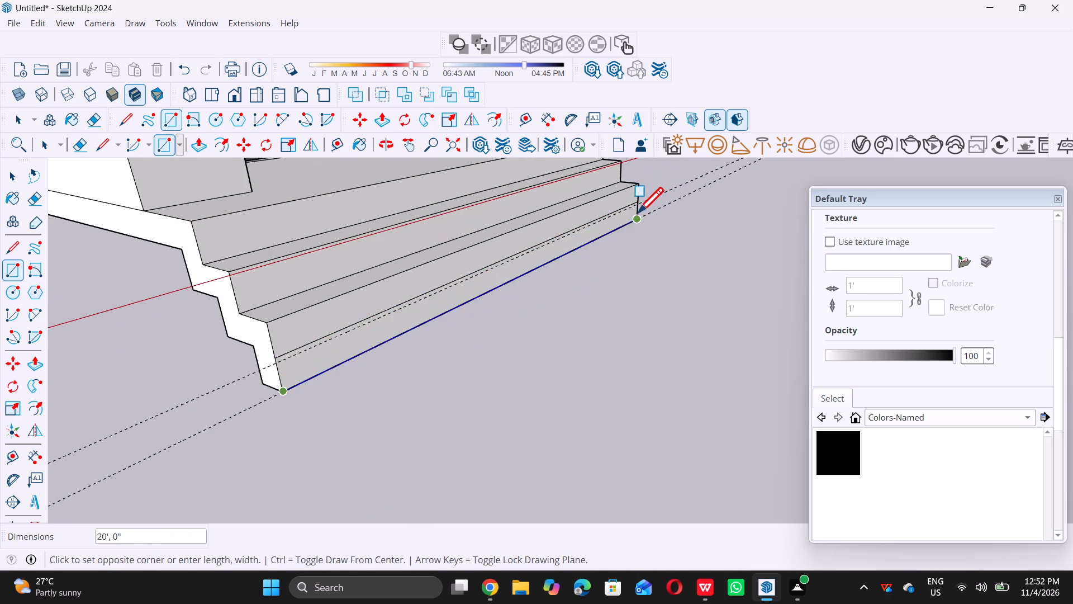
pyautogui.scroll(8, 638, 213)
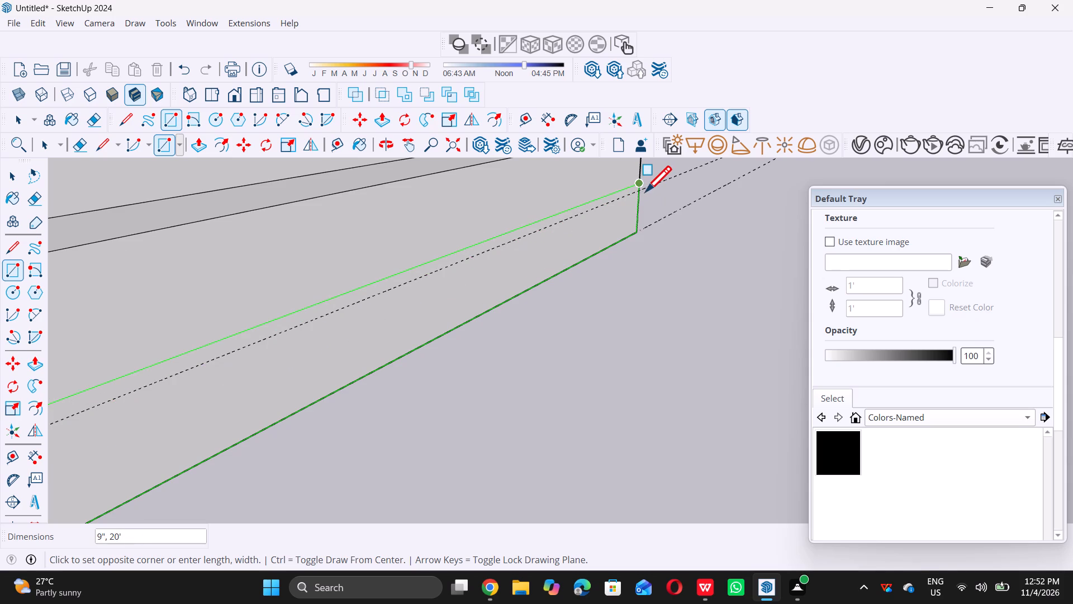
pyautogui.scroll(4, 643, 188)
pyautogui.tripleClick(640, 191)
pyautogui.click(640, 191)
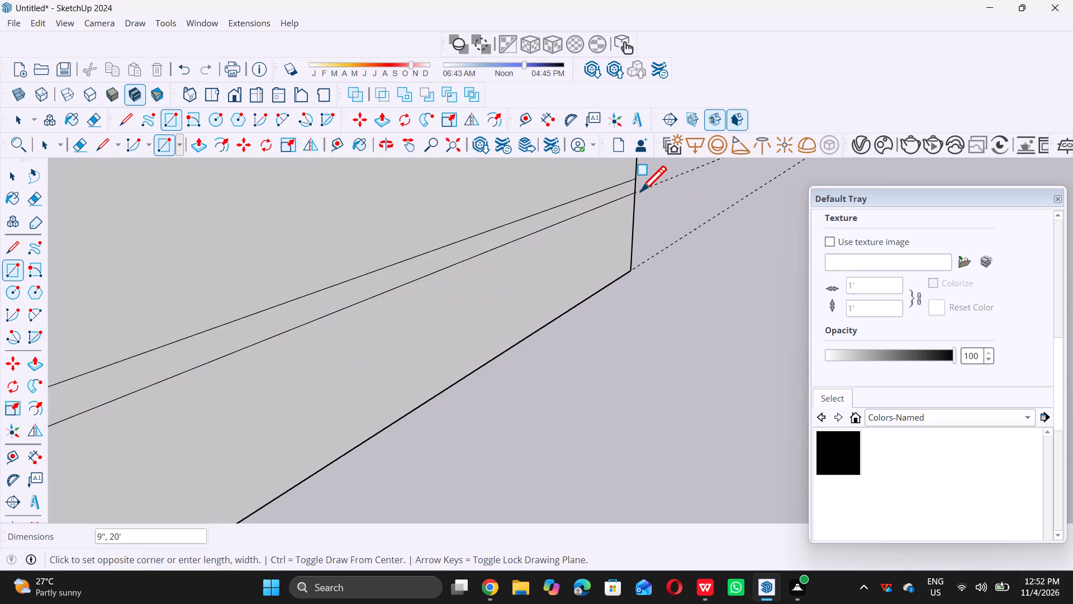
# Erase the extra horizontal edge just above the 9" rectangle on the lowest step's front face.
pyautogui.press('space')
pyautogui.press('e')
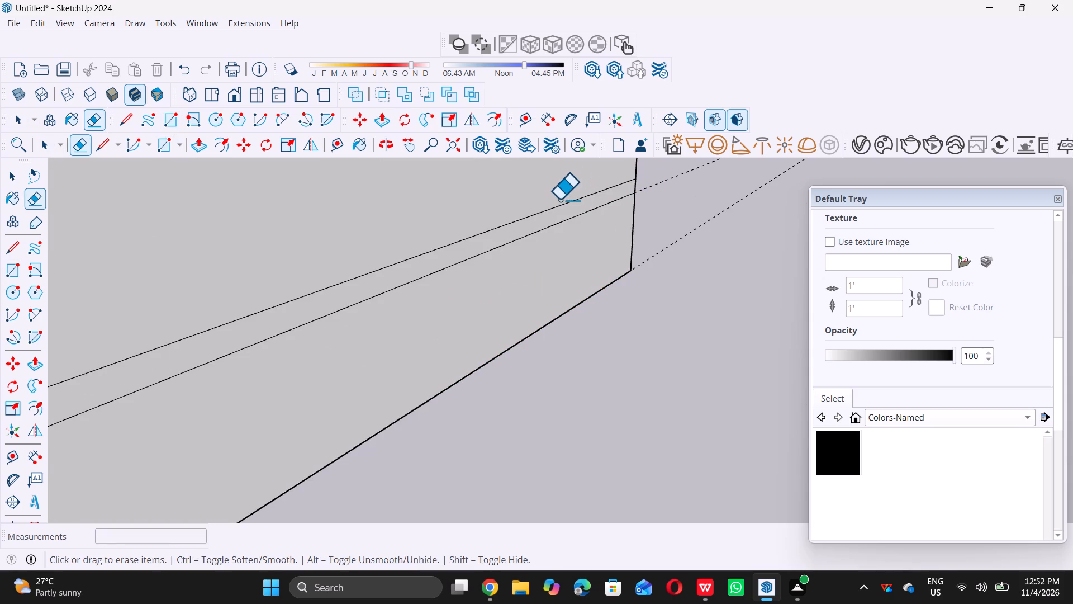
pyautogui.tripleClick(559, 204)
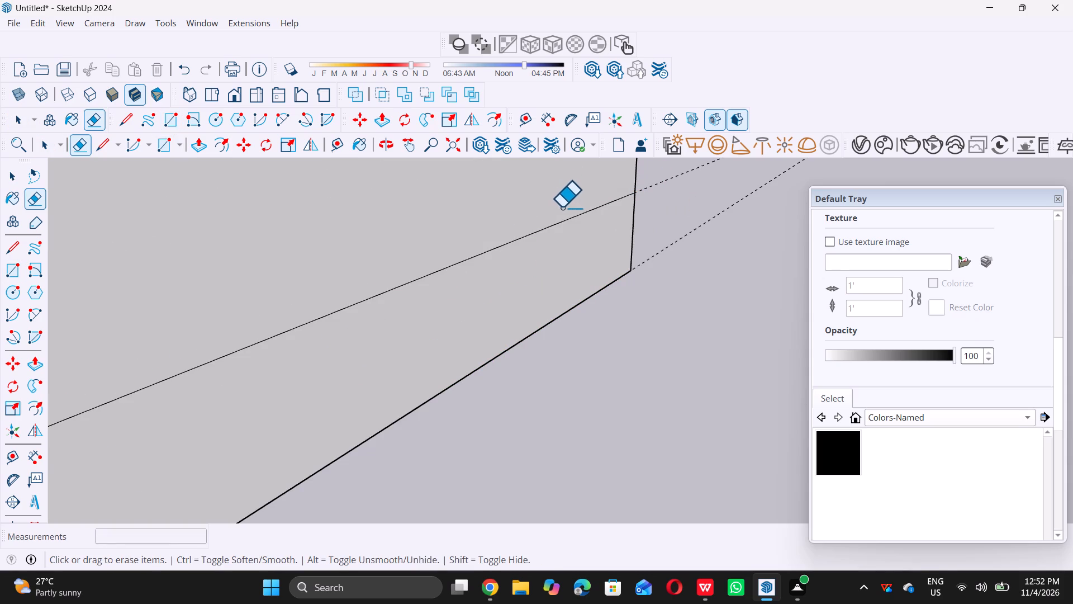
pyautogui.press('space')
# Push/Pull the 9" bottom strip outward by the previously used step depth to form another step.
pyautogui.scroll(-18, 563, 207)
pyautogui.scroll(-7, 746, 246)
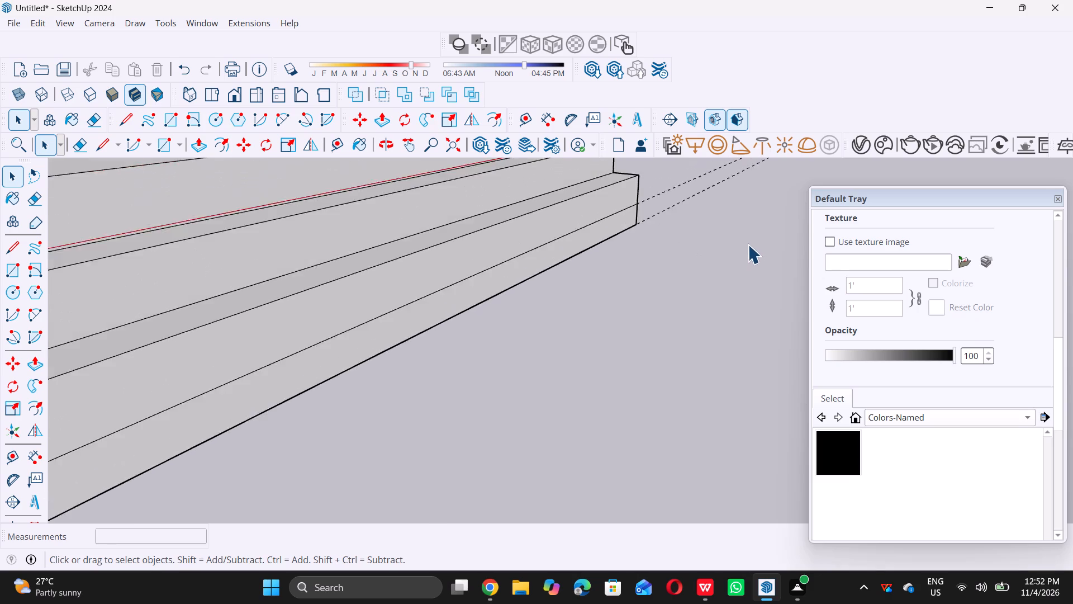
pyautogui.scroll(-15, 748, 244)
pyautogui.scroll(7, 569, 327)
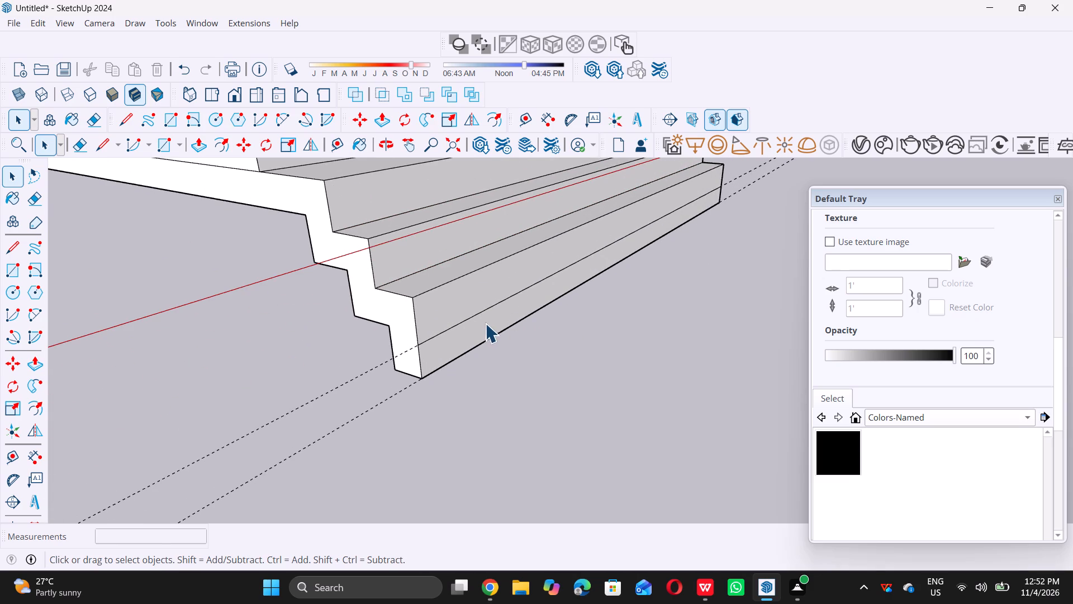
pyautogui.tripleClick(486, 323)
pyautogui.doubleClick(486, 323)
pyautogui.doubleClick(530, 369)
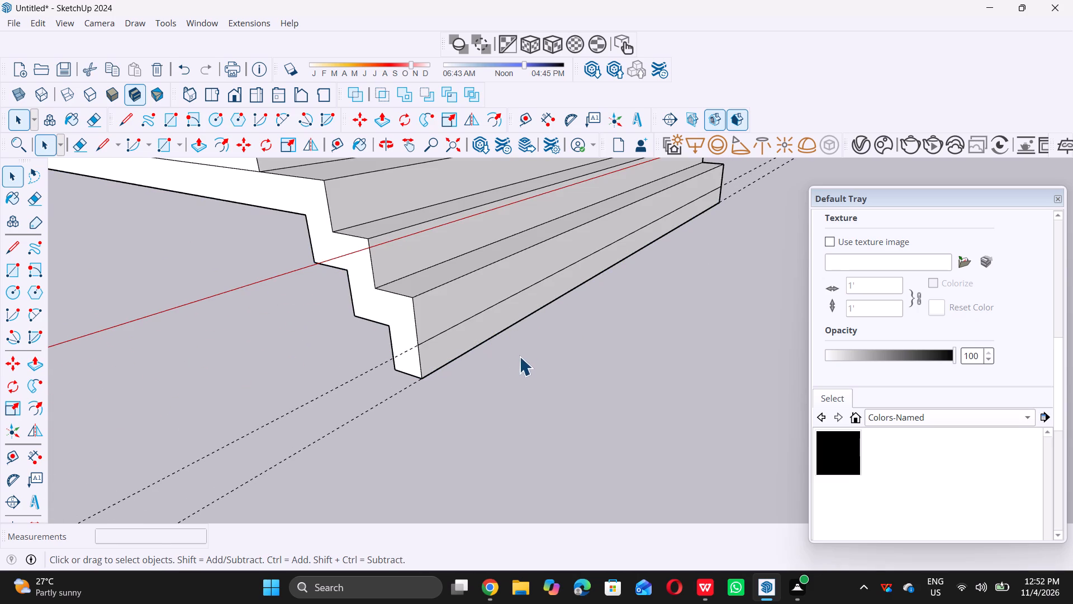
pyautogui.tripleClick(487, 321)
pyautogui.doubleClick(556, 357)
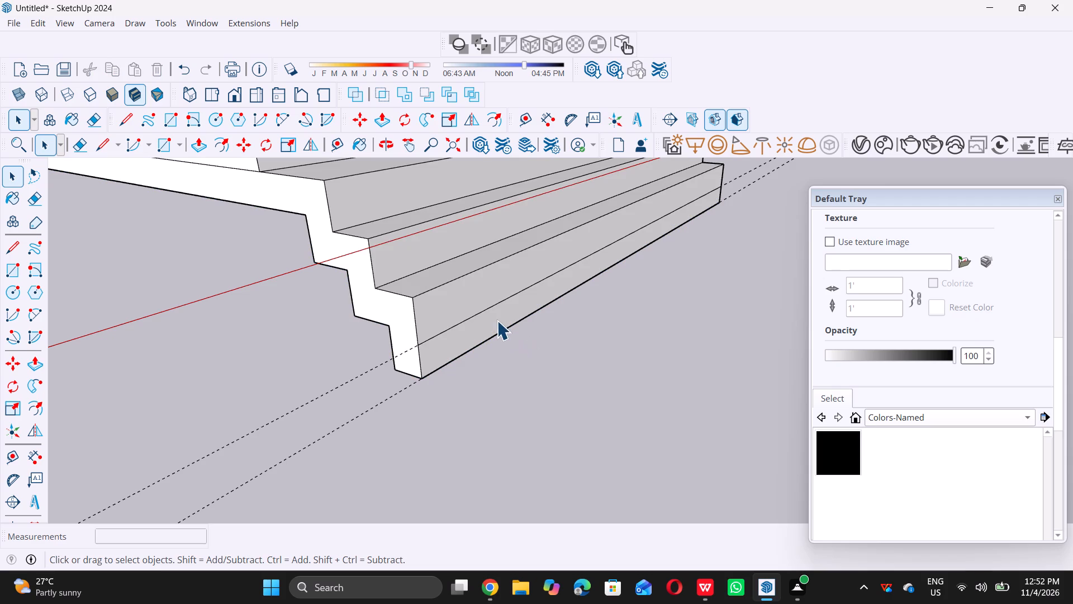
pyautogui.doubleClick(496, 319)
pyautogui.press('p')
pyautogui.doubleClick(496, 318)
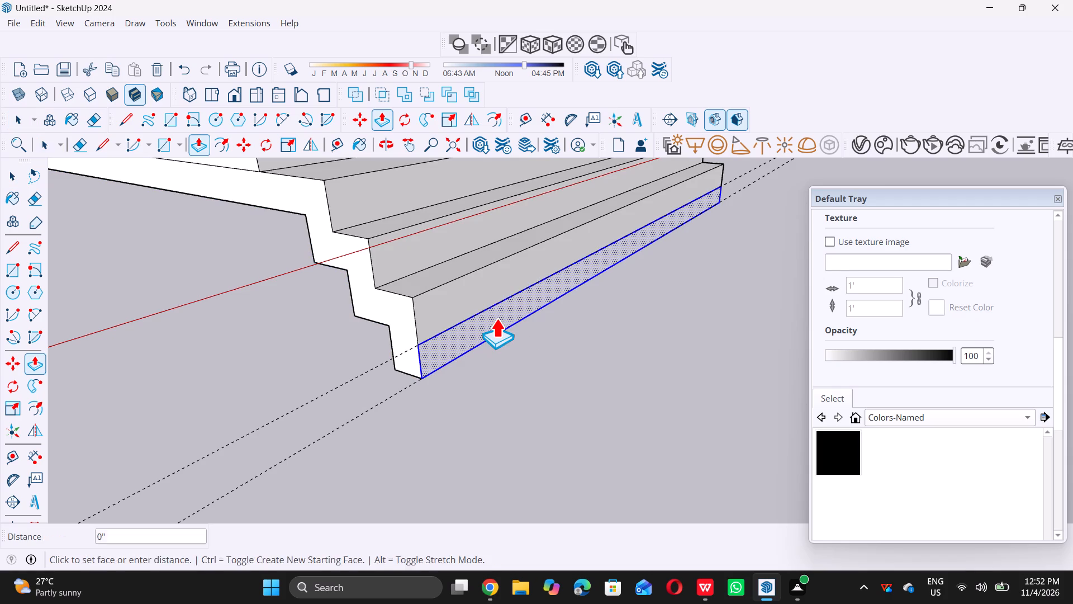
pyautogui.press('space')
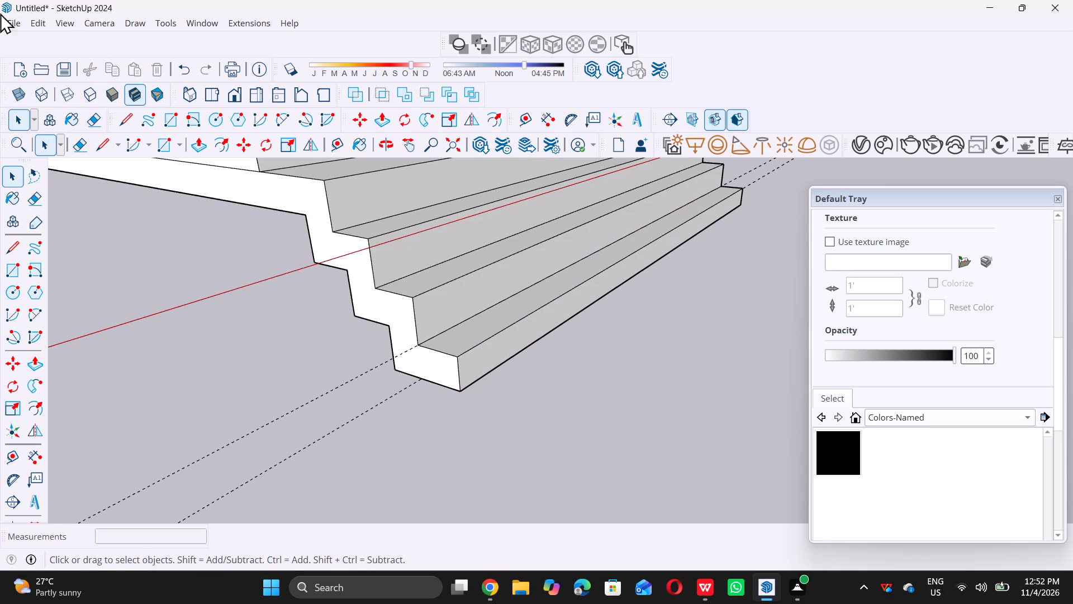
# Delete all guide lines from the model.
pyautogui.doubleClick(45, 18)
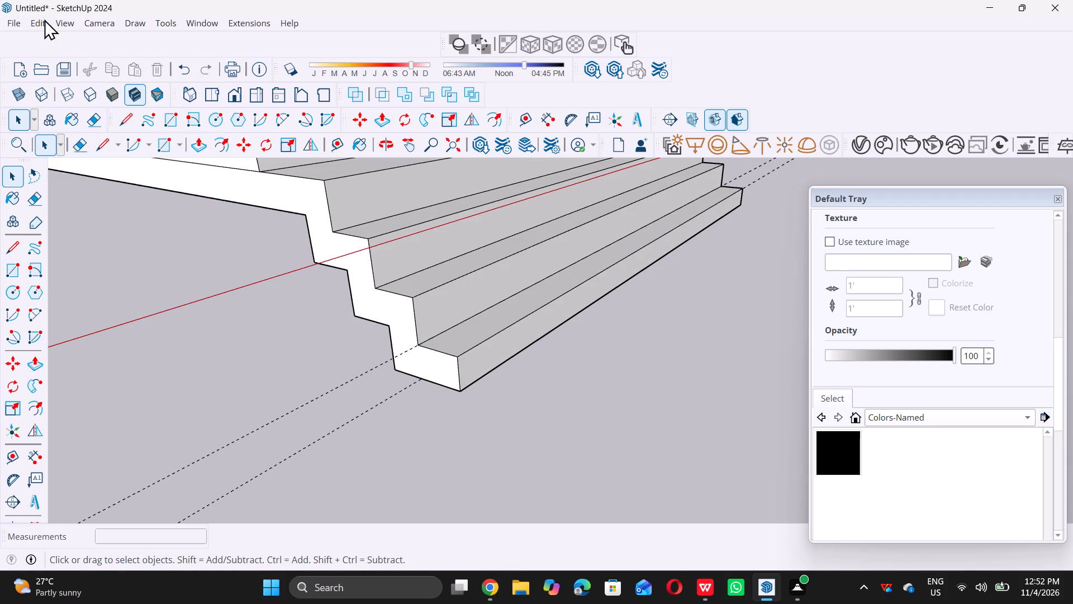
pyautogui.tripleClick(38, 21)
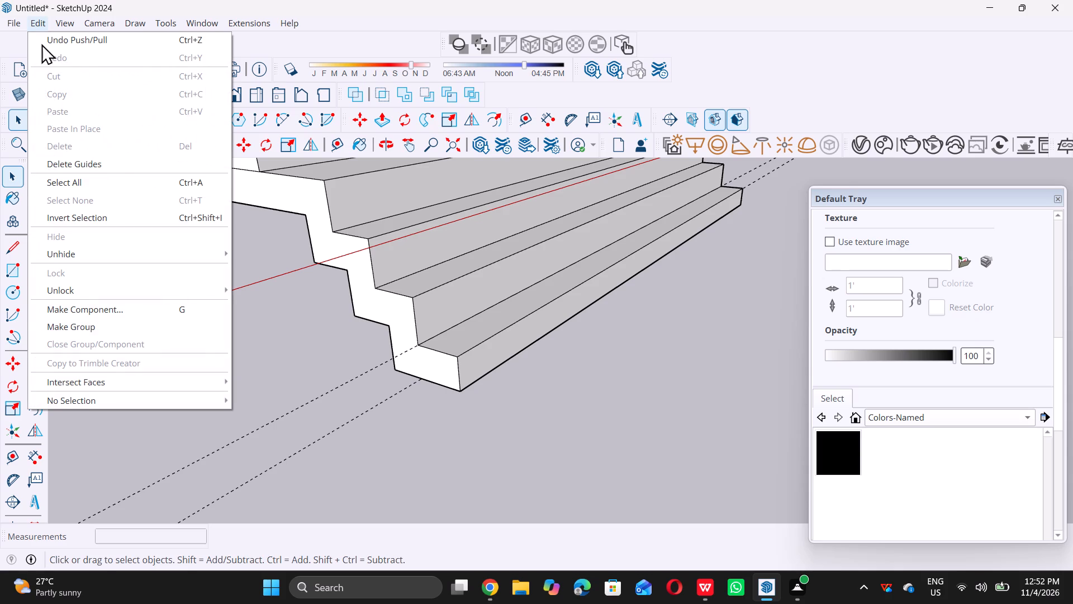
pyautogui.doubleClick(123, 167)
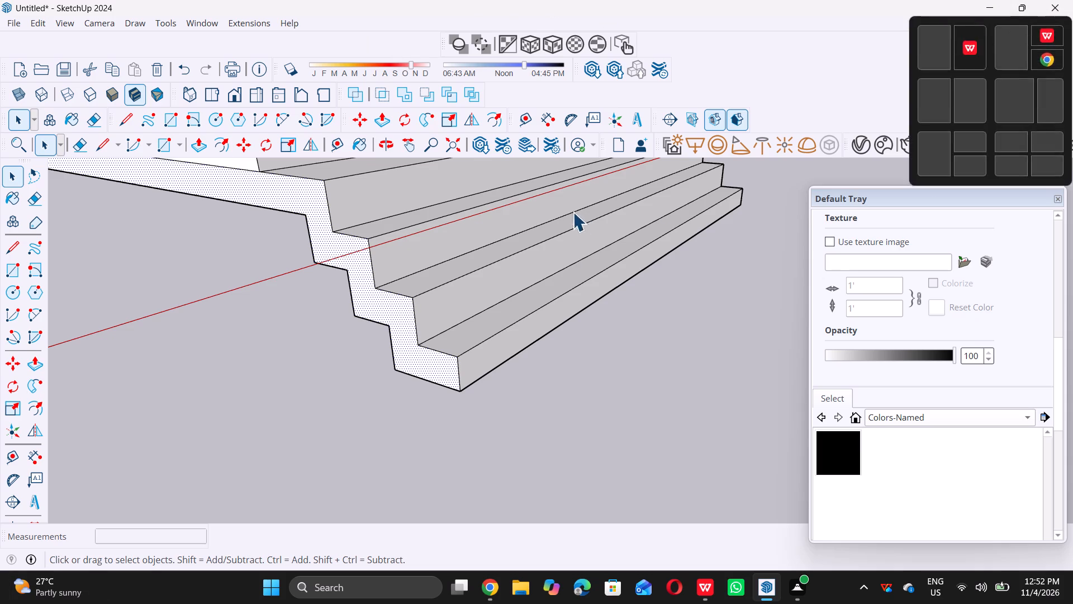
# Push/Pull the back face of the upper step beneath the base 25' 7 1/8" toward the building's rear.
pyautogui.scroll(-11, 542, 350)
pyautogui.tripleClick(569, 422)
pyautogui.scroll(-7, 566, 422)
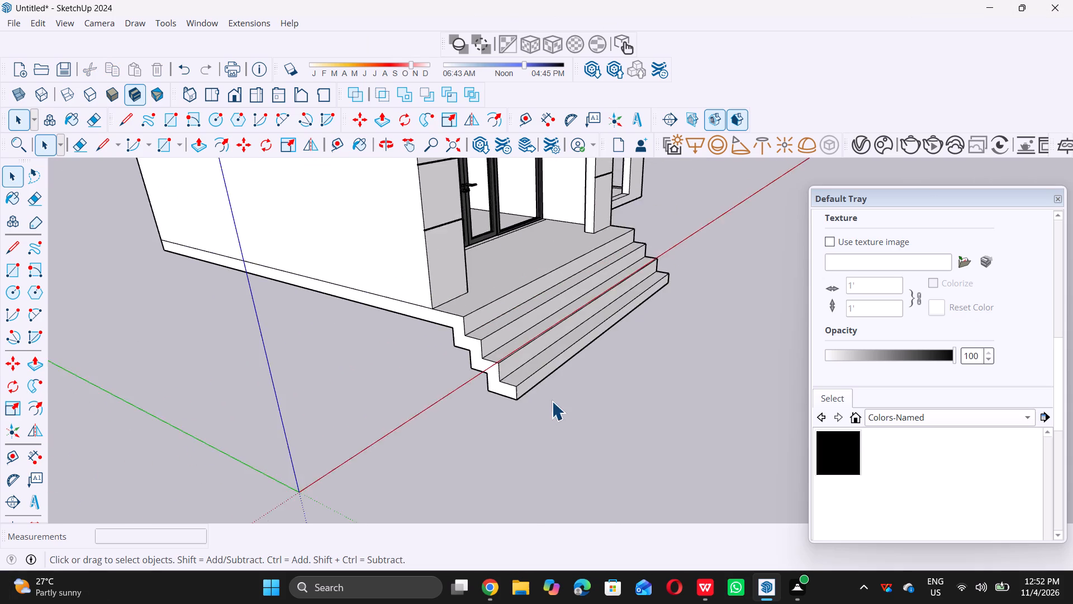
pyautogui.scroll(-19, 552, 401)
pyautogui.moveTo(427, 438); pyautogui.dragTo(677, 327, button='middle')
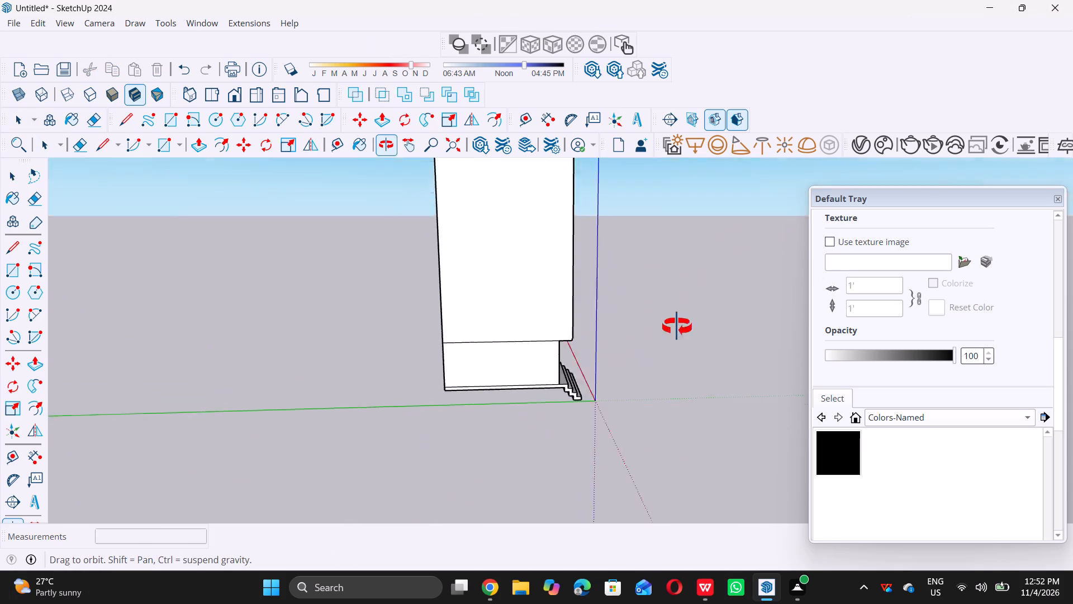
pyautogui.moveTo(677, 327); pyautogui.dragTo(692, 319, button='middle')
pyautogui.moveTo(499, 432); pyautogui.dragTo(523, 412, button='middle')
pyautogui.moveTo(523, 412); pyautogui.dragTo(500, 449, button='middle')
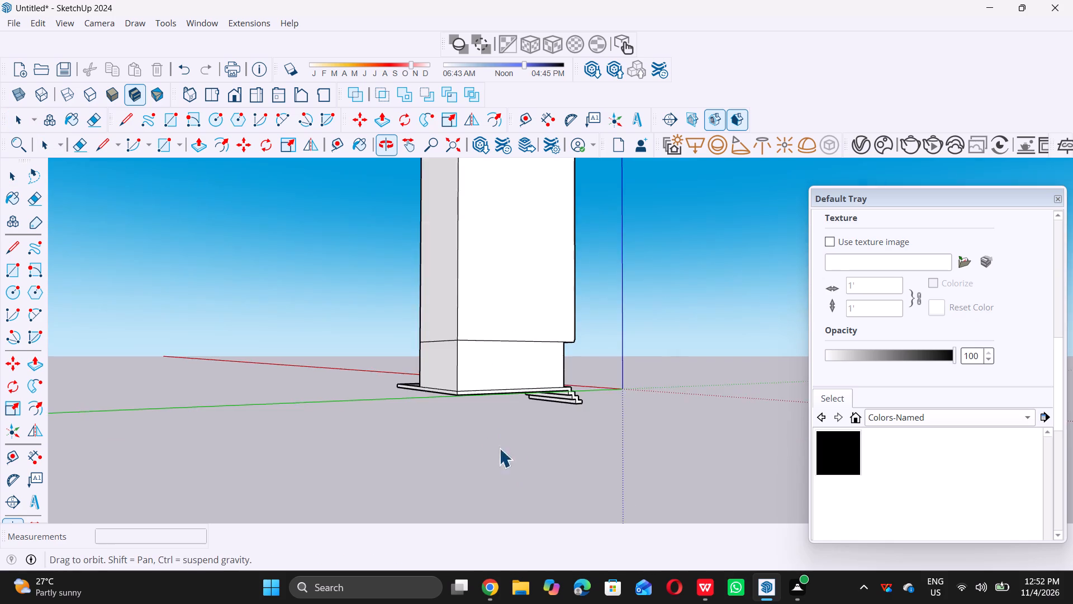
pyautogui.scroll(8, 529, 413)
pyautogui.scroll(12, 578, 374)
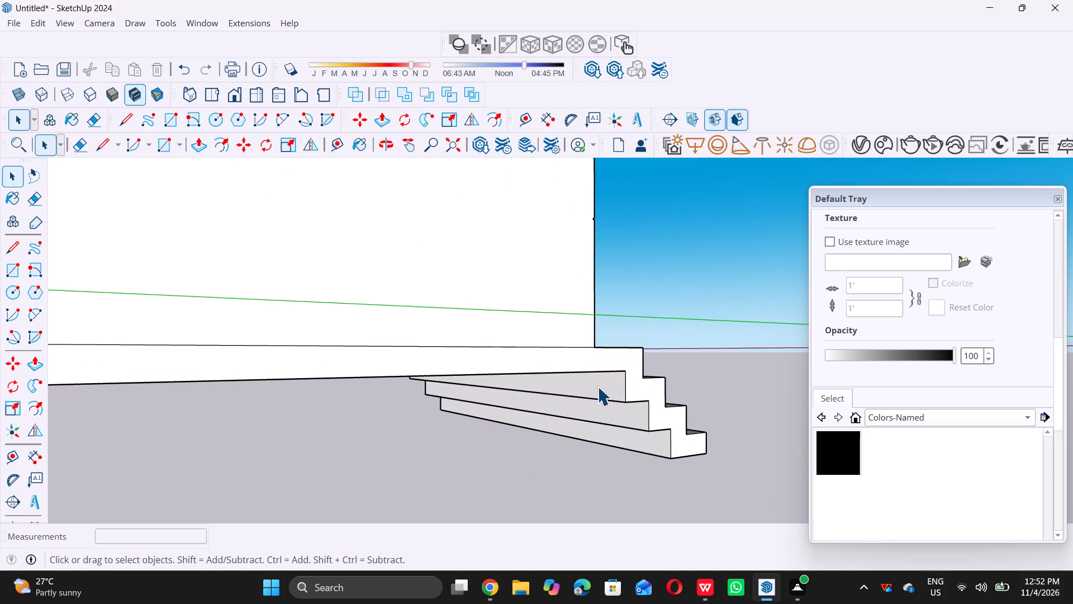
pyautogui.scroll(9, 599, 375)
pyautogui.doubleClick(606, 388)
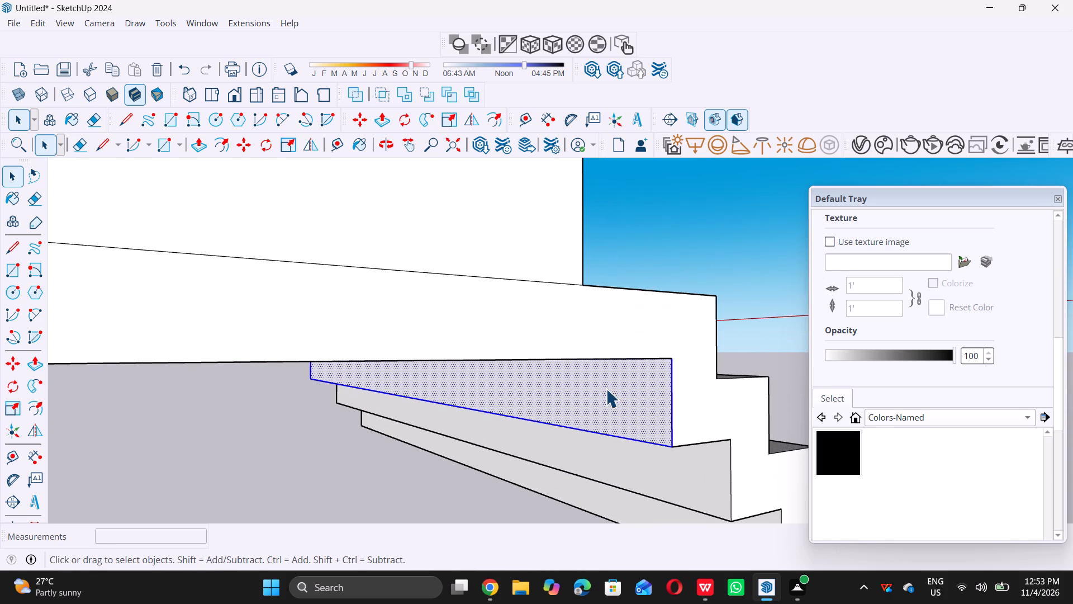
pyautogui.press('p')
pyautogui.tripleClick(606, 389)
pyautogui.scroll(-10, 504, 409)
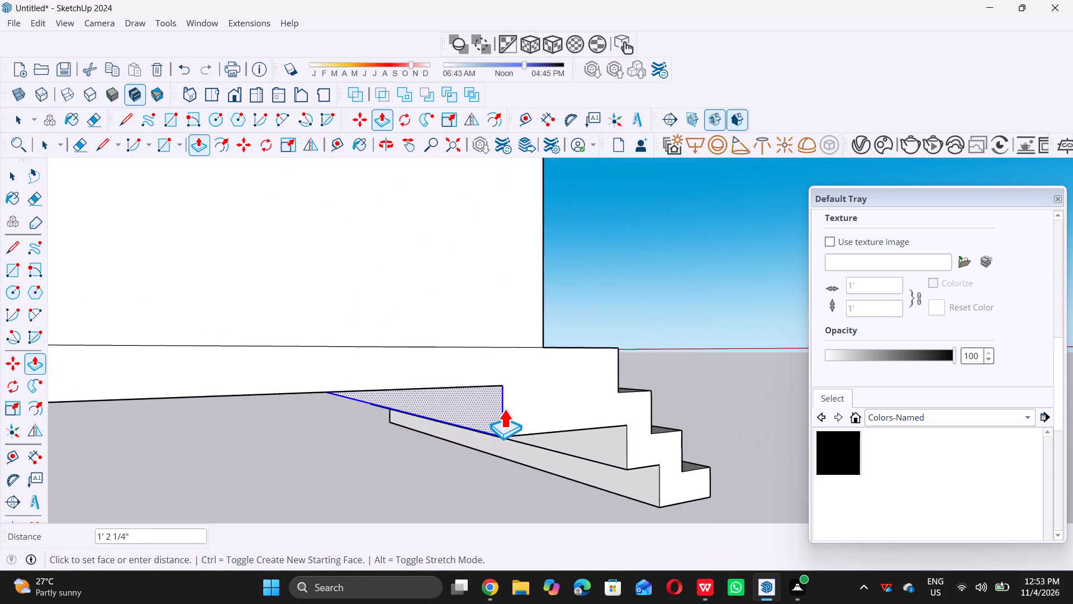
pyautogui.scroll(-20, 504, 409)
pyautogui.scroll(-2, 504, 409)
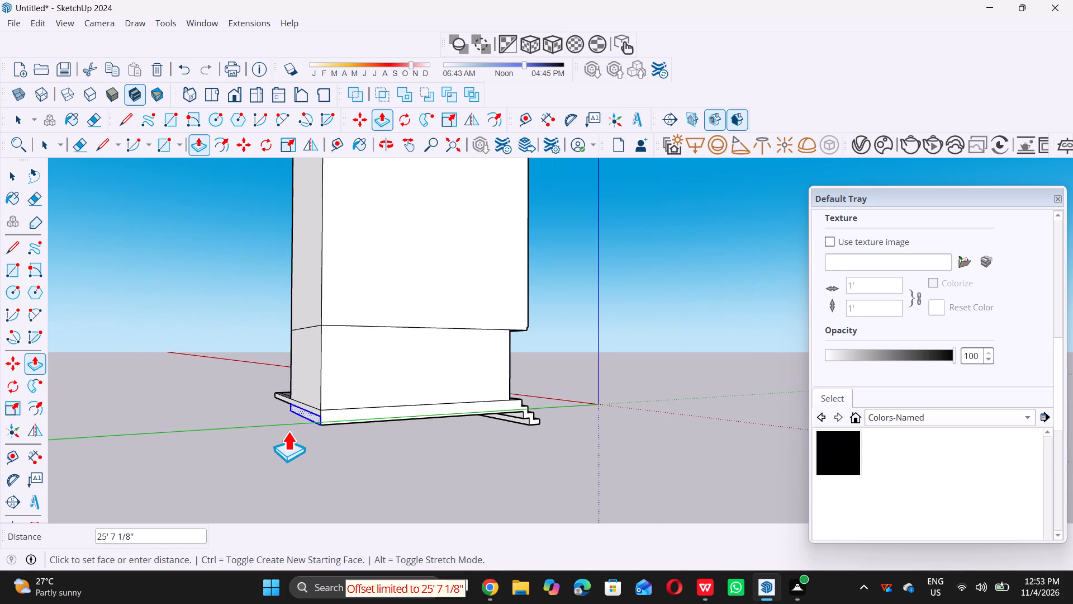
pyautogui.doubleClick(294, 428)
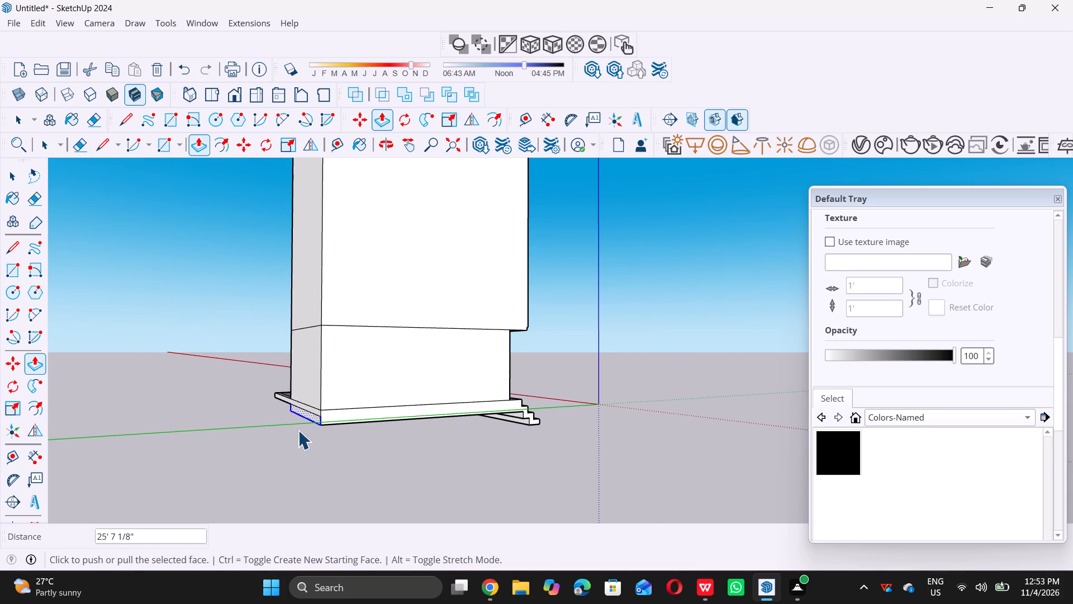
pyautogui.press('space')
pyautogui.click(299, 431)
# Push/Pull the middle step's back face toward the building's rear, repeating the last extrusion distance.
pyautogui.moveTo(424, 441); pyautogui.dragTo(422, 396, button='middle')
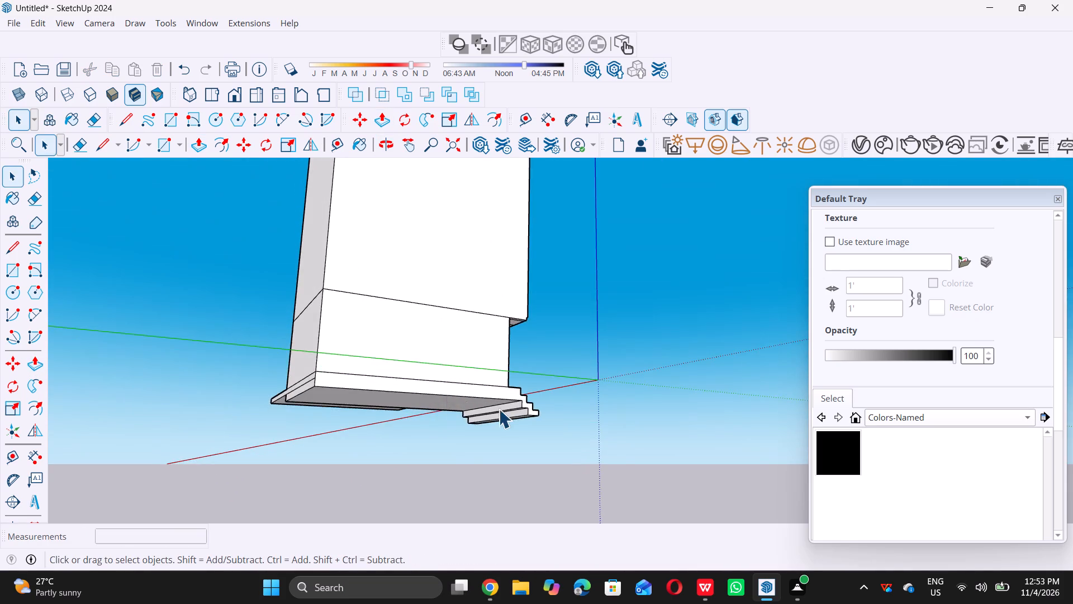
pyautogui.scroll(17, 502, 409)
pyautogui.click(520, 399)
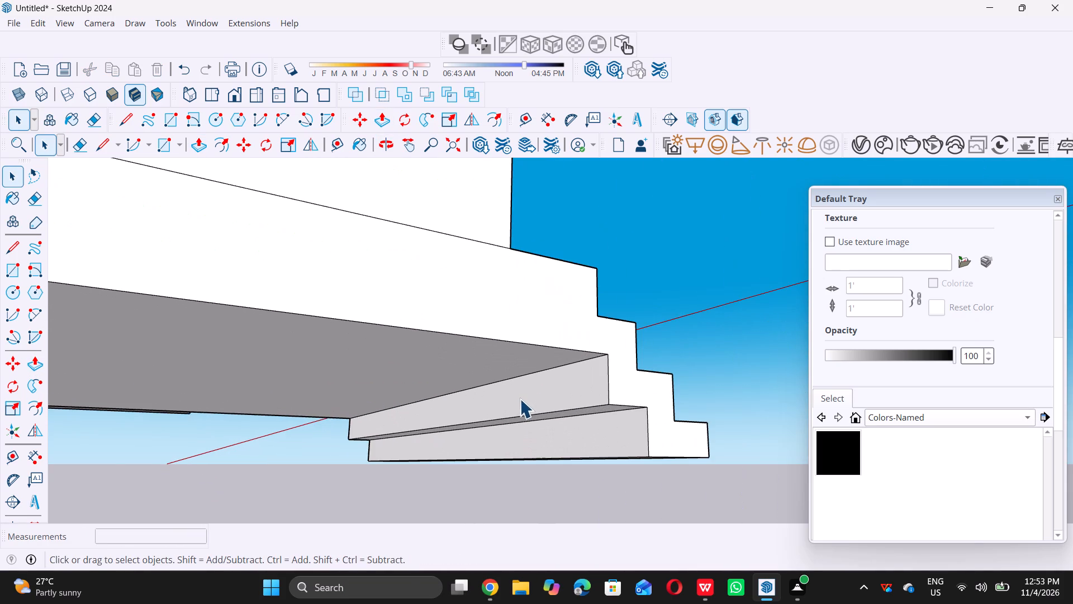
pyautogui.press('p')
pyautogui.tripleClick(516, 397)
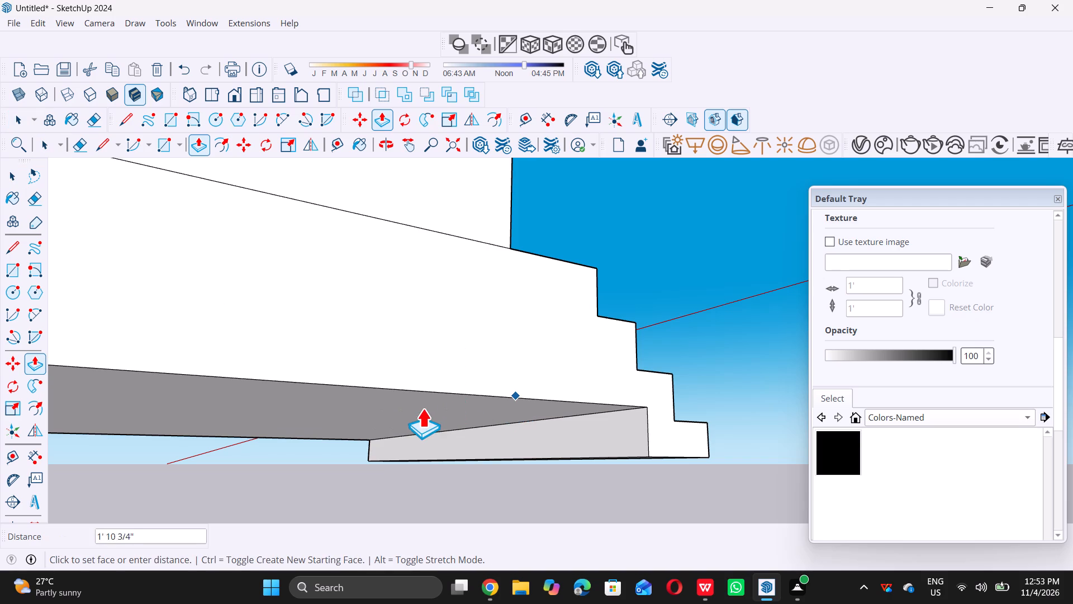
pyautogui.press('space')
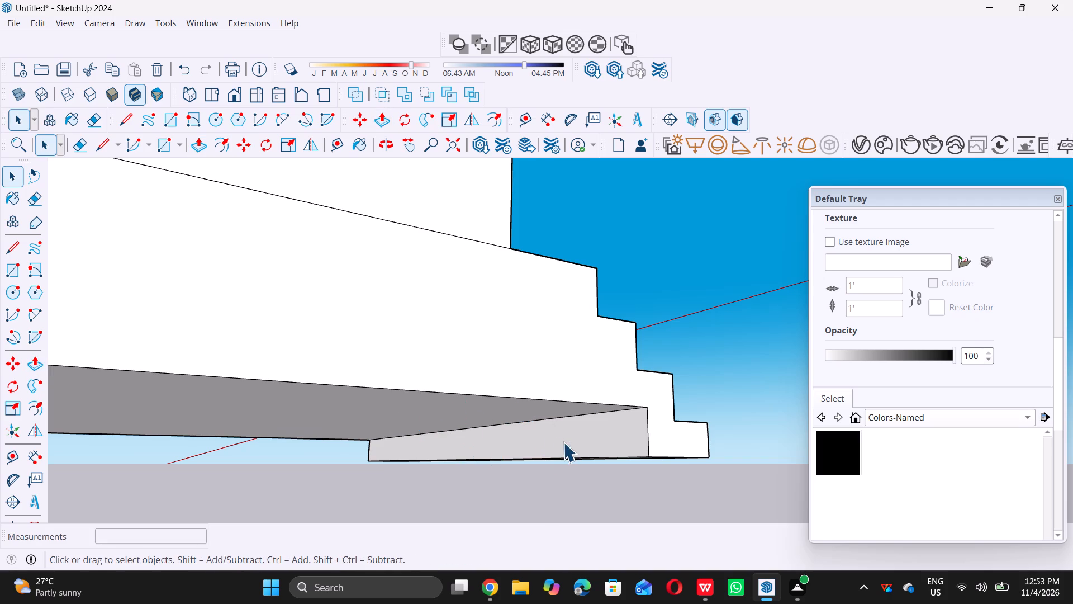
# Push/Pull the lowest step's back face toward the rear in several short moves.
pyautogui.doubleClick(581, 442)
pyautogui.press('p')
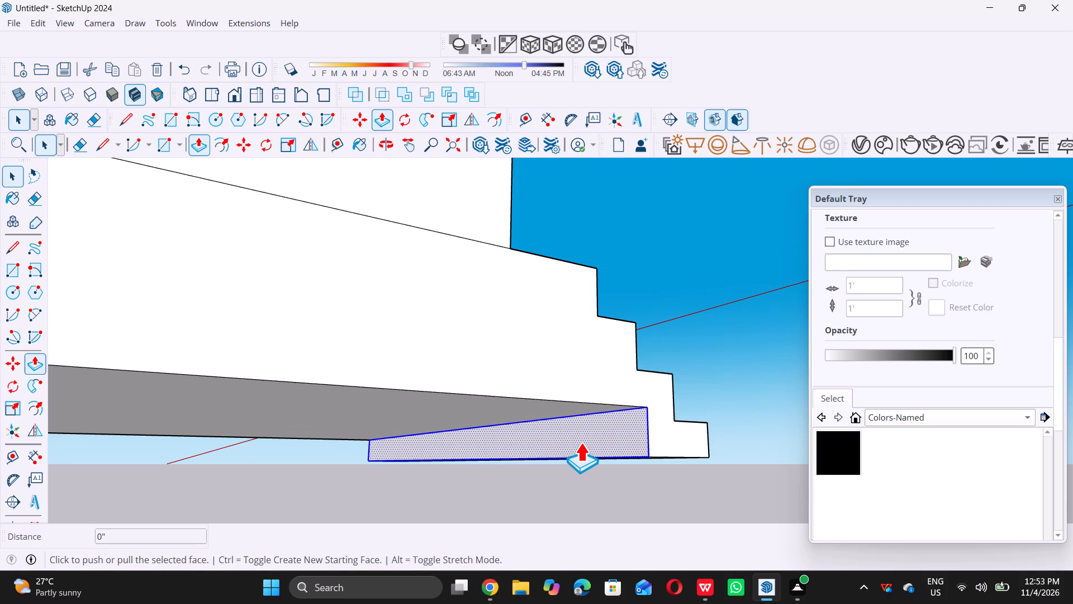
pyautogui.click(581, 440)
pyautogui.moveTo(574, 438); pyautogui.dragTo(564, 438)
pyautogui.doubleClick(554, 430)
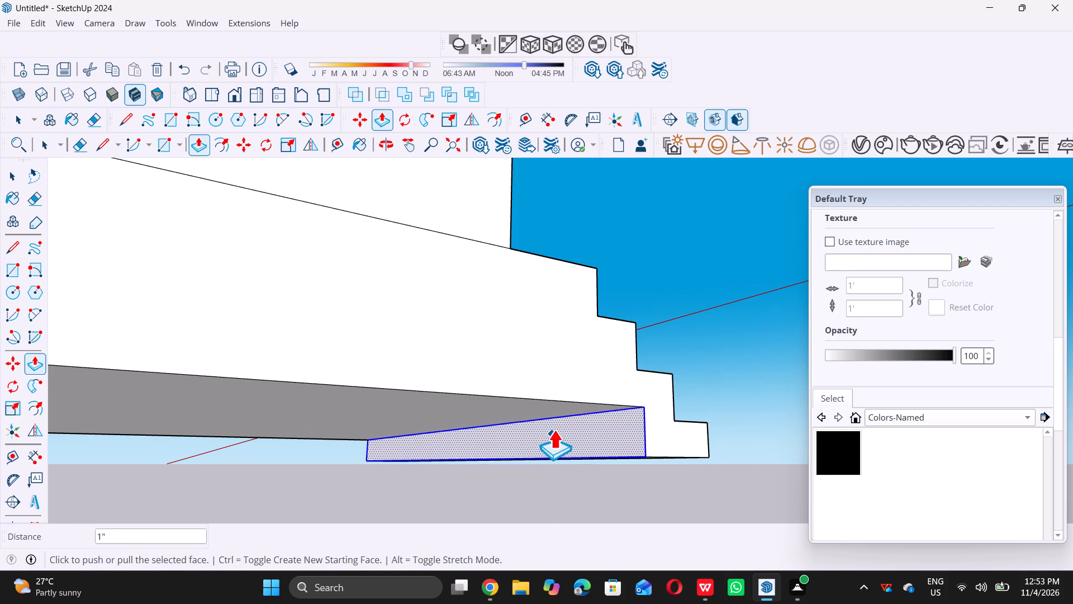
pyautogui.moveTo(542, 432); pyautogui.dragTo(536, 433)
pyautogui.scroll(-5, 399, 456)
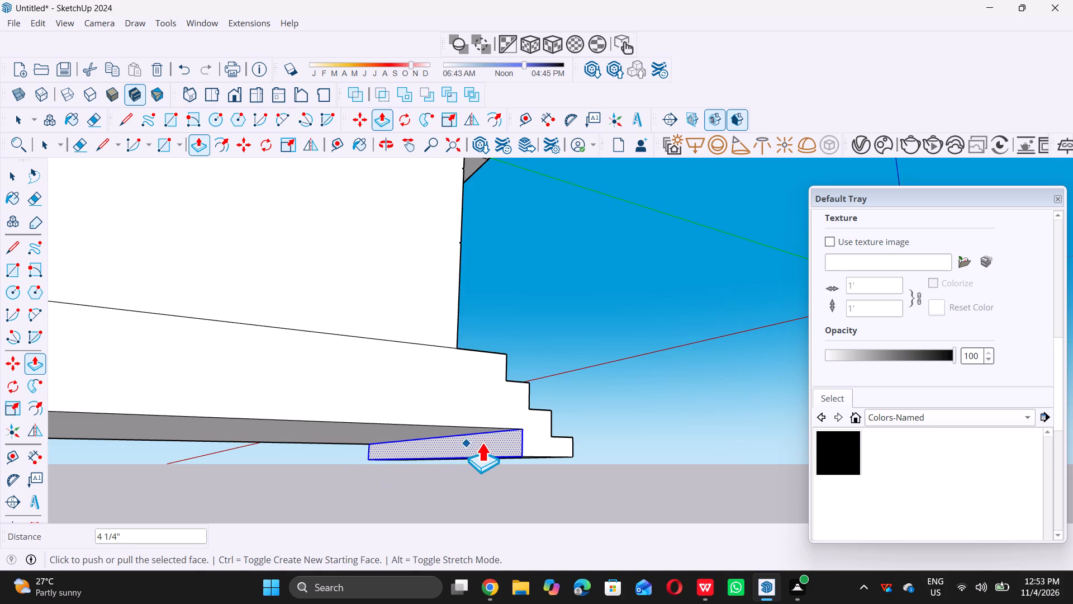
pyautogui.moveTo(482, 439); pyautogui.dragTo(468, 441)
pyautogui.click(464, 443)
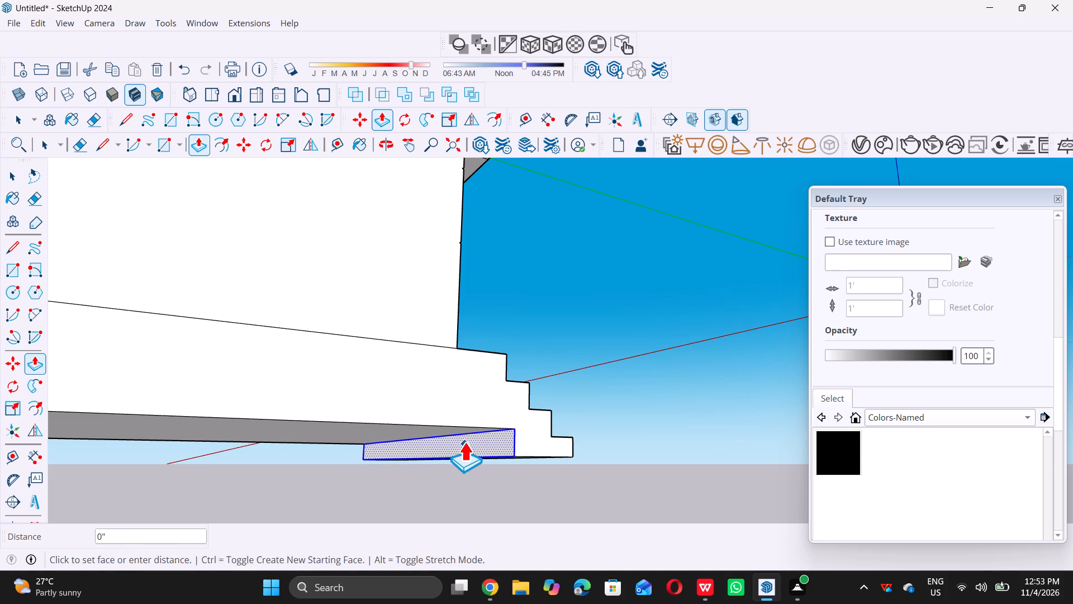
pyautogui.moveTo(436, 445); pyautogui.dragTo(427, 445)
pyautogui.doubleClick(429, 440)
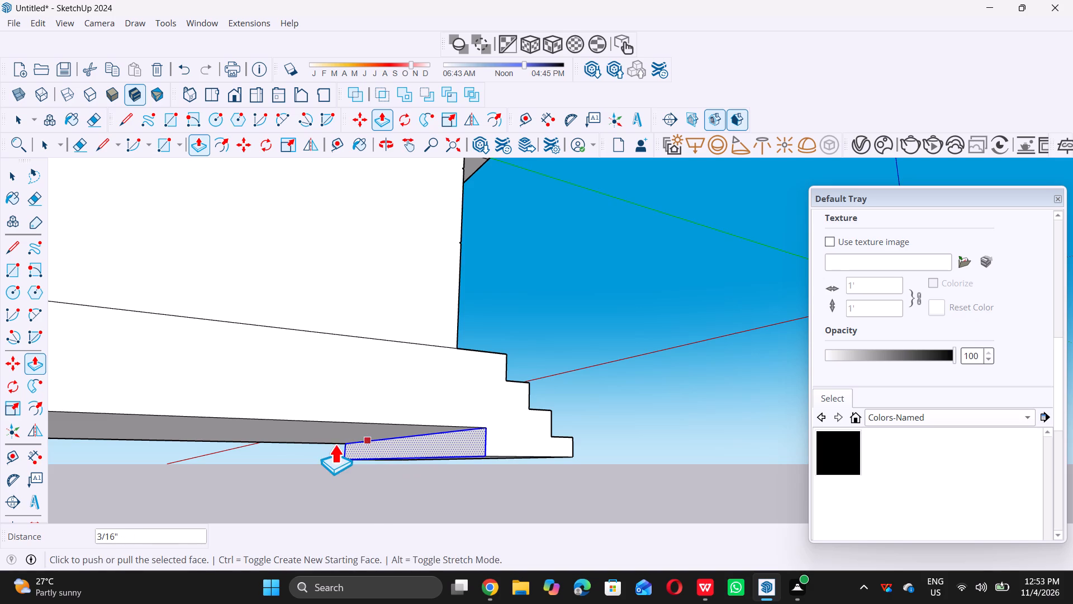
pyautogui.press('space')
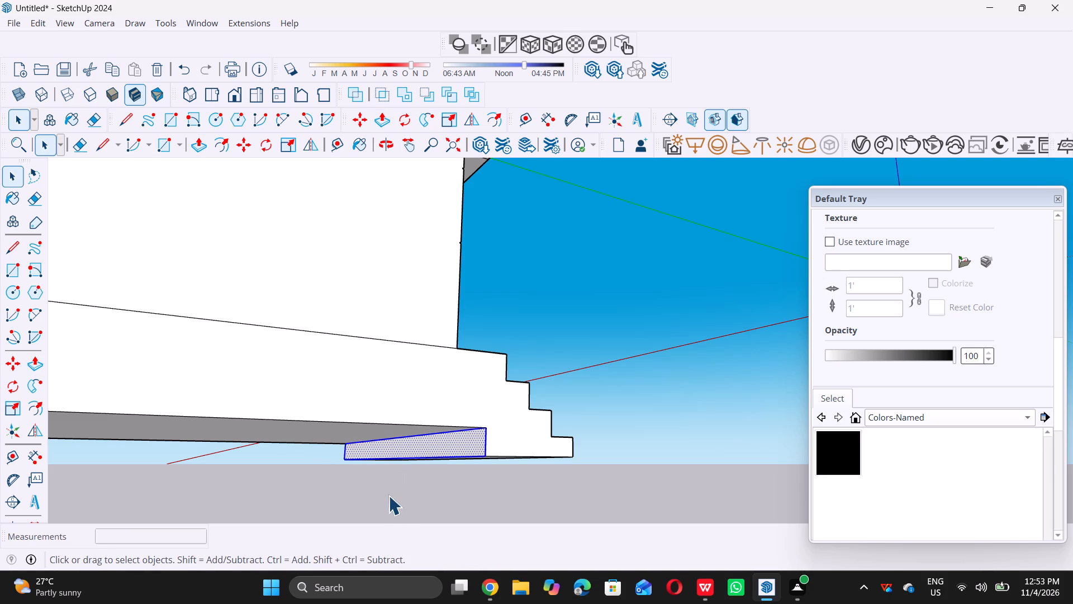
# Push/Pull the lowest step's back face a further 26' 7 1/4" to the building's rear corner.
pyautogui.tripleClick(388, 496)
pyautogui.doubleClick(390, 494)
pyautogui.doubleClick(428, 446)
pyautogui.press('p')
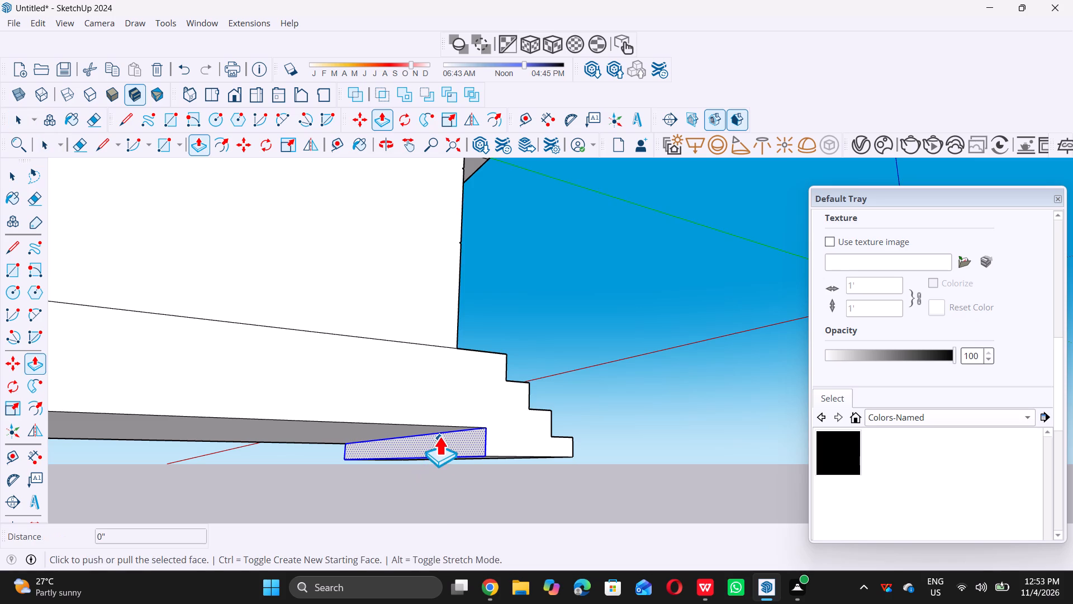
pyautogui.doubleClick(439, 436)
pyautogui.tripleClick(436, 444)
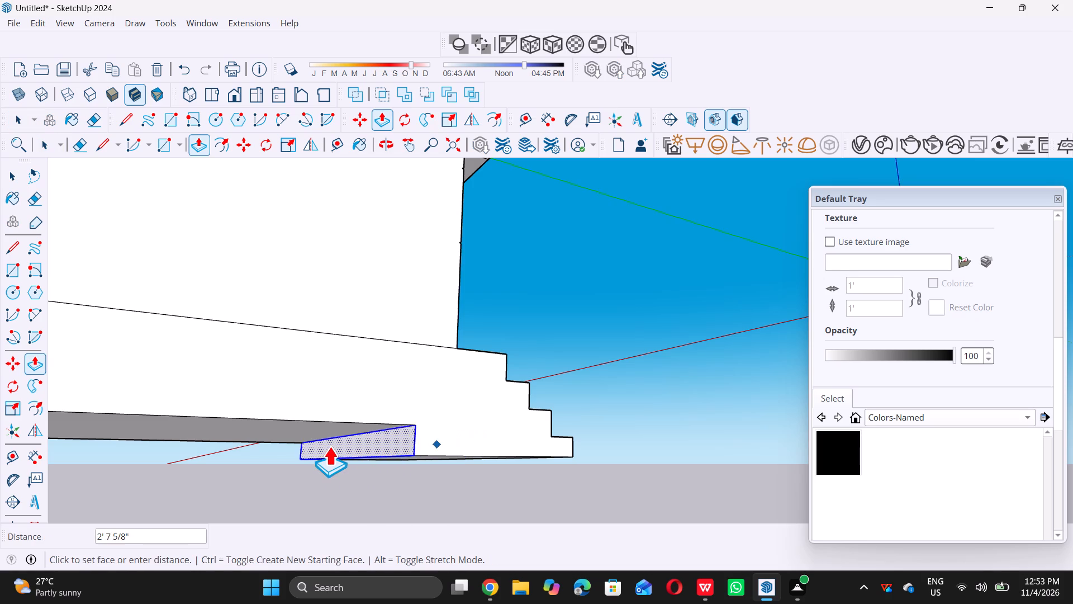
pyautogui.scroll(-18, 328, 446)
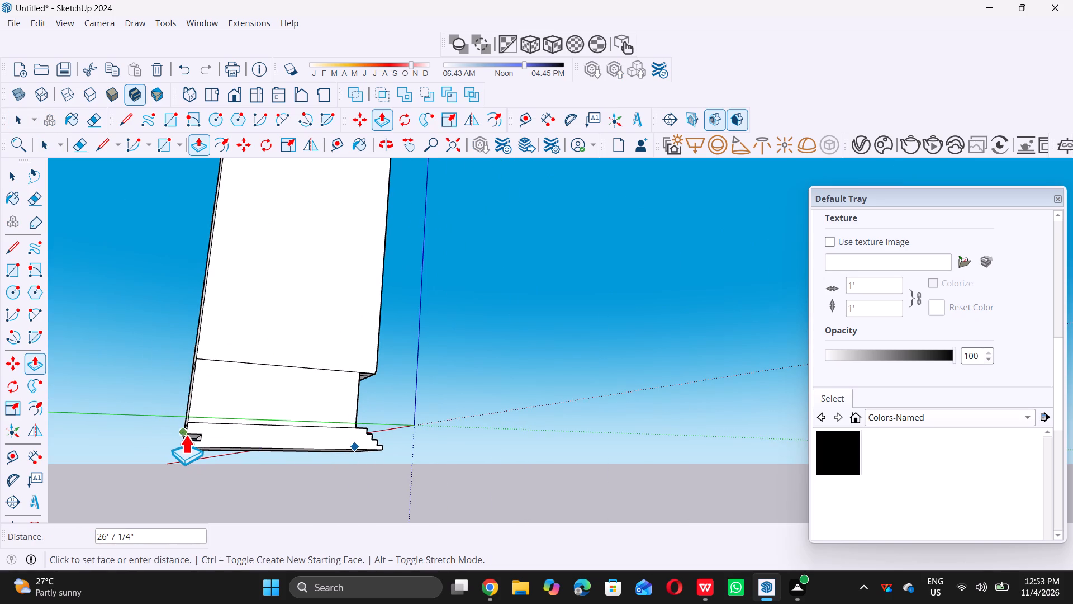
pyautogui.doubleClick(187, 433)
pyautogui.click(195, 454)
pyautogui.press('space')
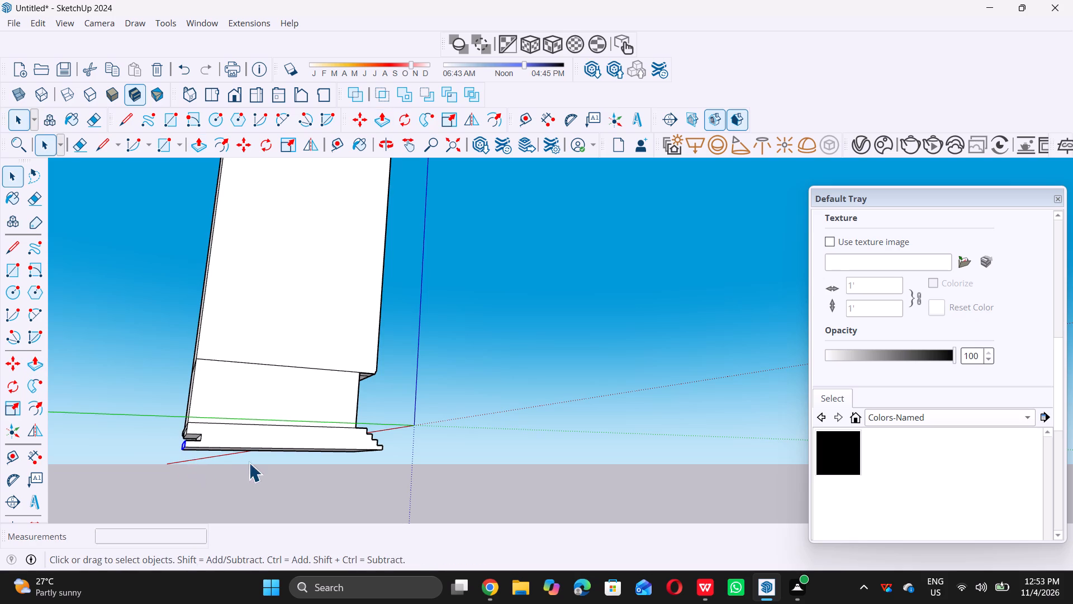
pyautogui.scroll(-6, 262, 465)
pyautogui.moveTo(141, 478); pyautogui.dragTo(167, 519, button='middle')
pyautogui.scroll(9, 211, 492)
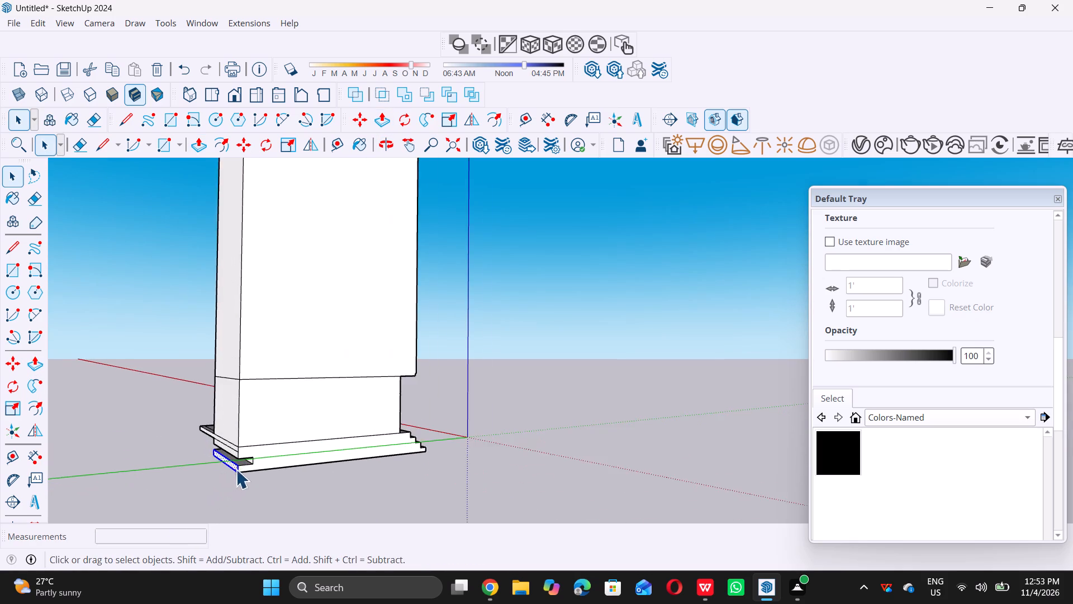
# Push/Pull the recessed back face between the step layers 2' to the building's rear corner, closing the remaining notch.
pyautogui.scroll(18, 236, 469)
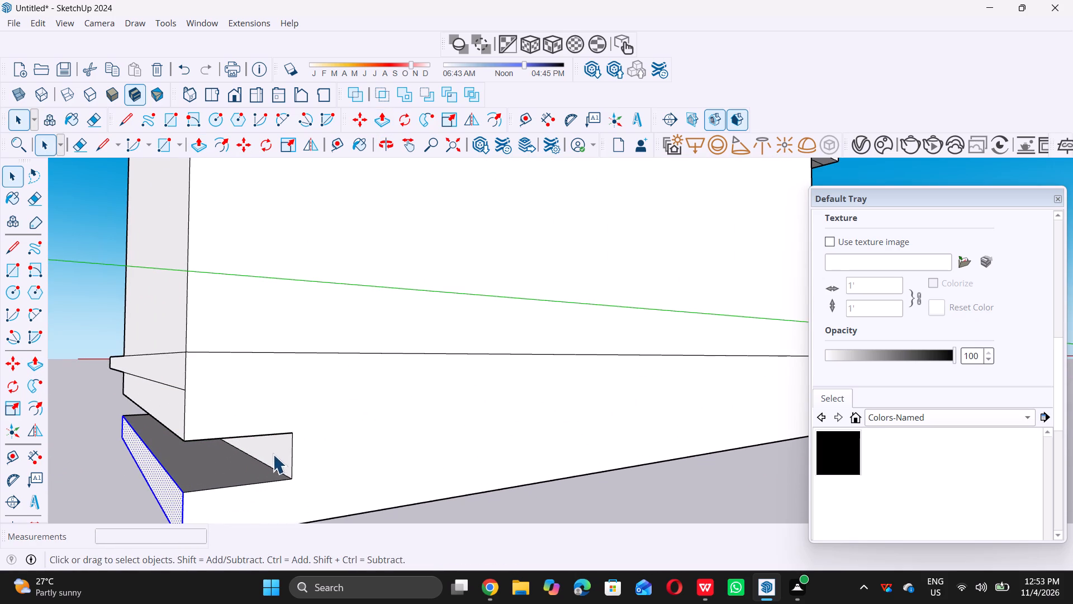
pyautogui.click(273, 454)
pyautogui.scroll(-5, 273, 454)
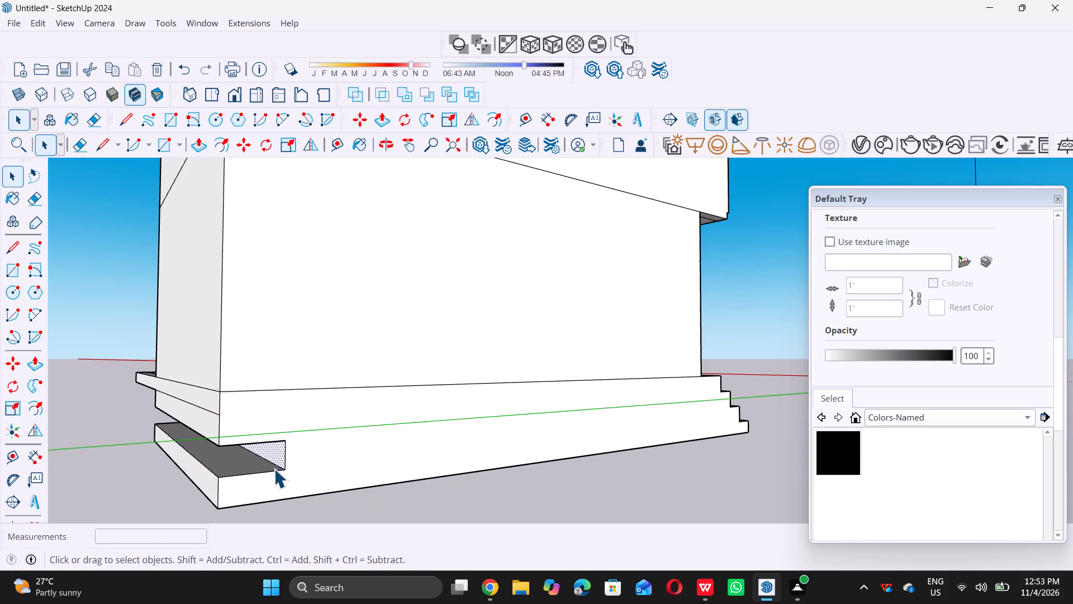
pyautogui.press('p')
pyautogui.click(273, 447)
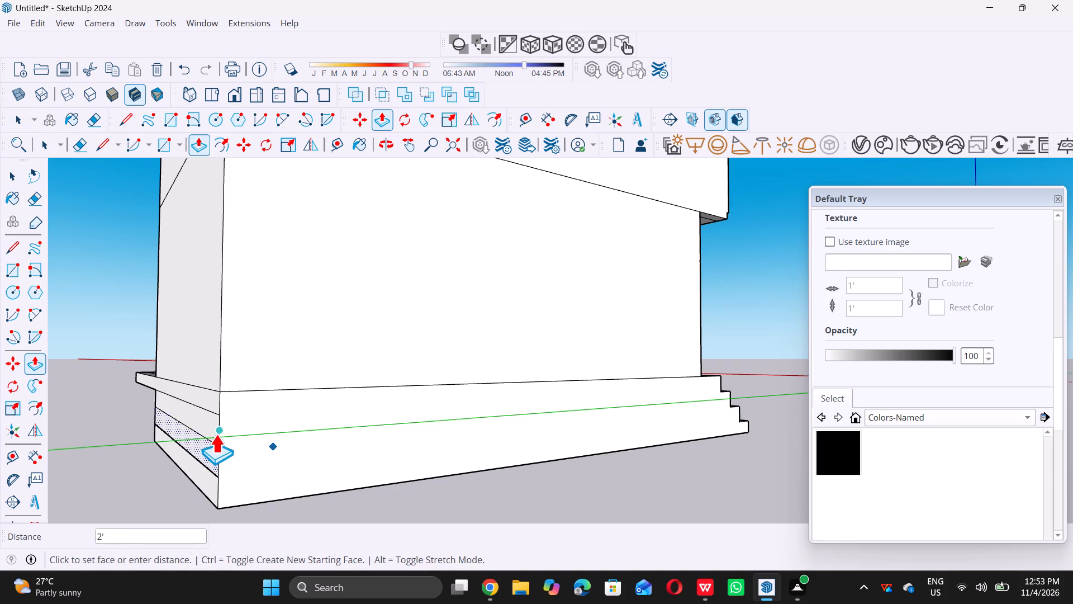
pyautogui.doubleClick(216, 433)
pyautogui.press('space')
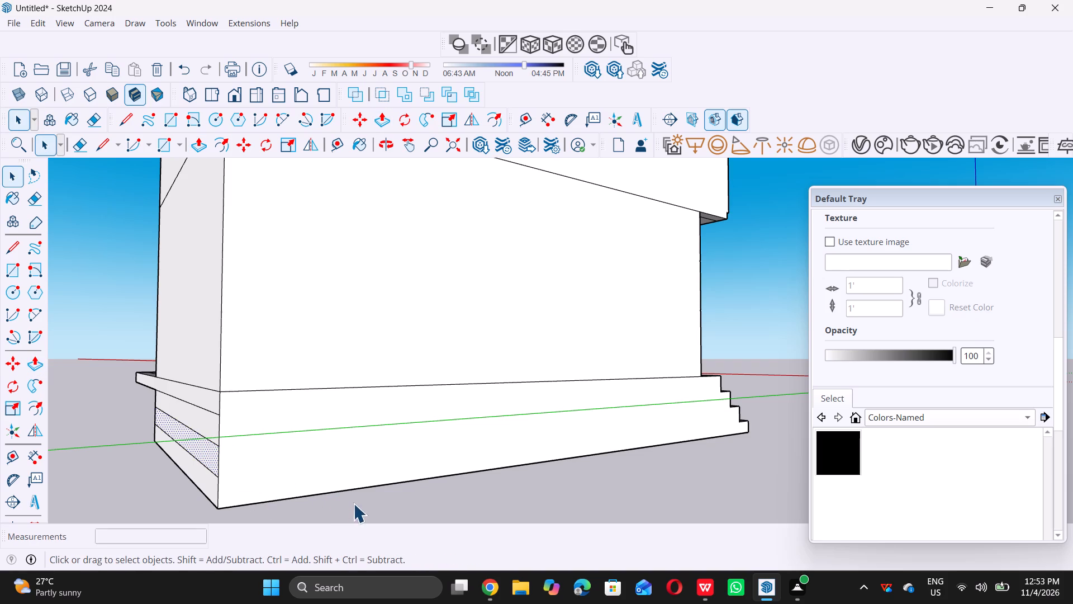
pyautogui.click(370, 508)
pyautogui.click(373, 510)
# Examine the tower's front, entrance steps and side slab from several angles.
pyautogui.scroll(-12, 364, 497)
pyautogui.moveTo(355, 463); pyautogui.dragTo(0, 423, button='middle')
pyautogui.moveTo(302, 405); pyautogui.dragTo(115, 466, button='middle')
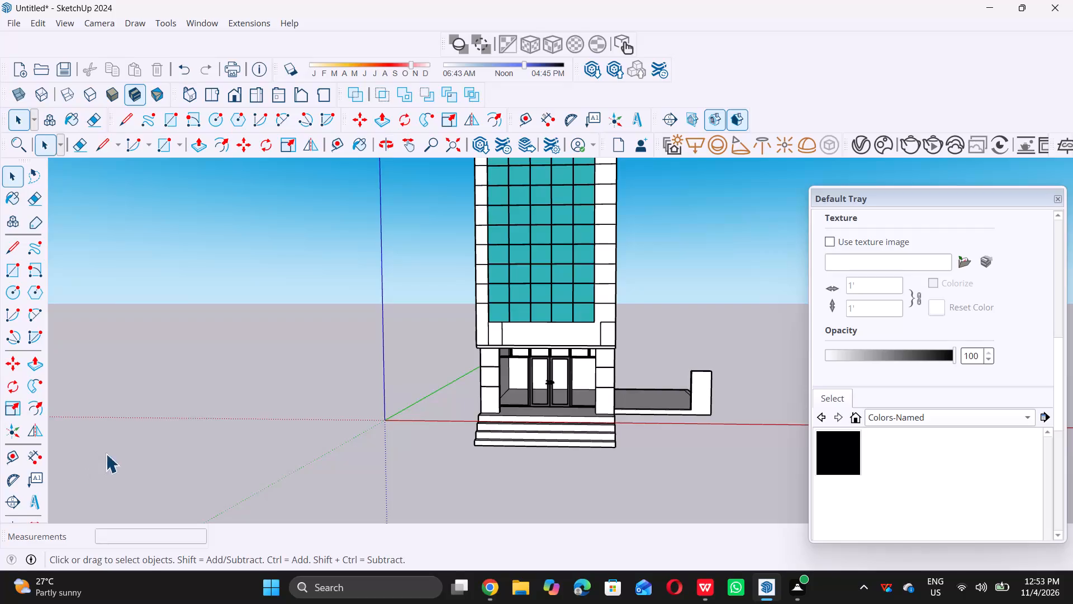
pyautogui.scroll(-10, 221, 411)
pyautogui.moveTo(222, 412); pyautogui.dragTo(224, 432, button='middle')
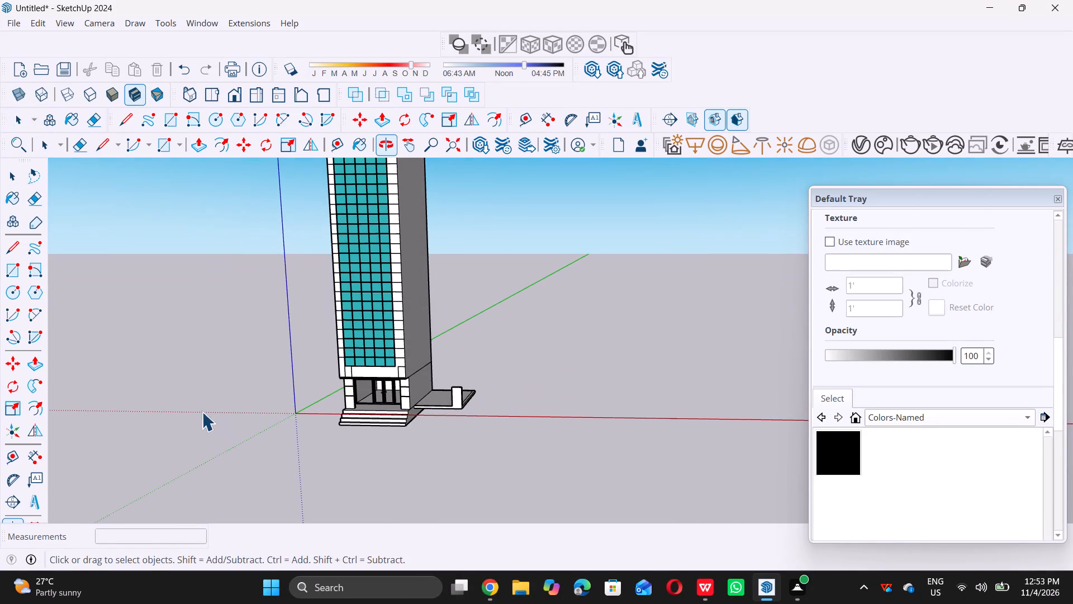
pyautogui.scroll(7, 432, 411)
pyautogui.scroll(-2, 399, 404)
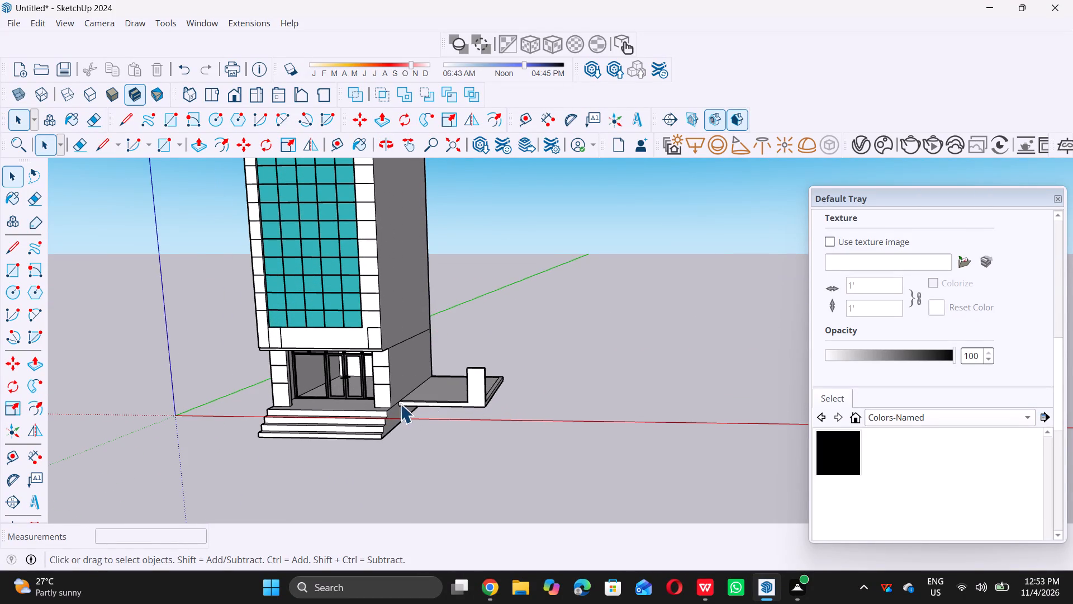
pyautogui.scroll(-3, 400, 404)
pyautogui.moveTo(393, 414); pyautogui.dragTo(385, 447, button='middle')
pyautogui.middleClick(384, 450)
pyautogui.scroll(6, 443, 400)
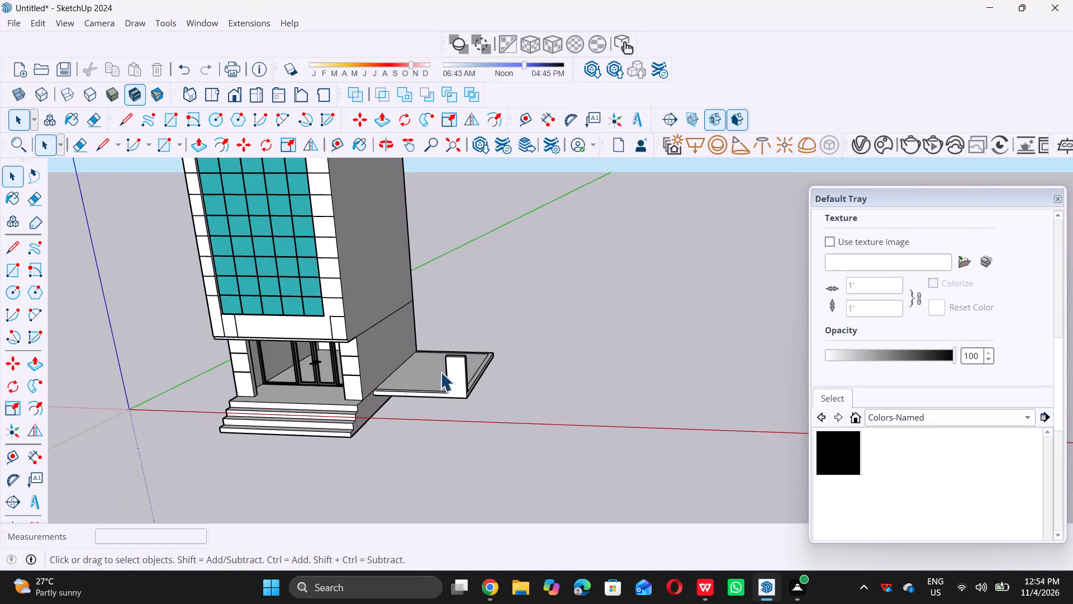
pyautogui.scroll(1, 409, 385)
pyautogui.moveTo(409, 385); pyautogui.dragTo(416, 381, button='middle')
pyautogui.scroll(-6, 381, 390)
pyautogui.moveTo(374, 414); pyautogui.dragTo(372, 409, button='middle')
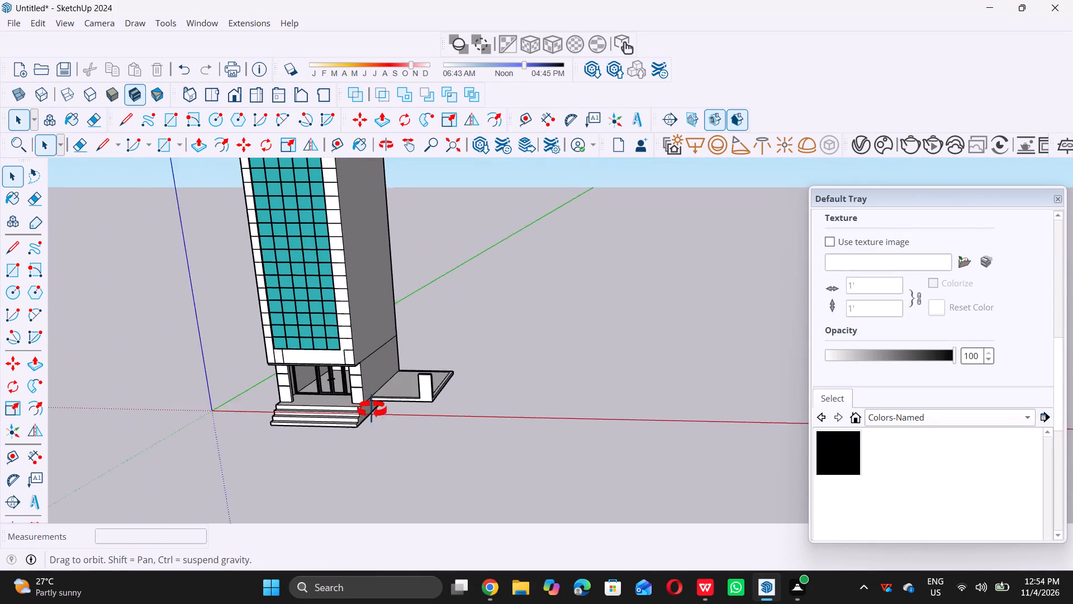
pyautogui.moveTo(372, 409); pyautogui.dragTo(348, 423, button='middle')
# Push/Pull the top of the corner wall down 8' until it is flush with the side slab.
pyautogui.scroll(8, 445, 361)
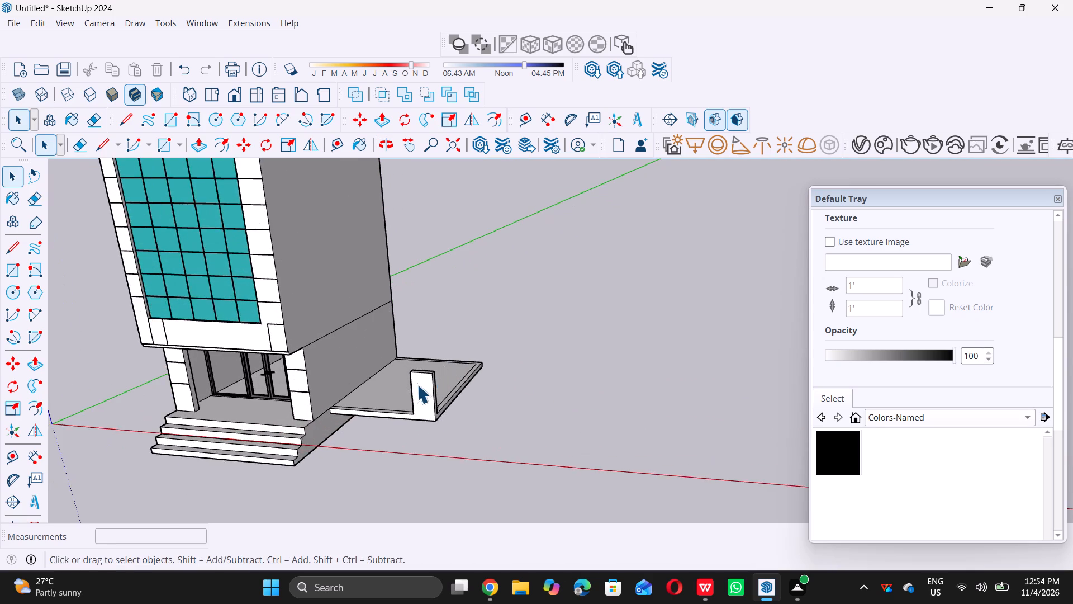
pyautogui.scroll(2, 417, 384)
pyautogui.moveTo(416, 381); pyautogui.dragTo(411, 402, button='middle')
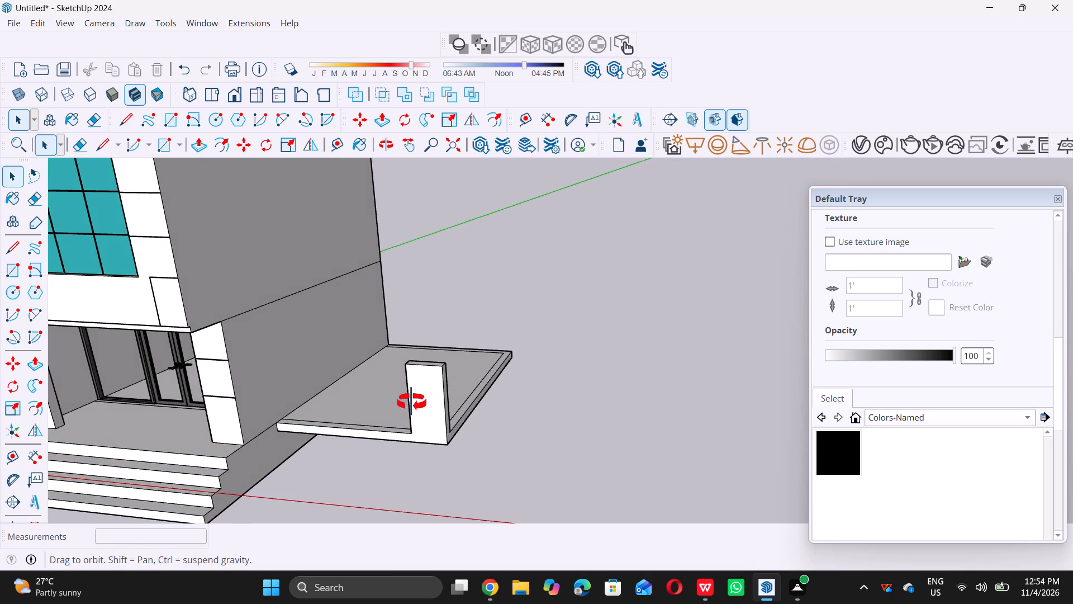
pyautogui.moveTo(411, 402); pyautogui.dragTo(408, 421, button='middle')
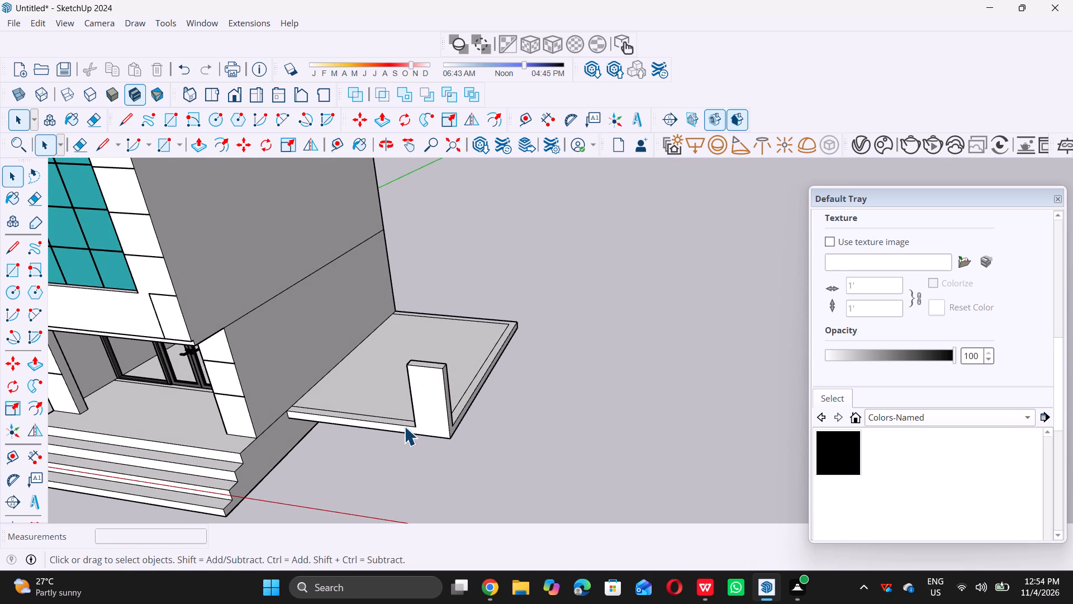
pyautogui.moveTo(403, 395); pyautogui.dragTo(397, 450, button='middle')
pyautogui.scroll(10, 446, 369)
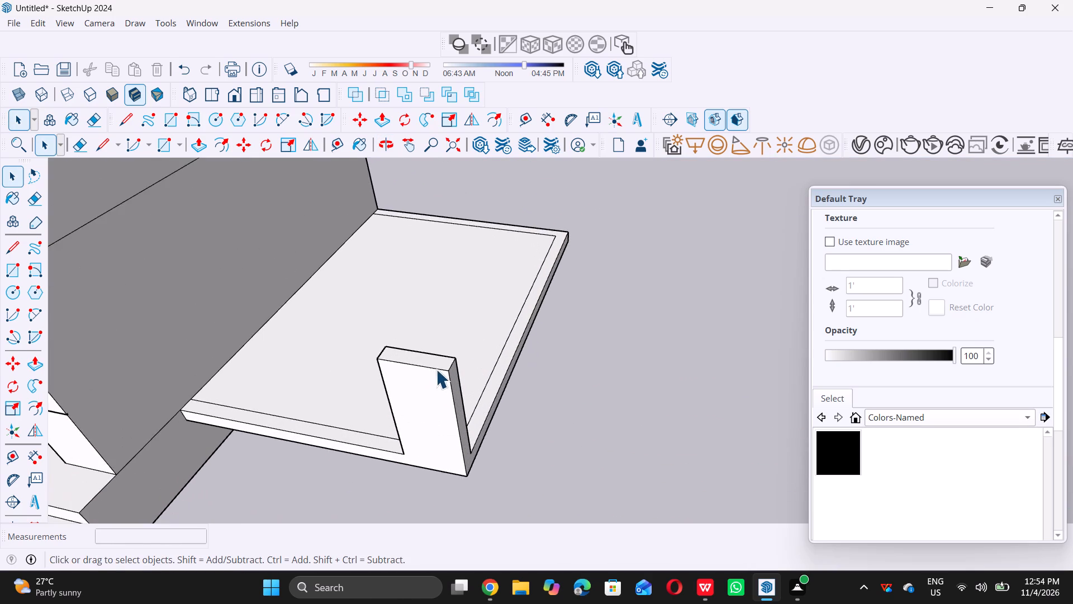
pyautogui.scroll(2, 436, 369)
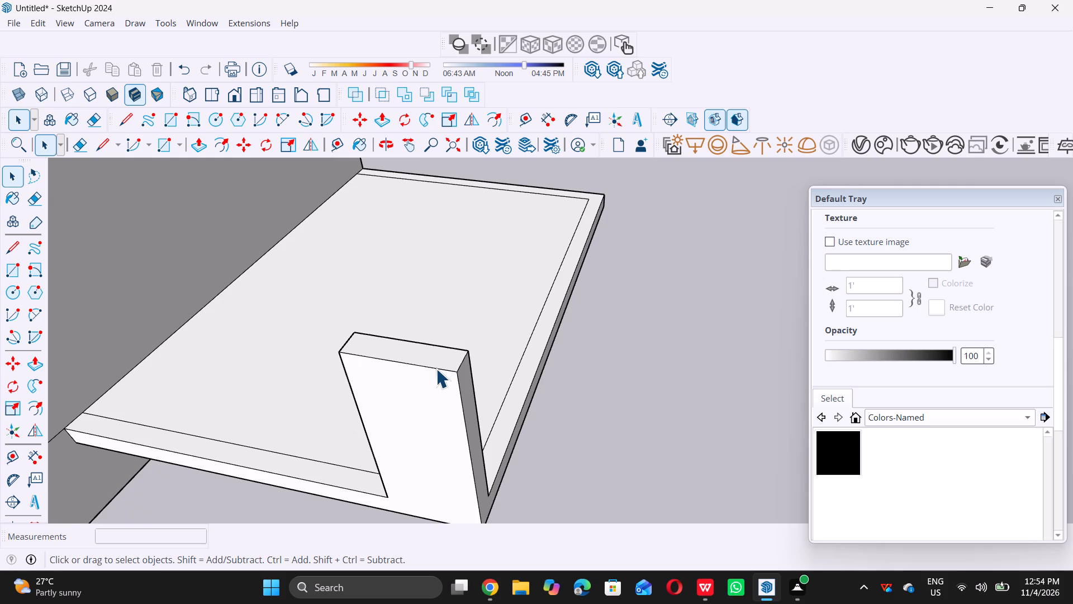
pyautogui.press('p')
pyautogui.doubleClick(423, 348)
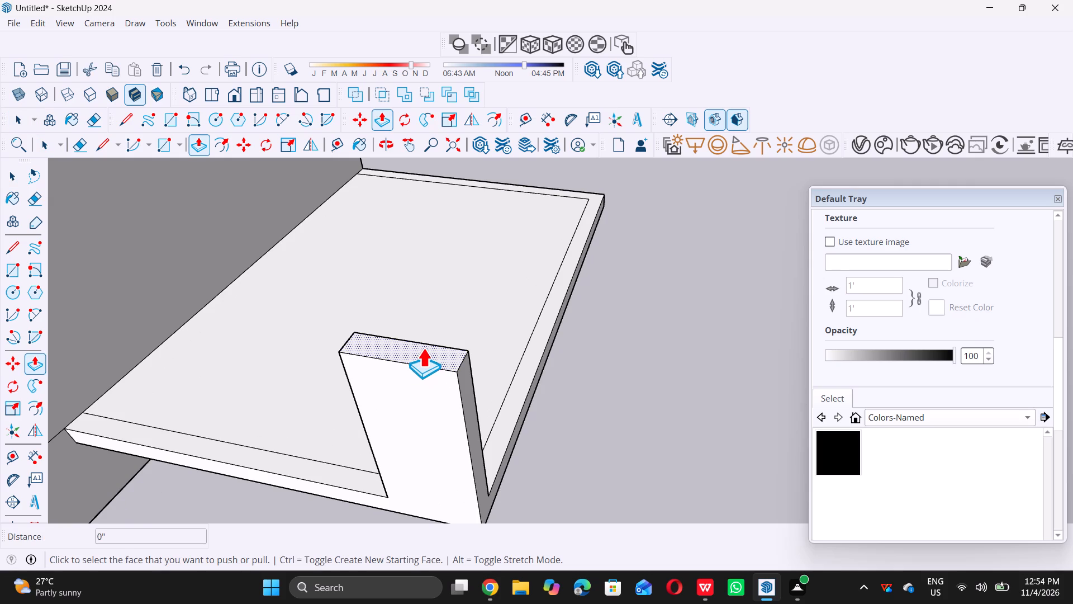
pyautogui.click(426, 286)
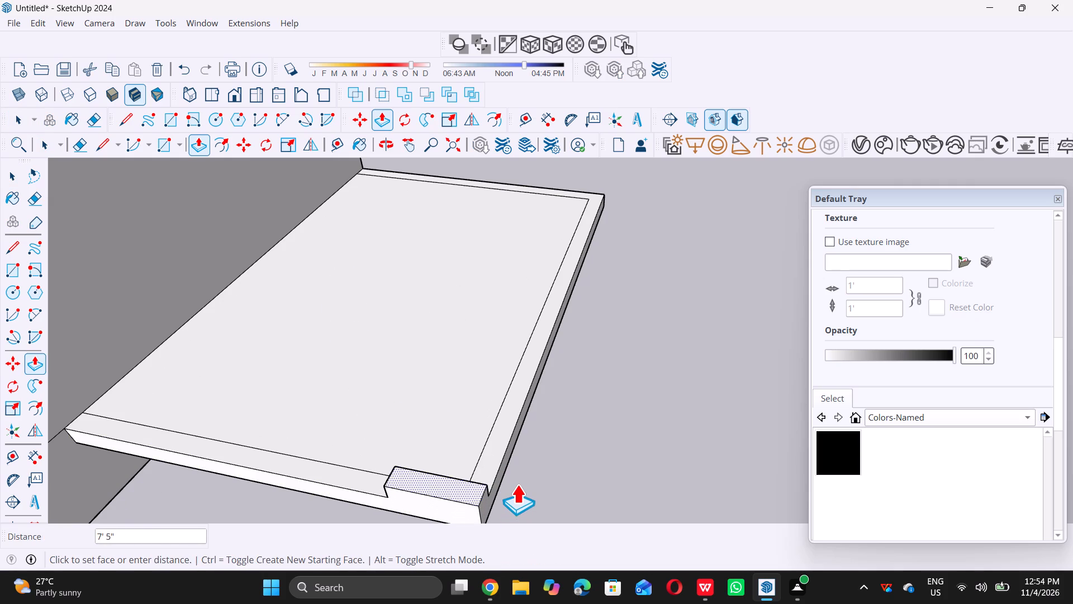
pyautogui.doubleClick(500, 466)
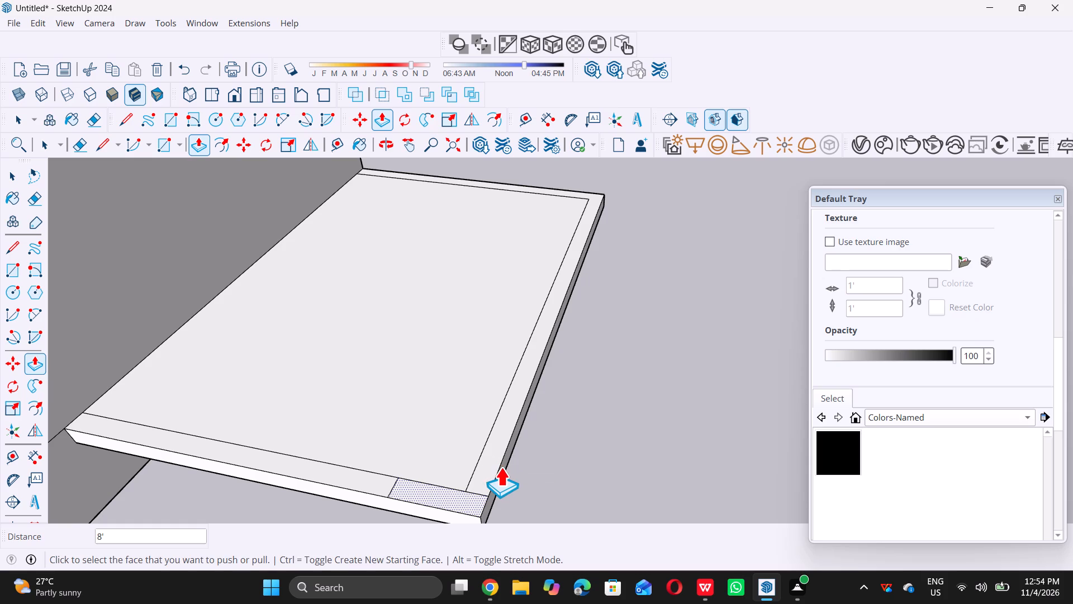
# Push/Pull the side slab's outer face inward 9", and a further 14' 3 1/2" to the building's side wall.
pyautogui.scroll(-12, 477, 403)
pyautogui.moveTo(430, 400); pyautogui.dragTo(342, 334, button='middle')
pyautogui.scroll(6, 439, 391)
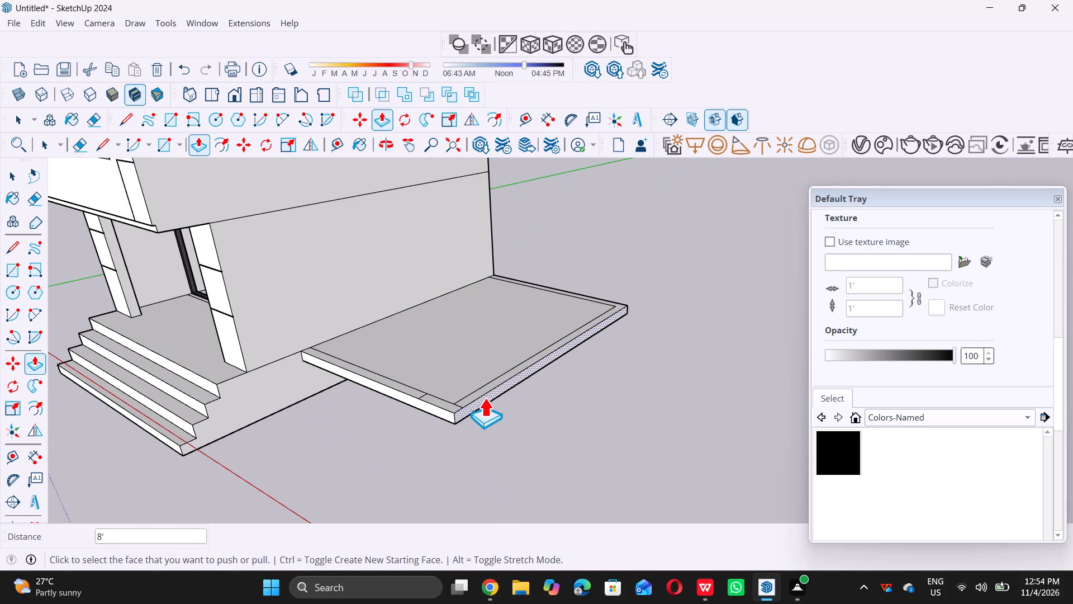
pyautogui.doubleClick(484, 396)
pyautogui.scroll(1, 474, 399)
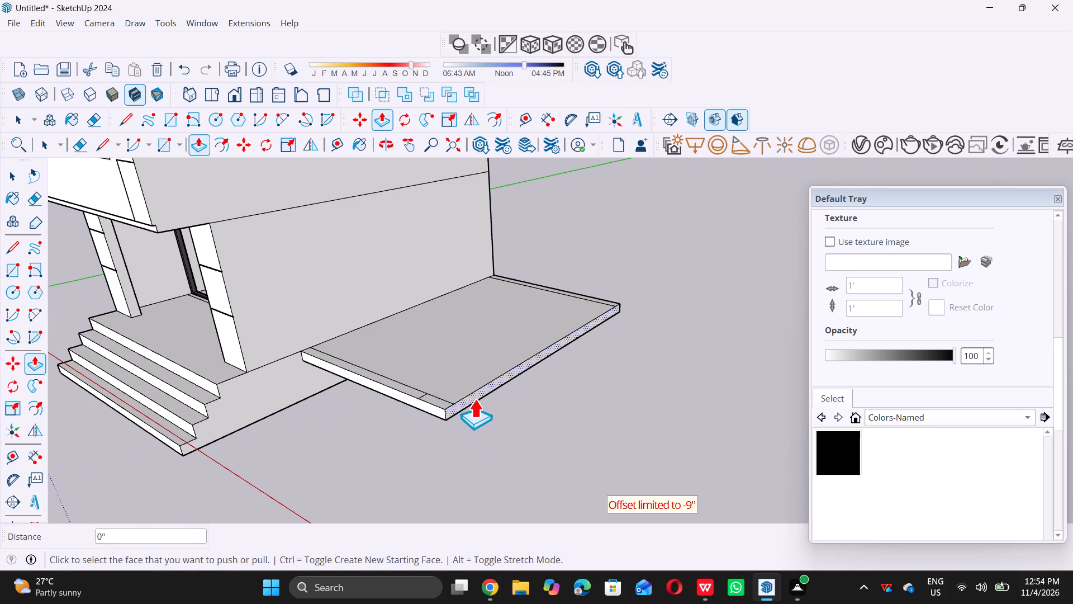
pyautogui.scroll(3, 474, 399)
pyautogui.click(469, 397)
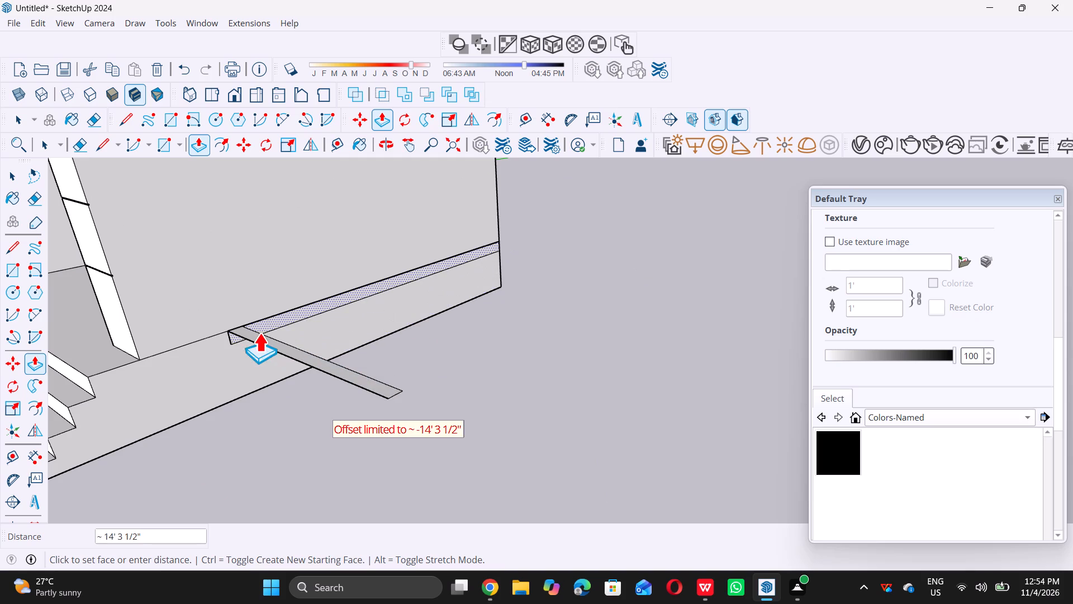
pyautogui.click(232, 323)
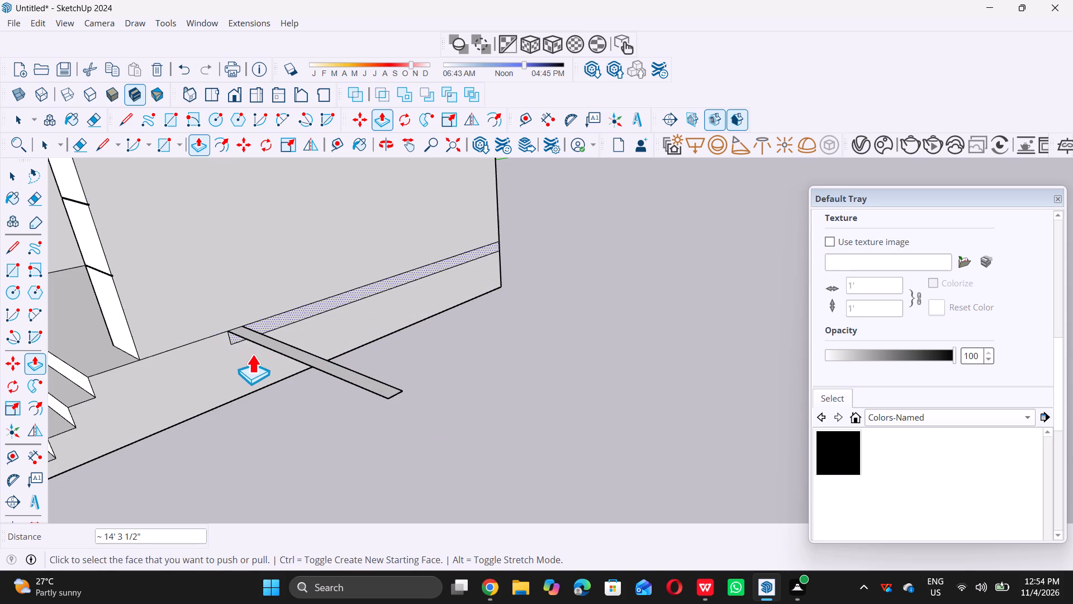
pyautogui.press('space')
pyautogui.tripleClick(344, 427)
# Erase the leftover front strip of the side slab and its stray edge beside the building.
pyautogui.scroll(-7, 355, 417)
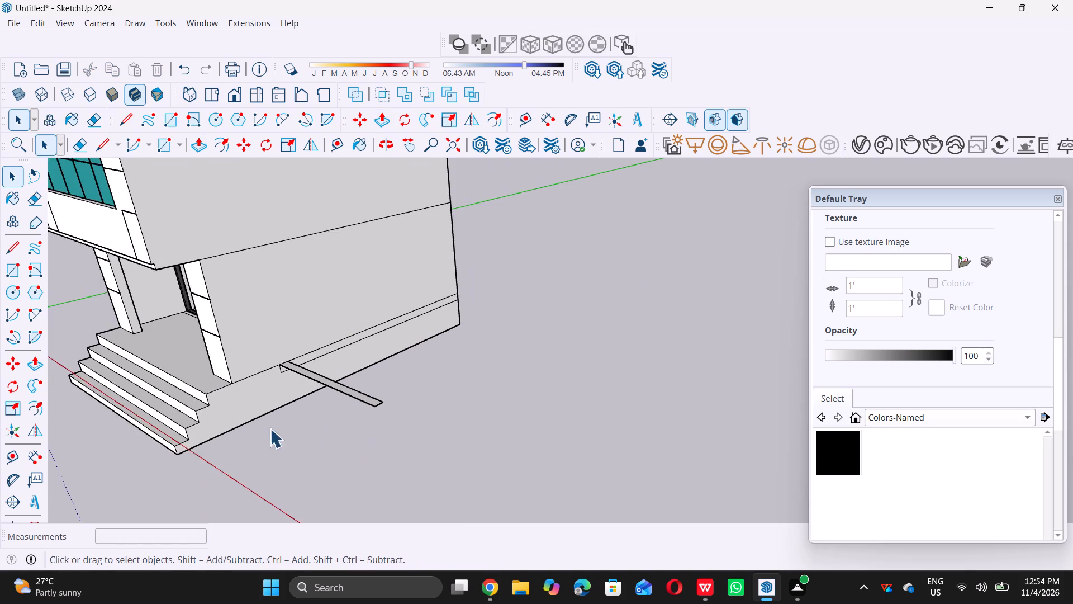
pyautogui.moveTo(273, 426); pyautogui.dragTo(371, 427, button='middle')
pyautogui.middleClick(372, 427)
pyautogui.scroll(-4, 342, 413)
pyautogui.scroll(4, 341, 438)
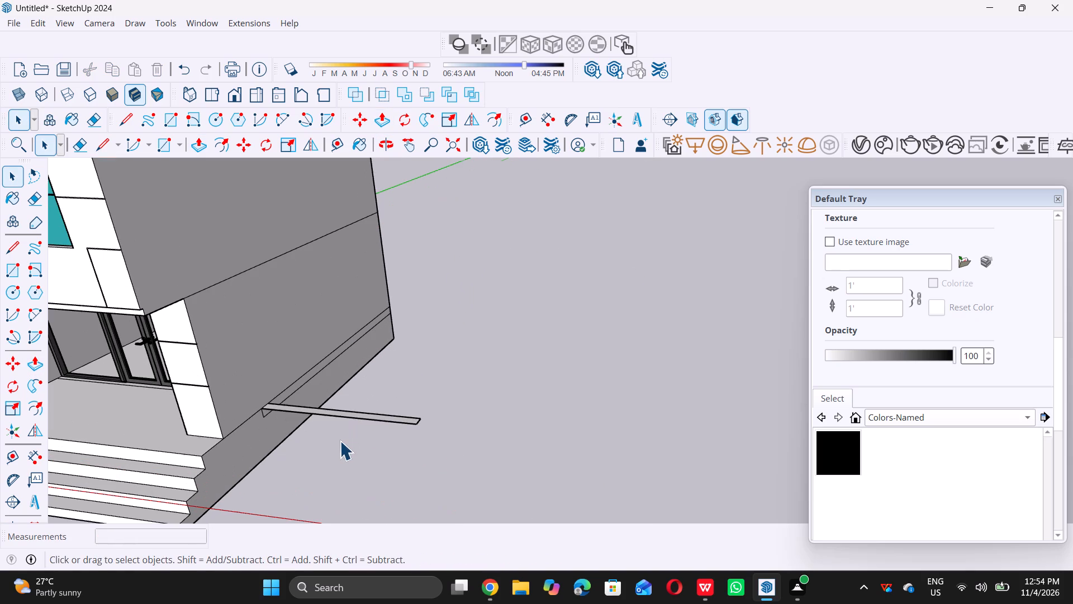
pyautogui.press('e')
pyautogui.moveTo(334, 439); pyautogui.dragTo(357, 416)
pyautogui.click(360, 413)
pyautogui.moveTo(372, 405); pyautogui.dragTo(380, 396)
pyautogui.moveTo(383, 394); pyautogui.dragTo(393, 390)
pyautogui.doubleClick(394, 388)
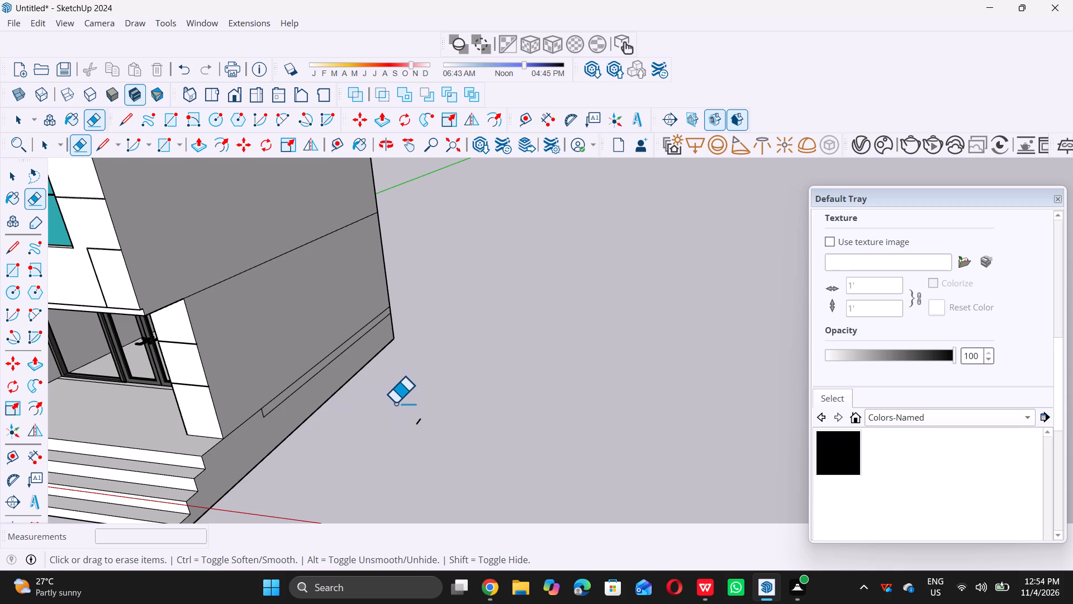
pyautogui.doubleClick(422, 422)
pyautogui.press('space')
# Draw a 3' vertical line from the slab outline's lower front corner to the bottom edge of the base's side face.
pyautogui.scroll(-2, 372, 424)
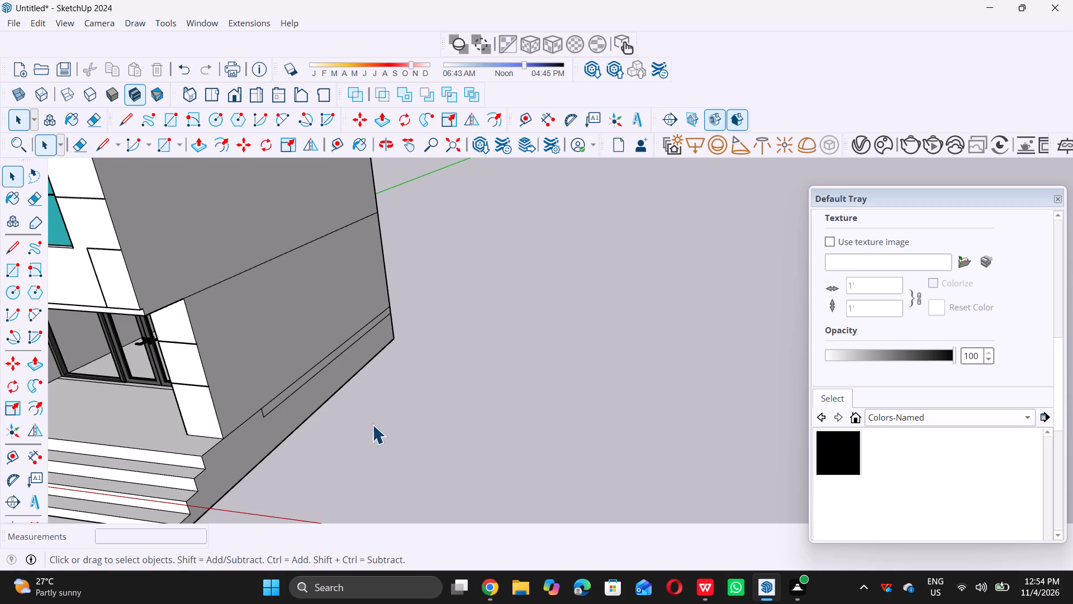
pyautogui.scroll(-4, 372, 424)
pyautogui.moveTo(362, 430); pyautogui.dragTo(158, 358, button='middle')
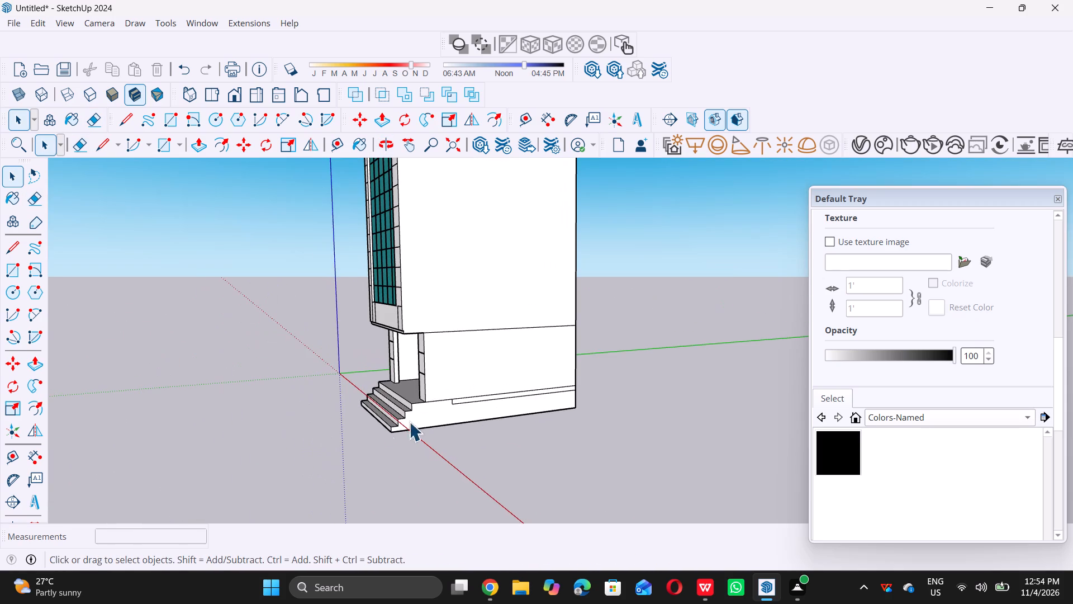
pyautogui.scroll(6, 579, 417)
pyautogui.scroll(10, 534, 427)
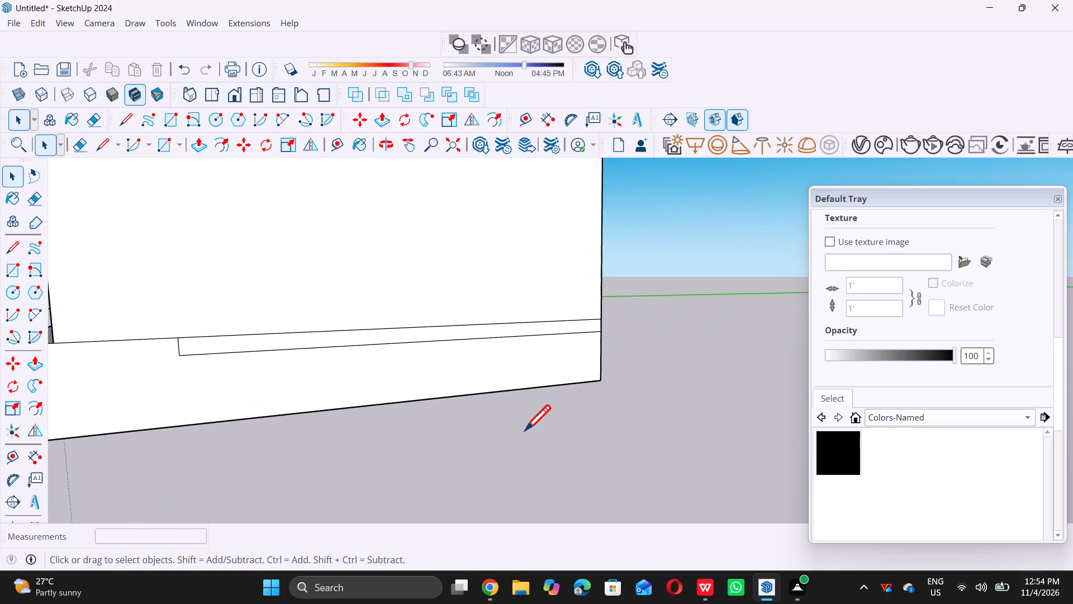
pyautogui.press('l')
pyautogui.click(185, 352)
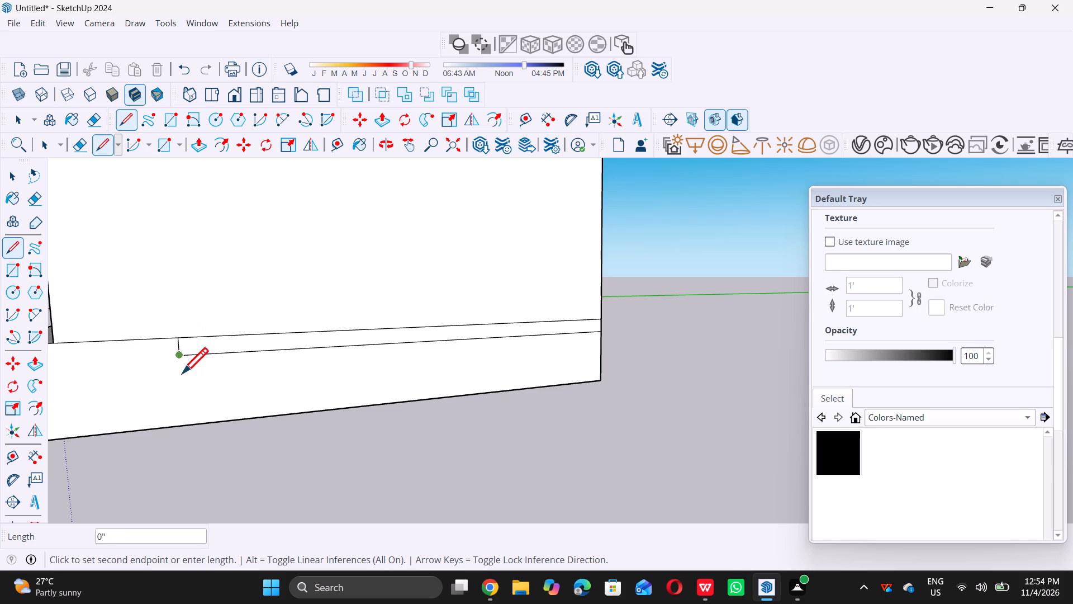
pyautogui.doubleClick(186, 426)
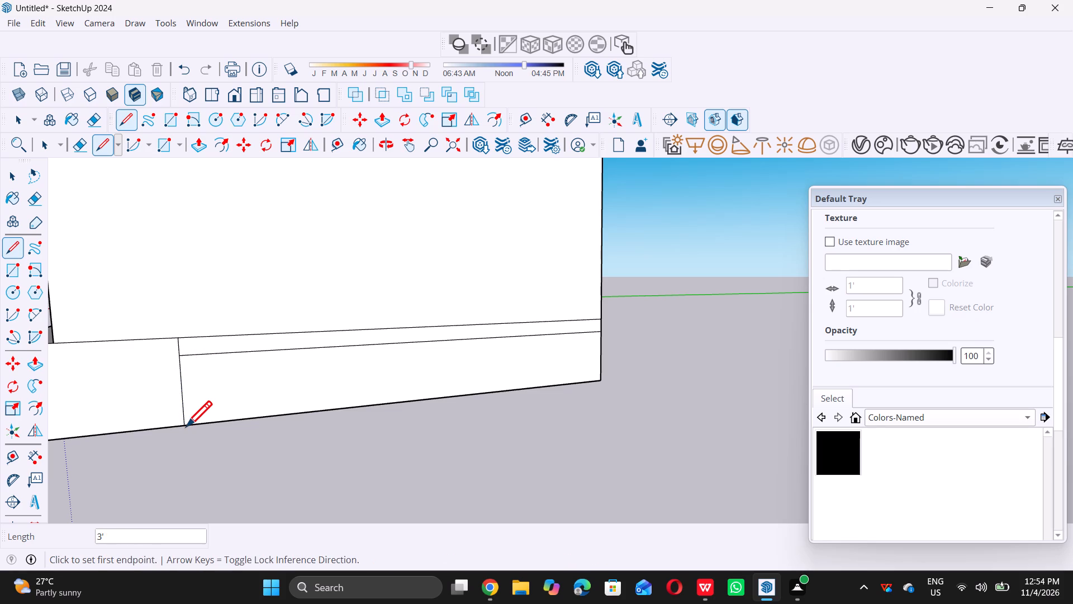
pyautogui.press('space')
# Place a guide 9" above the bottom edge of the base's side face.
pyautogui.press('t')
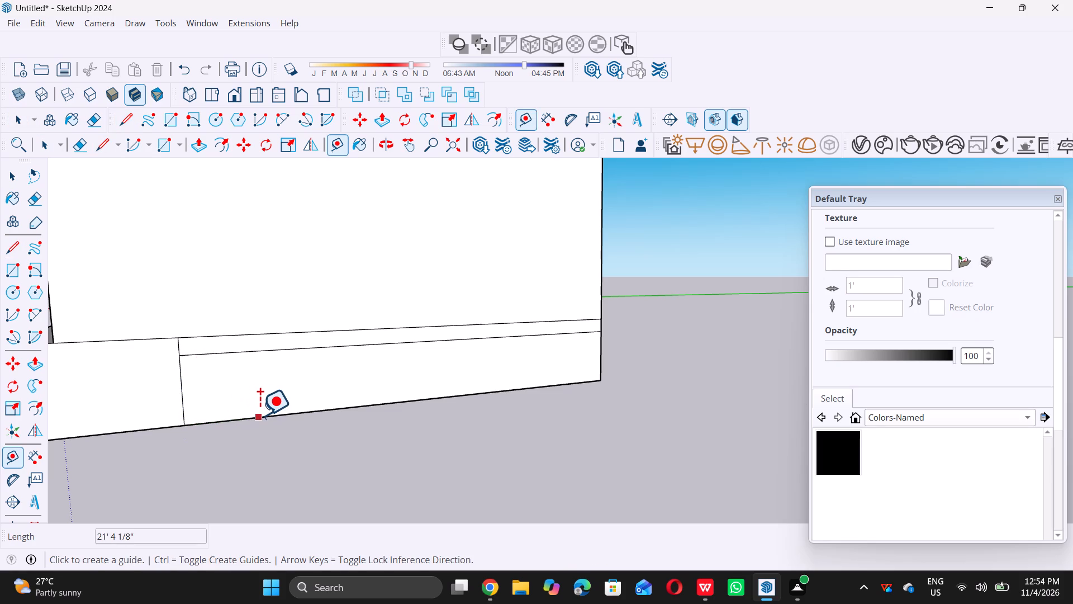
pyautogui.click(260, 415)
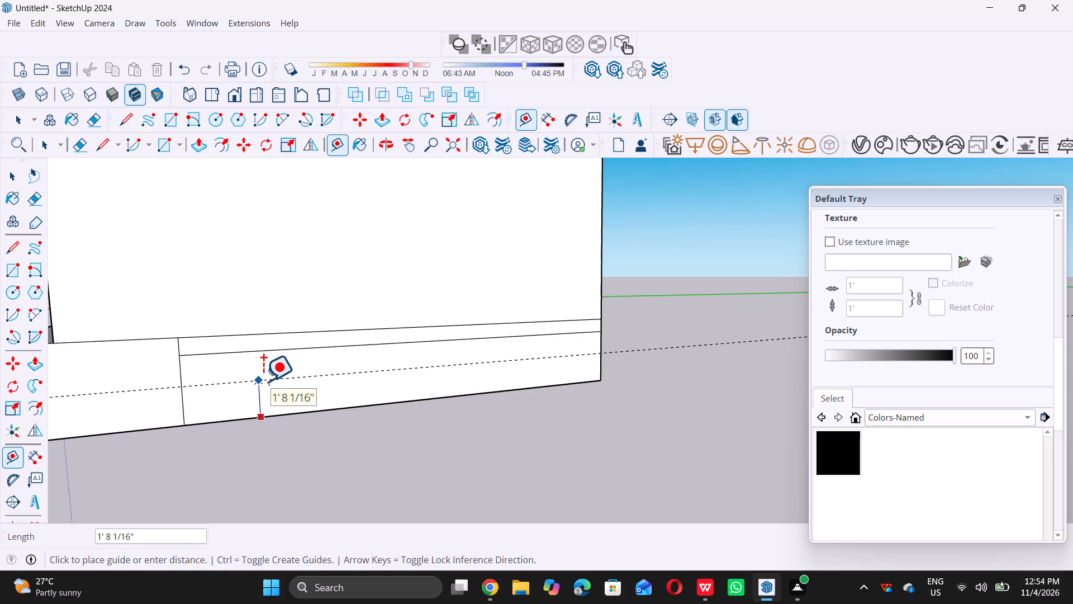
pyautogui.press('9')
pyautogui.hotkey('shift', '"')
pyautogui.press('Return')
pyautogui.press('space')
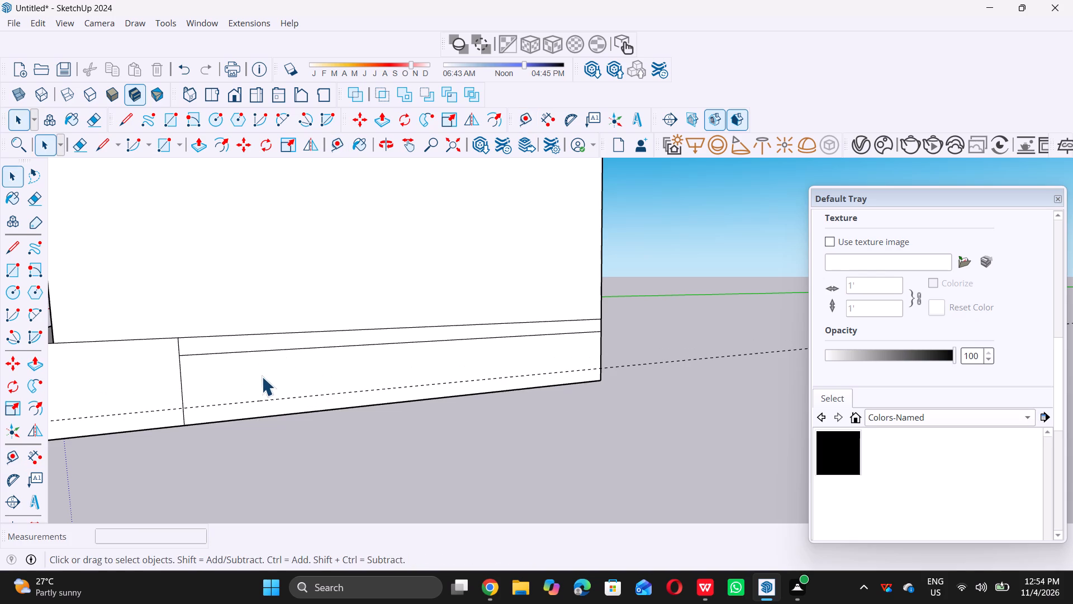
# Draw a 9" by 21' 4 1/8" rectangle along the bottom of the base's side face, below the guide.
pyautogui.press('r')
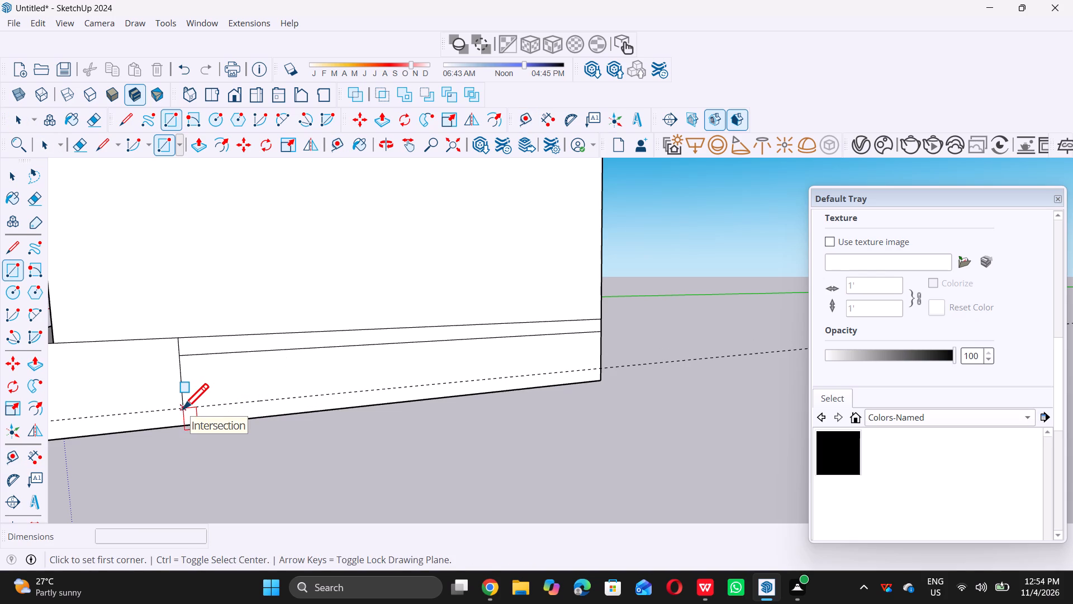
pyautogui.click(182, 408)
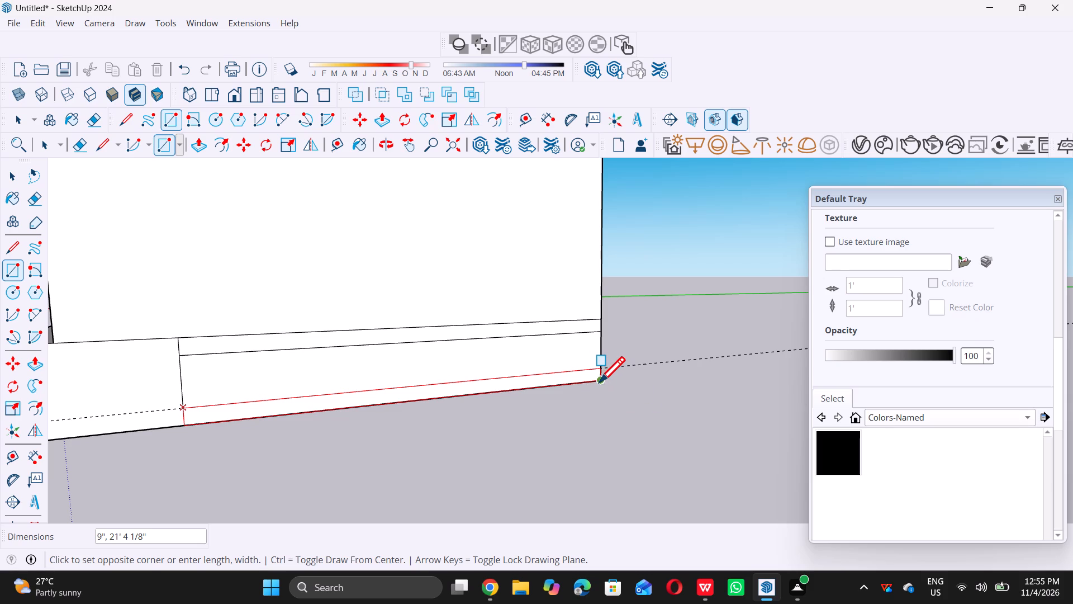
pyautogui.doubleClick(599, 382)
pyautogui.press('space')
# Push/Pull the bottom strip of the base's side face outward 15' to form the lower side slab.
pyautogui.scroll(-2, 591, 394)
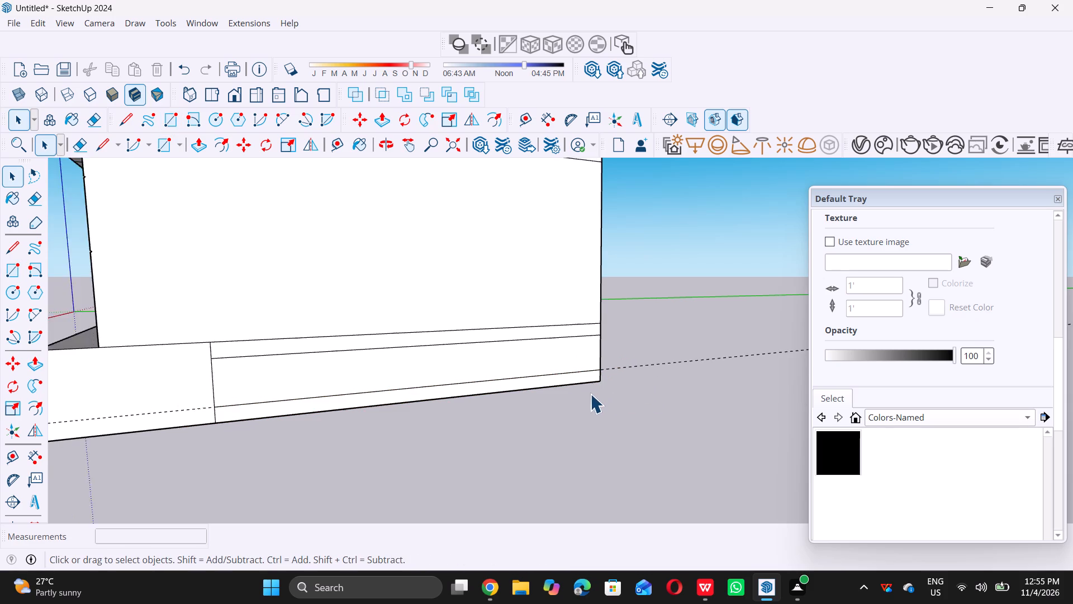
pyautogui.scroll(-3, 590, 394)
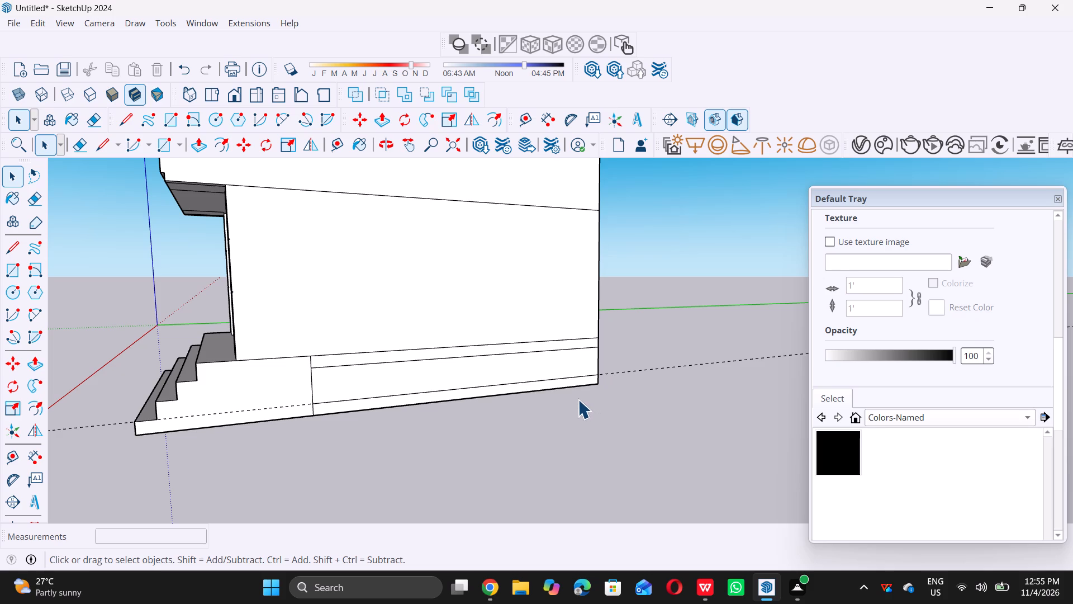
pyautogui.press('p')
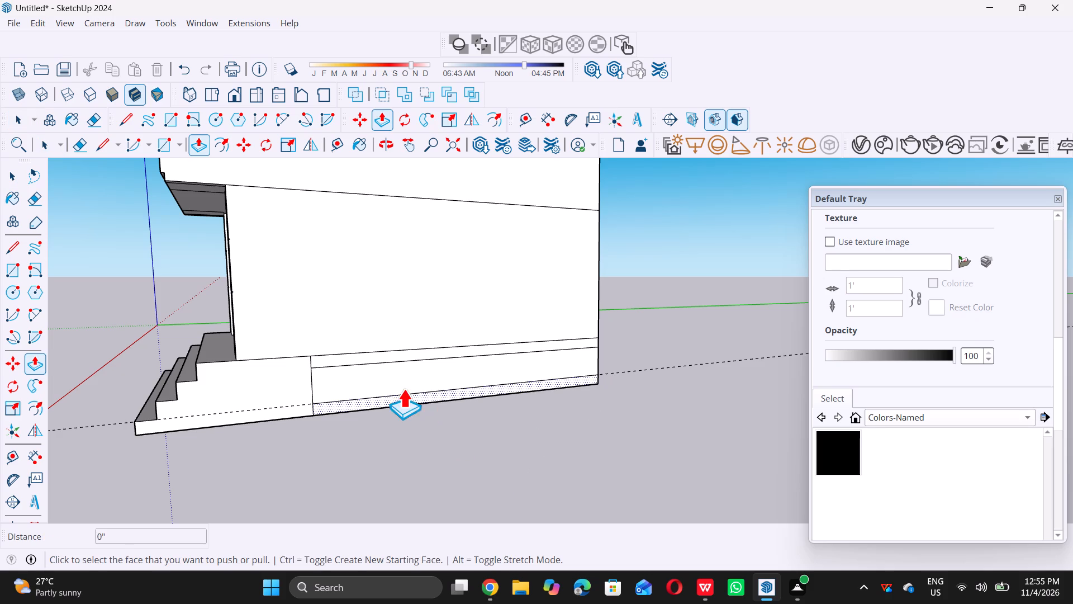
pyautogui.scroll(6, 385, 398)
pyautogui.click(384, 399)
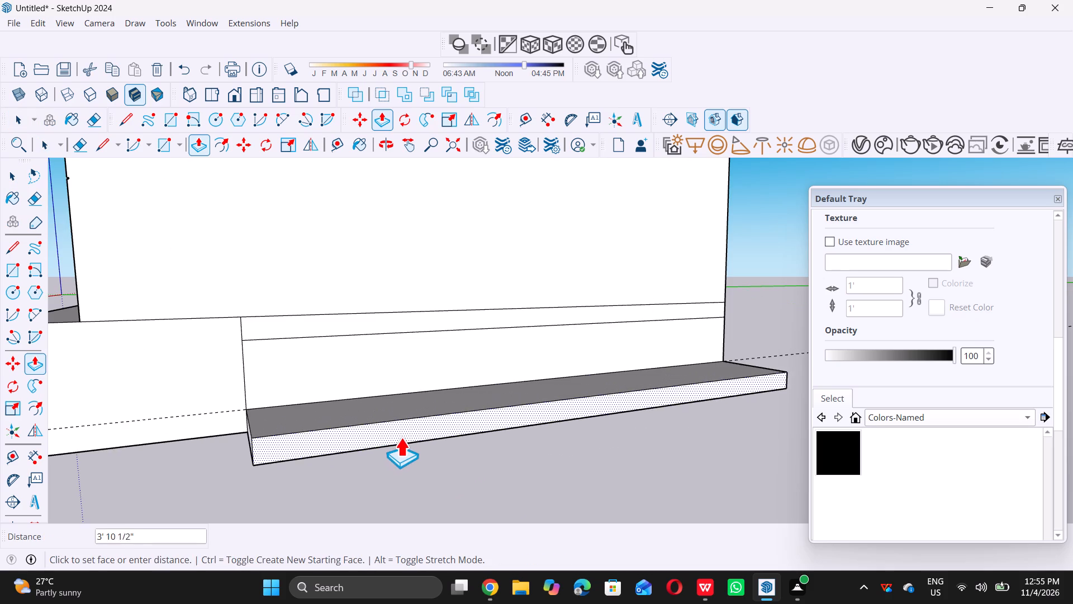
pyautogui.write('15')
pyautogui.press("'")
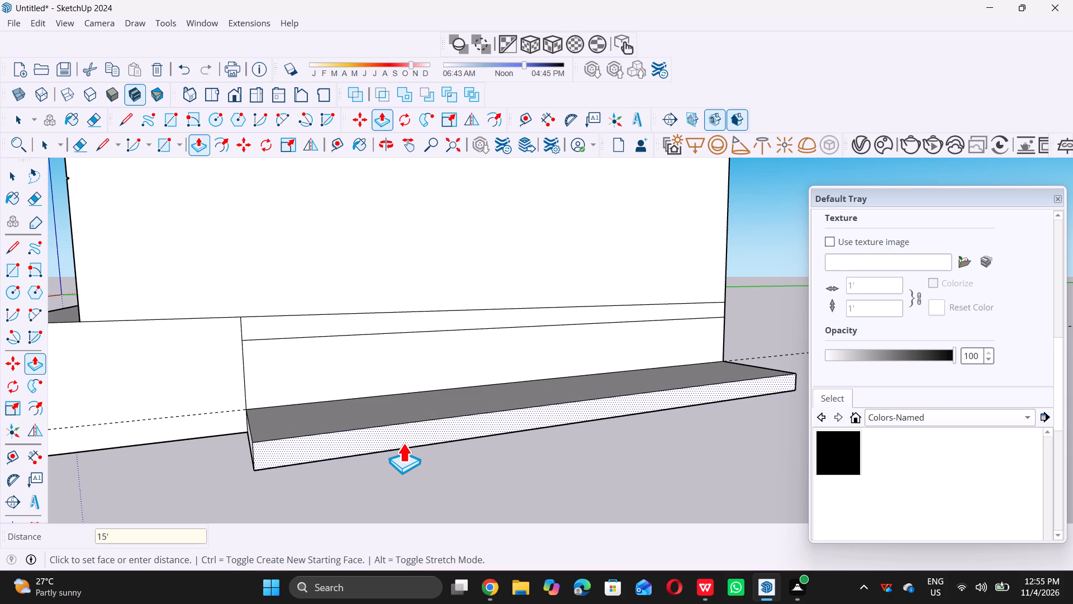
pyautogui.press('Return')
pyautogui.press('space')
# Place a guide 9" in from the front edge of the lower side slab's top face.
pyautogui.scroll(-9, 409, 374)
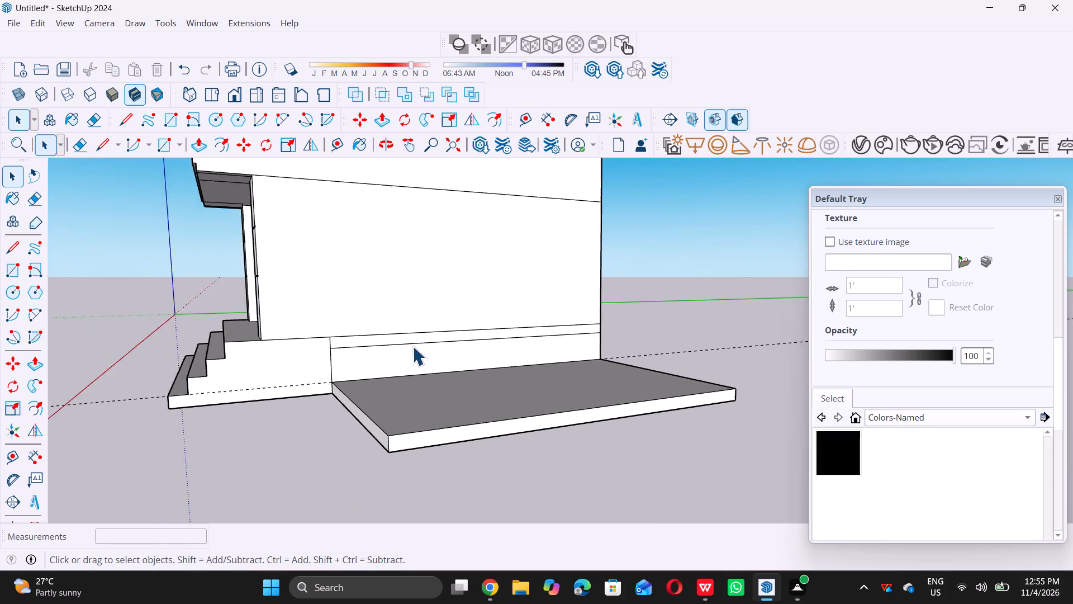
pyautogui.scroll(-7, 412, 346)
pyautogui.moveTo(368, 399); pyautogui.dragTo(535, 432, button='middle')
pyautogui.middleClick(538, 436)
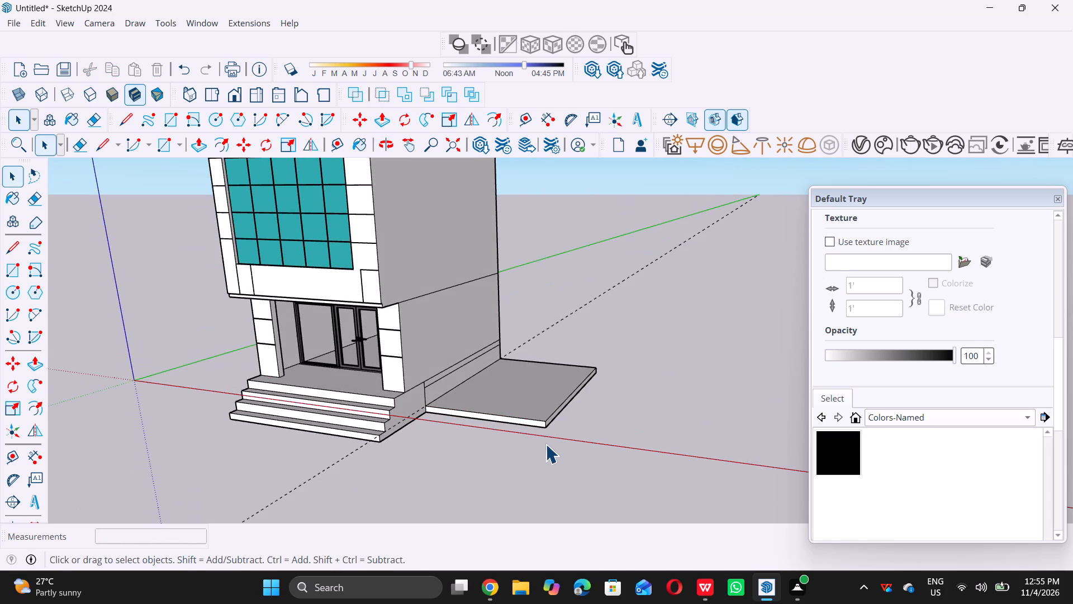
pyautogui.scroll(-9, 541, 432)
pyautogui.moveTo(502, 420); pyautogui.dragTo(338, 471, button='middle')
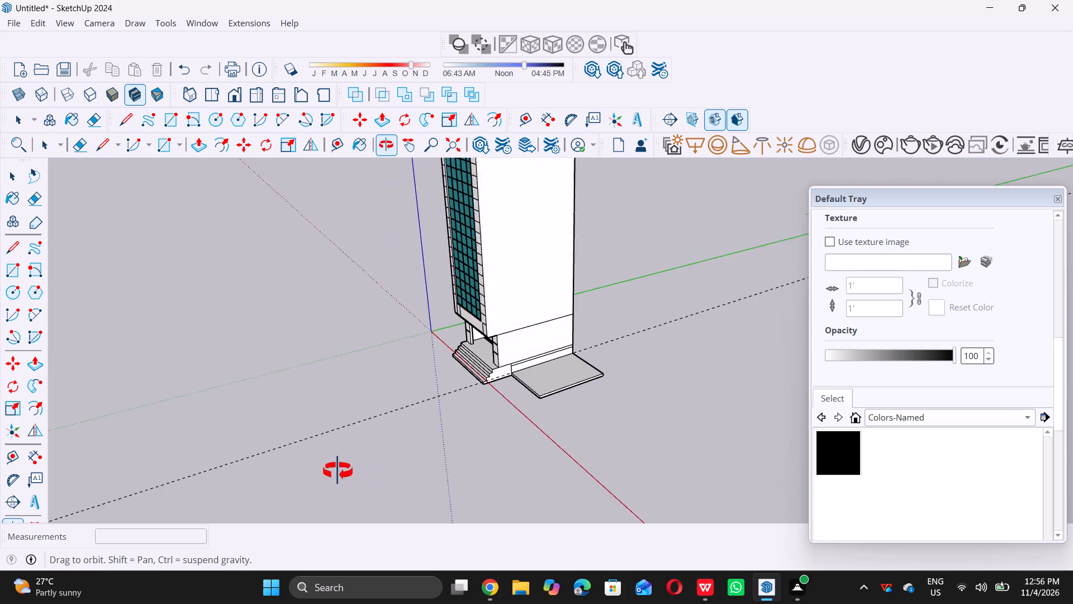
pyautogui.moveTo(338, 471); pyautogui.dragTo(336, 471, button='middle')
pyautogui.scroll(5, 563, 389)
pyautogui.moveTo(536, 364); pyautogui.dragTo(474, 386, button='middle')
pyautogui.scroll(12, 524, 355)
pyautogui.scroll(-6, 469, 354)
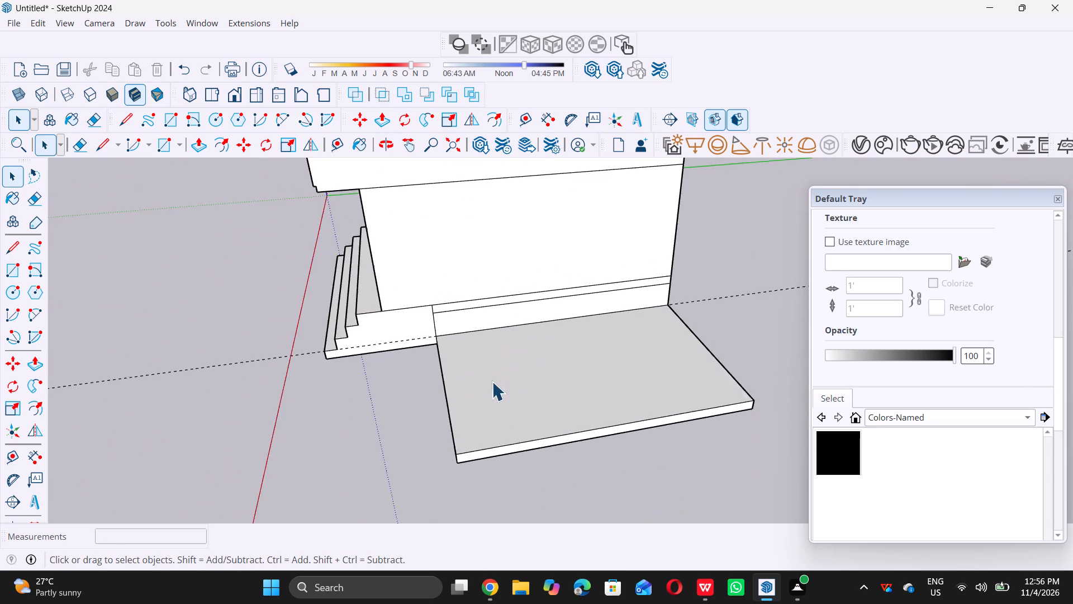
pyautogui.moveTo(483, 386); pyautogui.dragTo(422, 421, button='middle')
pyautogui.scroll(4, 446, 412)
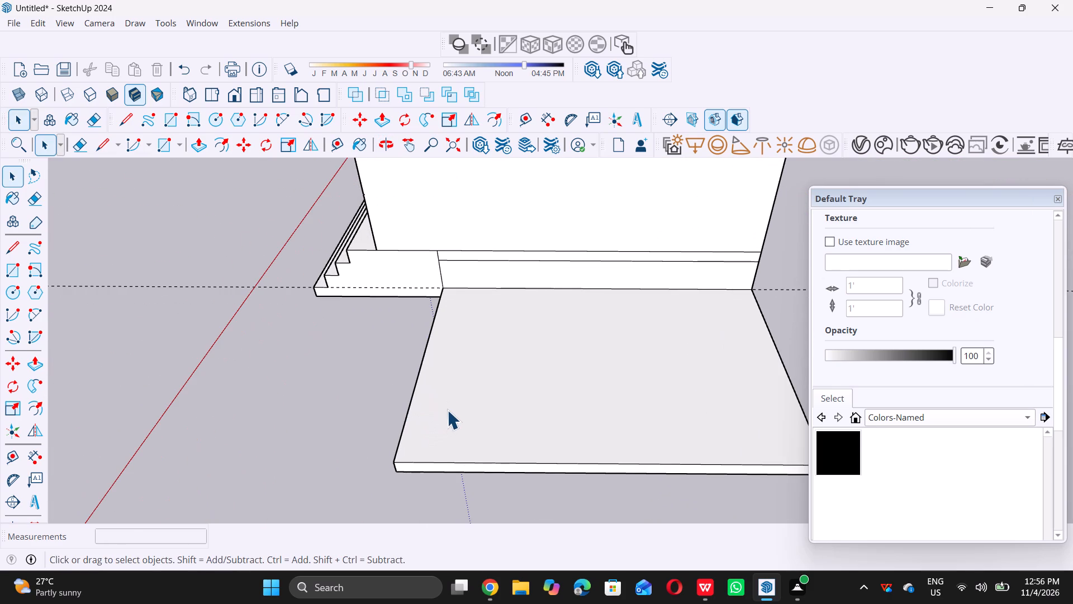
pyautogui.press('t')
pyautogui.click(417, 397)
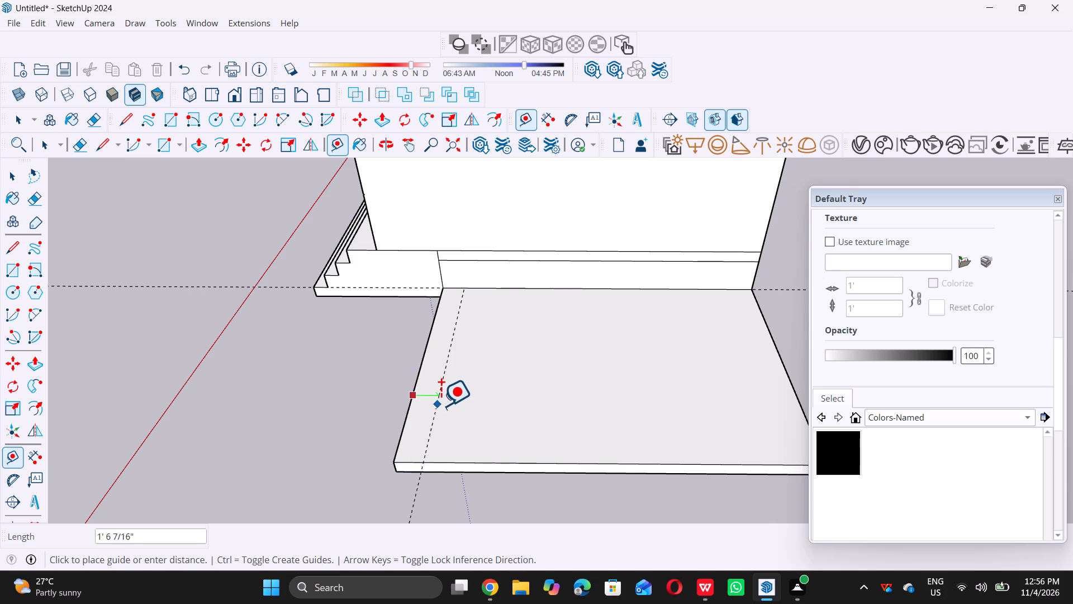
pyautogui.press('9')
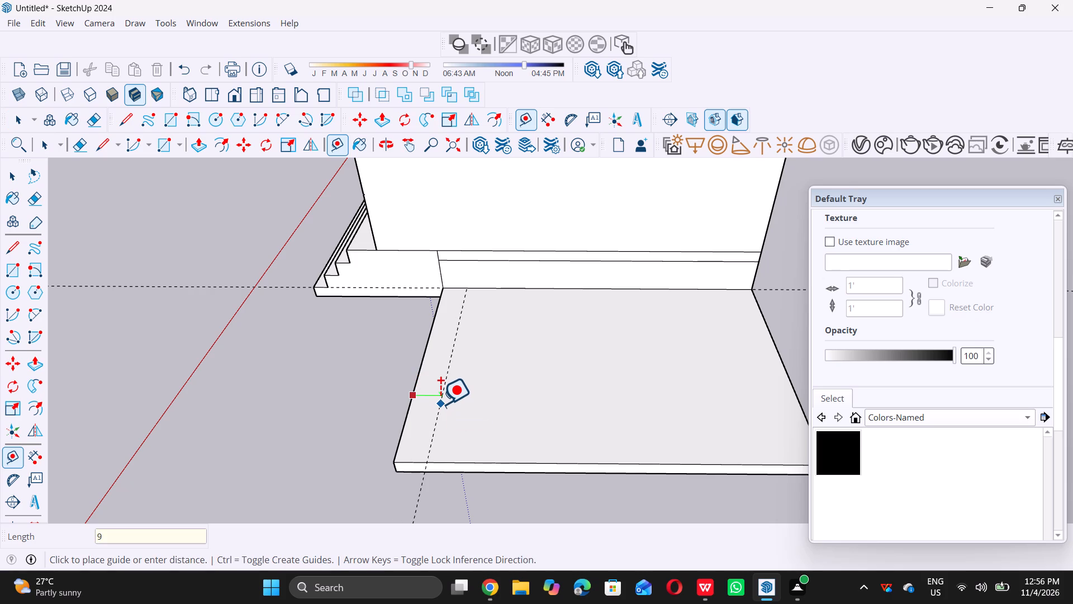
pyautogui.hotkey('shift', '"')
pyautogui.press('Return')
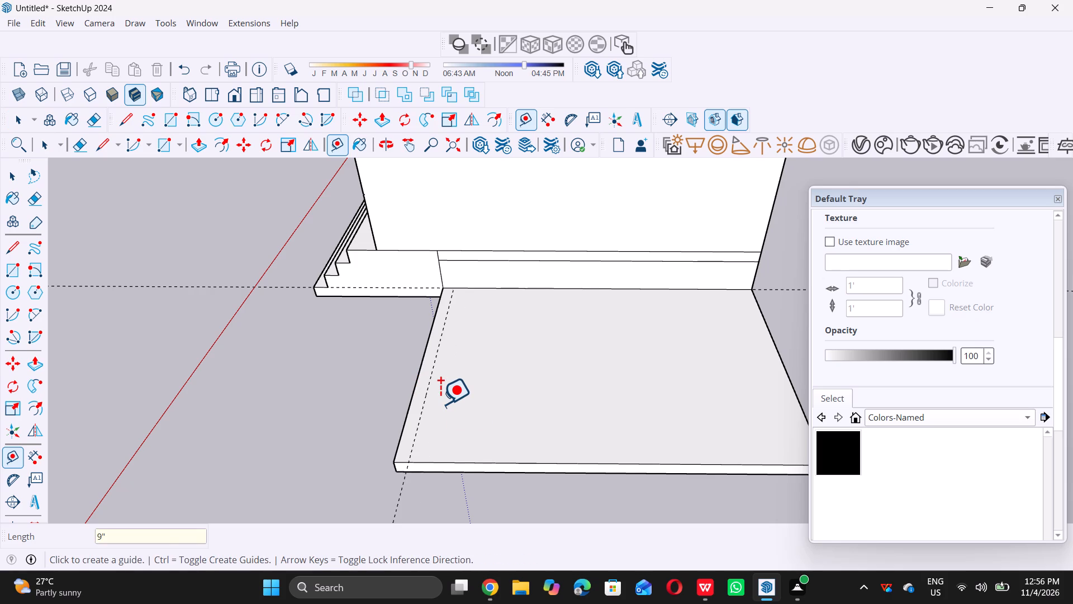
pyautogui.press('space')
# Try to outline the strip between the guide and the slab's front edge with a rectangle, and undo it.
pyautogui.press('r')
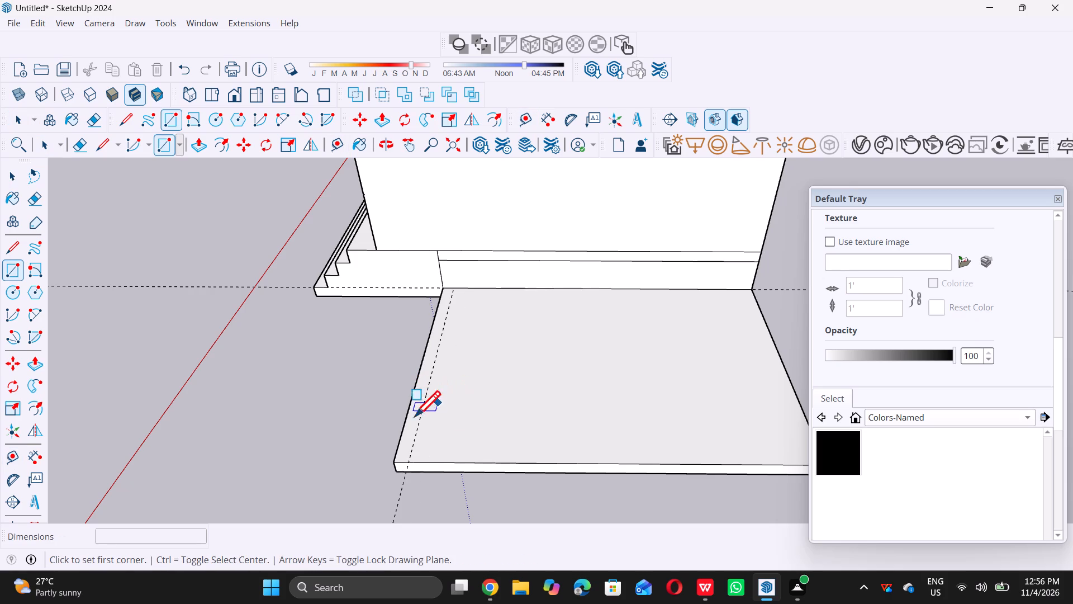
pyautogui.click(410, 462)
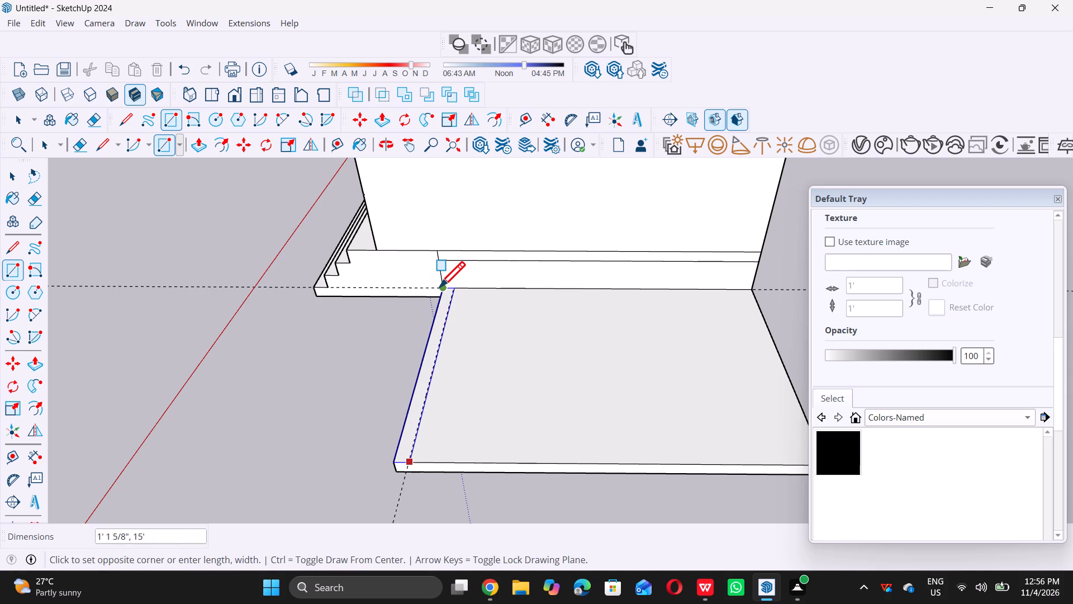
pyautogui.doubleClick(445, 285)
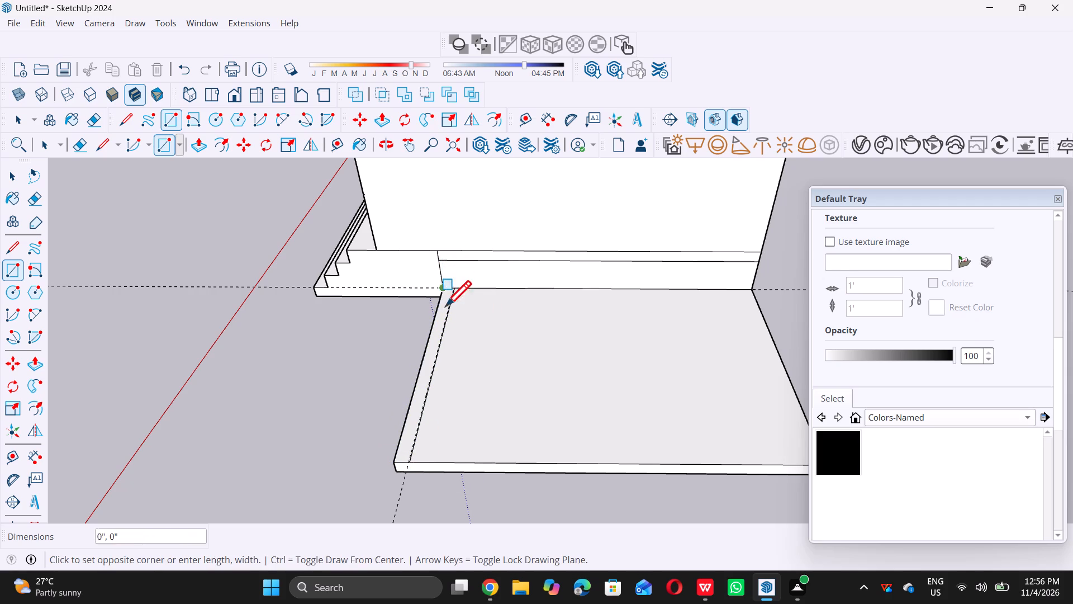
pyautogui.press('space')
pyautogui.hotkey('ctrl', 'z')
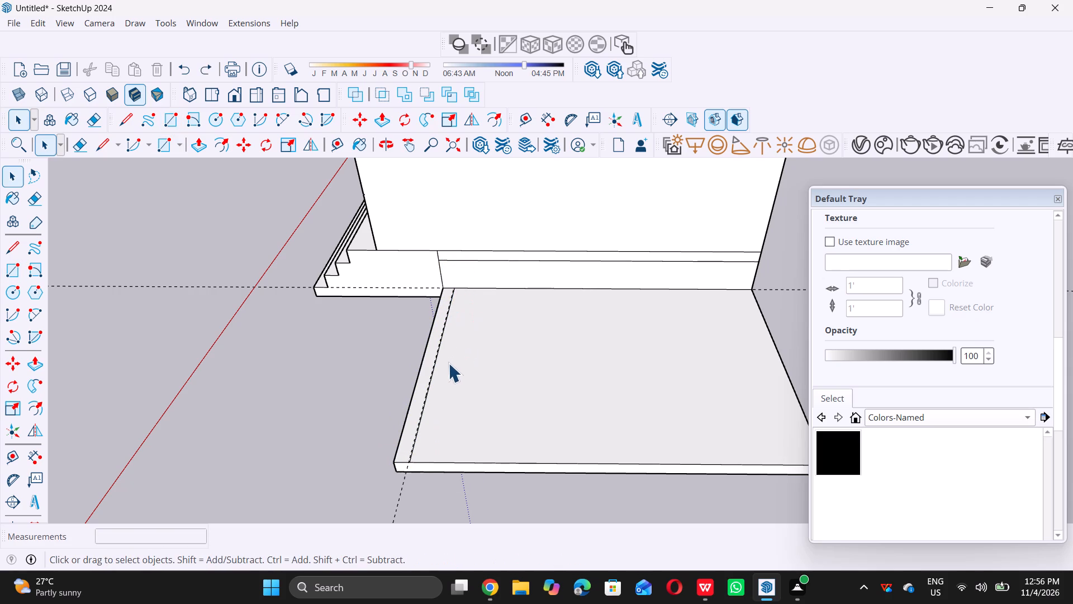
# Draw a 9" by 15' rectangle on the slab's top between the guide and its front edge.
pyautogui.scroll(11, 409, 445)
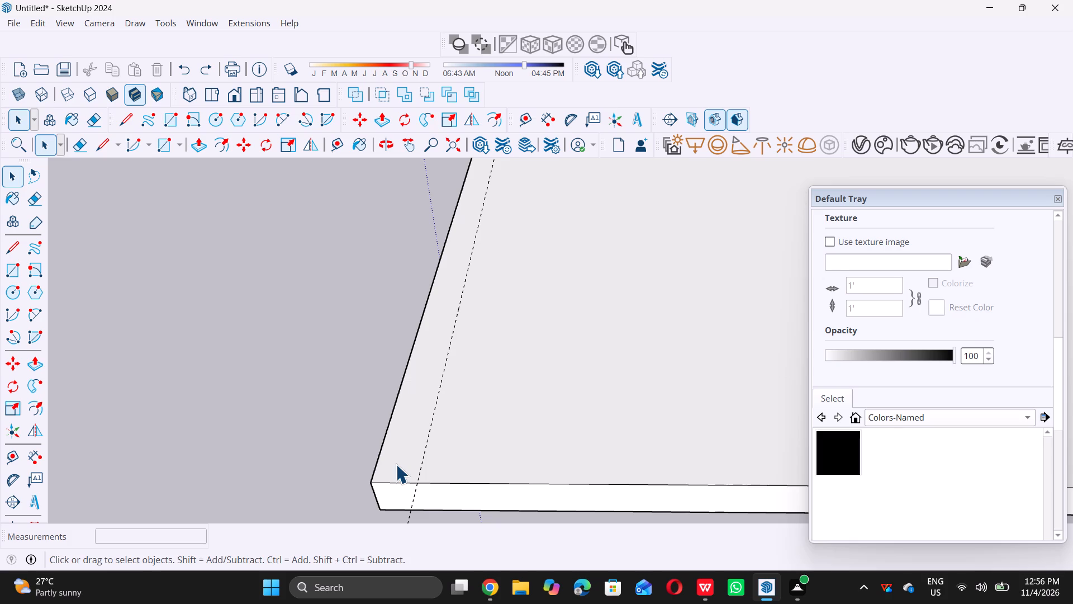
pyautogui.press('r')
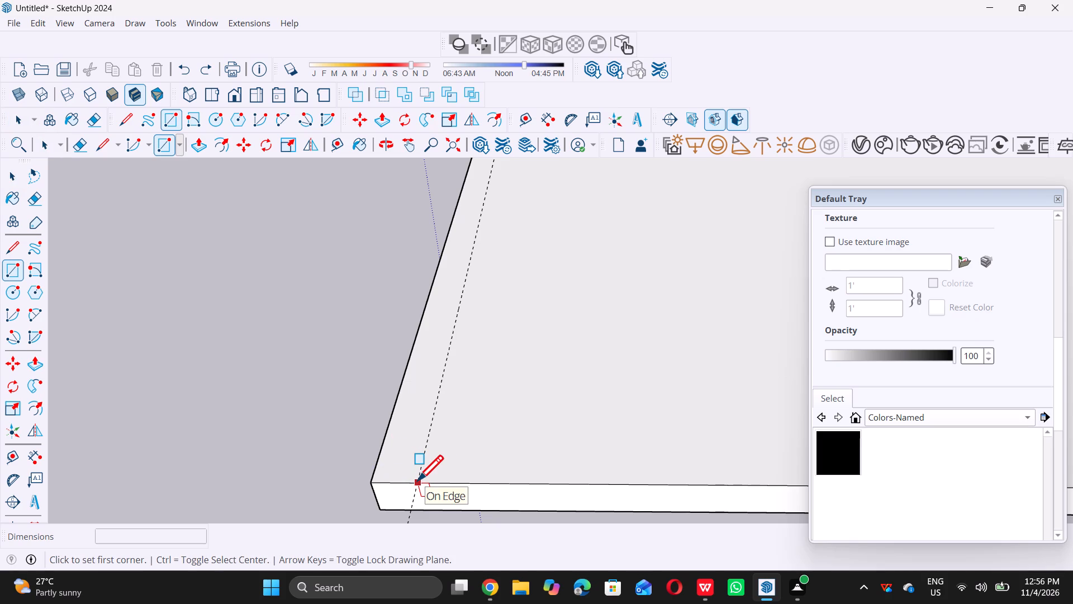
pyautogui.doubleClick(417, 482)
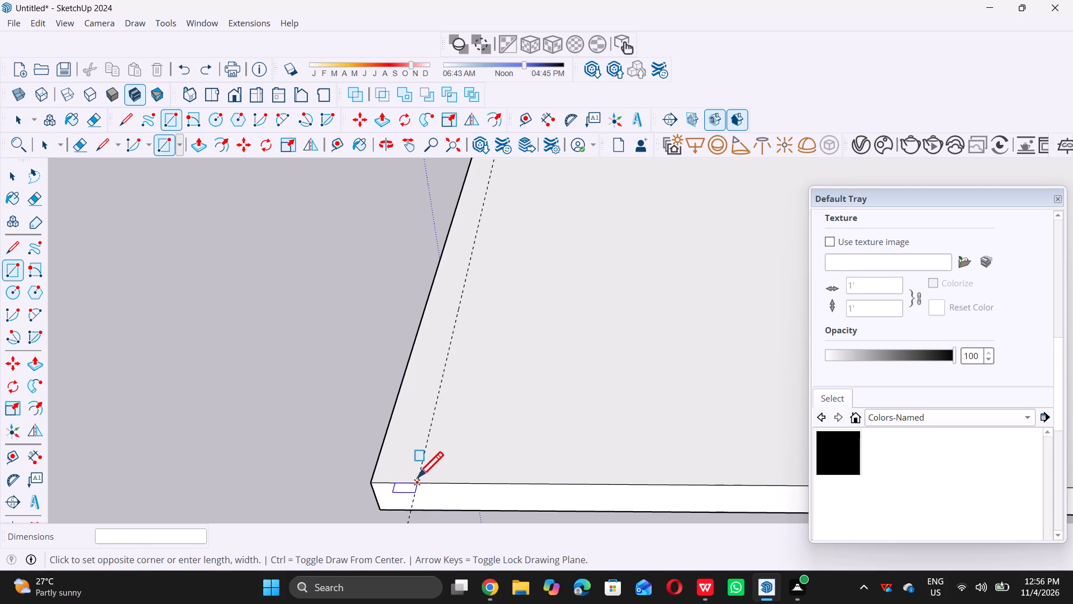
pyautogui.scroll(-10, 424, 410)
pyautogui.scroll(2, 461, 268)
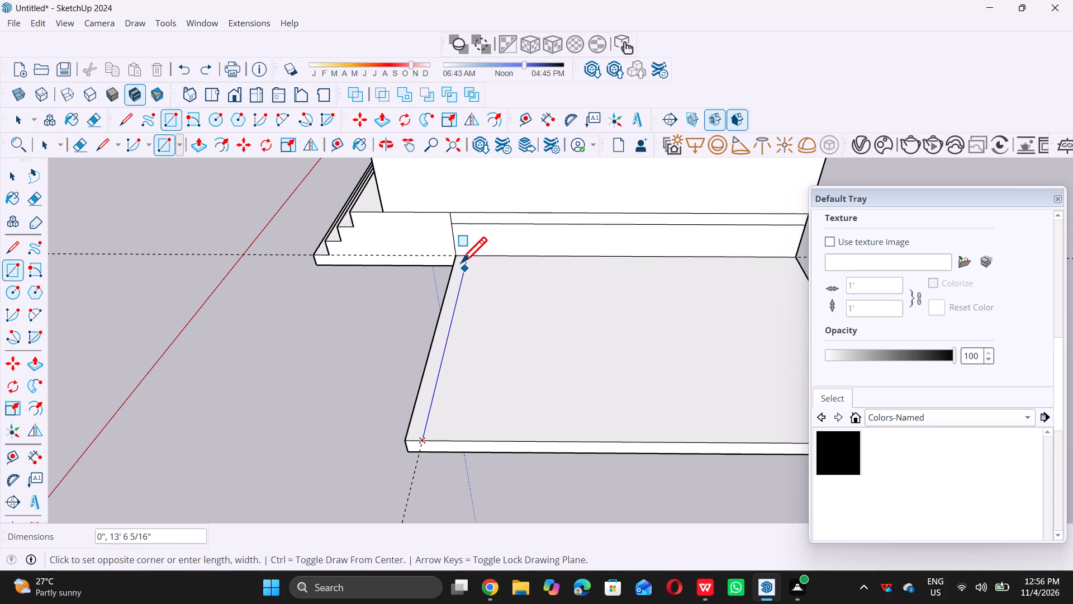
pyautogui.scroll(6, 461, 262)
pyautogui.doubleClick(458, 252)
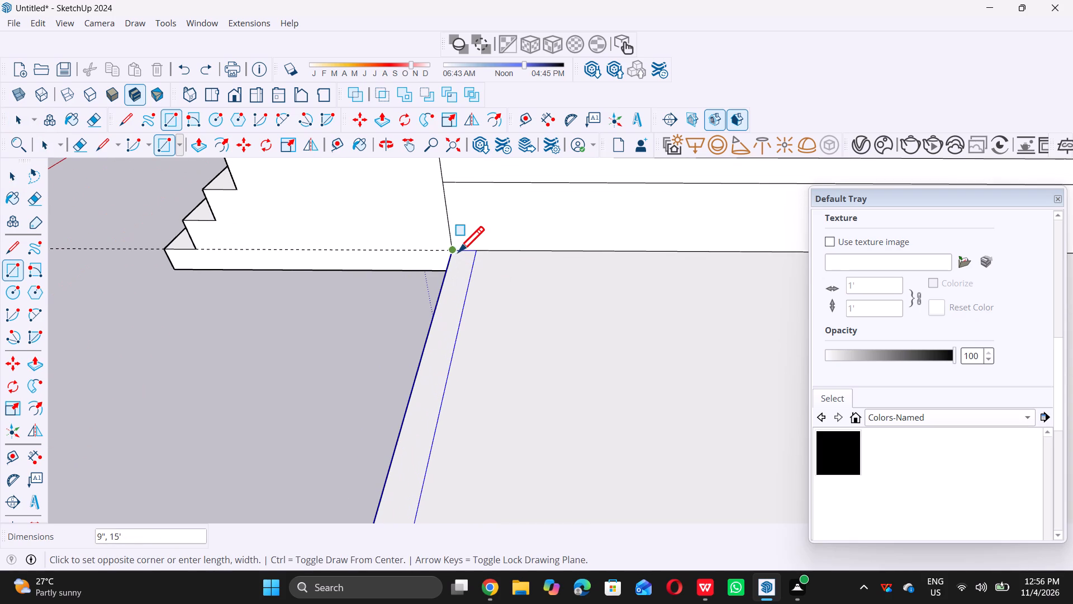
pyautogui.press('space')
# Delete all guides from the model.
pyautogui.scroll(-11, 484, 280)
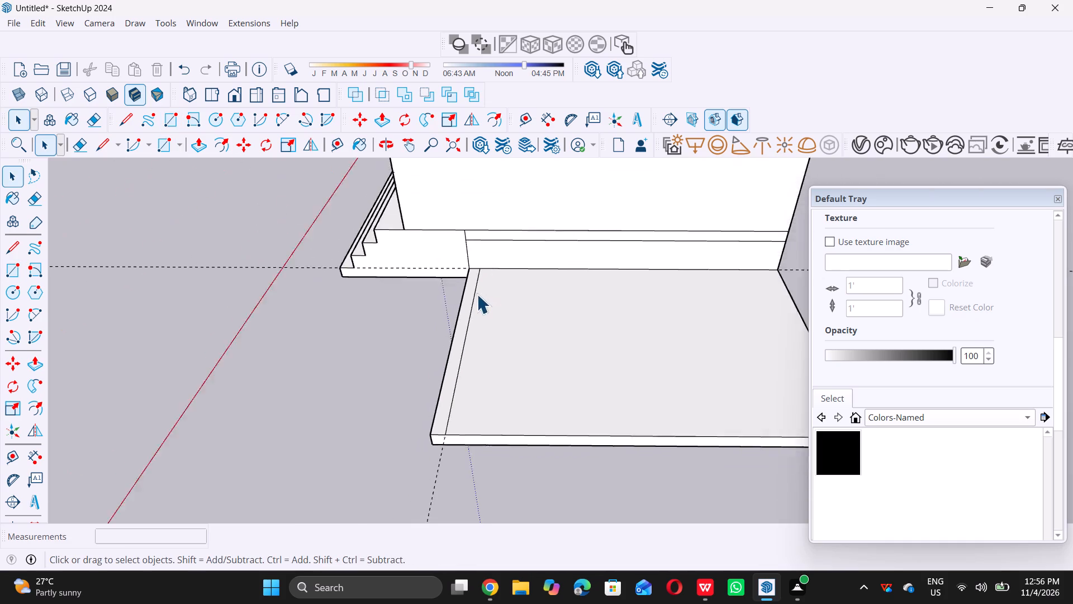
pyautogui.scroll(-7, 477, 294)
pyautogui.moveTo(414, 372); pyautogui.dragTo(740, 343, button='middle')
pyautogui.middleClick(741, 343)
pyautogui.middleClick(745, 338)
pyautogui.moveTo(671, 370); pyautogui.dragTo(692, 350, button='middle')
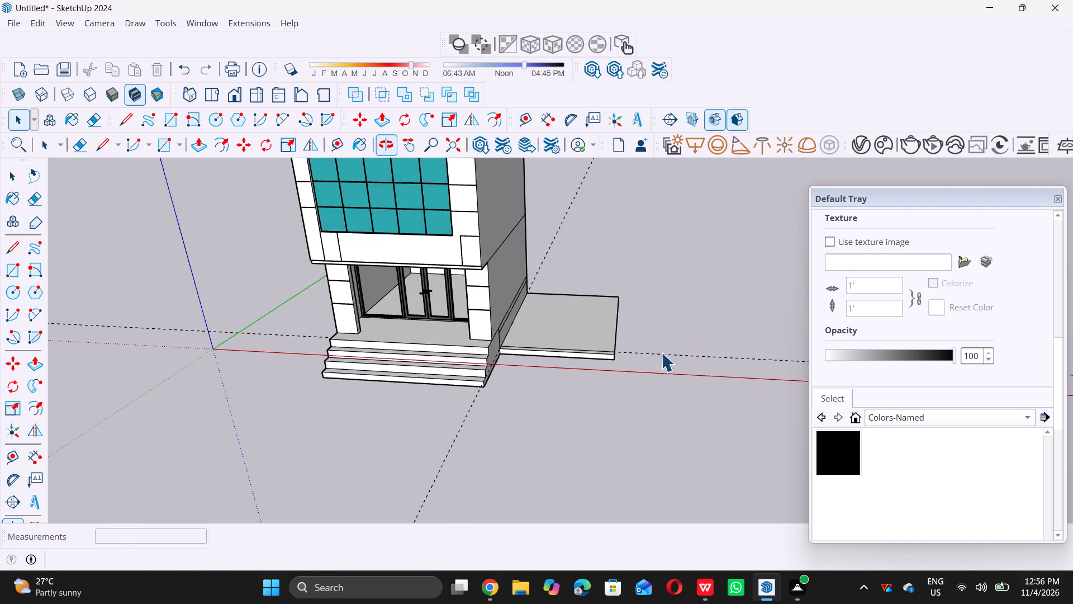
pyautogui.click(36, 25)
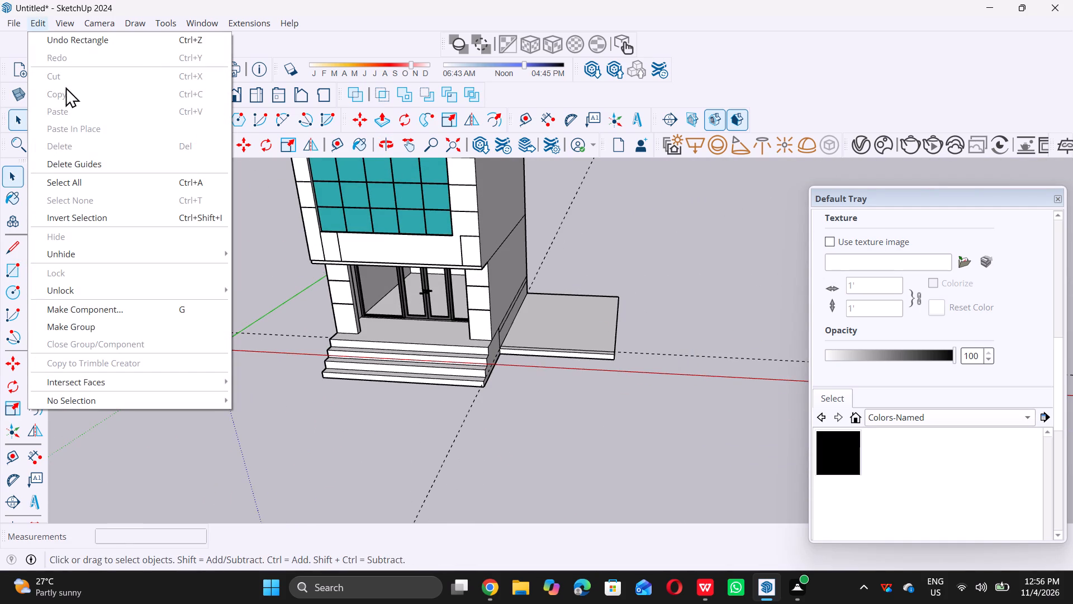
pyautogui.click(101, 164)
# Examine the whole tower with its stepped entrance and lower side slab from the front.
pyautogui.scroll(-6, 217, 351)
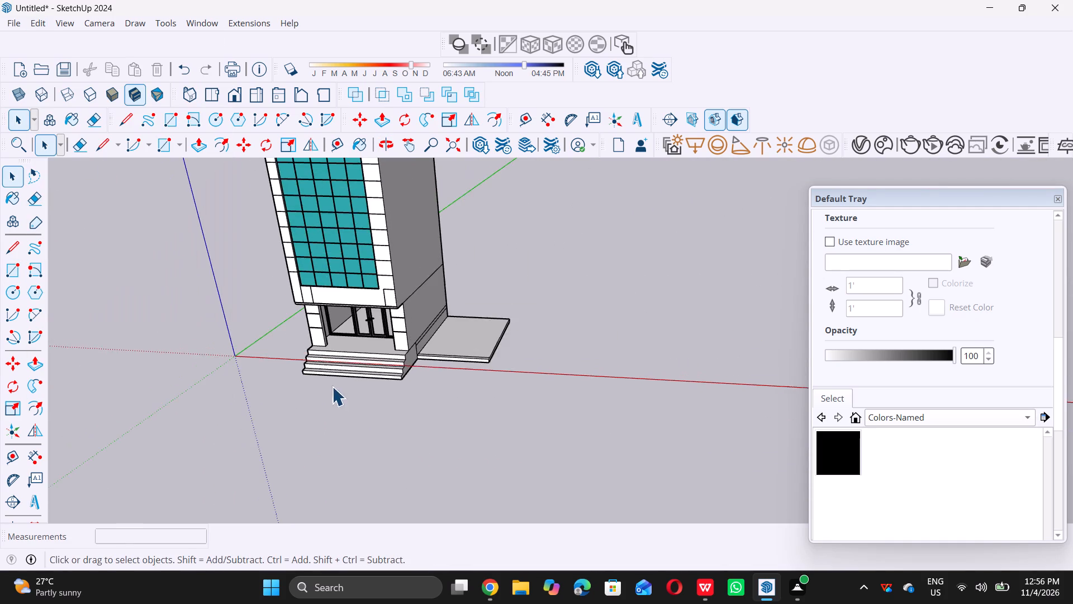
pyautogui.scroll(-7, 332, 386)
pyautogui.moveTo(416, 435); pyautogui.dragTo(428, 405, button='middle')
pyautogui.scroll(-4, 457, 381)
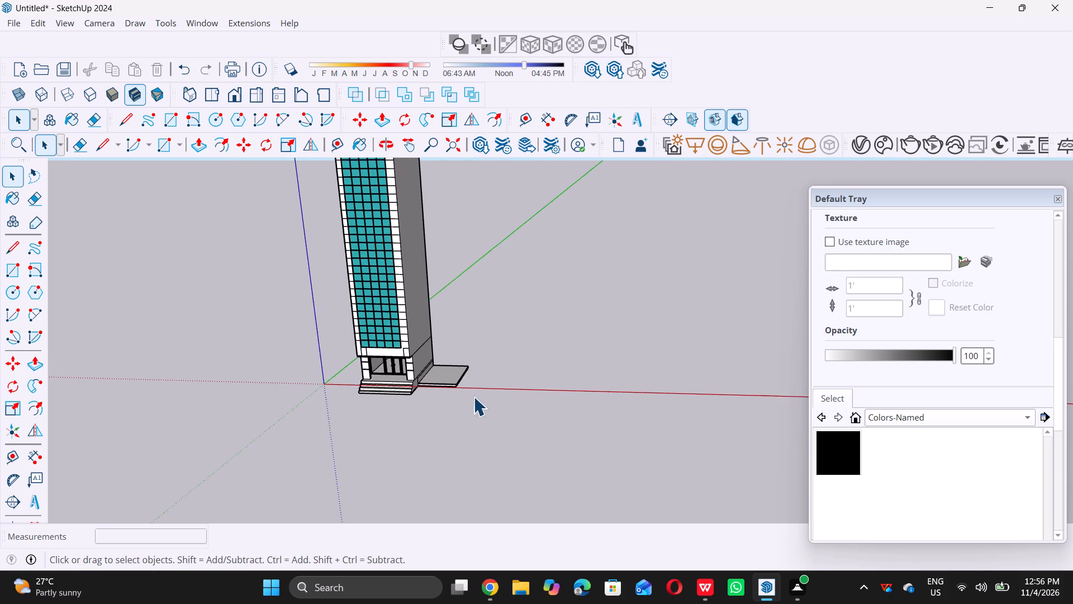
pyautogui.scroll(14, 469, 386)
pyautogui.scroll(-10, 435, 367)
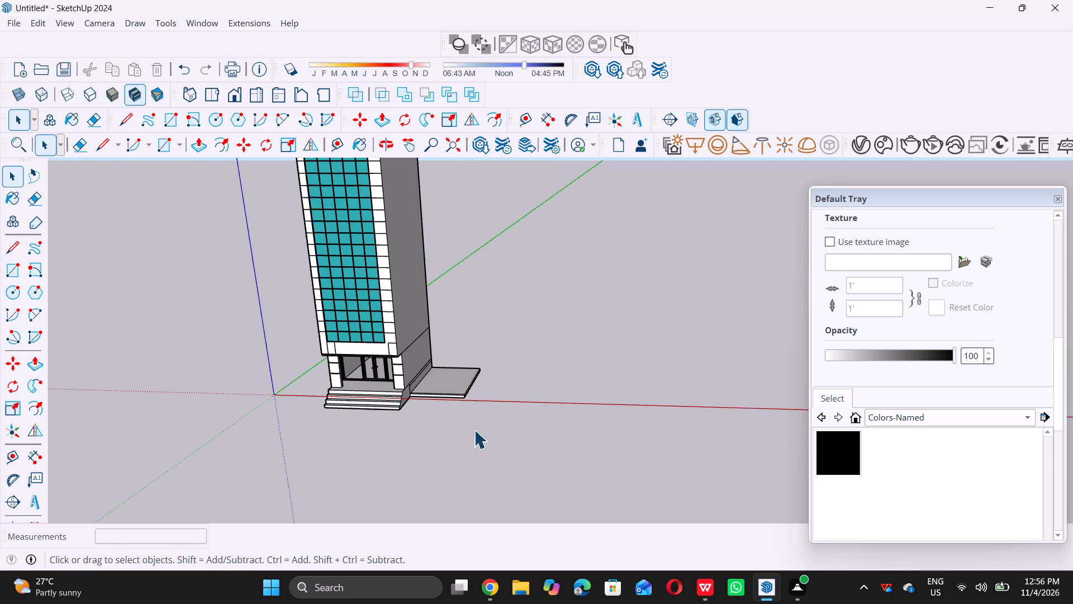
pyautogui.scroll(-5, 455, 377)
pyautogui.moveTo(455, 371); pyautogui.dragTo(450, 365, button='middle')
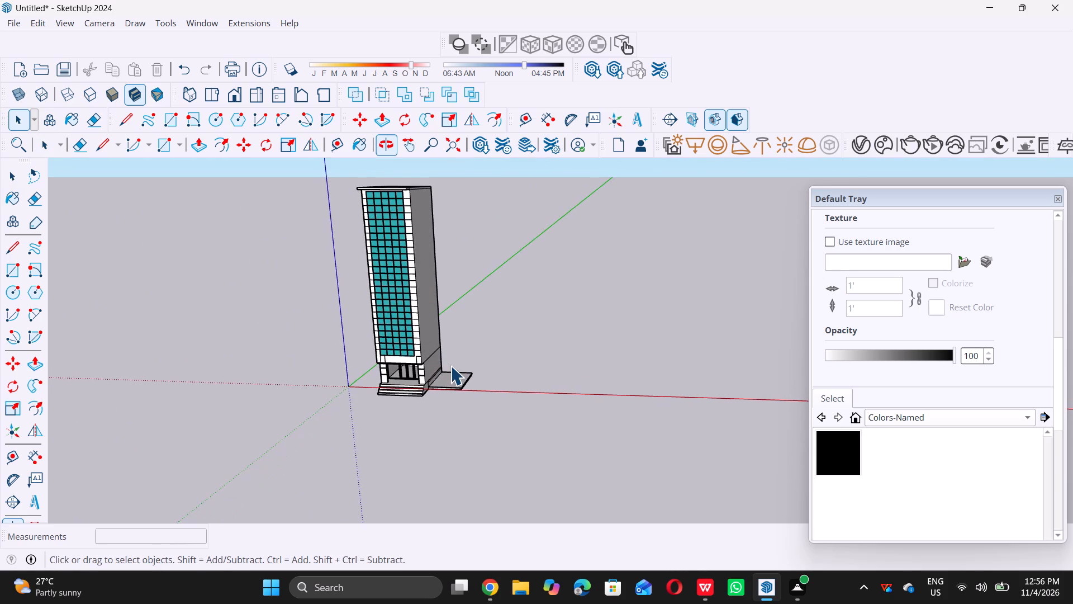
pyautogui.scroll(3, 450, 366)
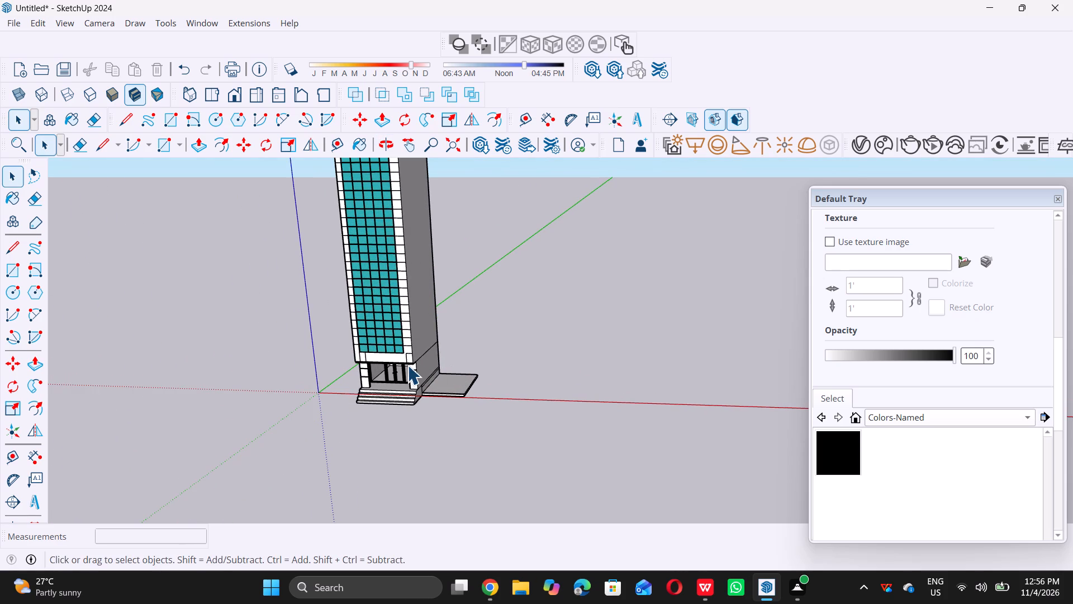